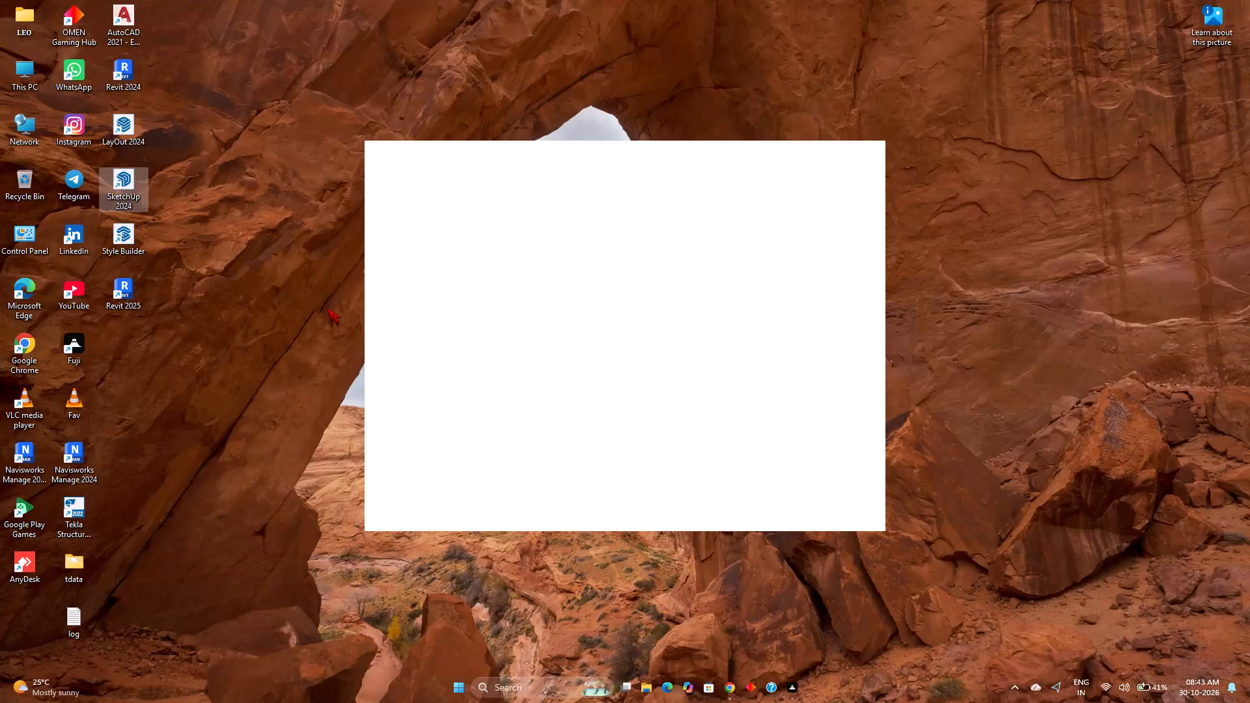
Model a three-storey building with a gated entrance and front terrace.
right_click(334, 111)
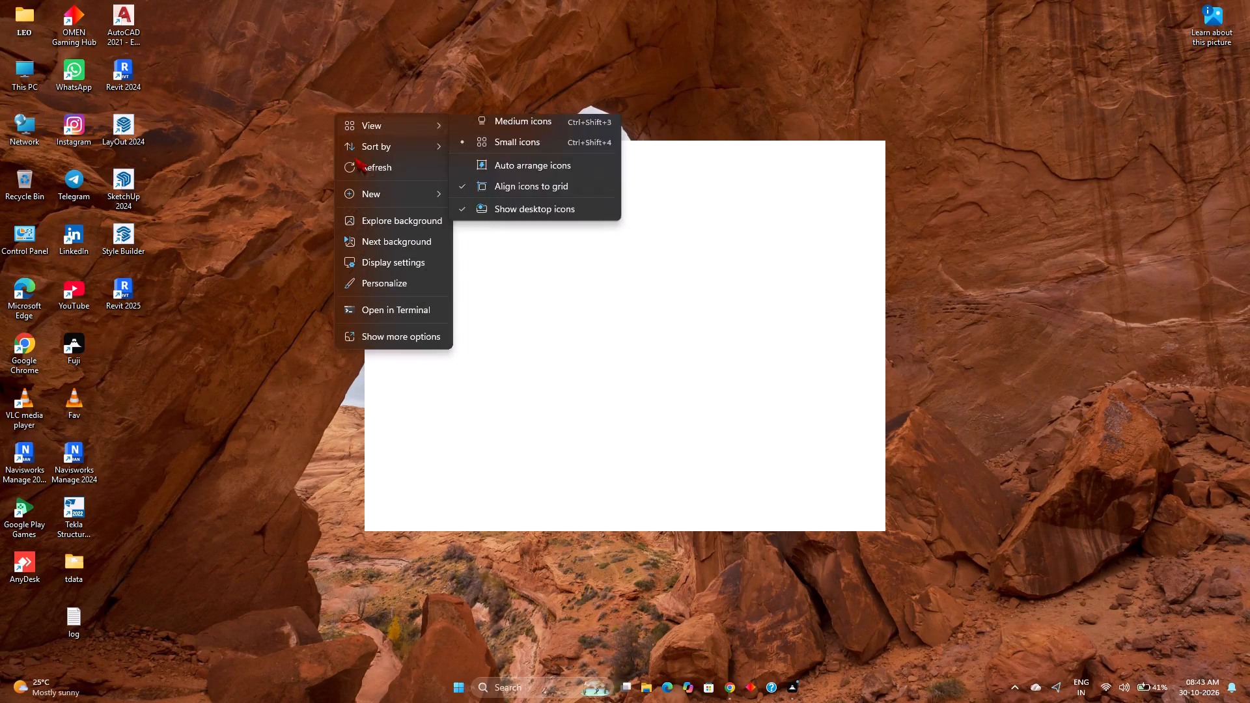
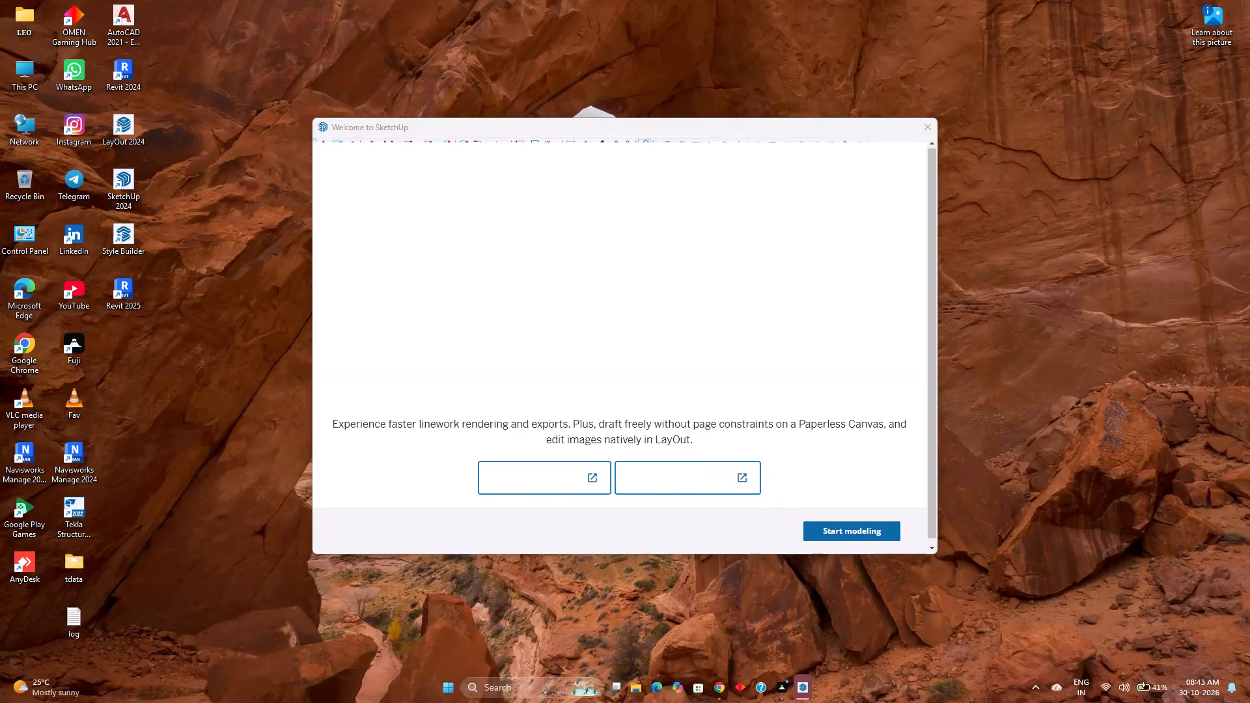
Skip the LayOut 2027 announcement and continue to the home page with templates and recent files.
left_click(840, 529)
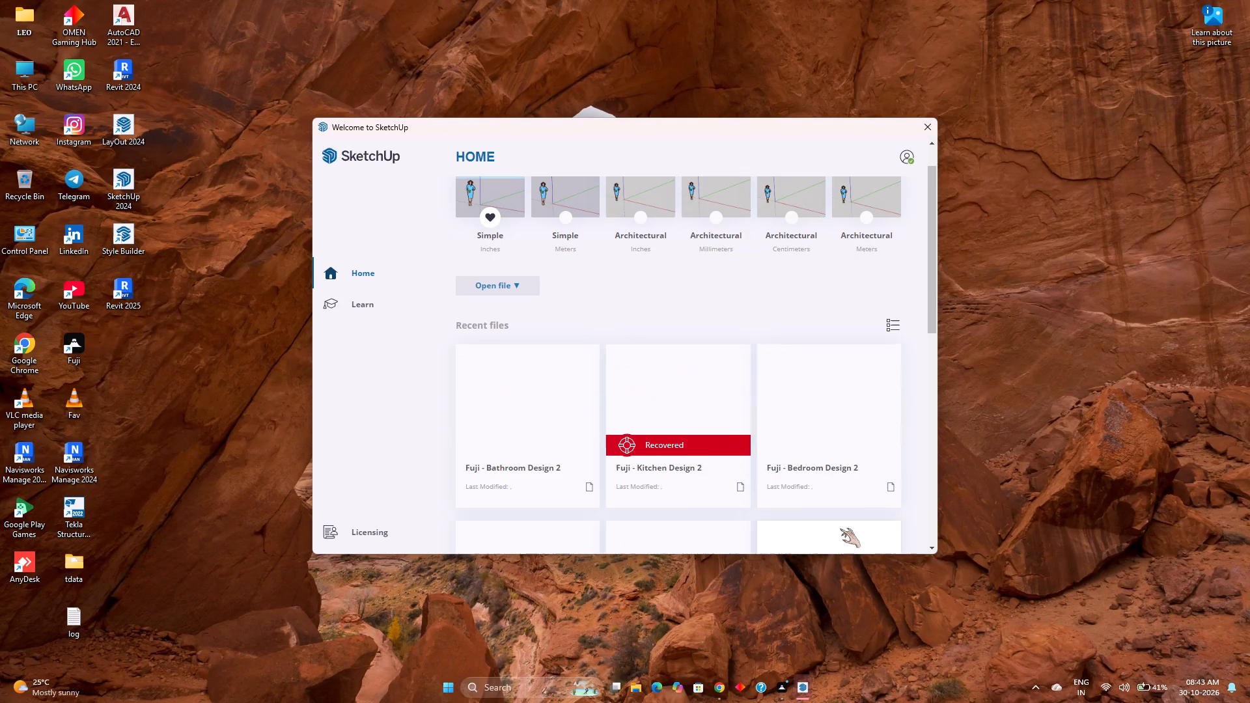
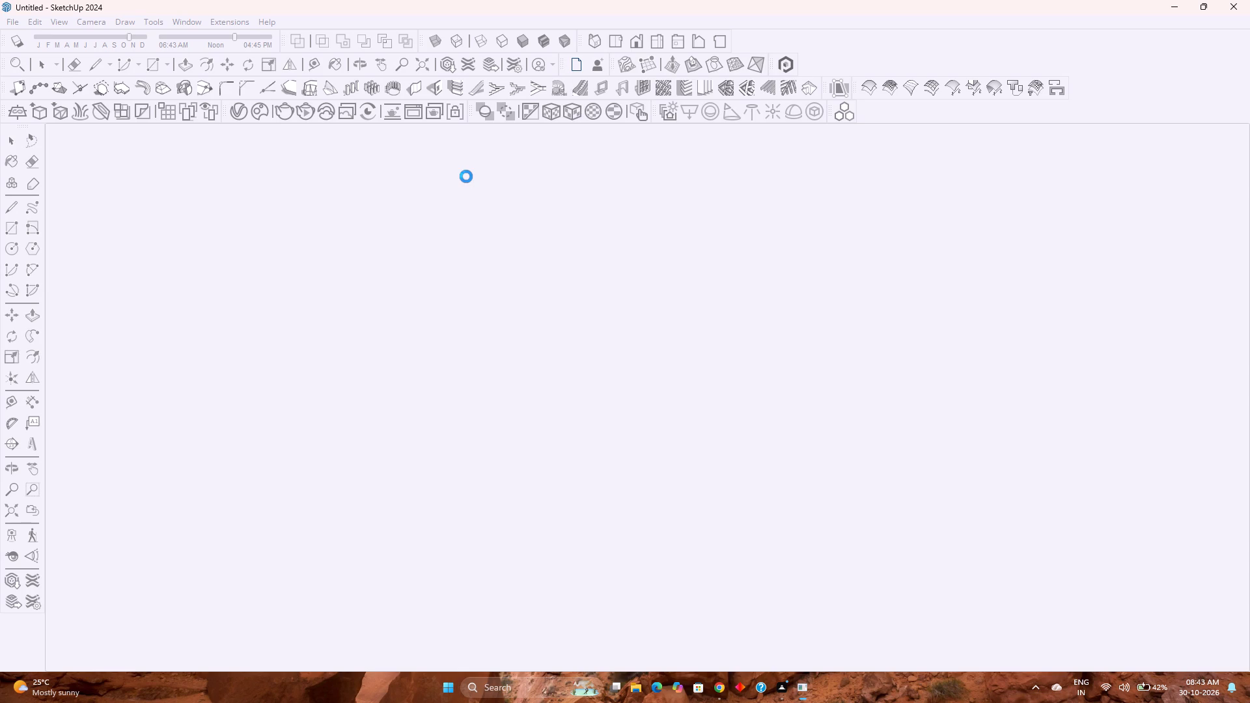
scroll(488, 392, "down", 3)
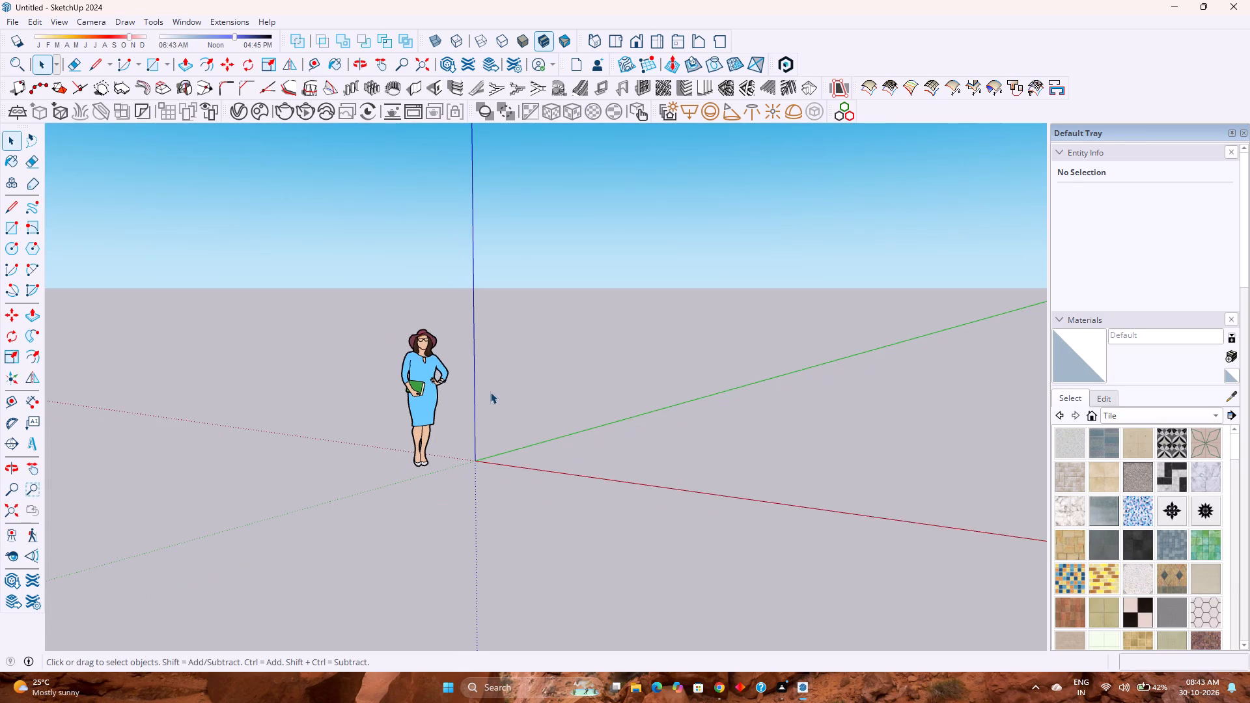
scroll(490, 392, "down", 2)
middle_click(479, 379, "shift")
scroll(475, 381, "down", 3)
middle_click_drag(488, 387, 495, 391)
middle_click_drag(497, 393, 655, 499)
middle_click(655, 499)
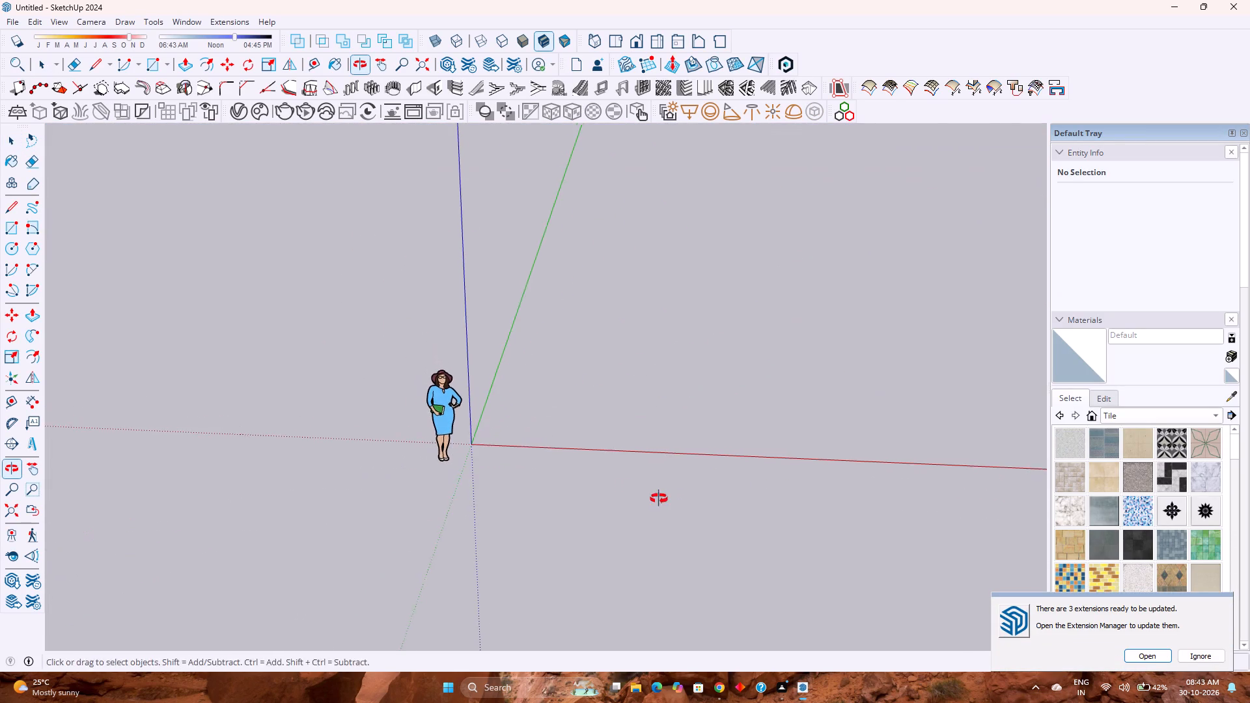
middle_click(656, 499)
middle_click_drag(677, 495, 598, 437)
Ignore the notification about extensions ready to be updated.
left_click(1197, 657)
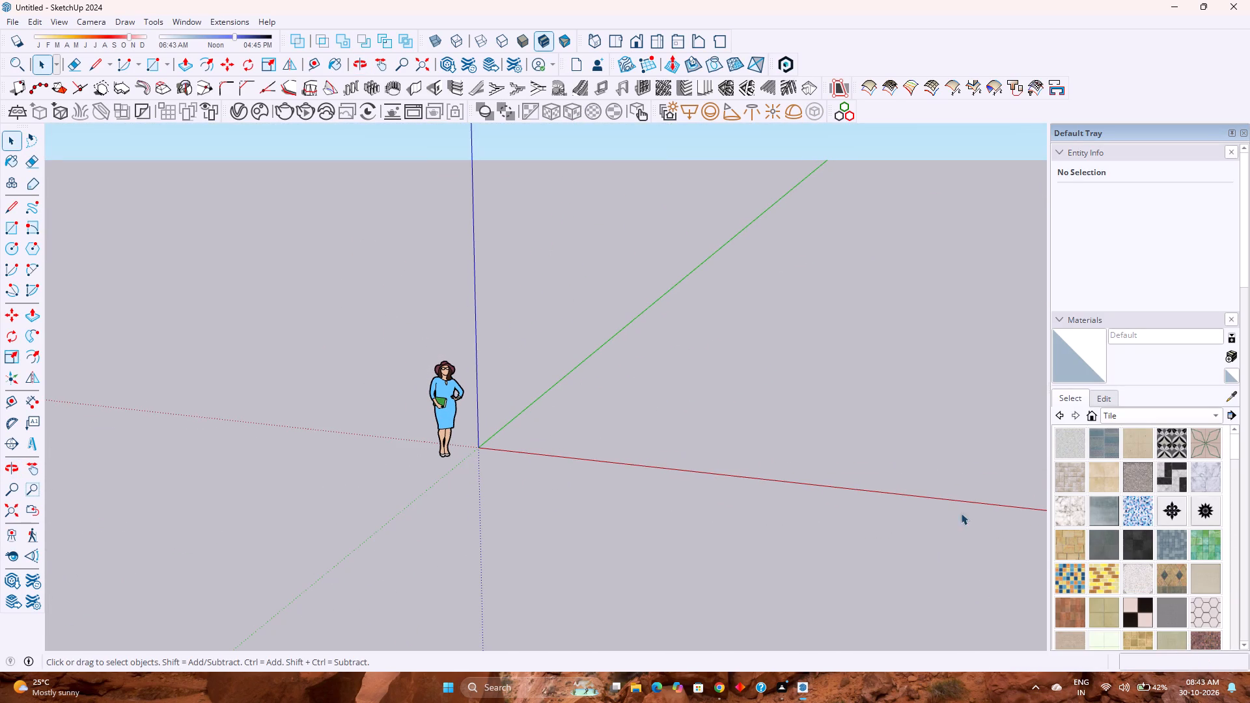
Delete the default human scale figure standing beside the origin.
middle_click_drag(773, 417, 393, 525, "shift")
scroll(396, 511, "down", 4)
middle_click_drag(396, 506, 595, 561)
scroll(598, 514, "down", 4)
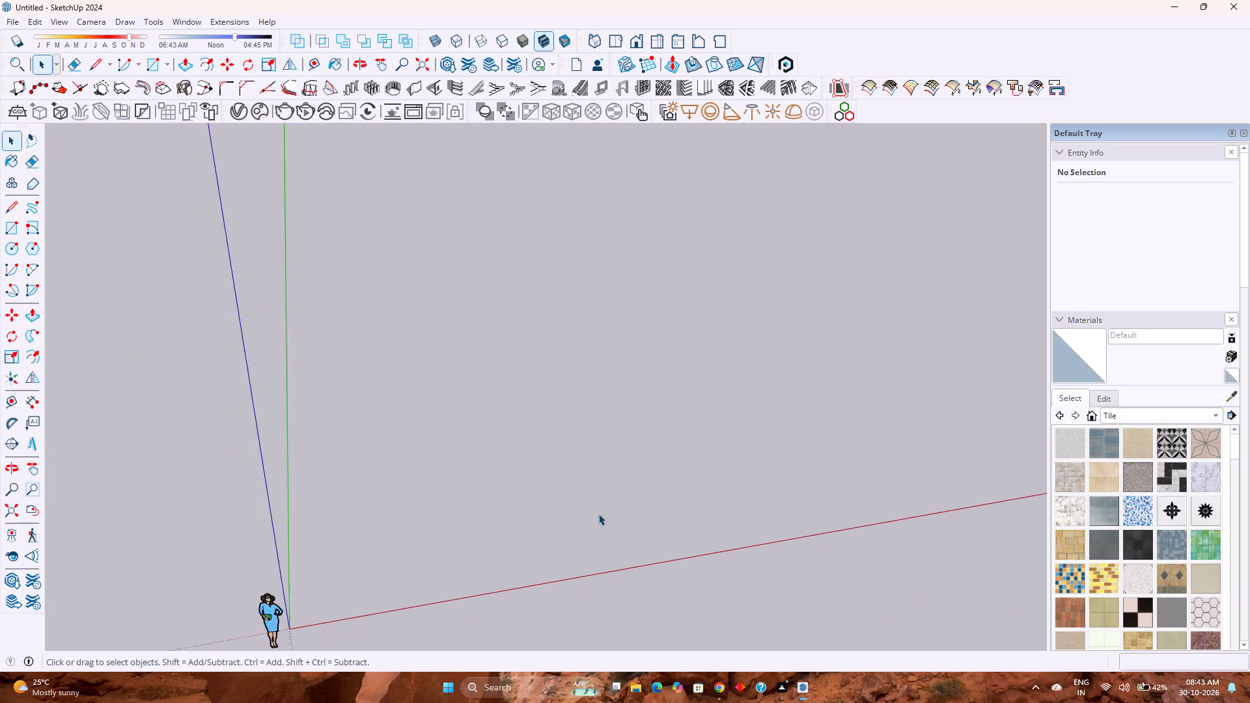
scroll(598, 514, "down", 1)
middle_click_drag(633, 512, 600, 519)
middle_click_drag(582, 522, 564, 531)
scroll(566, 519, "down", 3)
middle_click_drag(580, 512, 569, 511, "shift")
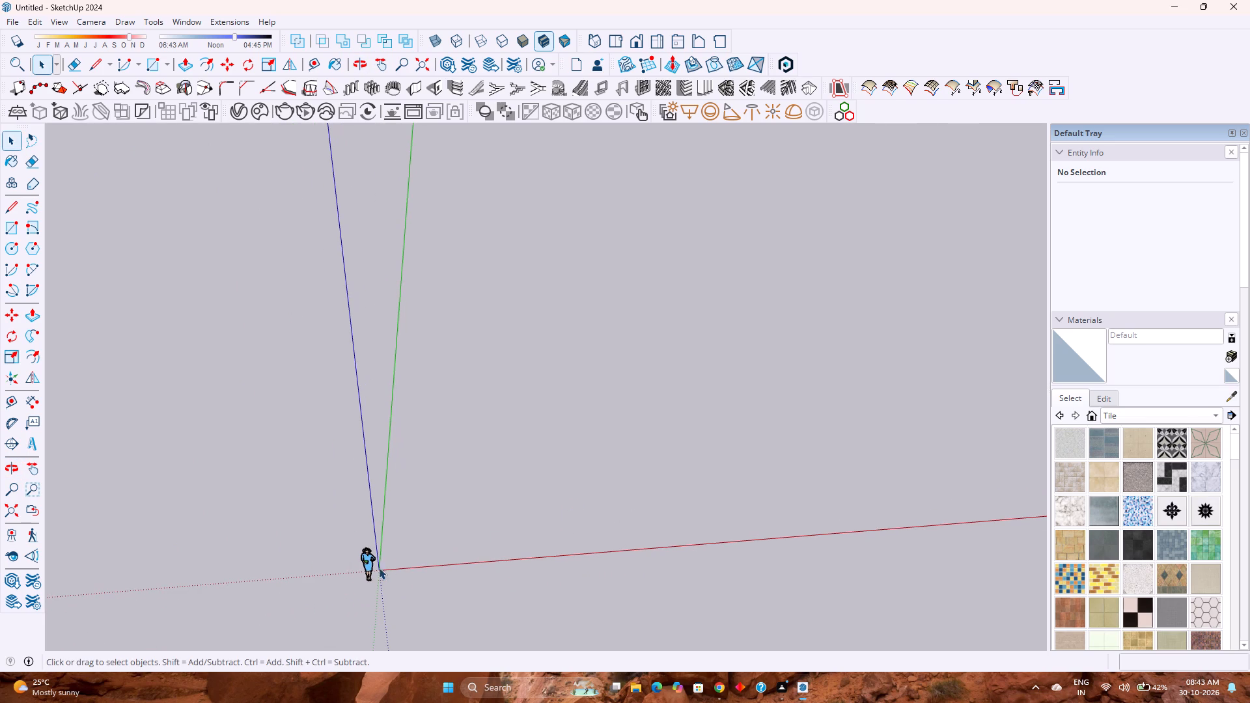
left_click(370, 562)
key("Delete")
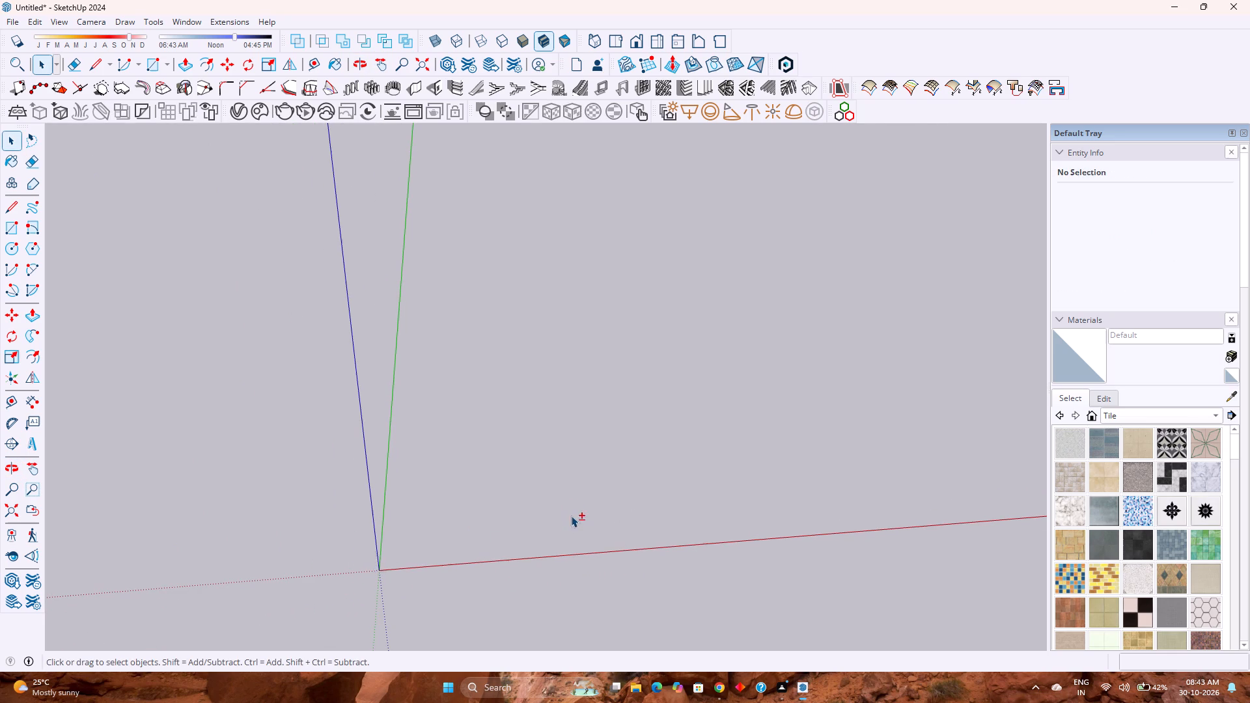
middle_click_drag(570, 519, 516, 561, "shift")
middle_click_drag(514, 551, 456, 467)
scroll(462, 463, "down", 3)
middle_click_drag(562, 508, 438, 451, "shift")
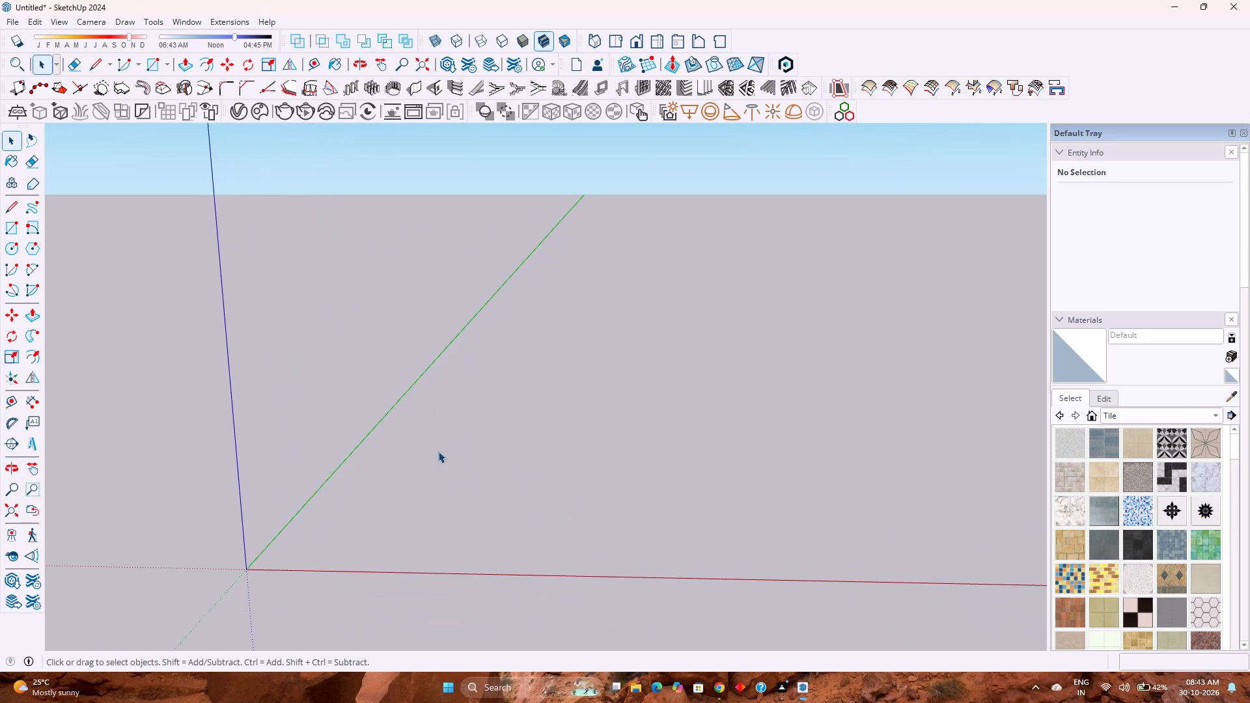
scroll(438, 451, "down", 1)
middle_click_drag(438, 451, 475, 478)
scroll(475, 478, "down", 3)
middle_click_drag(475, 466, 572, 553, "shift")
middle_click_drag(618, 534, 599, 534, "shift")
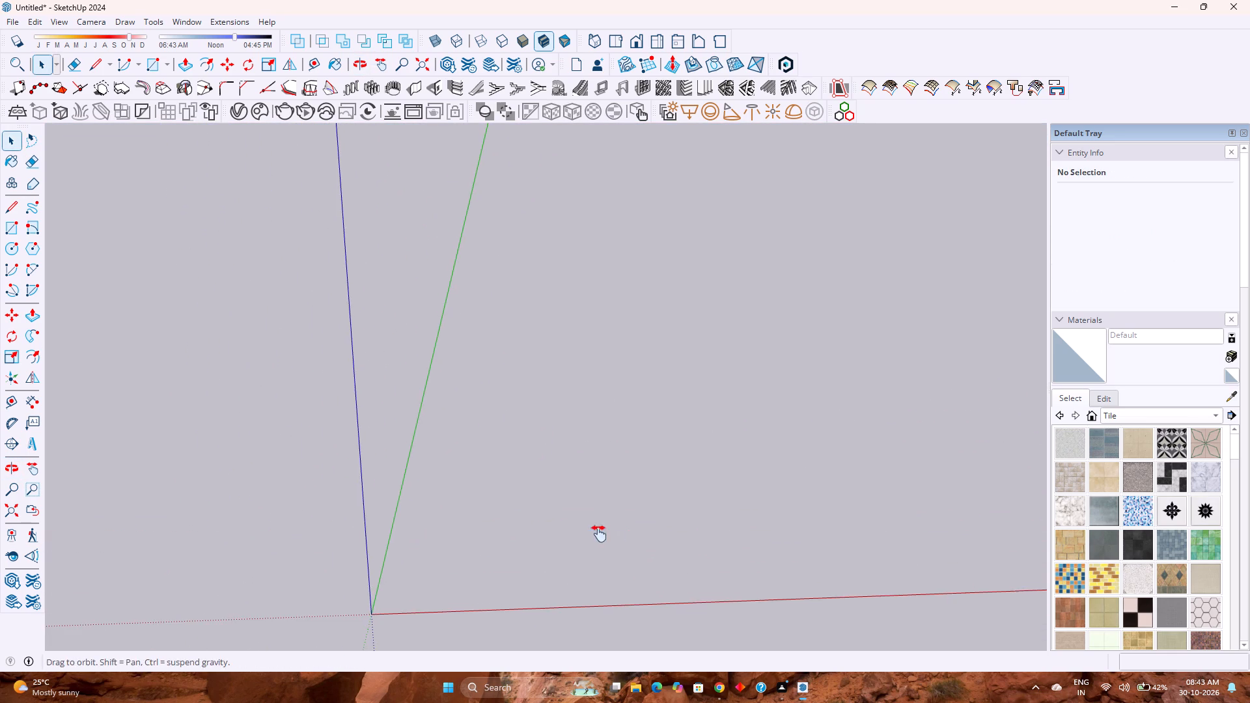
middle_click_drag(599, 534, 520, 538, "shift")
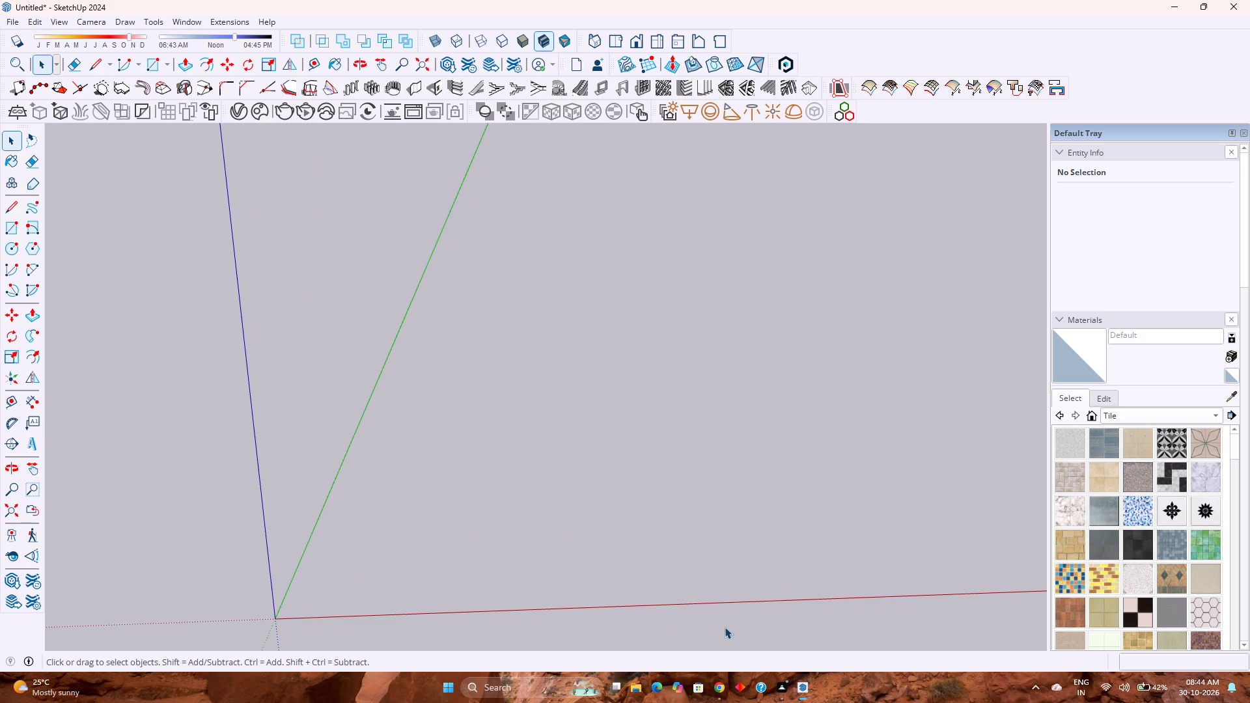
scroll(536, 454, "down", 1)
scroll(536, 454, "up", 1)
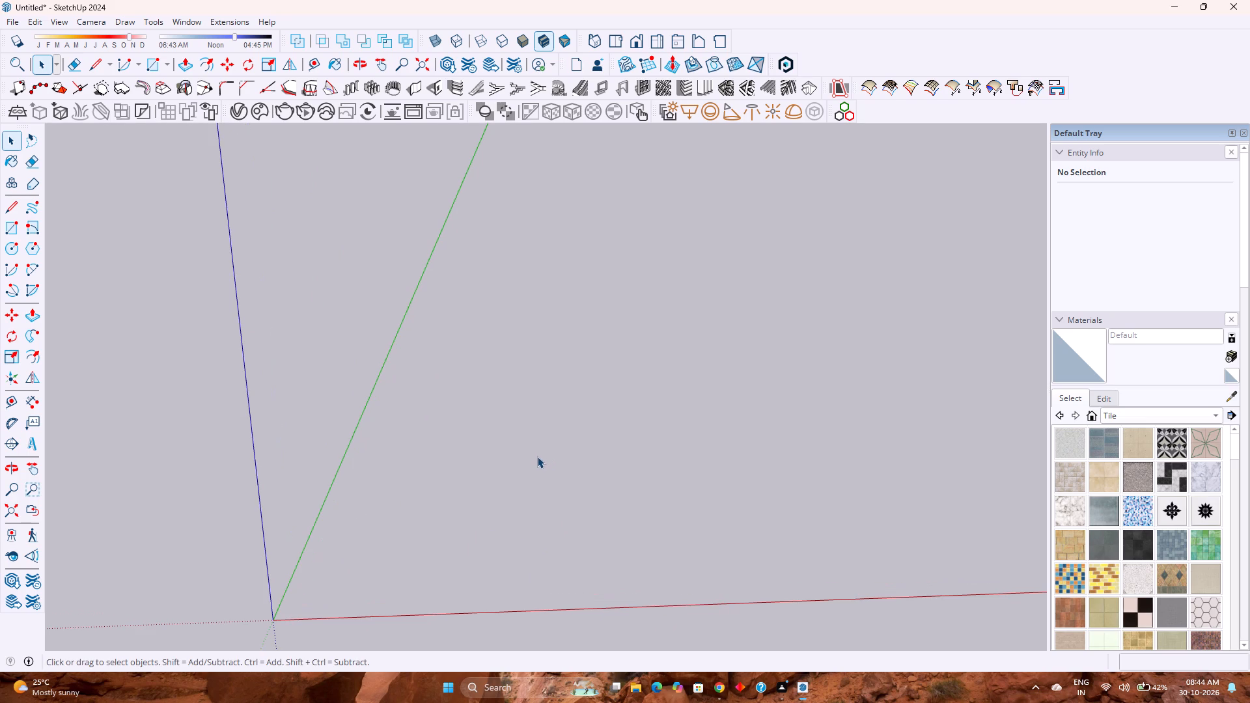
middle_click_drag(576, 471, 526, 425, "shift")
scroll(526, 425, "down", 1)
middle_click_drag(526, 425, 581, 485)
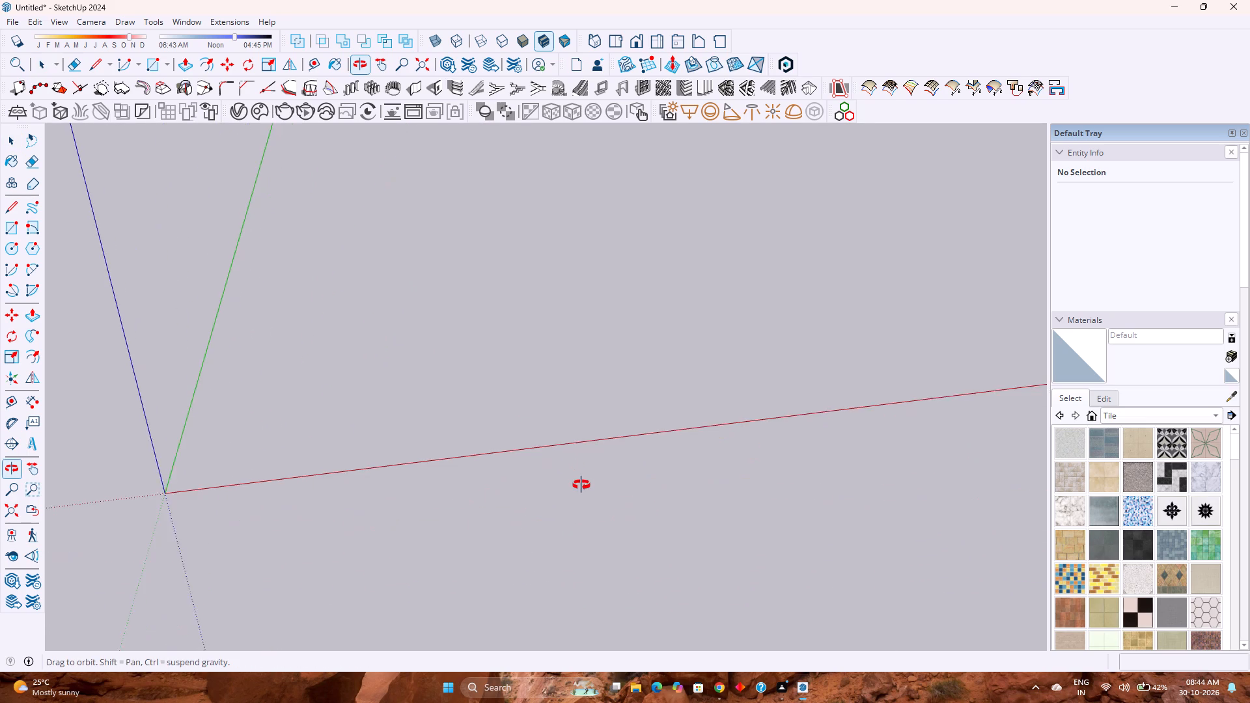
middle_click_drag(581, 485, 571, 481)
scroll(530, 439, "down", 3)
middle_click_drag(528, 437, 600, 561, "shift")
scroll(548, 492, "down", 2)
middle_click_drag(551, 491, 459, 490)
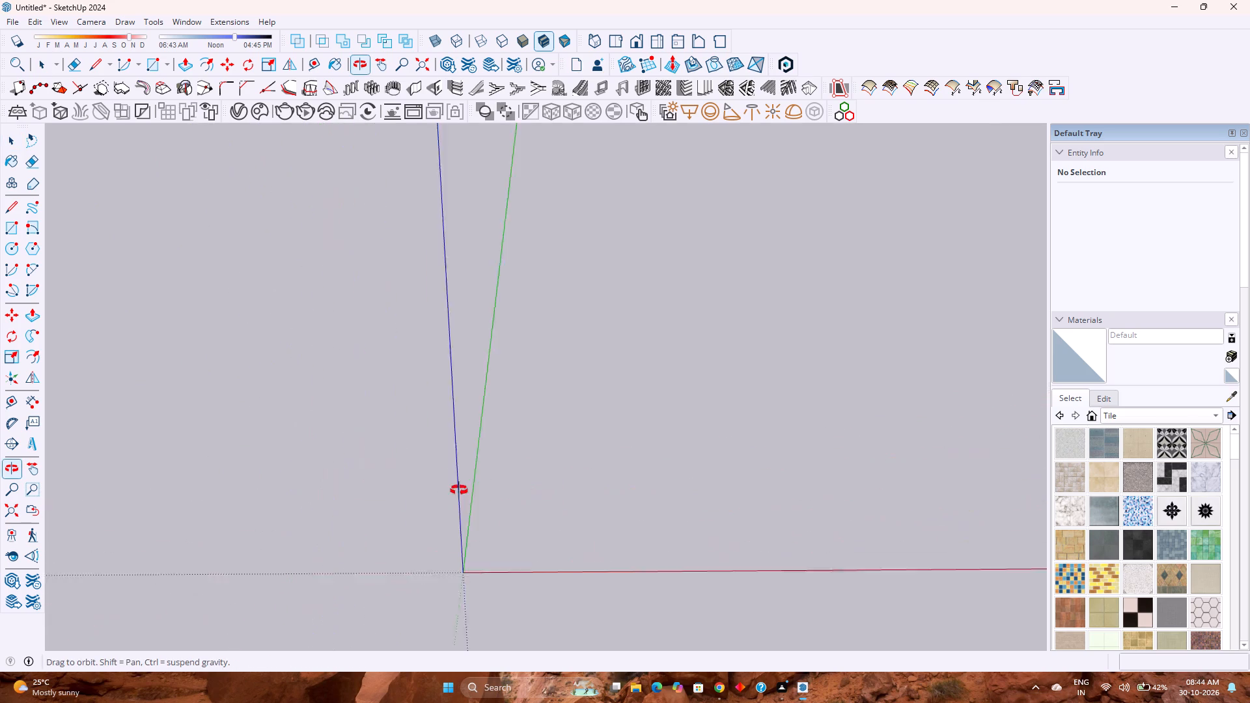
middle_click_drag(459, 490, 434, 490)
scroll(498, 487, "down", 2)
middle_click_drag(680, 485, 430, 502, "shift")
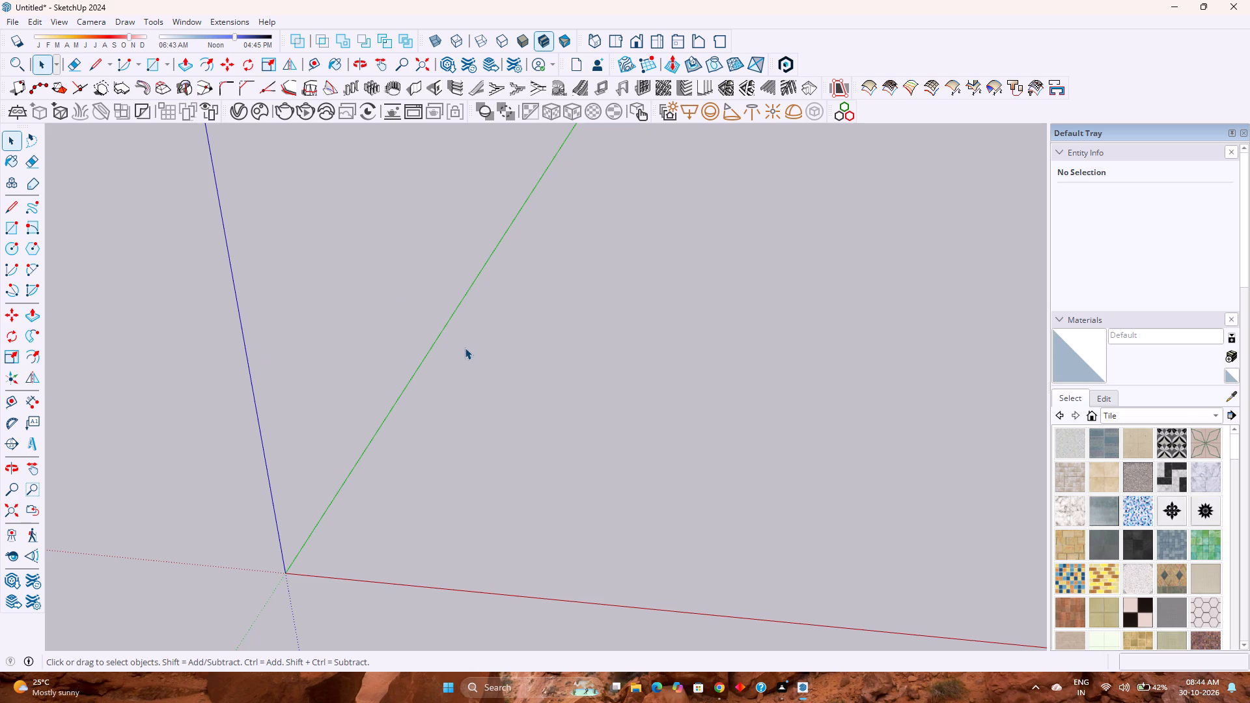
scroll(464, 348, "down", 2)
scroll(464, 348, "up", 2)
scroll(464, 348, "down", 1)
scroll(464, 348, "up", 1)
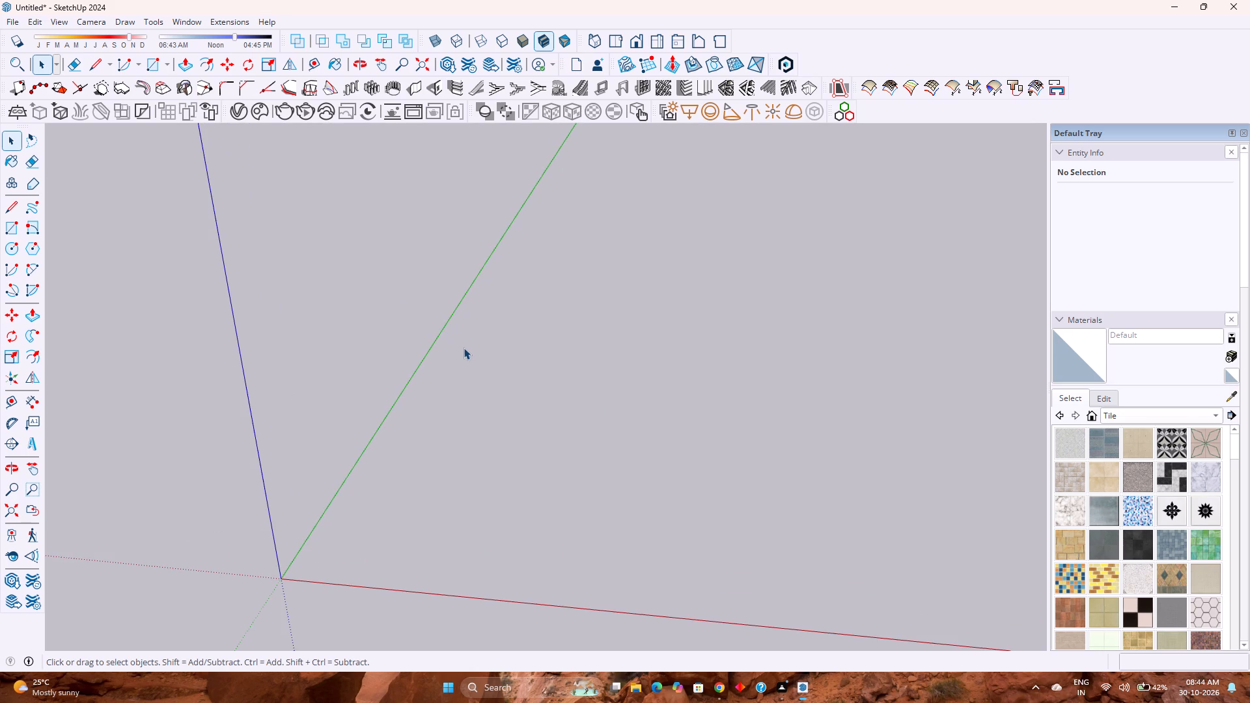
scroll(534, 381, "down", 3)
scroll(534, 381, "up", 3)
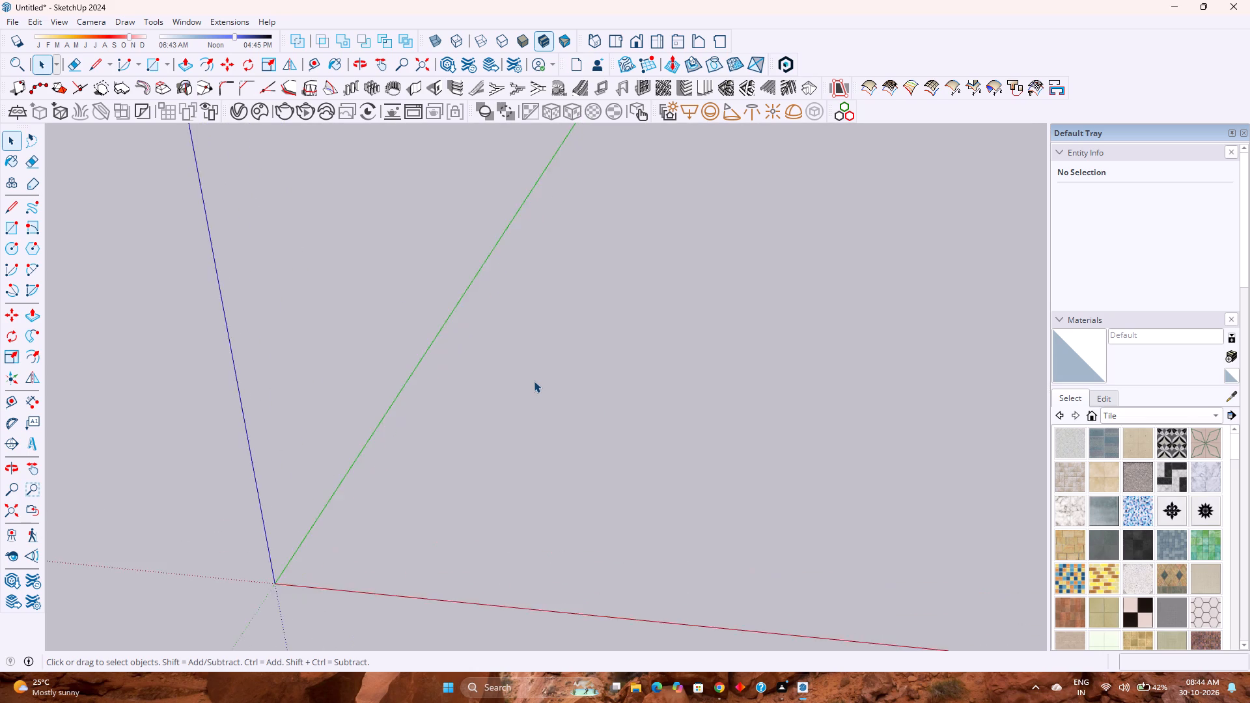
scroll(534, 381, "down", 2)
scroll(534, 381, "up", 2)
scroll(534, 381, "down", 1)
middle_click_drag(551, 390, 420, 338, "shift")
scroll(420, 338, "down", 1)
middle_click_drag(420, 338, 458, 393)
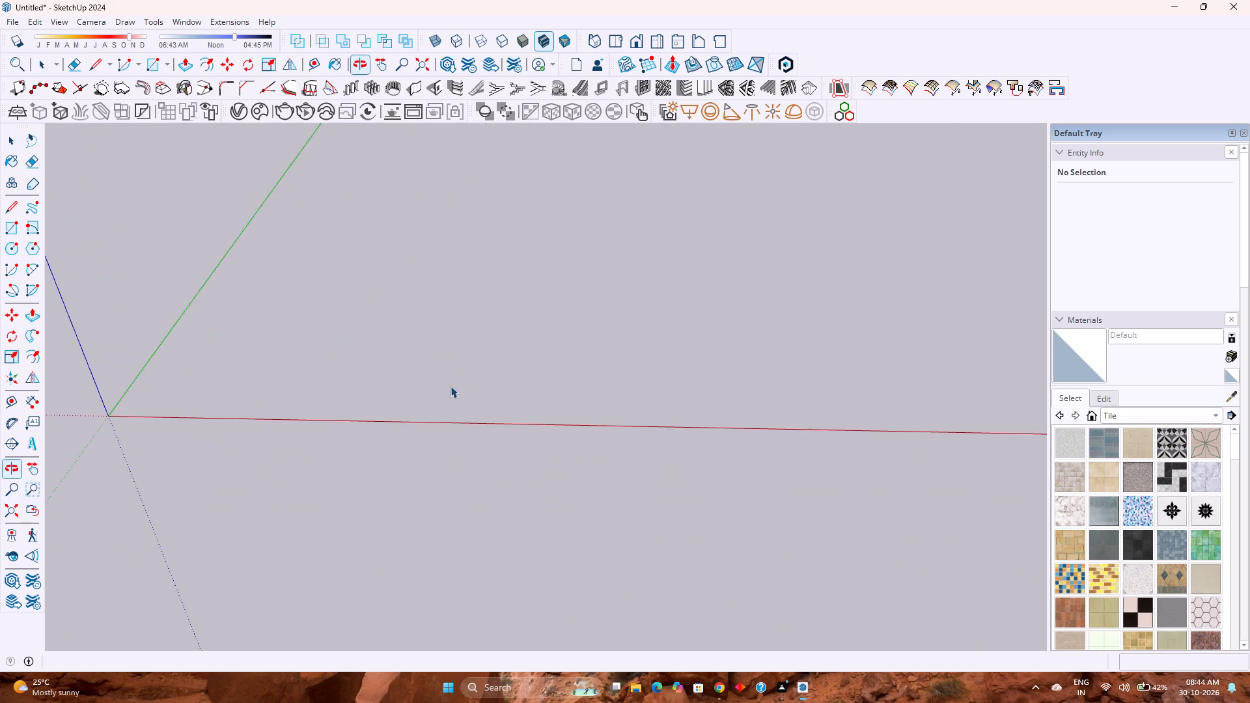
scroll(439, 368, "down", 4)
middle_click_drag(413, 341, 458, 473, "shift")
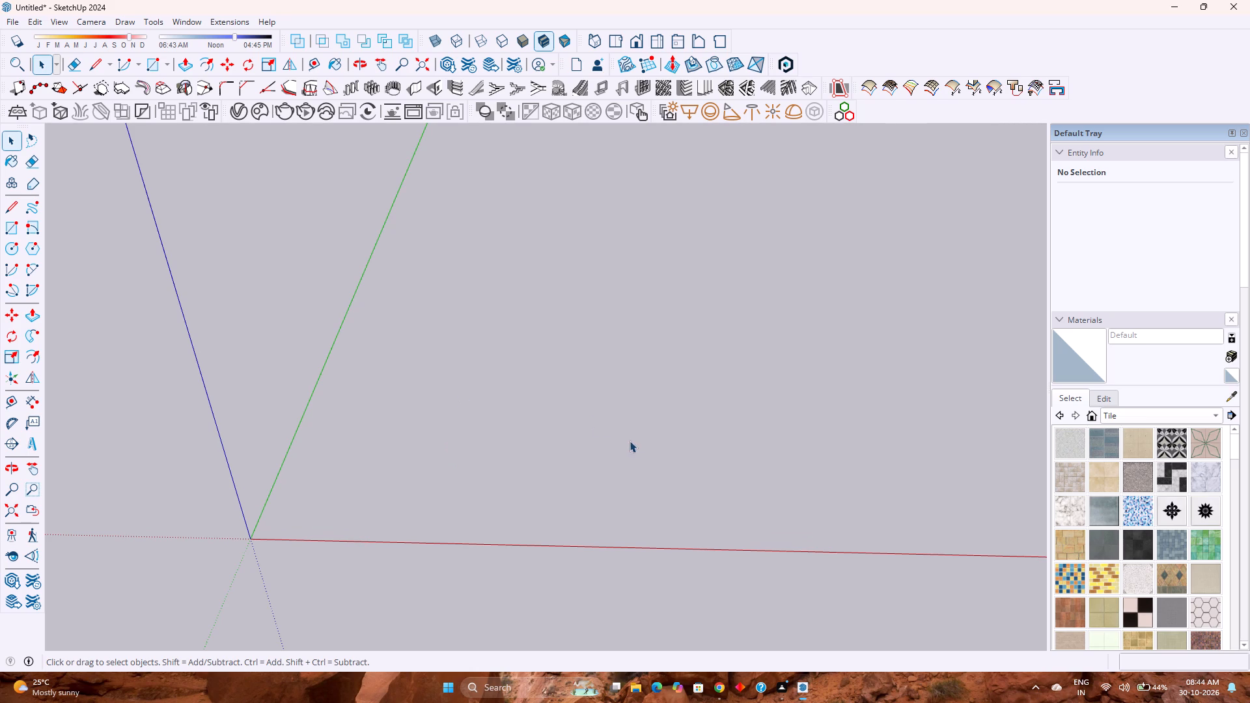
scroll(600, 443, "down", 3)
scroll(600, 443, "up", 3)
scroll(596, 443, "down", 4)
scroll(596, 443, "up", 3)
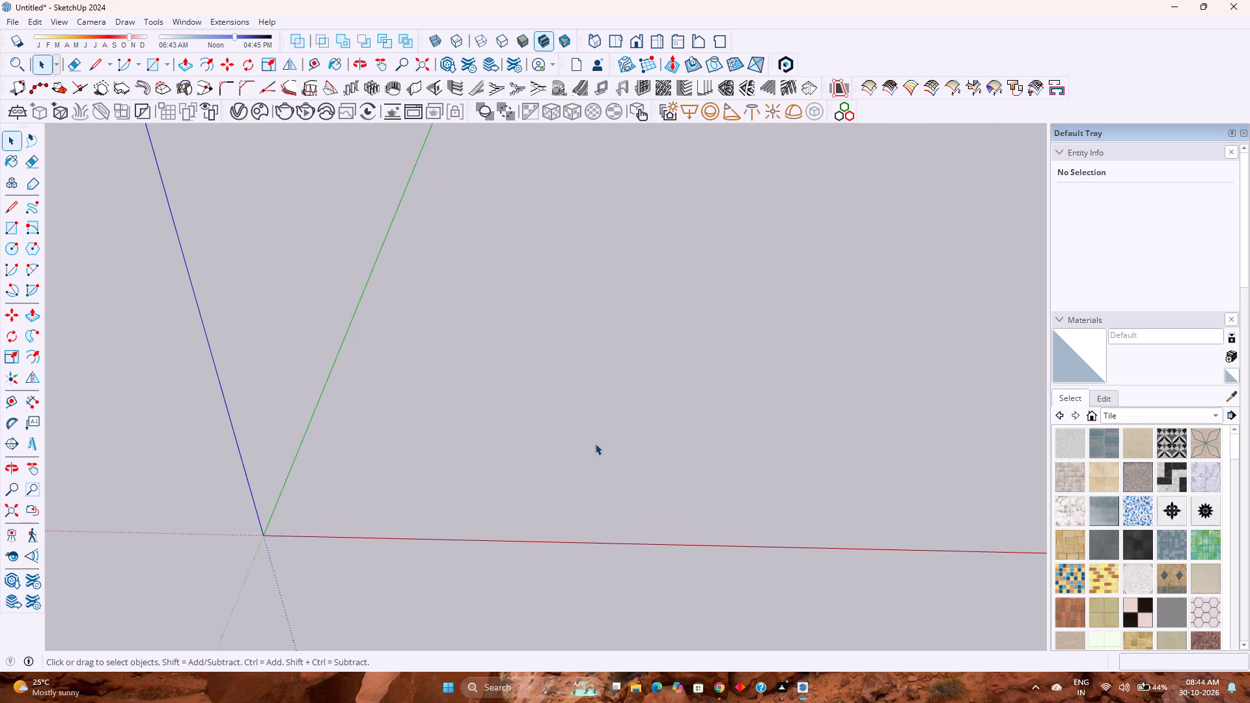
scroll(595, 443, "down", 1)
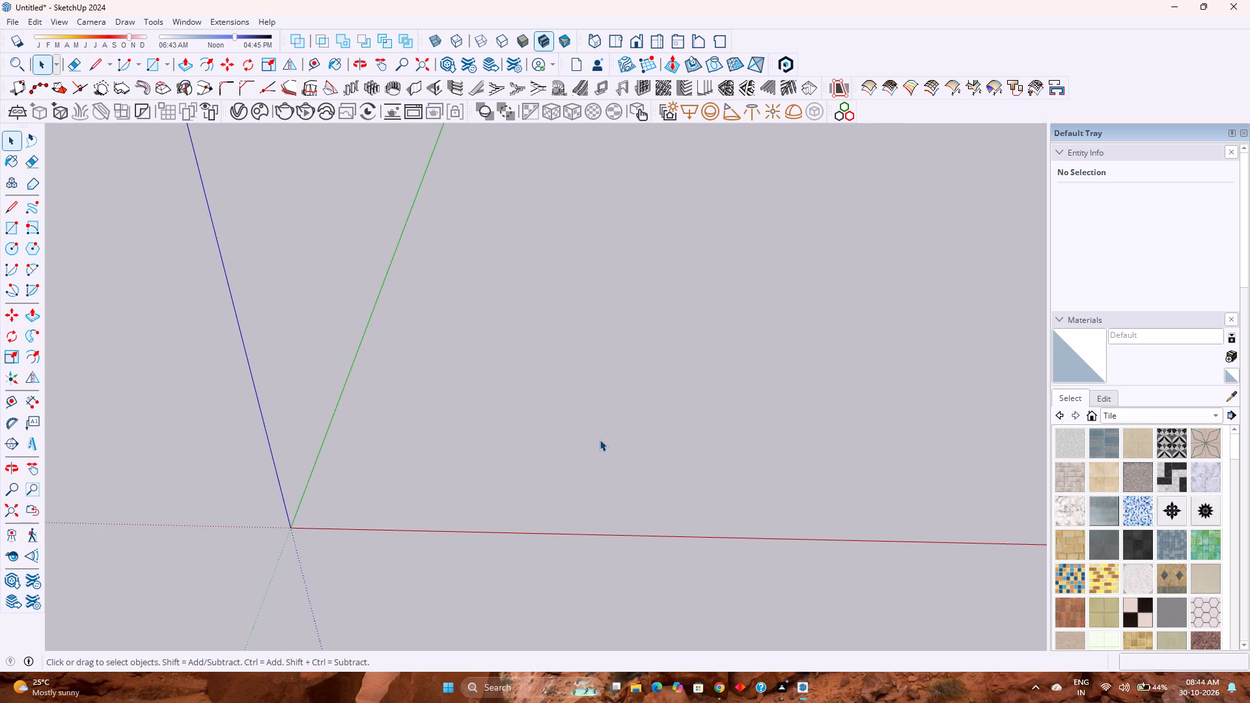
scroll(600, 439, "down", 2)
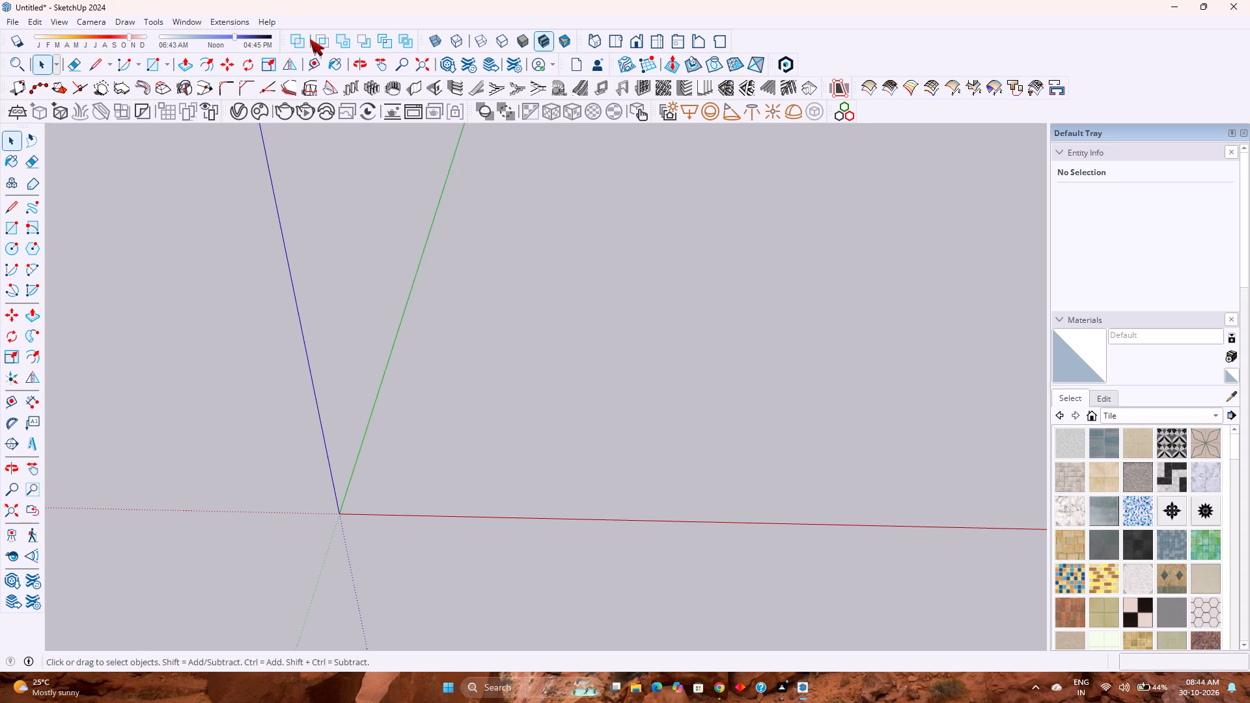
Draw a 30' by 40' rectangle on the ground plane near the origin, between the red and green axes.
left_click(152, 72)
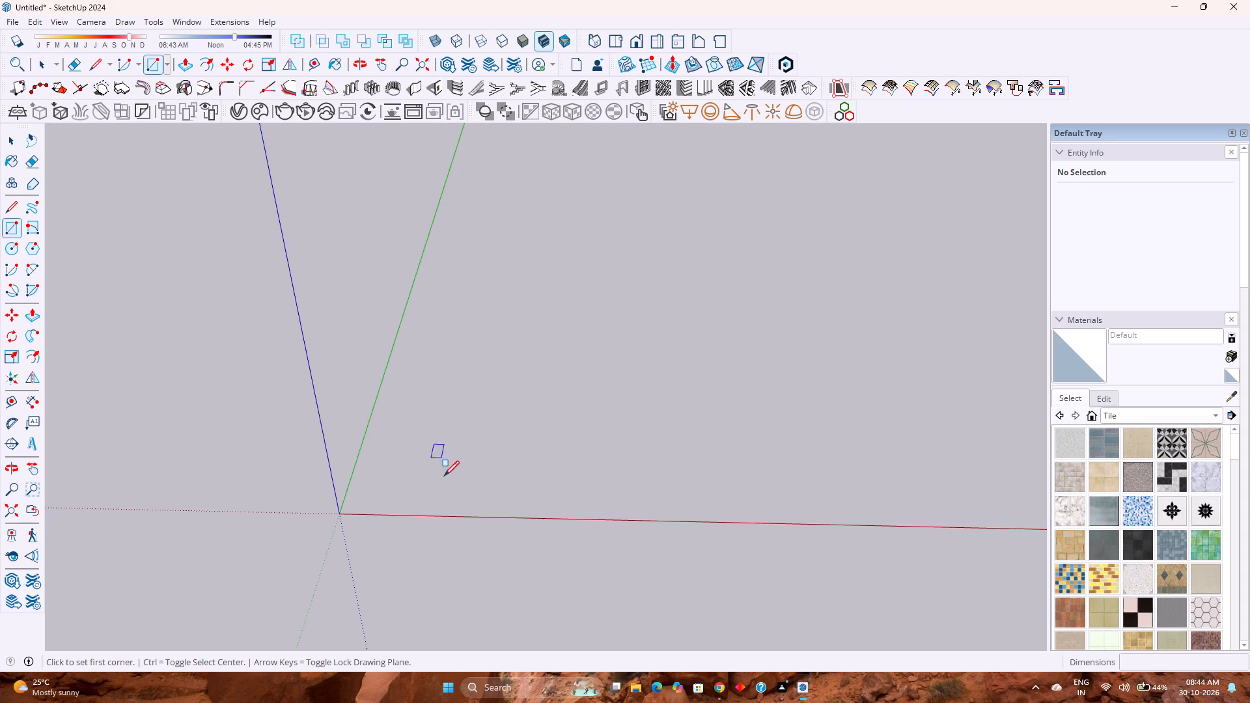
left_click_drag(428, 478, 435, 477)
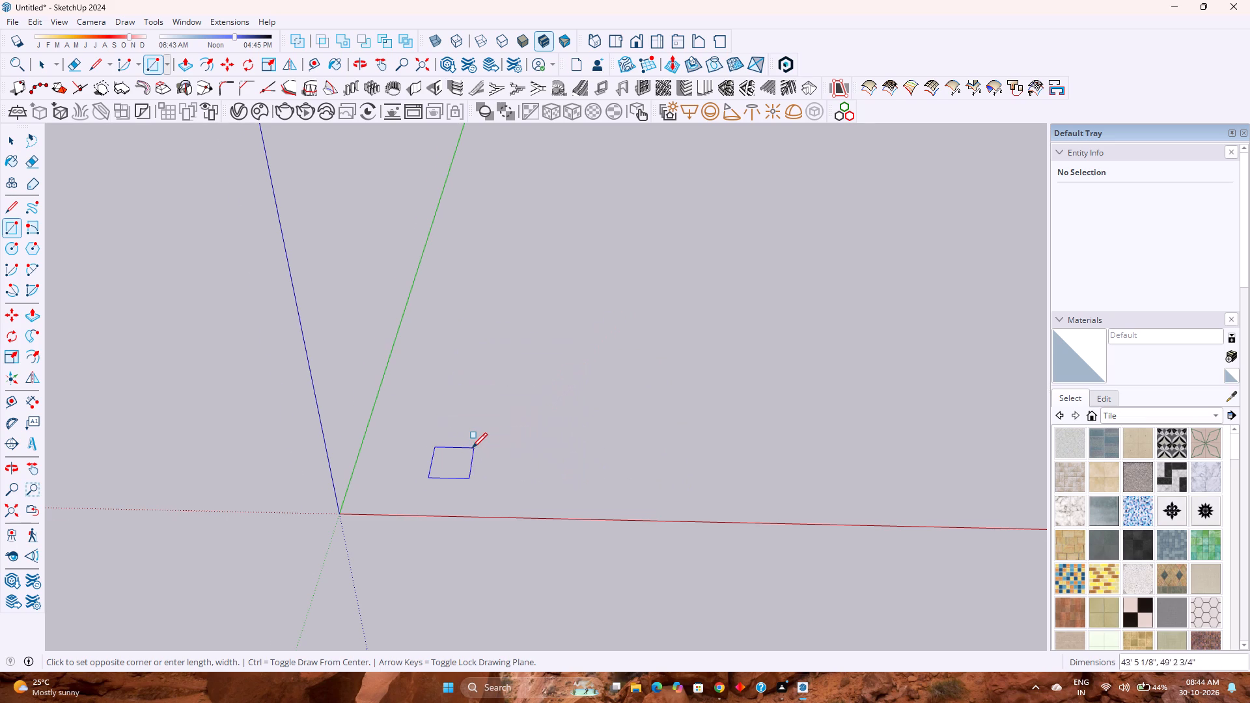
scroll(471, 448, "up", 11)
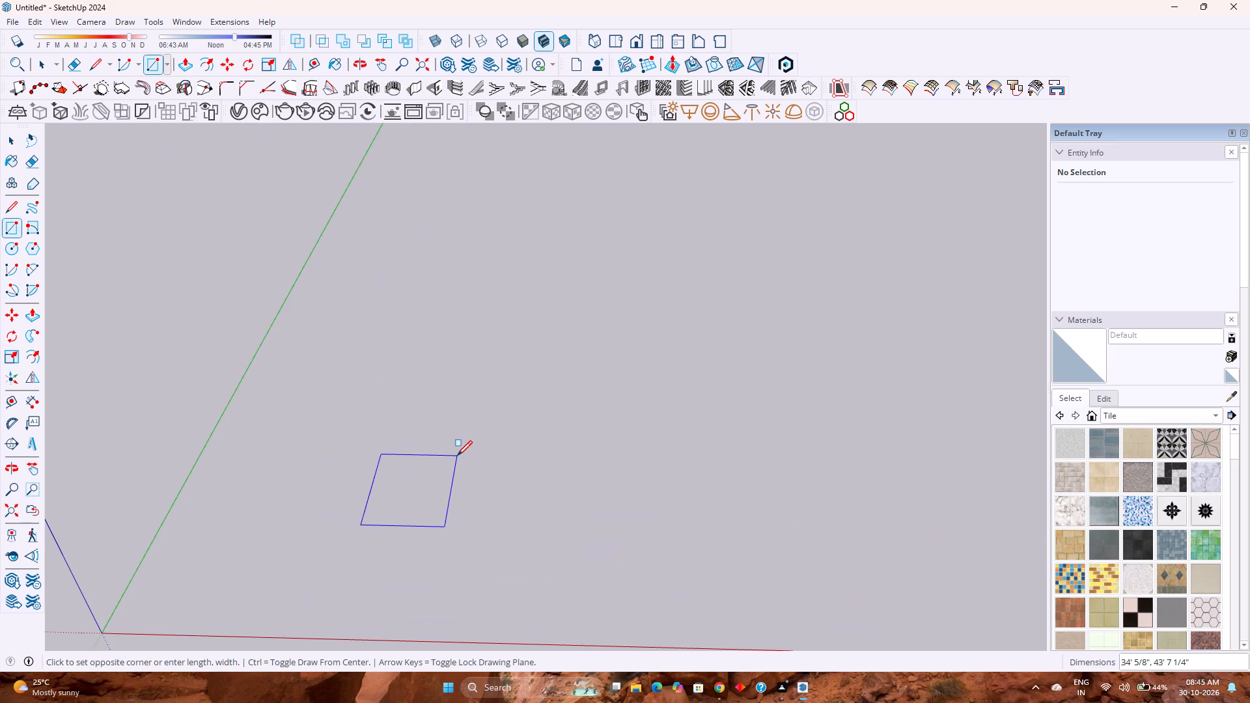
scroll(457, 456, "up", 10)
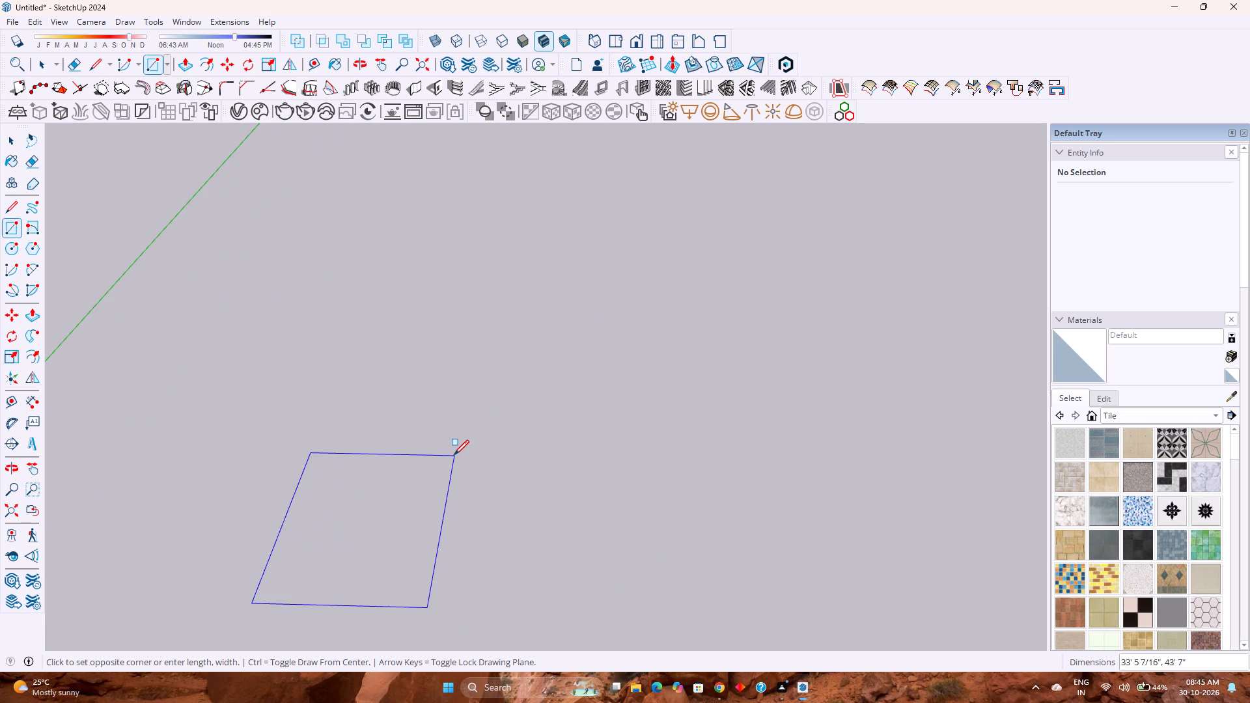
type("30',")
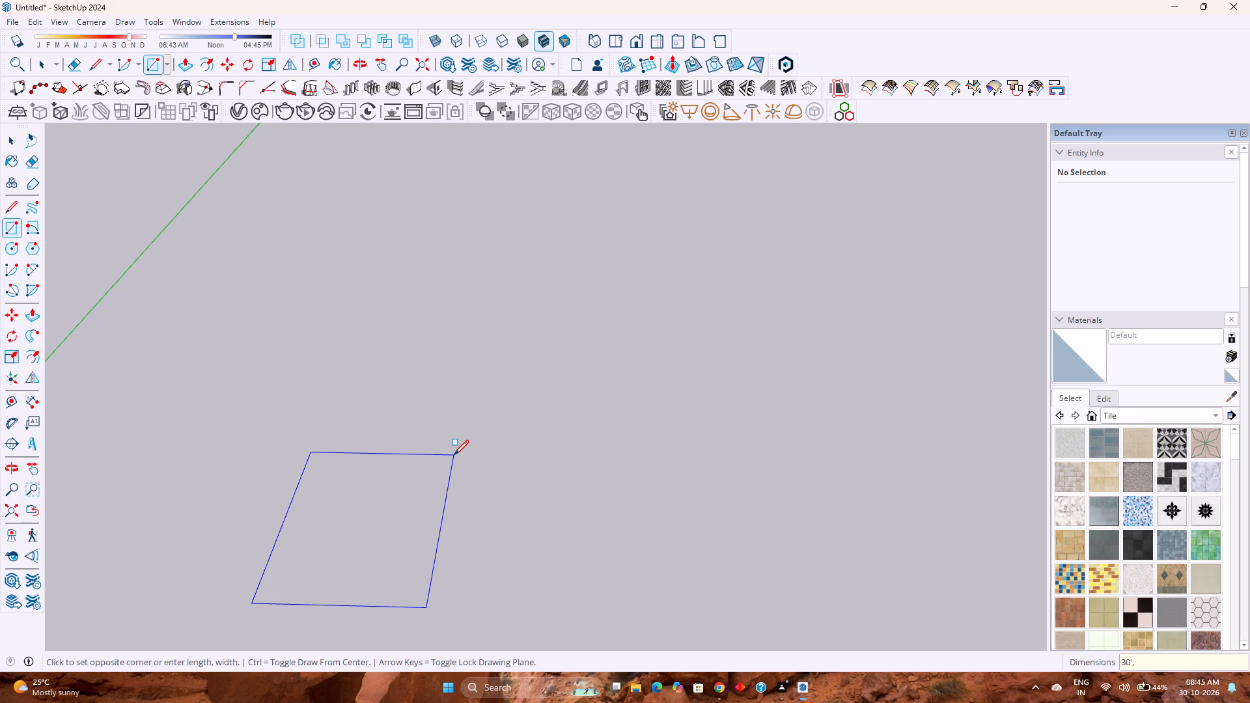
type("40'")
key("Return")
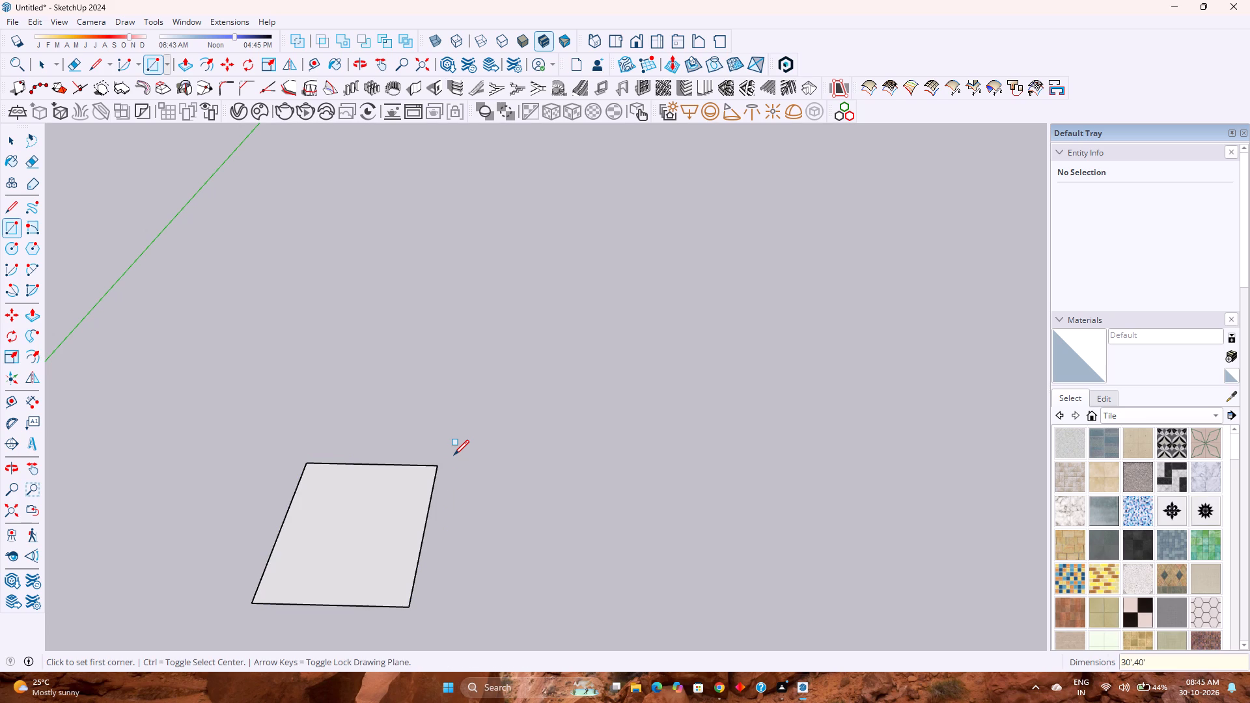
key("space")
Make a group from the rectangle's face and its bounding edges.
scroll(322, 524, "down", 1)
double_click(335, 523)
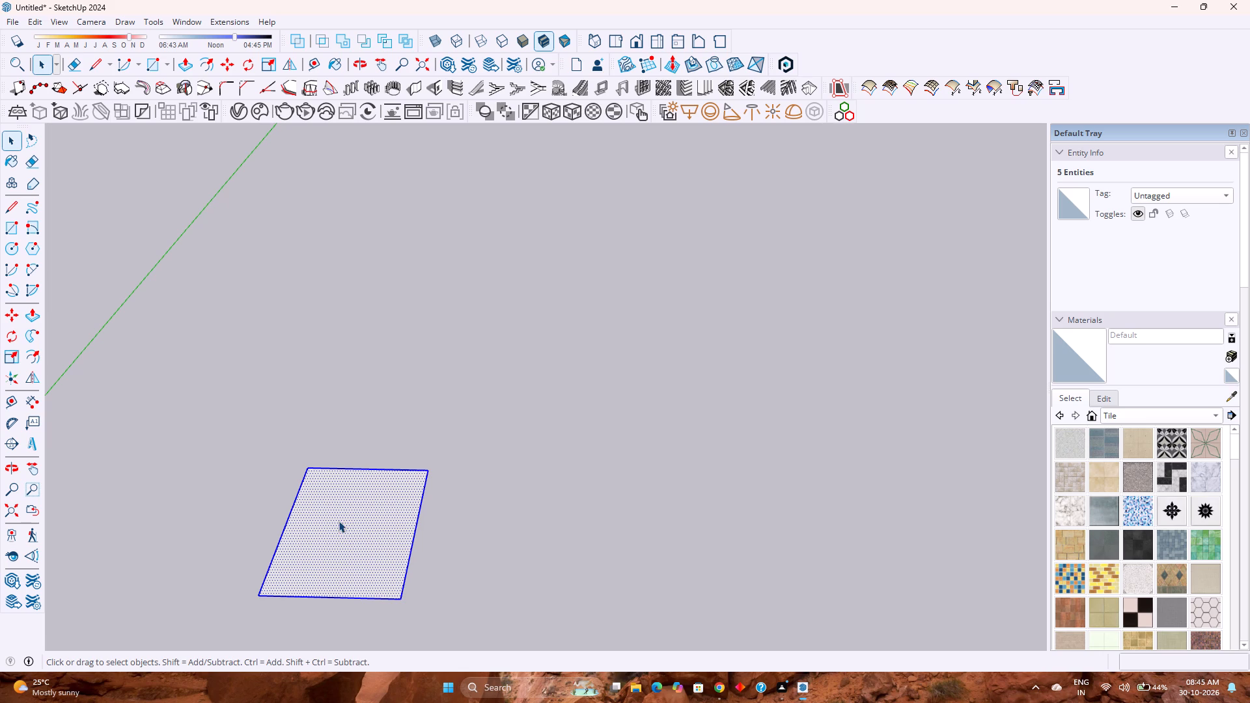
right_click(333, 523)
left_click(396, 305)
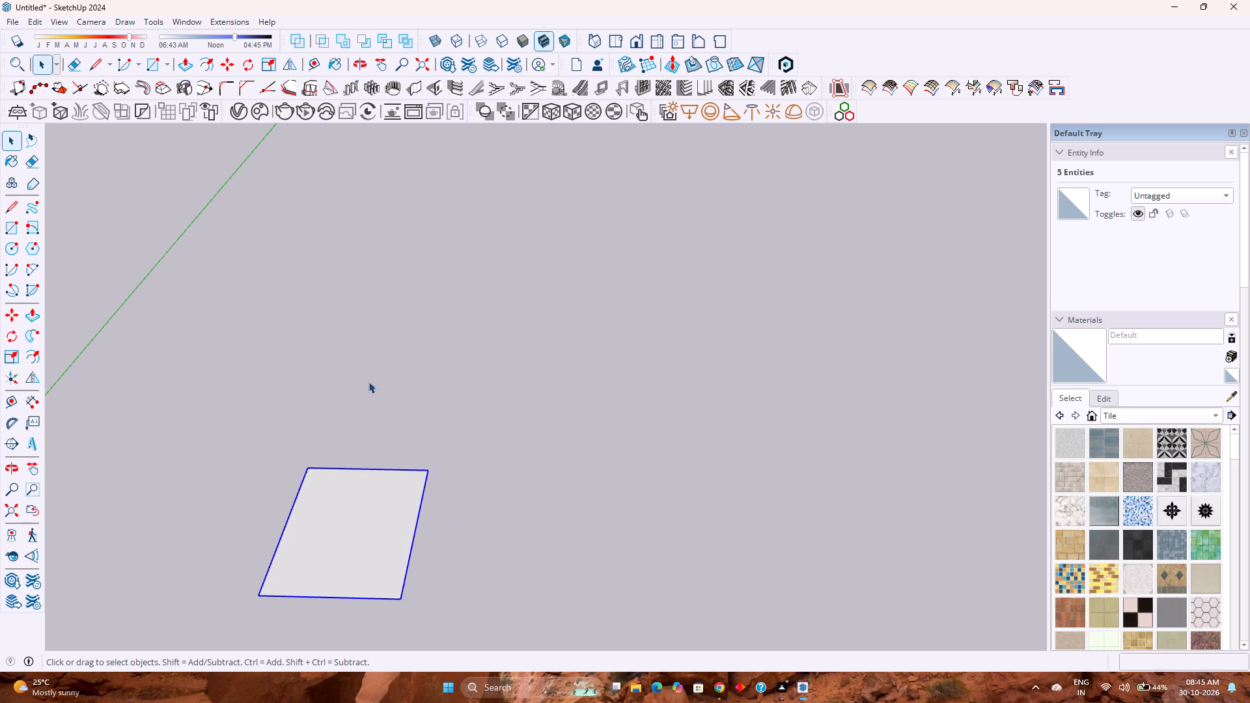
Open the group for editing and move the rectangle's far short edge 10' outward along the green axis.
double_click(365, 508)
scroll(365, 508, "up", 3)
scroll(365, 508, "down", 5)
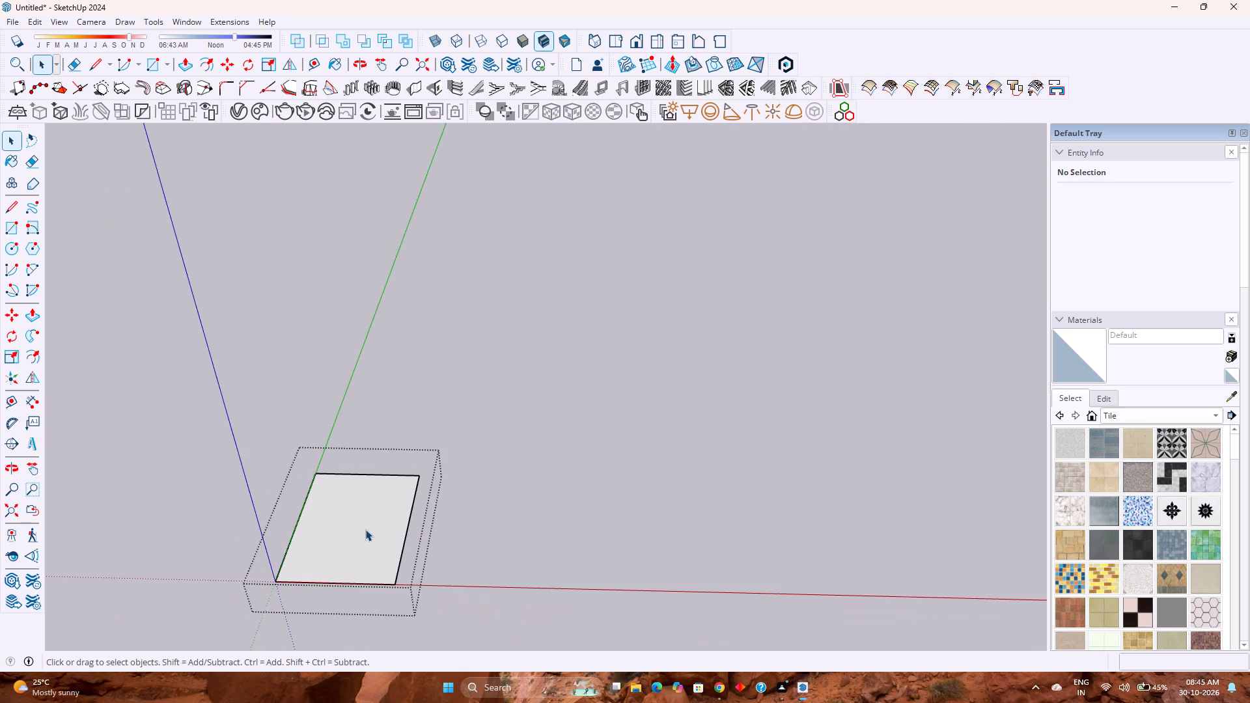
scroll(365, 529, "down", 2)
middle_click_drag(367, 536, 342, 482)
scroll(351, 524, "up", 3)
middle_click_drag(353, 531, 380, 570)
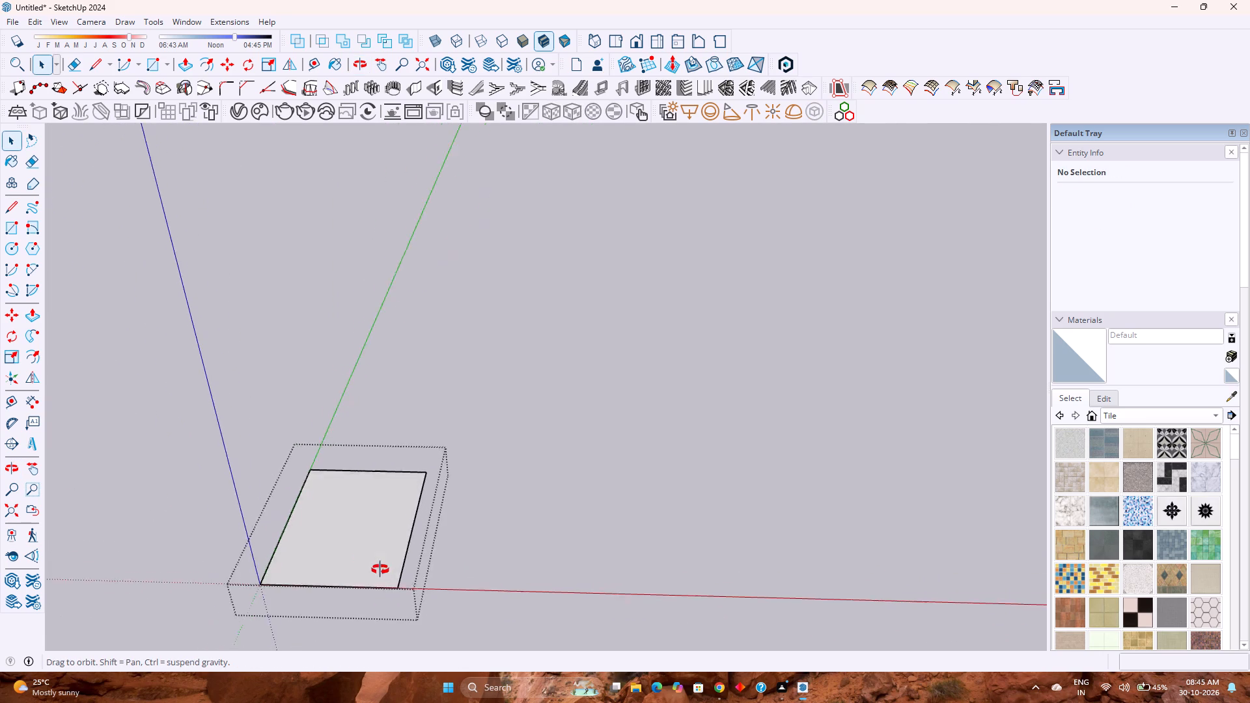
middle_click_drag(380, 570, 448, 624)
middle_click_drag(428, 609, 376, 573)
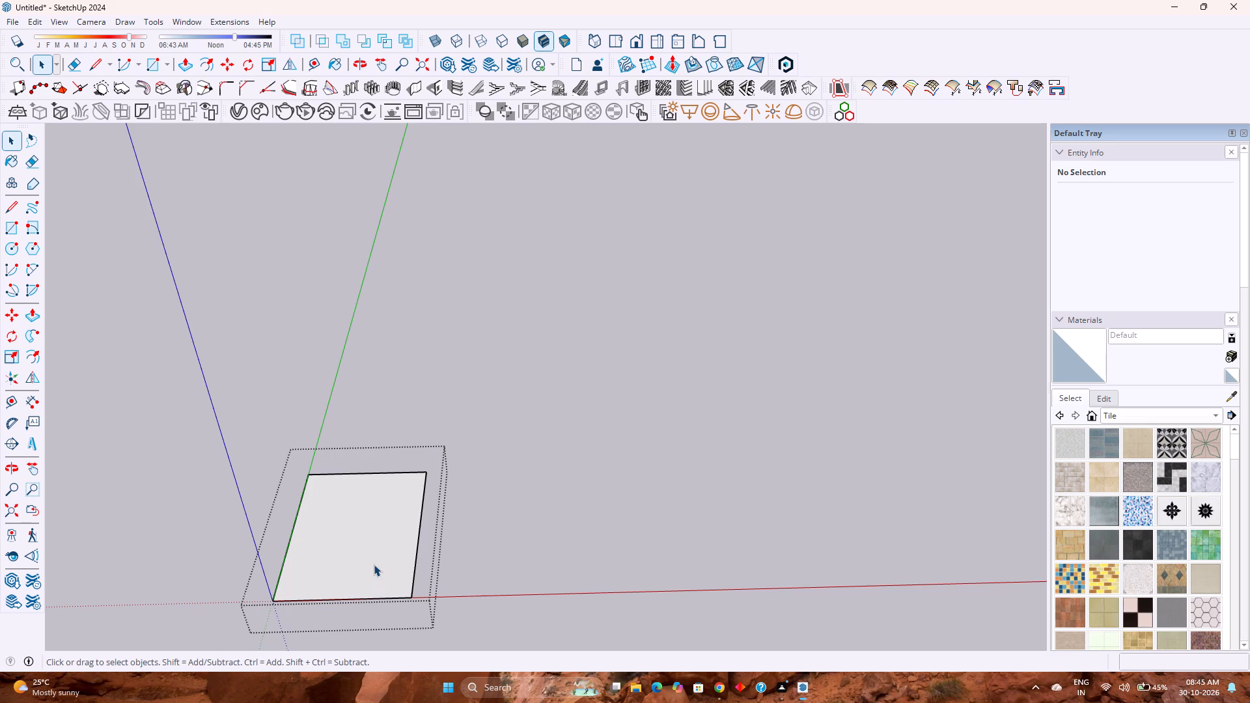
left_click(393, 475)
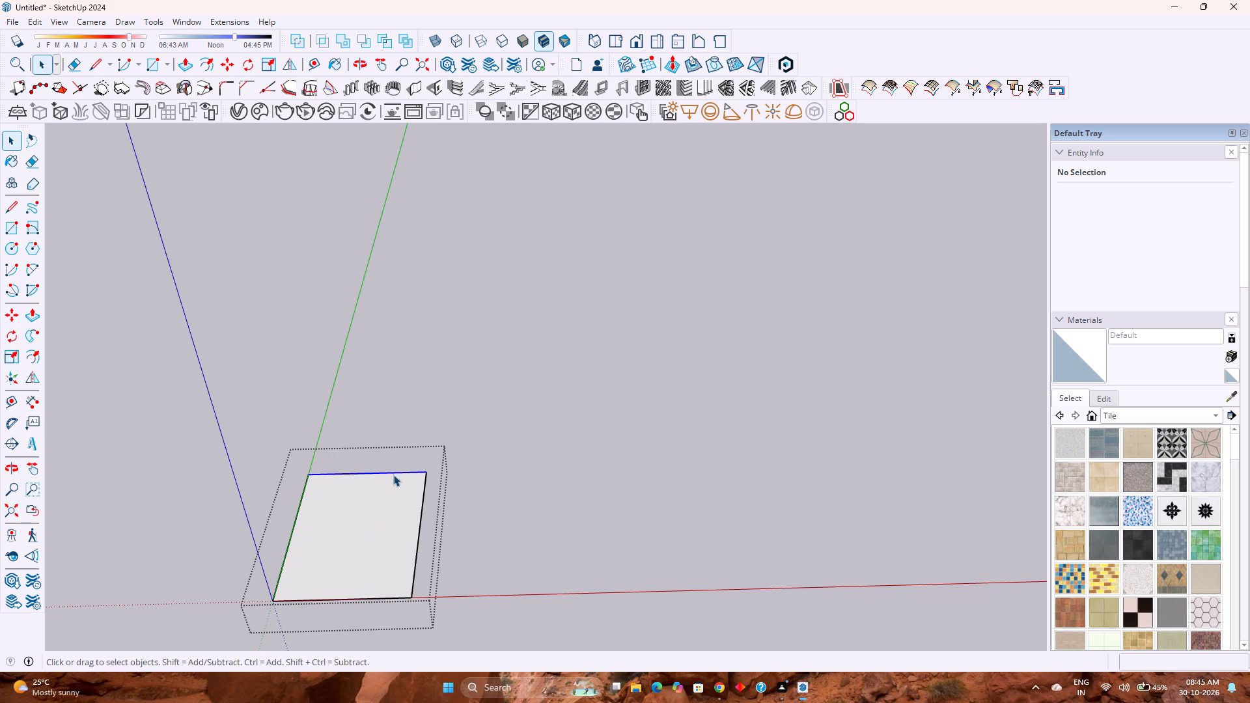
key("m")
left_click(311, 473)
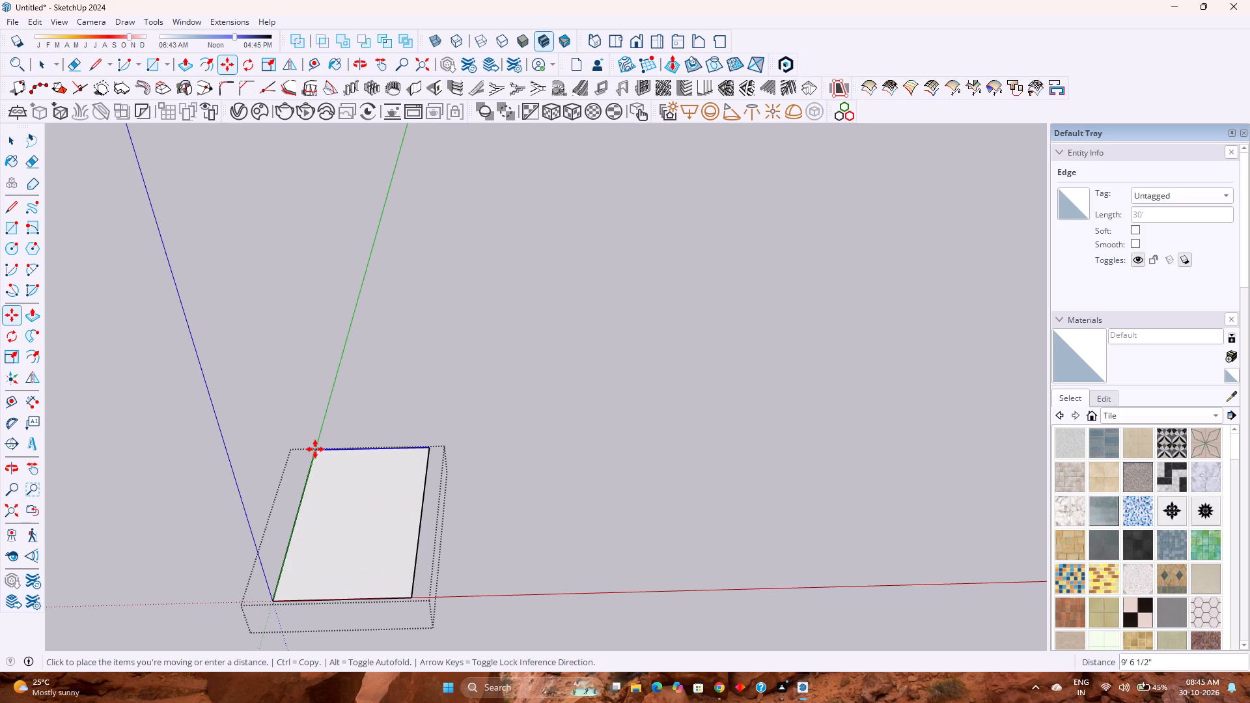
type("10'")
key("Return")
key("space")
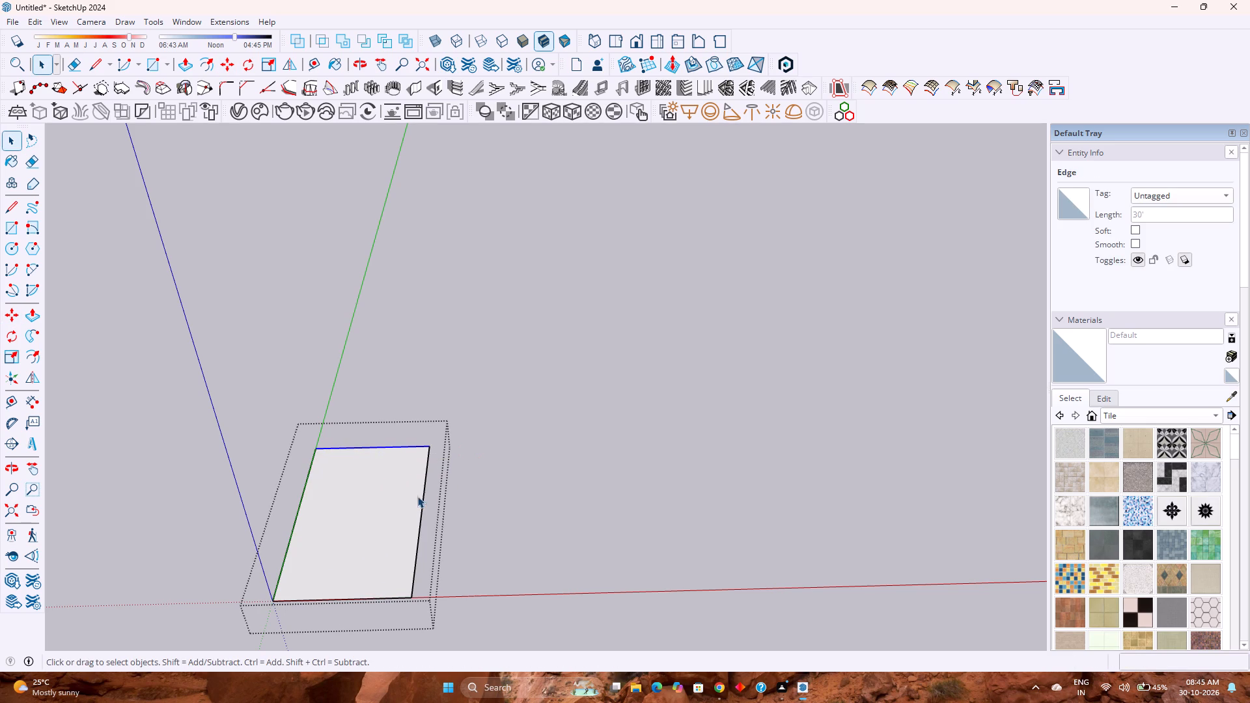
Move the rectangle's long edge, opposite the green axis, 10' outward along the red axis and leave the group.
left_click(425, 491)
key("m")
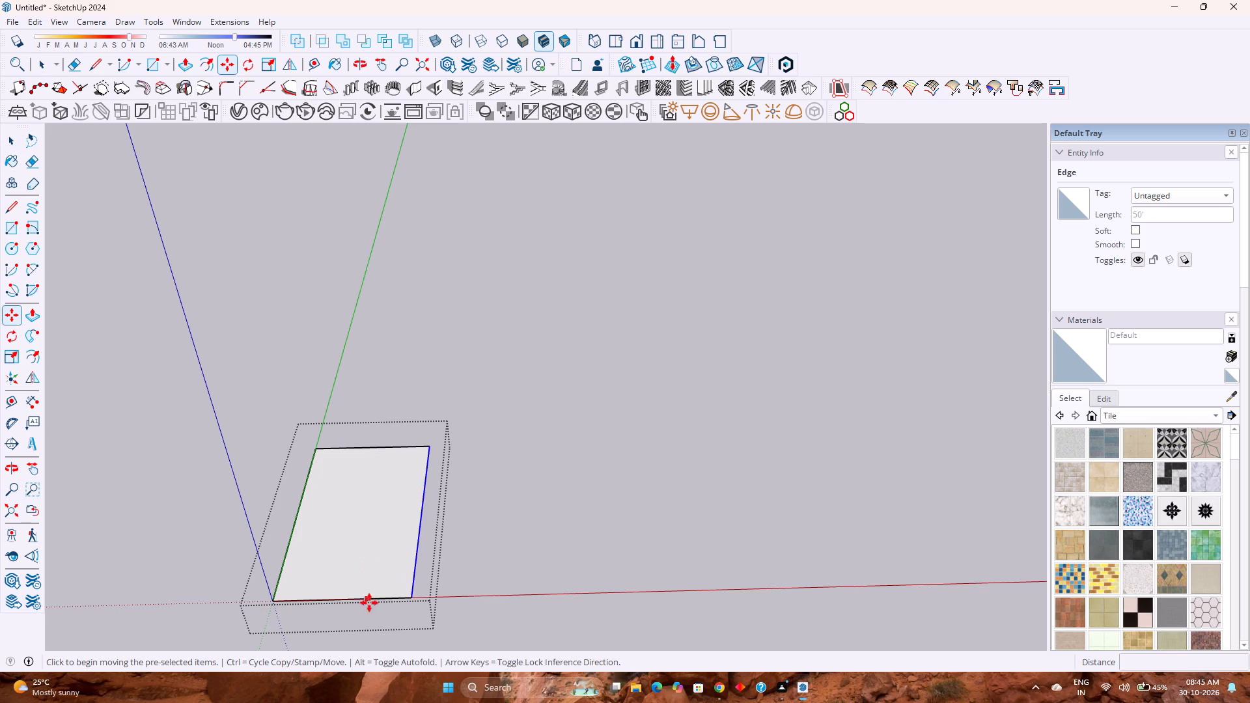
left_click(411, 599)
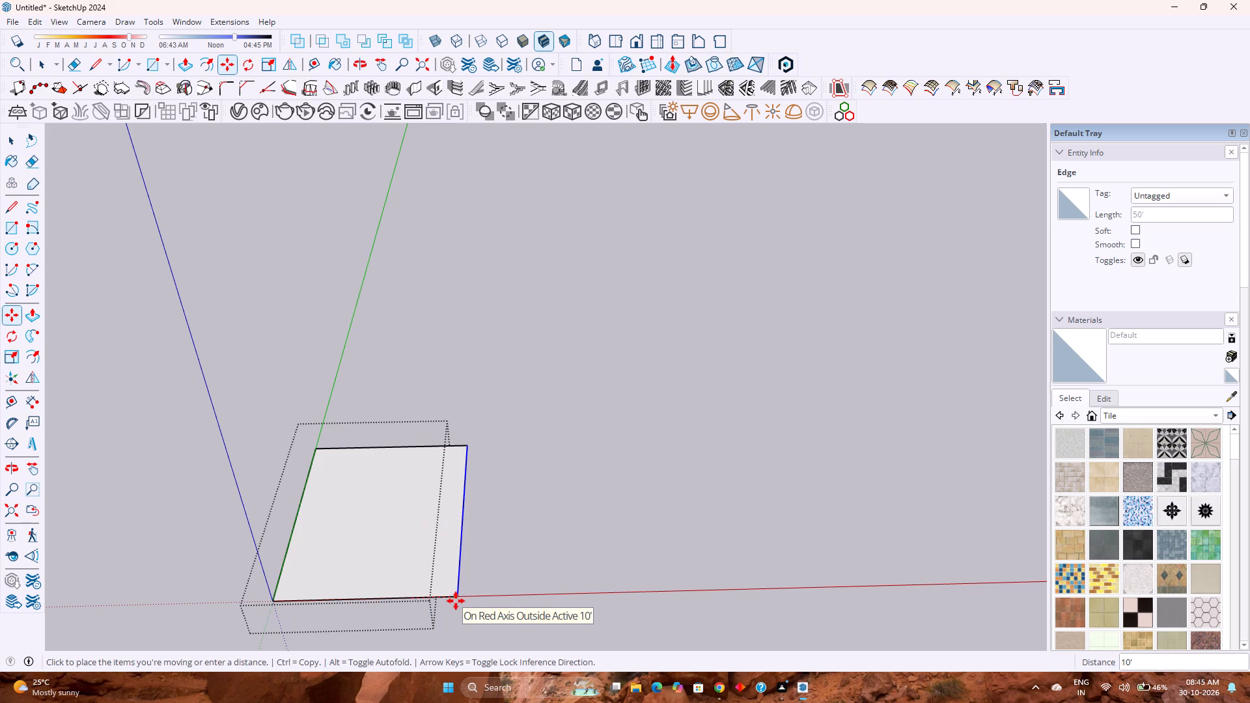
type("10'")
key("Return")
key("space")
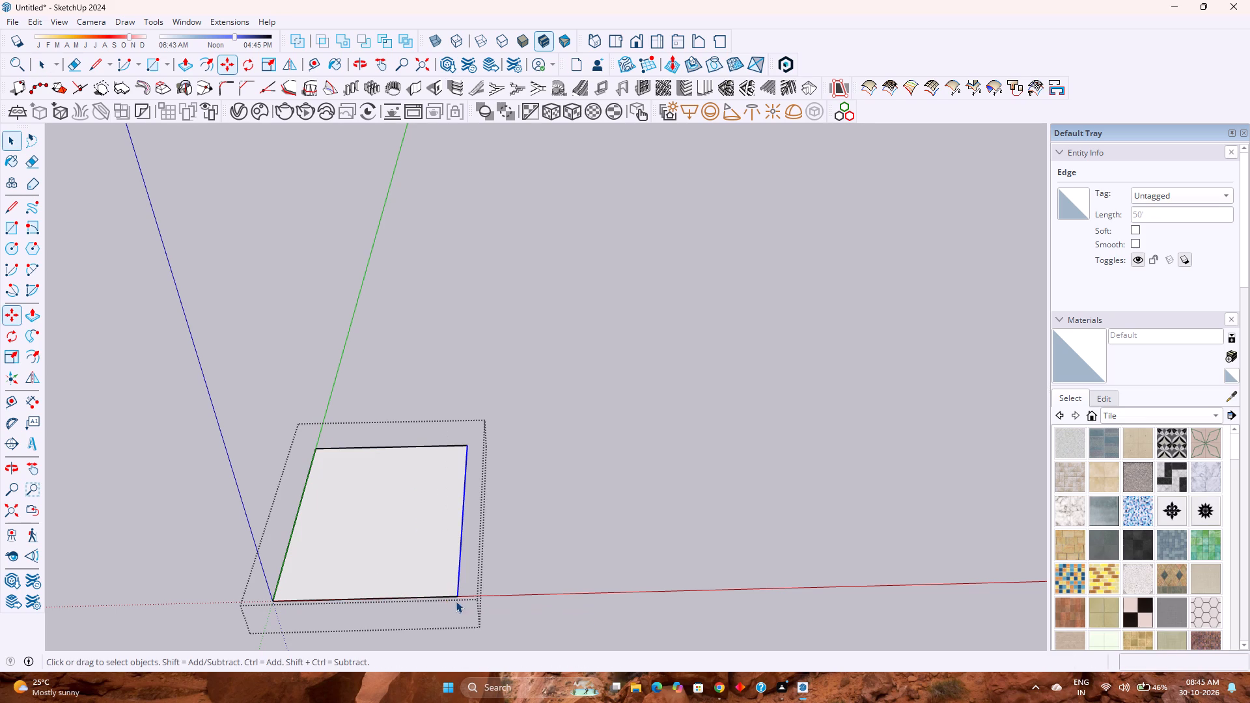
left_click(543, 572)
Reopen the rectangle's group and offset its face 9" inward to form an outer band.
double_click(395, 553)
scroll(395, 553, "down", 2)
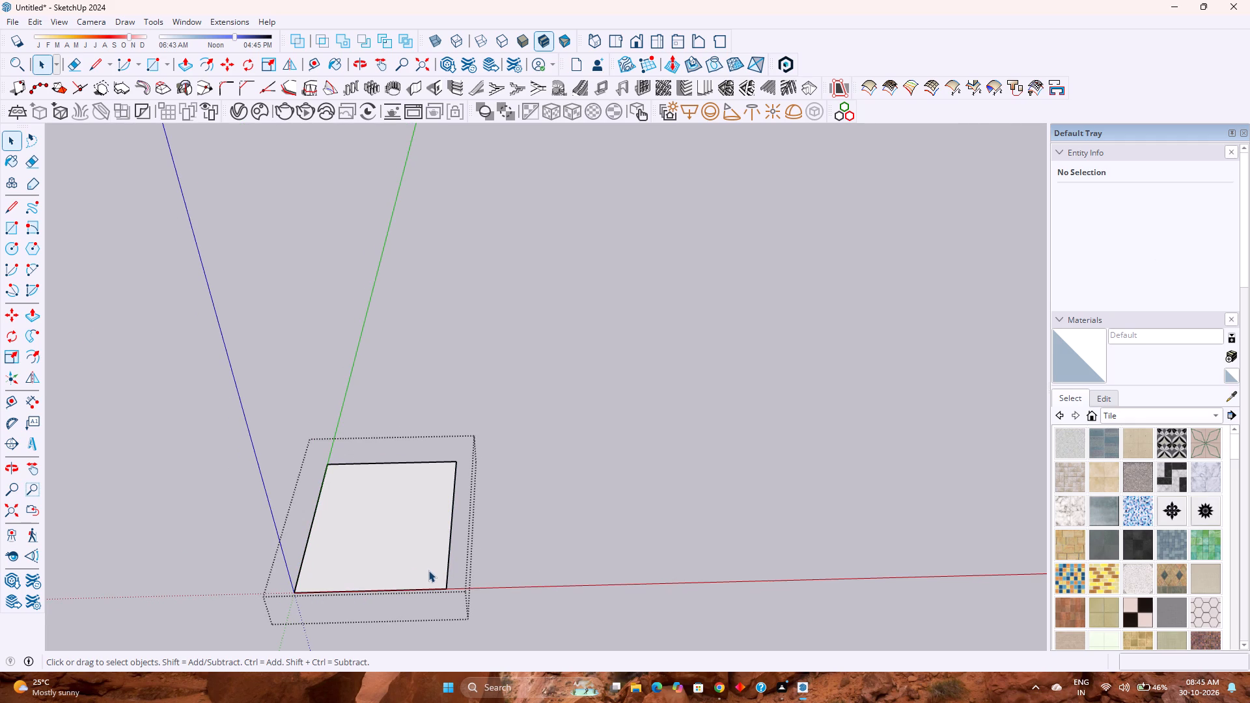
left_click(363, 513)
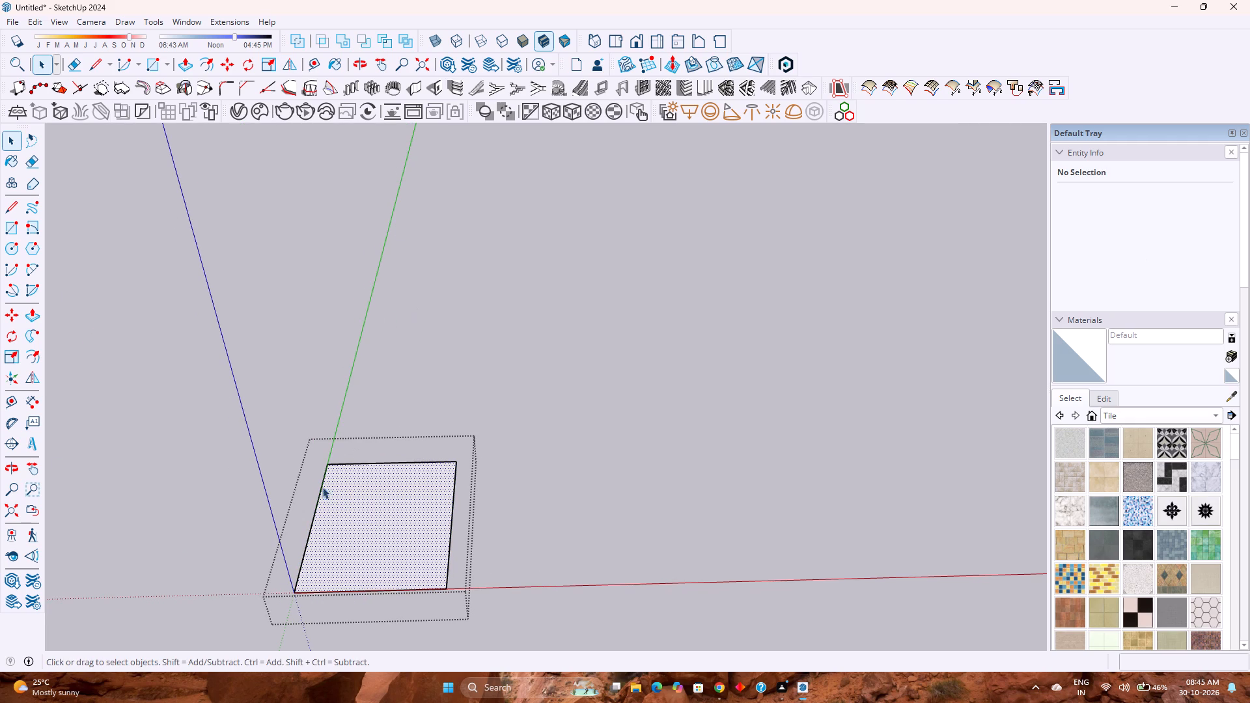
left_click(203, 57)
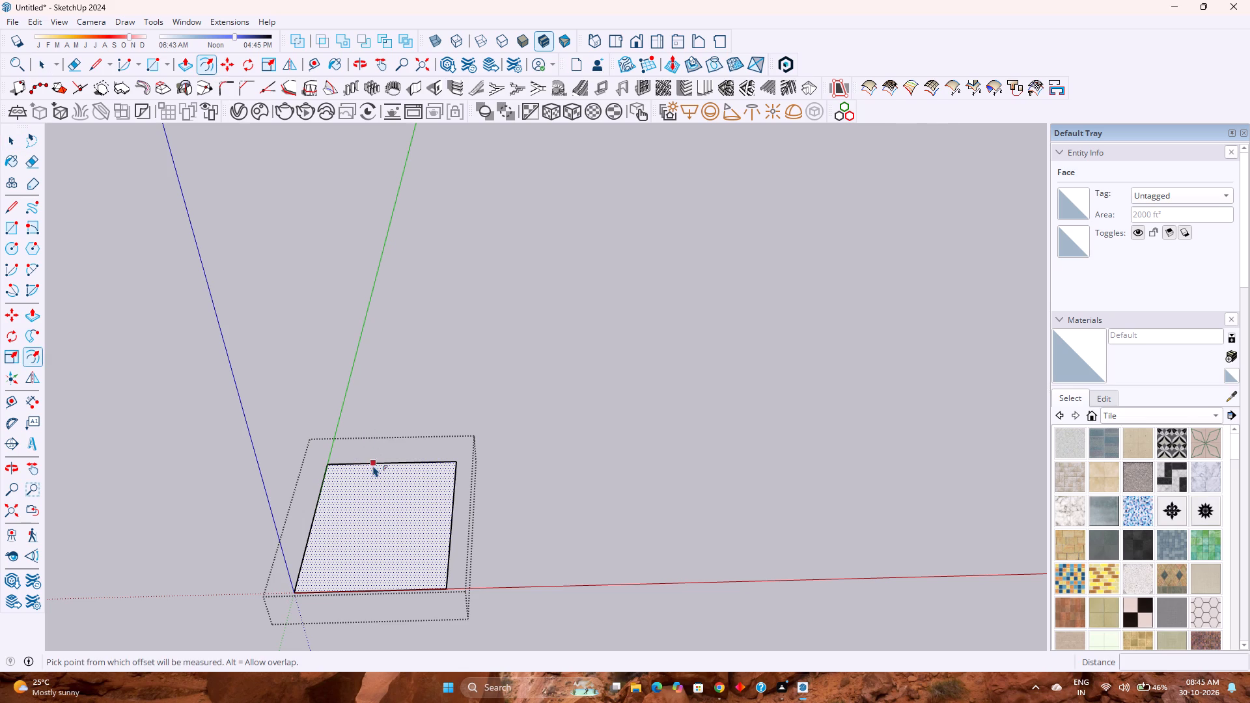
left_click(371, 463)
key("9")
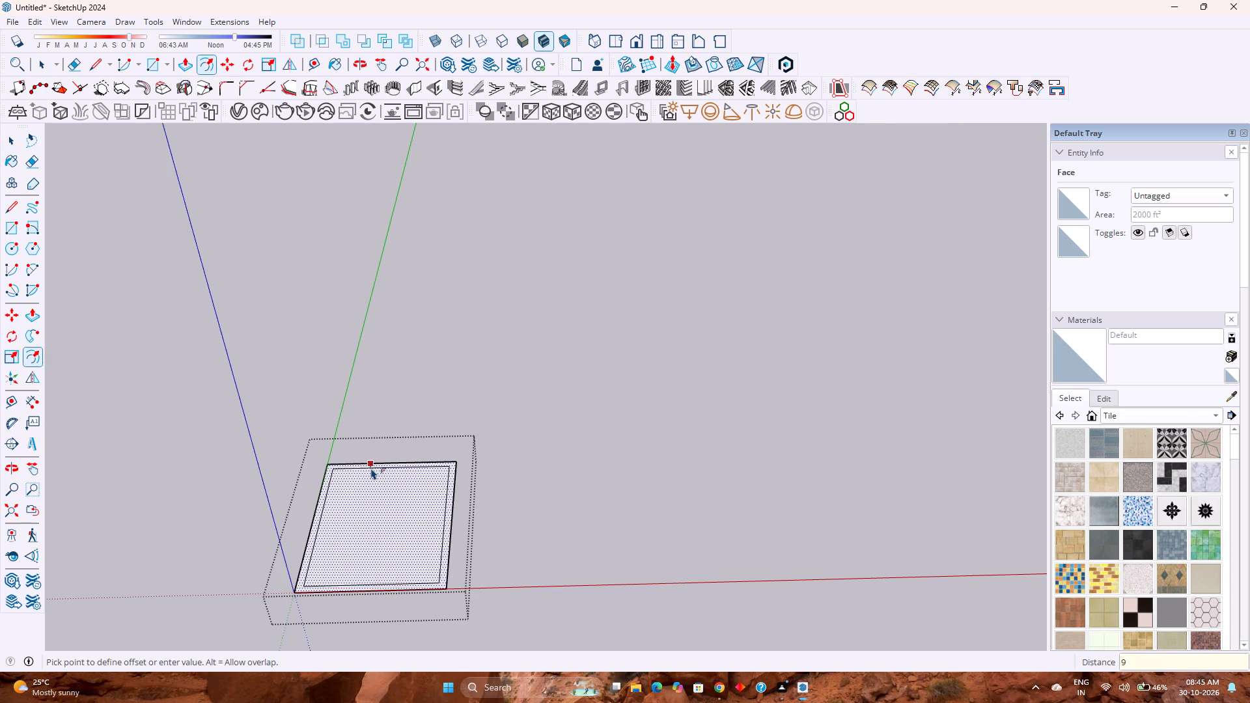
key("Return")
key("space")
Offset the rectangle's outer boundary 4' inward to outline a smaller rectangle inside the band.
scroll(372, 485, "up", 5)
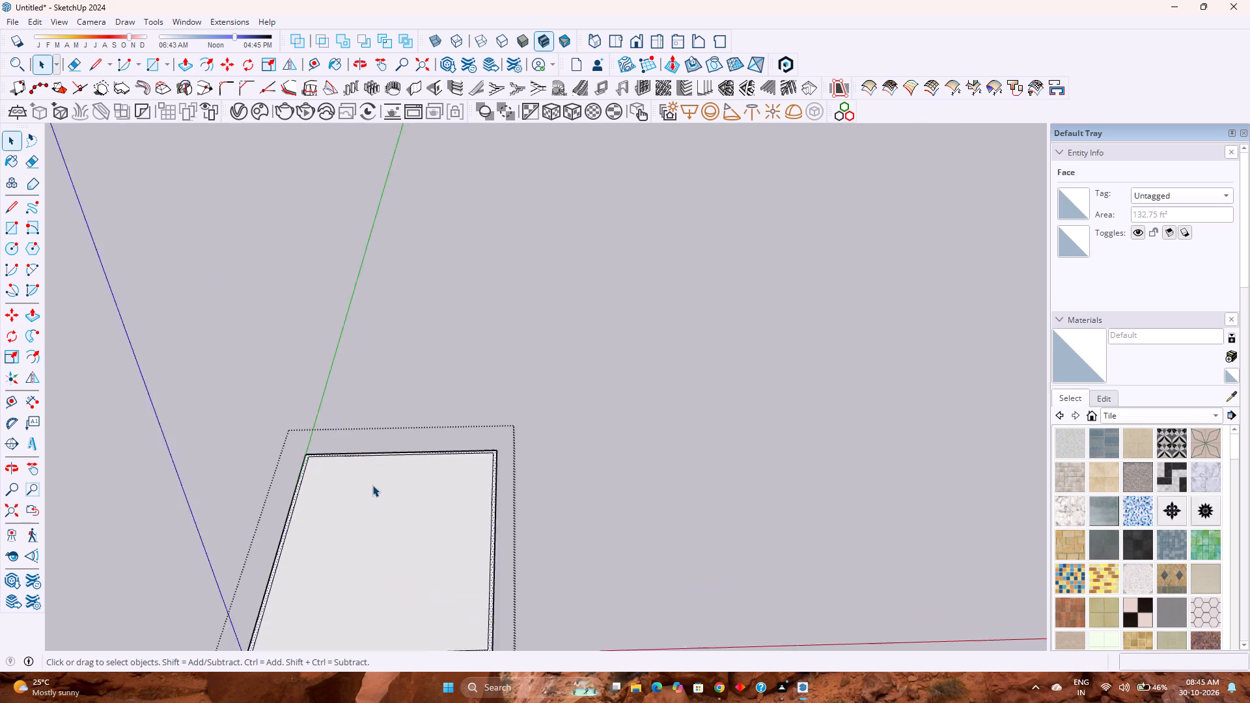
scroll(372, 485, "up", 2)
middle_click_drag(370, 486, 443, 359, "shift")
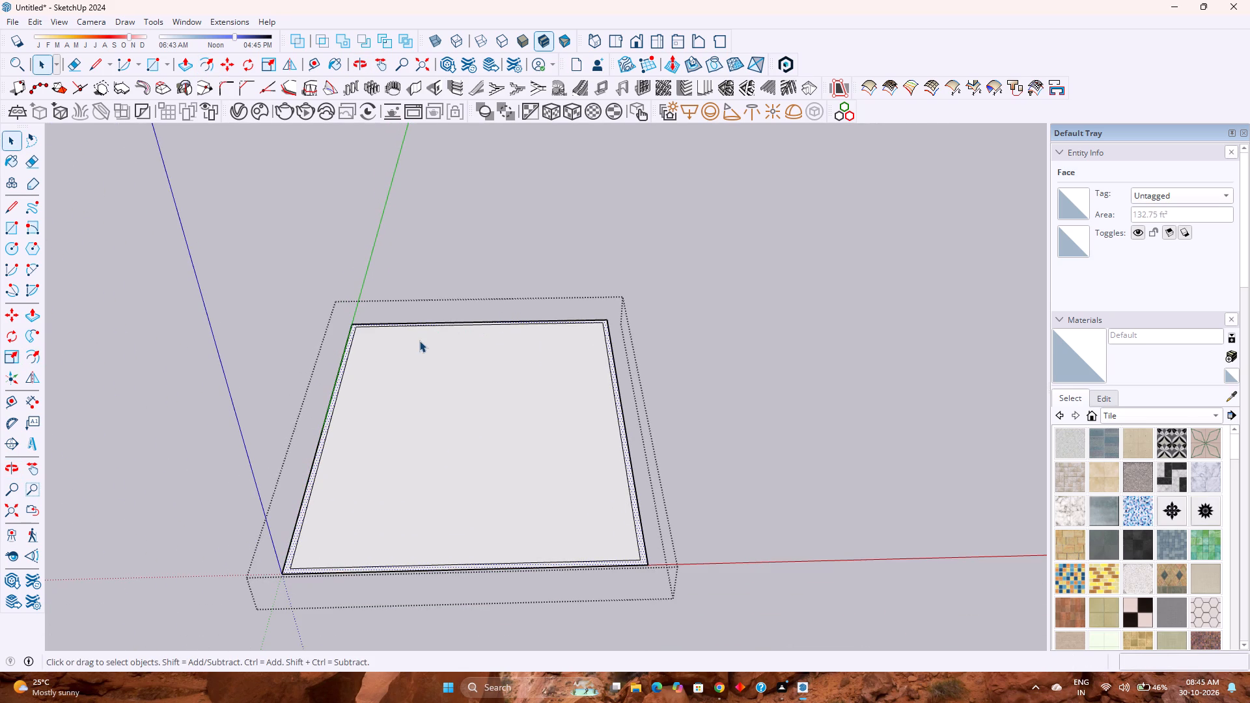
left_click(204, 66)
left_click(342, 353)
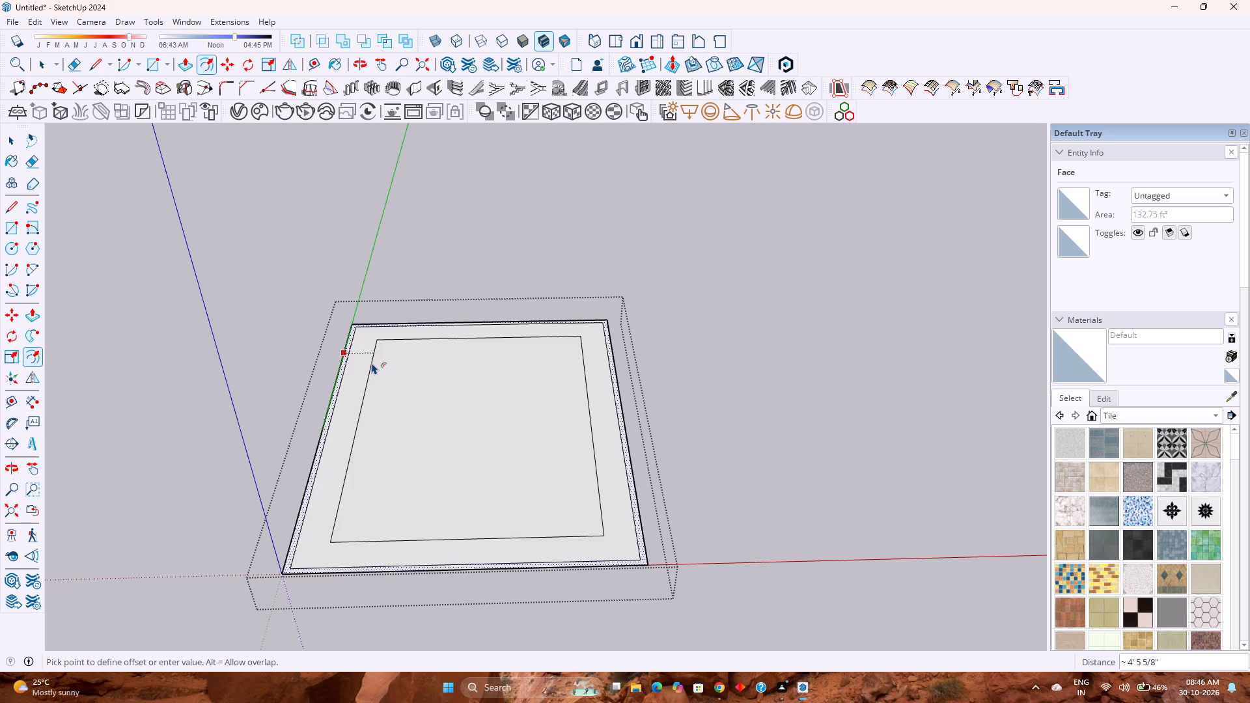
type("4'")
key("Return")
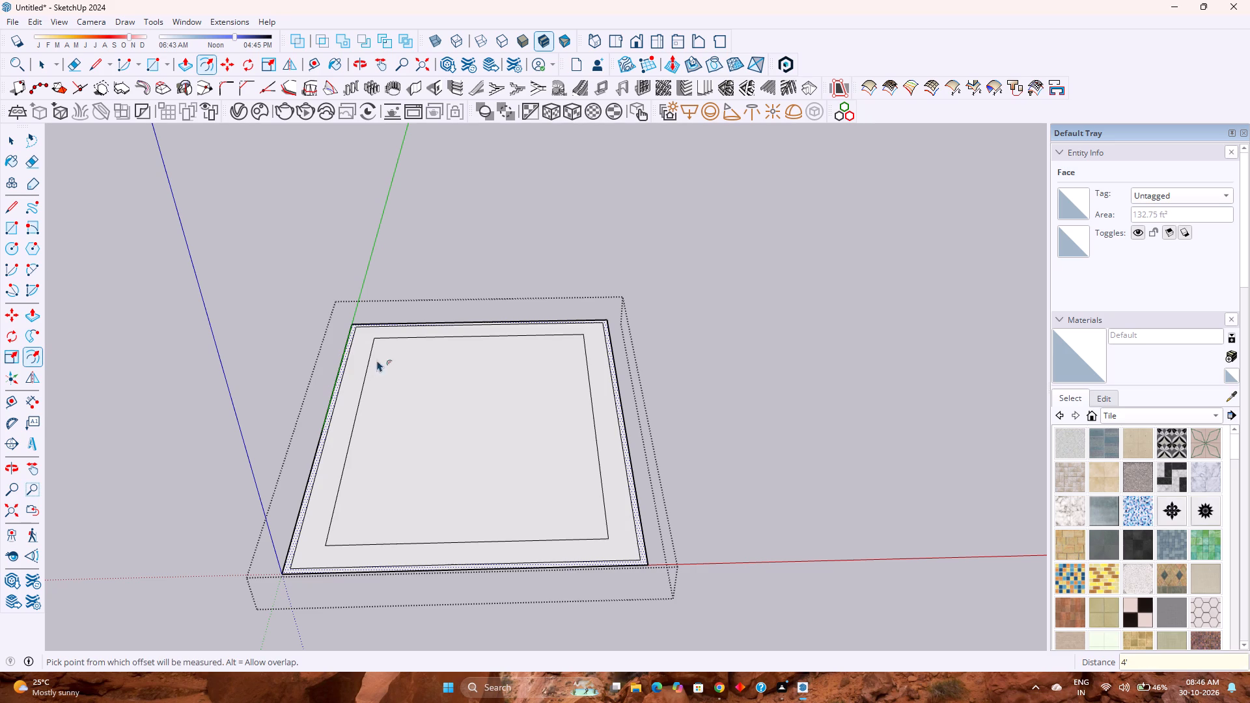
key("Escape")
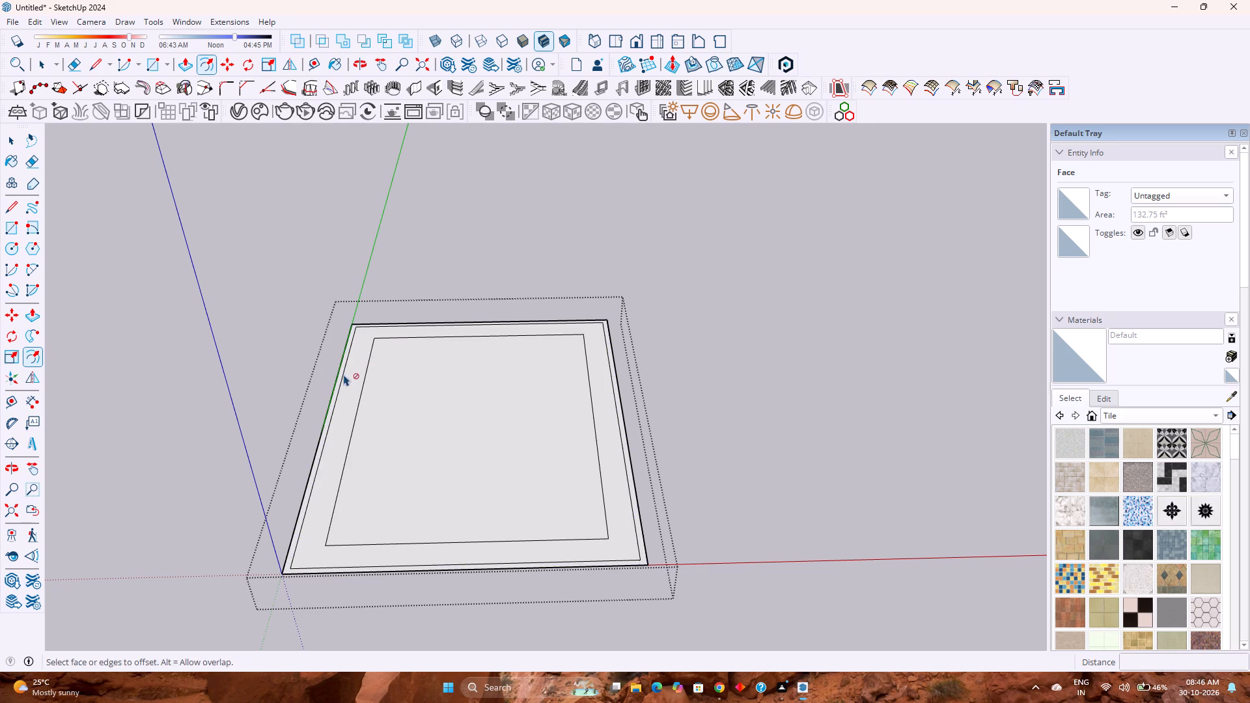
Offset the inner rectangle 9" inward to form a second, inner band, and close the group.
left_click(372, 392)
key("9")
key("Return")
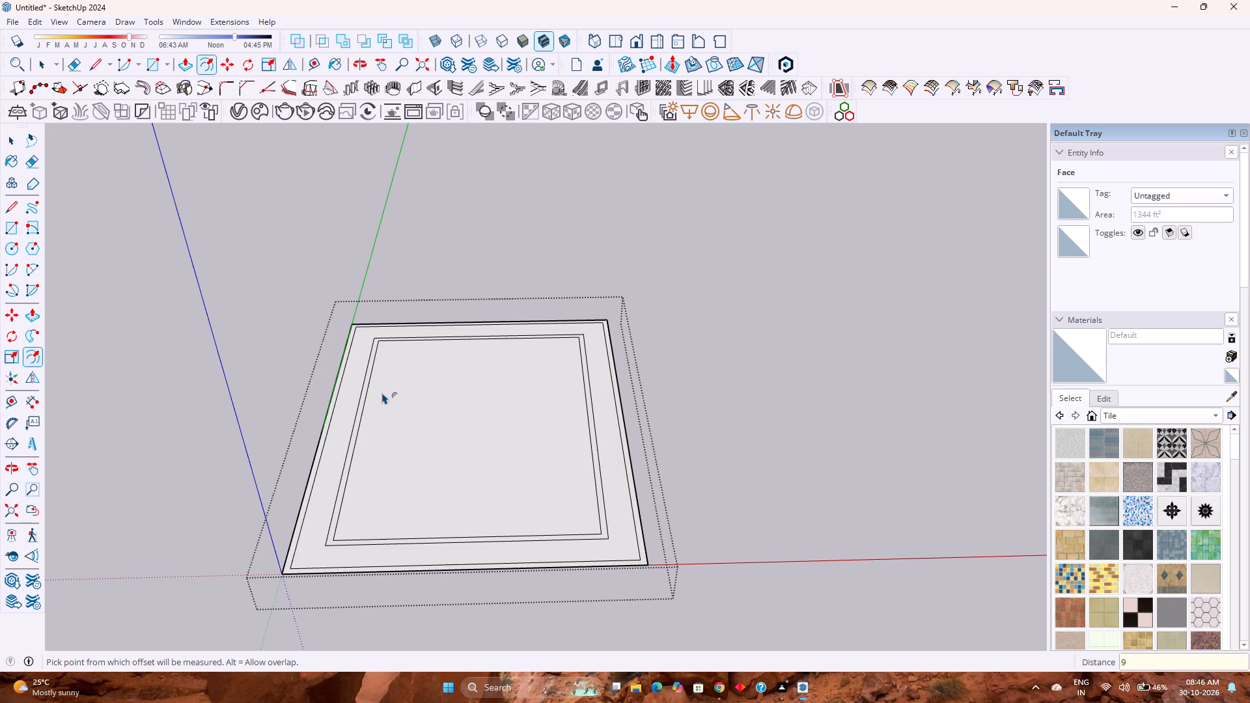
key("space")
key("Escape")
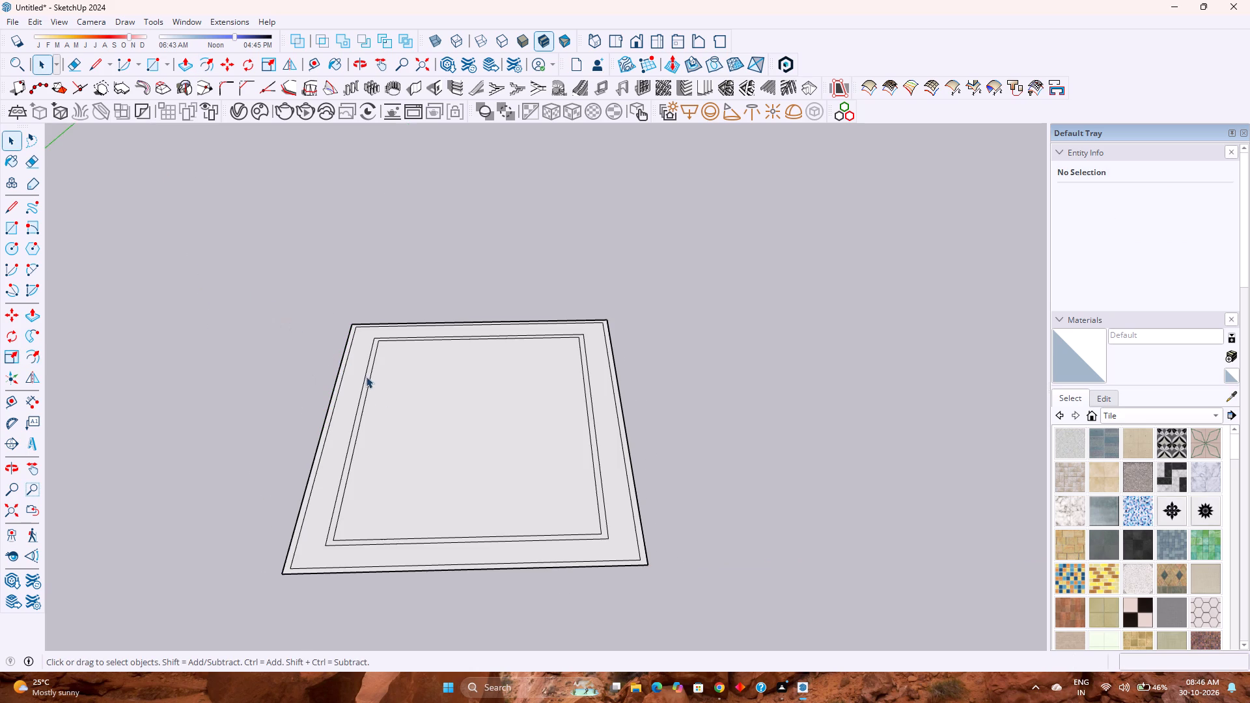
Inside the rectangle's group, make a nested group from the outer band's face and its bounding edges.
middle_click_drag(643, 518, 371, 502)
scroll(339, 500, "up", 5)
middle_click_drag(340, 500, 426, 543)
scroll(469, 527, "down", 1)
scroll(469, 527, "up", 4)
triple_click(393, 530)
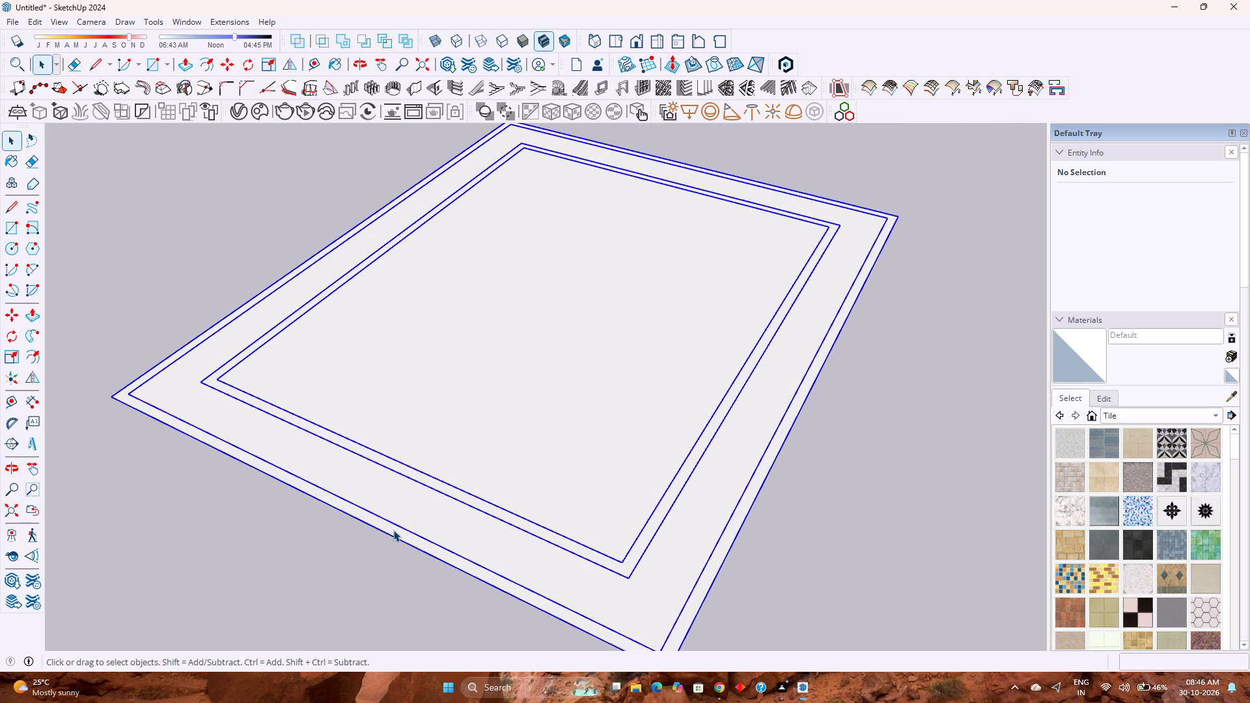
double_click(387, 532)
double_click(391, 531)
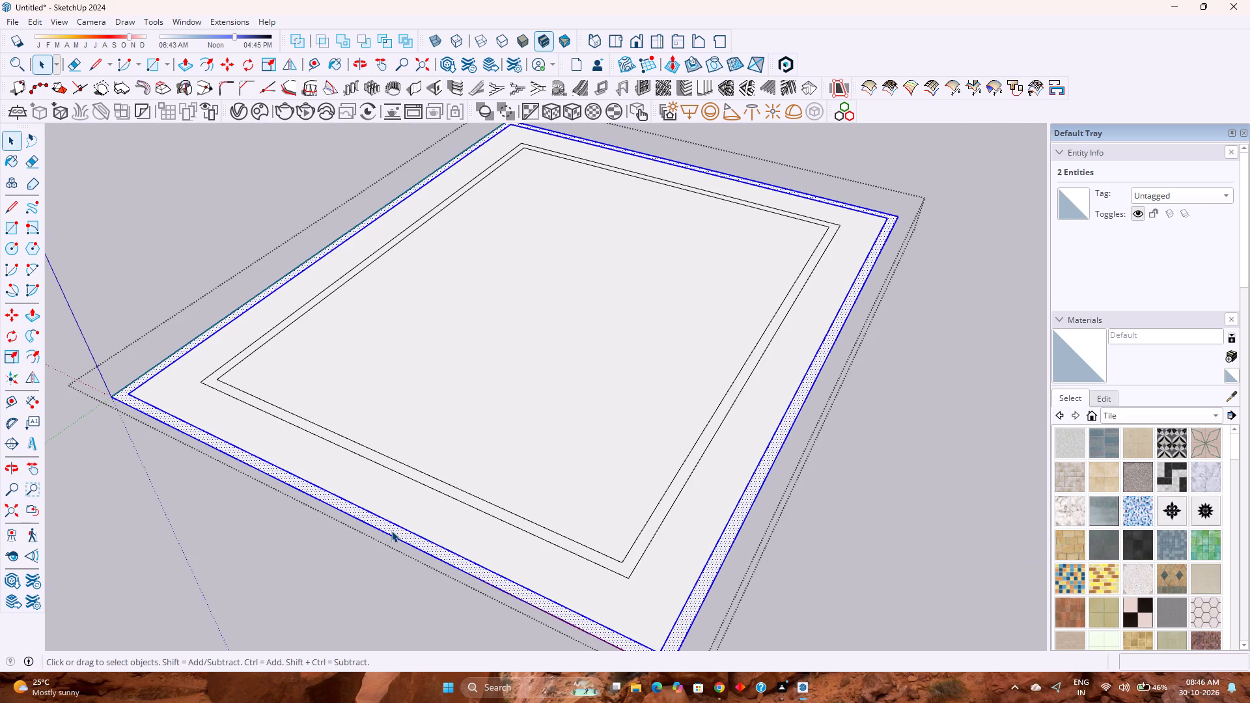
right_click(389, 529)
left_click(457, 277)
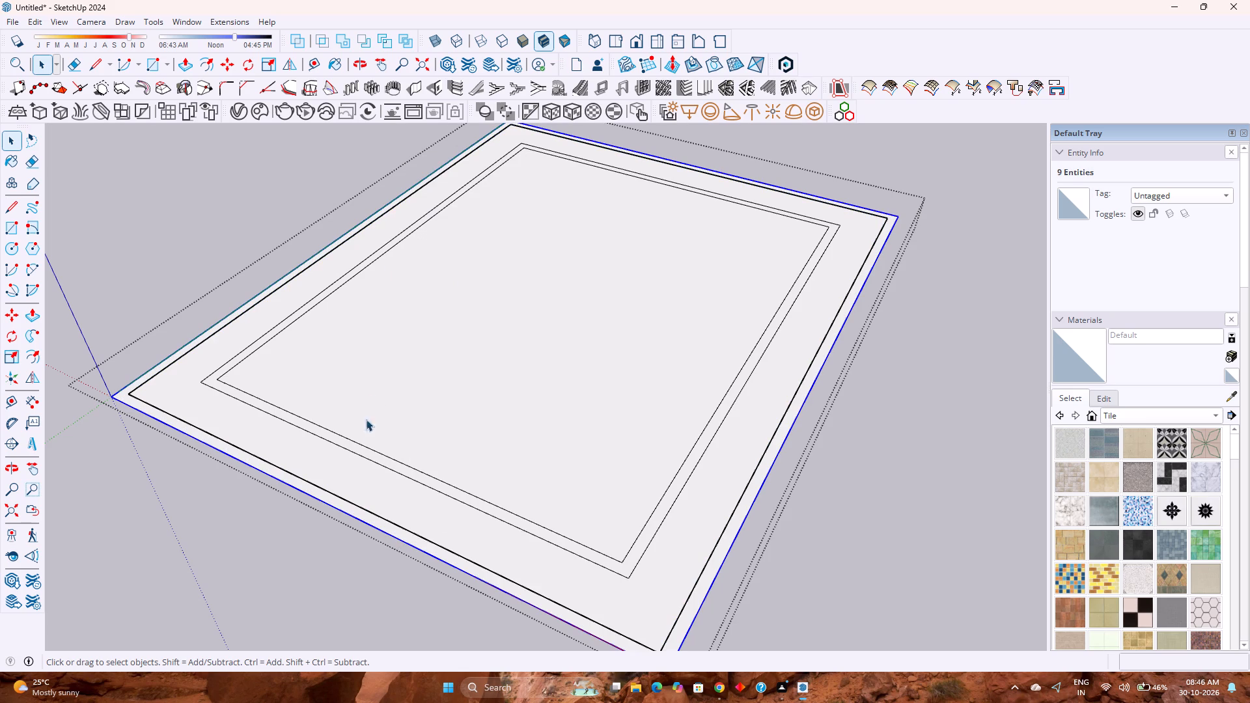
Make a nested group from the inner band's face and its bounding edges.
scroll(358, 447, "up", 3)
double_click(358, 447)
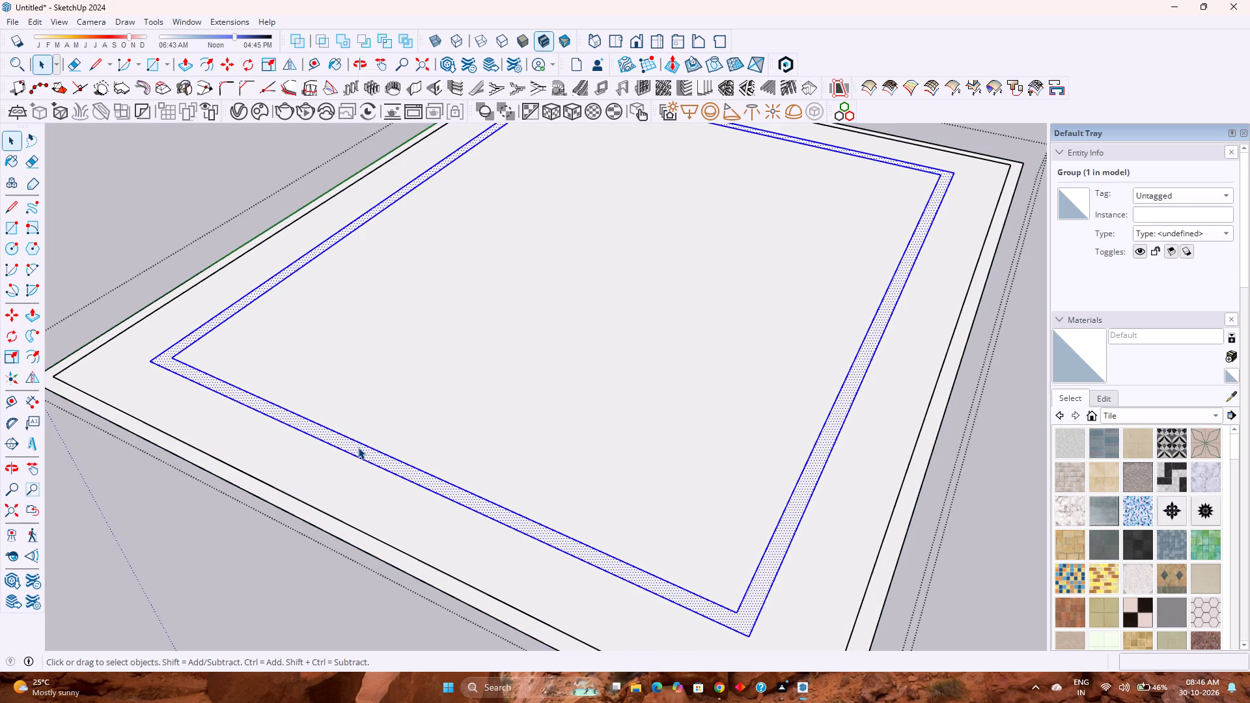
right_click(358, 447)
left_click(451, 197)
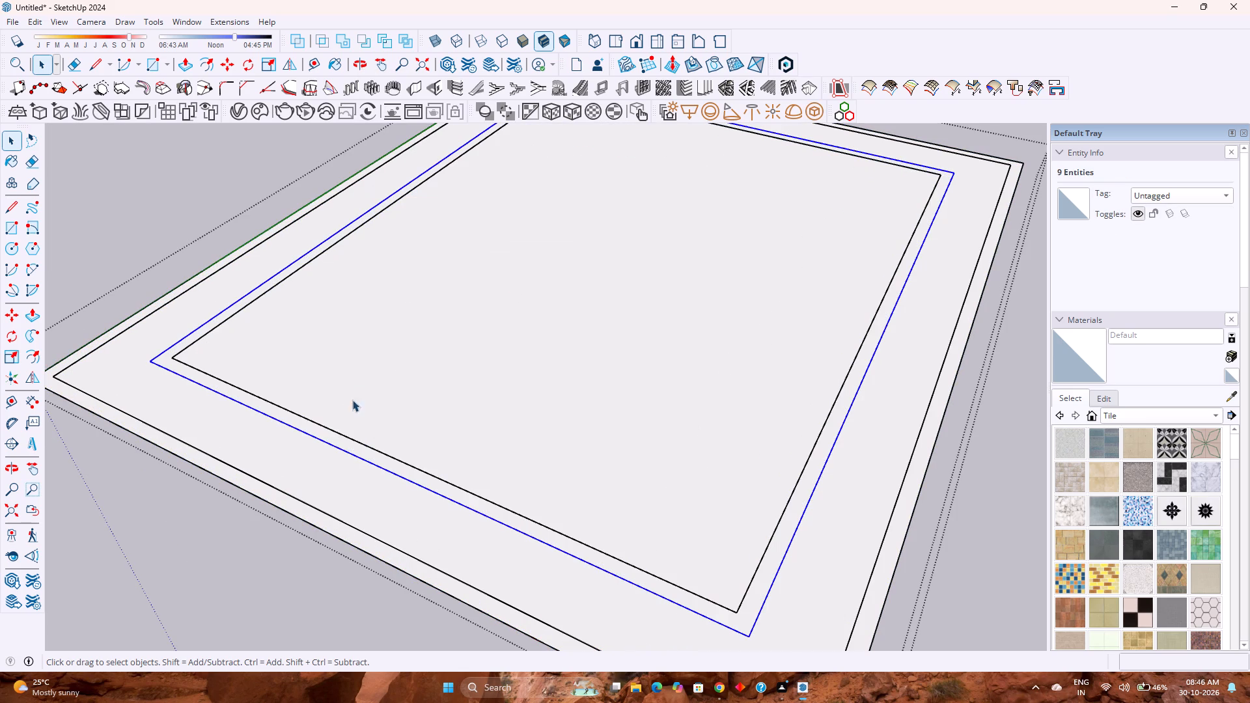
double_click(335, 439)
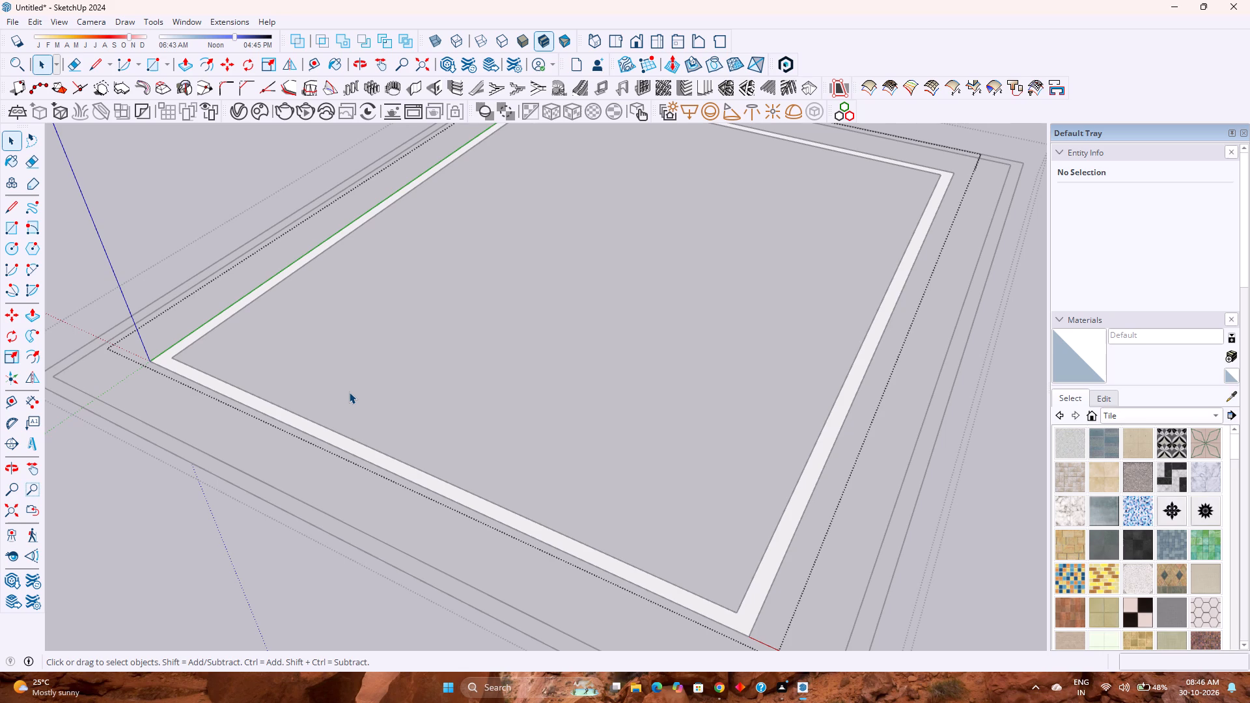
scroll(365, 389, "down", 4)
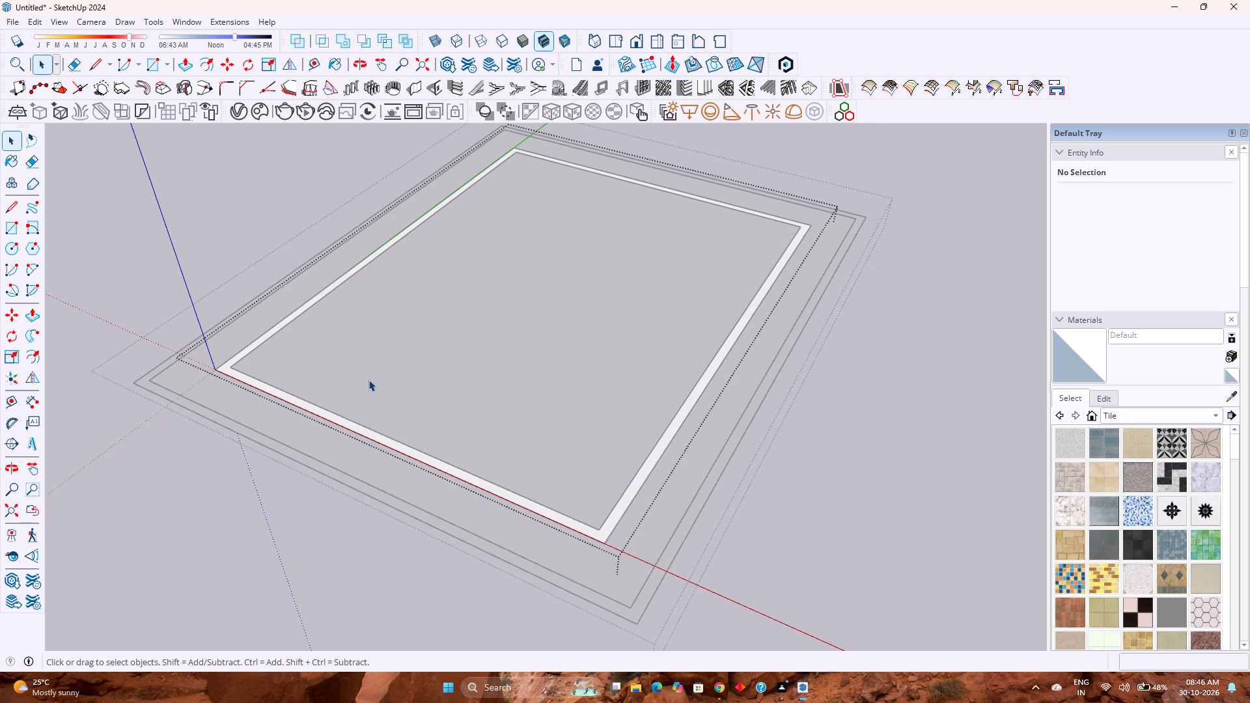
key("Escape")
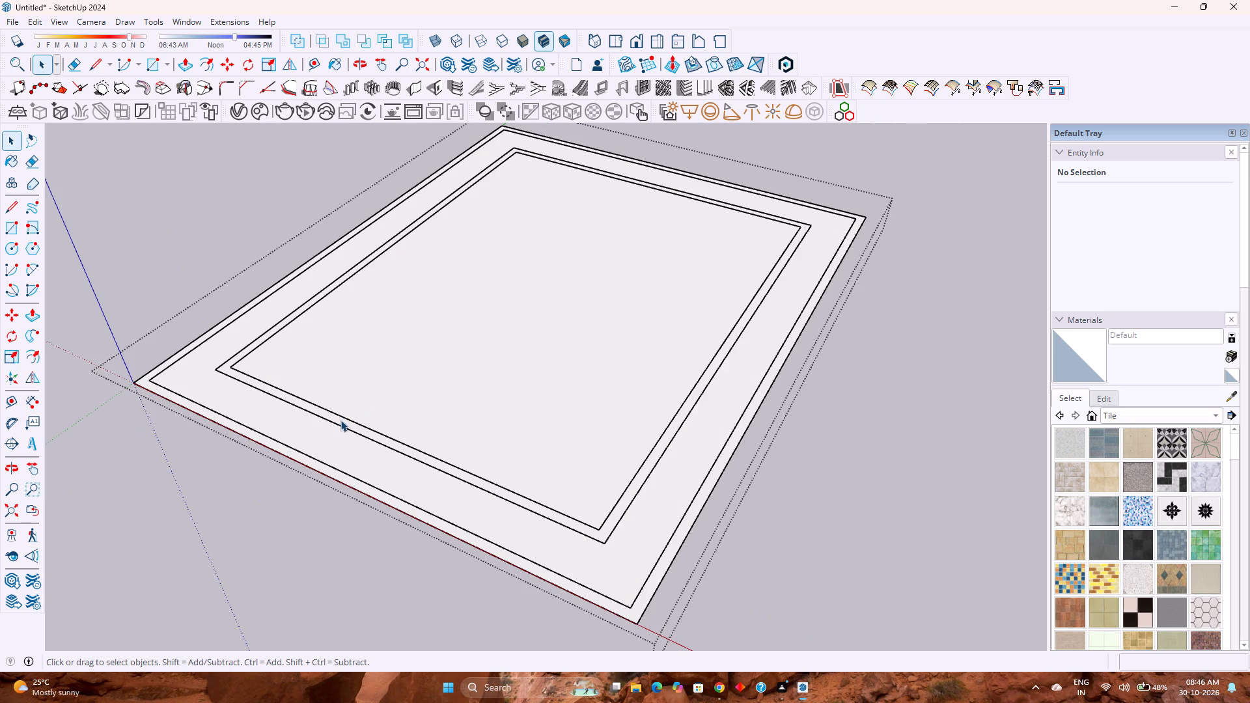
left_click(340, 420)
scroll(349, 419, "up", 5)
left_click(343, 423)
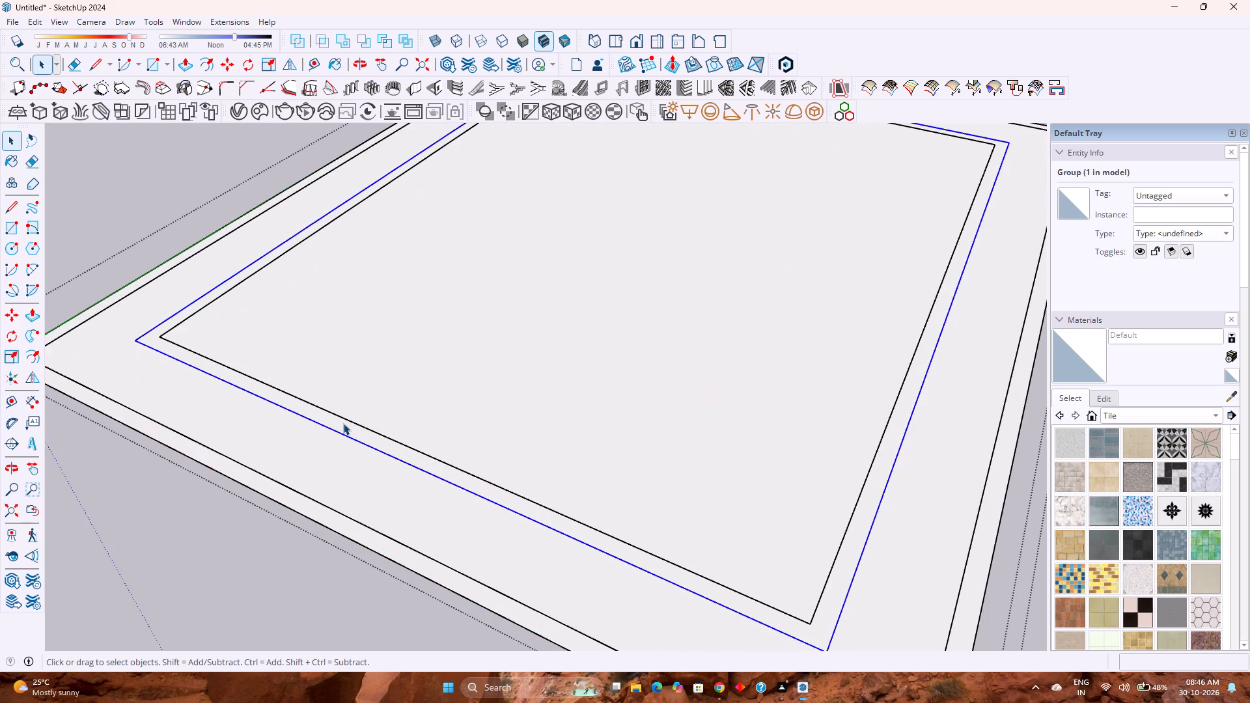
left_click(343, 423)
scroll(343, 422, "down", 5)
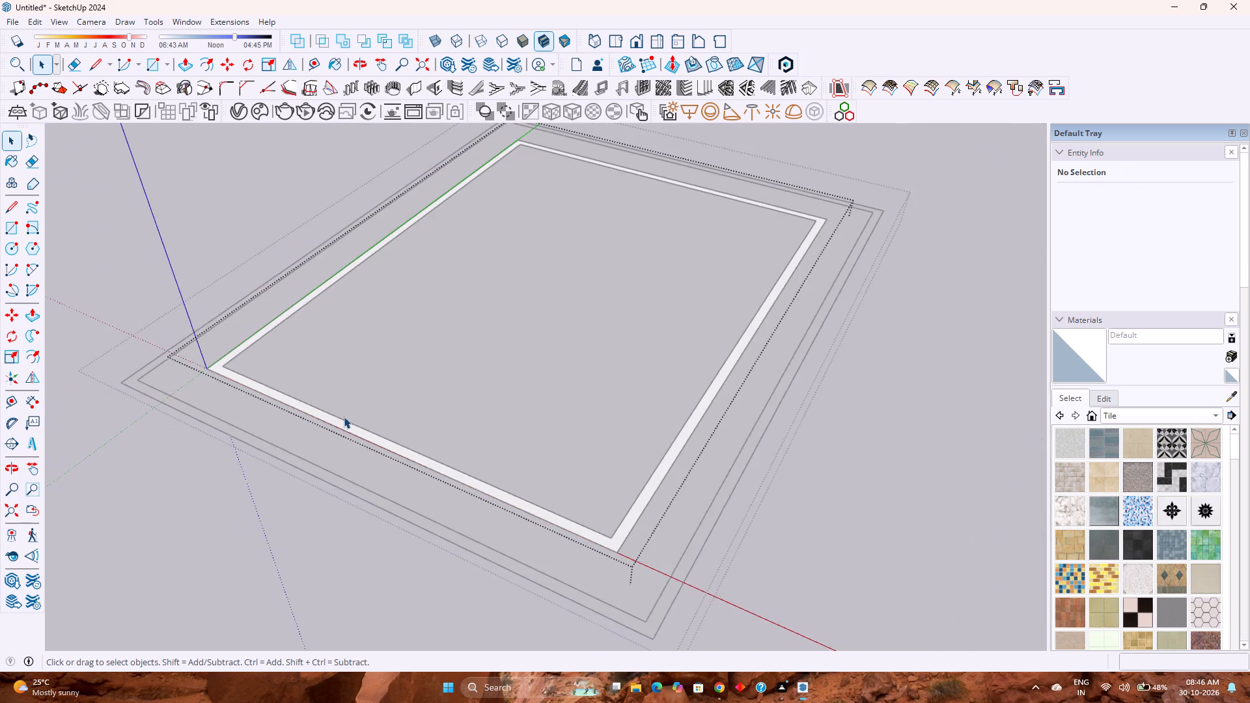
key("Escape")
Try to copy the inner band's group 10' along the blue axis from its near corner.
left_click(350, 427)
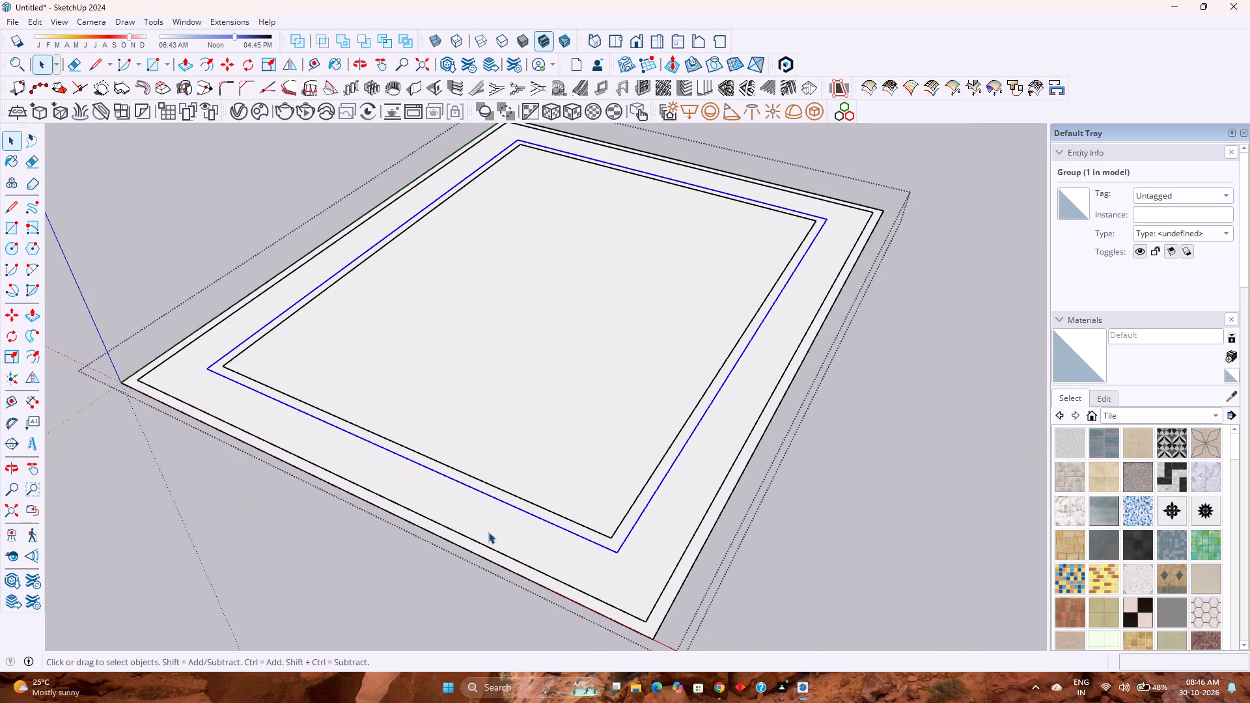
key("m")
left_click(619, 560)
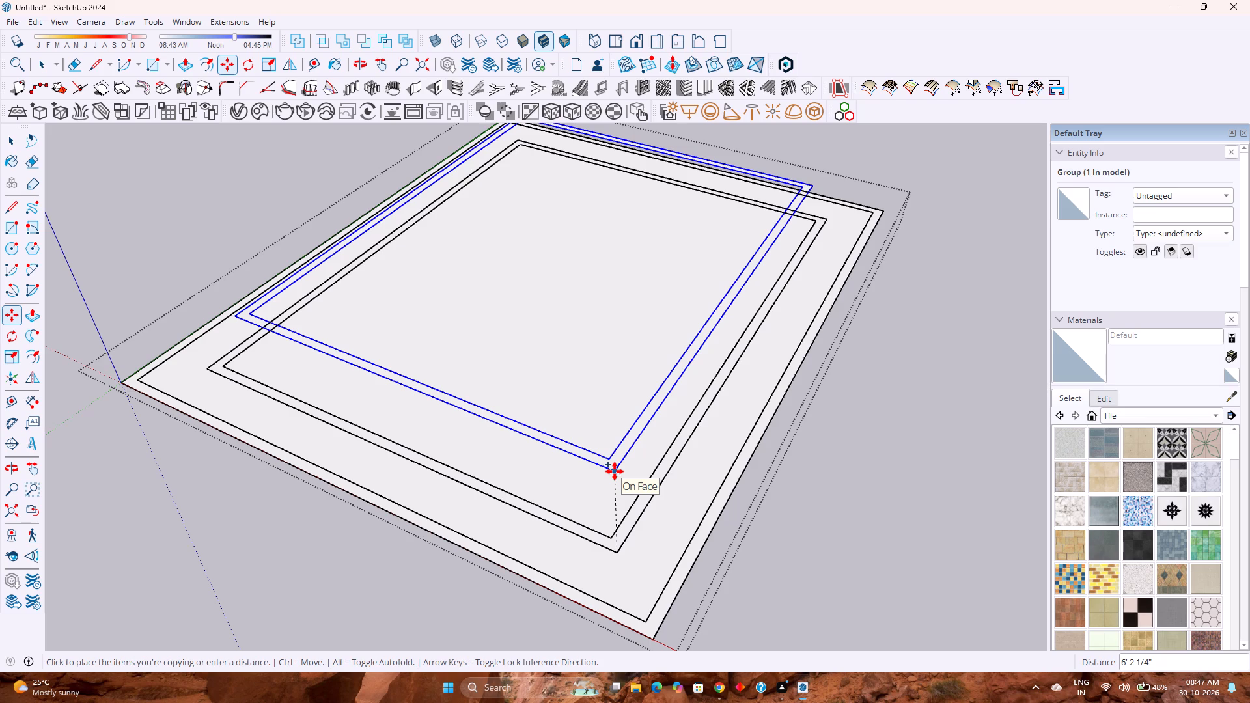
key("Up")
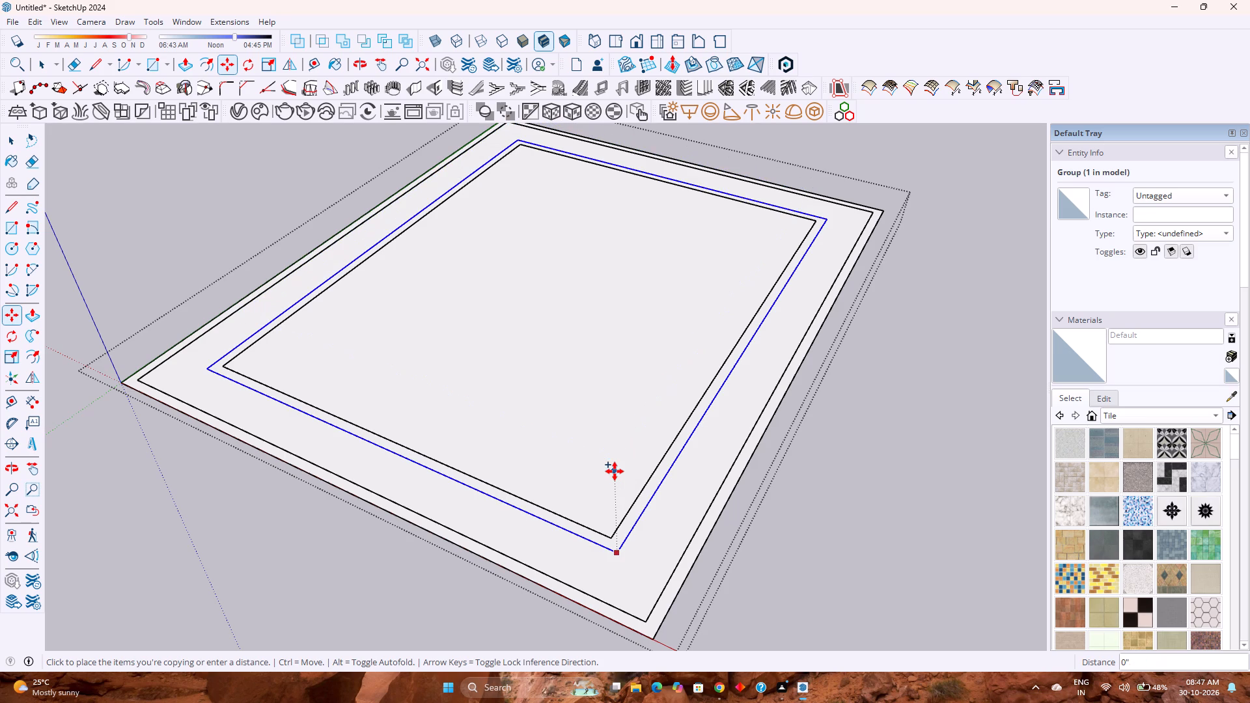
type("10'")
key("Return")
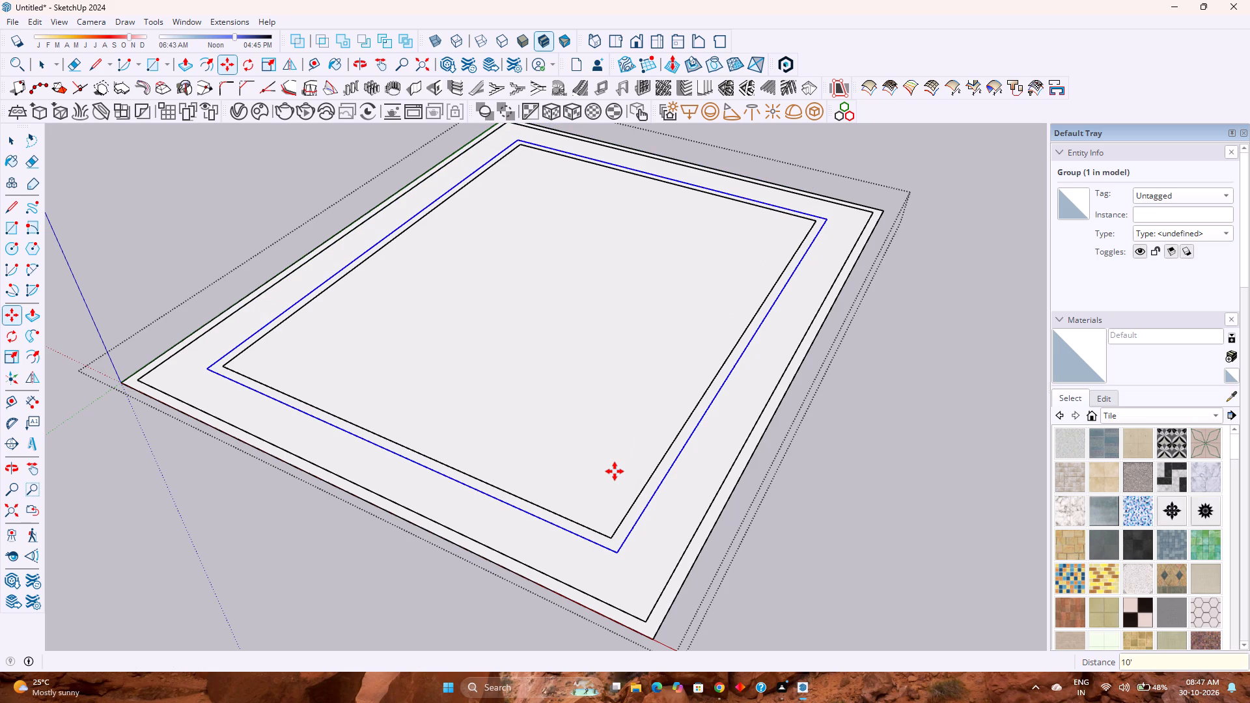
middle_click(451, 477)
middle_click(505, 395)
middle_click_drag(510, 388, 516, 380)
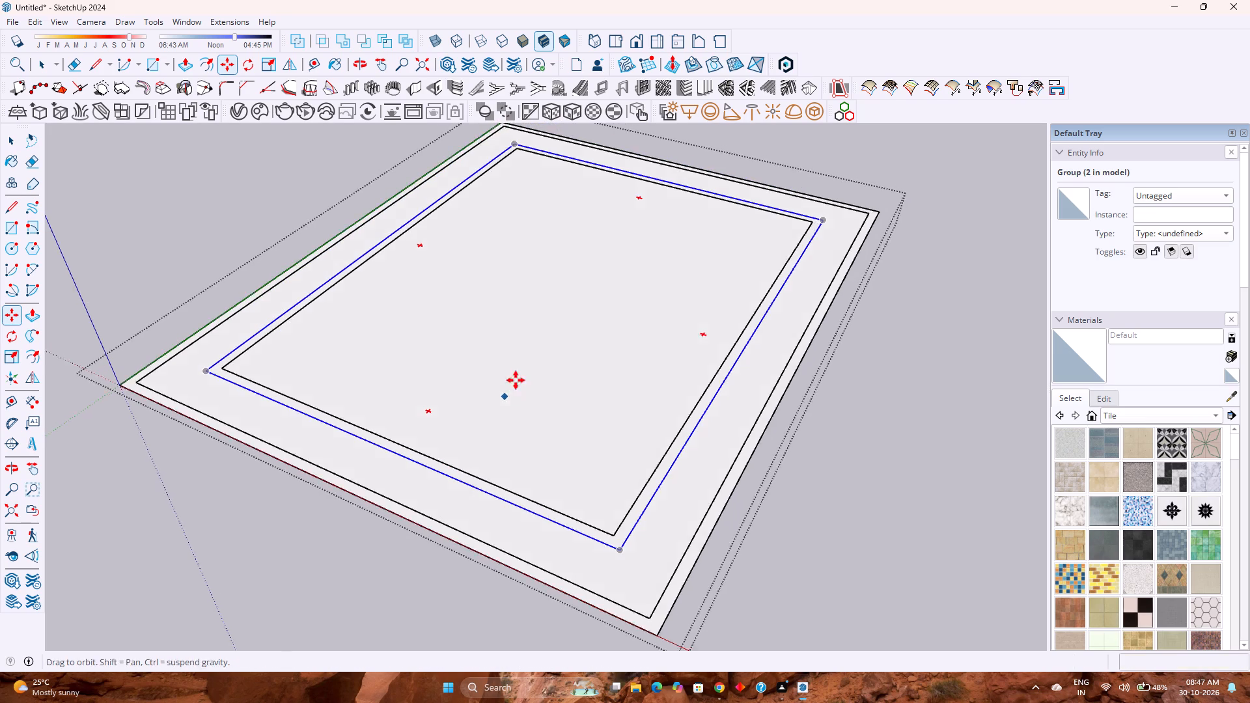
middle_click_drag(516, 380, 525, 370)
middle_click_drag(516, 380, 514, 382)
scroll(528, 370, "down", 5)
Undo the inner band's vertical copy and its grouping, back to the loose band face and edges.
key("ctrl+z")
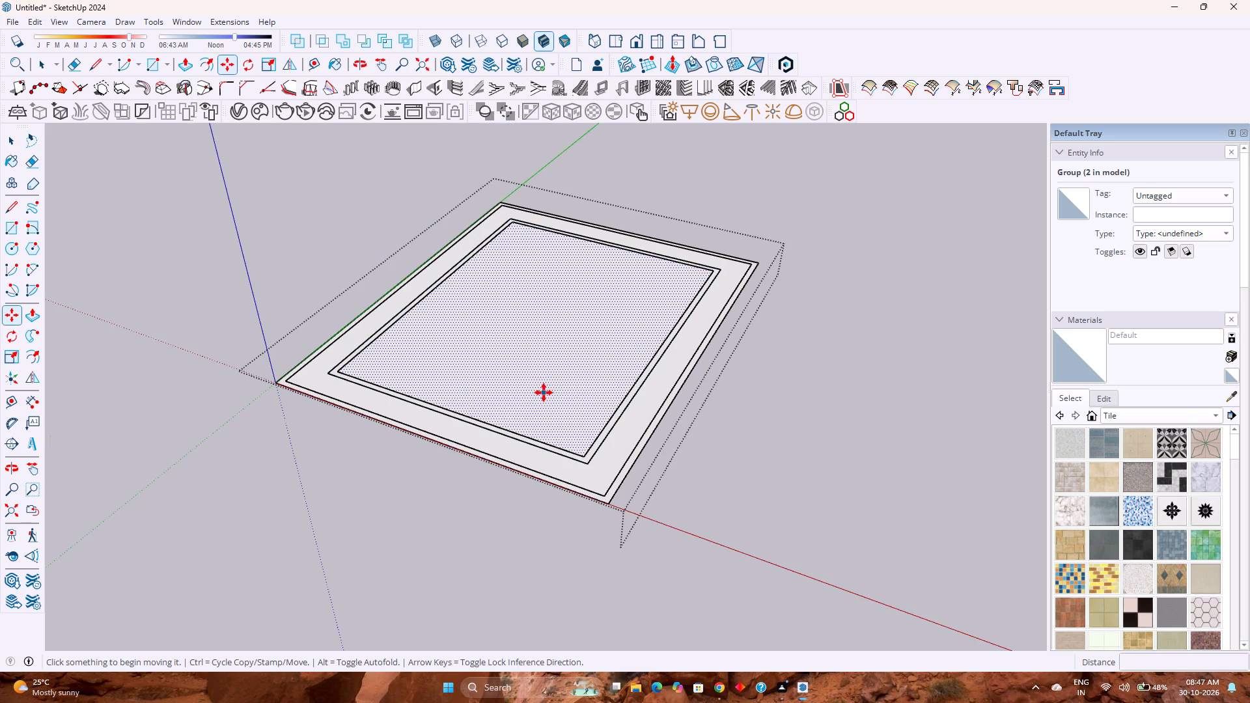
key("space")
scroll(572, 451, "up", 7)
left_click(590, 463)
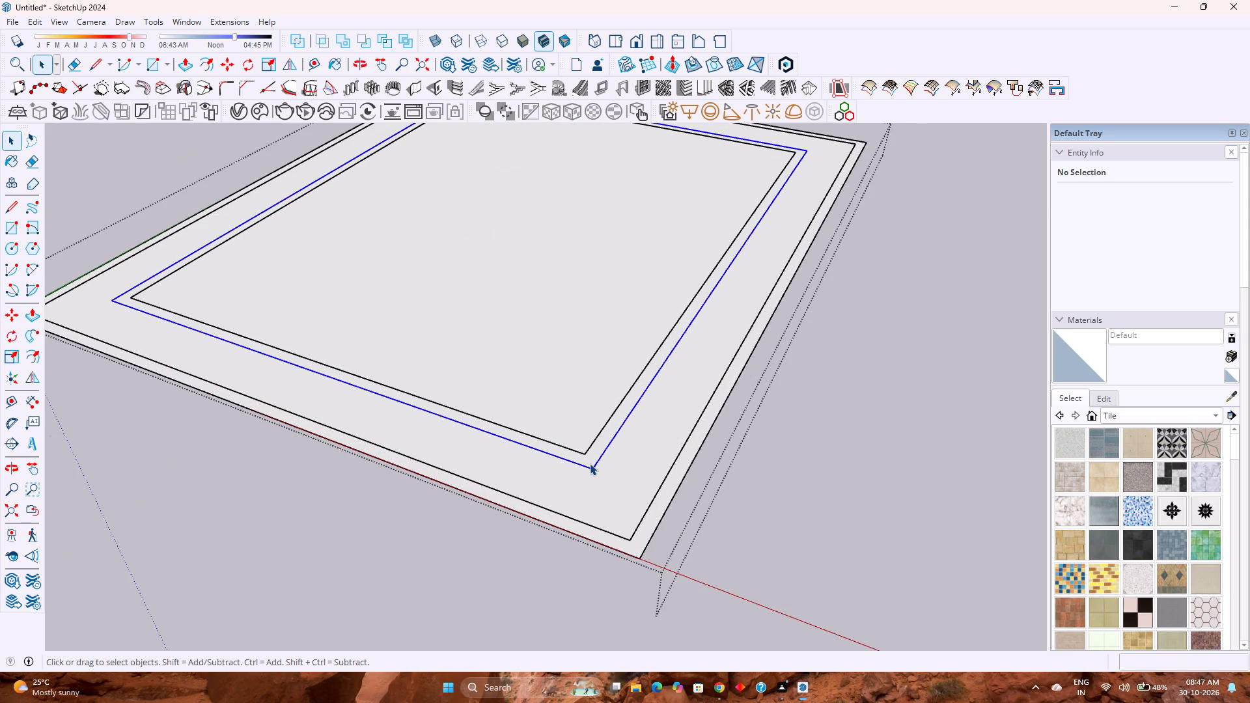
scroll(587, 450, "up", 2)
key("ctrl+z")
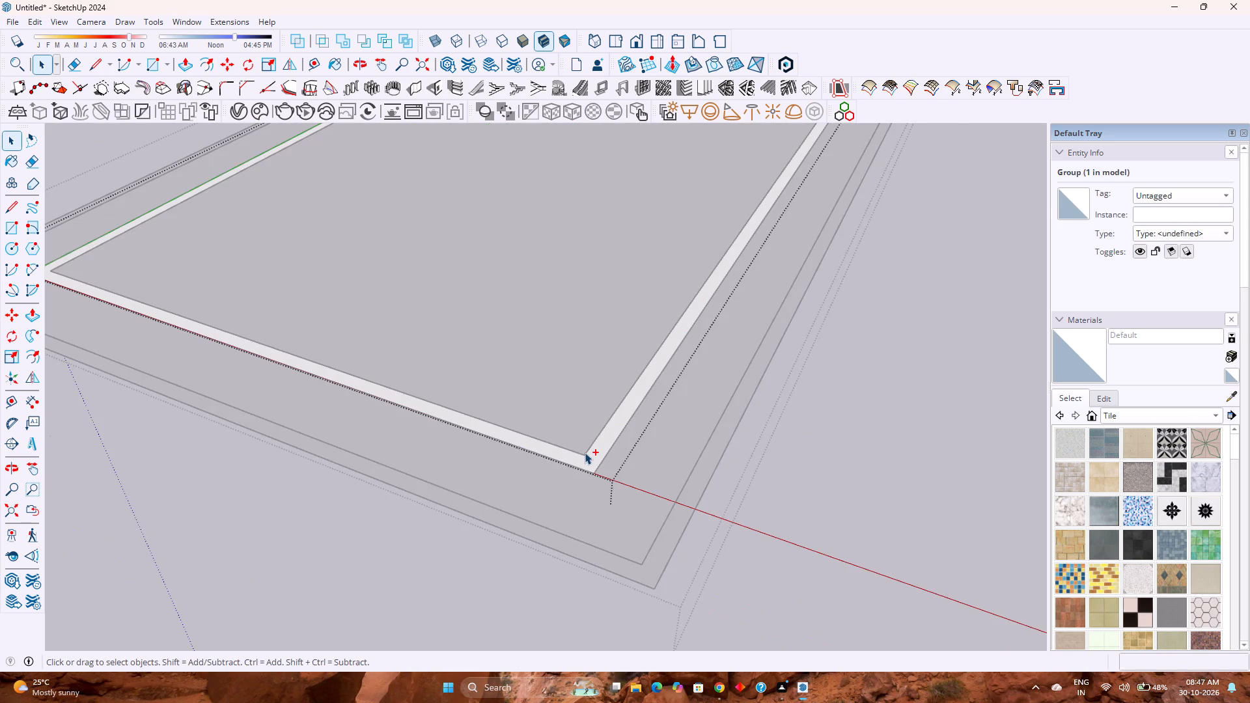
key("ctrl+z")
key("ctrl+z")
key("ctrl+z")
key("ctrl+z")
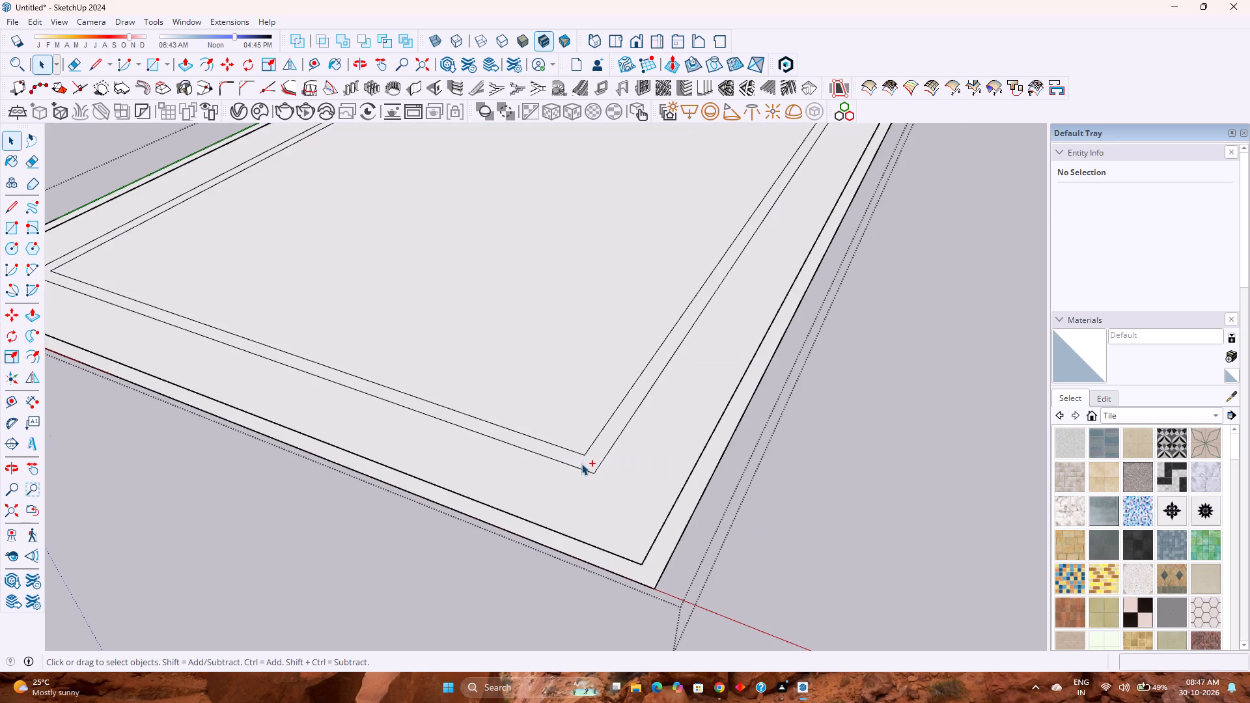
Make a nested group from the inner band's face and its bounding edges.
triple_click(590, 461)
left_click(590, 460)
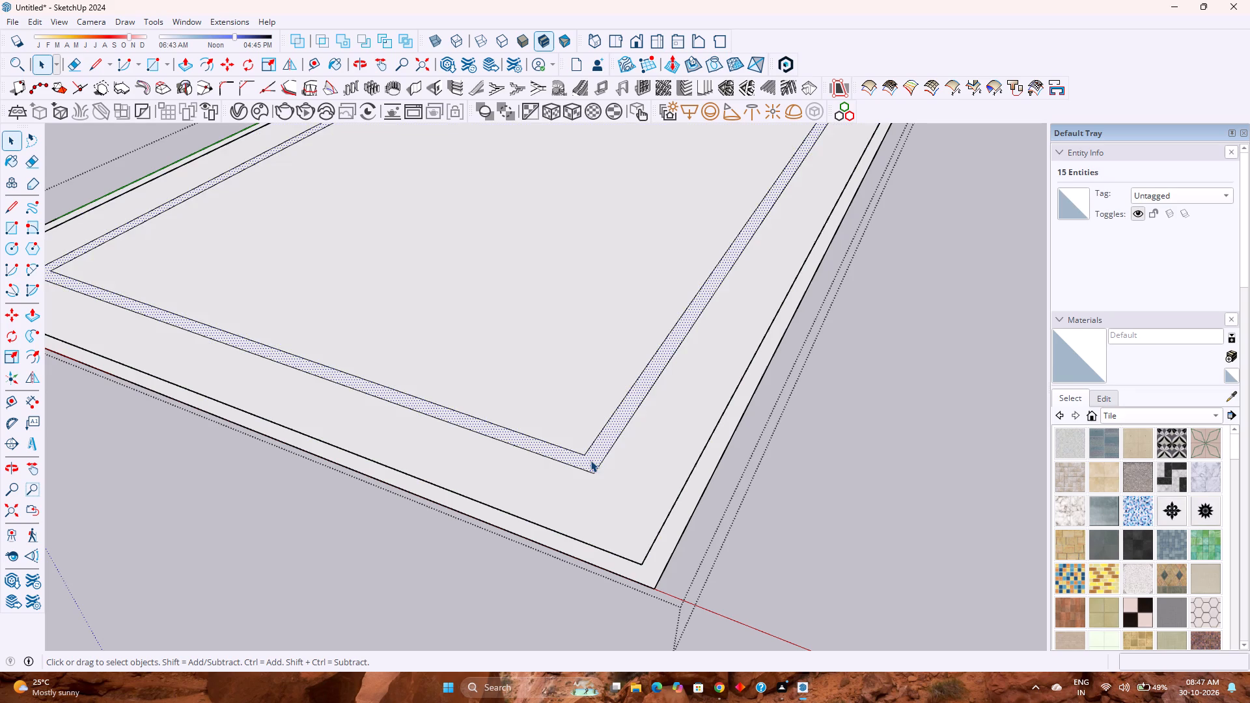
double_click(590, 460)
triple_click(590, 460)
double_click(590, 460)
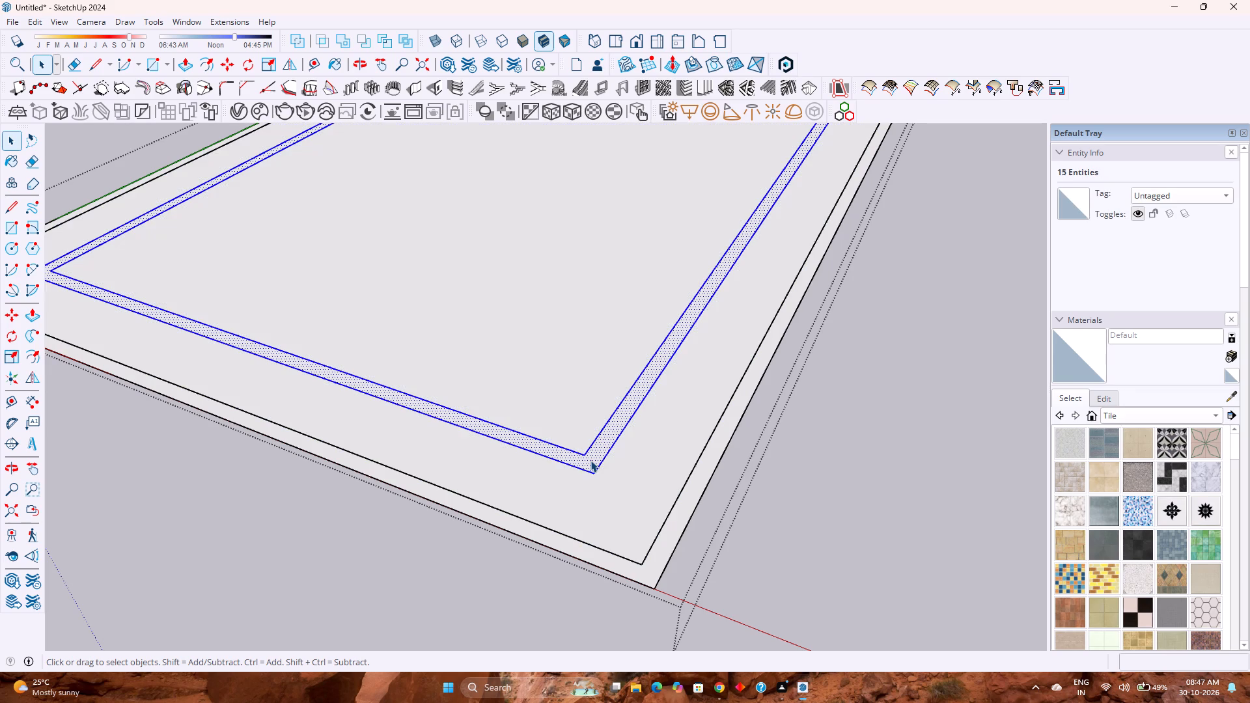
right_click(590, 460)
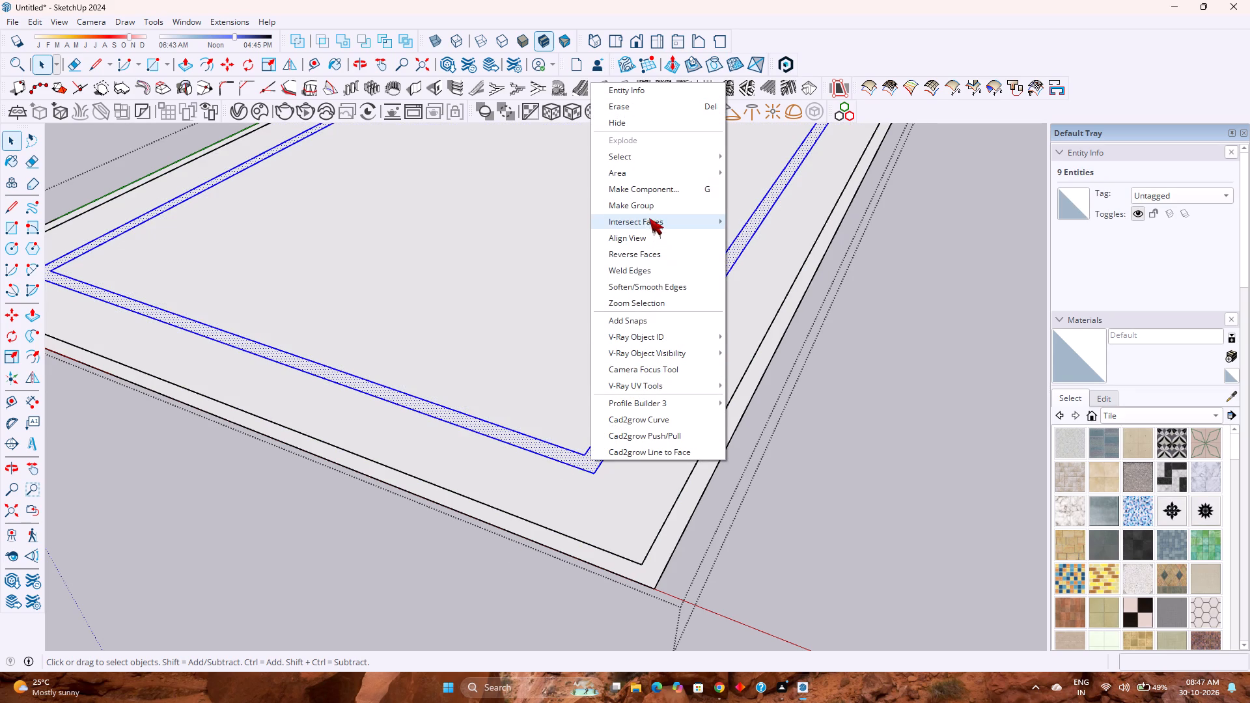
left_click(648, 211)
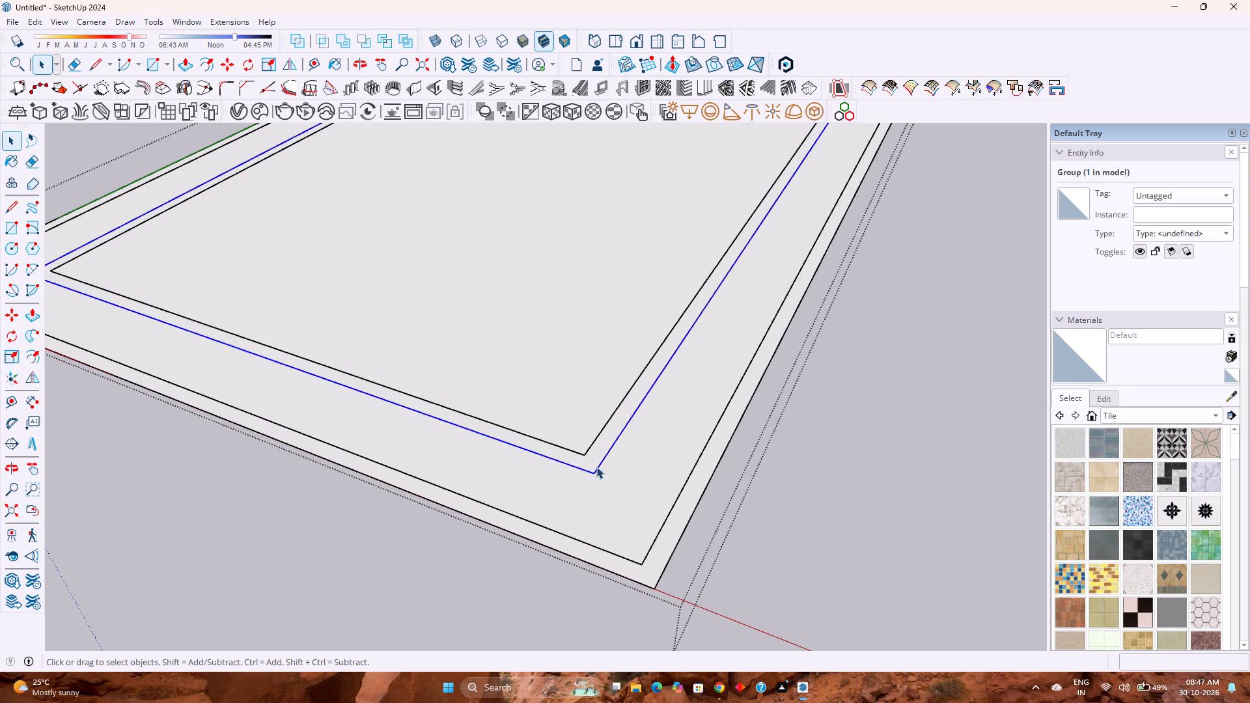
Copy the inner band's group 10' up along the blue axis from its near corner.
key("m")
left_click(591, 475)
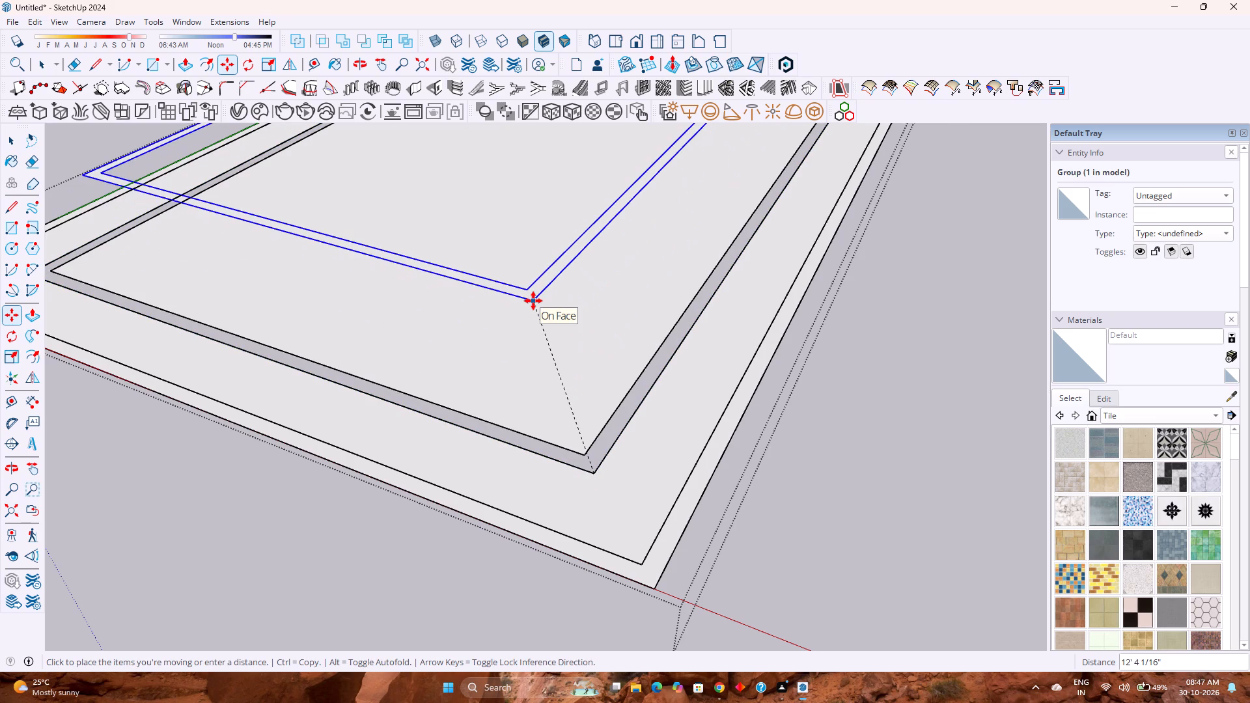
key("Up")
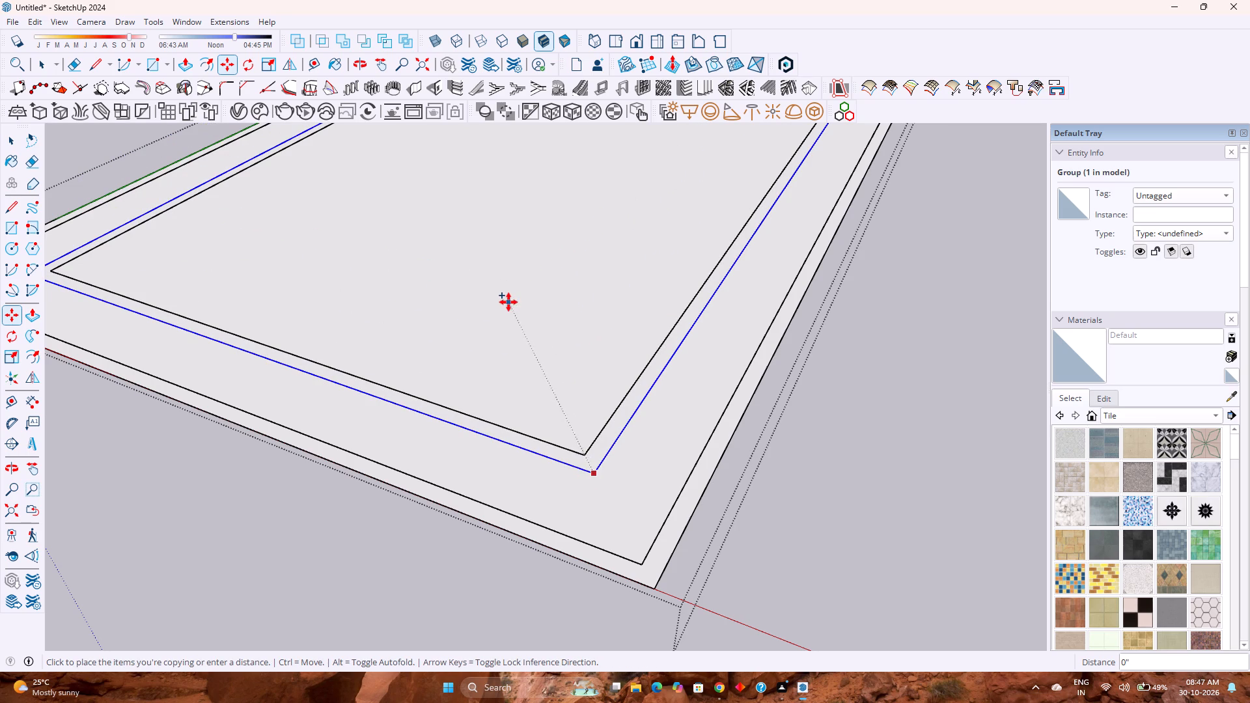
scroll(508, 302, "down", 10)
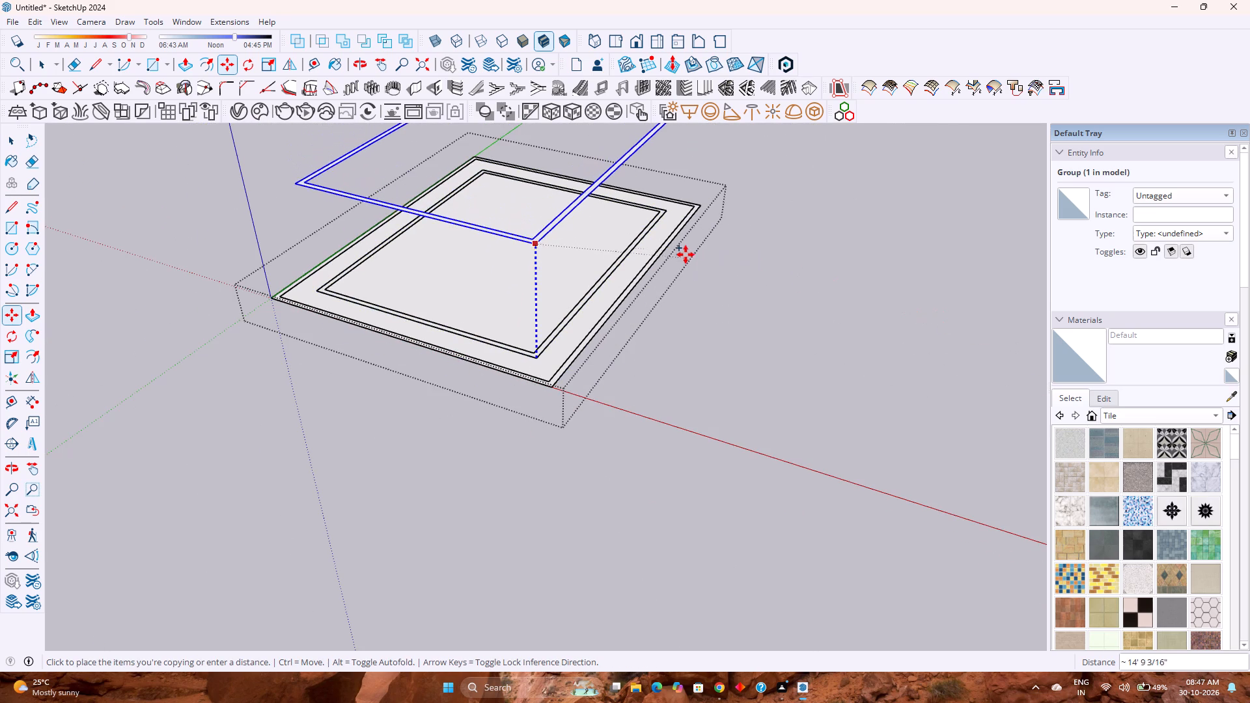
type("10'")
key("Return")
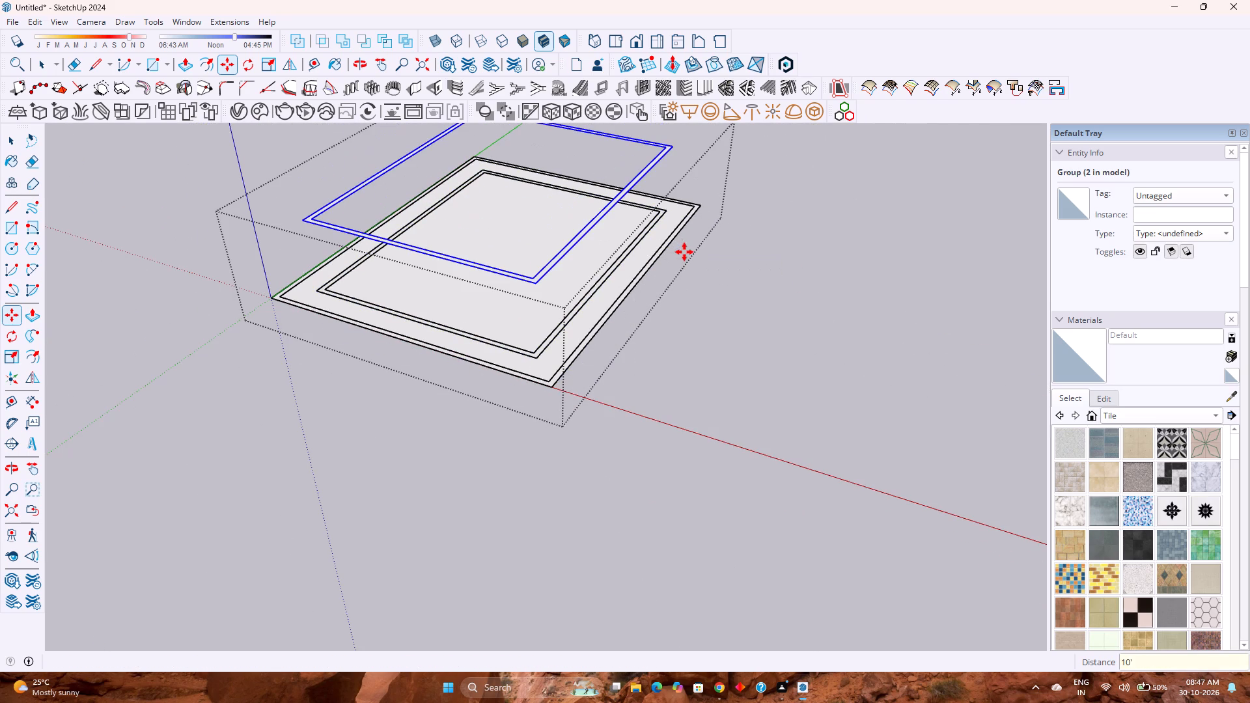
key("space")
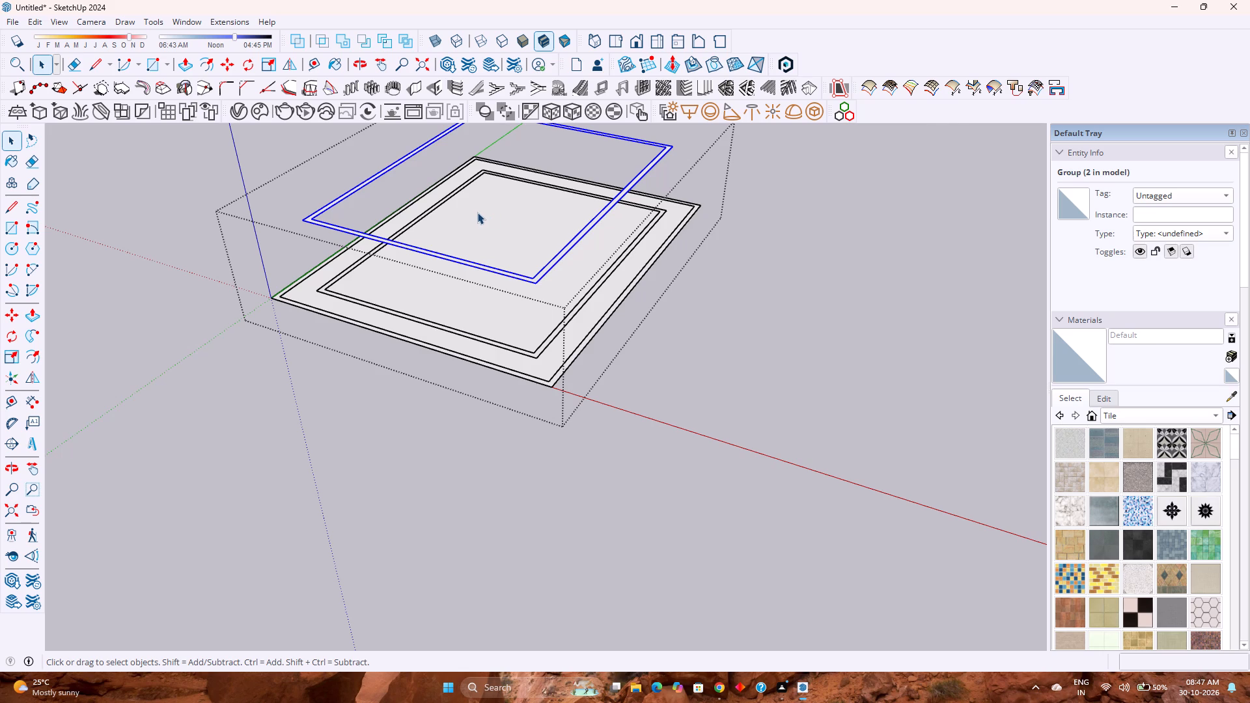
Open the raised copy of the inner band's group for editing.
middle_click_drag(429, 189, 434, 296, "shift")
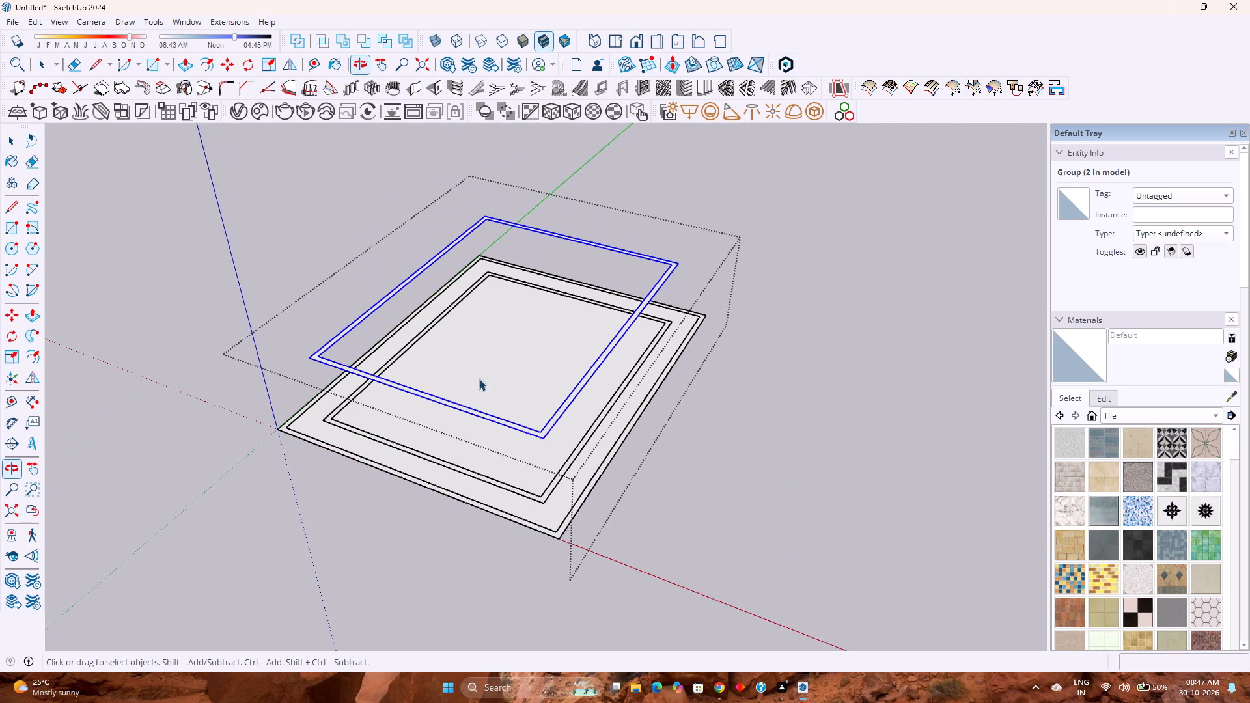
scroll(501, 418, "up", 4)
middle_click_drag(500, 414, 528, 435)
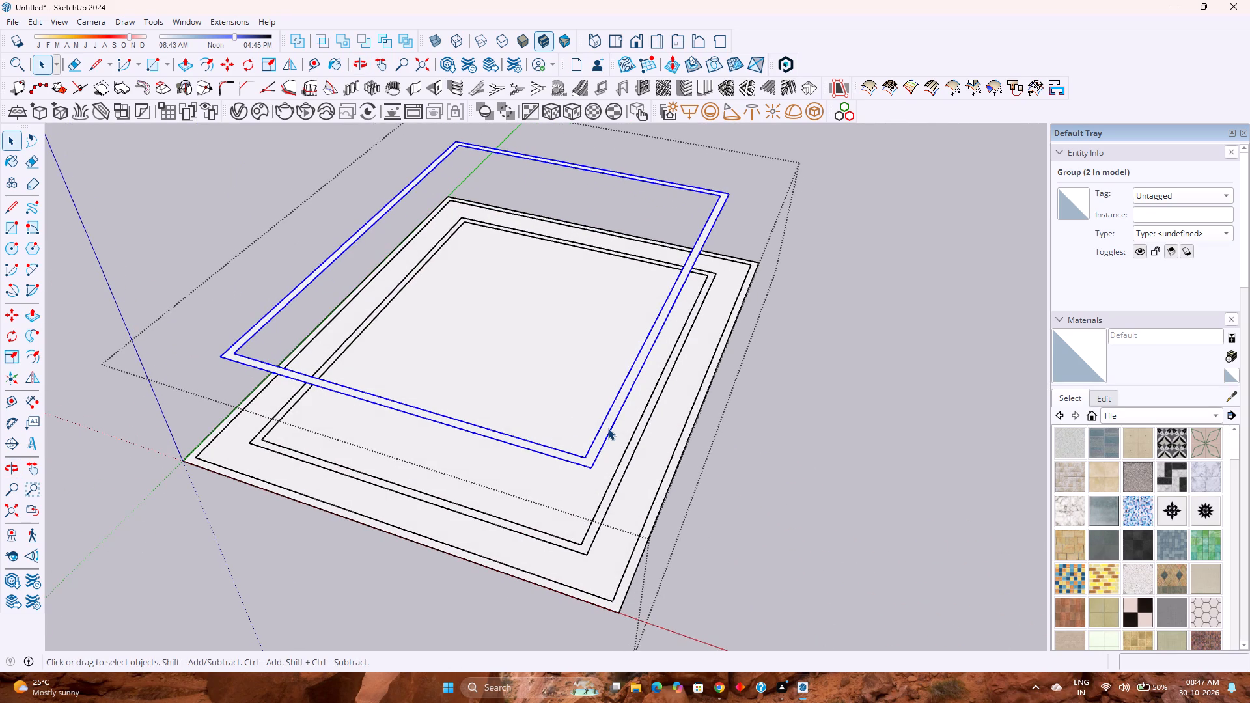
double_click(608, 428)
middle_click_drag(452, 378, 490, 415)
scroll(488, 395, "down", 2)
middle_click_drag(454, 392, 333, 488, "shift")
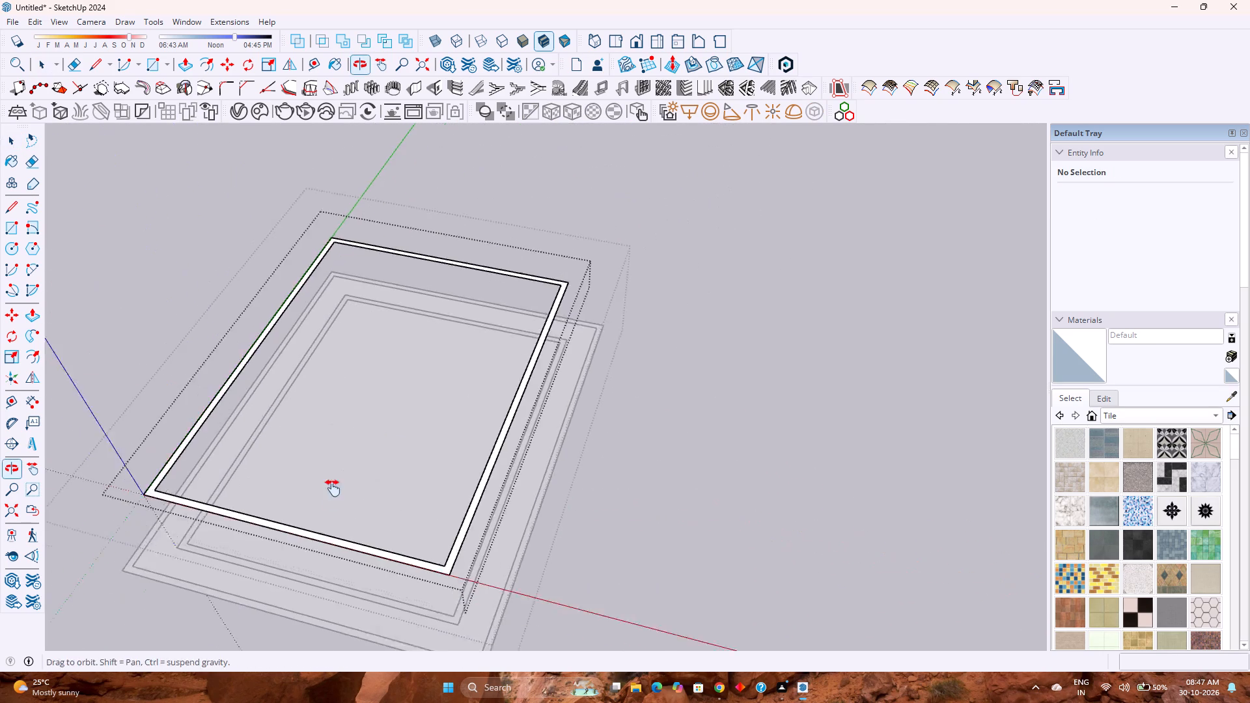
middle_click_drag(333, 488, 329, 497, "shift")
middle_click_drag(312, 465, 353, 455)
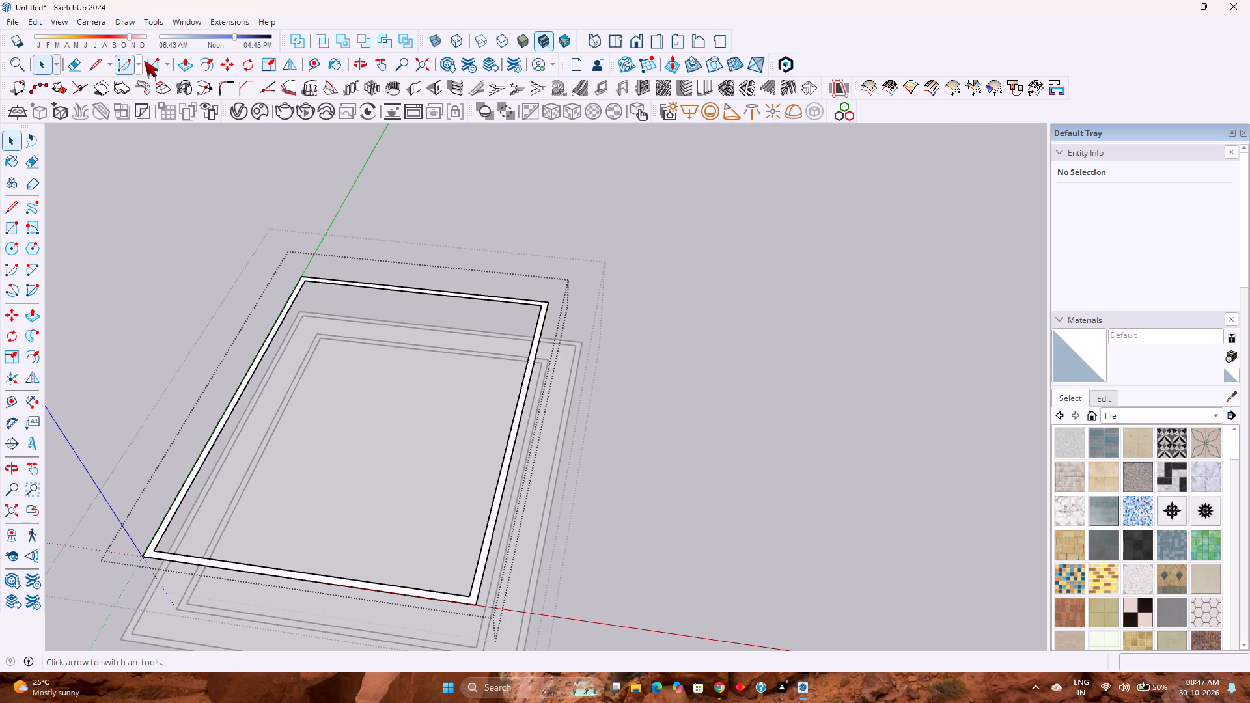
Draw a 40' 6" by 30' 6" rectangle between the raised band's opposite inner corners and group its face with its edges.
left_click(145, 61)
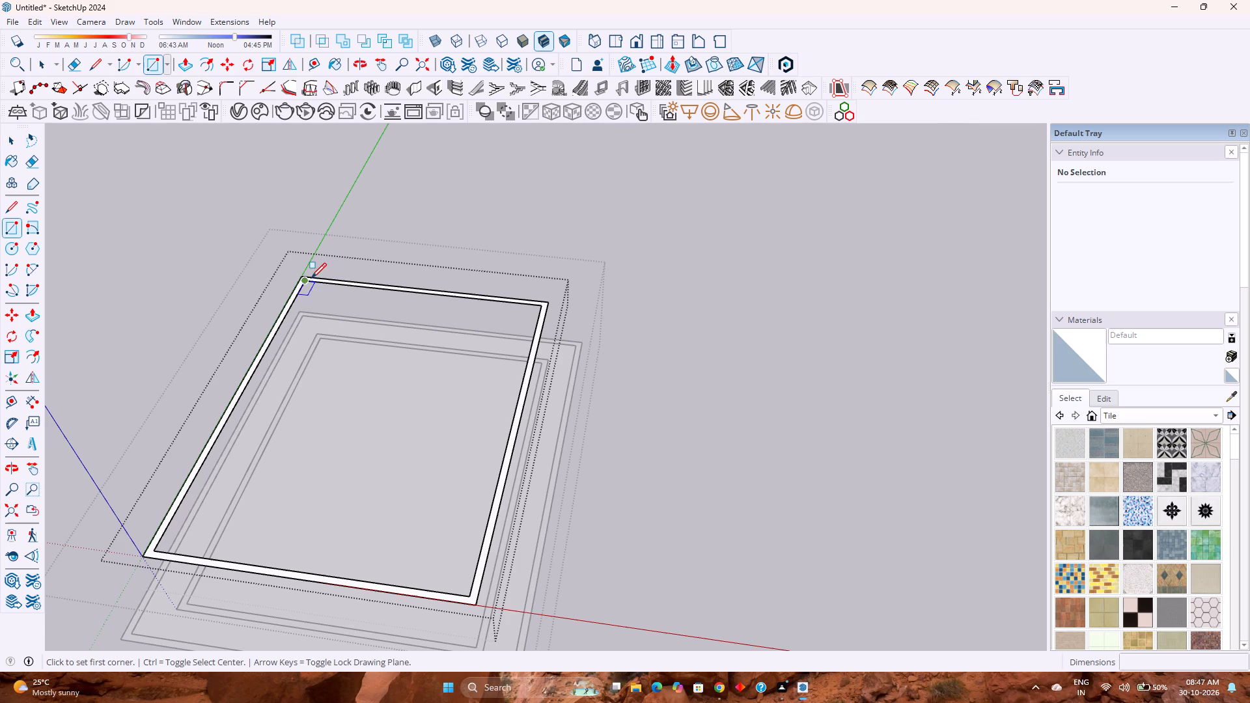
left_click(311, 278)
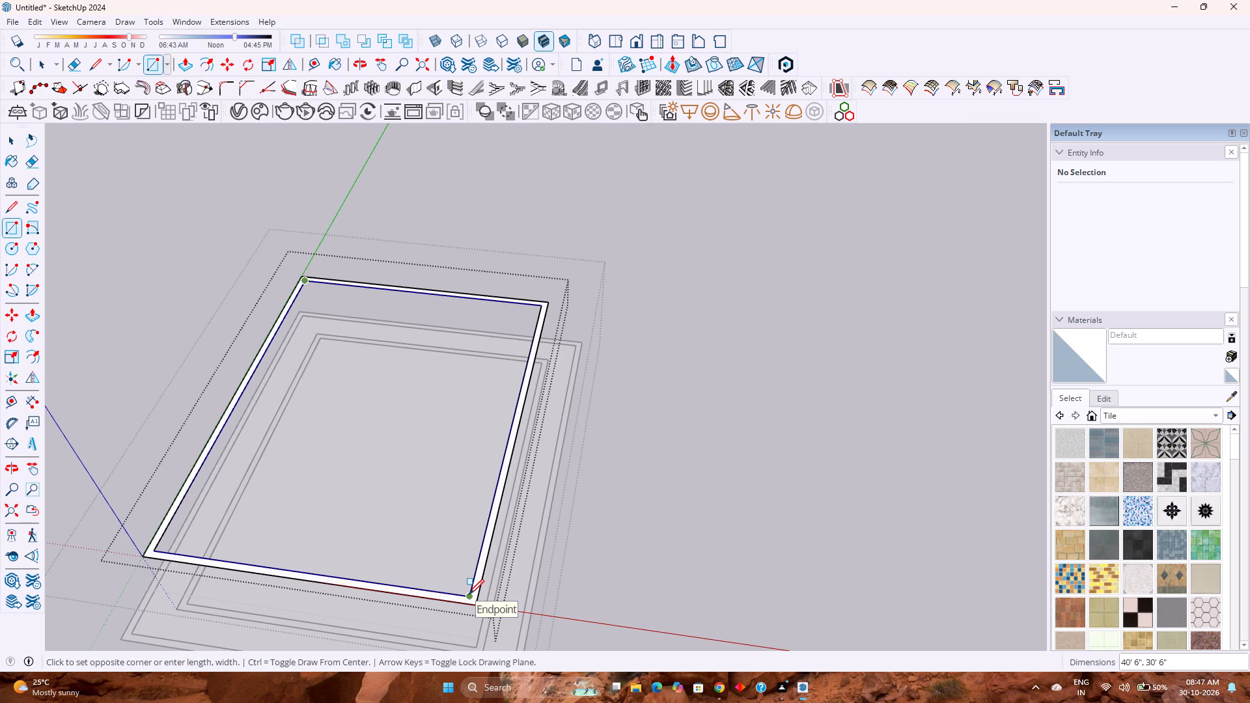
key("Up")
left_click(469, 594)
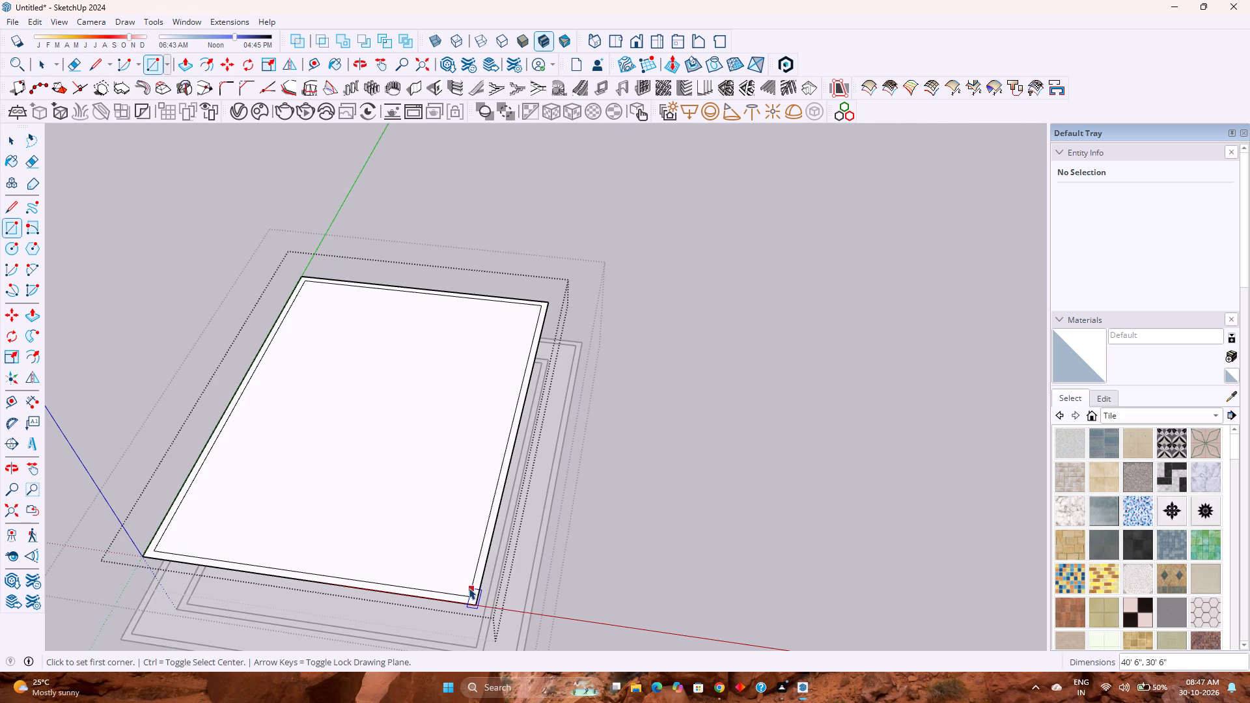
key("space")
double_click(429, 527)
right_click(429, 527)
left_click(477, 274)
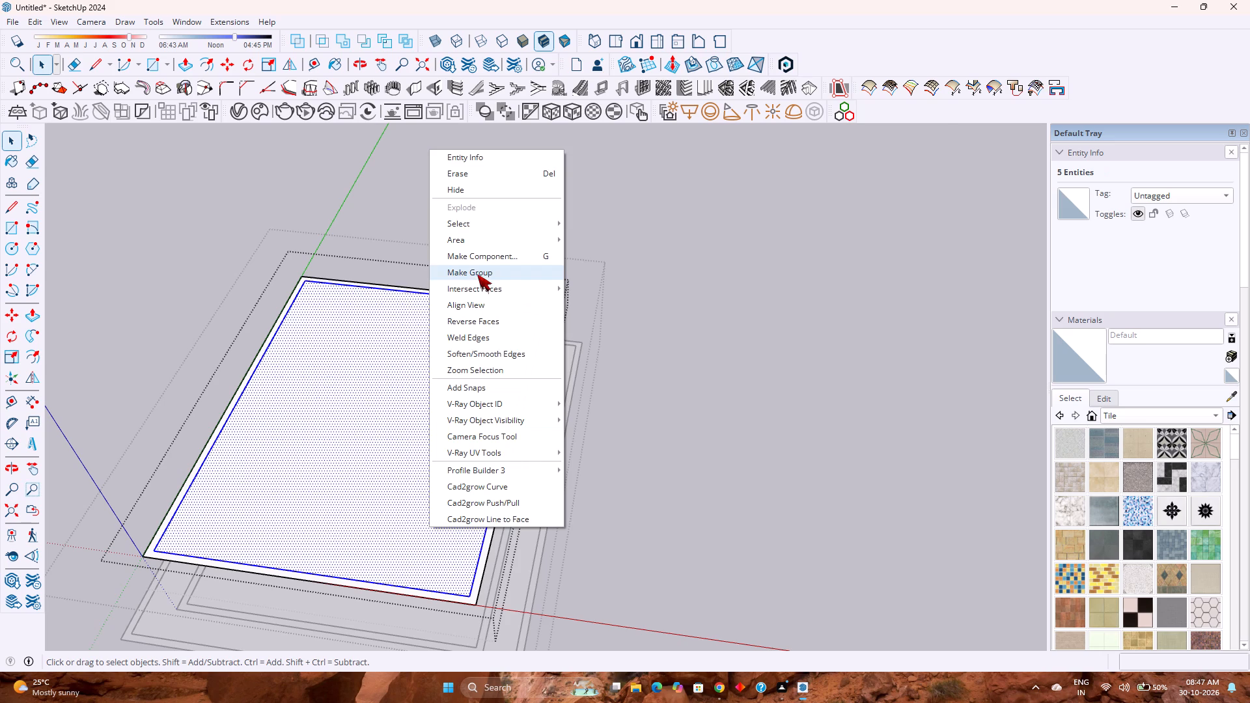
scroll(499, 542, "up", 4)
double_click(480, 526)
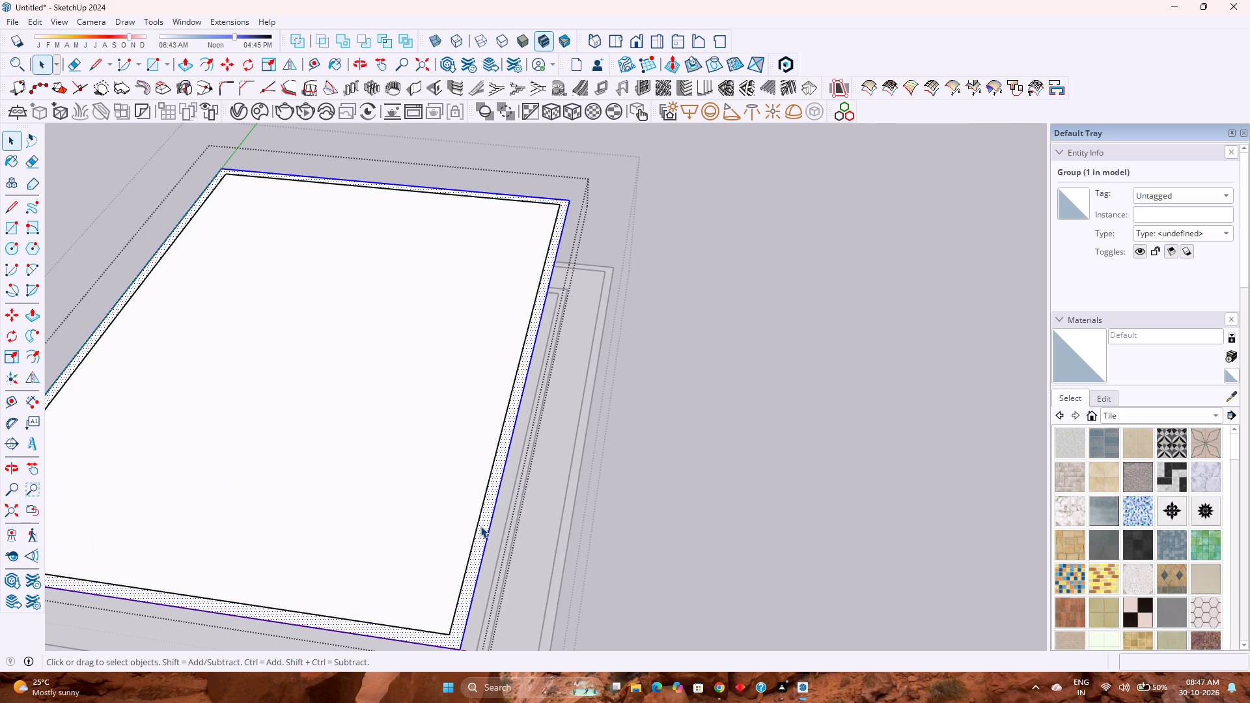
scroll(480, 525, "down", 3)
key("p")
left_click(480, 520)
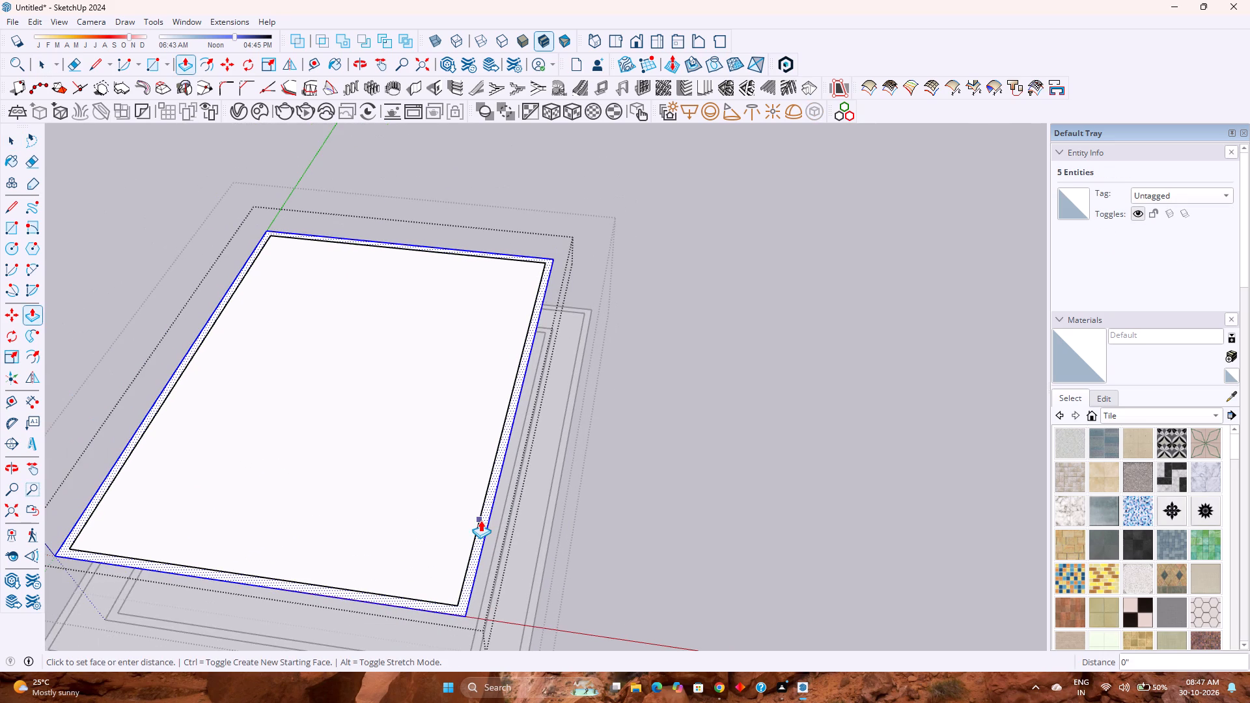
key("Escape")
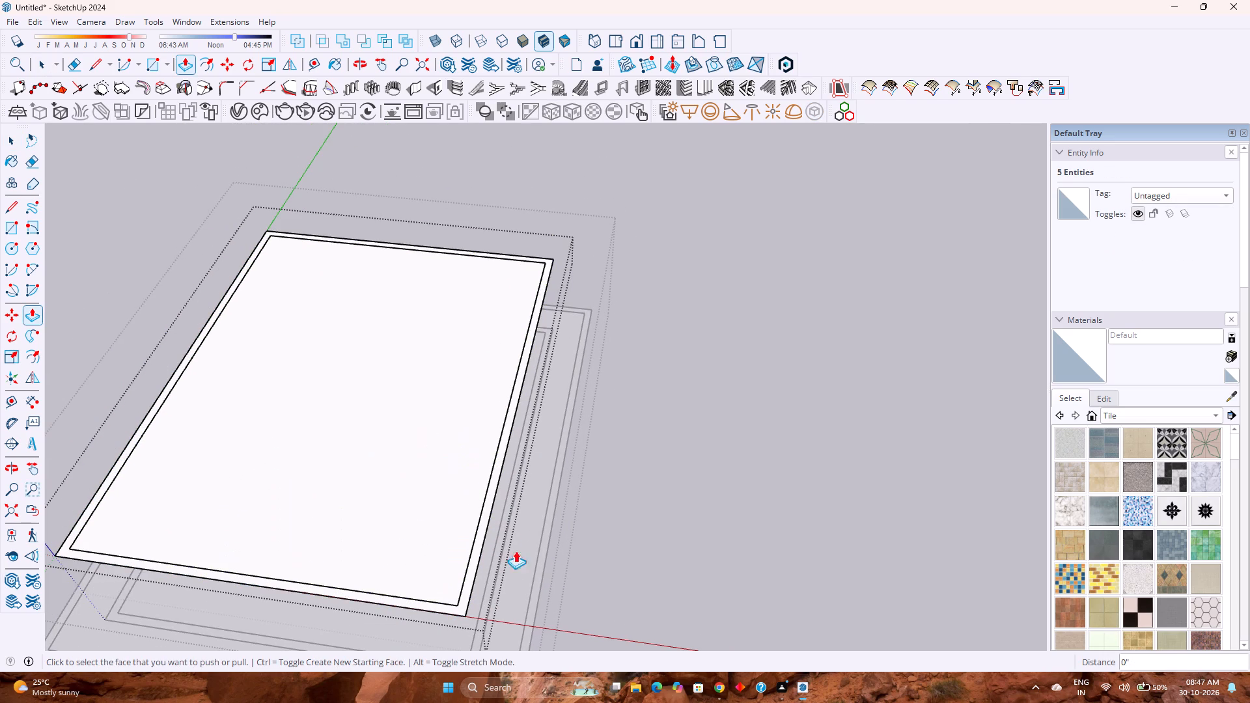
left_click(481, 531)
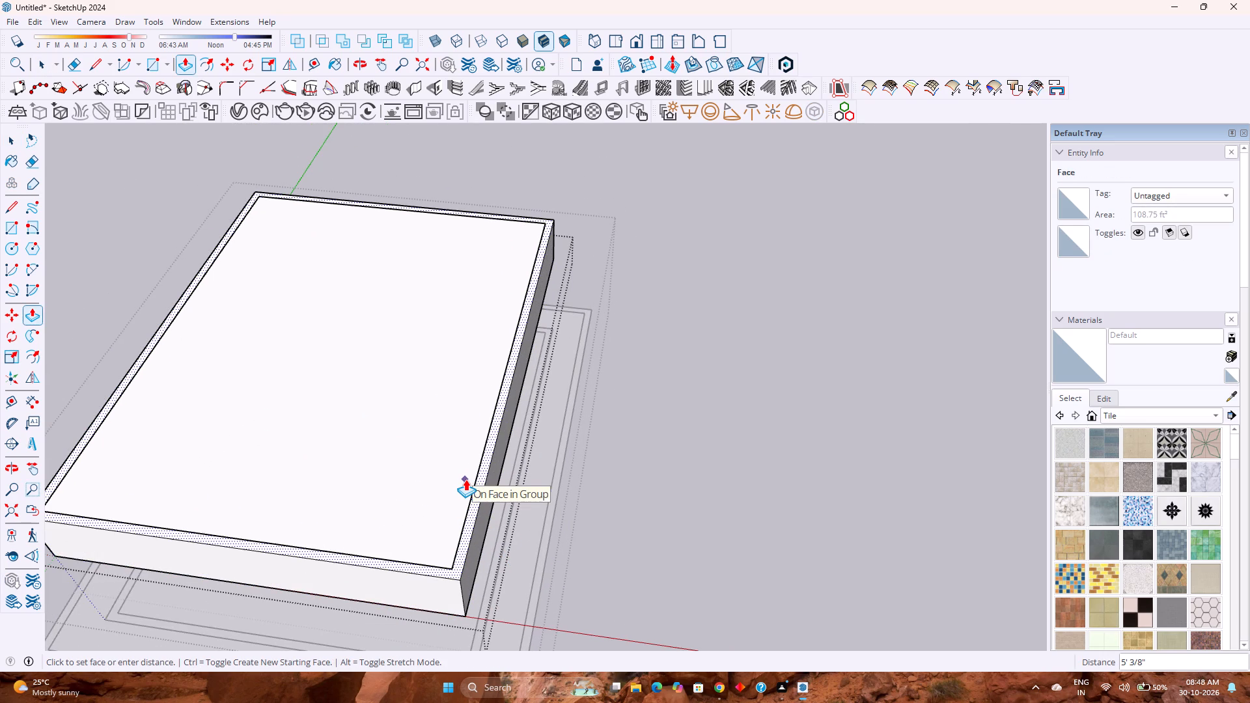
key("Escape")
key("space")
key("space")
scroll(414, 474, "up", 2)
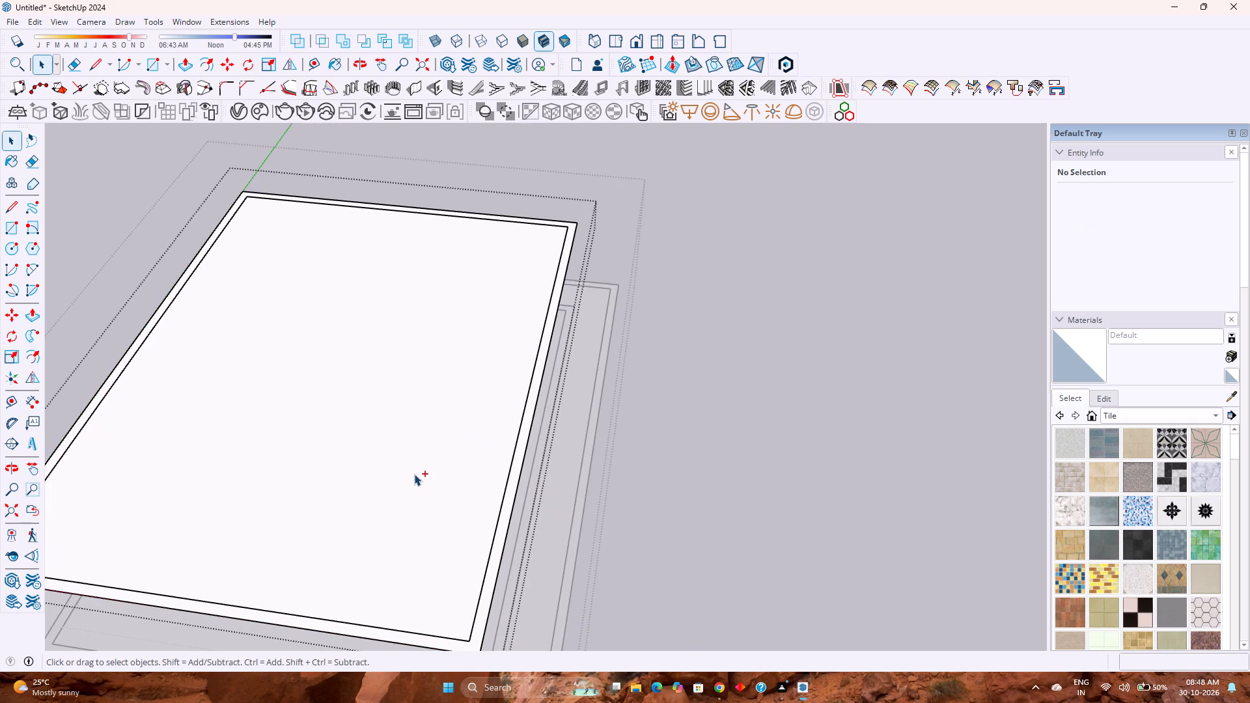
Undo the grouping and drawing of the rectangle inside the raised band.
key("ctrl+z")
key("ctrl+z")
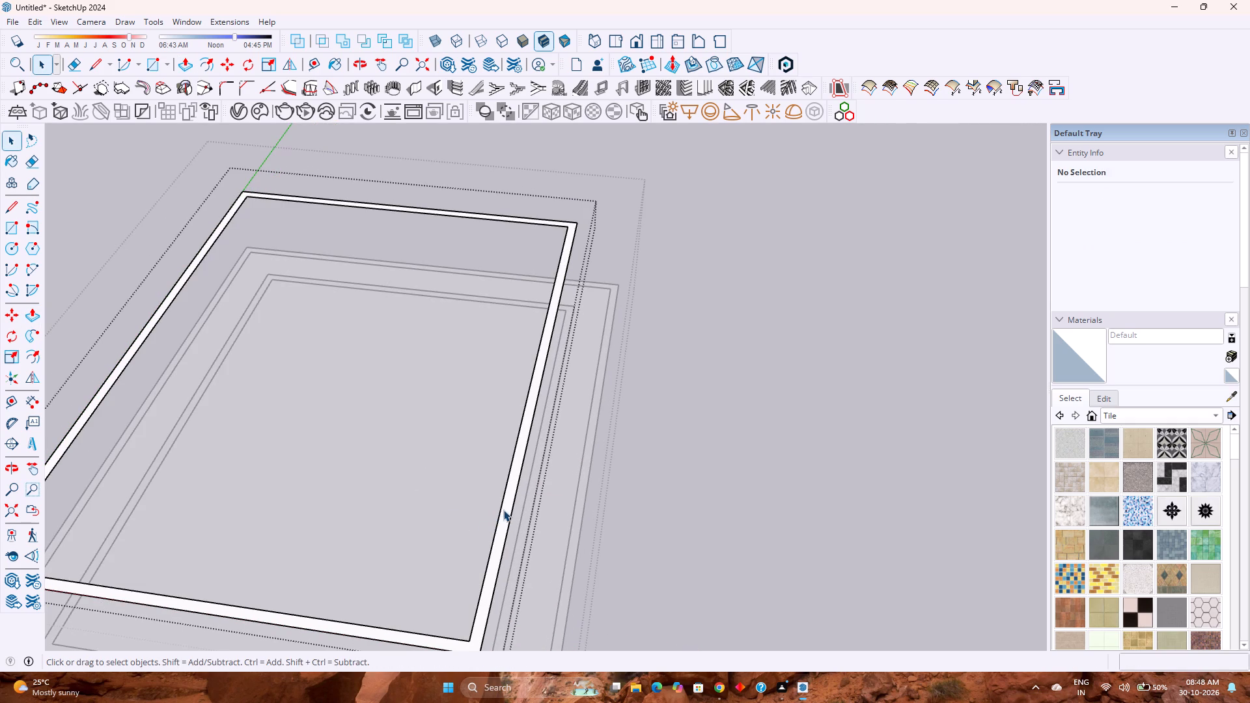
Push/Pull the raised band's face up 10' to form the walls.
left_click(503, 510)
key("p")
left_click(503, 509)
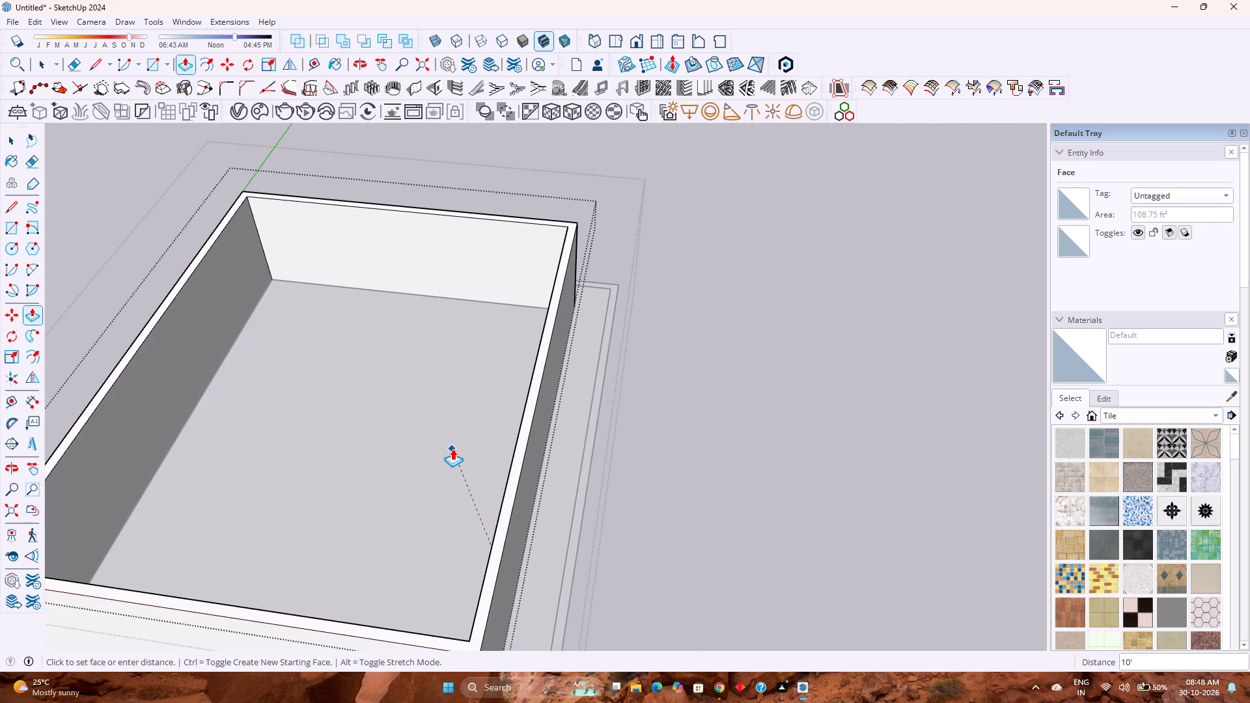
scroll(448, 439, "down", 8)
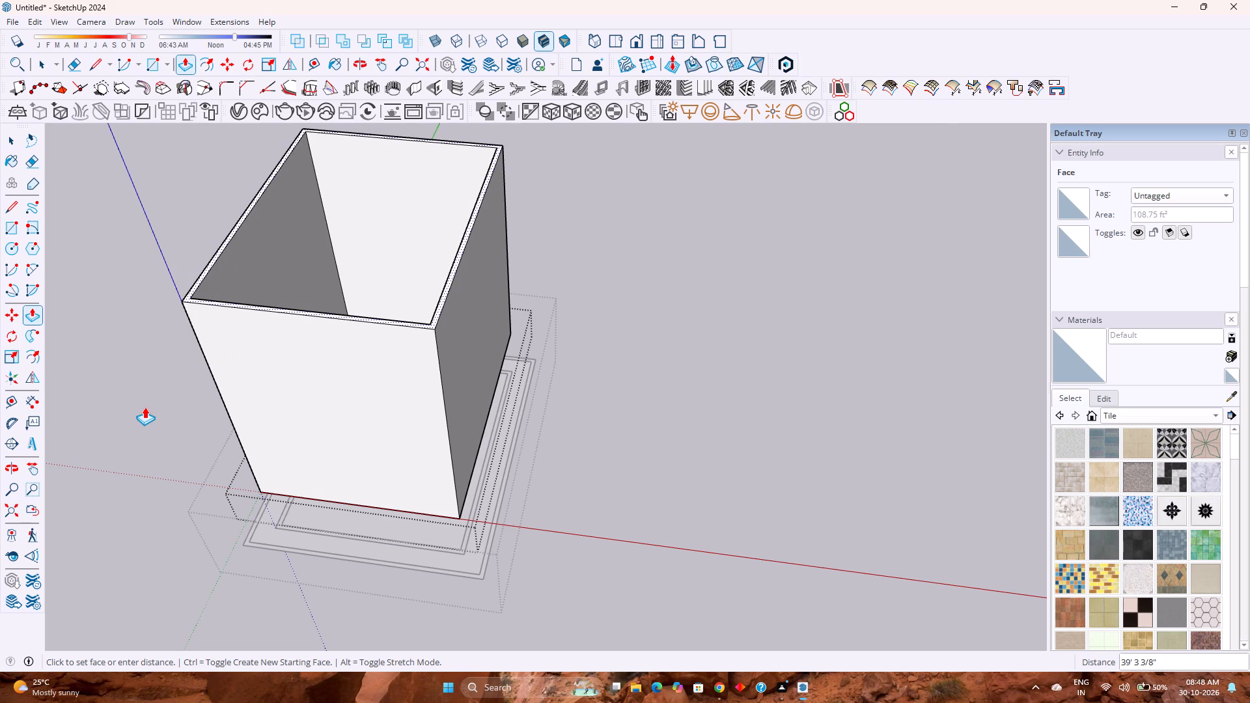
type("10'")
key("Return")
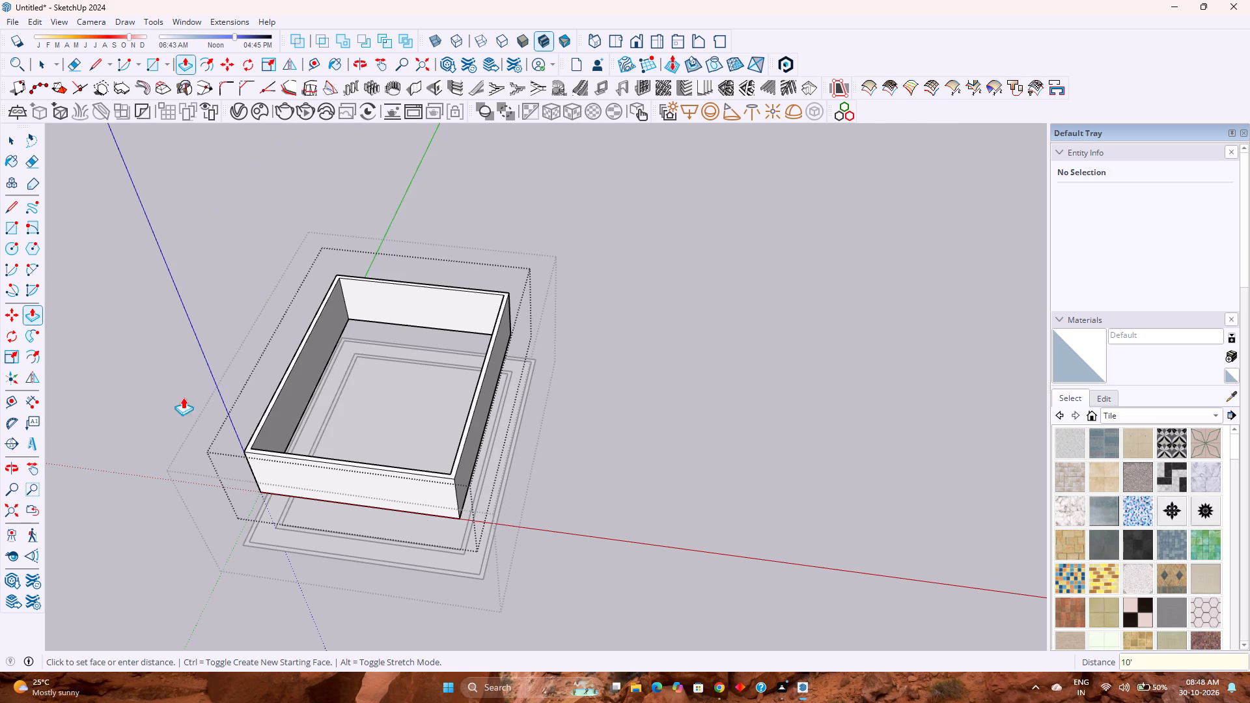
key("space")
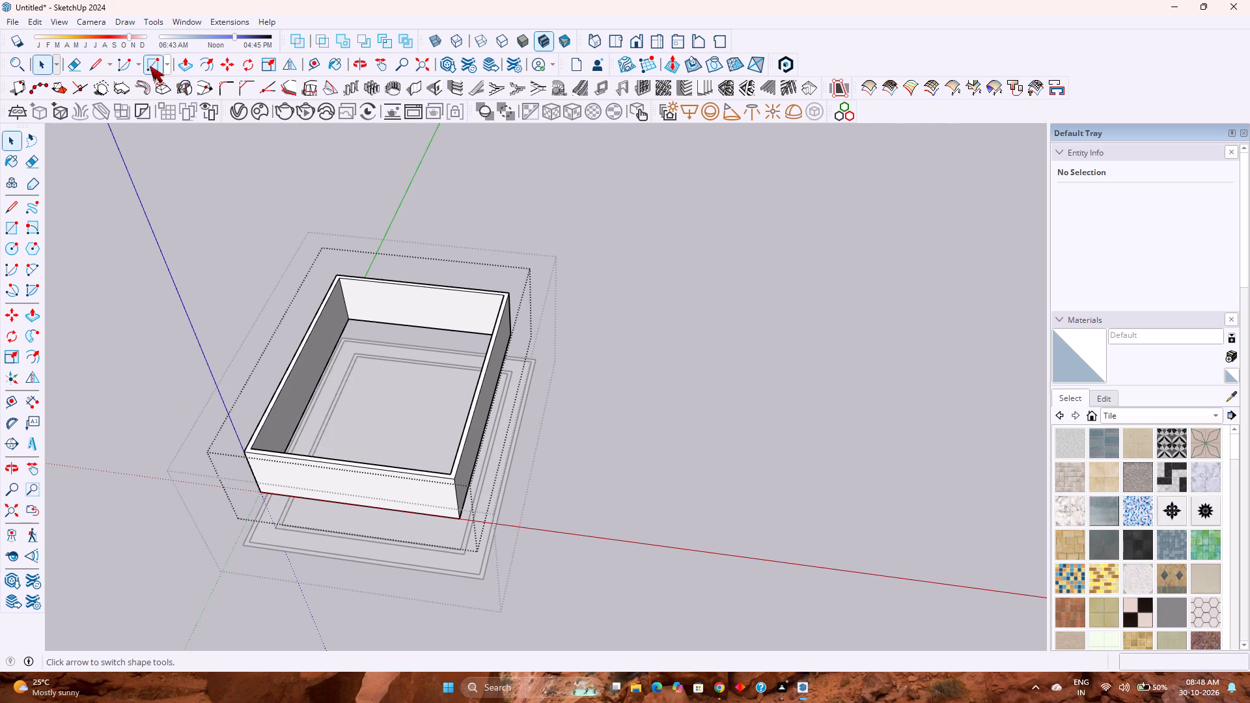
Draw a horizontal 30' 6" by 40' 6" floor rectangle between opposite inner corners at the base of the raised walls.
left_click(150, 66)
left_click(353, 319)
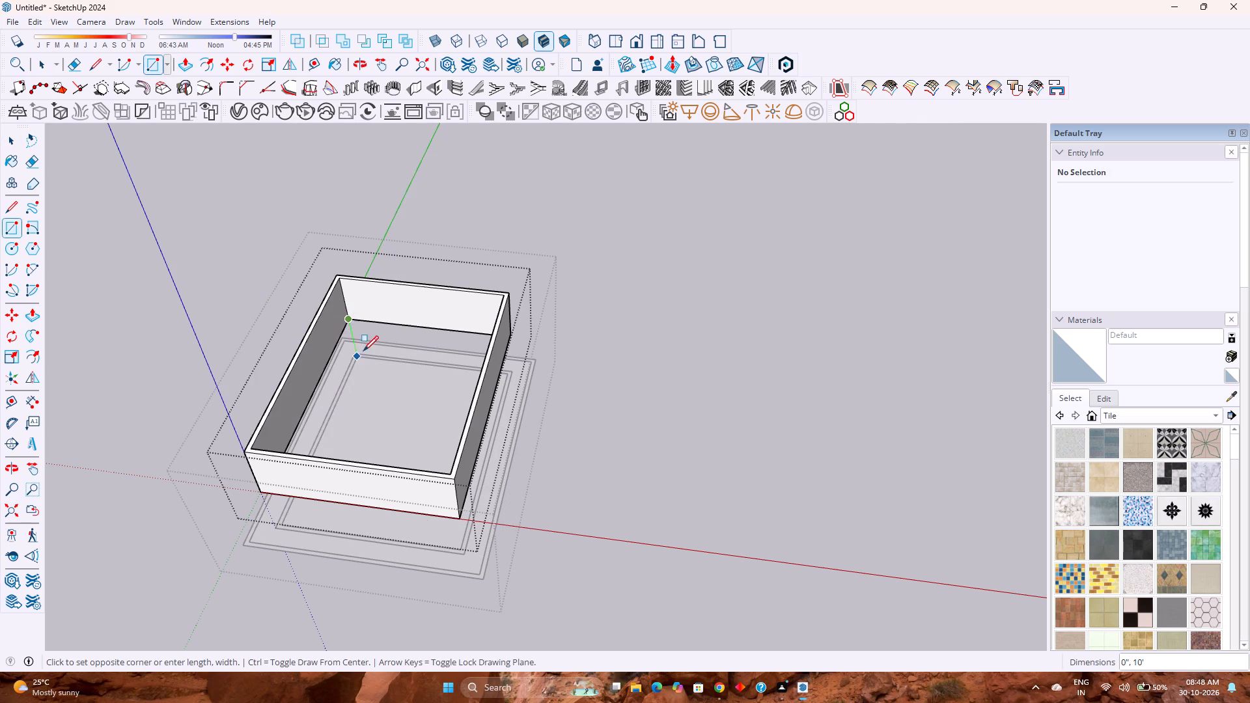
middle_click_drag(365, 351, 567, 460)
middle_click(567, 460)
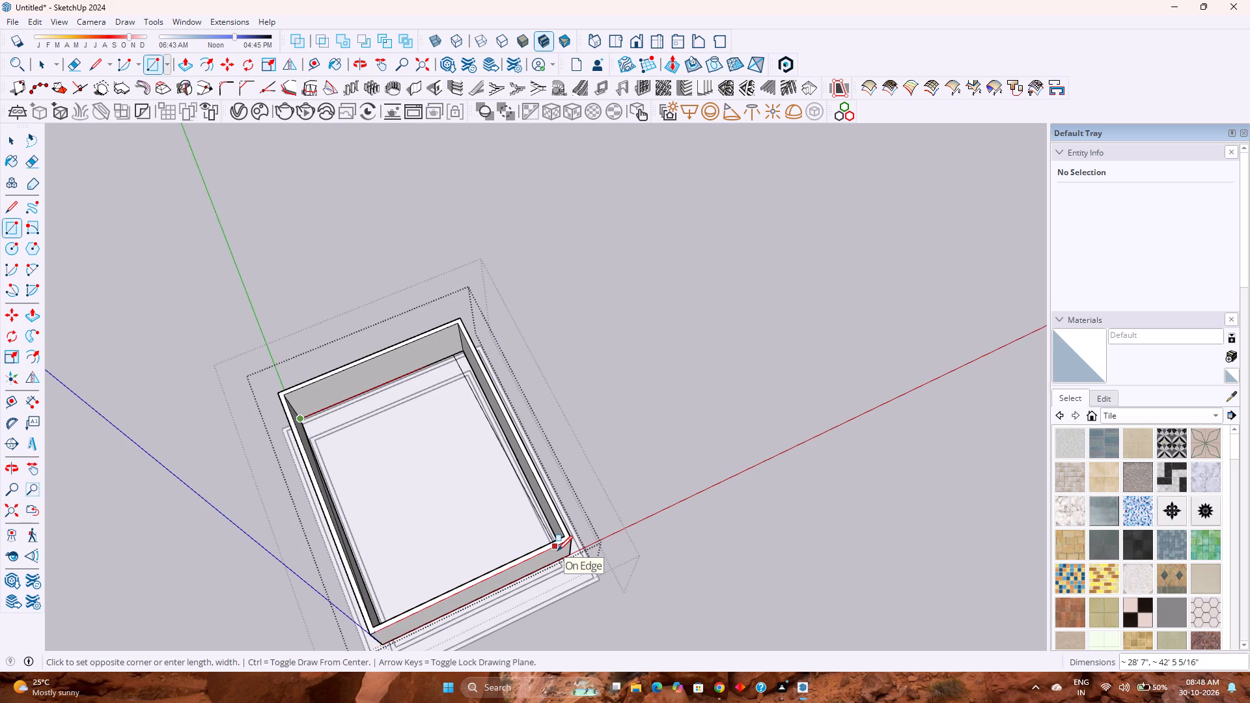
key("Up")
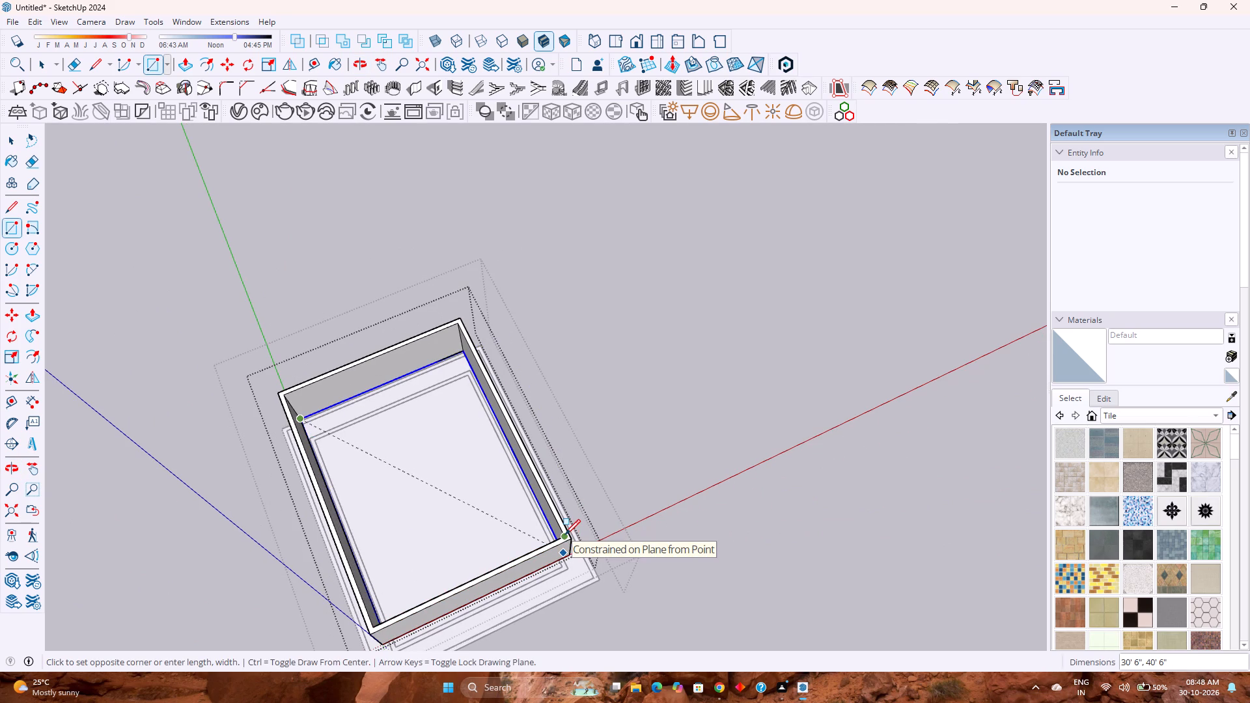
scroll(564, 534, "up", 3)
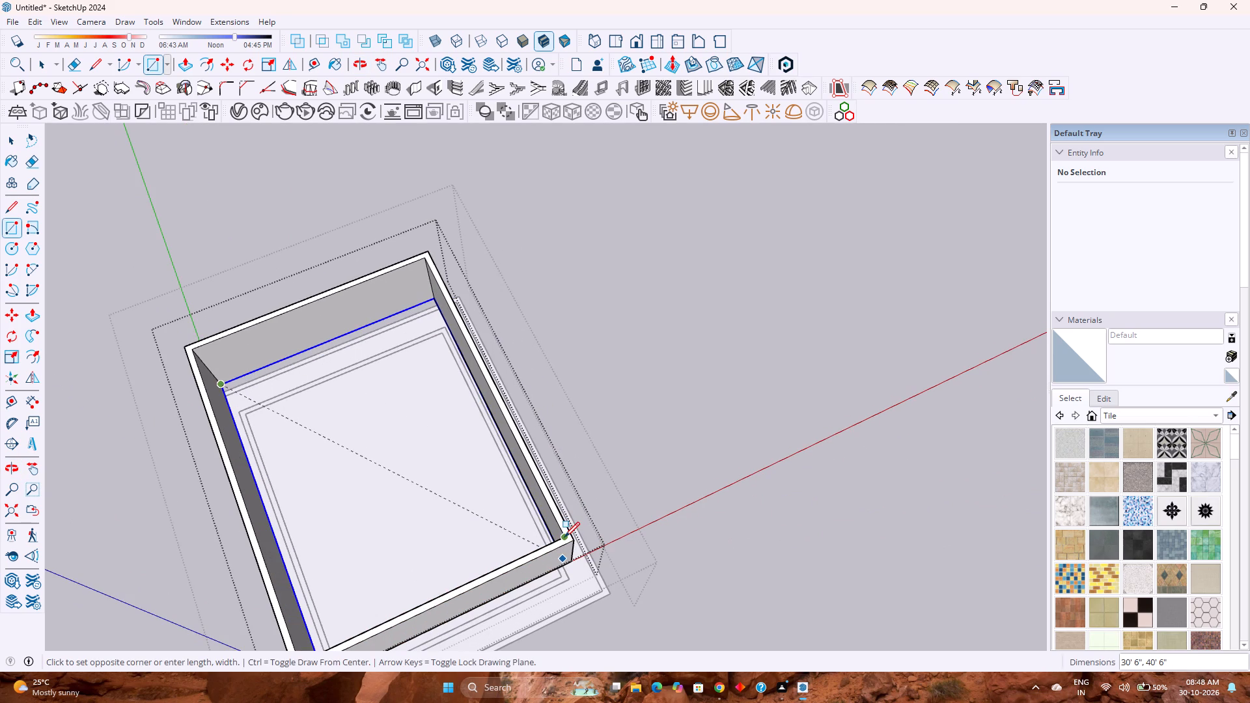
left_click(564, 537)
key("space")
Make a nested group from the floor rectangle's face and its bounding edges.
middle_click_drag(514, 526, 418, 424)
scroll(421, 403, "down", 4)
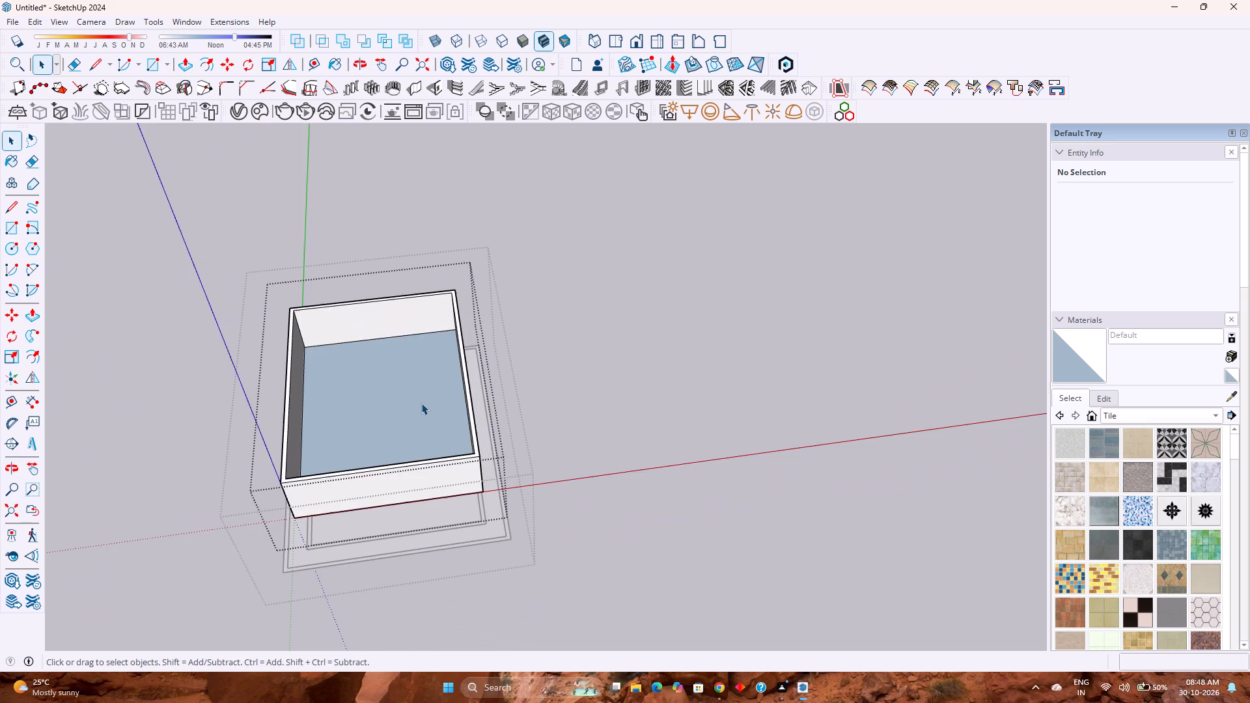
double_click(416, 404)
right_click(416, 404)
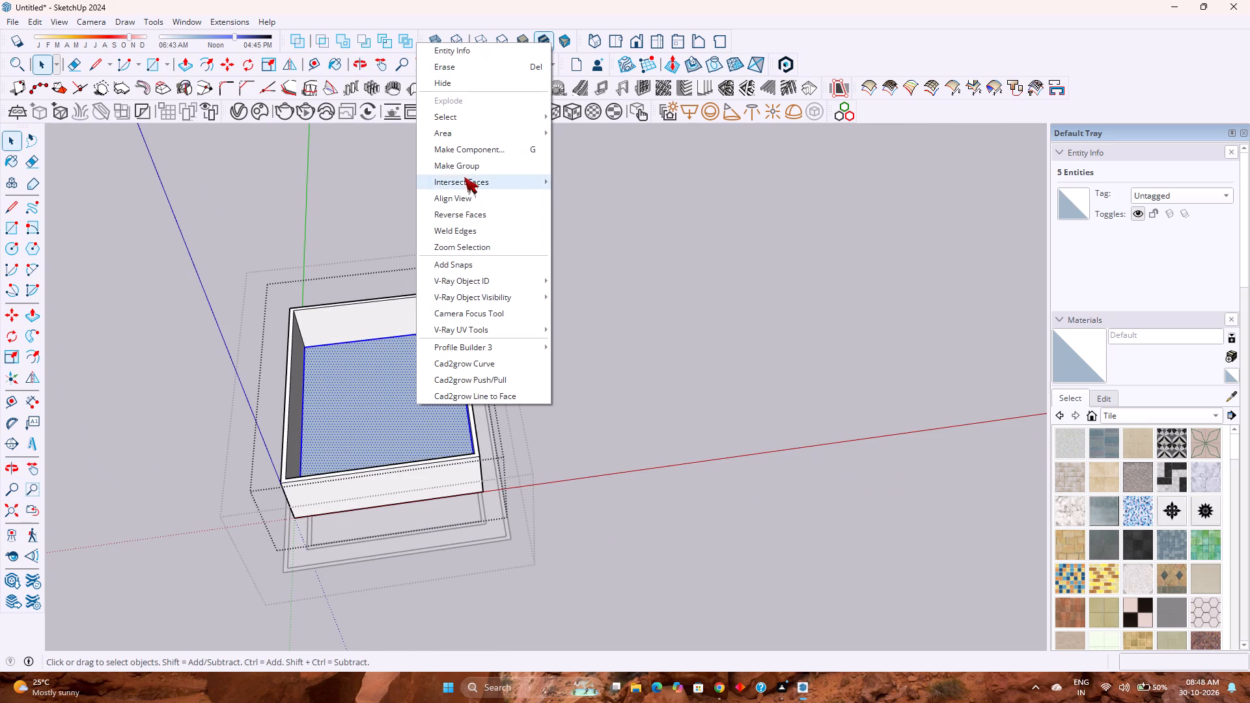
left_click(467, 168)
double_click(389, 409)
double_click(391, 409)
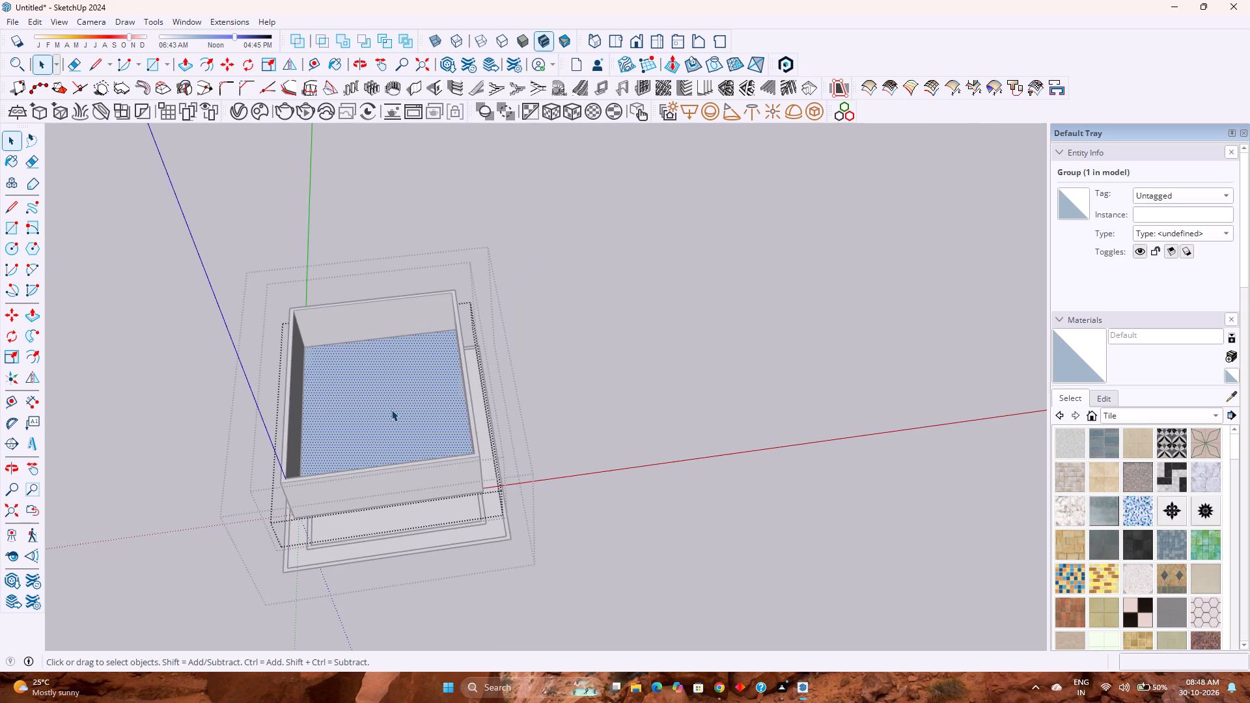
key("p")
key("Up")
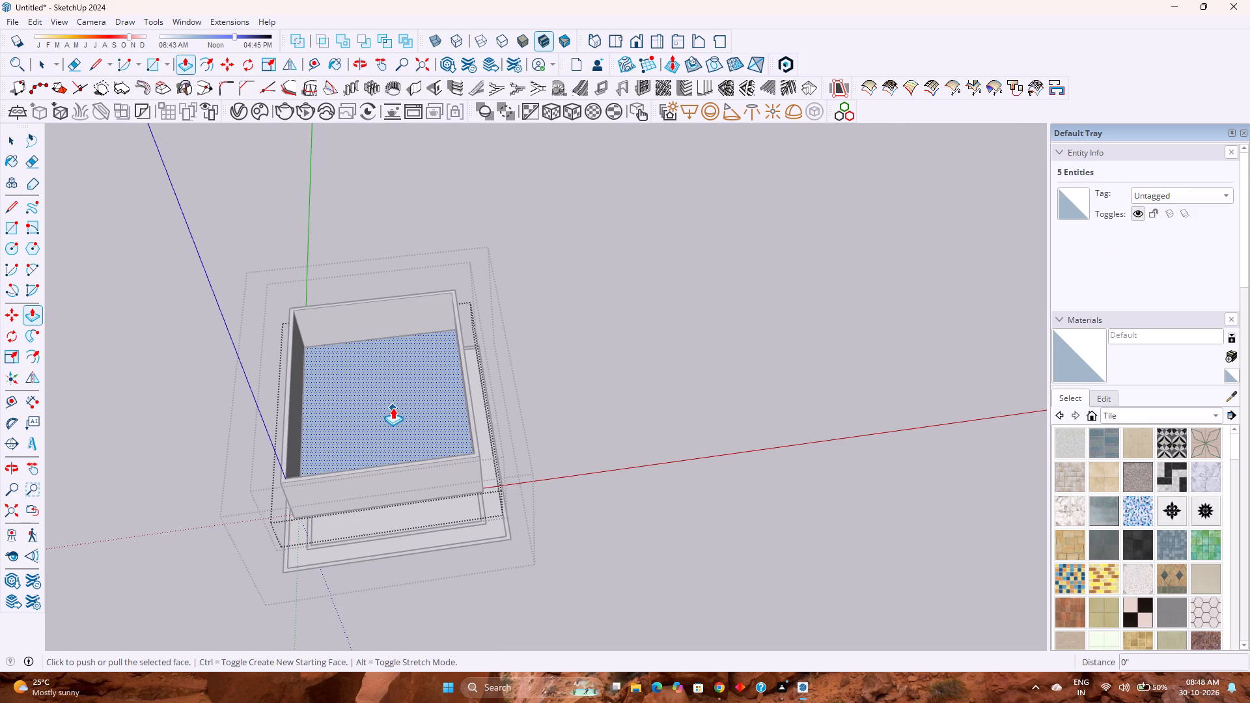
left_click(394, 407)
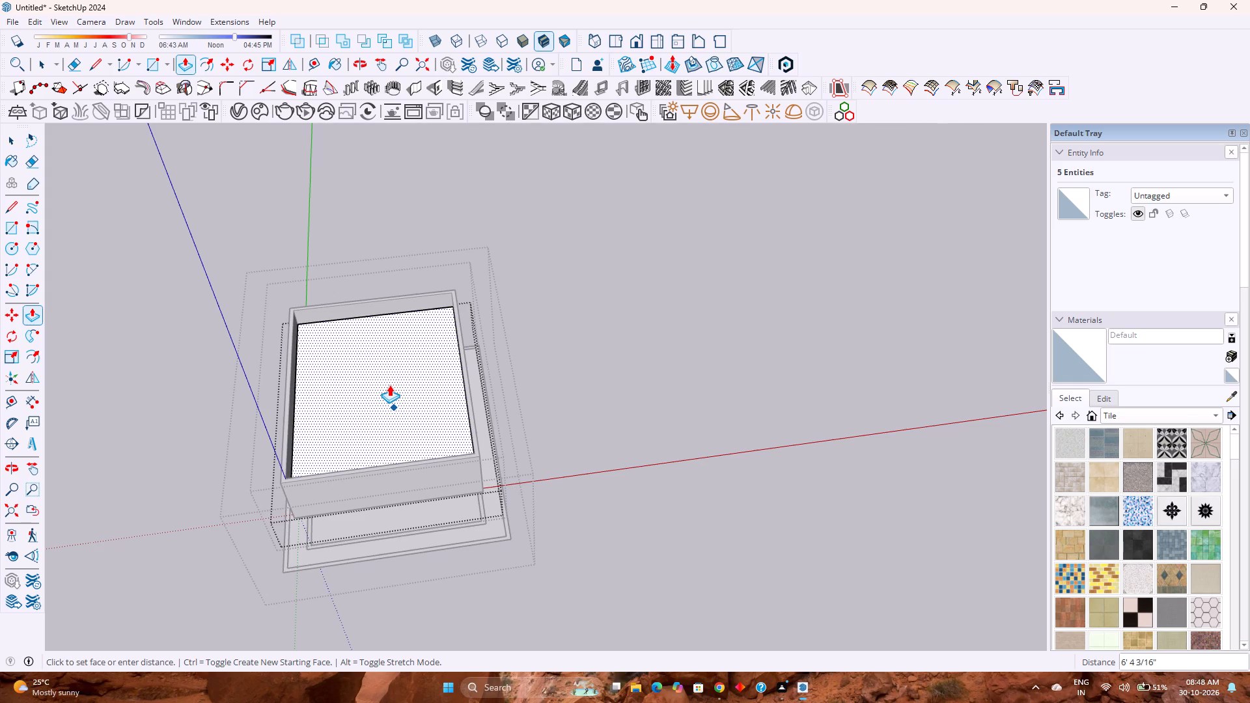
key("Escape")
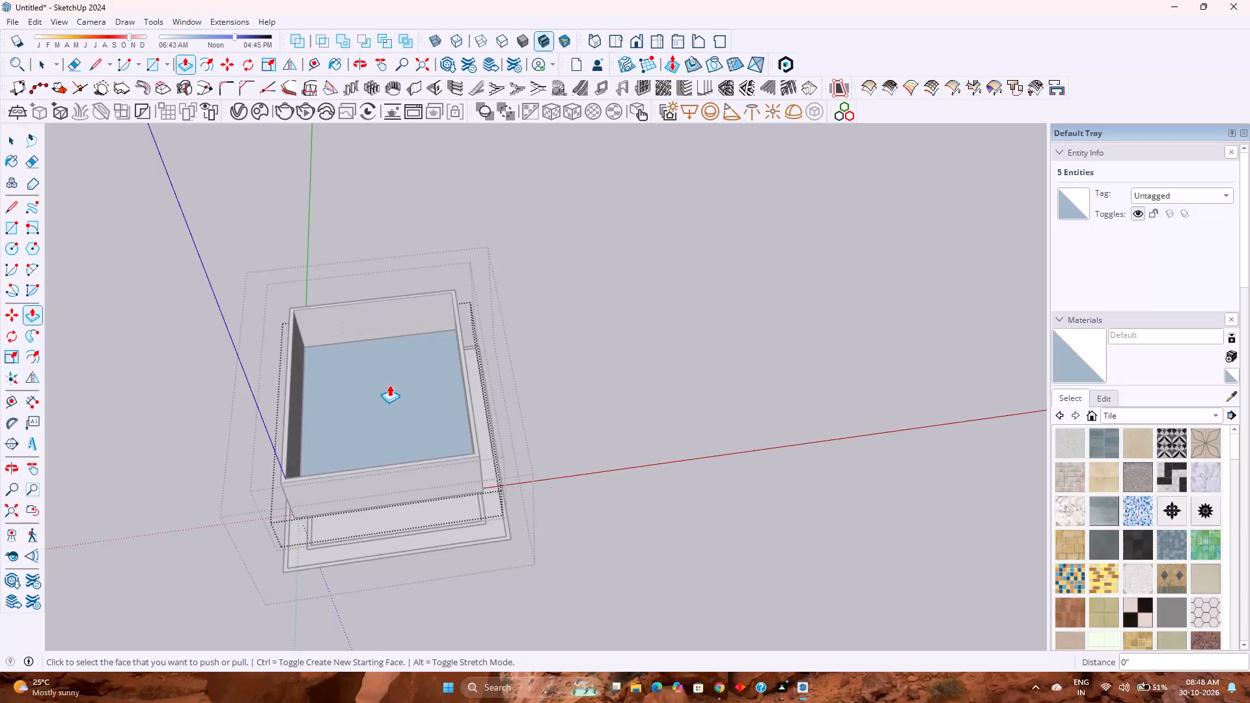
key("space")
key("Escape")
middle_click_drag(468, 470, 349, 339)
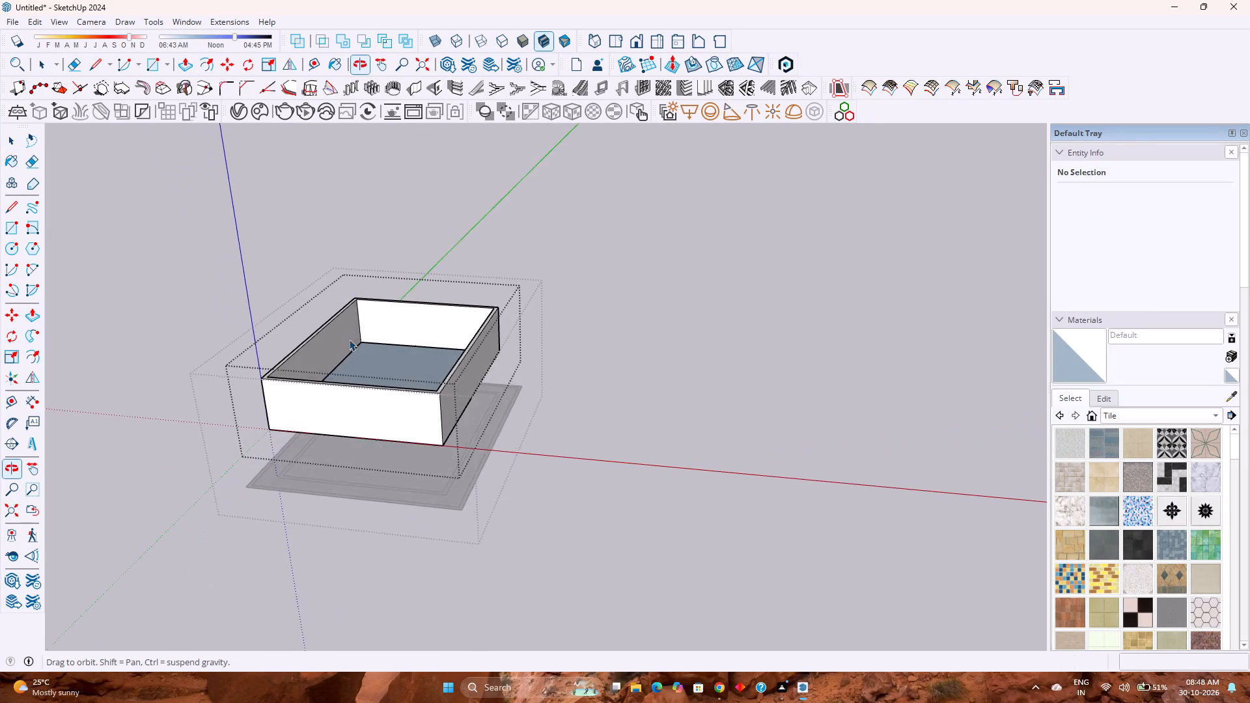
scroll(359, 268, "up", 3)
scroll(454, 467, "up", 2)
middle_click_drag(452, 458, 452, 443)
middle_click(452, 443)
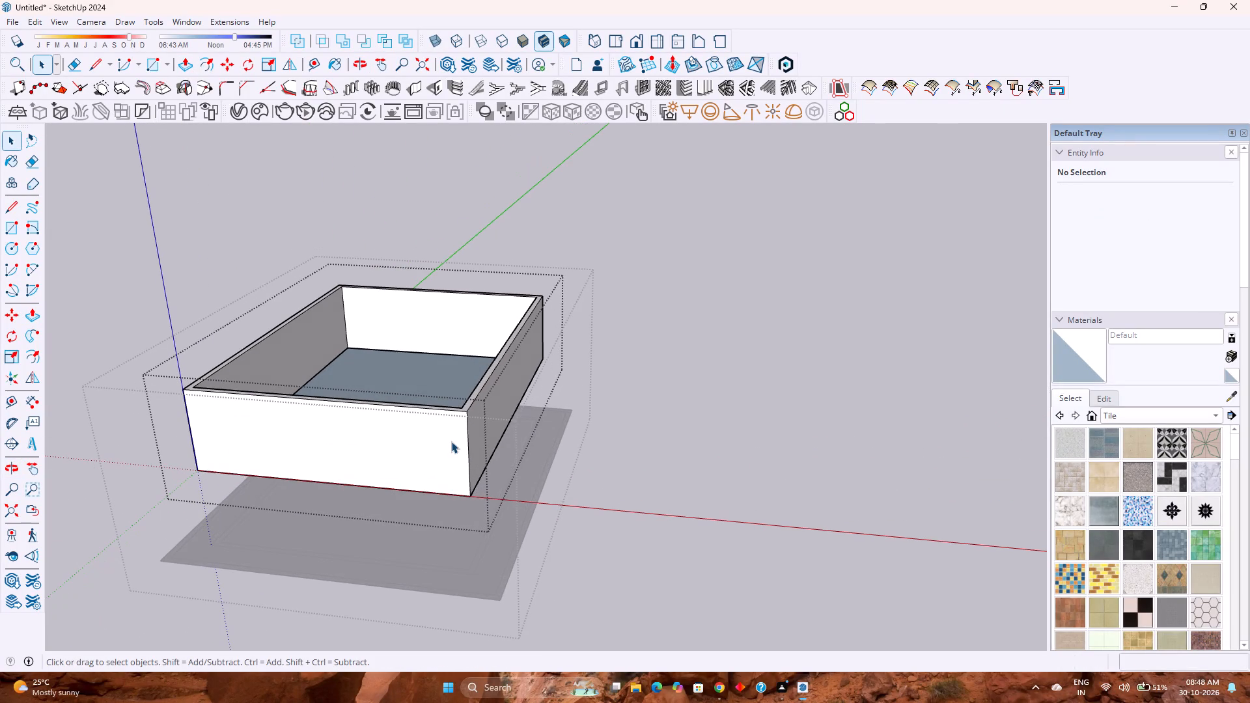
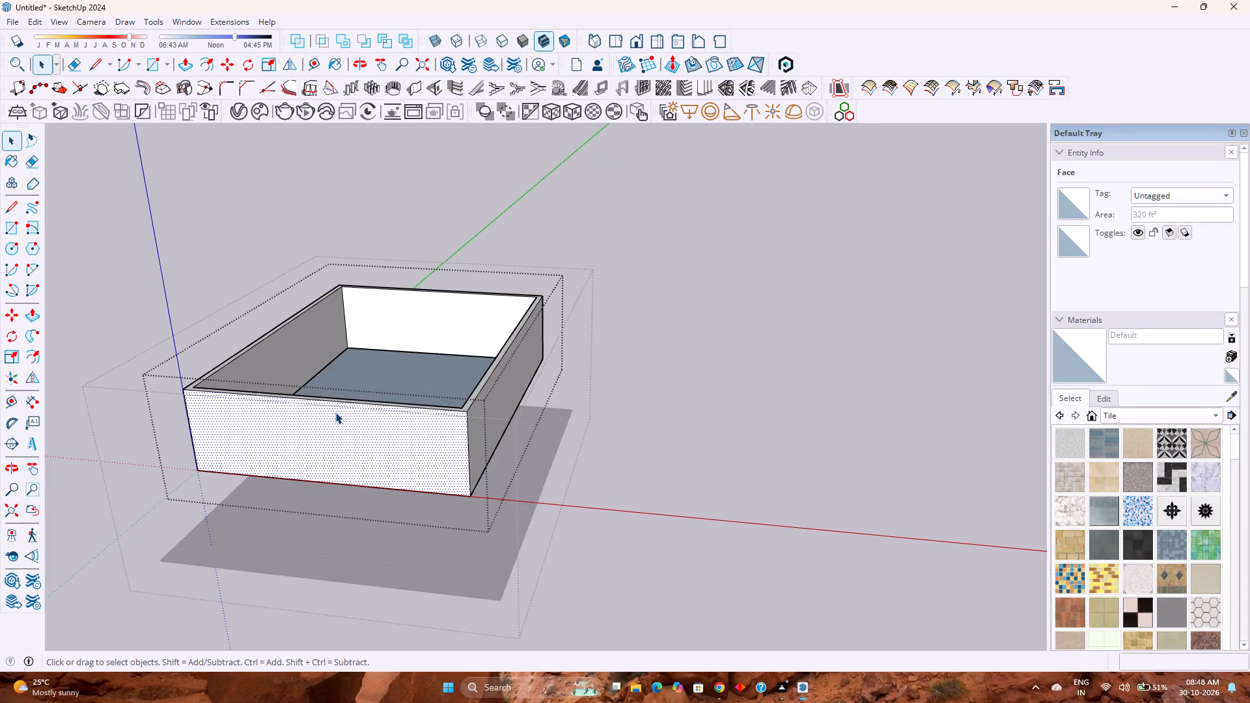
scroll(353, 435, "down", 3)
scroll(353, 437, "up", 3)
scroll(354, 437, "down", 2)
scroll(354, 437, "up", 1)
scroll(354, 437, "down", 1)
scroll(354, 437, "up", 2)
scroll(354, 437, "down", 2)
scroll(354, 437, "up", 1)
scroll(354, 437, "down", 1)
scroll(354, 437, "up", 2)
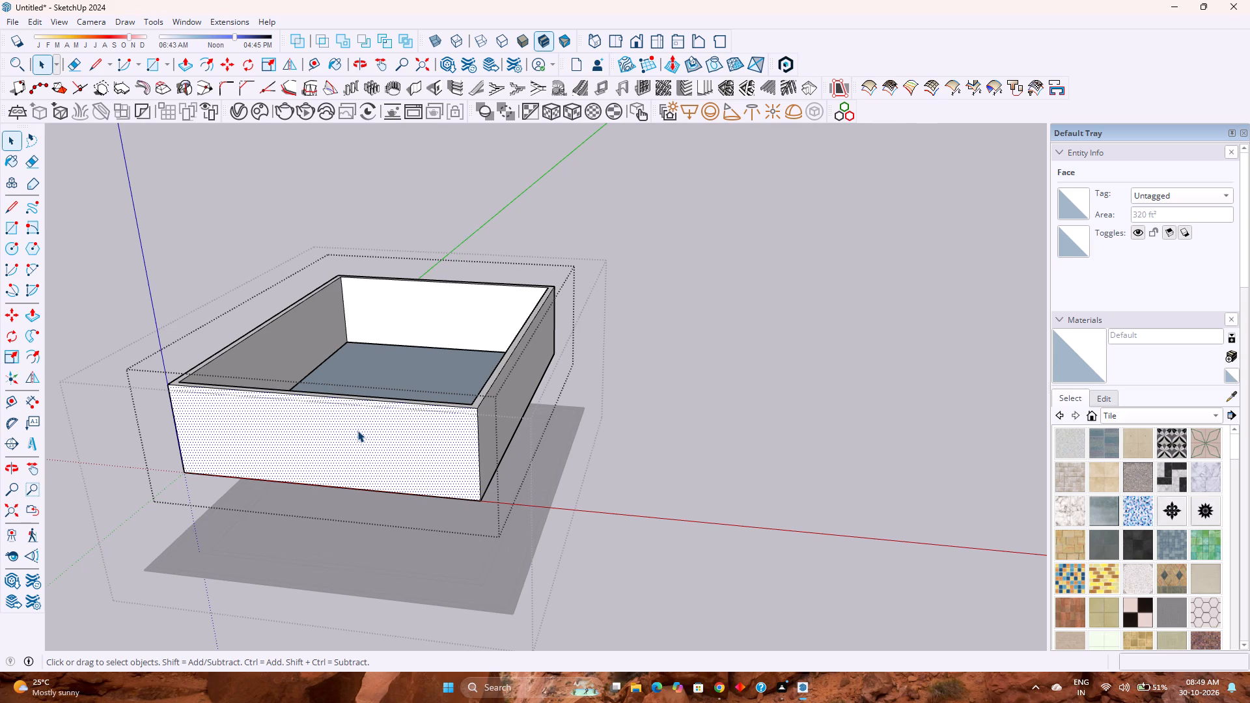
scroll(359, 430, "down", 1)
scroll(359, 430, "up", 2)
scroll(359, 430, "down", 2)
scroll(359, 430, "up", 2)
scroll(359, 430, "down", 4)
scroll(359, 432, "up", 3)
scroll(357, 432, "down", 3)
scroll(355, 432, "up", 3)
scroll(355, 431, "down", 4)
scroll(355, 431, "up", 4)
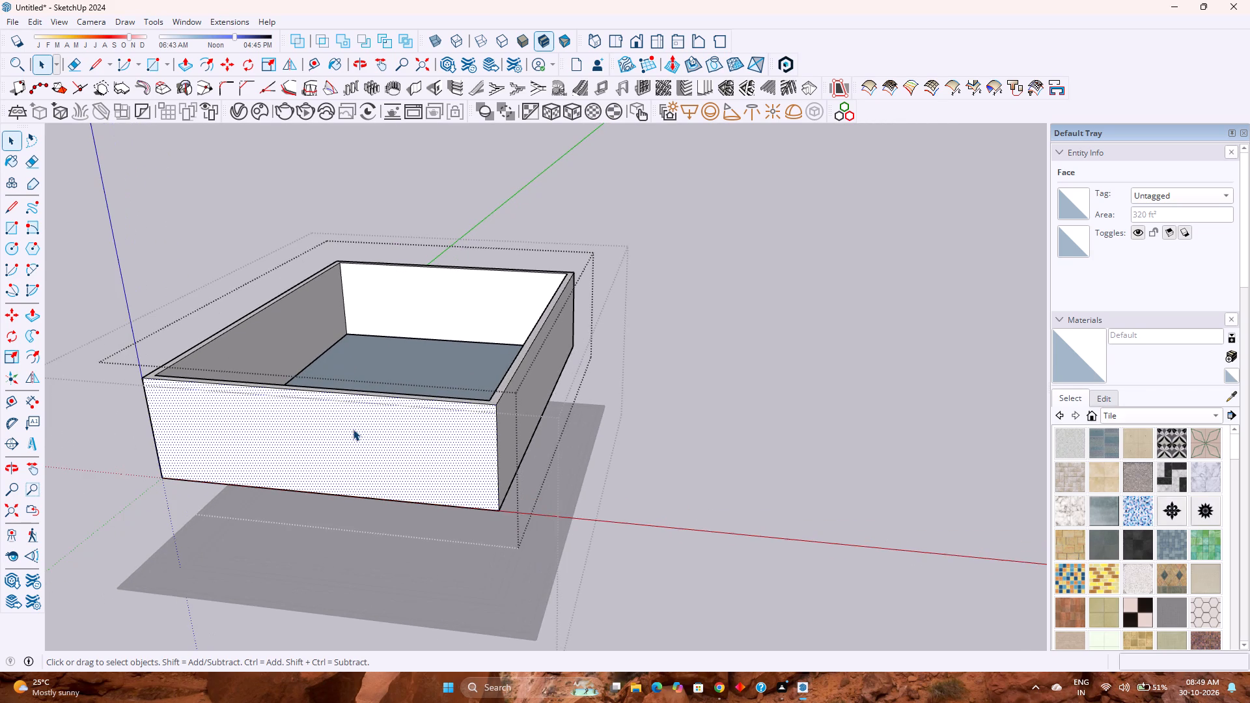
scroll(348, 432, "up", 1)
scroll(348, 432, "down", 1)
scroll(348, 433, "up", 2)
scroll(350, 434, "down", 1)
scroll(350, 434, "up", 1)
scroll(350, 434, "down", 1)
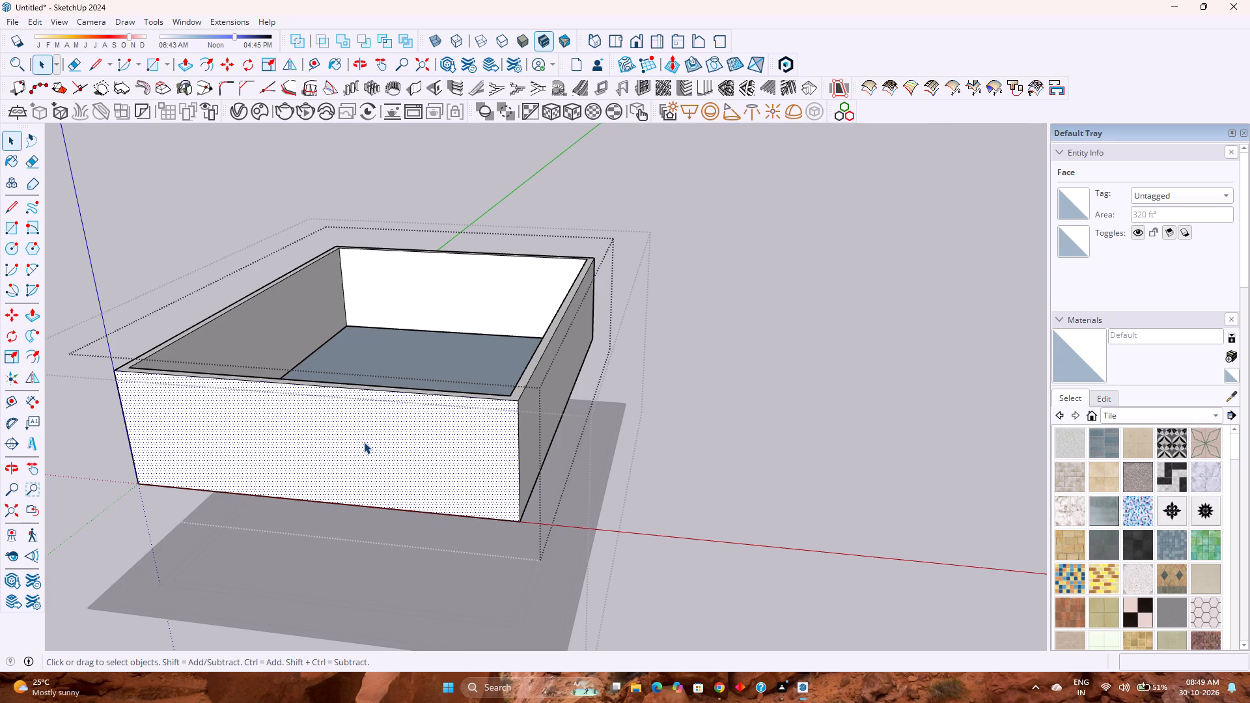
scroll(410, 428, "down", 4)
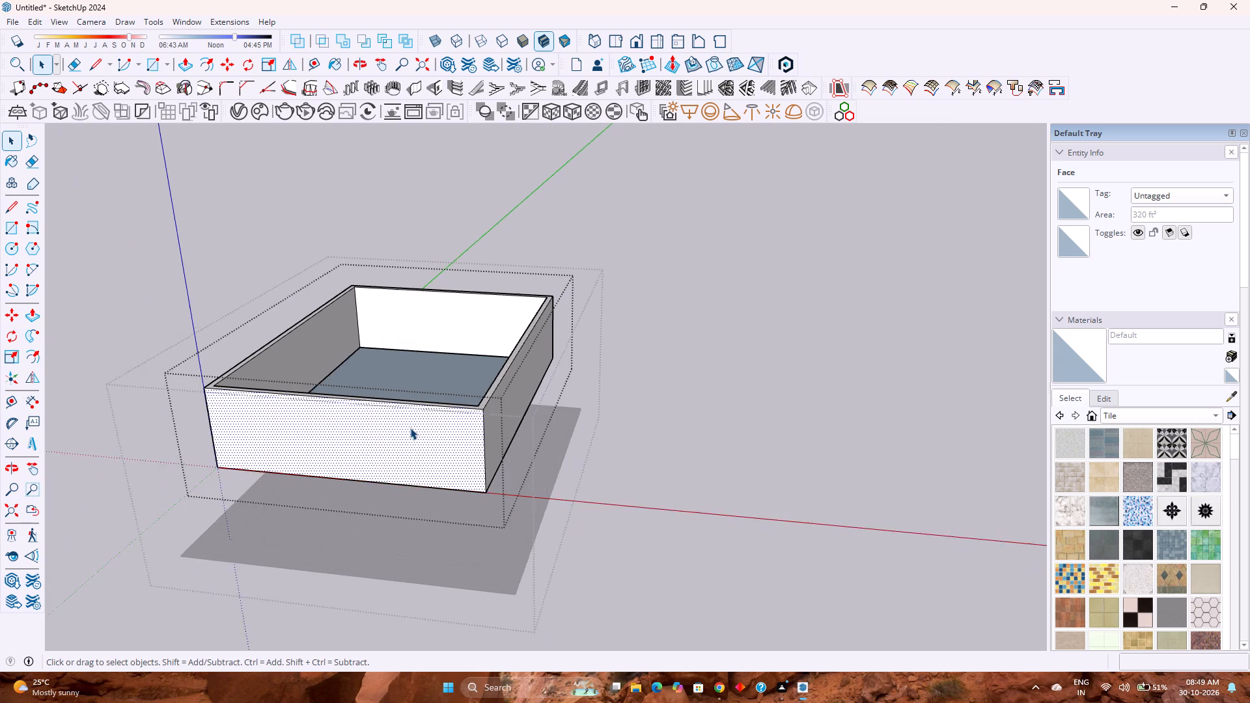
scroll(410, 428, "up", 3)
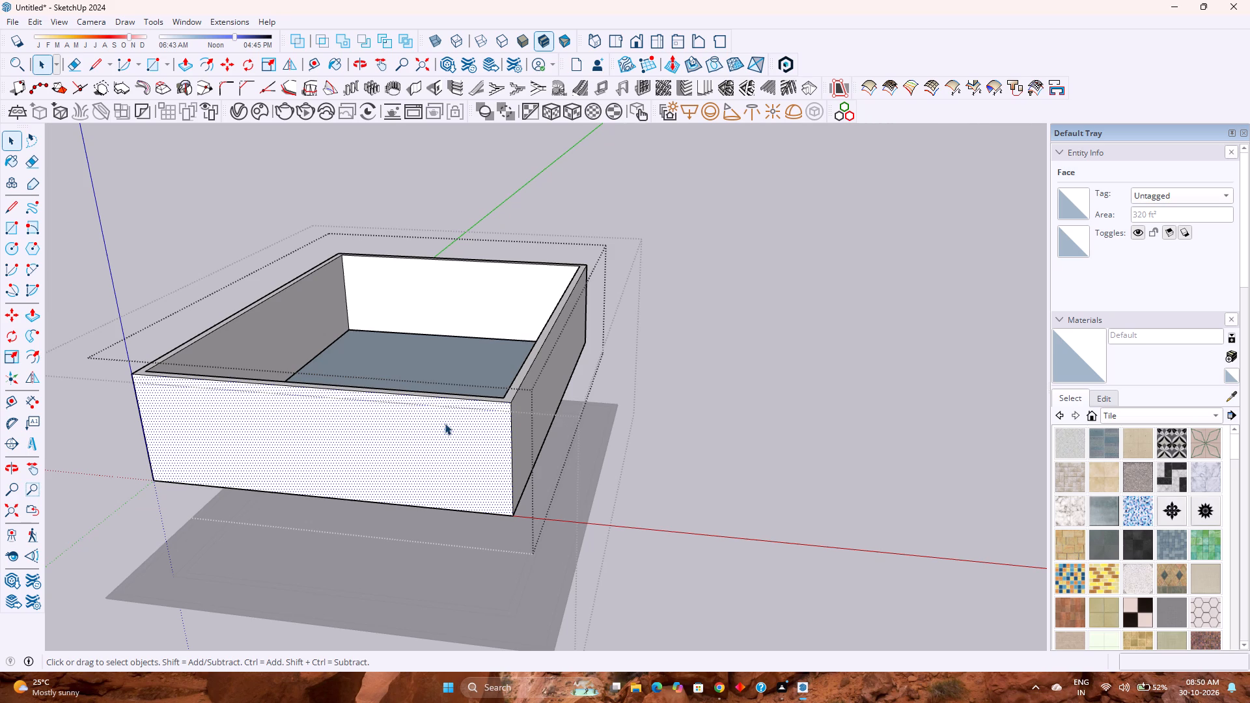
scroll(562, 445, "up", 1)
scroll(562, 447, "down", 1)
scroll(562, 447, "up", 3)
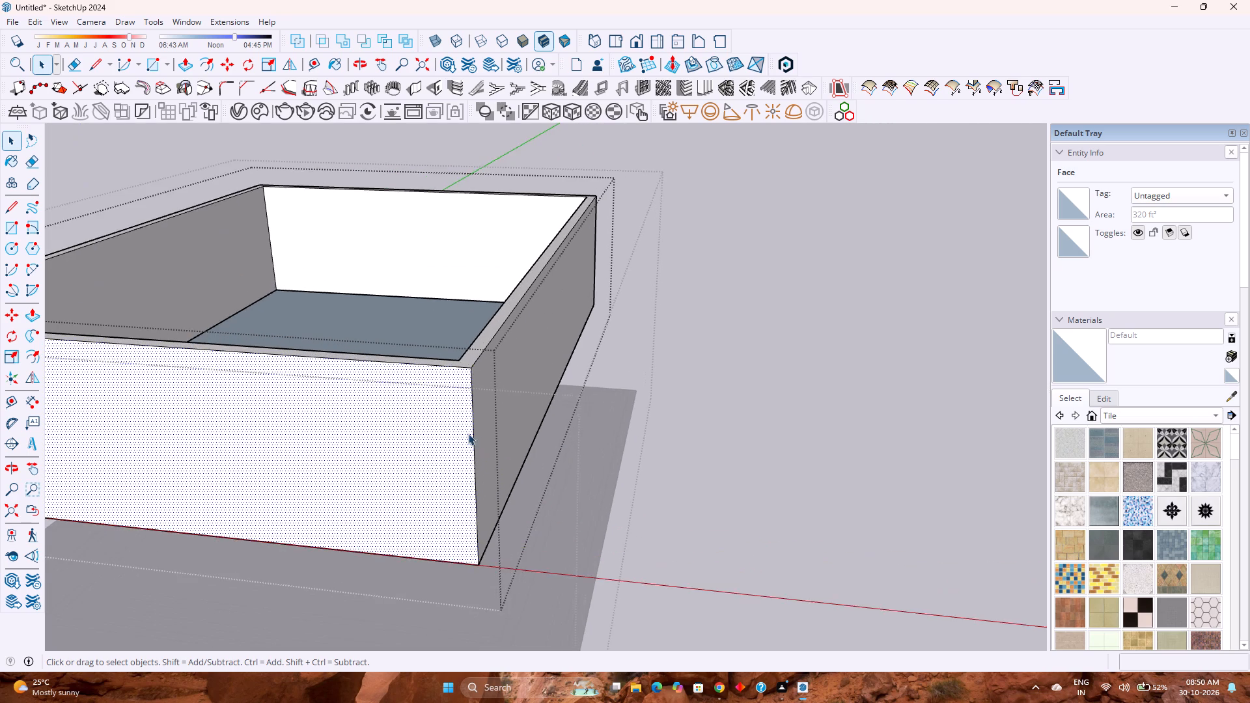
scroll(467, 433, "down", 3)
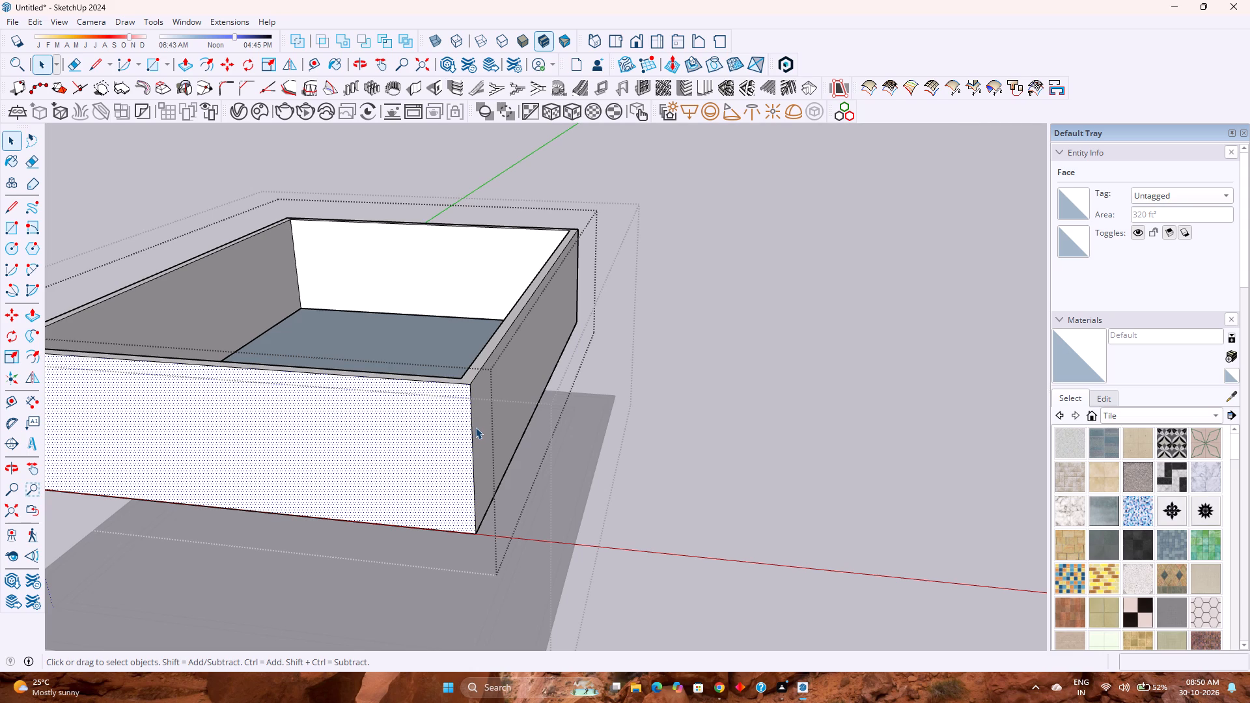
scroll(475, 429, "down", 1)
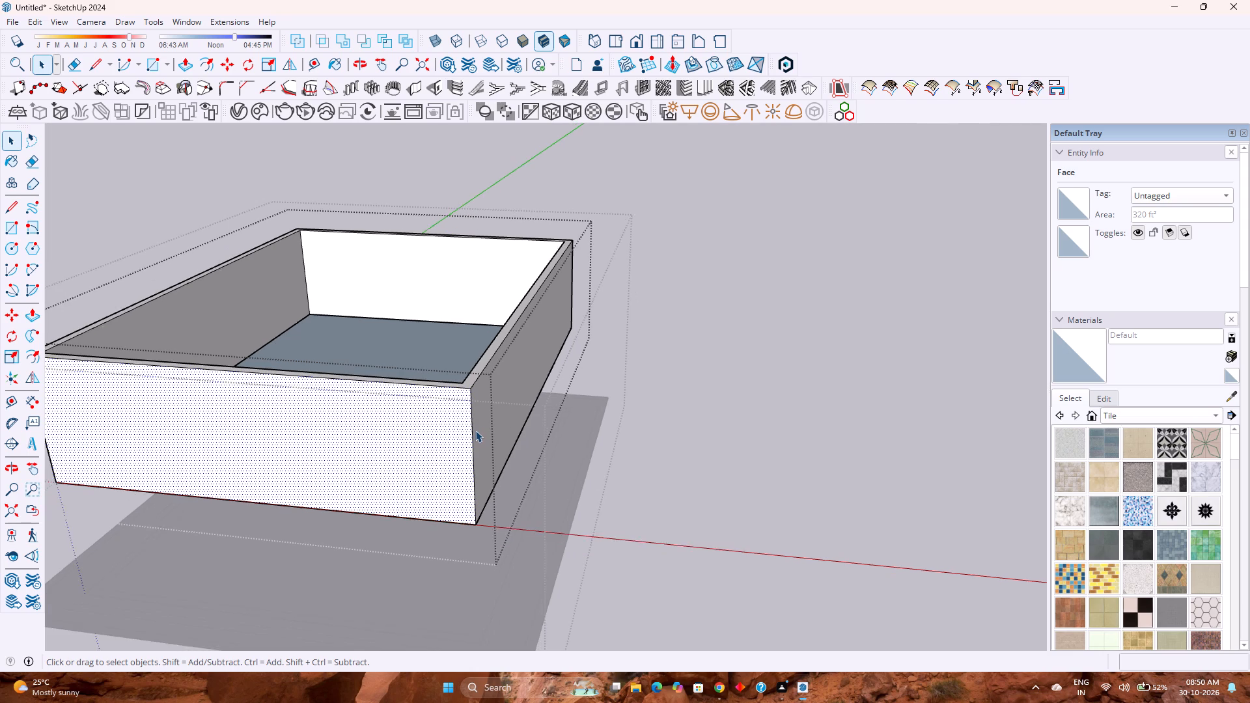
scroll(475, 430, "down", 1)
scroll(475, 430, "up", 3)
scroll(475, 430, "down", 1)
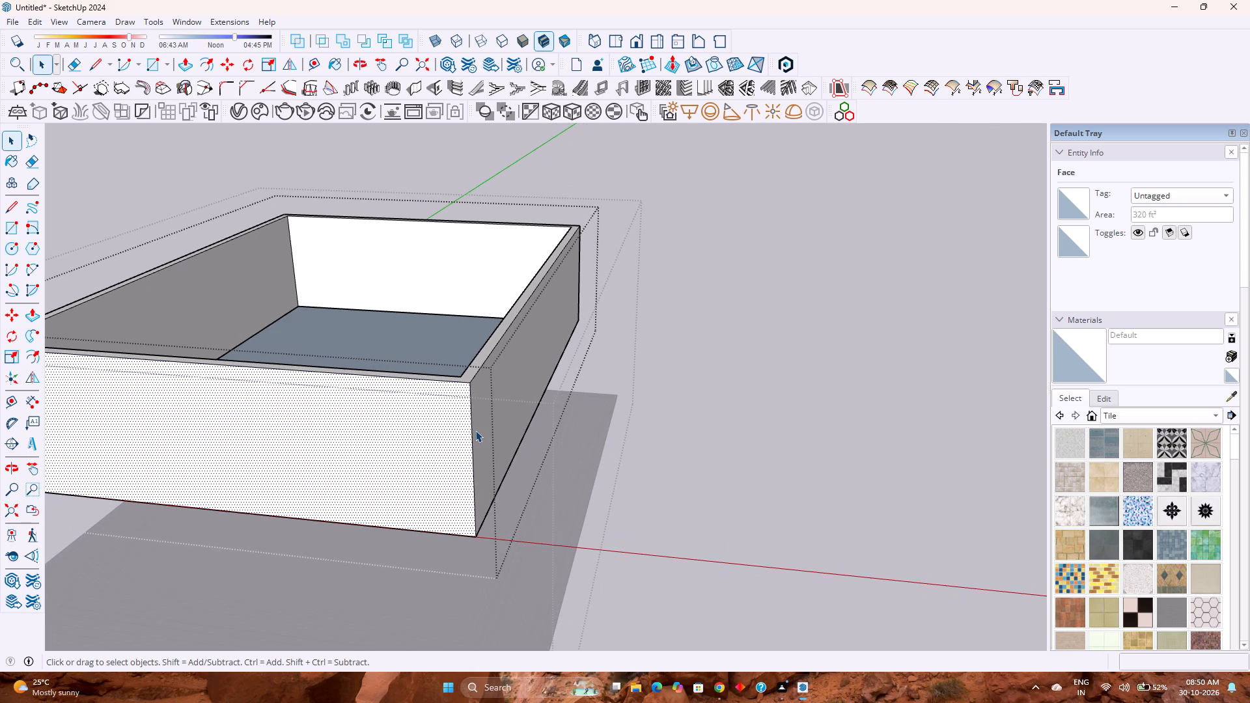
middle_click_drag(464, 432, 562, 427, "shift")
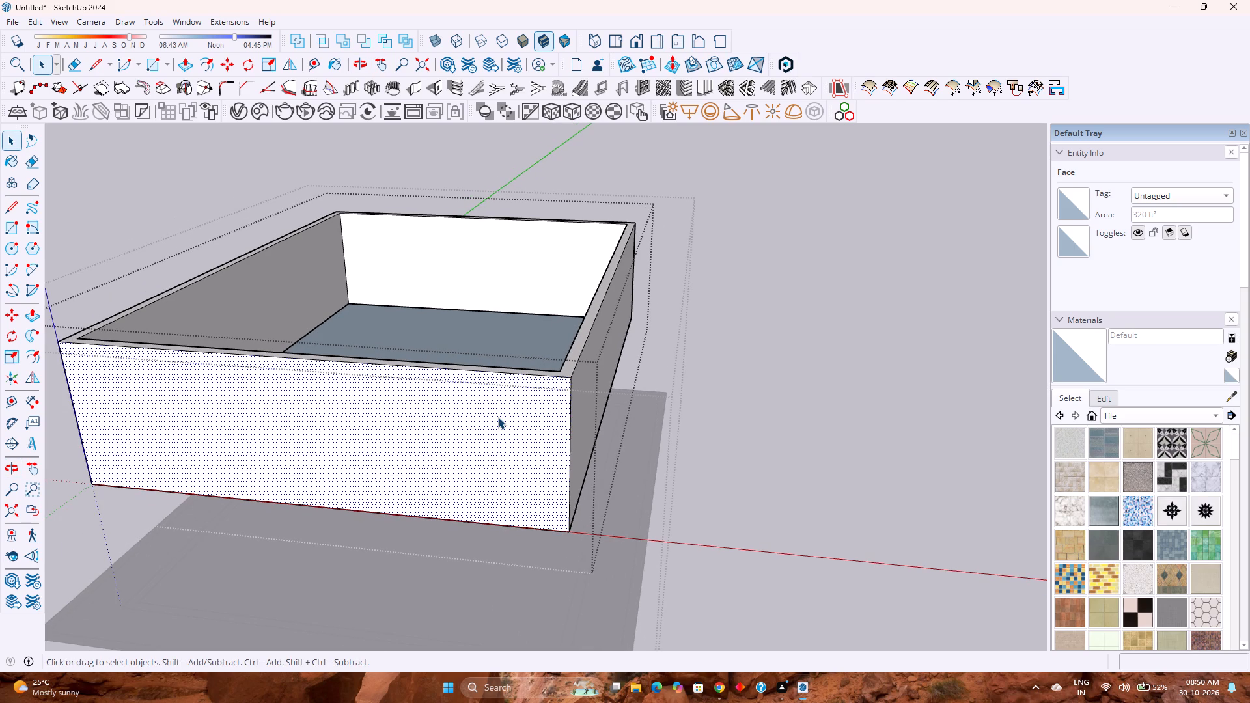
Place a vertical guide on the front wall face, 2' from its vertical edge along the blue axis.
left_click(424, 417)
left_click(309, 64)
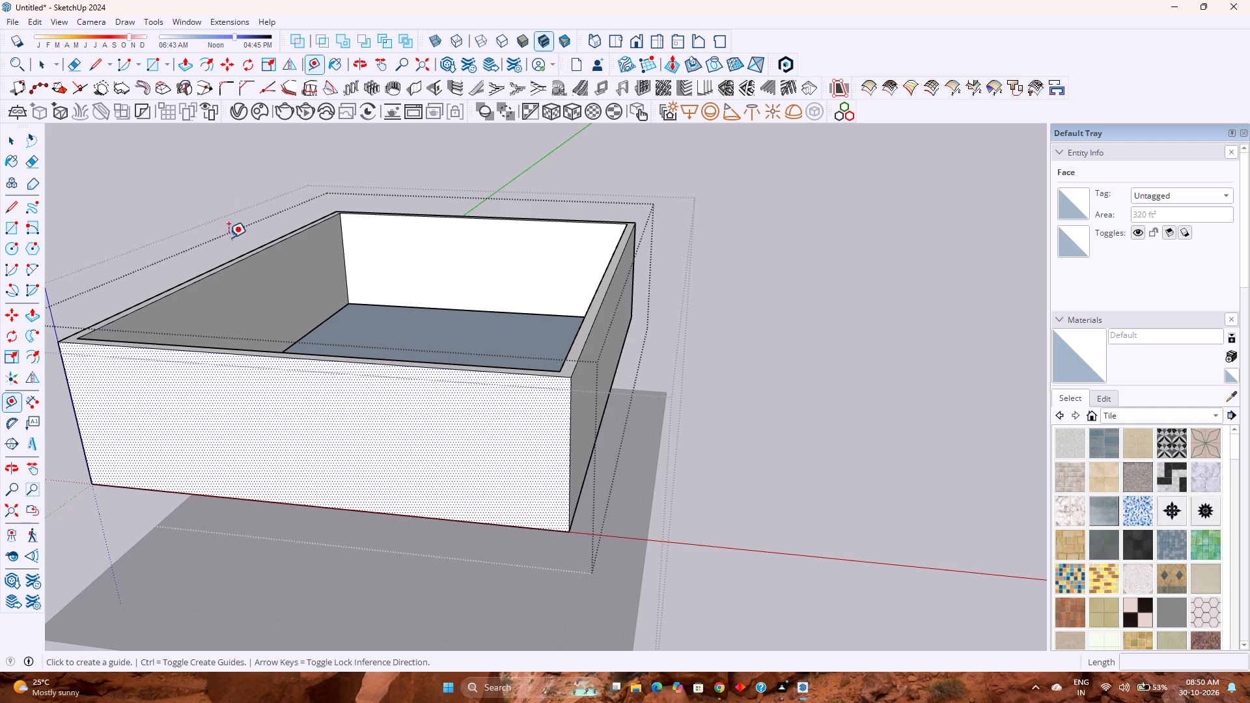
left_click(72, 379)
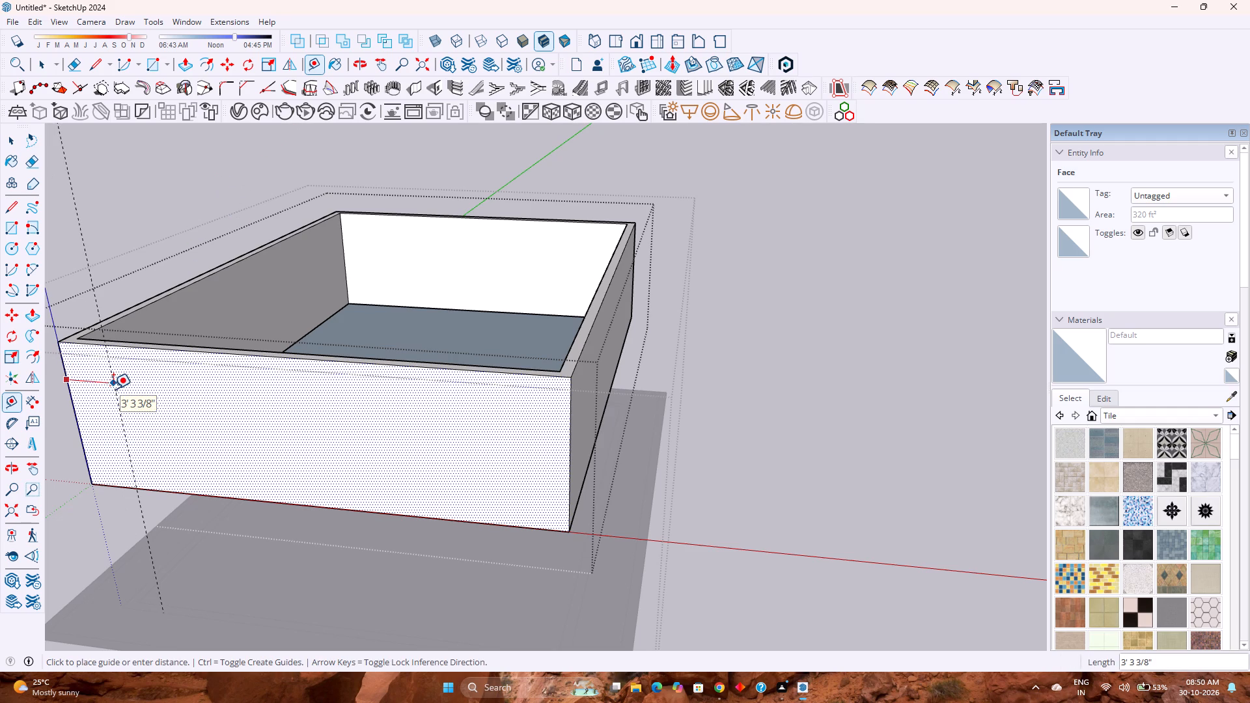
key("1")
key("apostrophe")
key("Return")
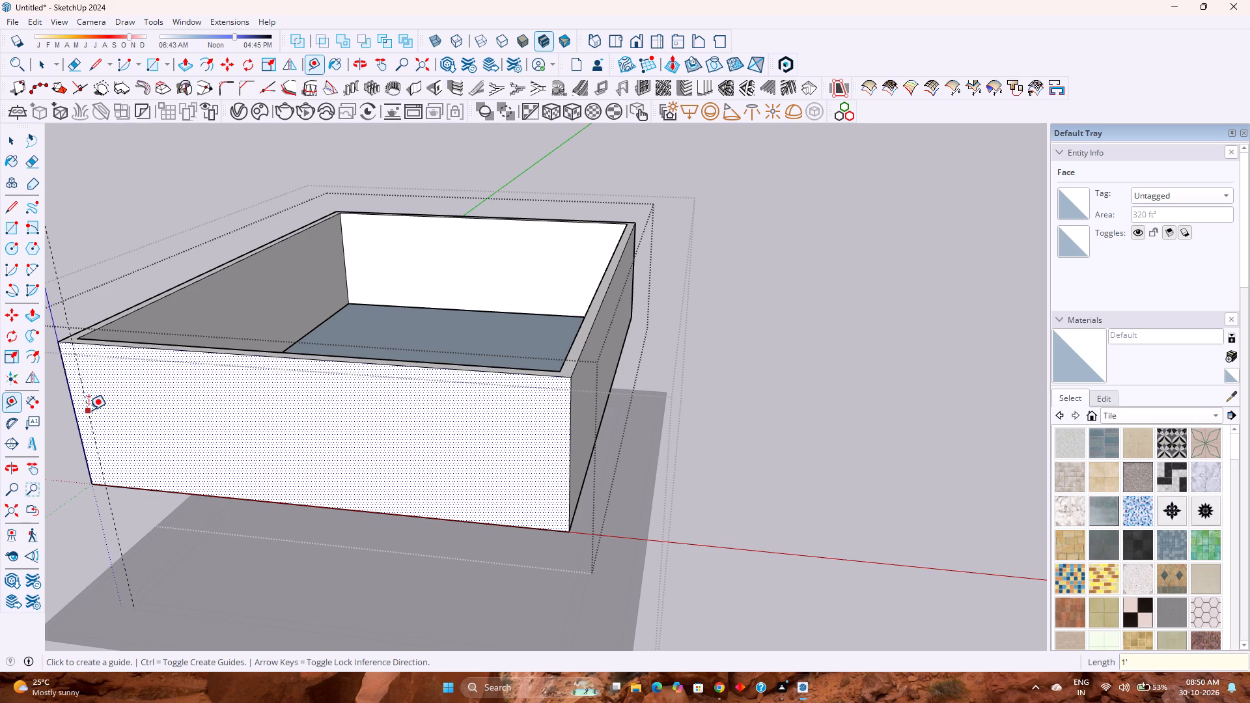
type("1'6\"")
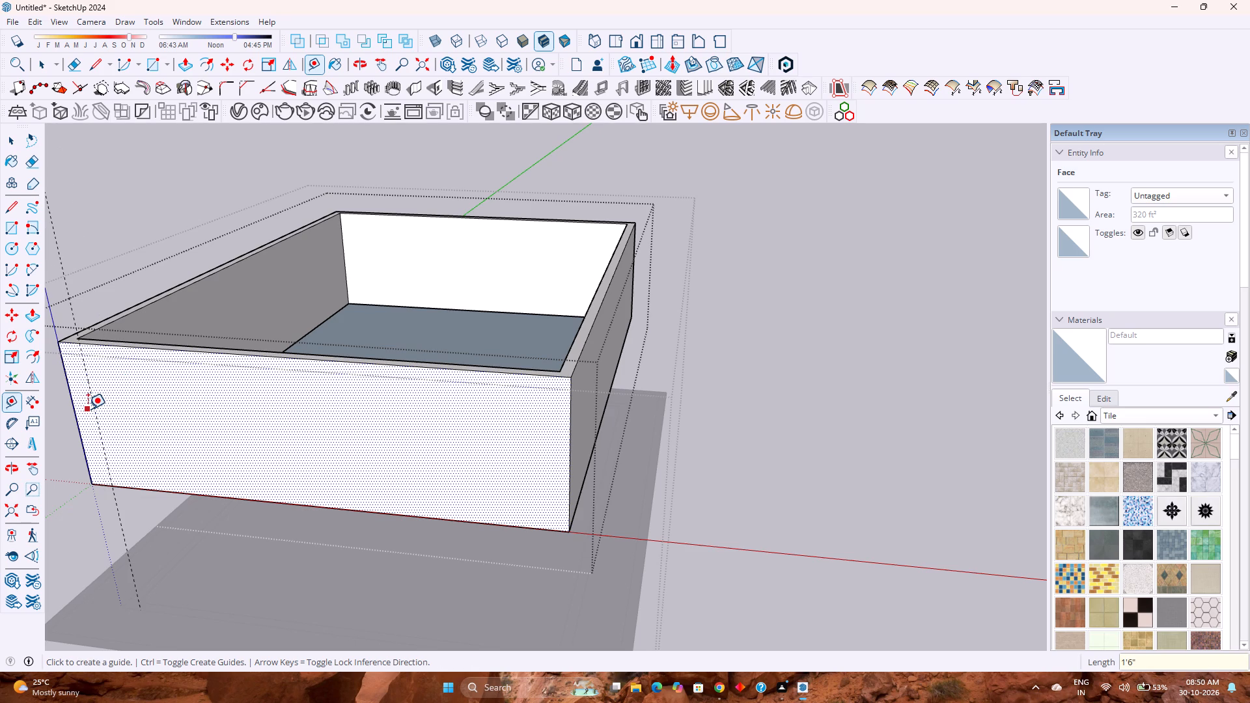
key("Return")
middle_click_drag(87, 411, 111, 373)
type("2'")
key("Return")
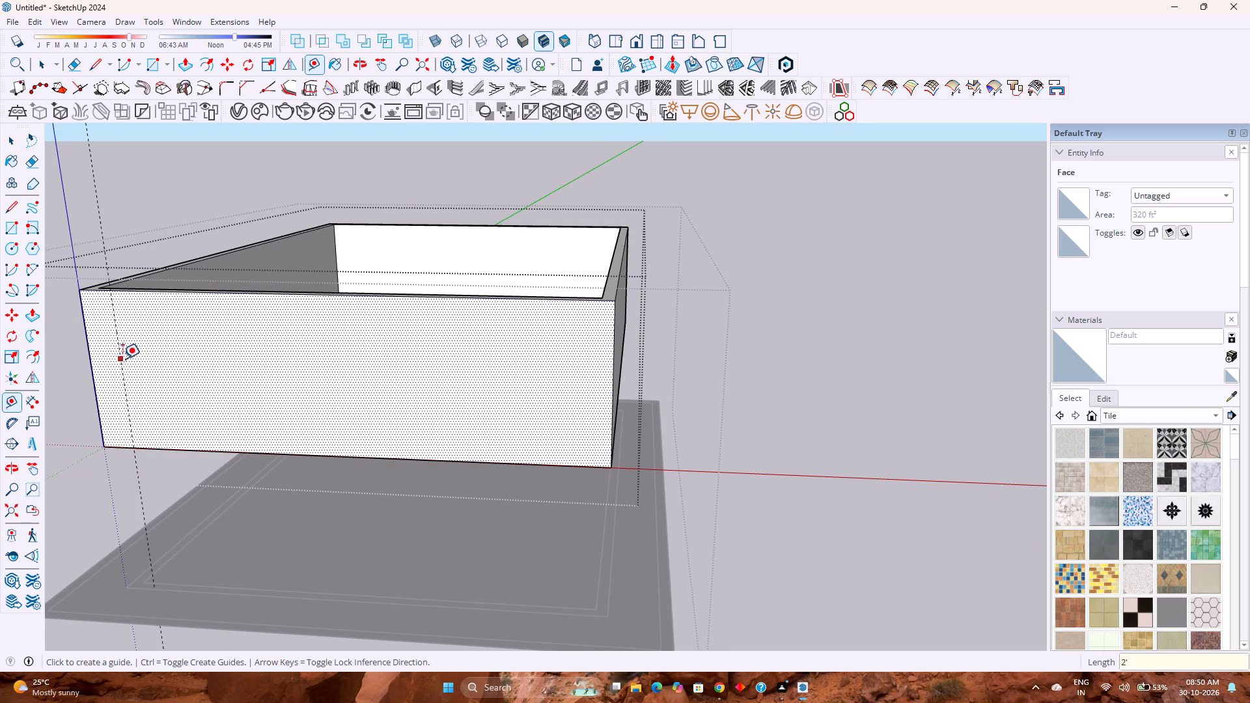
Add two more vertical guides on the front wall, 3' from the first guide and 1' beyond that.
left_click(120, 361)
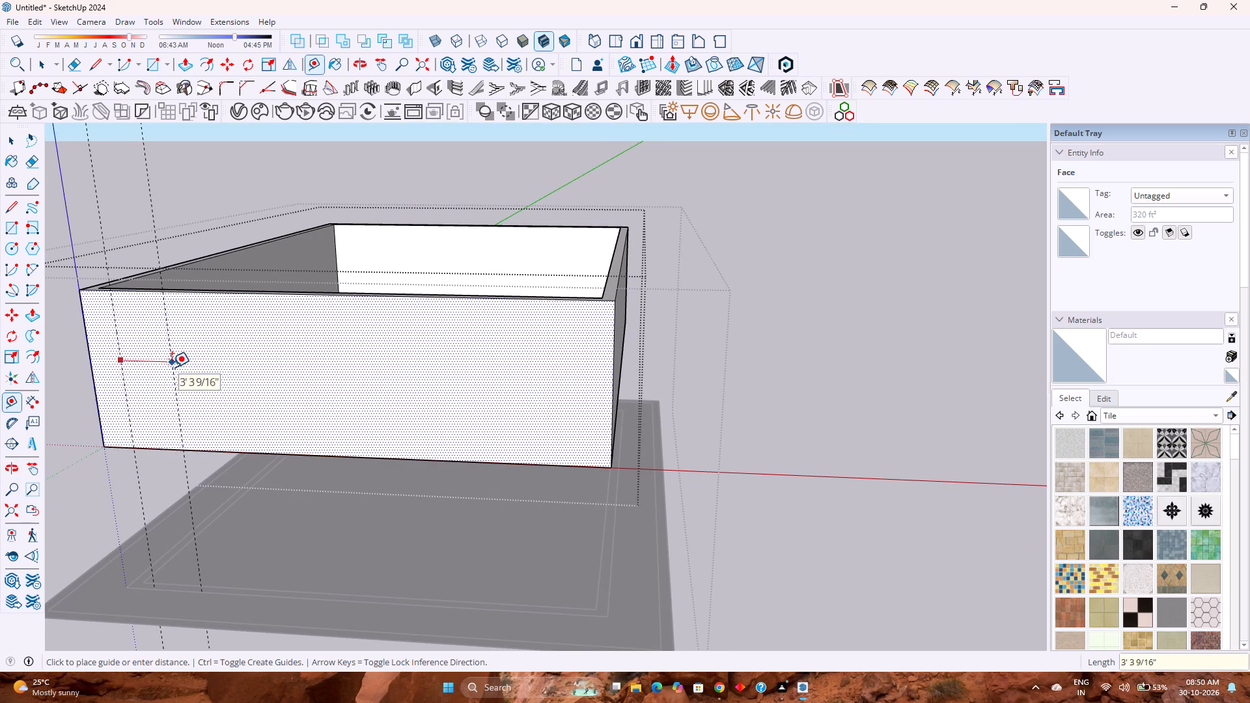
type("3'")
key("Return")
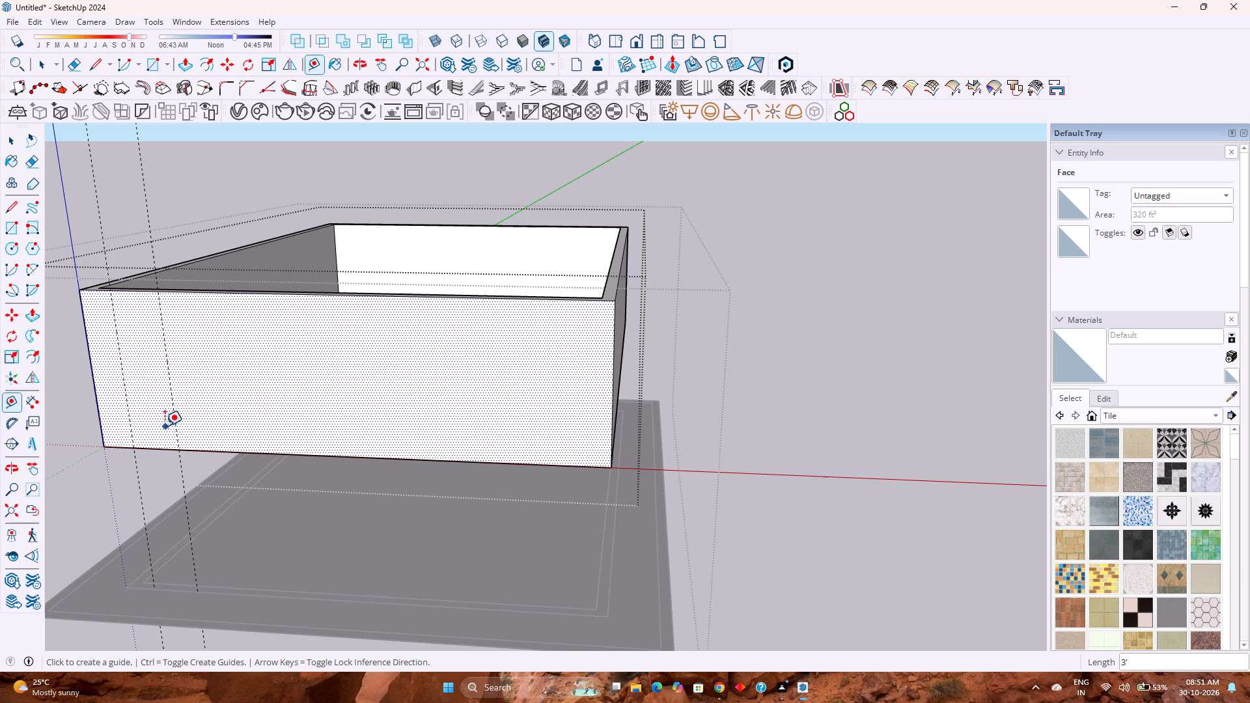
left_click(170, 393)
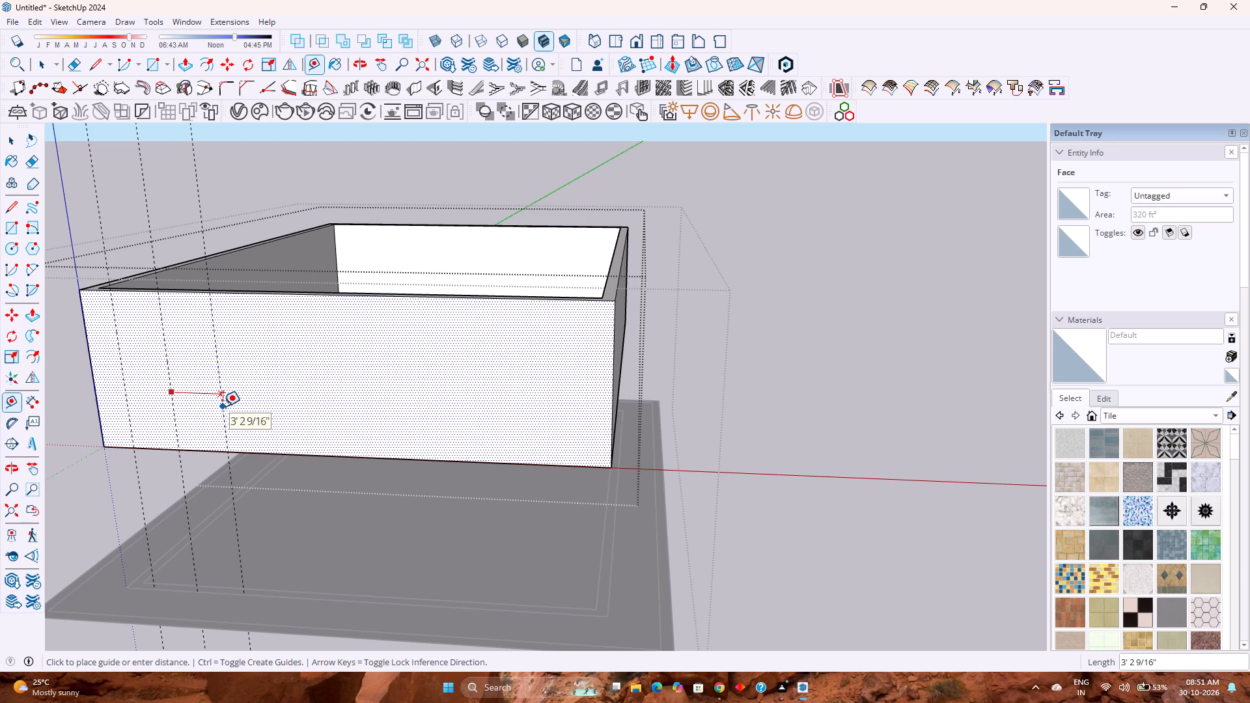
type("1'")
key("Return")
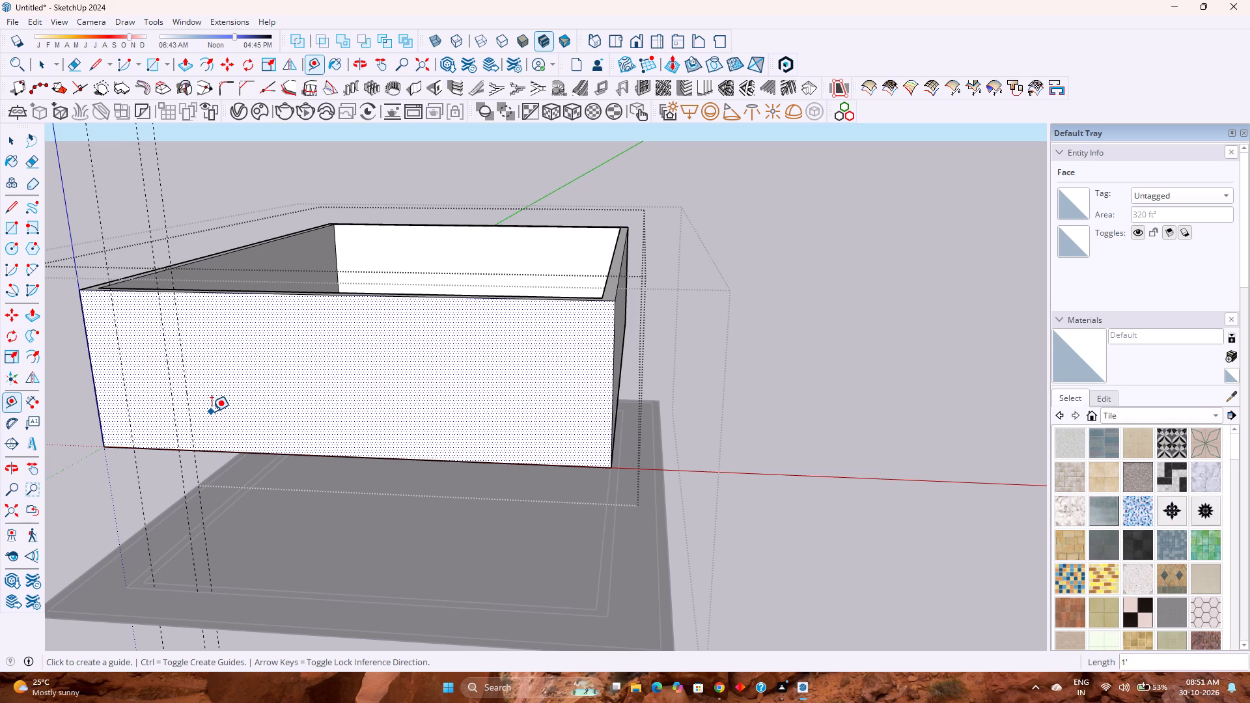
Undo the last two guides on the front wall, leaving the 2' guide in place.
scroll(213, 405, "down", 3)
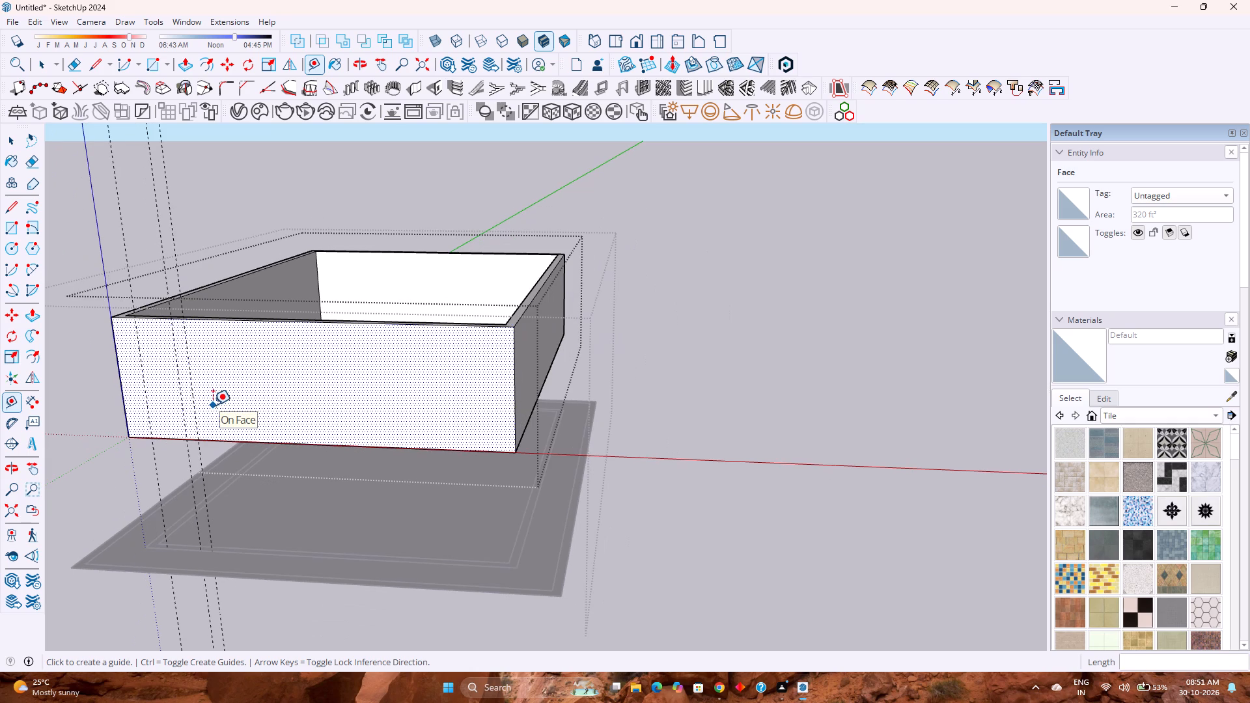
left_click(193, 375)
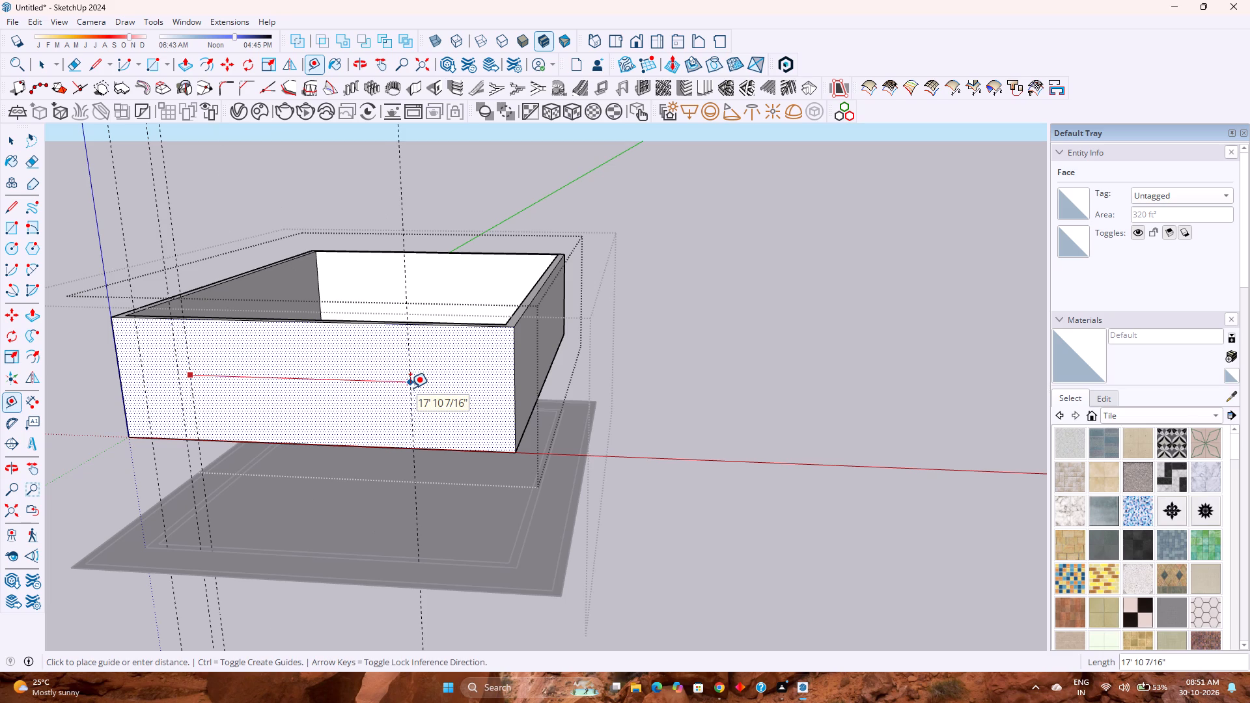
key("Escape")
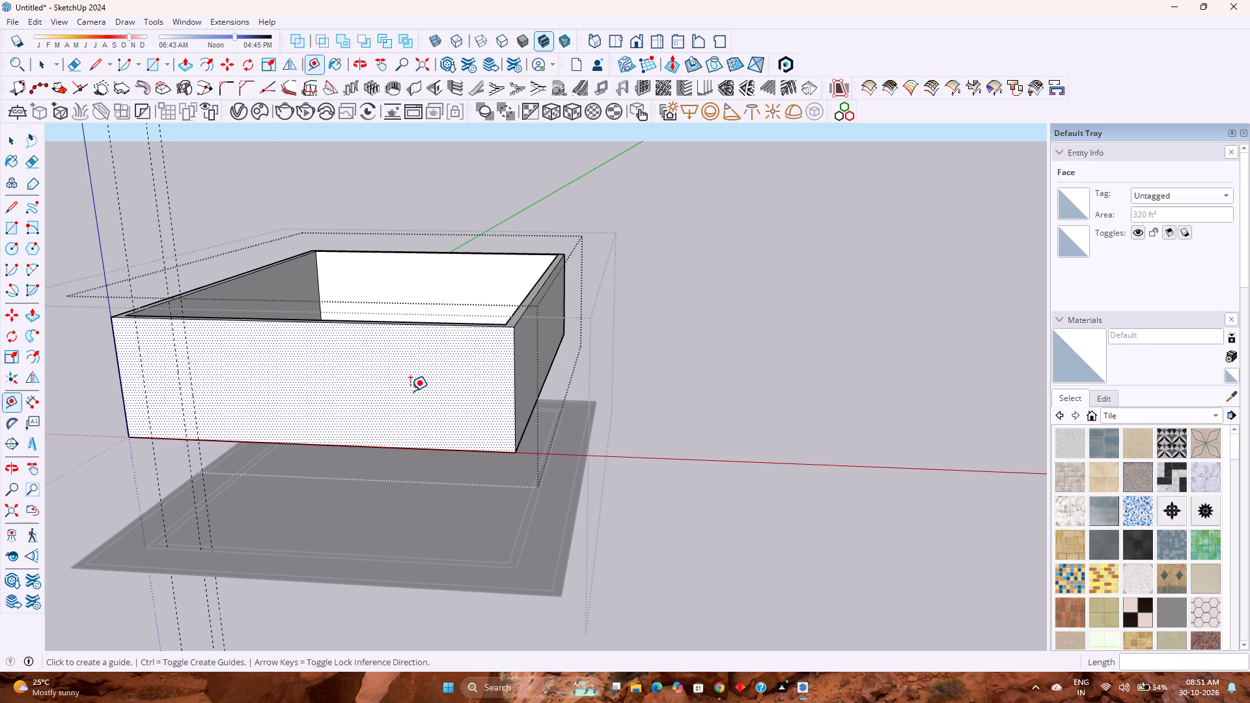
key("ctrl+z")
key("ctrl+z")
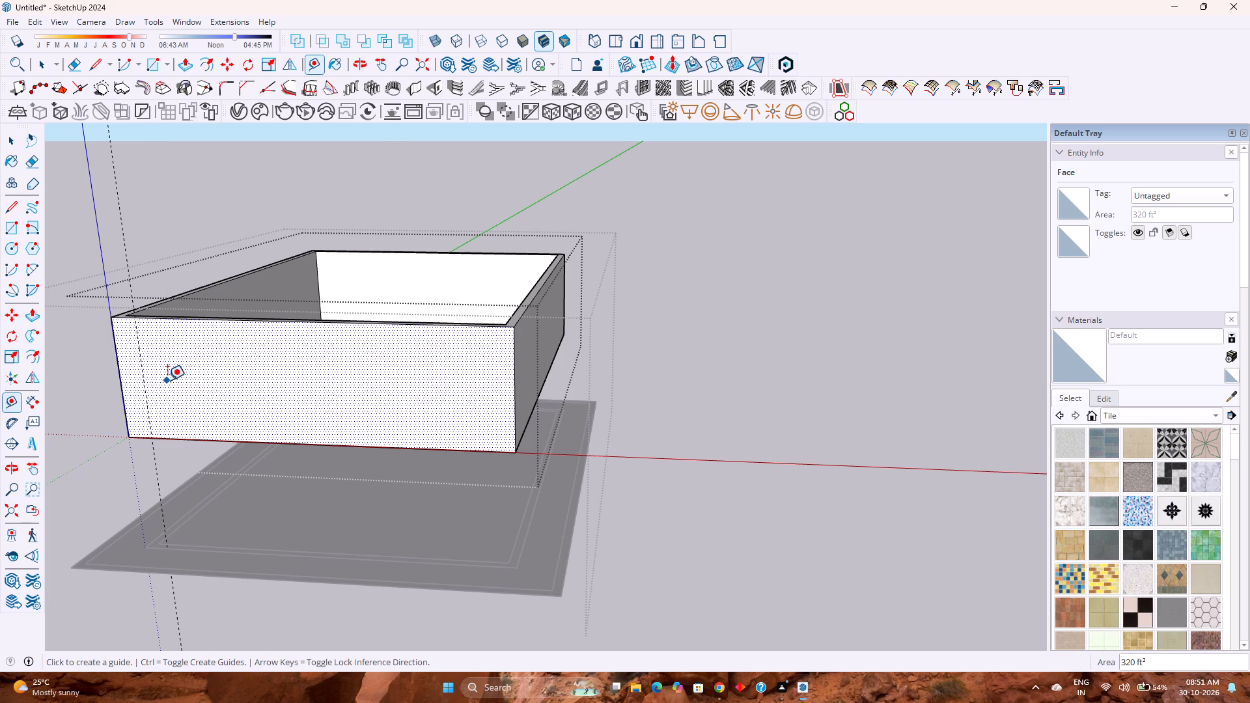
Place three vertical guides on the front wall at successive spacings of 4', 2' and 18' from the 2' guide.
left_click(143, 376)
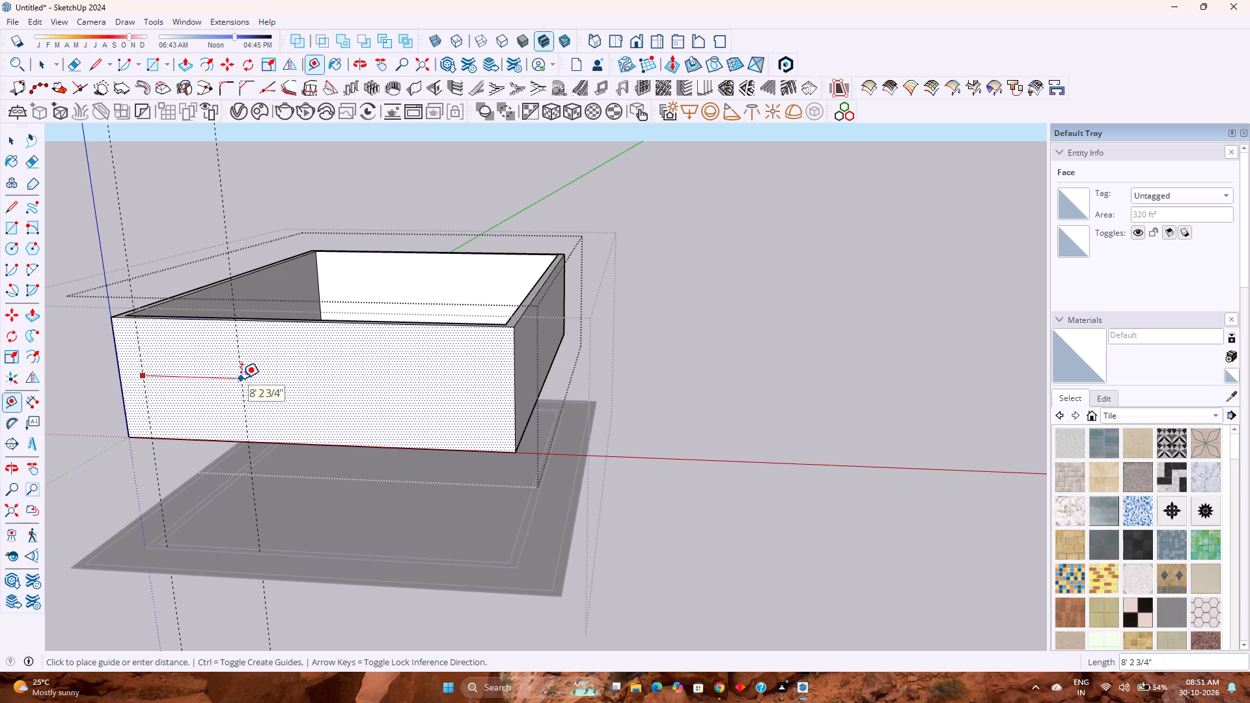
type("4'")
key("Return")
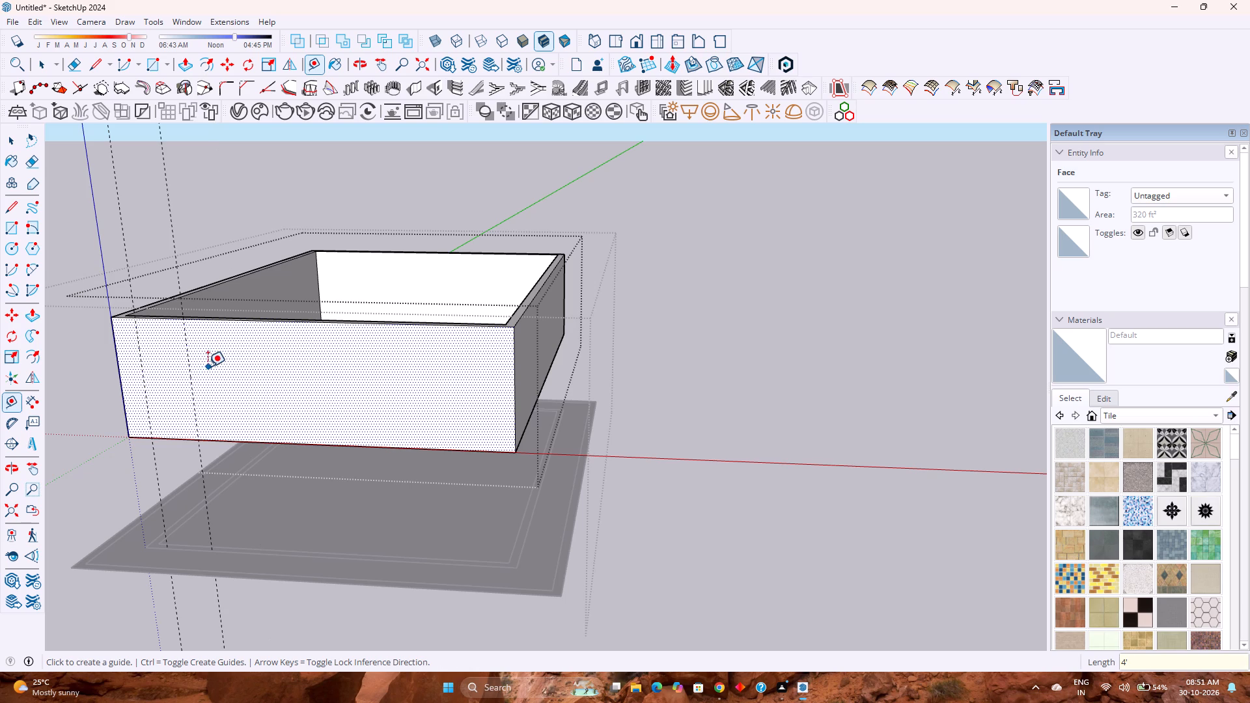
left_click(190, 344)
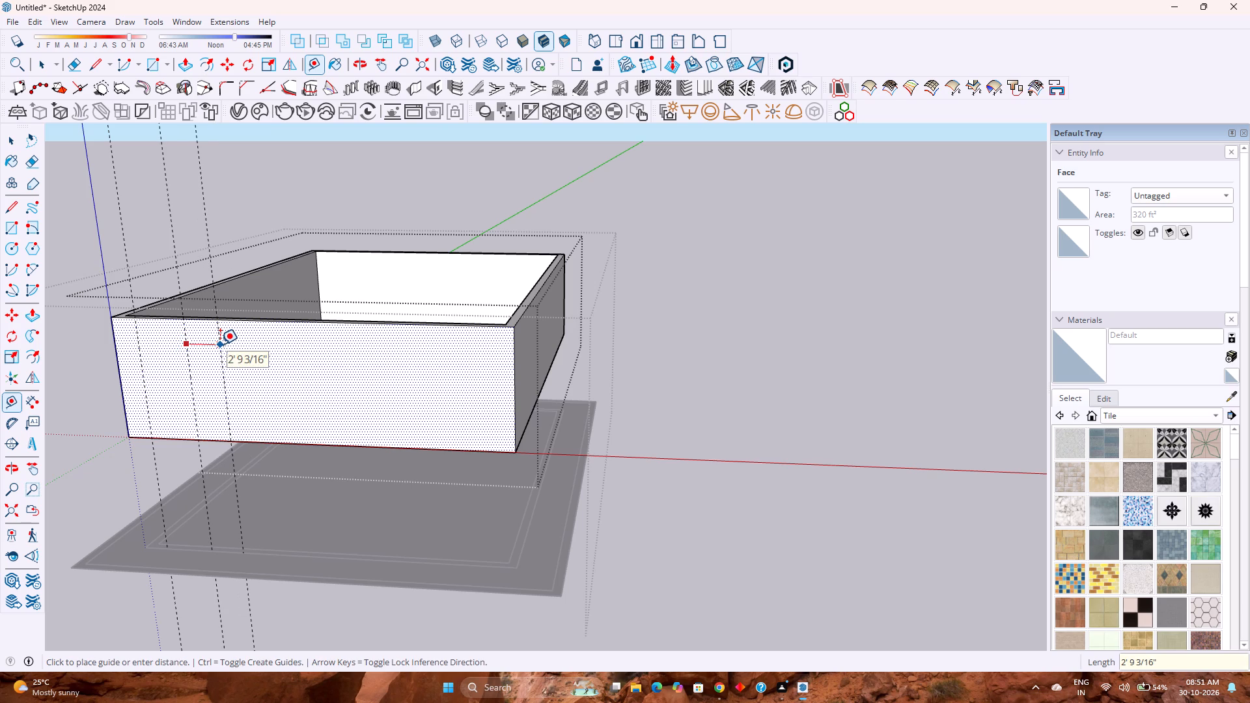
key("2")
key("apostrophe")
key("Return")
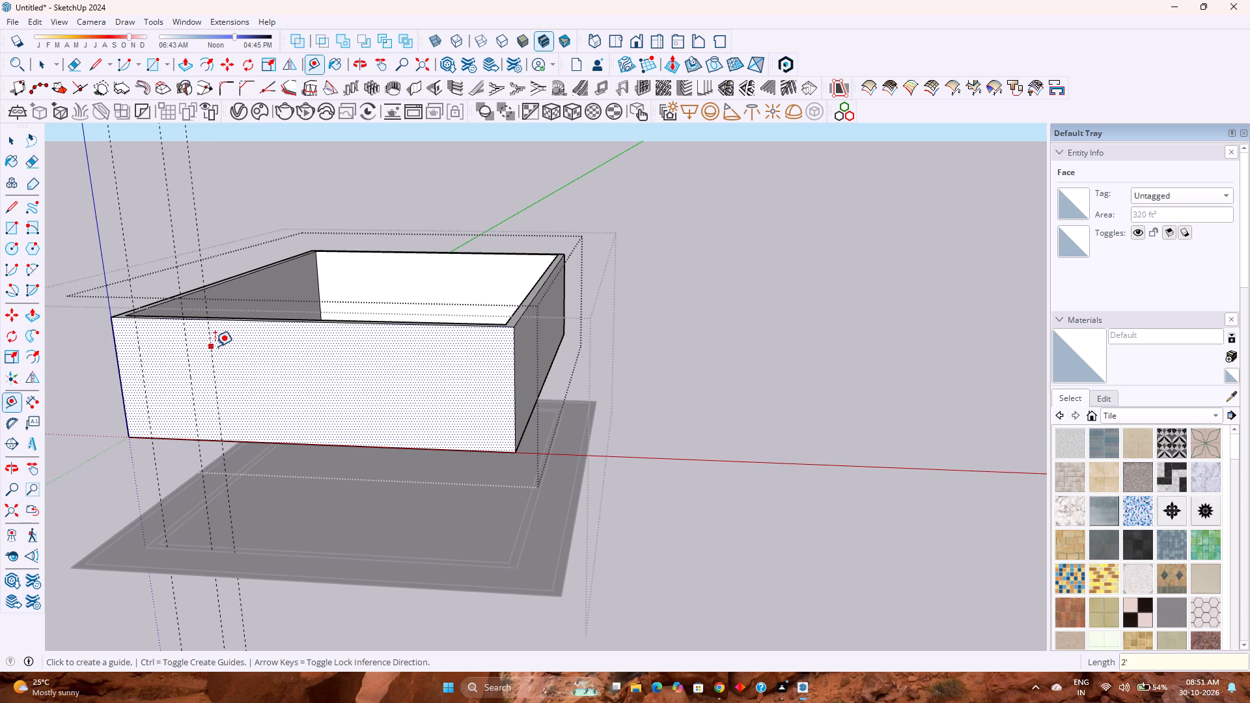
left_click(215, 346)
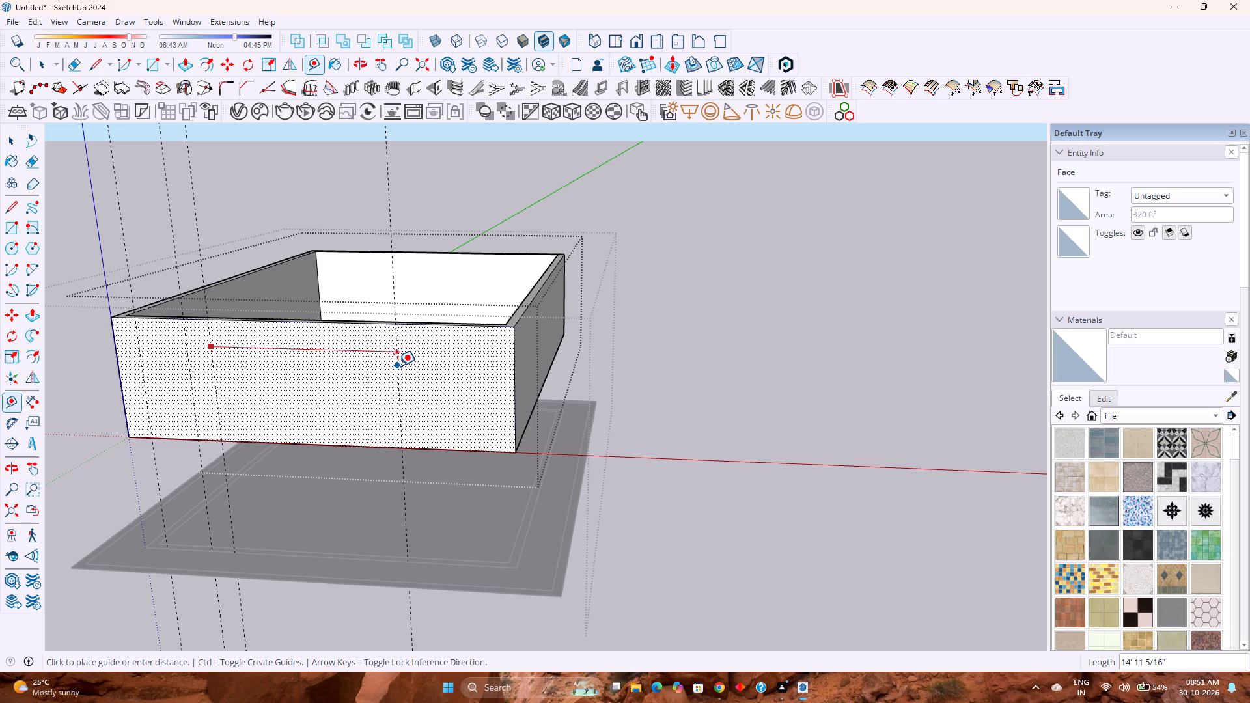
type("14")
key("BackSpace")
key("BackSpace")
type("18'")
key("Return")
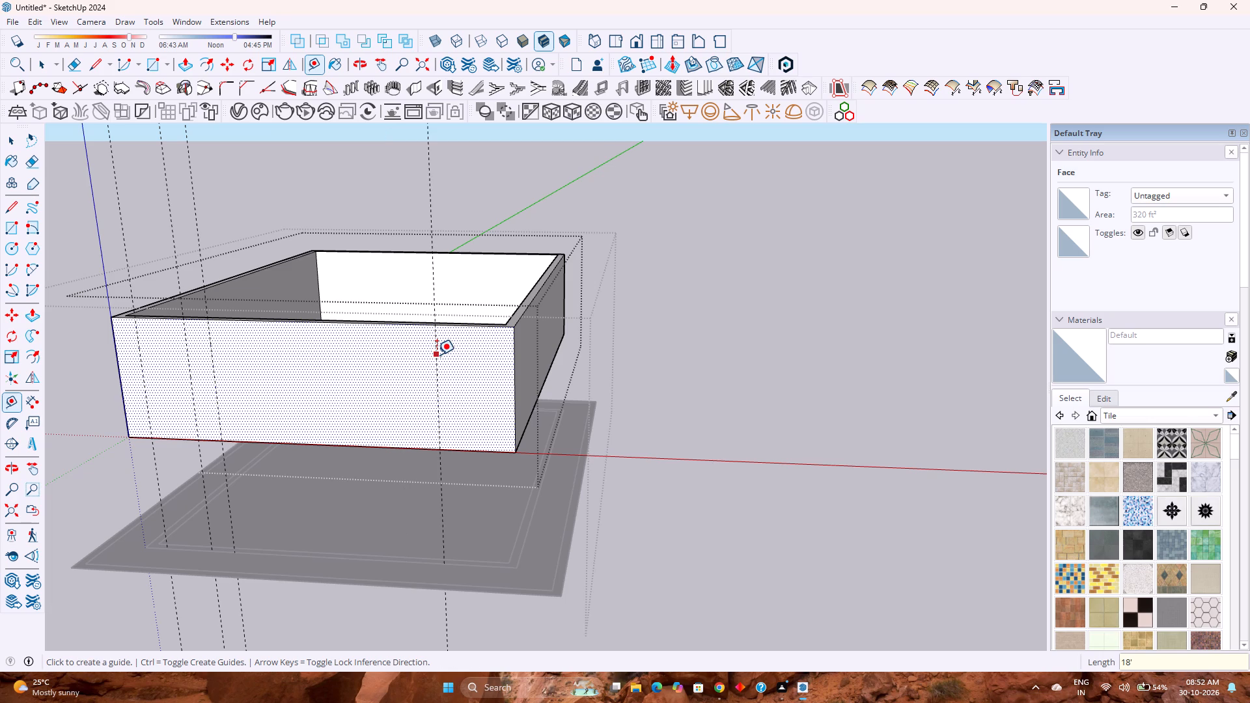
key("space")
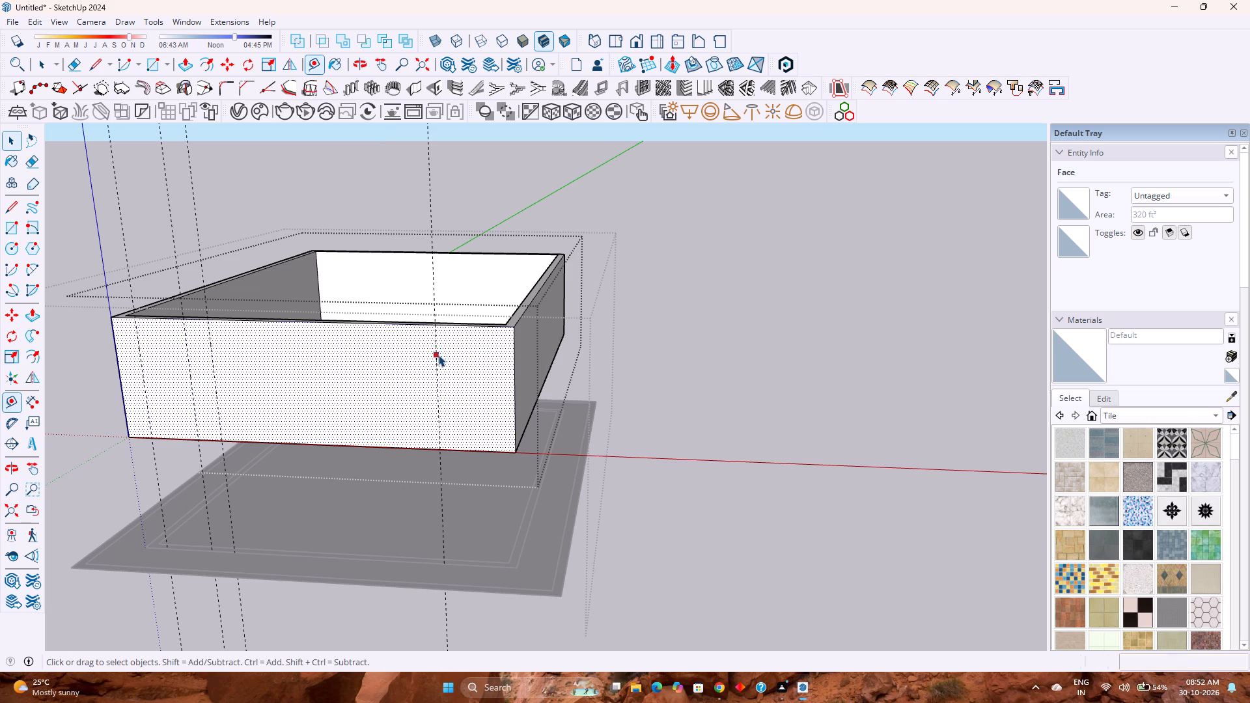
Push/Pull the inner face of the side wall at the front wall's far end inward to the last vertical guide.
middle_click_drag(442, 356, 612, 395)
middle_click(612, 395)
left_click(555, 318)
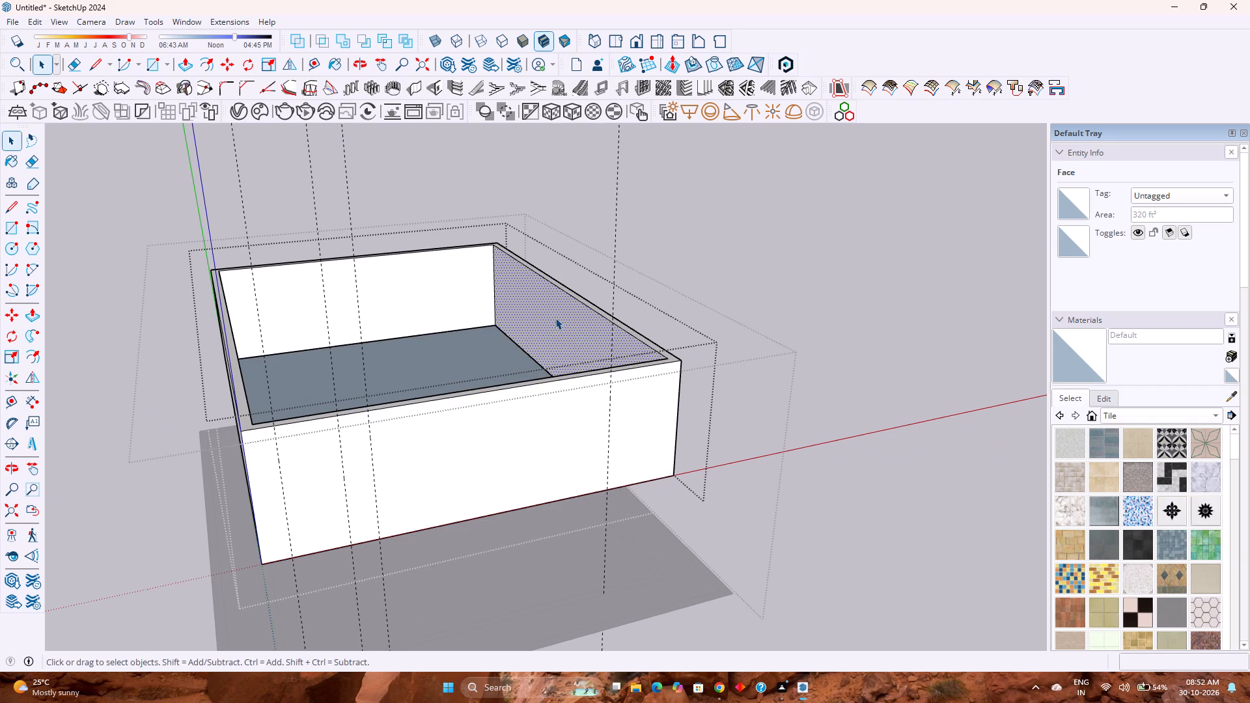
key("p")
left_click(553, 317)
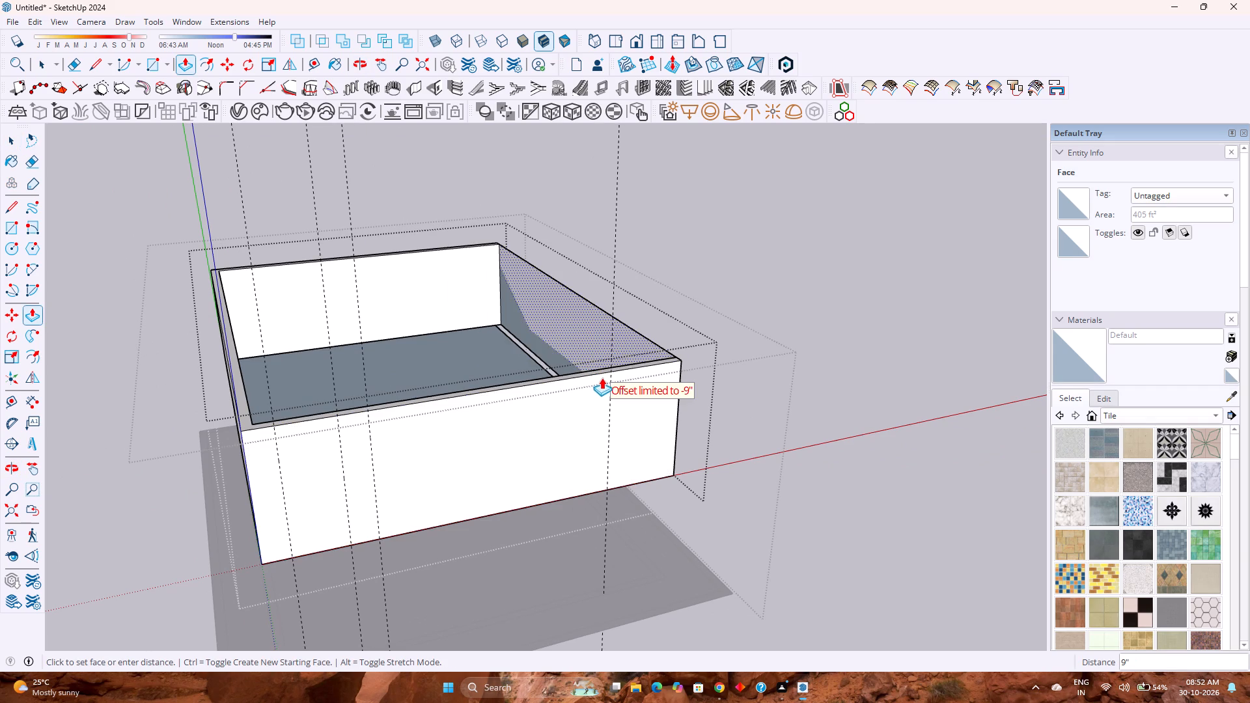
left_click(611, 367)
middle_click_drag(613, 366, 291, 389)
key("Escape")
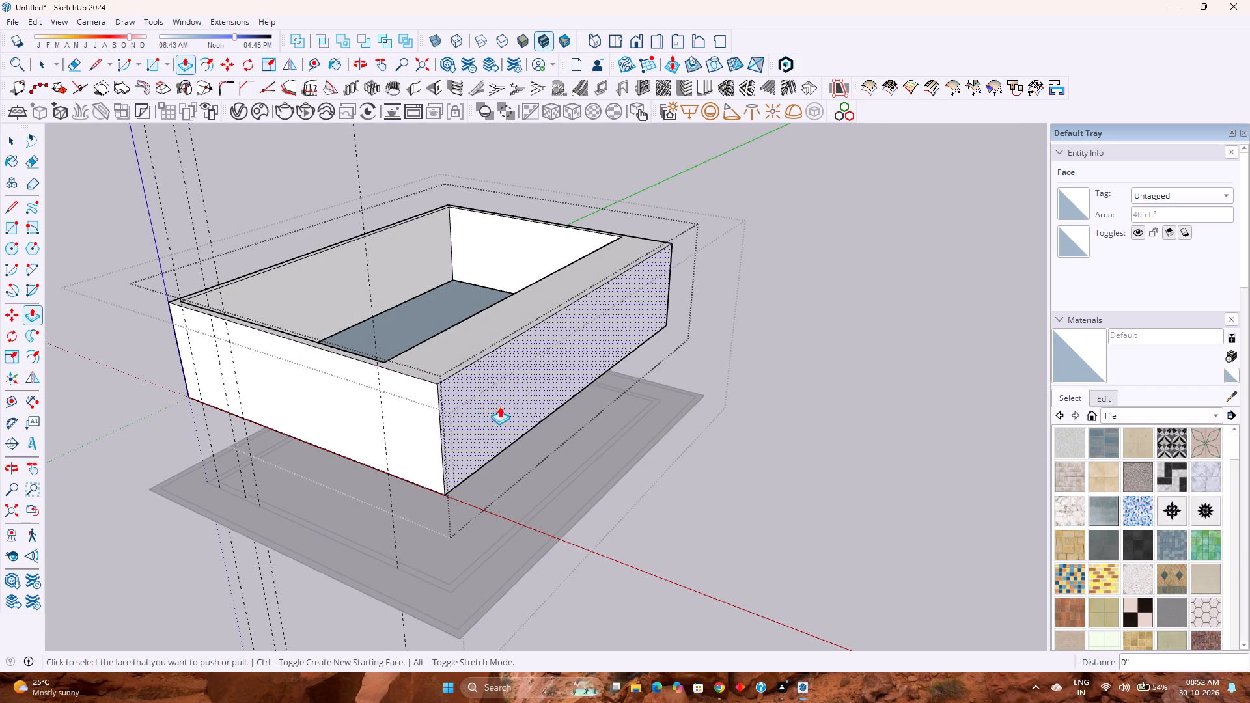
Push the outer face of that side wall inward by 5'3".
left_click(521, 389)
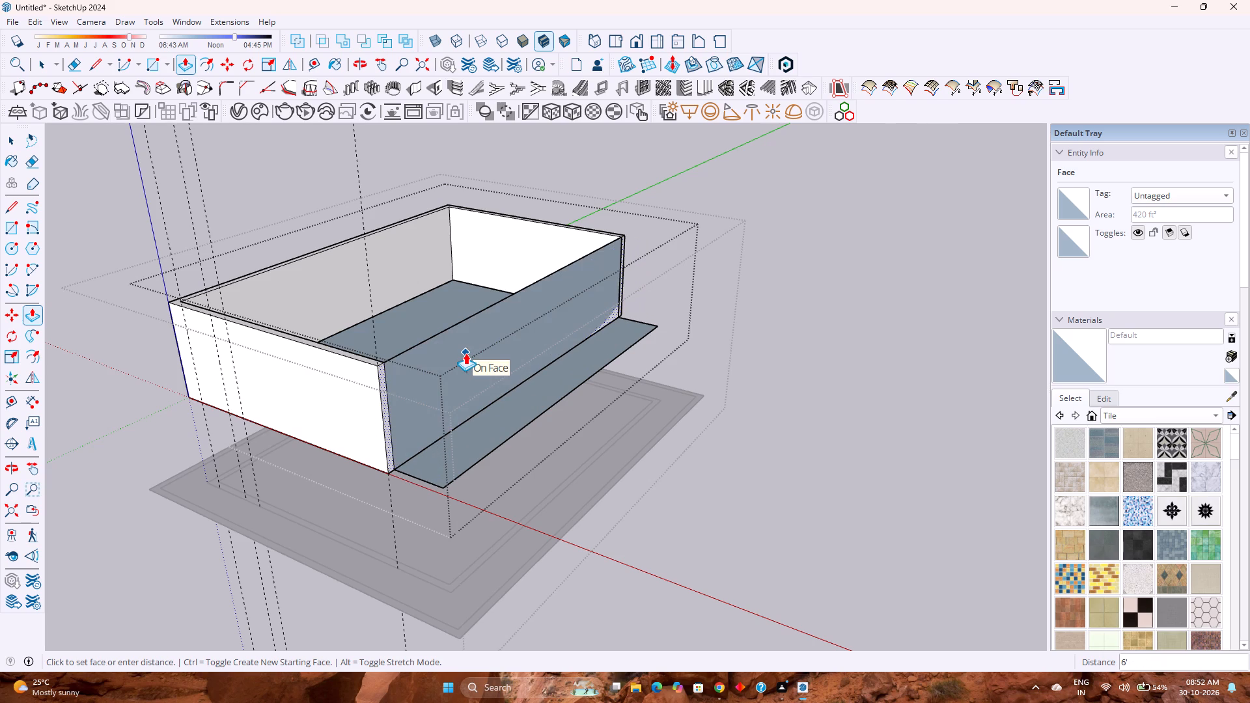
type("5'3\"")
key("Return")
key("space")
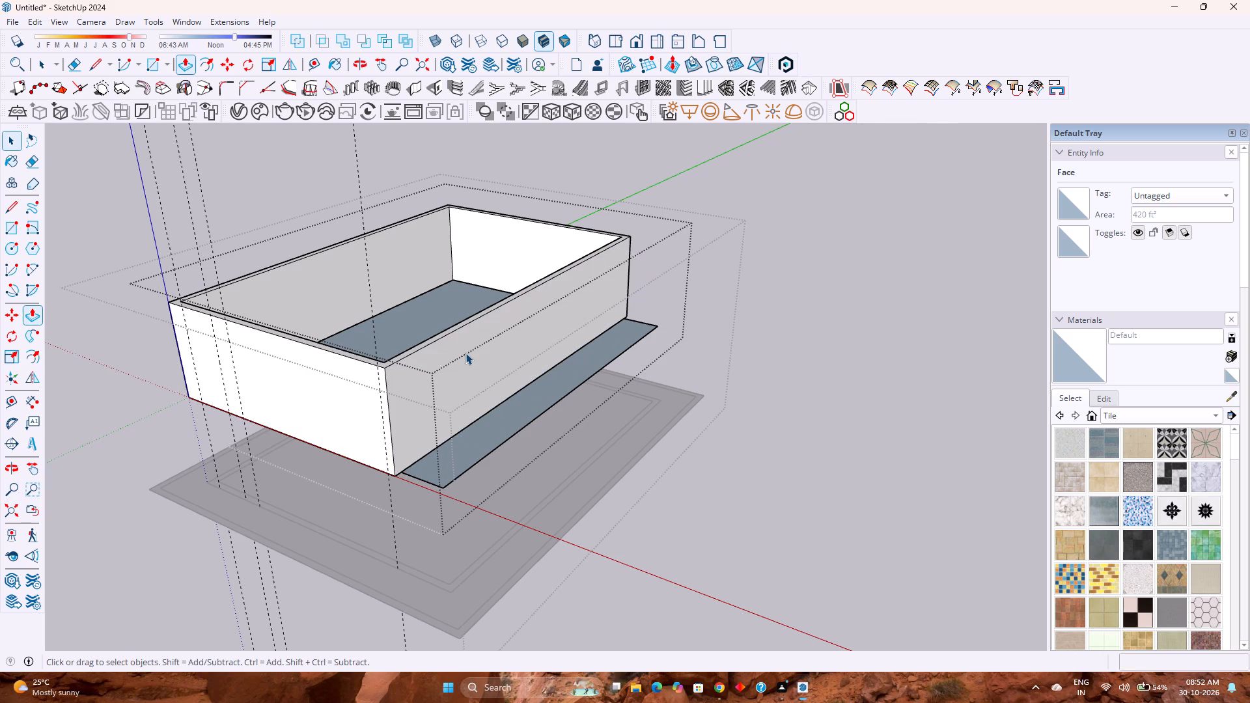
Scale the floor group along the red axis to about 0.83, pulling its protruding edge back to the moved side wall.
middle_click_drag(430, 351, 643, 455)
middle_click(643, 455)
left_click(449, 394)
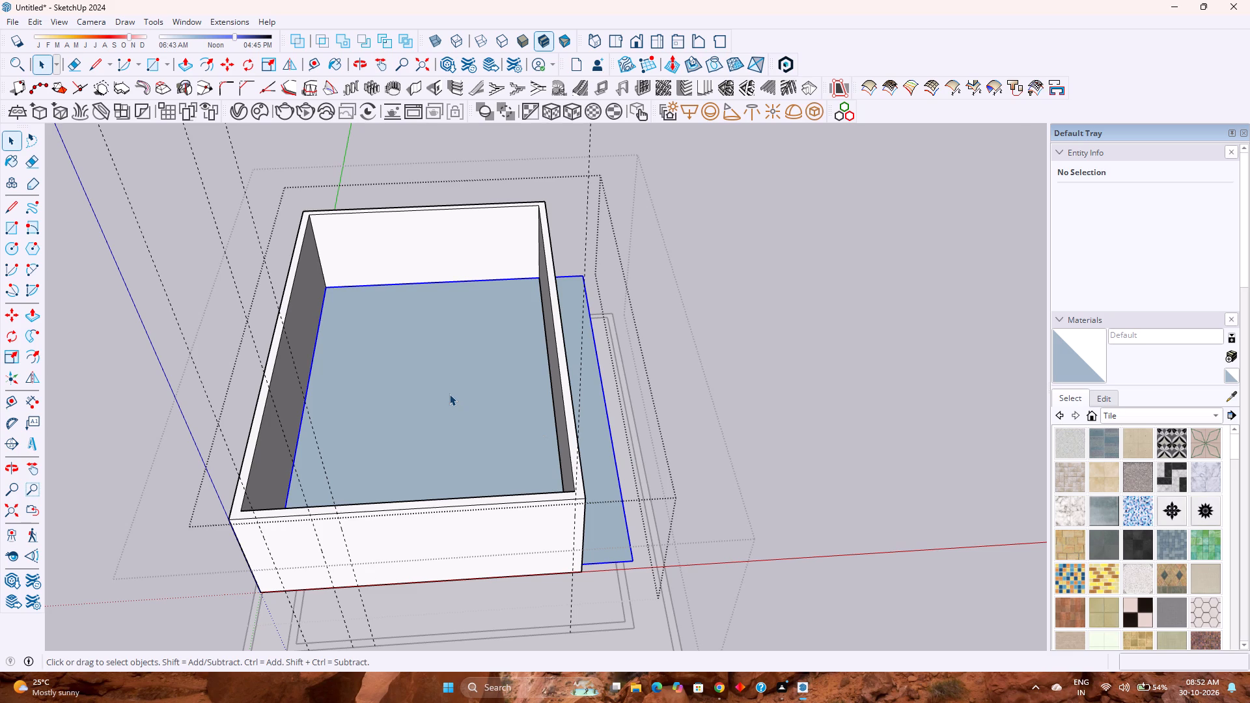
key("s")
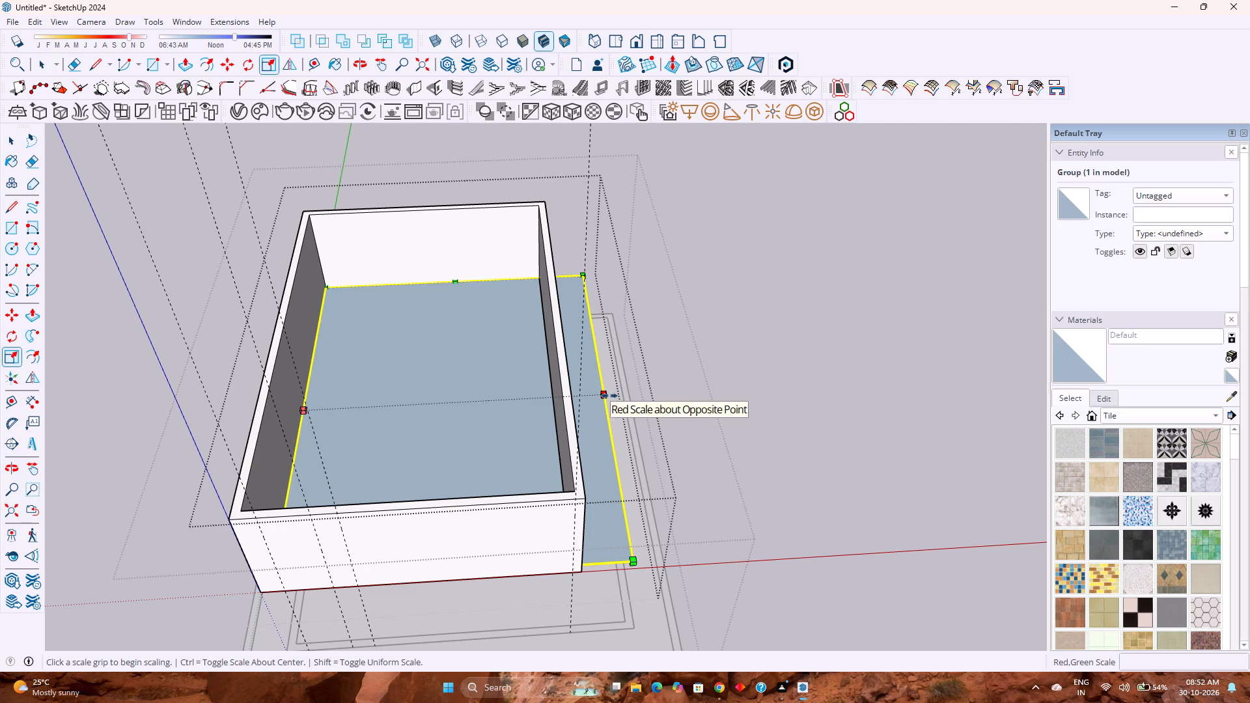
left_click(609, 396)
left_click(562, 382)
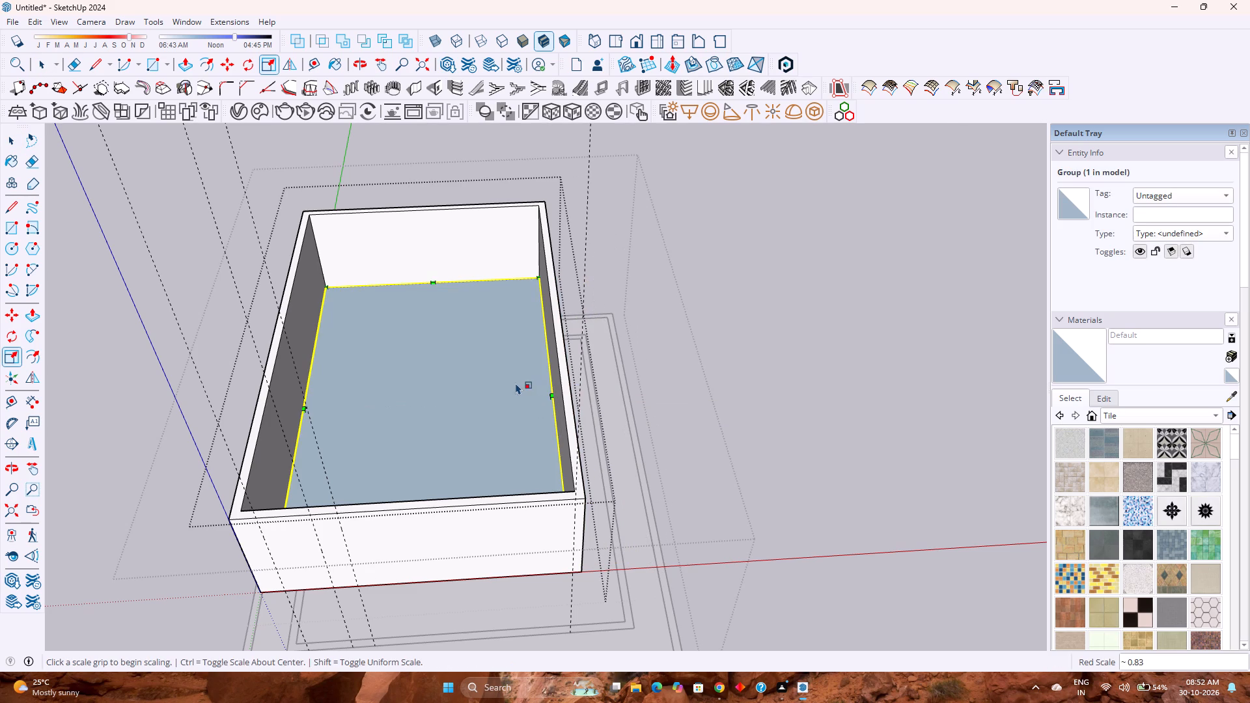
key("space")
key("Escape")
Place two horizontal guides on the front wall, 1' above its bottom edge and 1' below its top edge.
scroll(511, 387, "down", 4)
middle_click_drag(456, 459, 332, 287)
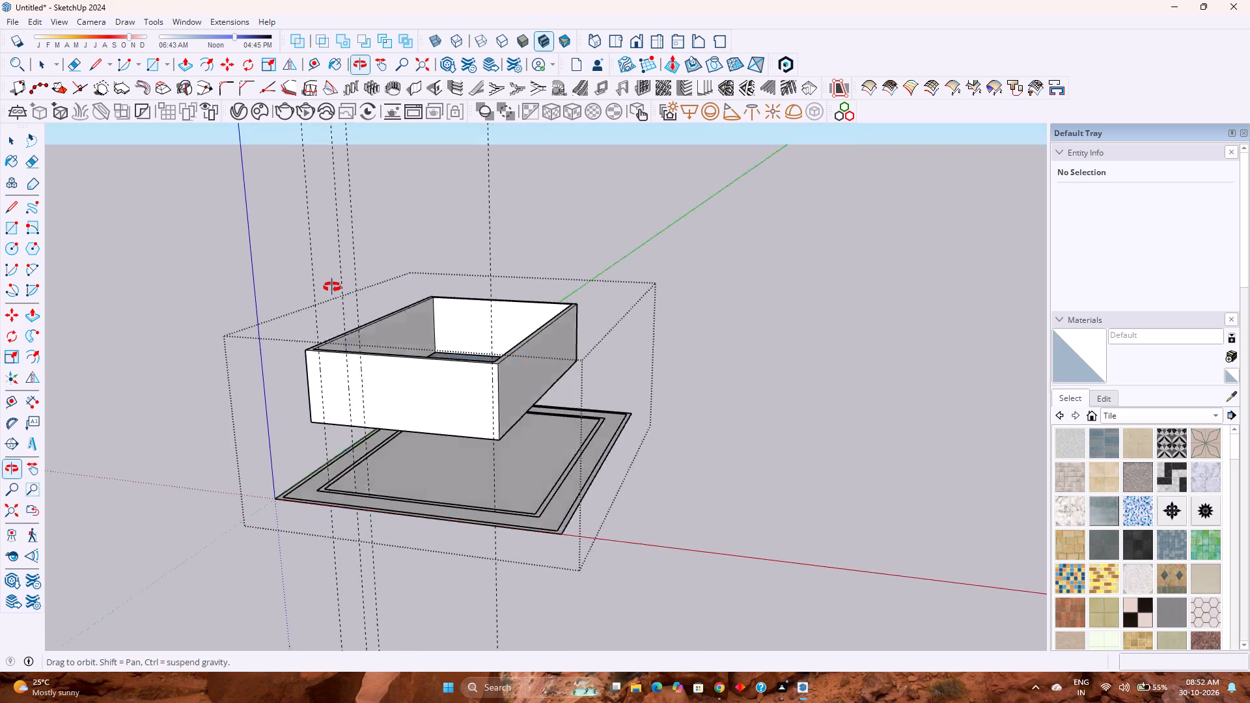
middle_click_drag(332, 287, 339, 285)
middle_click_drag(344, 284, 350, 283)
scroll(432, 354, "up", 3)
scroll(392, 420, "up", 2)
middle_click_drag(392, 419, 436, 383)
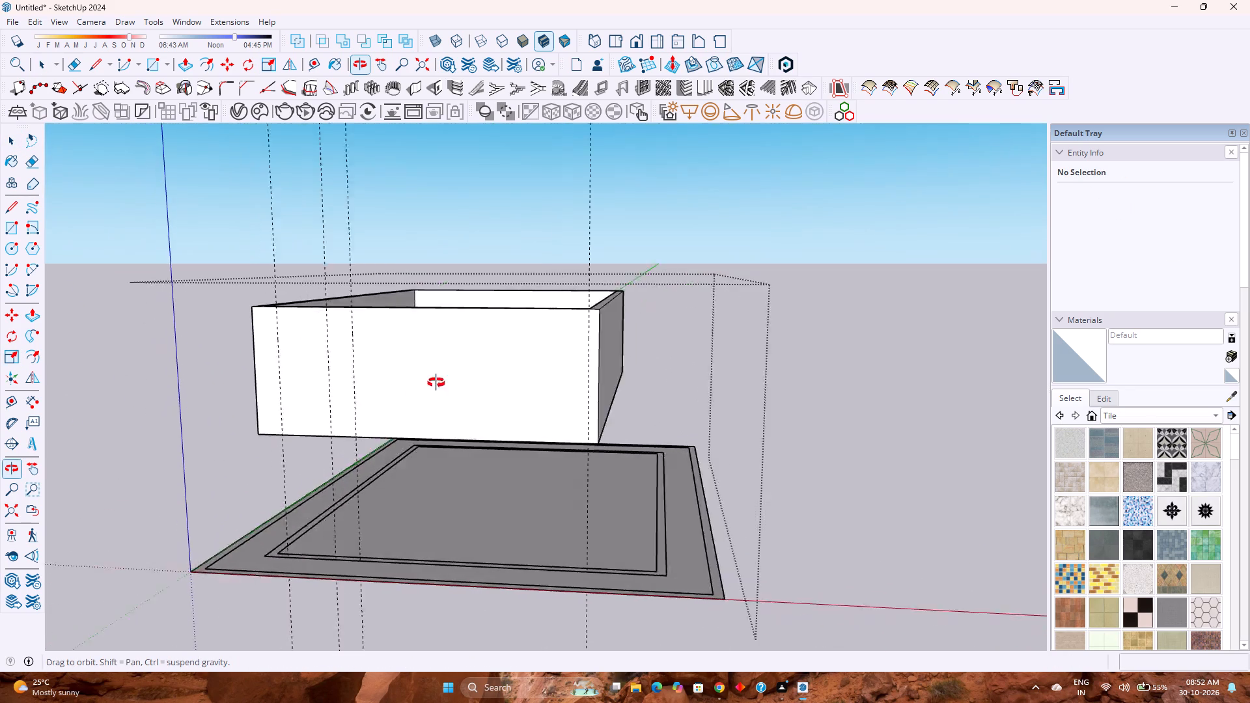
middle_click_drag(436, 383, 437, 383)
middle_click(437, 383)
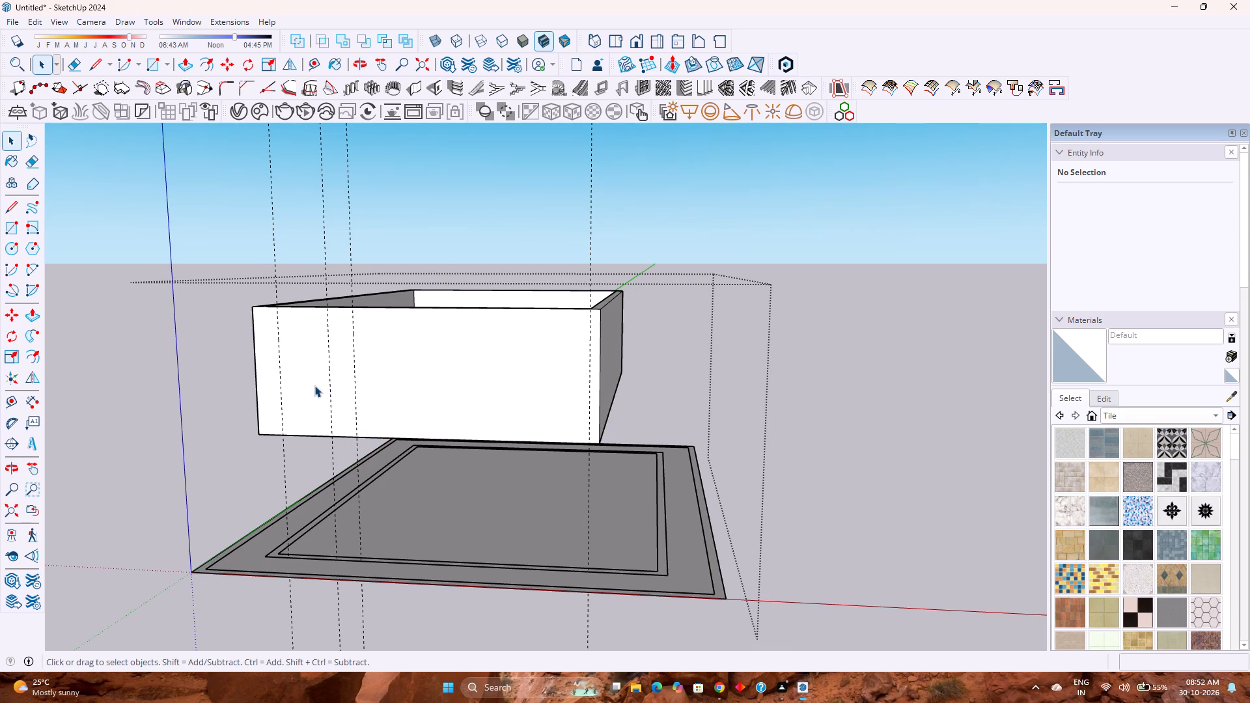
scroll(314, 385, "up", 3)
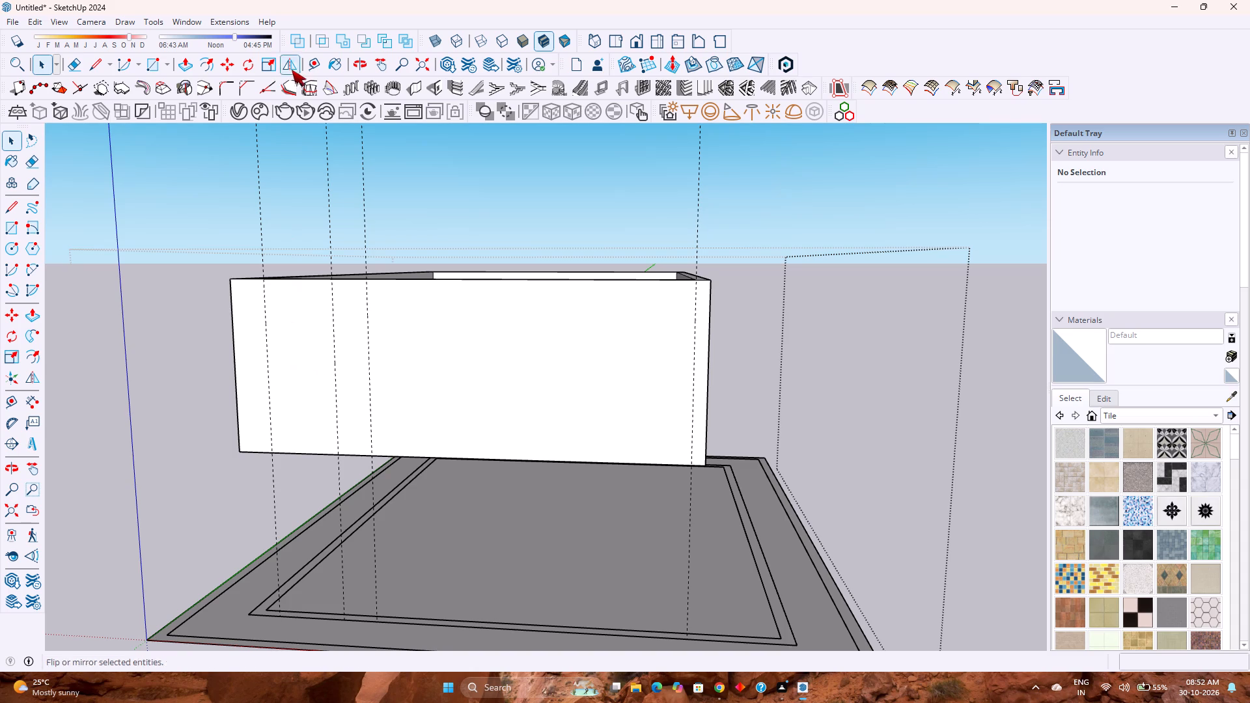
left_click(312, 69)
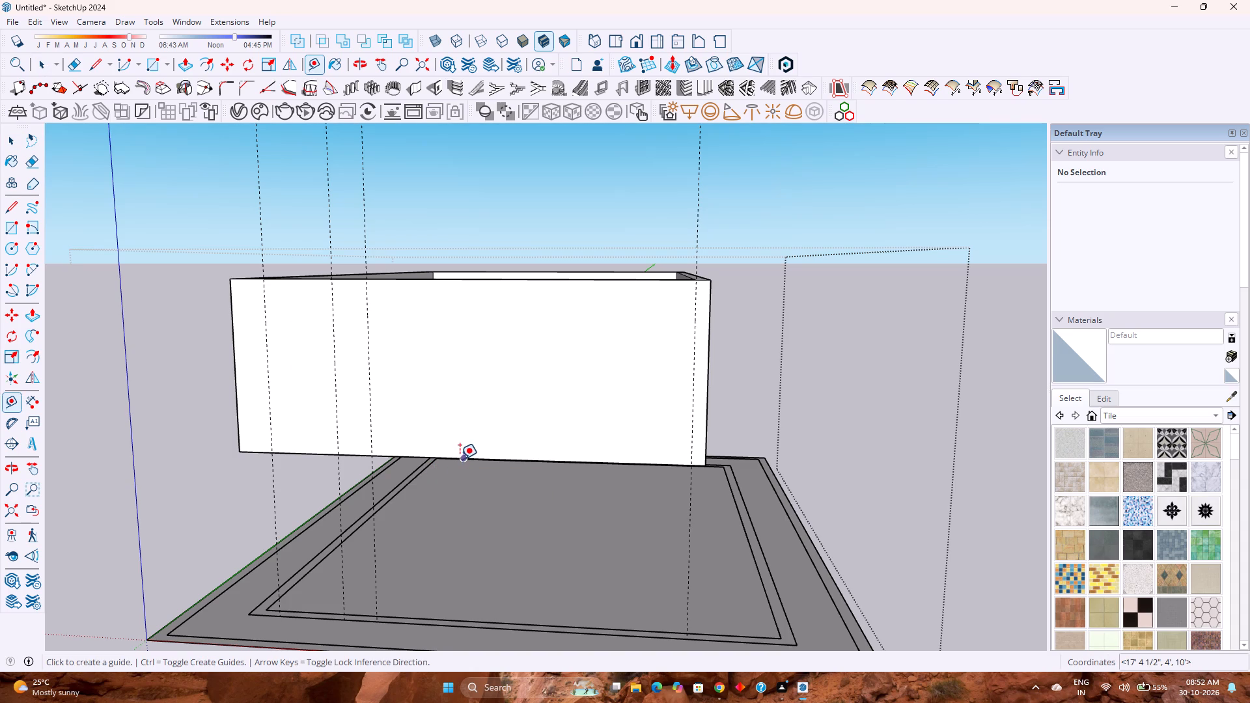
left_click(499, 456)
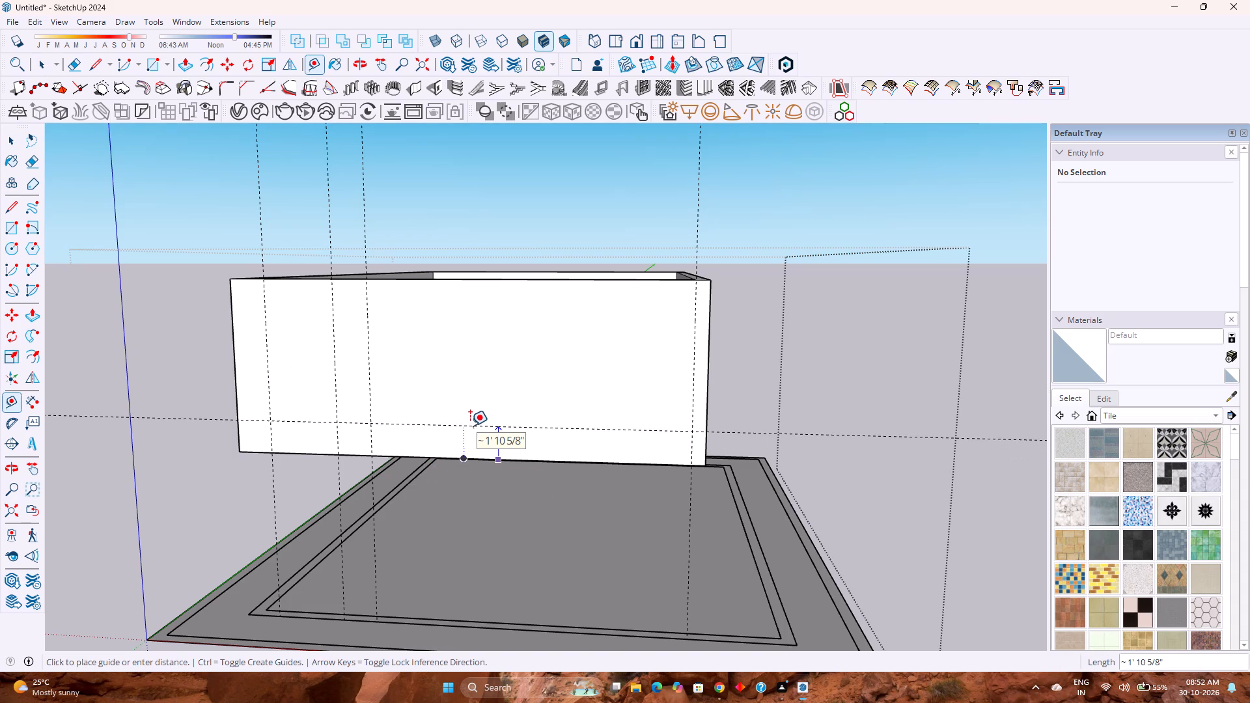
type("1'")
key("Return")
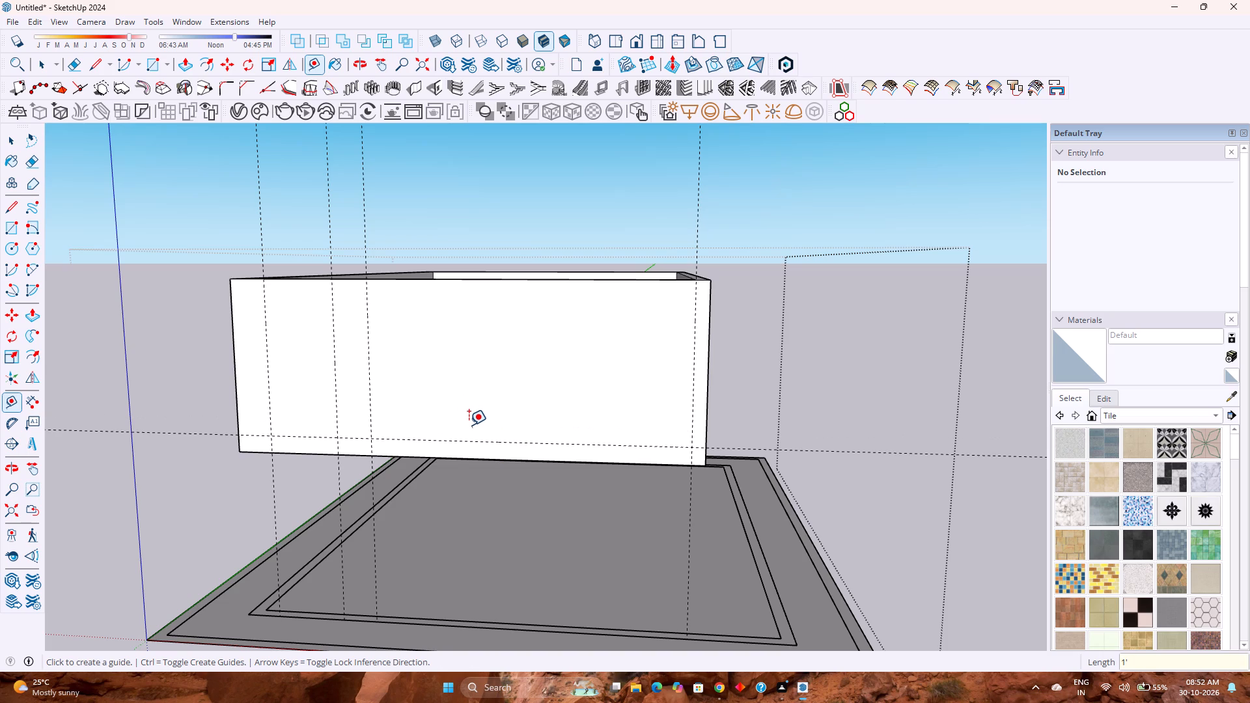
left_click(496, 282)
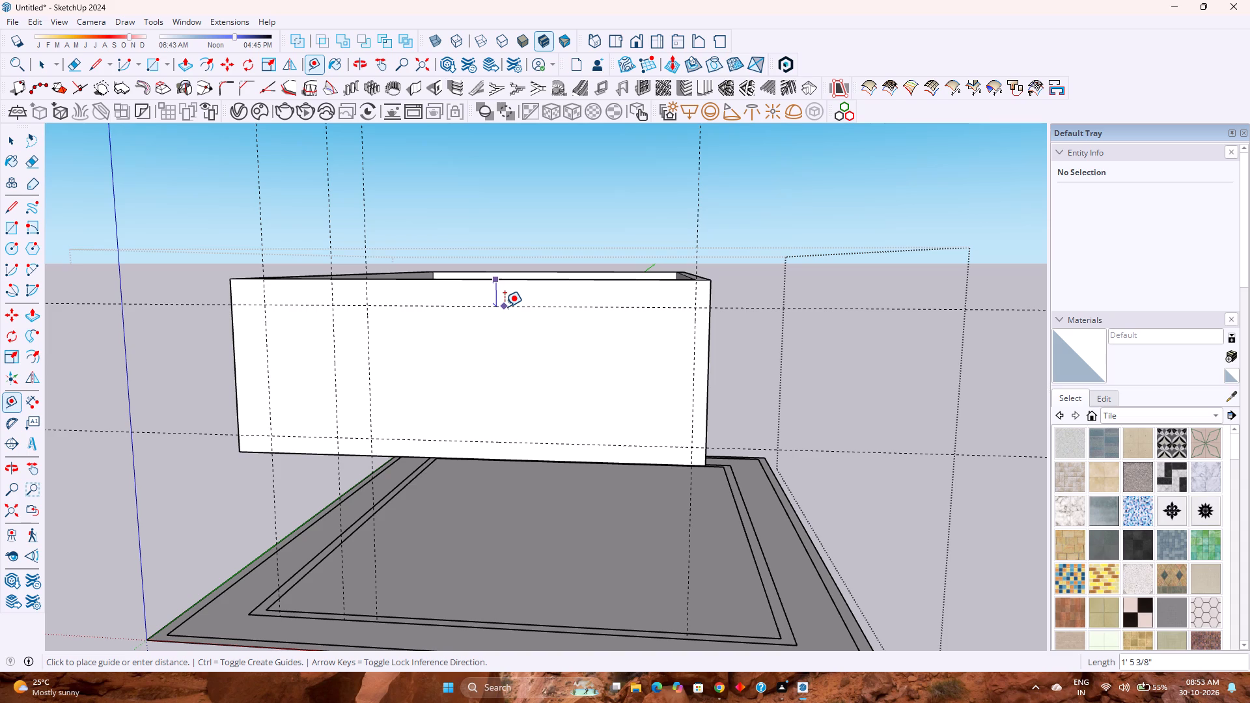
type("1'")
key("Return")
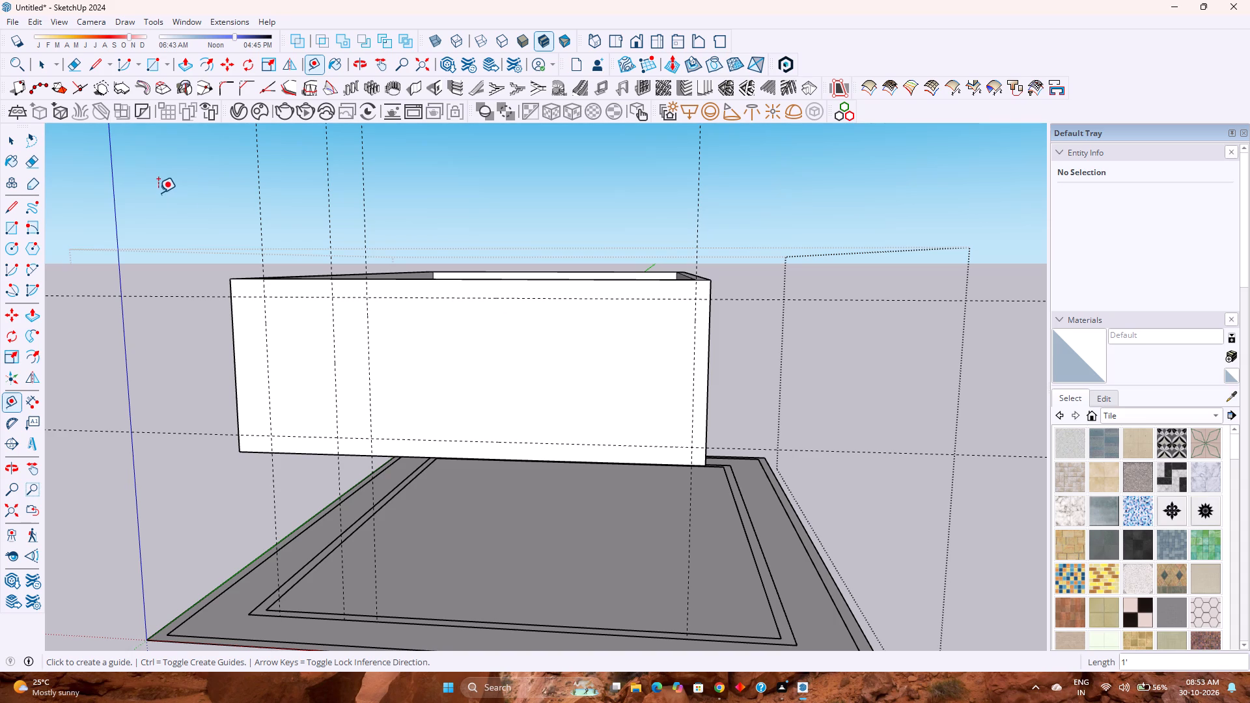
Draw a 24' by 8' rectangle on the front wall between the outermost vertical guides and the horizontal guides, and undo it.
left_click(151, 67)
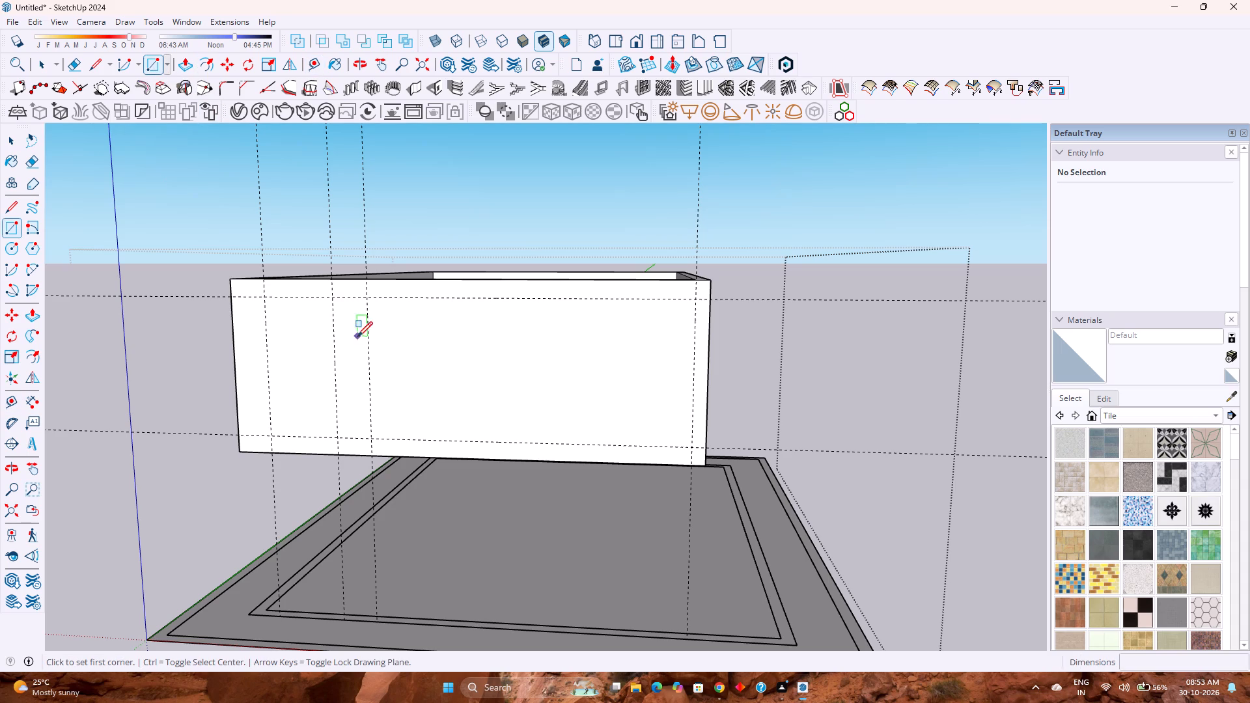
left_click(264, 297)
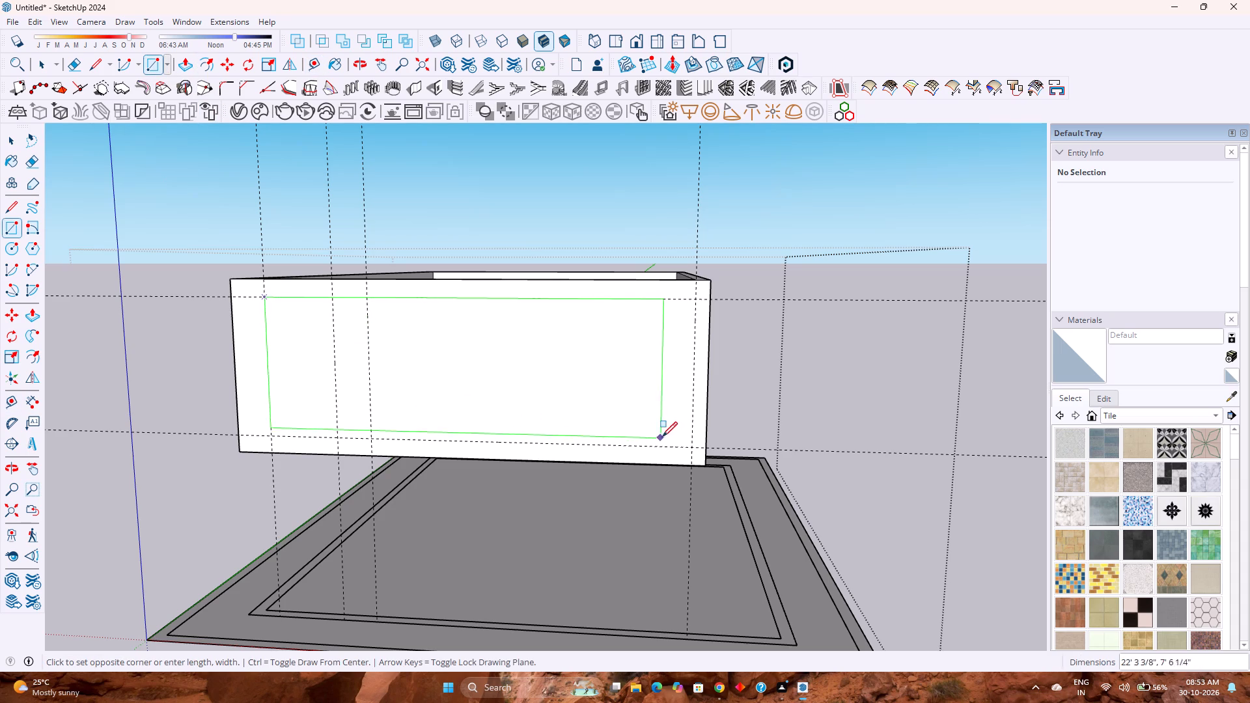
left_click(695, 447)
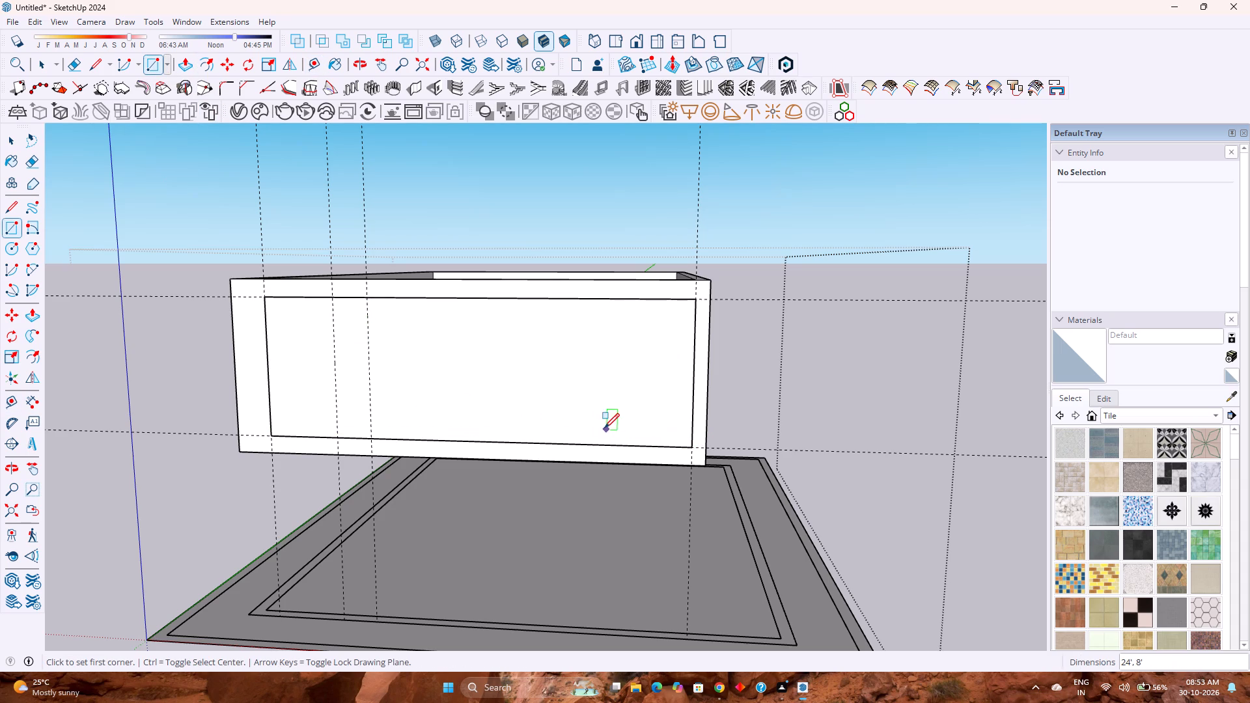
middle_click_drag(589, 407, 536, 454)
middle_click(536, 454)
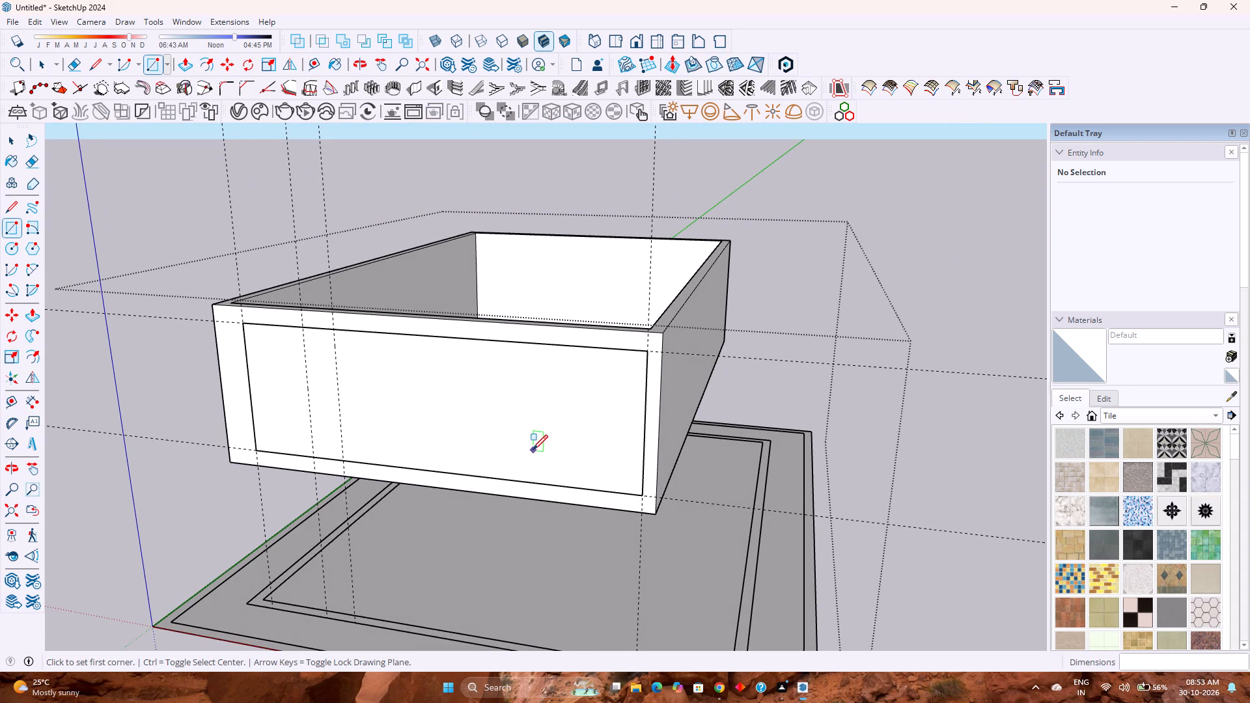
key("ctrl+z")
Open the walls group for editing.
key("space")
double_click(436, 418)
scroll(420, 419, "up", 2)
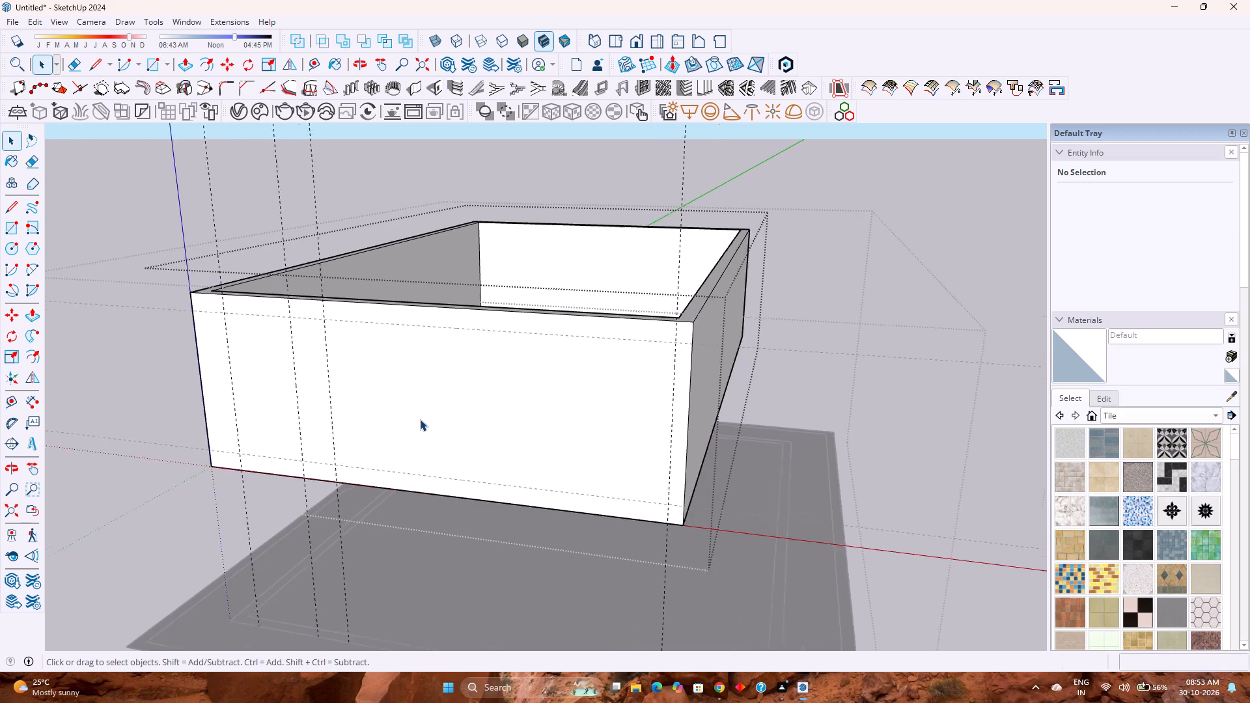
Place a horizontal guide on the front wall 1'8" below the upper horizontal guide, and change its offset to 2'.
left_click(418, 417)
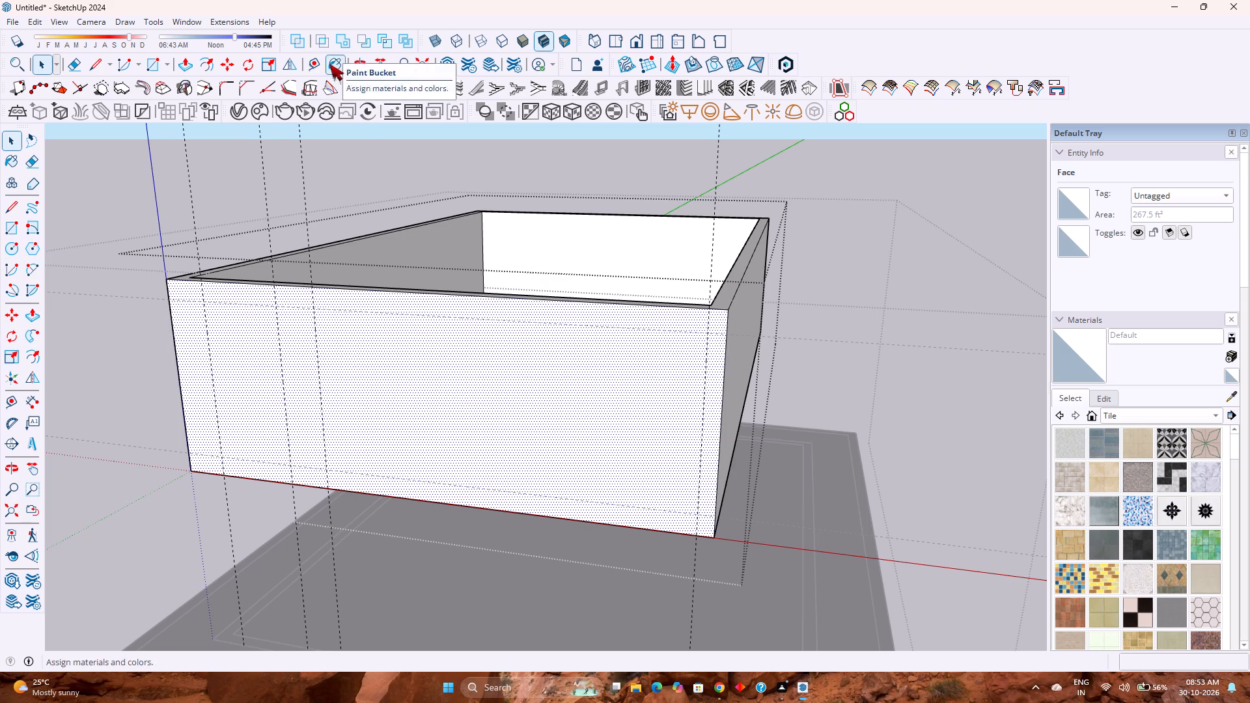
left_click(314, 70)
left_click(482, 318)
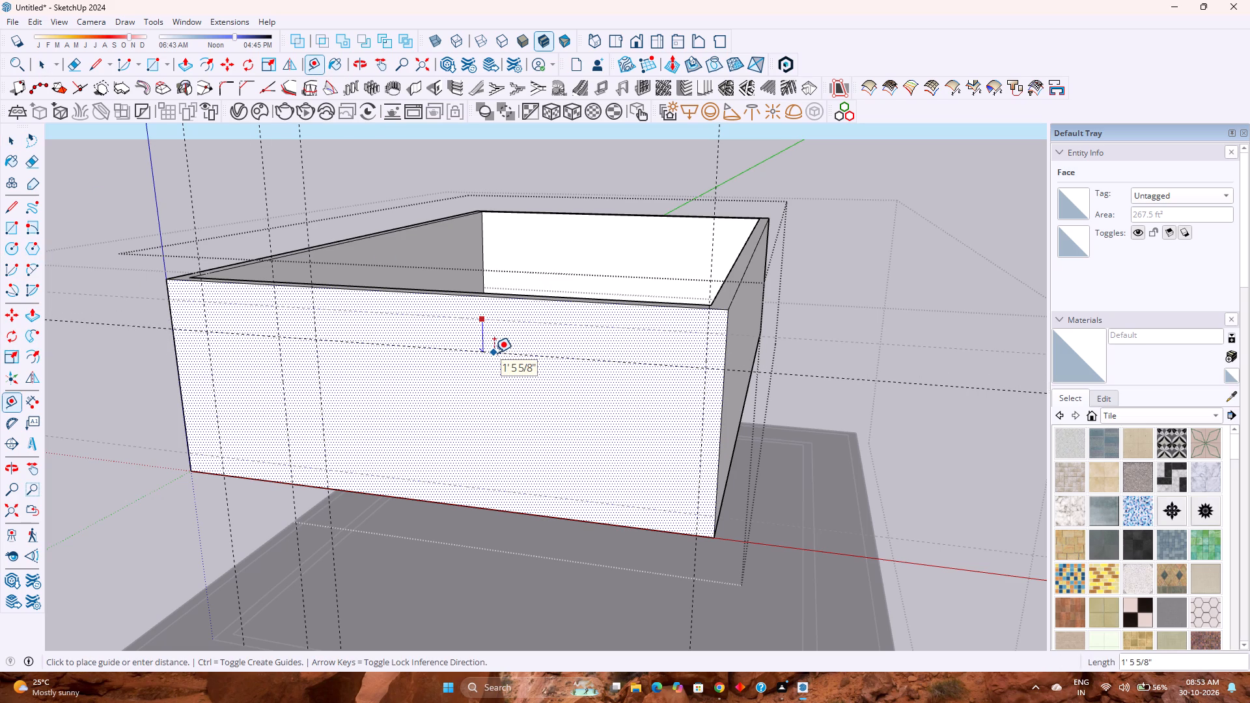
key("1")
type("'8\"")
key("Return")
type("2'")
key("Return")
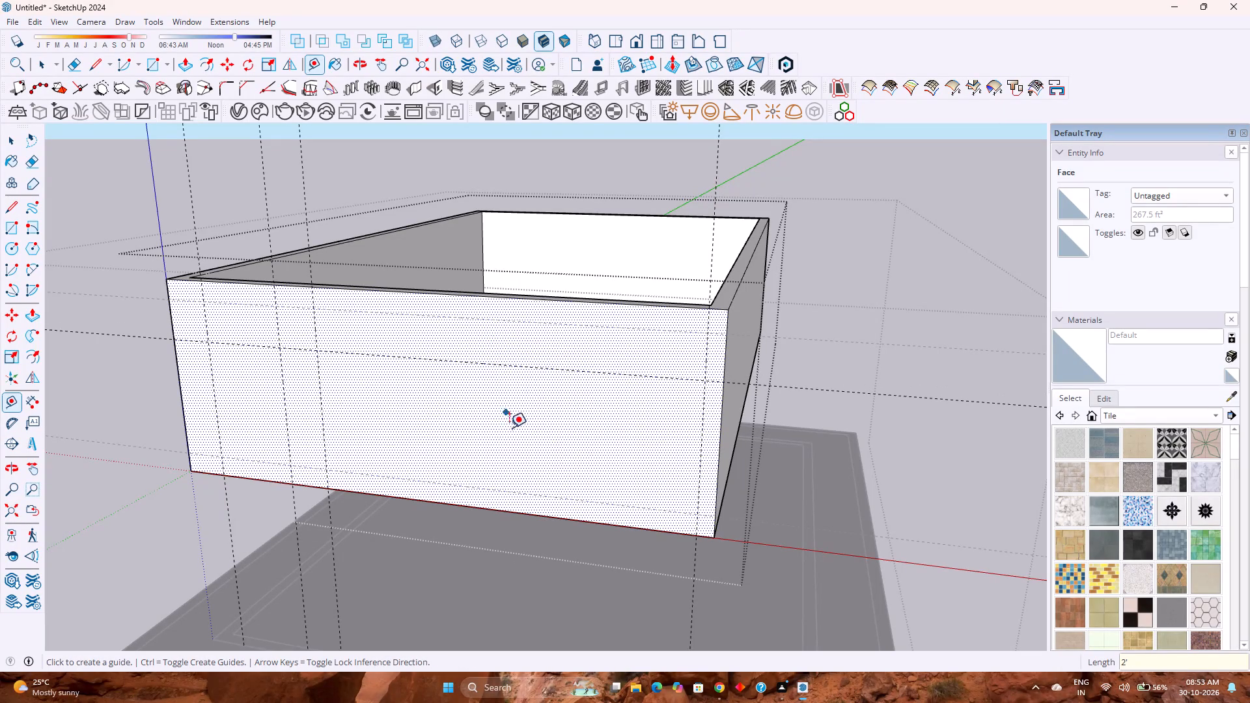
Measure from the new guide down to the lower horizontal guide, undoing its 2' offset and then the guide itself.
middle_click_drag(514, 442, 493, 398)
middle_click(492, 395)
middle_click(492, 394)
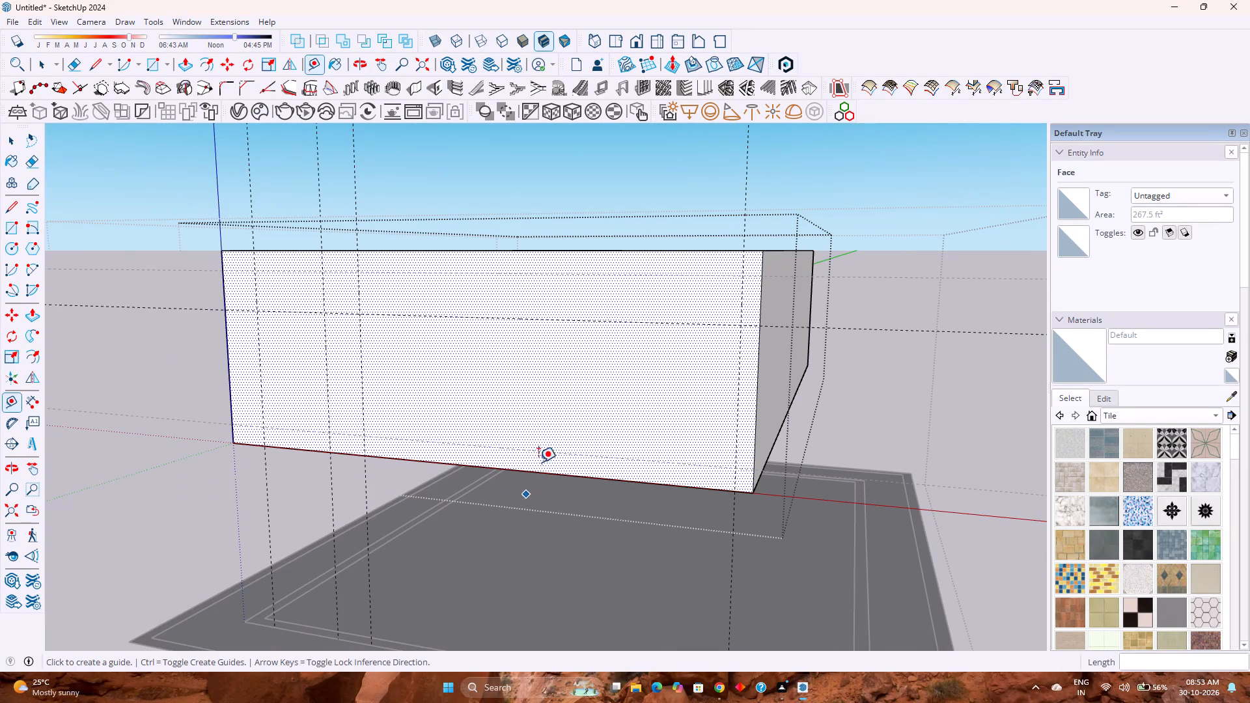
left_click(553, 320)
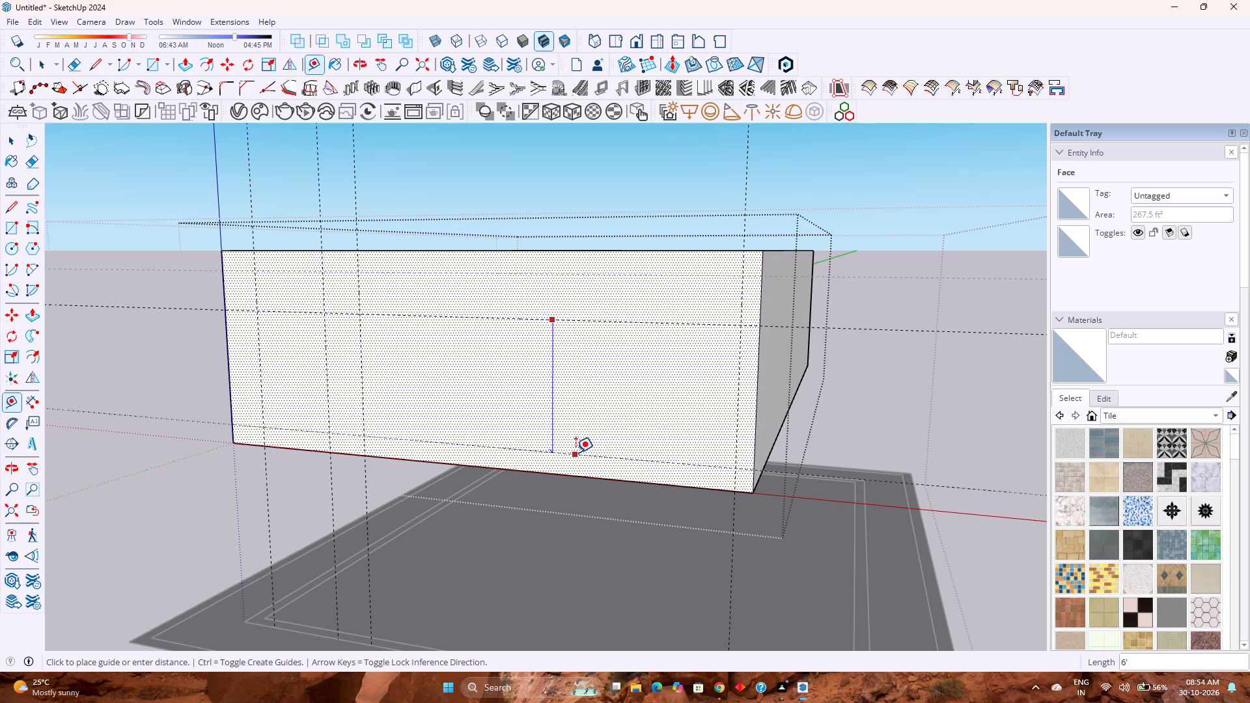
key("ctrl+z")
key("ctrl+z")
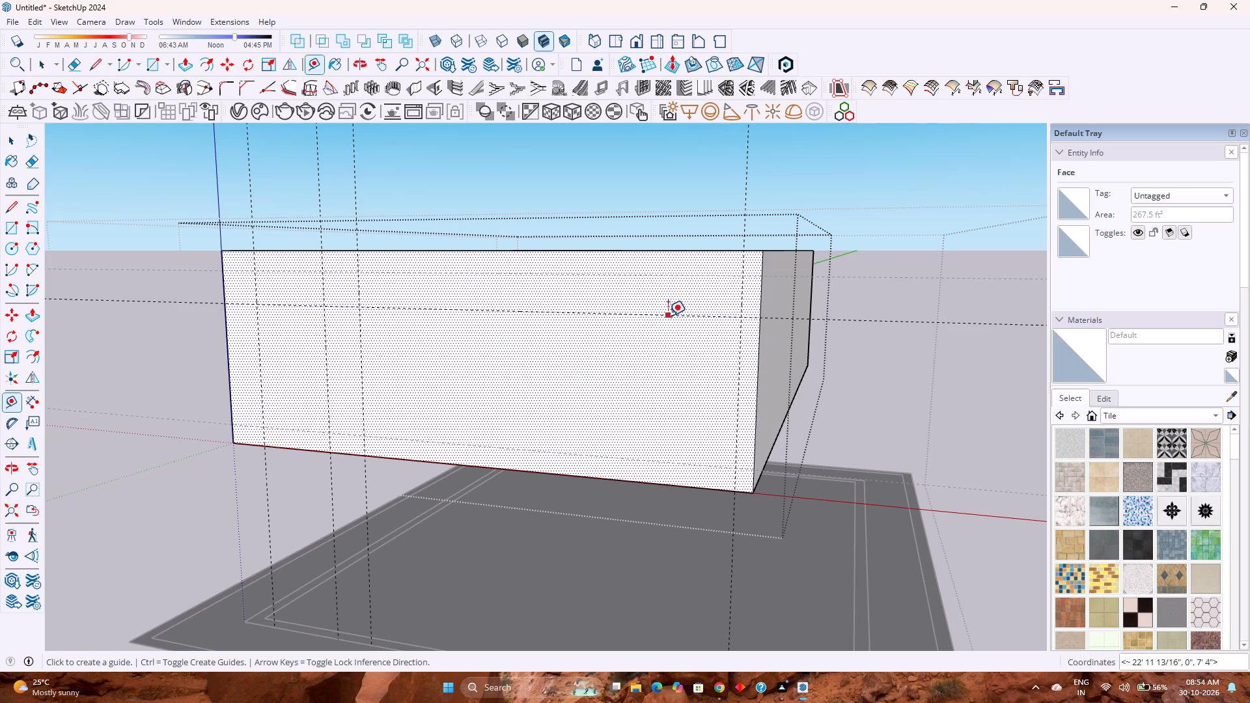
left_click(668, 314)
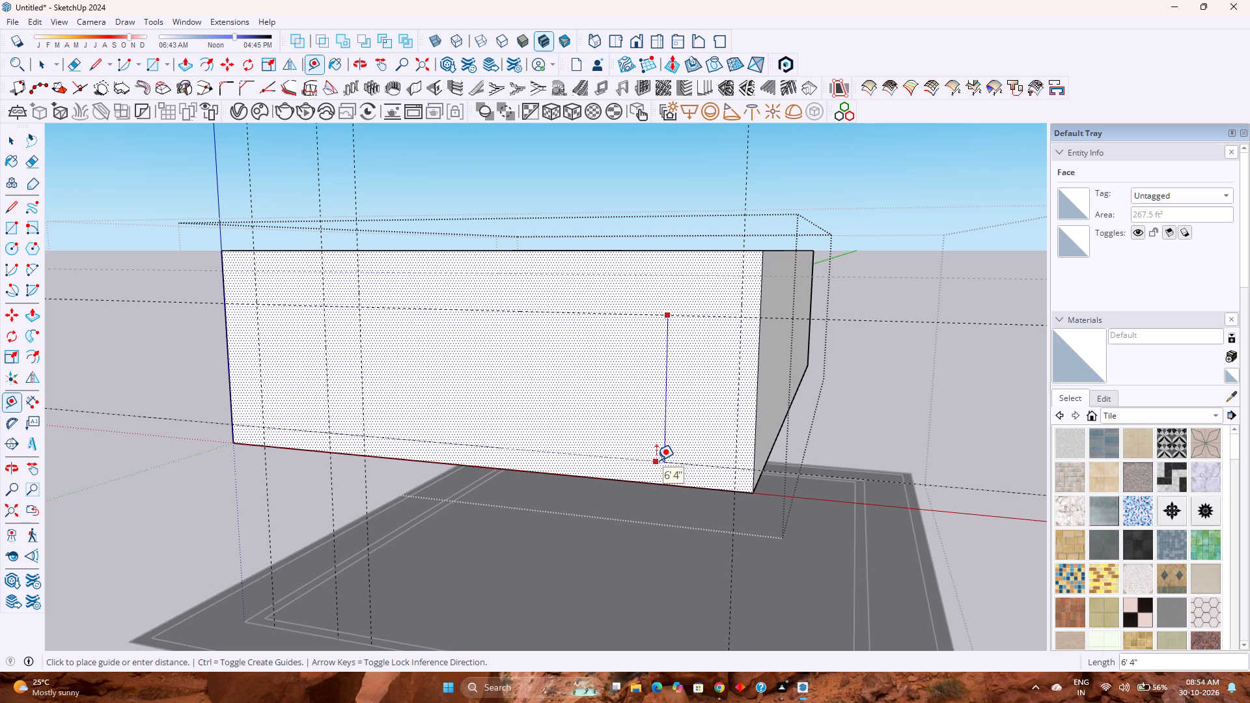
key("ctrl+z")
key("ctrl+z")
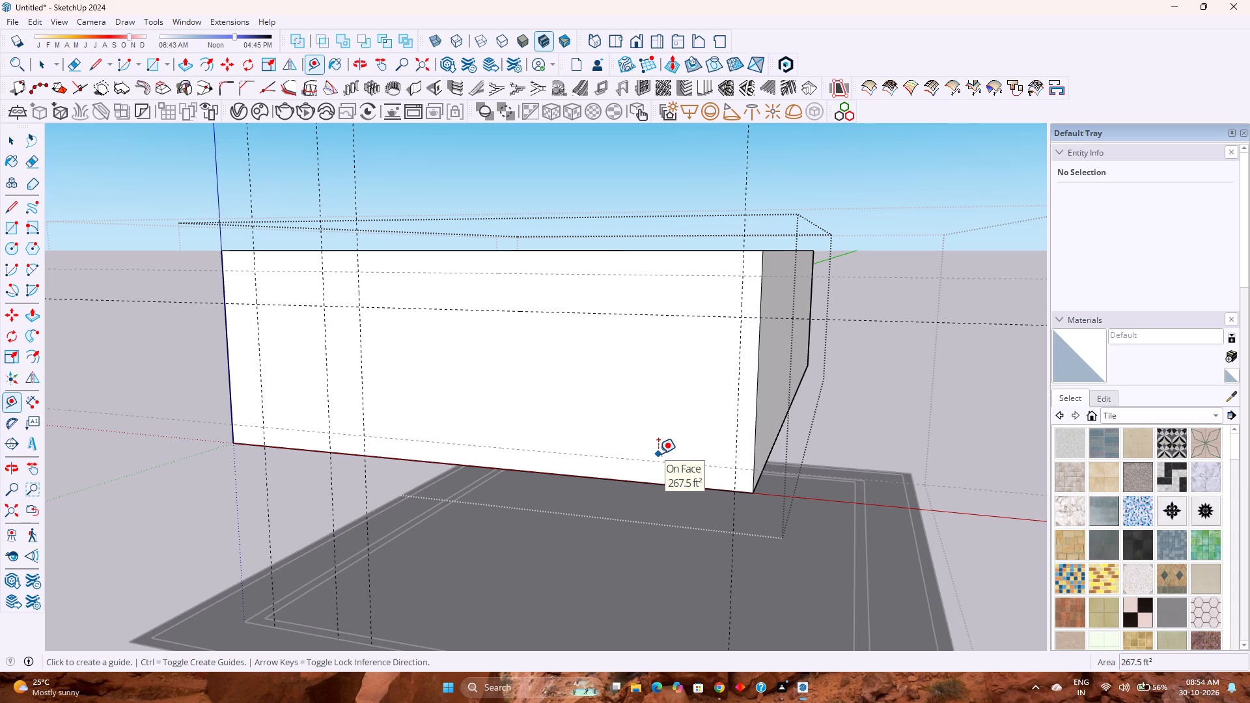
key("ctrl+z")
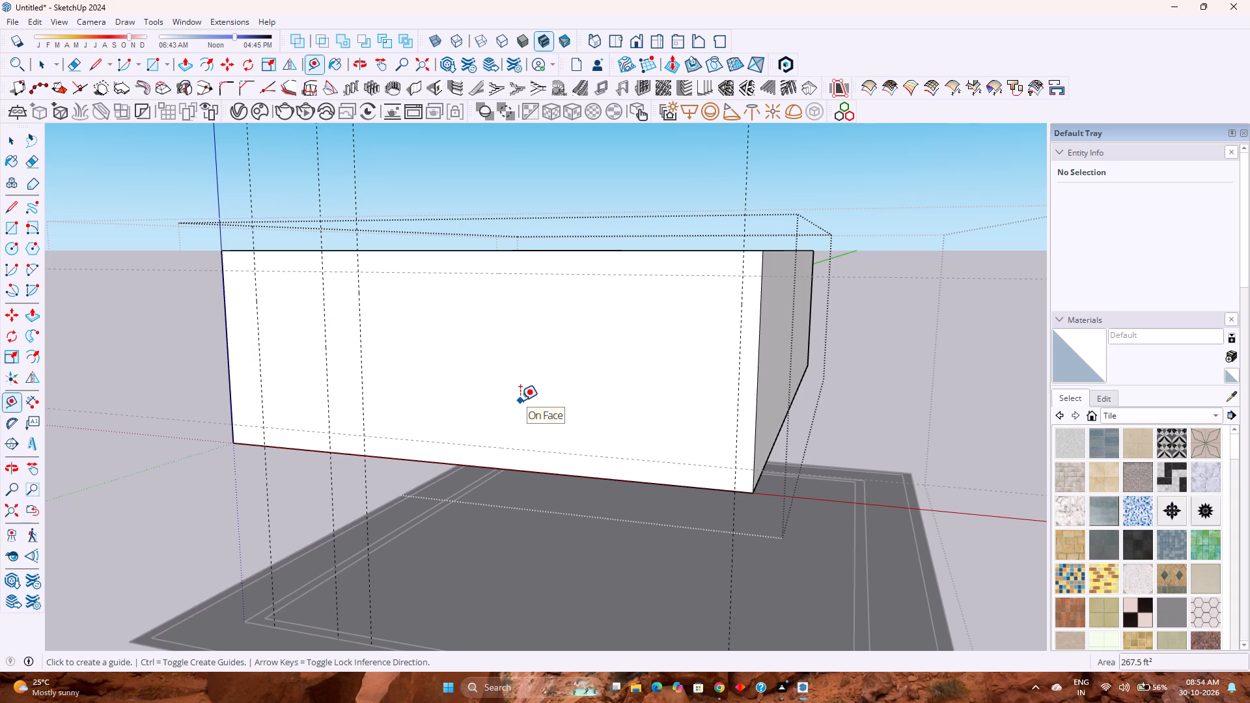
Place a horizontal guide on the front wall 1'6" below the upper horizontal guide.
left_click(594, 273)
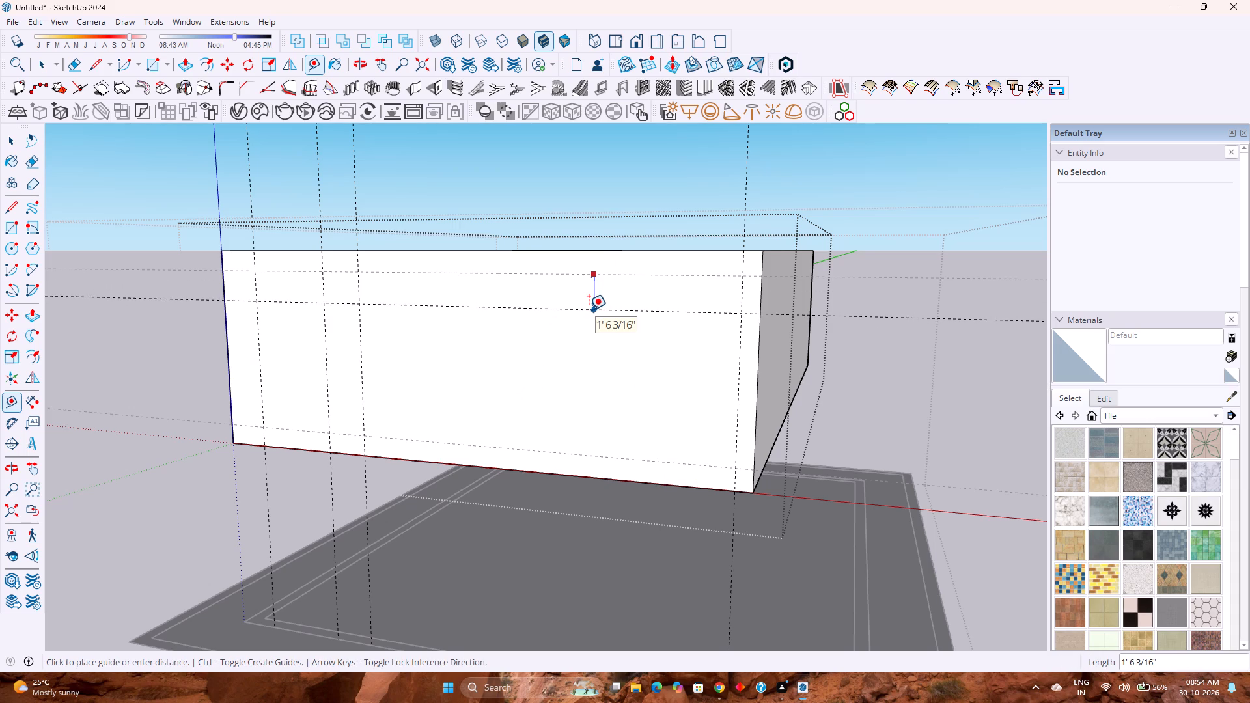
type("1'6\"")
key("Return")
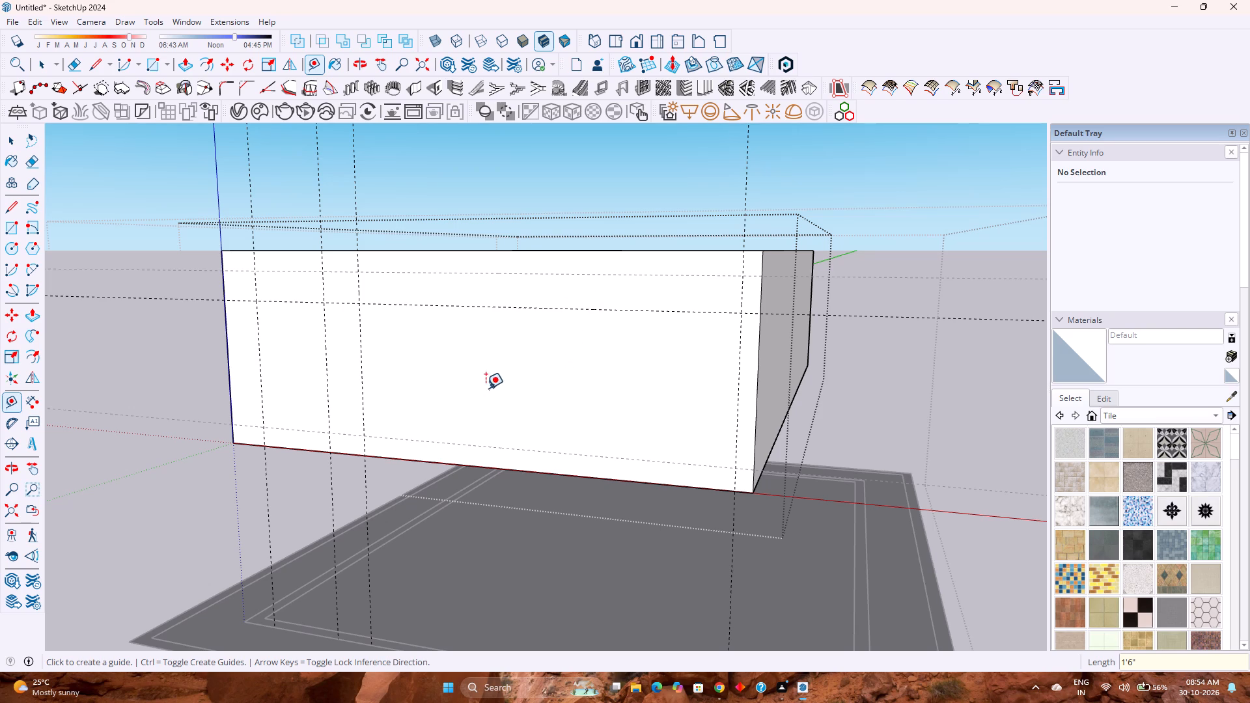
middle_click_drag(480, 391, 483, 352)
middle_click(483, 352)
middle_click(483, 352)
scroll(484, 364, "up", 2)
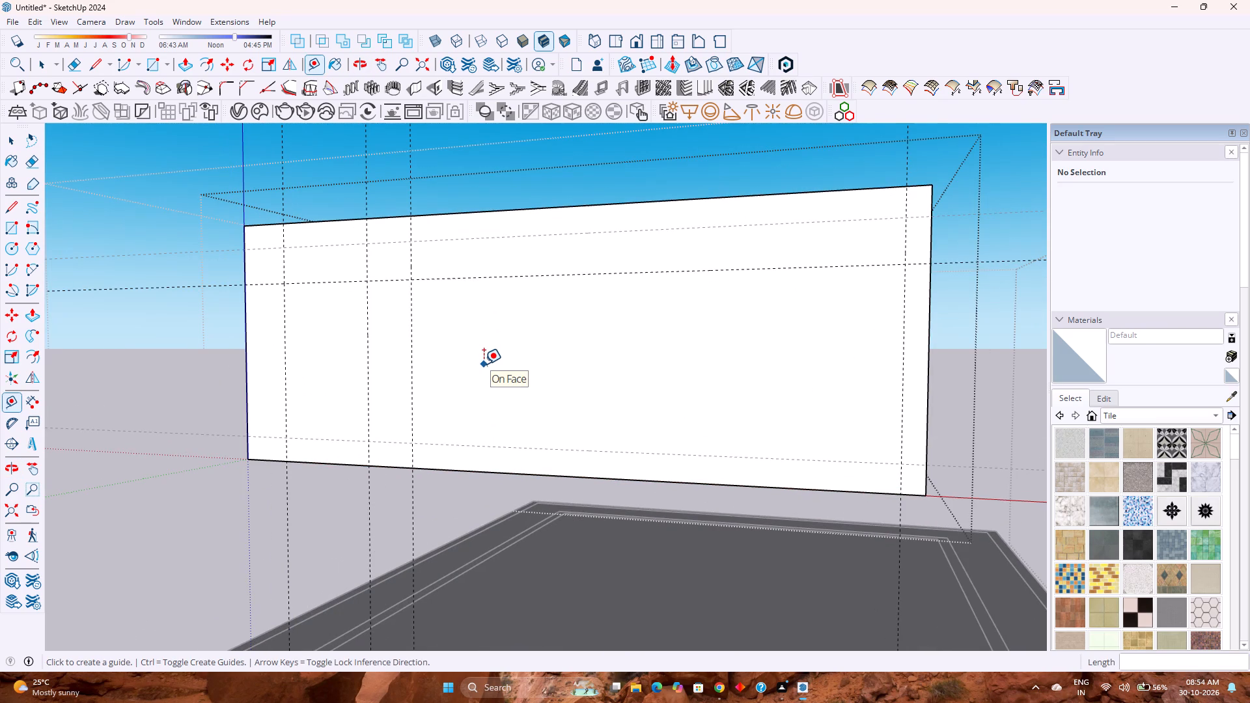
Draw a rectangle on the front wall between the third and last vertical guides, from the newest horizontal guide to the lowest one.
scroll(484, 364, "down", 1)
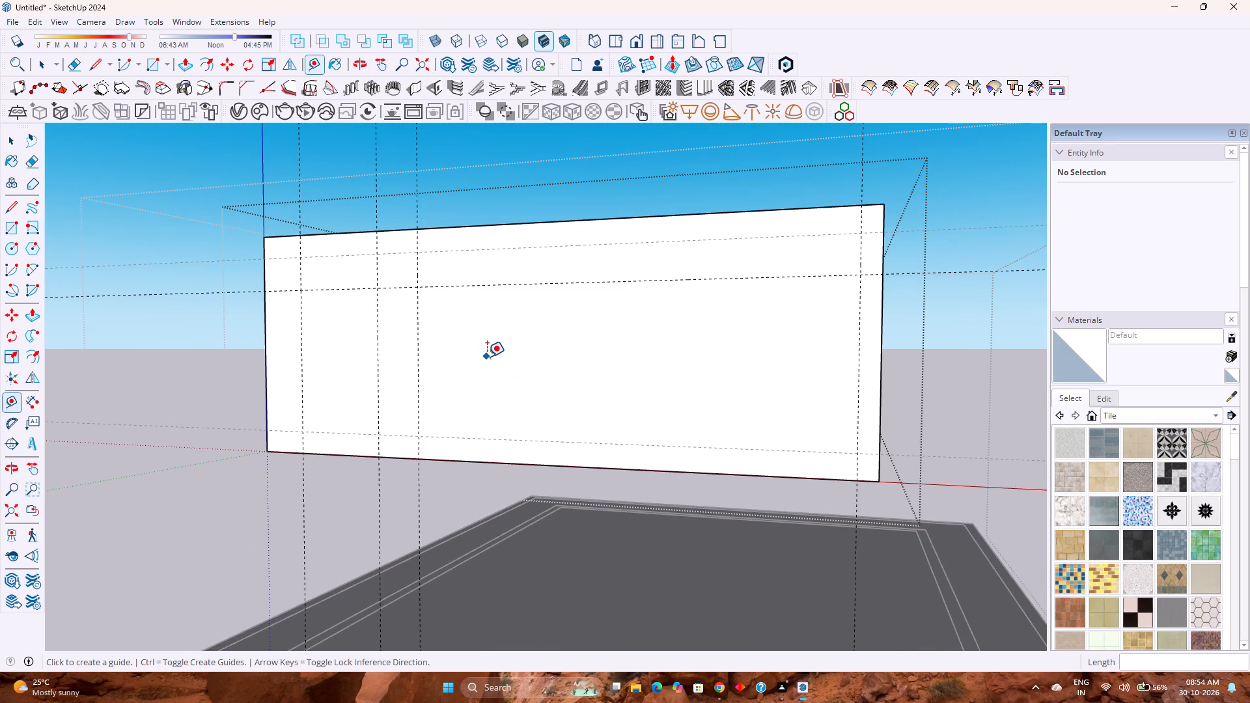
middle_click_drag(560, 362, 545, 370)
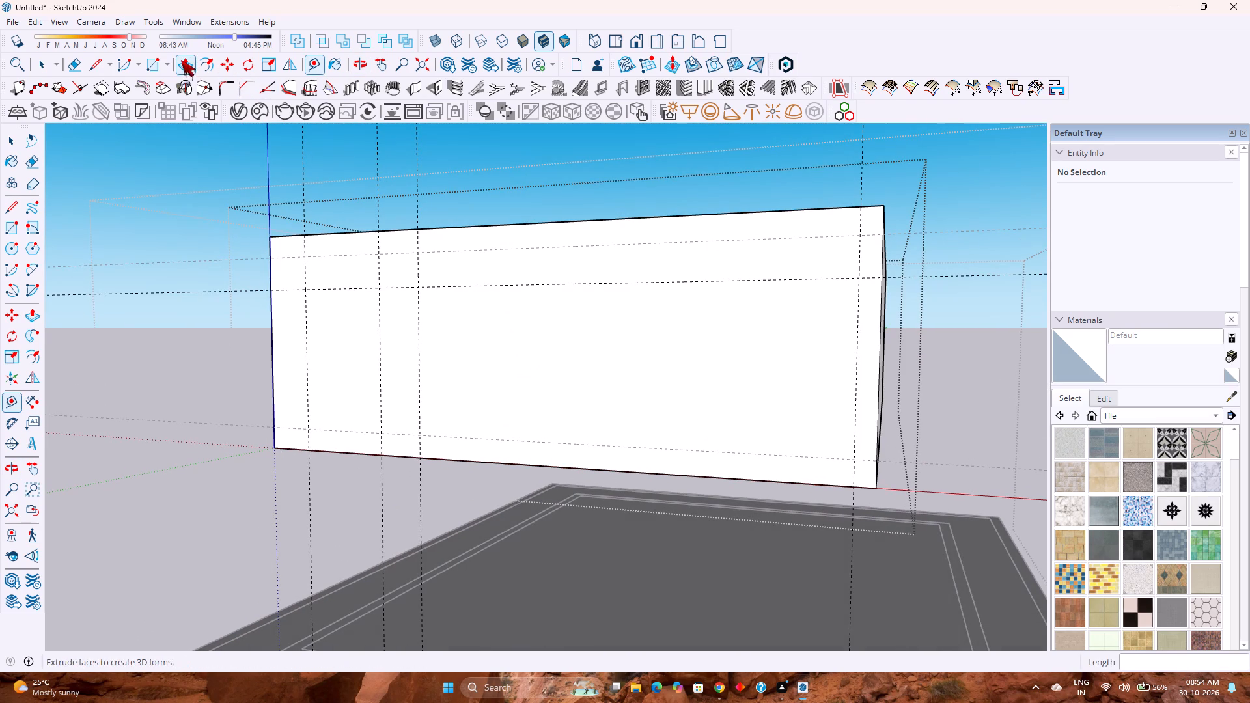
left_click(158, 66)
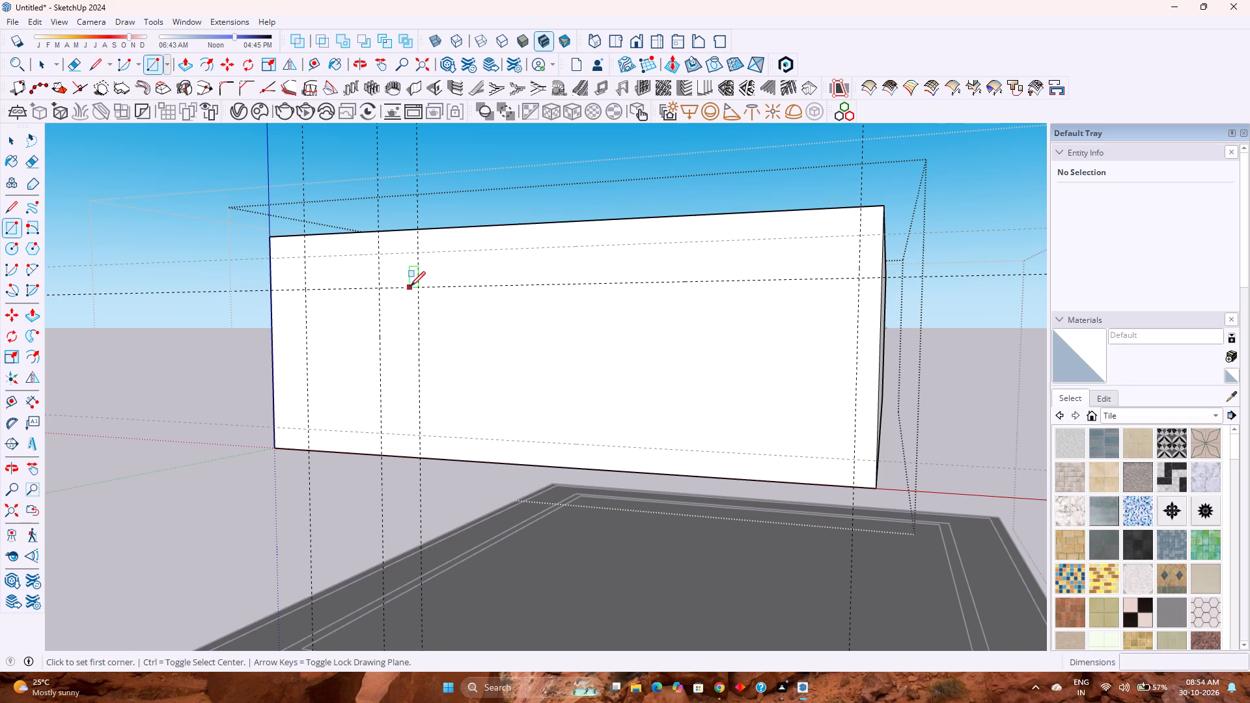
left_click(417, 288)
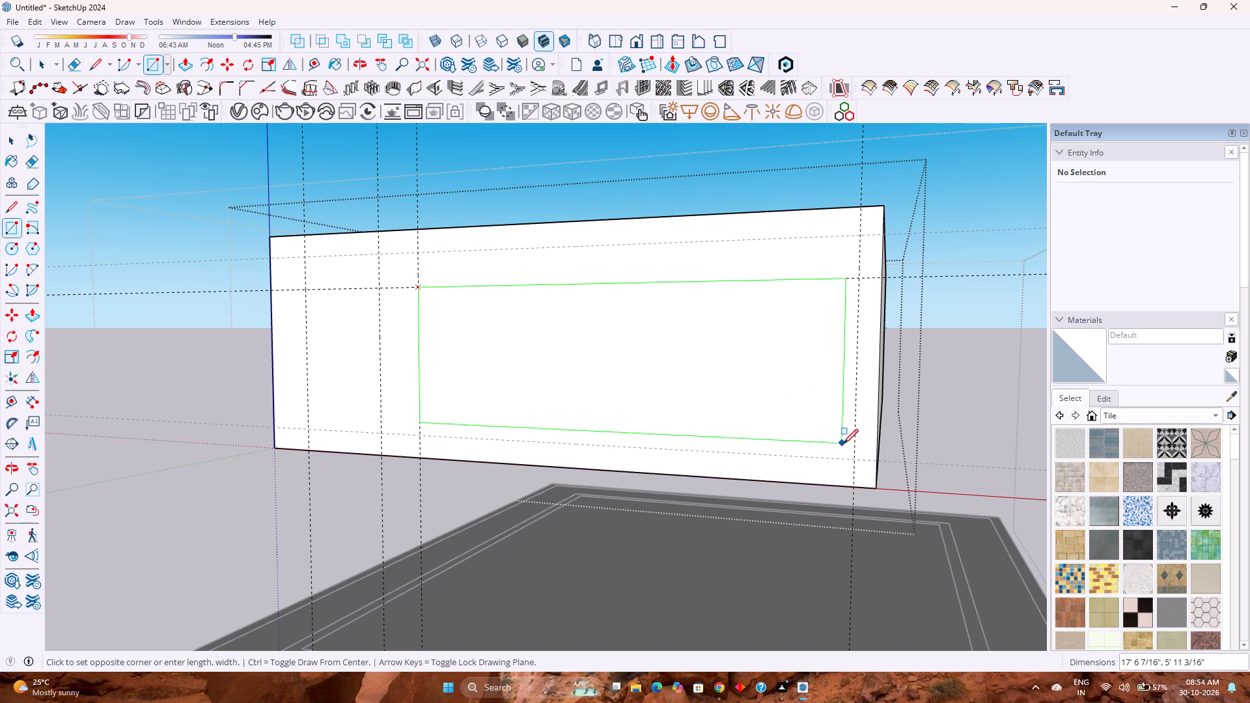
left_click(852, 461)
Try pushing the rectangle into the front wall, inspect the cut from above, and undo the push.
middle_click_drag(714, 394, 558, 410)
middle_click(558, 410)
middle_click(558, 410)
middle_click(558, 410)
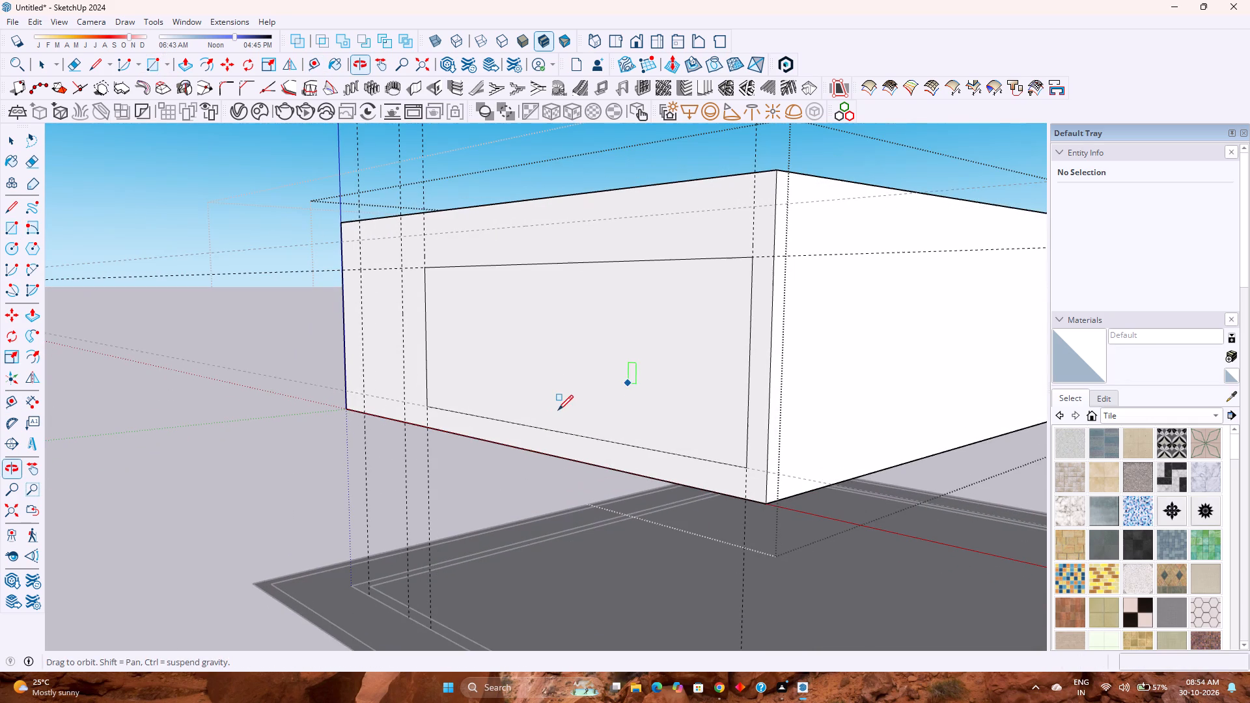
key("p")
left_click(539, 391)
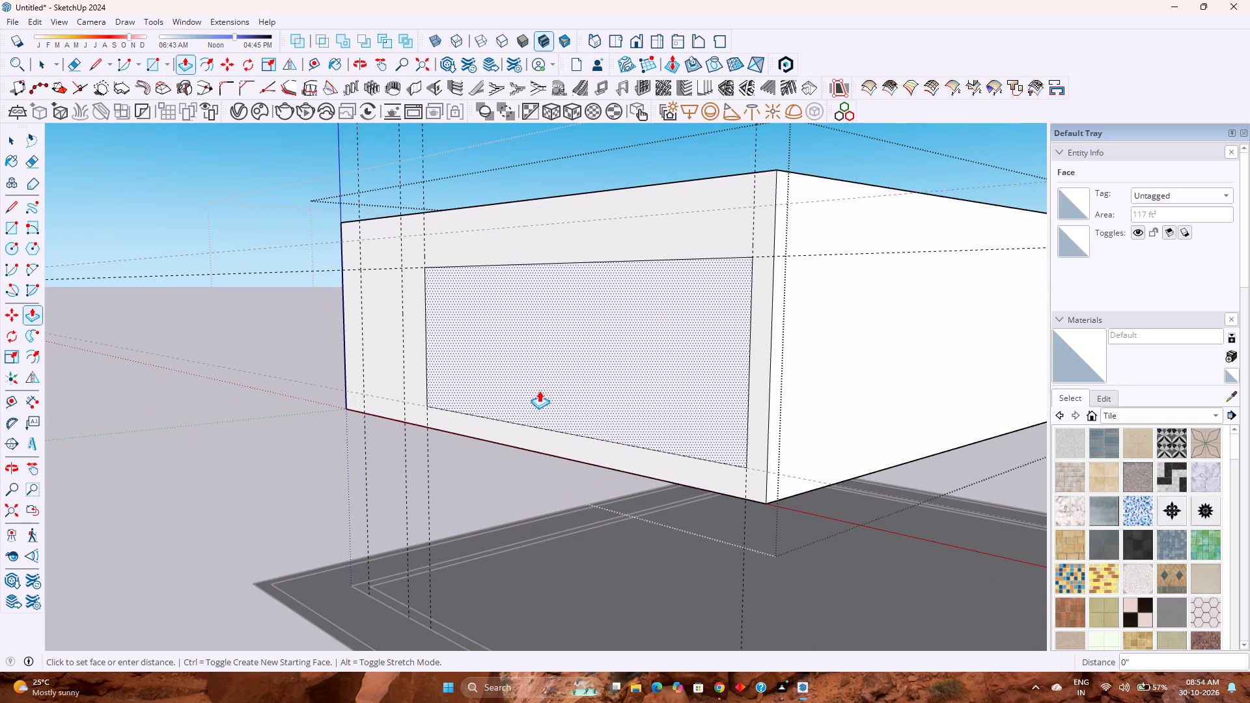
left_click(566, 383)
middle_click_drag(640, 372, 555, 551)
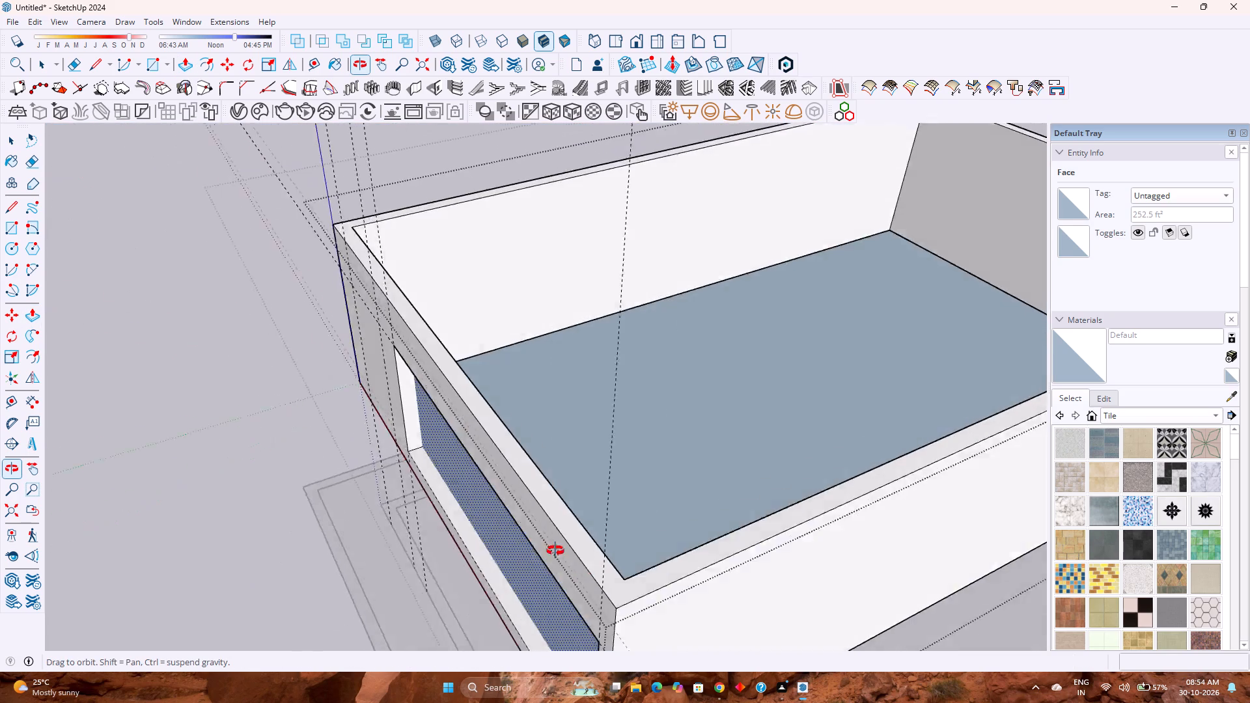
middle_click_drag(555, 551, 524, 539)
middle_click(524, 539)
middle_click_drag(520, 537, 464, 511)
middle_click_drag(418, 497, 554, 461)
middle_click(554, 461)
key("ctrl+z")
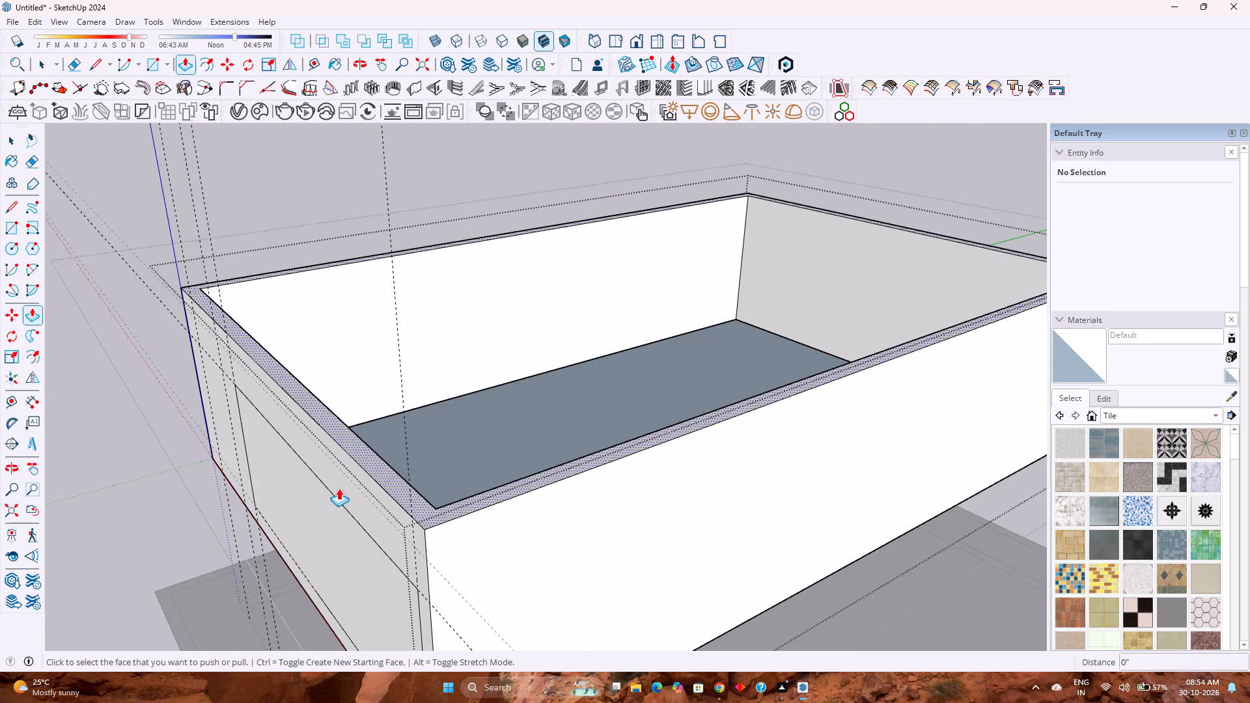
Push the rectangle 9" through the front wall to cut the opening.
left_click(299, 493)
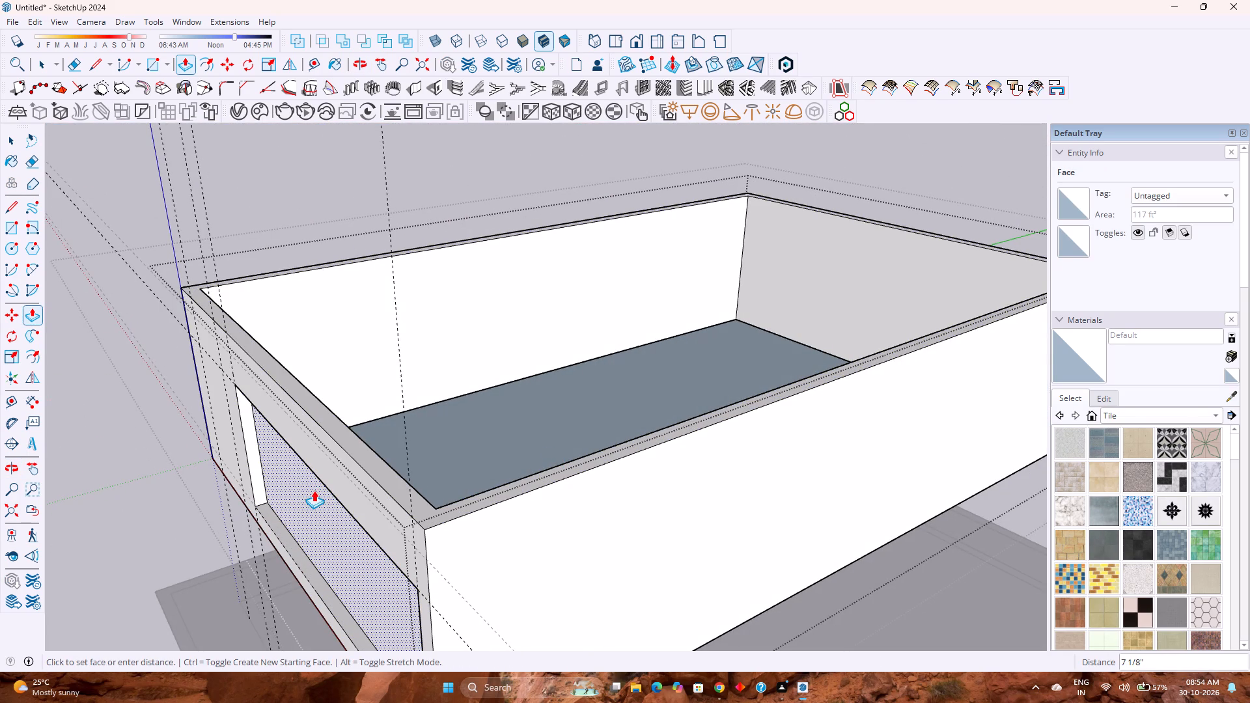
left_click(394, 473)
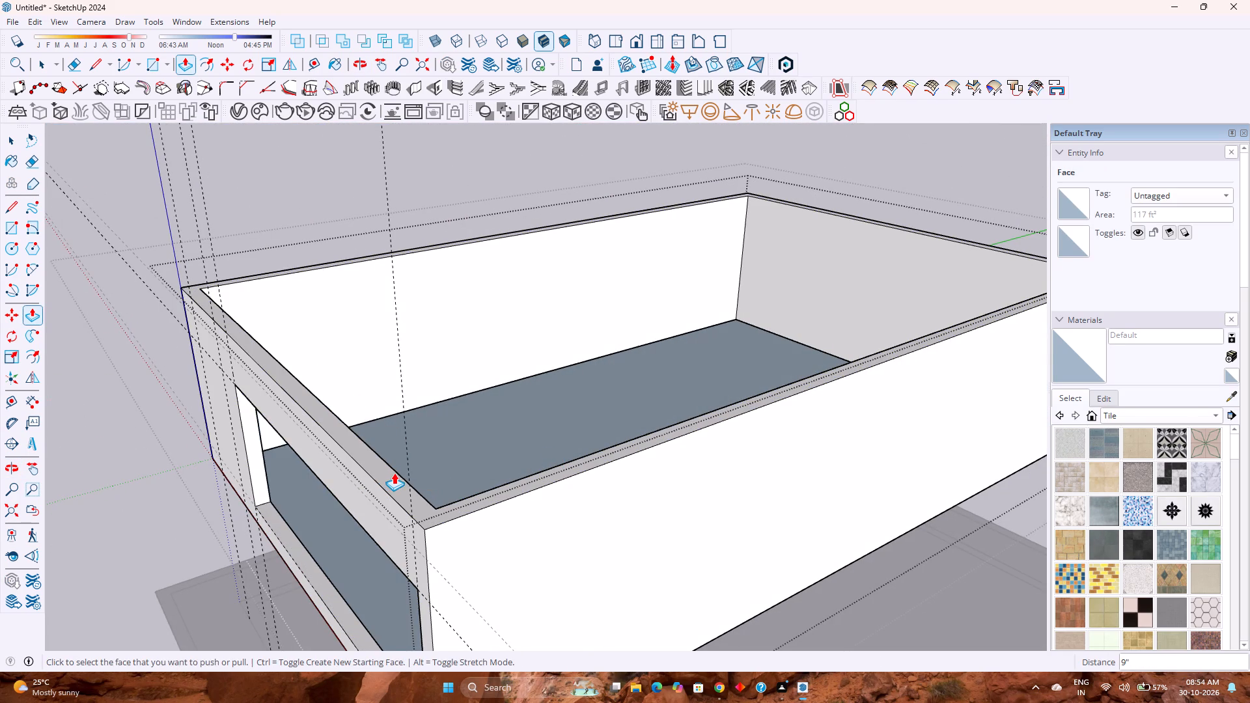
Draw two 9" lines from the opening's top and bottom corners across the narrow wall strip to the building's outer corner edge.
scroll(337, 493, "down", 3)
middle_click_drag(336, 493, 450, 449)
middle_click(451, 448)
middle_click(454, 445)
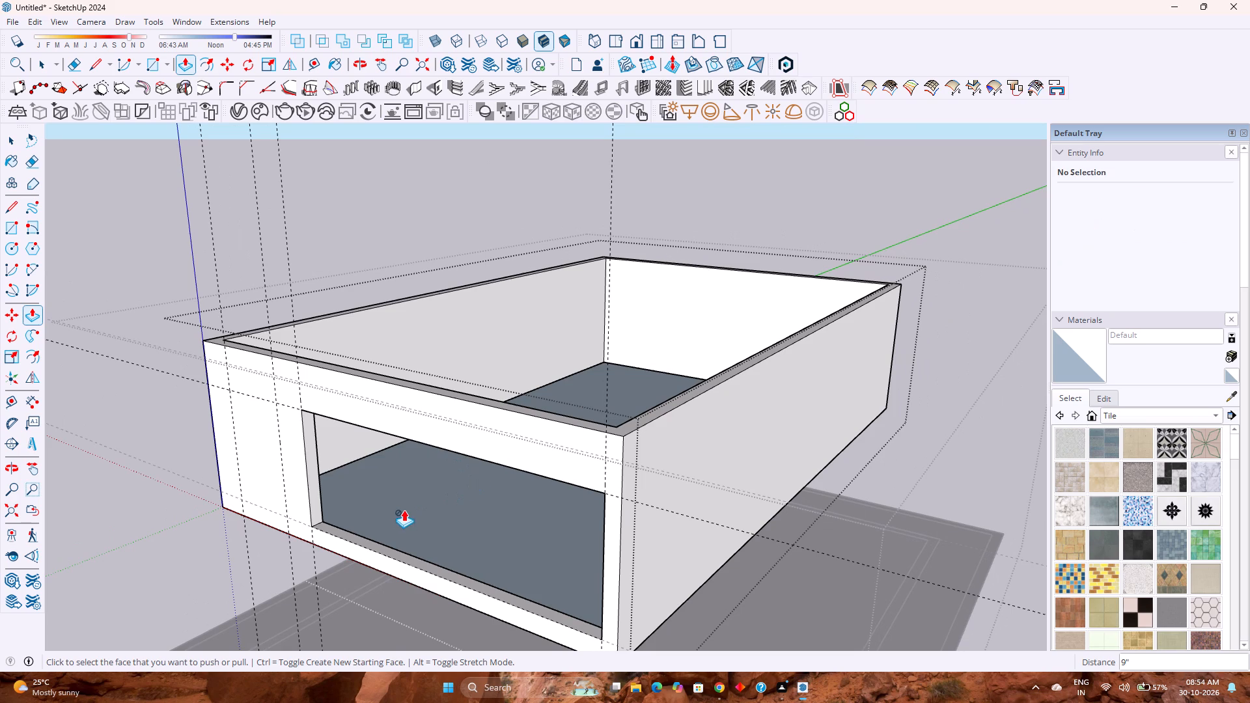
middle_click_drag(407, 507, 404, 470, "shift")
middle_click(404, 470)
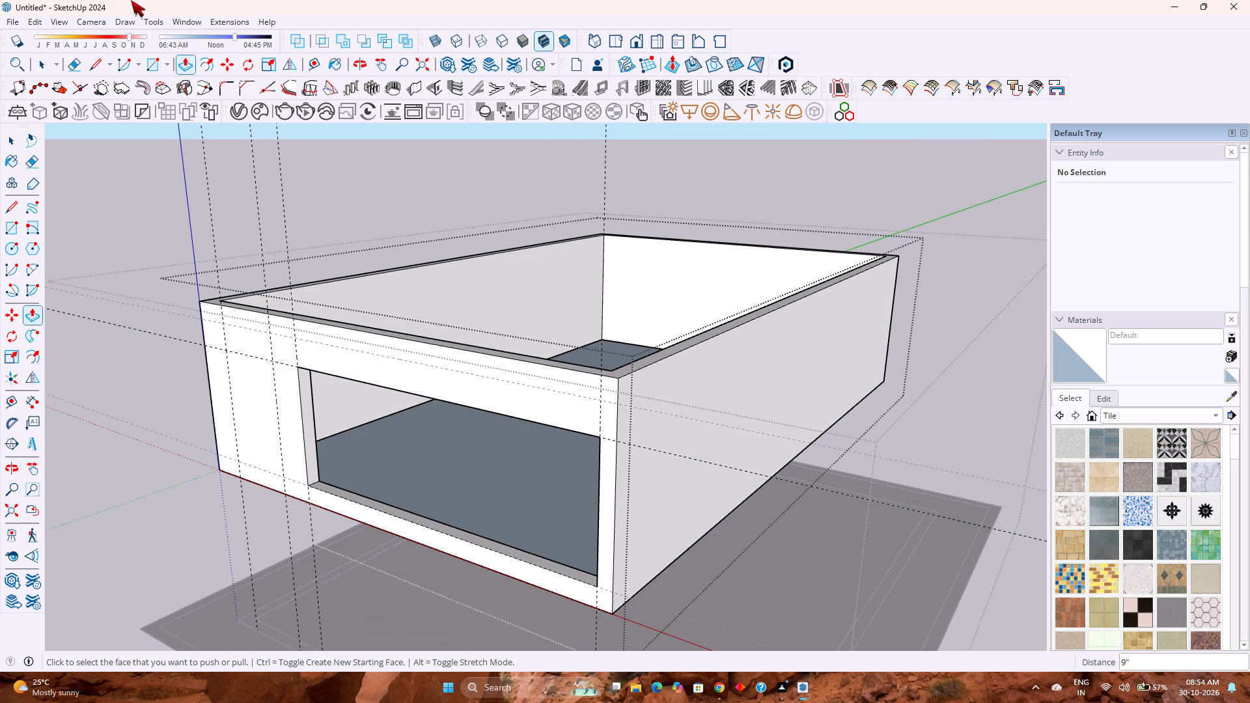
left_click(102, 68)
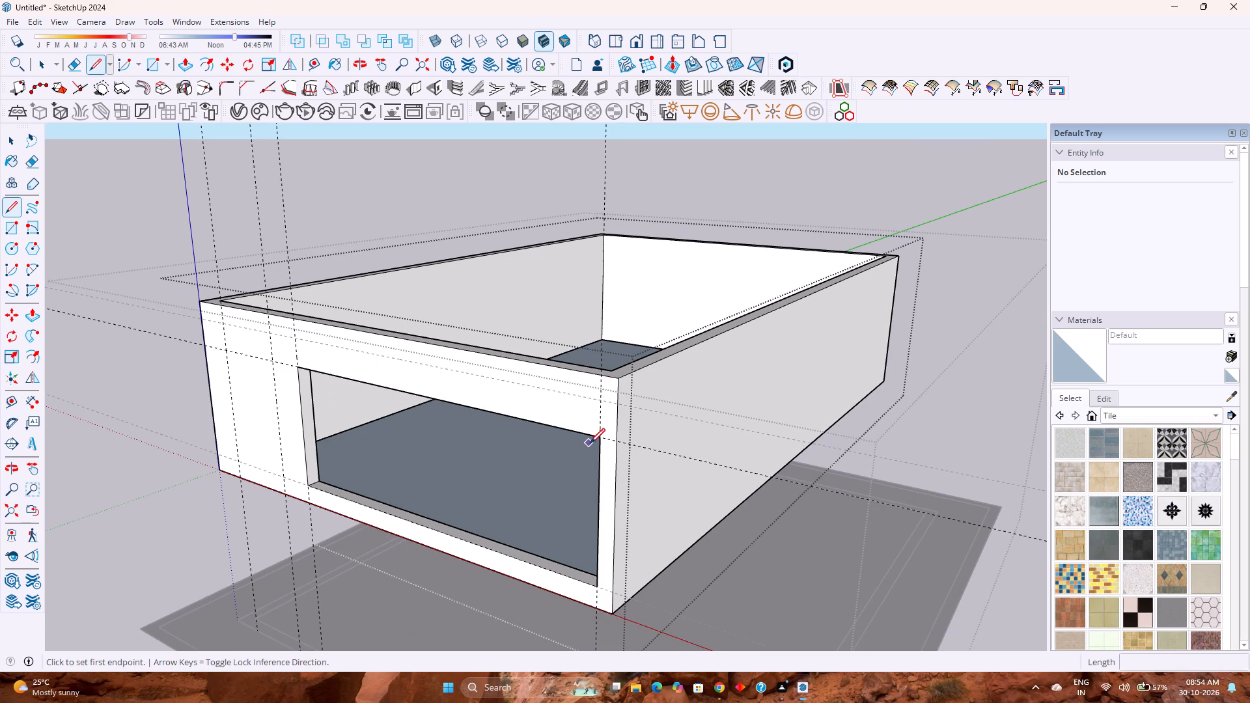
left_click(598, 438)
left_click(616, 441)
left_click(599, 585)
left_click(611, 588)
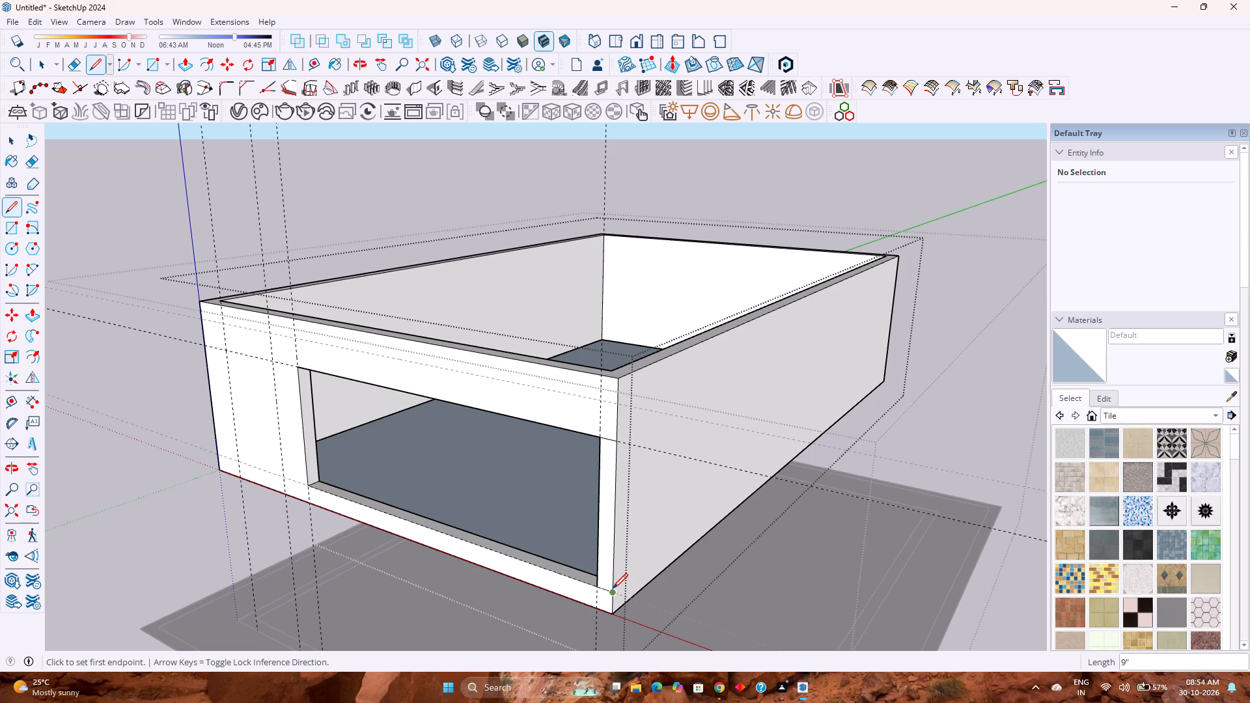
Push the corner strip between the lines back 9", and push it a further 3'6" along the side wall to wrap the opening.
key("p")
left_click(604, 544)
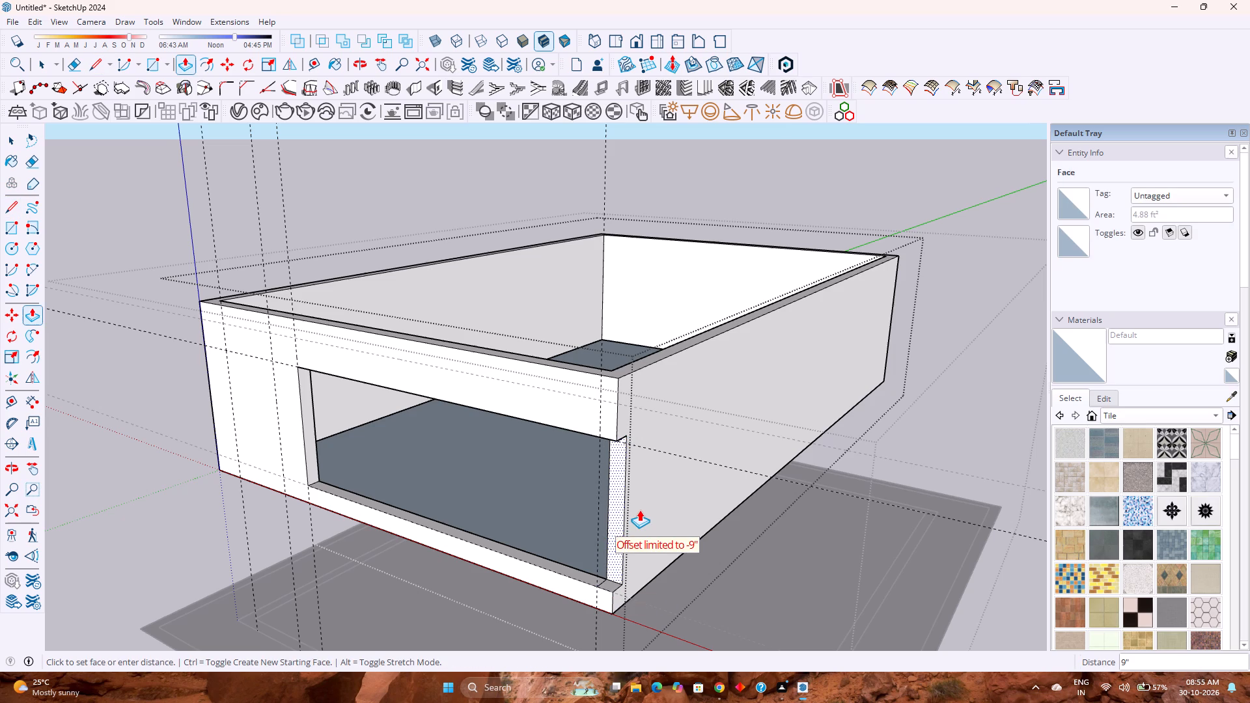
left_click(639, 510)
left_click(621, 520)
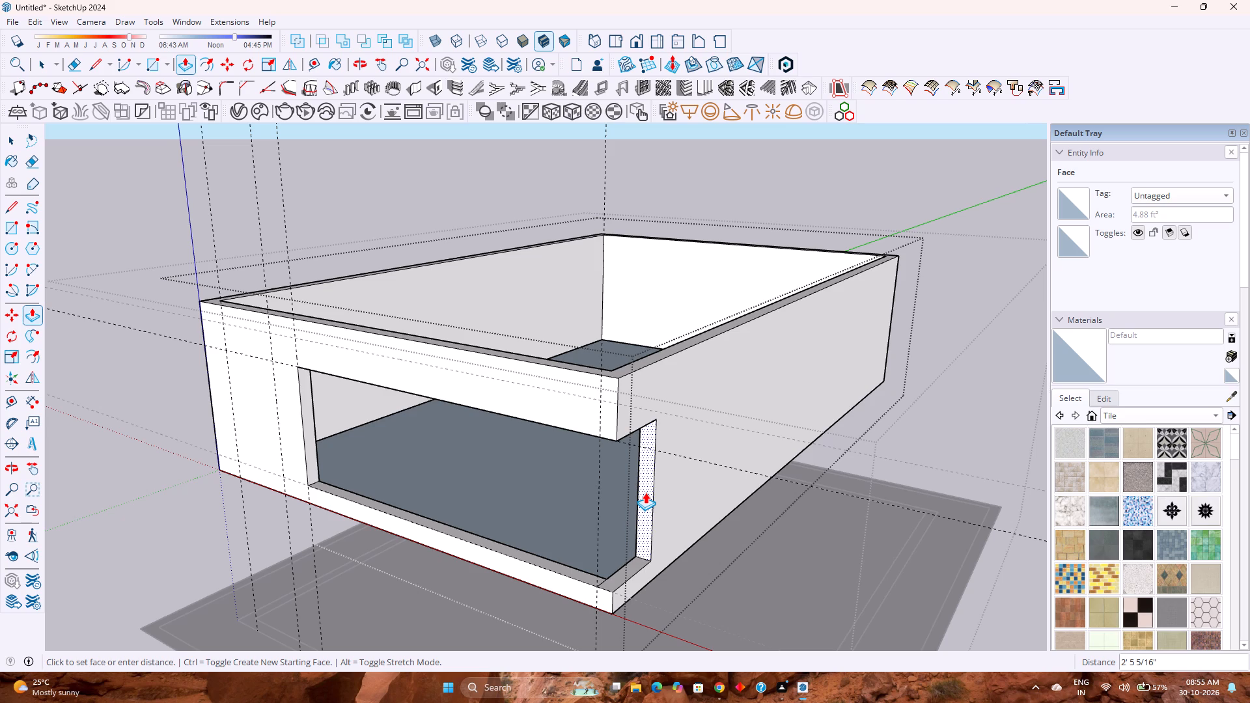
type("3'6\"")
key("Return")
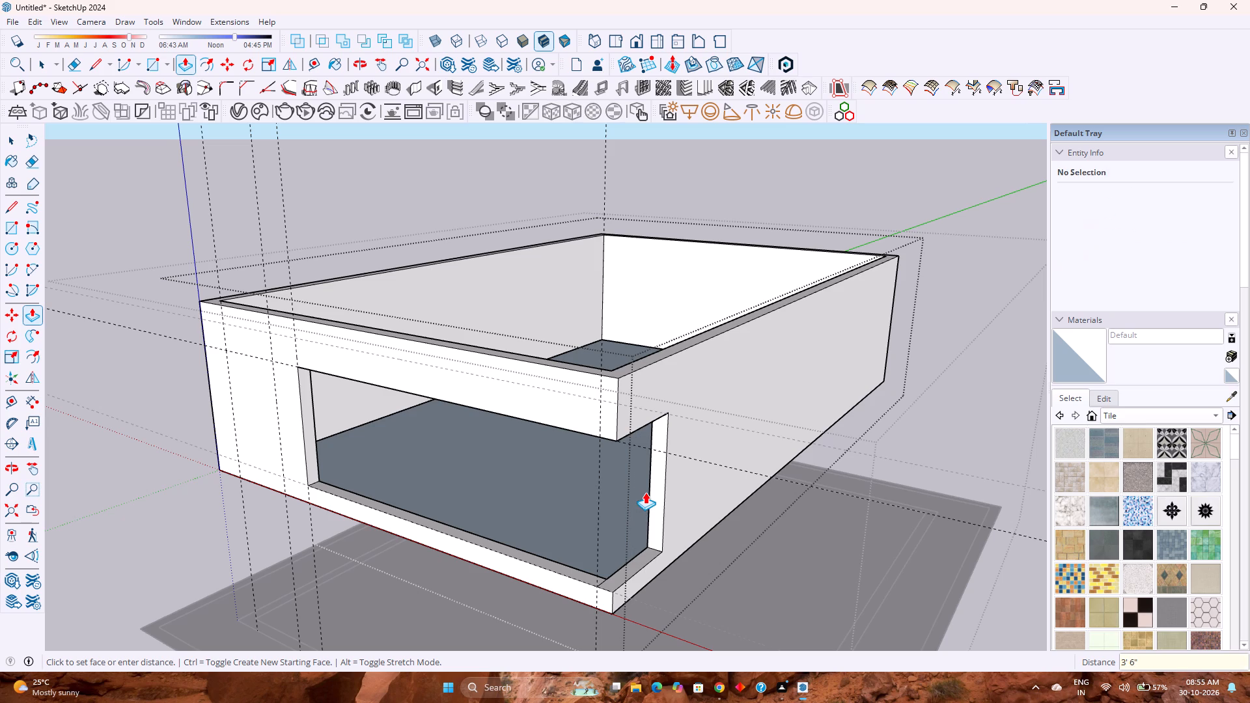
Erase the leftover edges at the building corner on the opening's sill and on the underside of its lintel.
key("e")
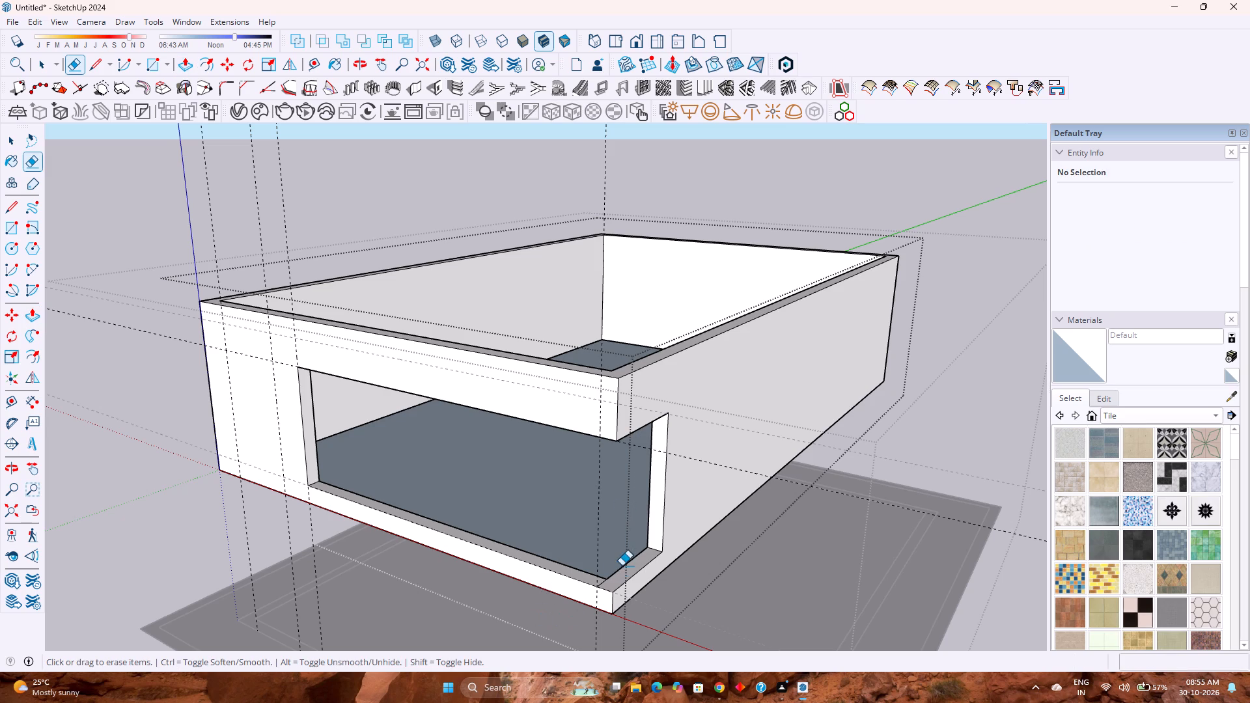
scroll(610, 577, "up", 6)
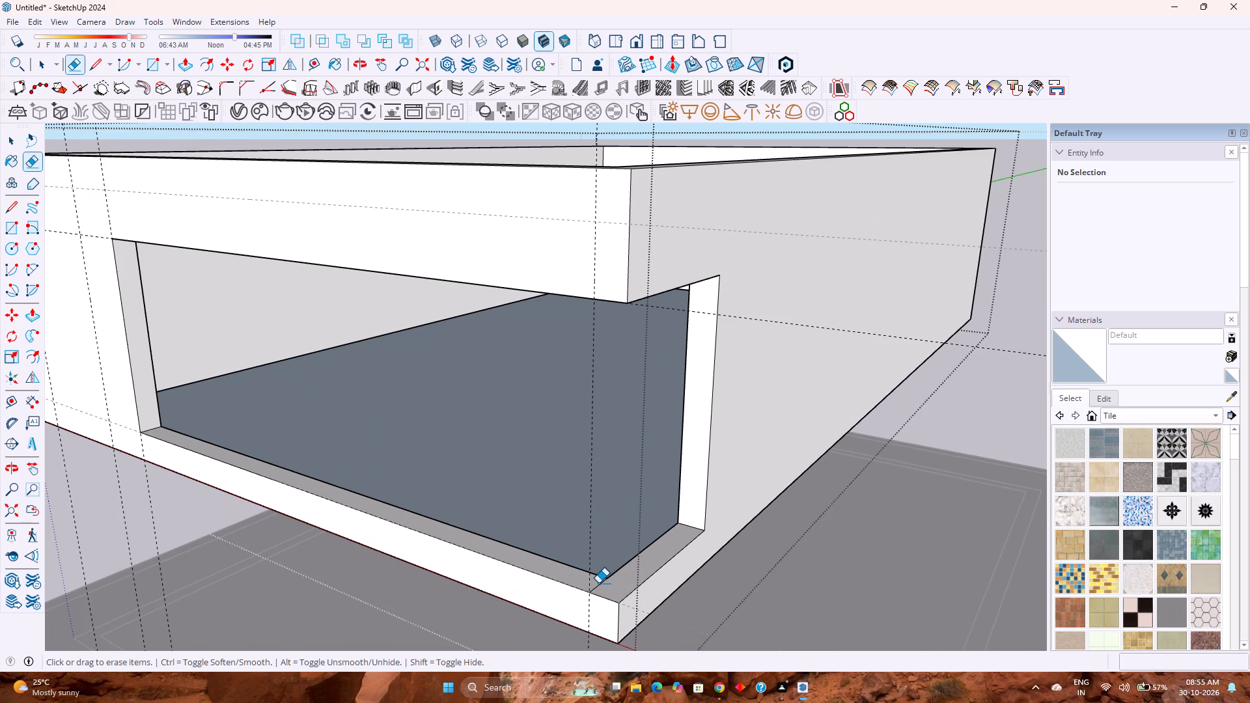
left_click(598, 583)
scroll(598, 581, "down", 1)
middle_click_drag(604, 563, 570, 644, "shift")
middle_click(570, 644, "shift")
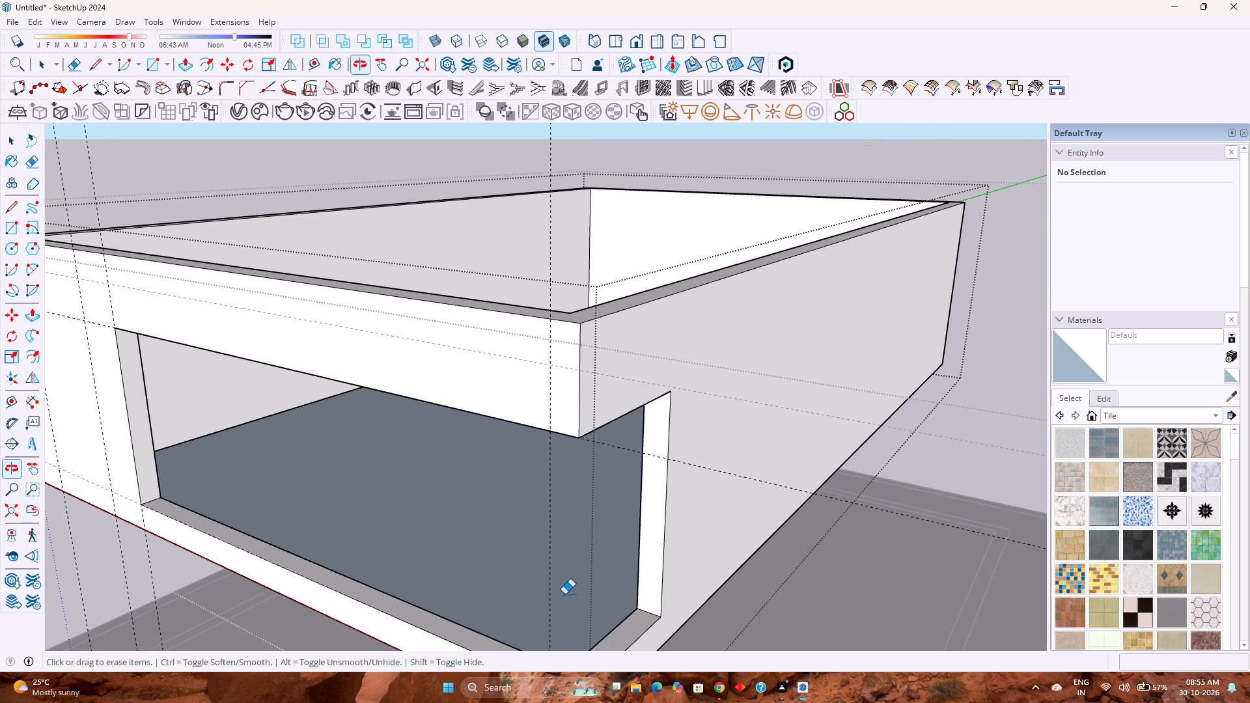
scroll(546, 422, "up", 3)
middle_click_drag(561, 448, 574, 365)
middle_click_drag(574, 365, 456, 635, "shift")
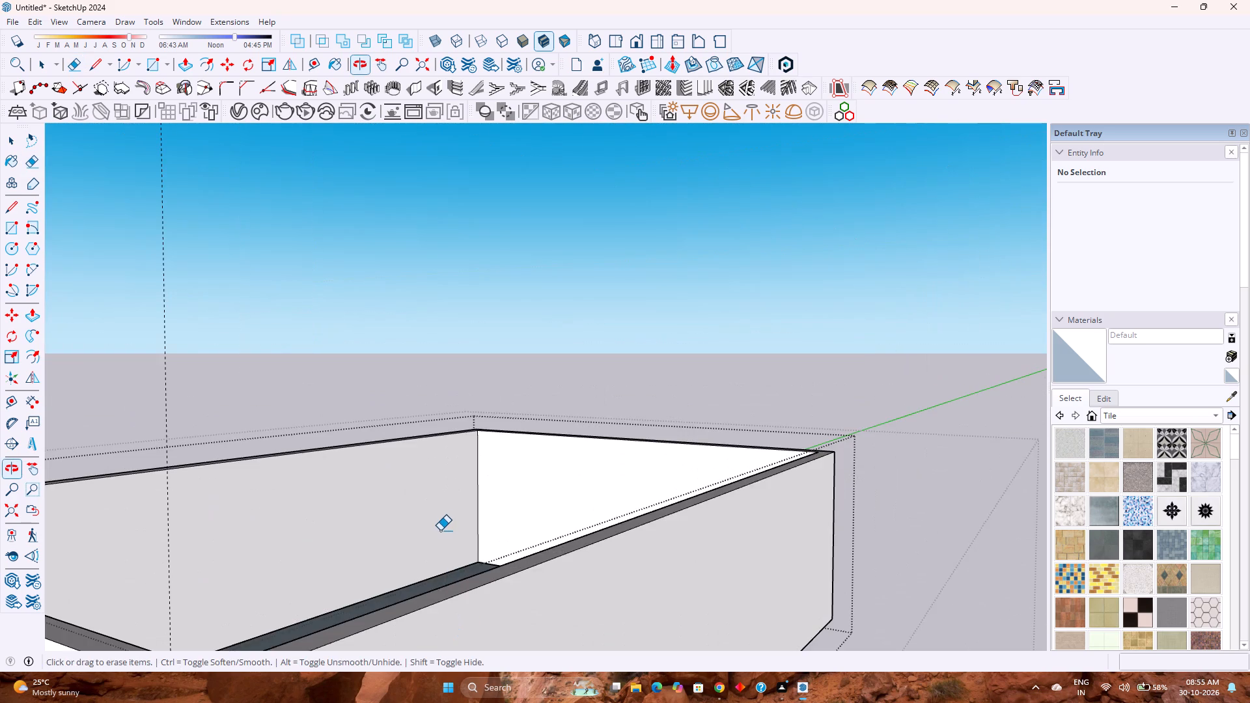
scroll(437, 525, "down", 5)
middle_click_drag(333, 566, 434, 428)
middle_click(434, 428)
middle_click(436, 427)
scroll(400, 509, "up", 4)
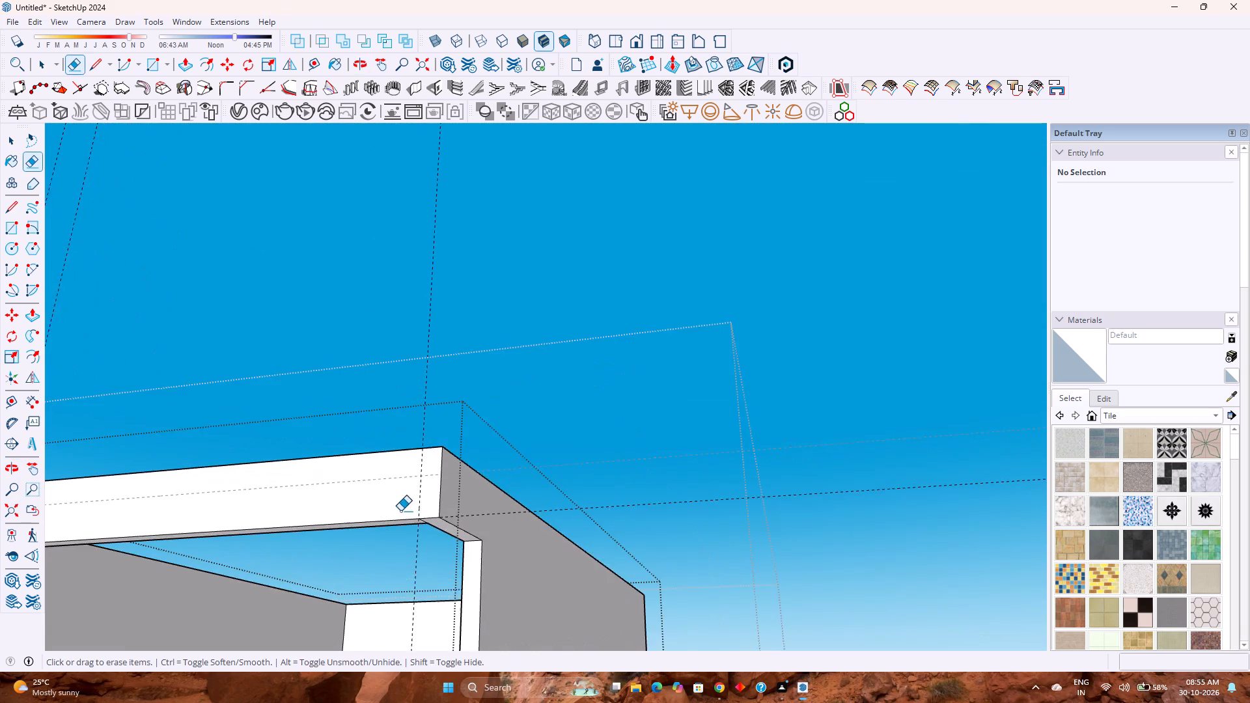
scroll(400, 511, "up", 17)
left_click(436, 519)
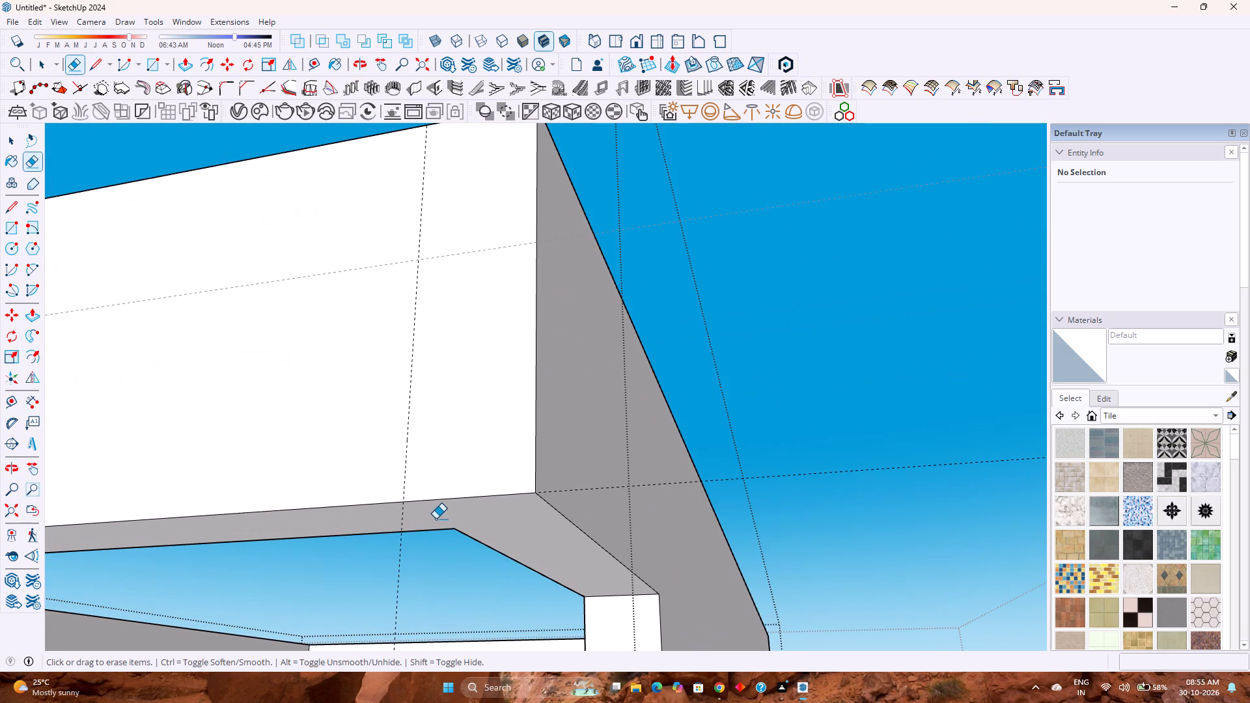
Examine the corner opening and the front wall from several angles outside the building.
scroll(436, 519, "down", 20)
scroll(436, 519, "down", 11)
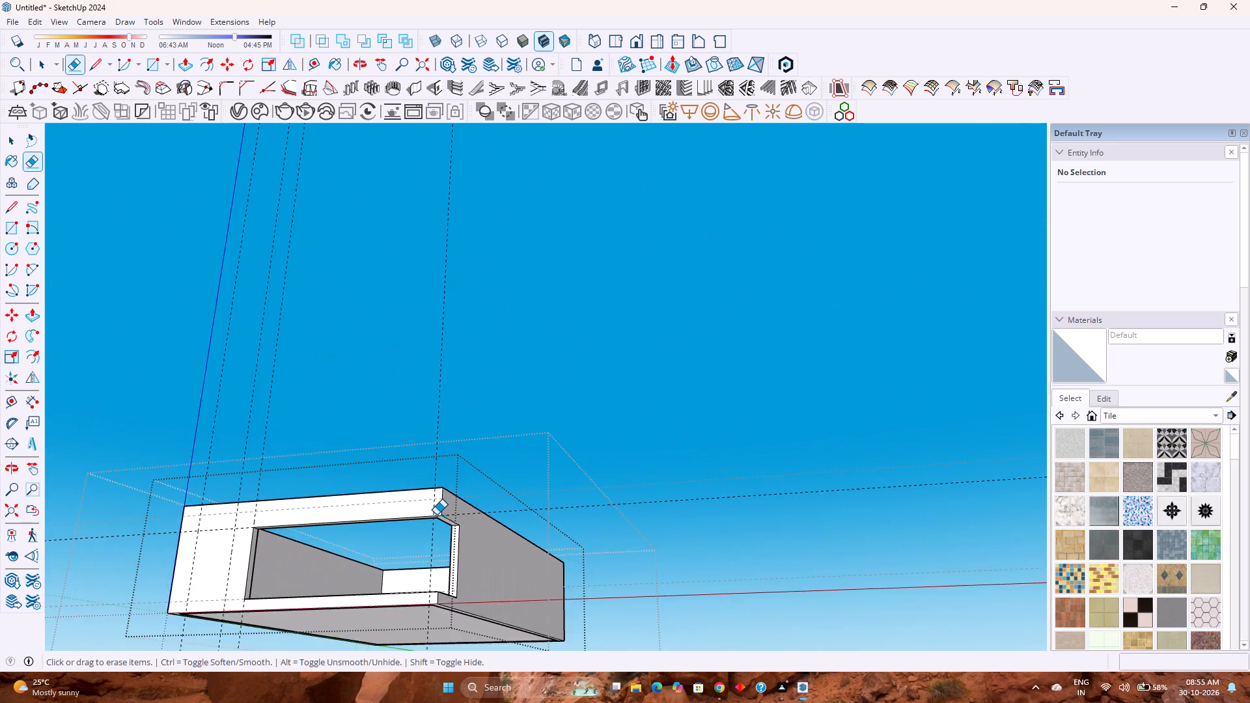
middle_click_drag(436, 521, 423, 586)
scroll(426, 563, "down", 3)
middle_click_drag(618, 497, 643, 496, "shift")
middle_click_drag(456, 531, 517, 508, "shift")
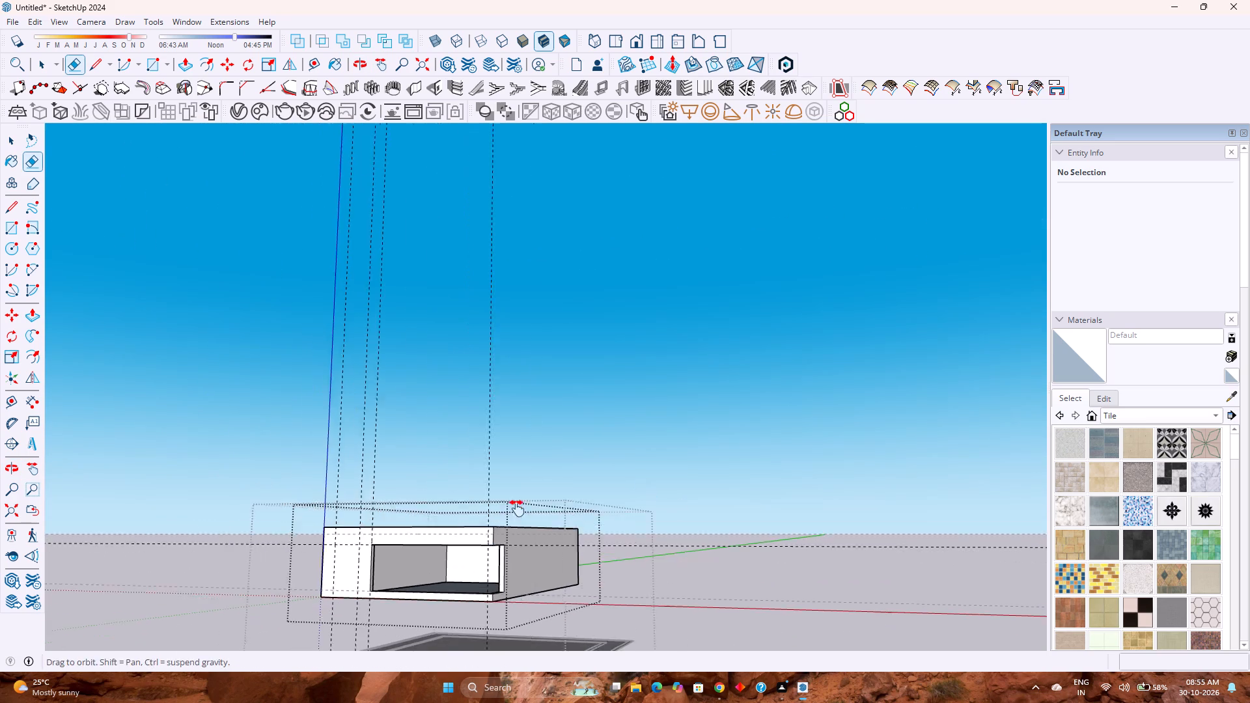
middle_click_drag(517, 508, 561, 499, "shift")
scroll(498, 544, "up", 5)
key("space")
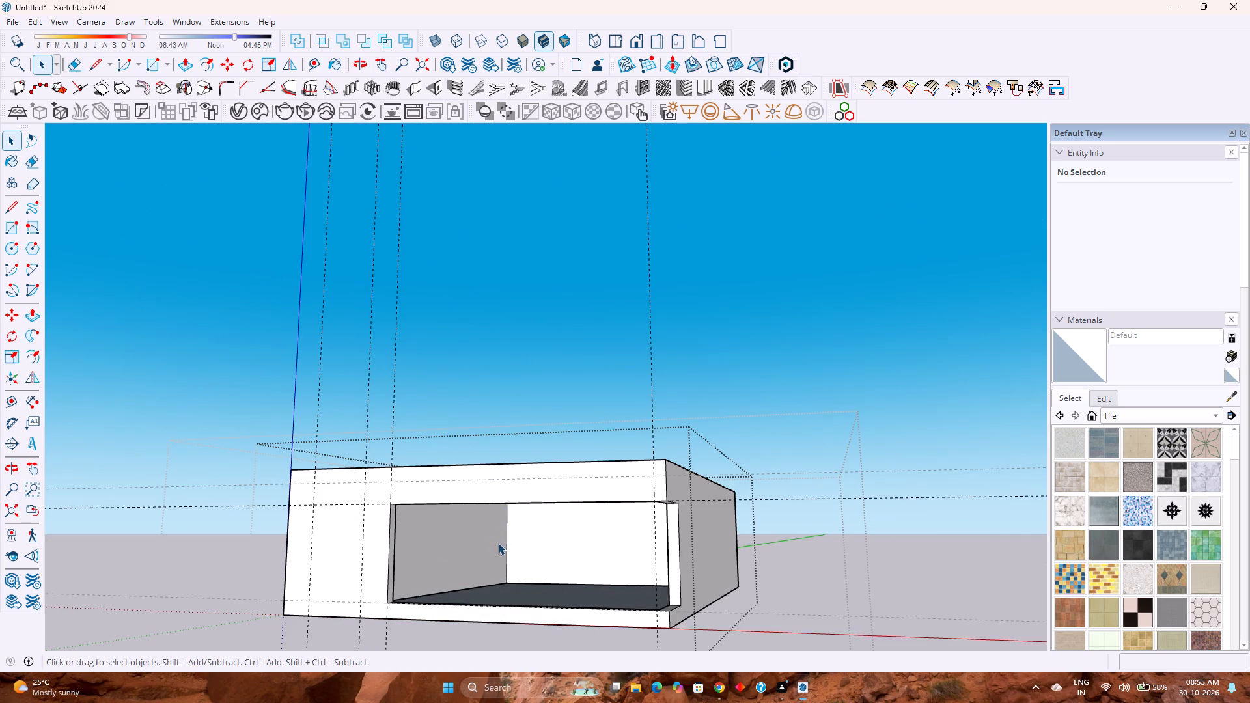
scroll(498, 533, "down", 2)
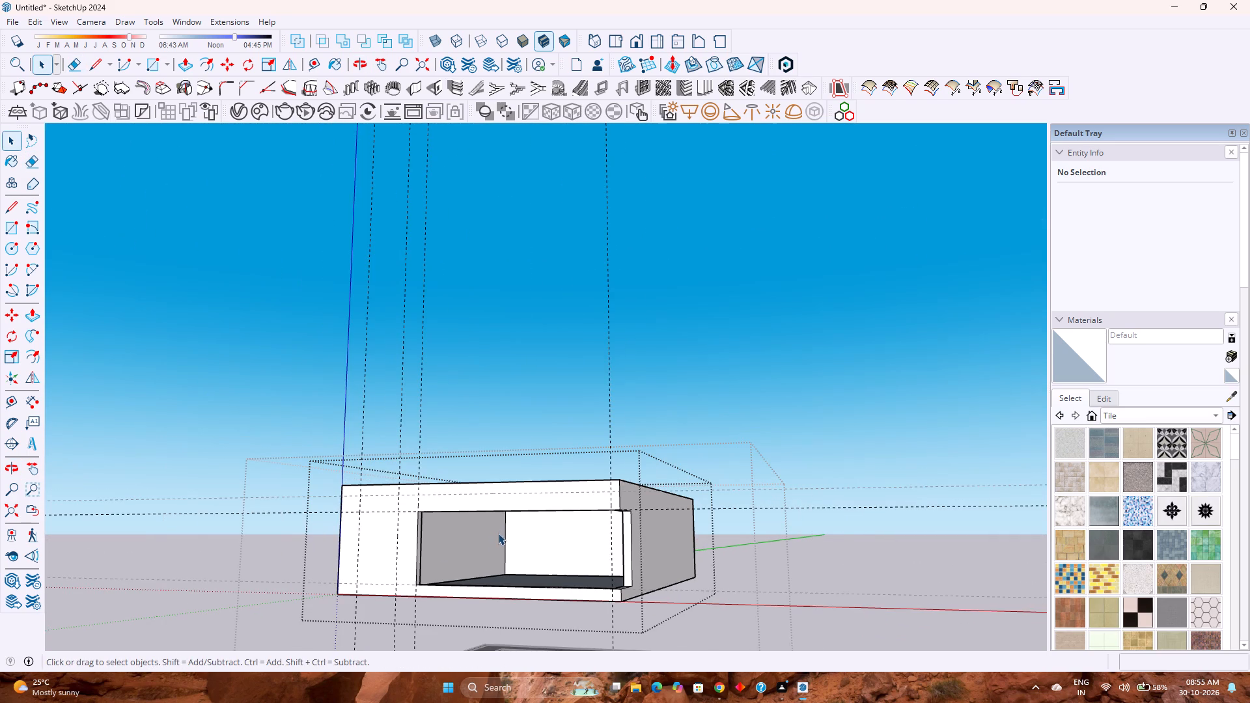
scroll(502, 526, "down", 2)
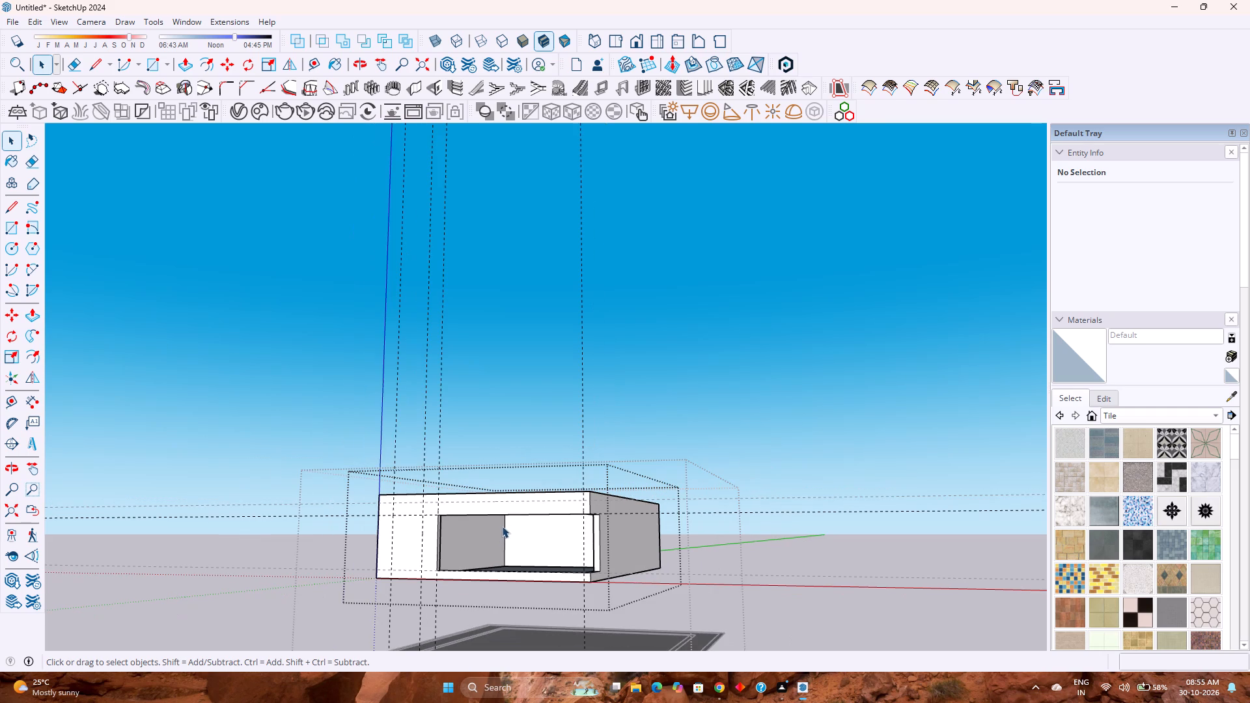
middle_click_drag(510, 516, 373, 558)
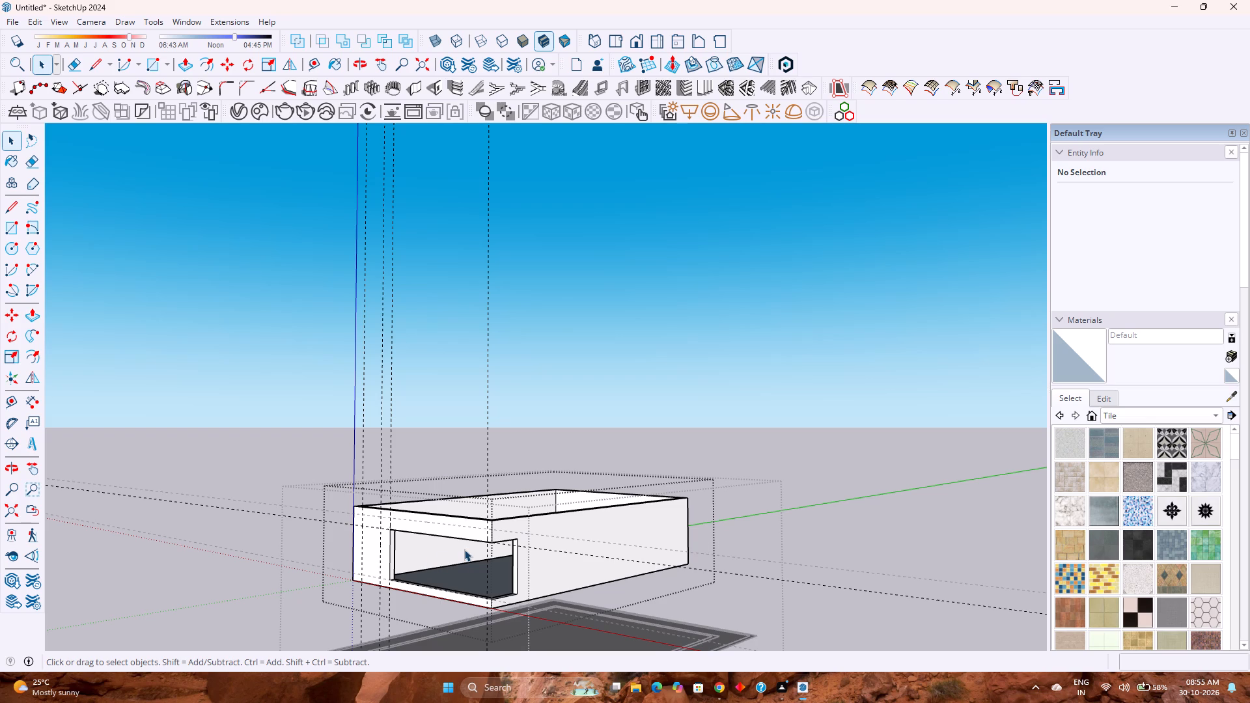
Place a horizontal guide on the front wall 2' above the lowest horizontal guide.
scroll(393, 546, "up", 5)
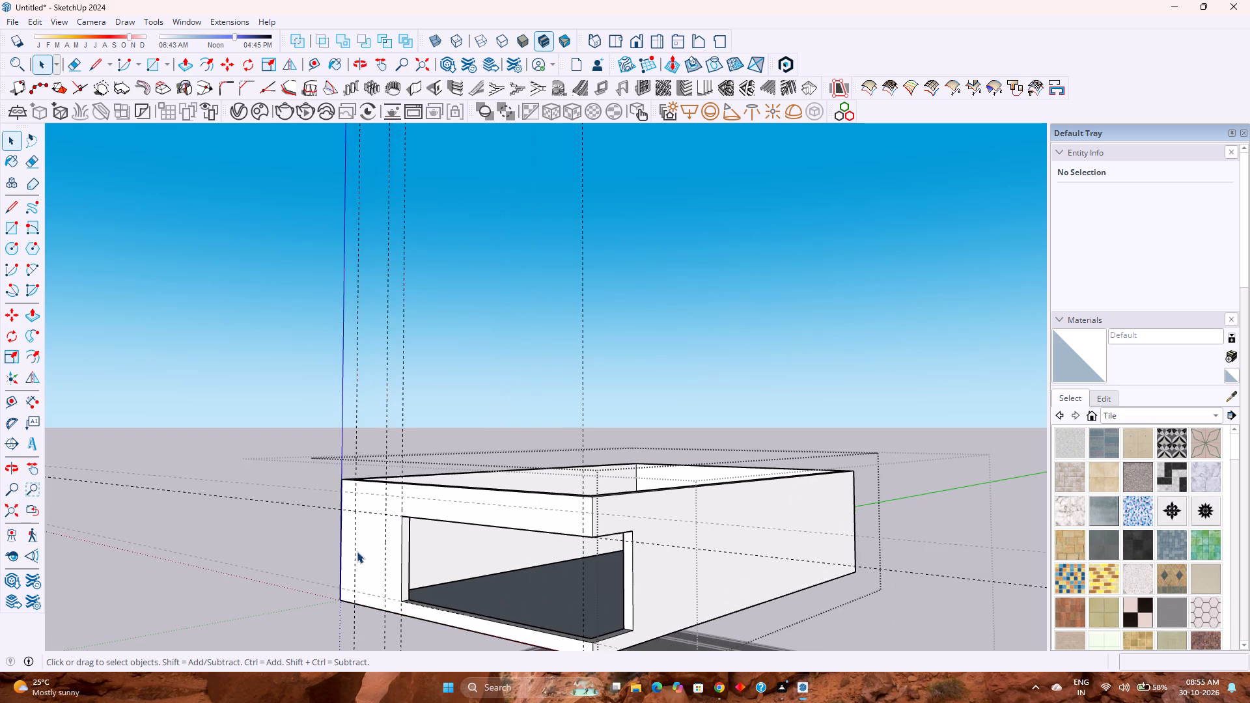
scroll(357, 551, "up", 1)
middle_click_drag(357, 551, 408, 541)
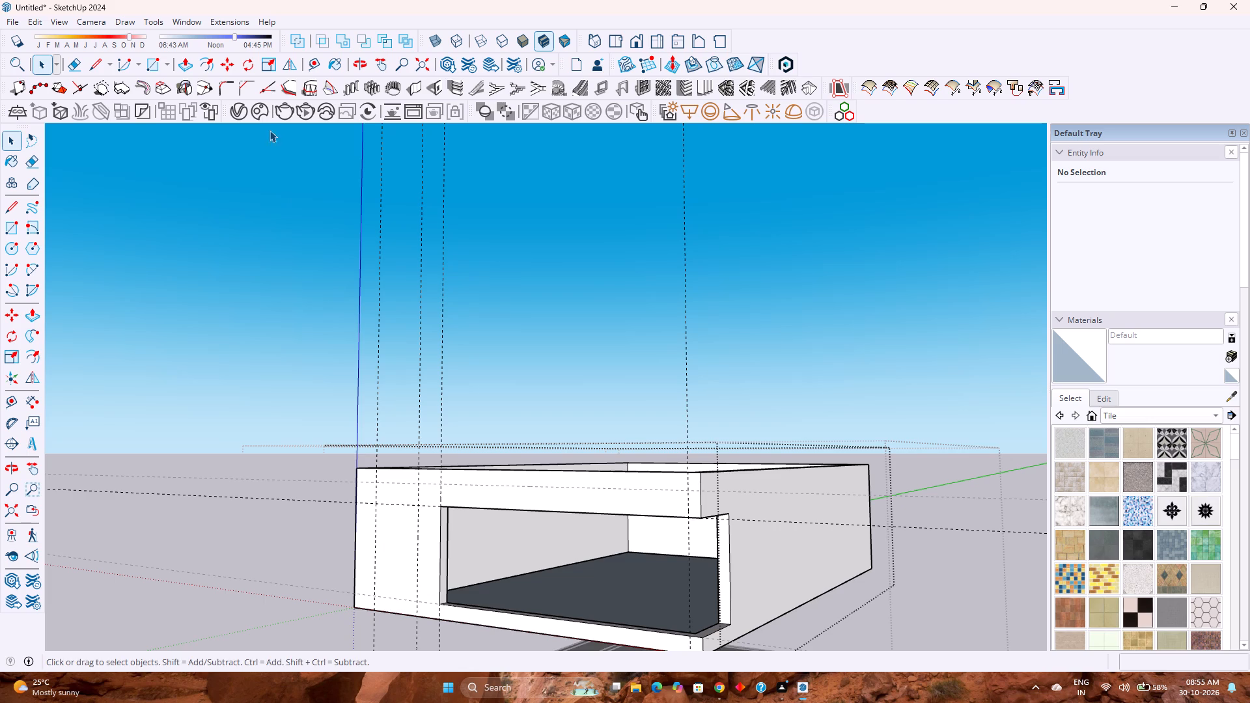
left_click(323, 66)
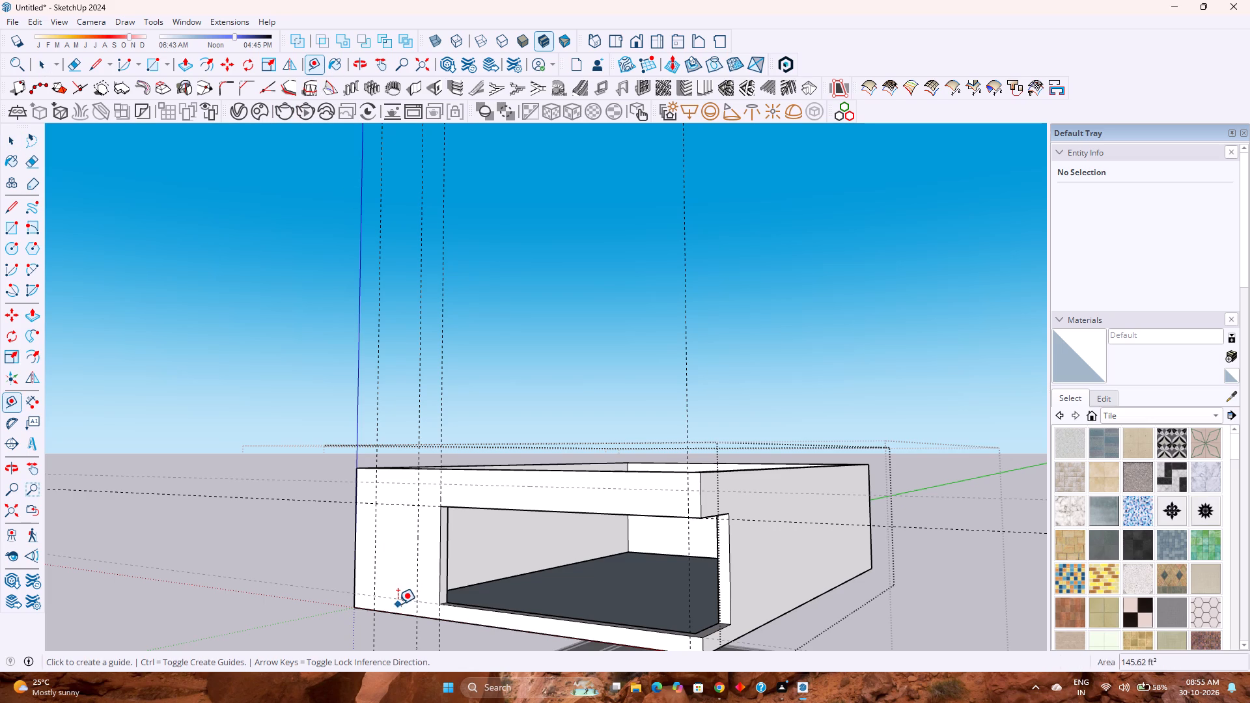
scroll(398, 604, "up", 3)
left_click(399, 596)
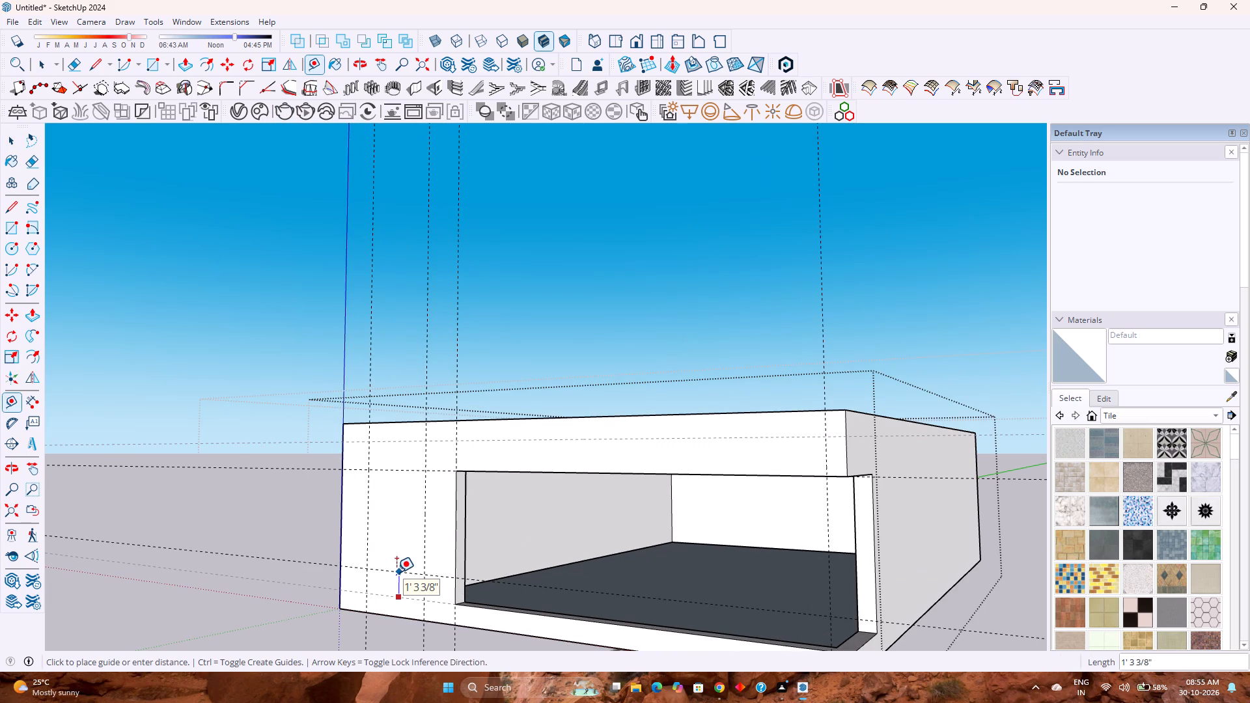
type("2'")
key("Return")
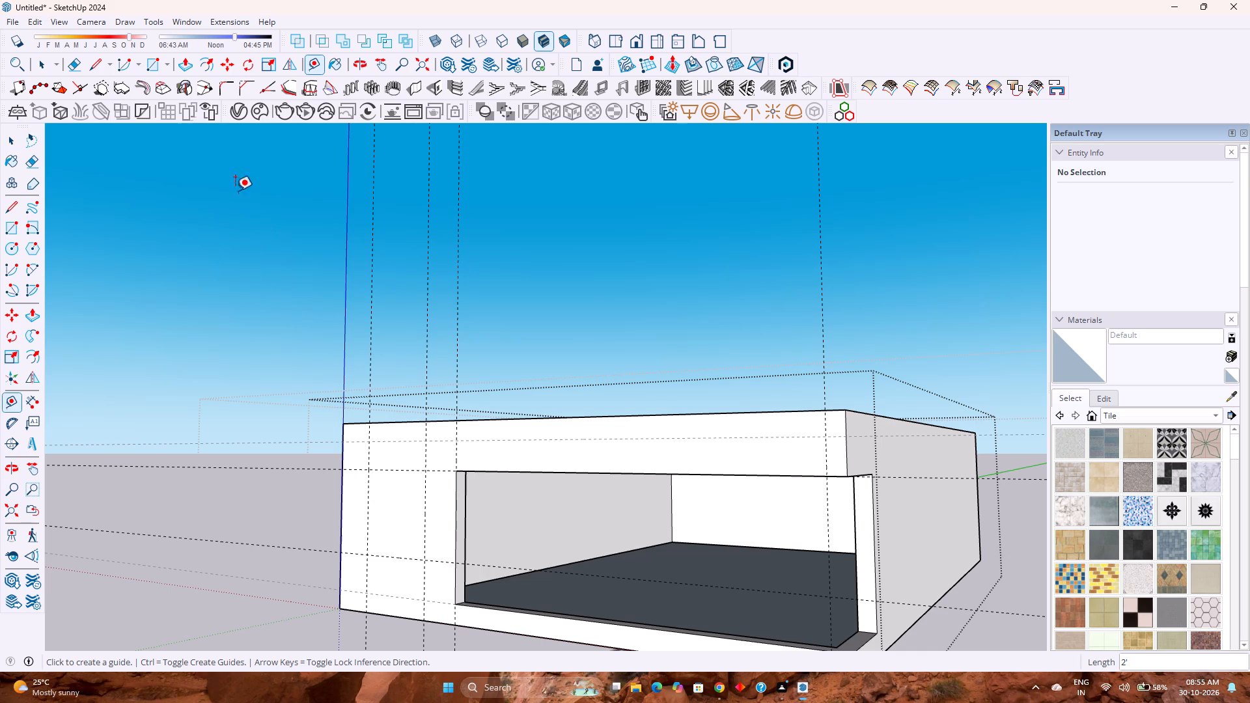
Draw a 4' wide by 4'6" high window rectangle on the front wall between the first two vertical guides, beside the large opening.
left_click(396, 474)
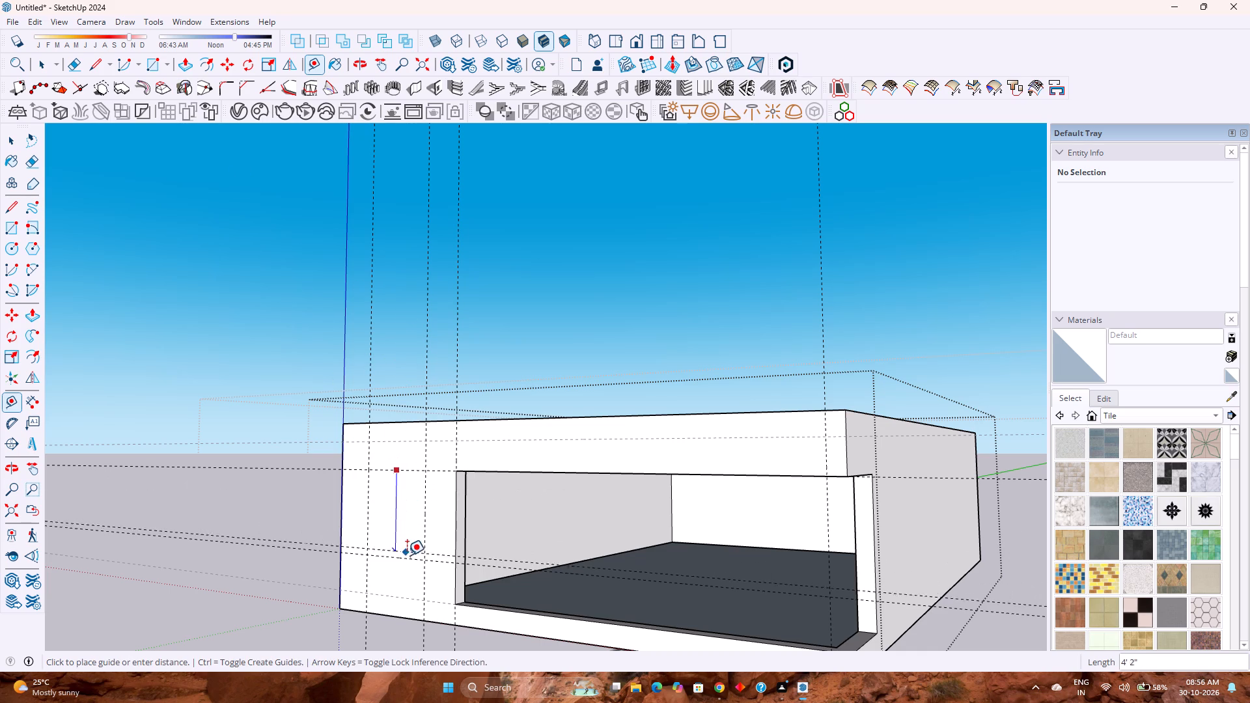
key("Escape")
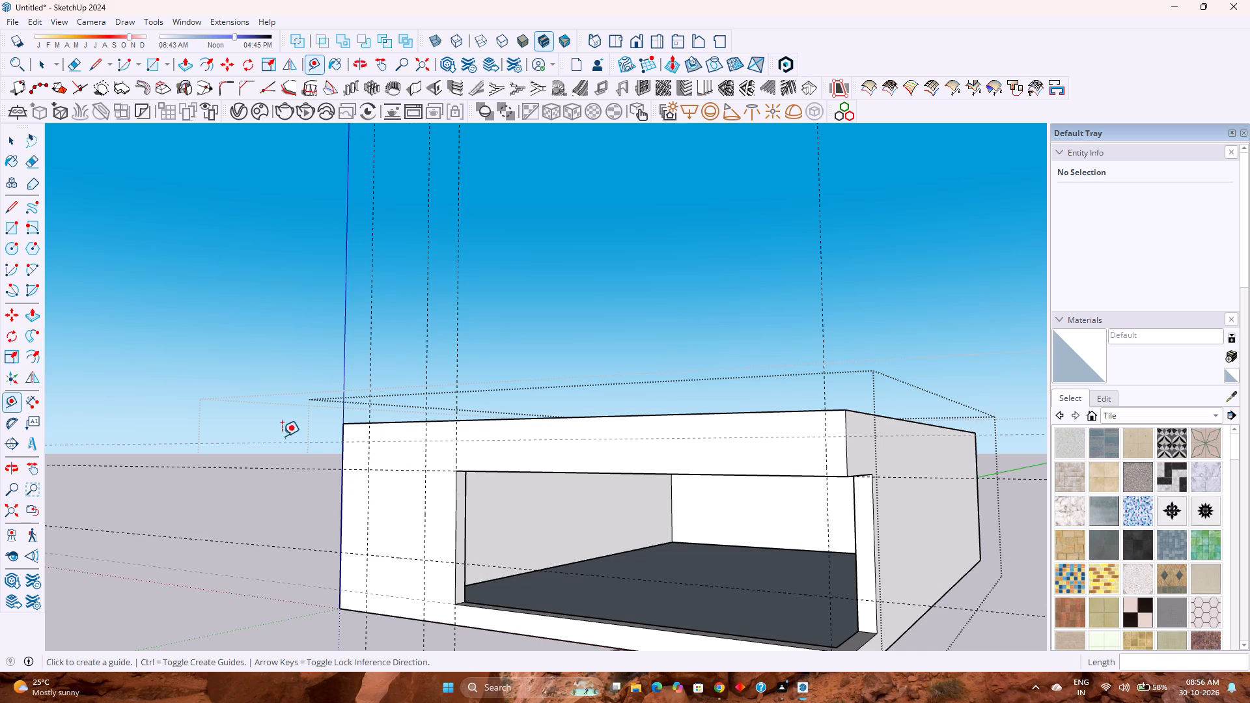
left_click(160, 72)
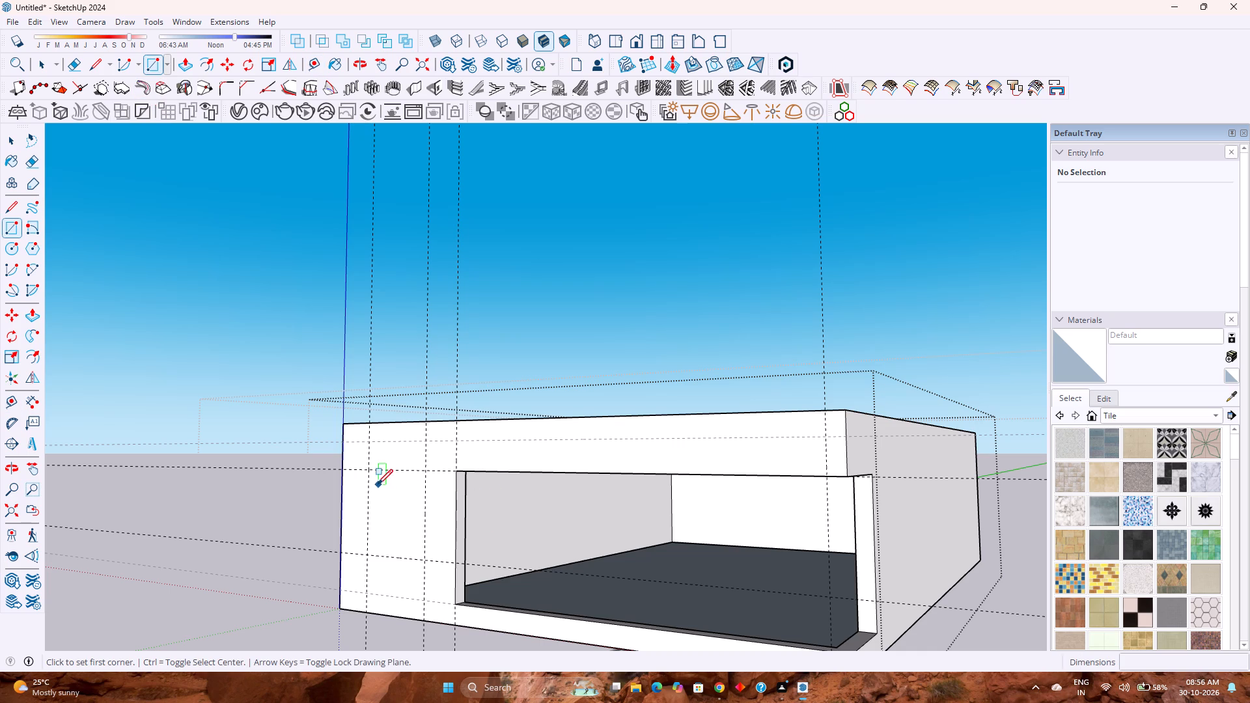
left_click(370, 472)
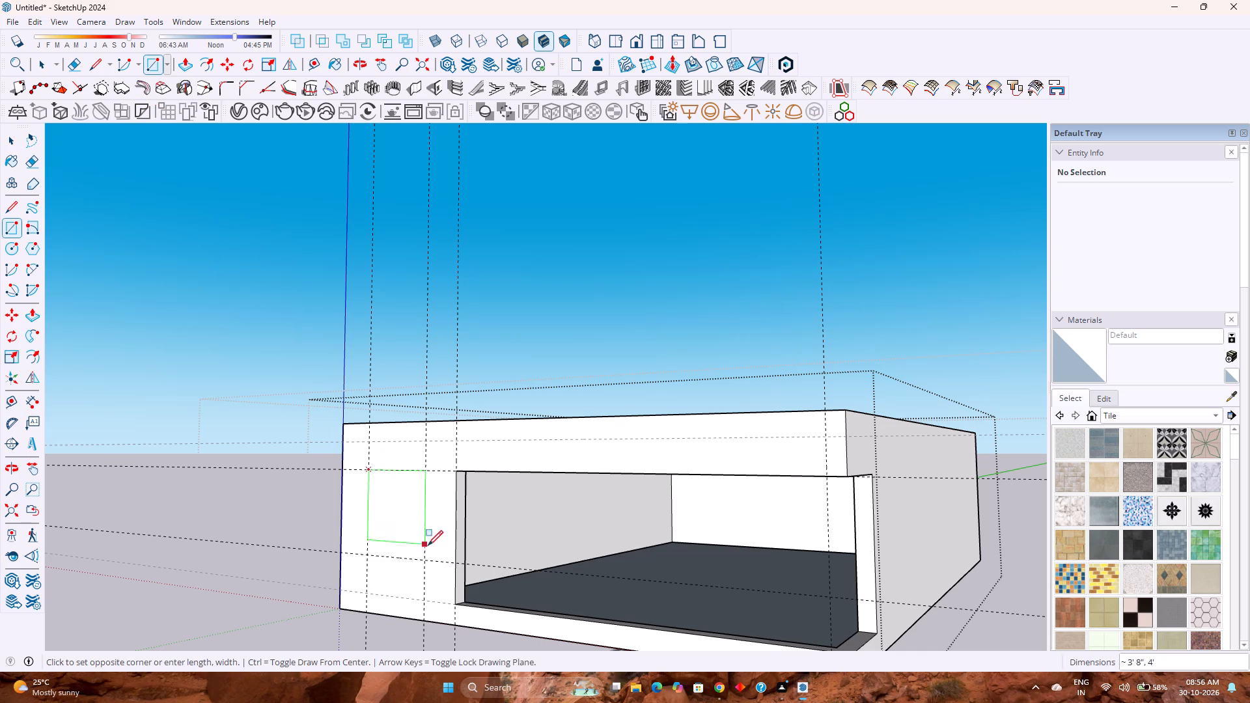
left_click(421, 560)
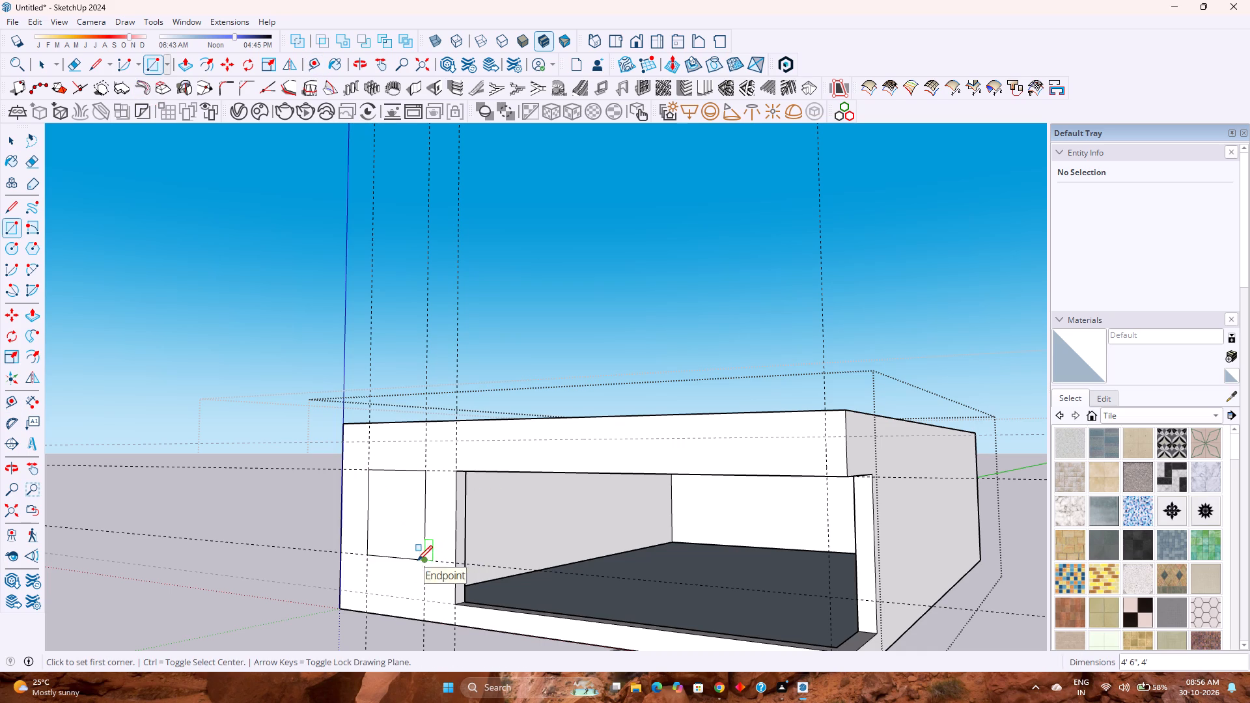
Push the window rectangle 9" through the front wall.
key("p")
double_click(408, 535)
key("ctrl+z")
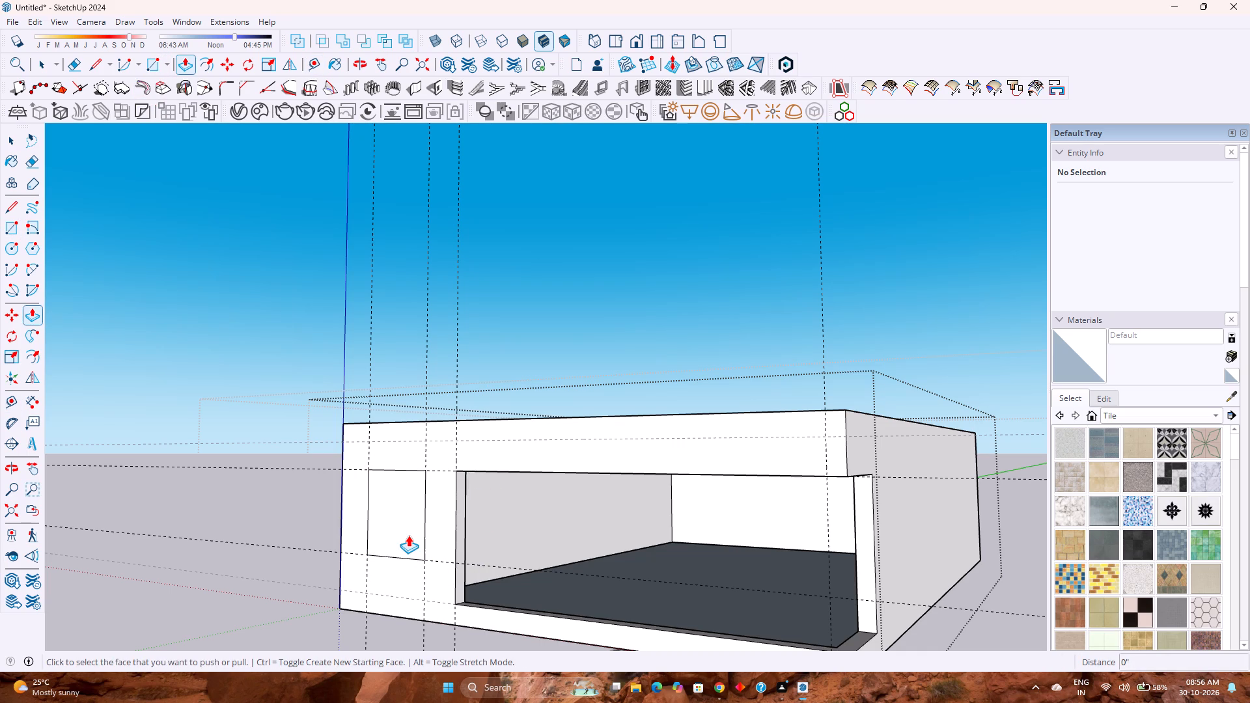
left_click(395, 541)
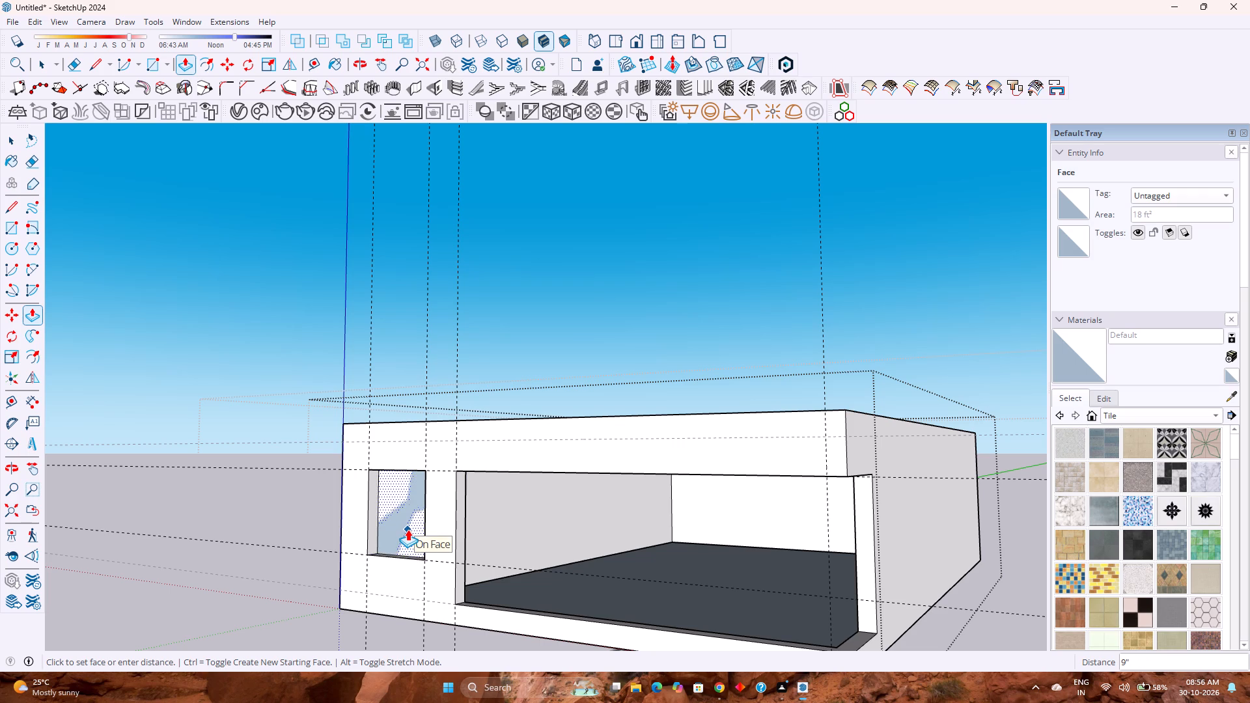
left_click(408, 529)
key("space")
Examine the front wall and its openings from different angles and distances.
scroll(411, 523, "down", 2)
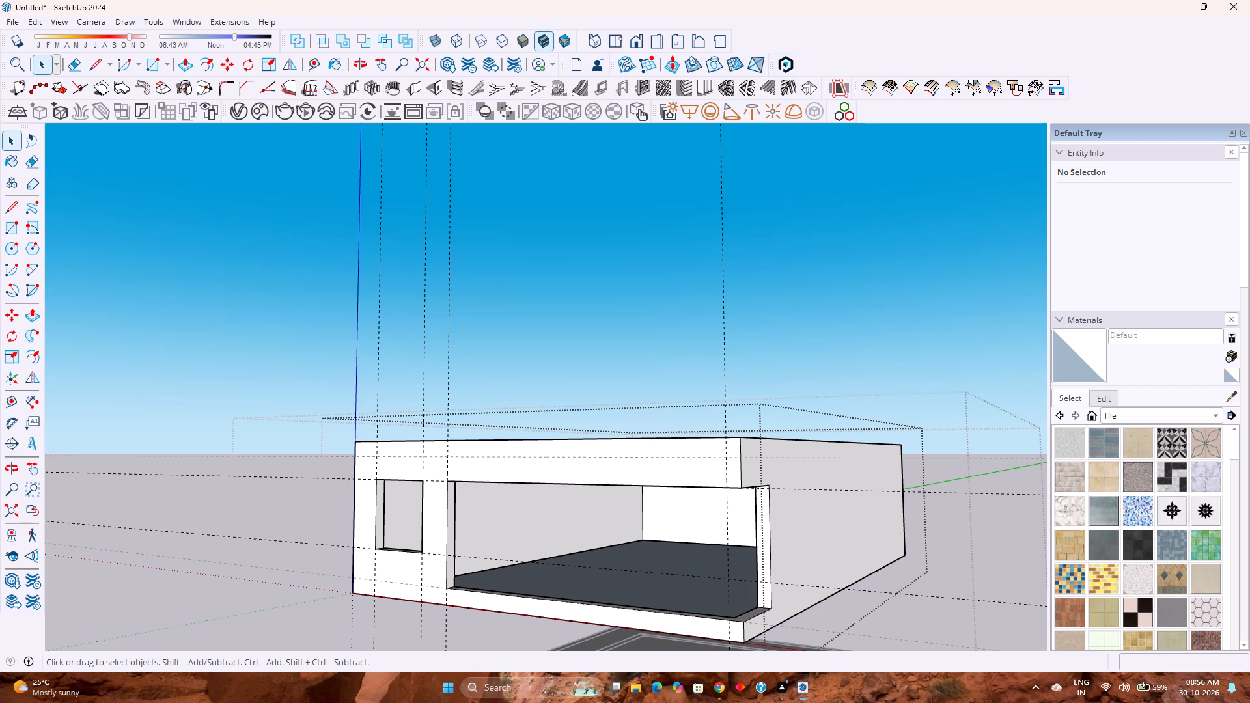
left_click(611, 617)
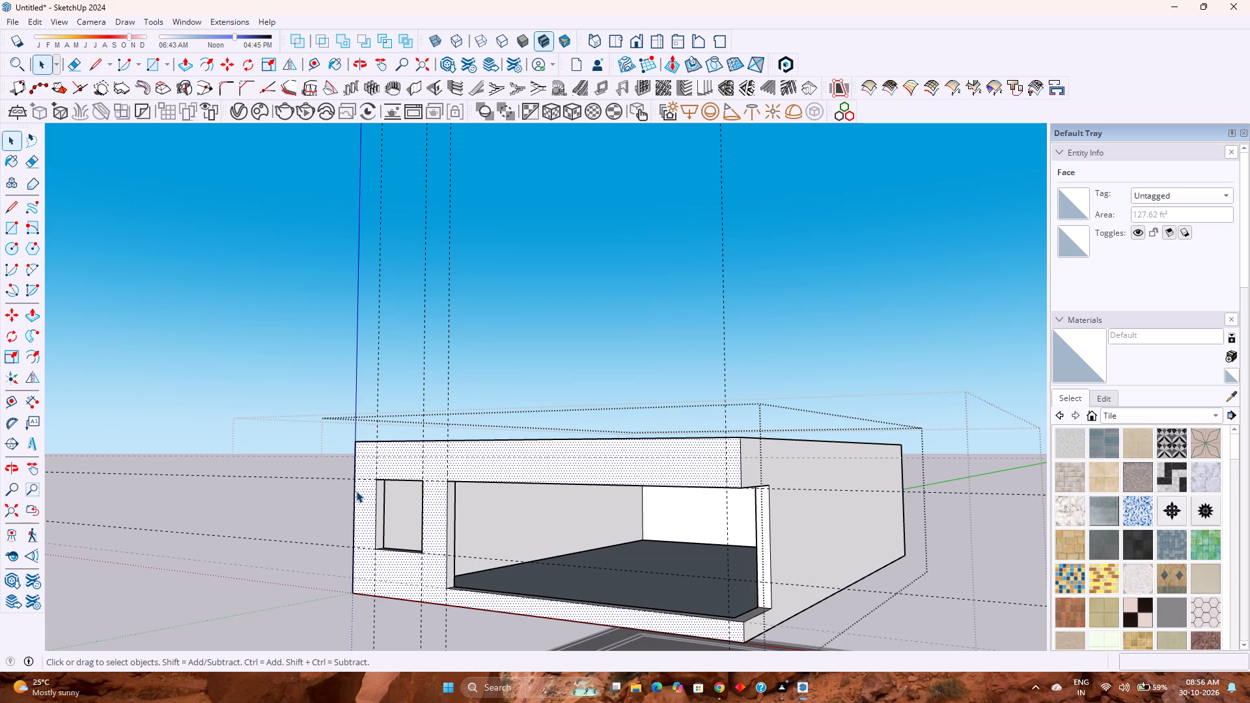
scroll(356, 491, "down", 1)
middle_click_drag(359, 493, 458, 483)
middle_click(458, 483)
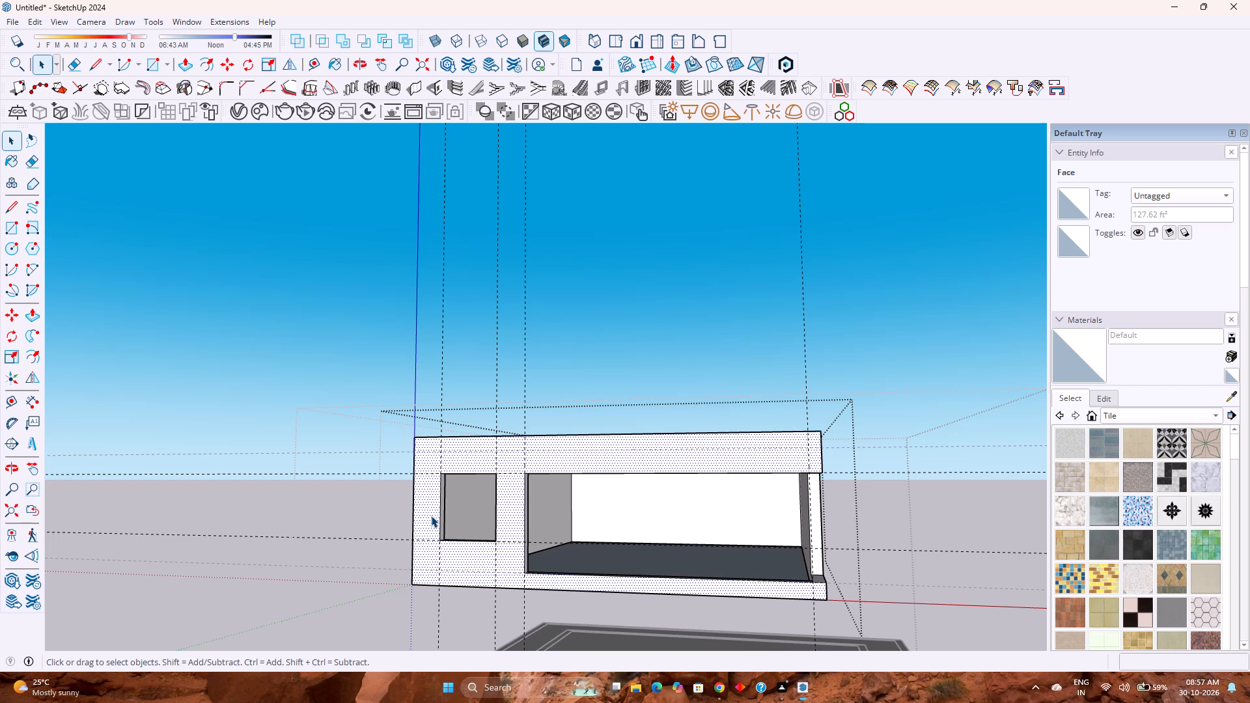
scroll(431, 516, "up", 6)
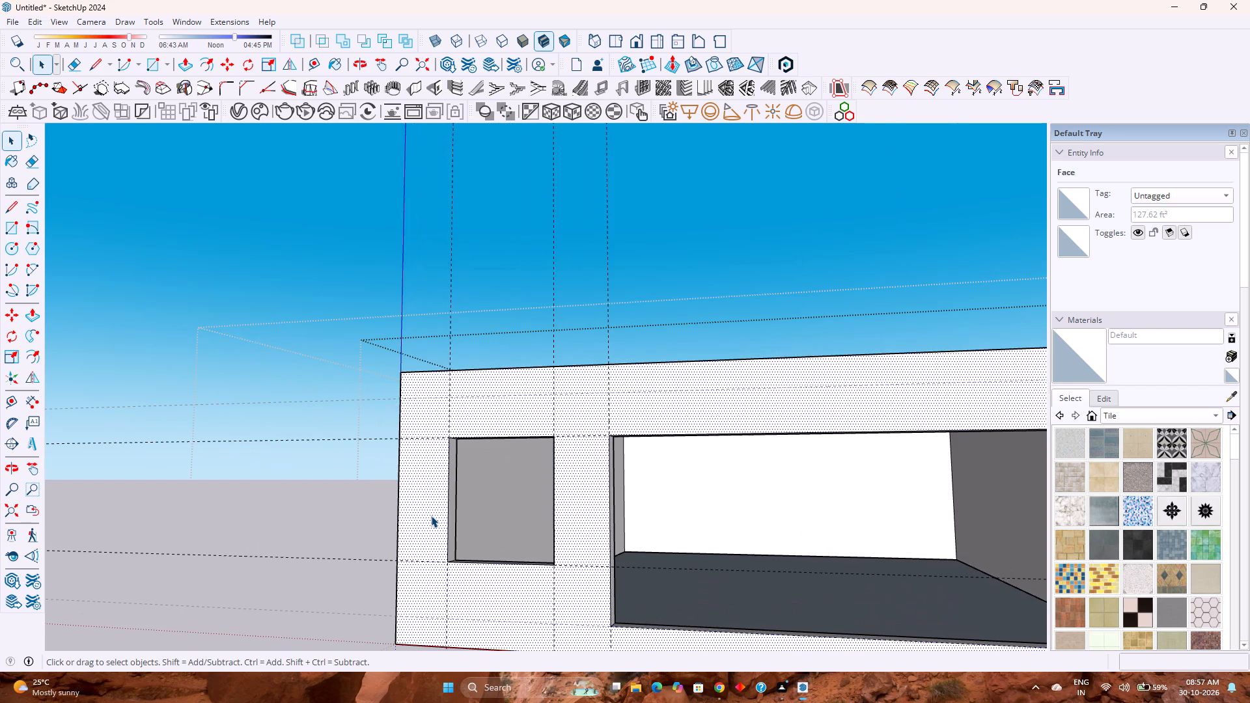
scroll(431, 516, "down", 9)
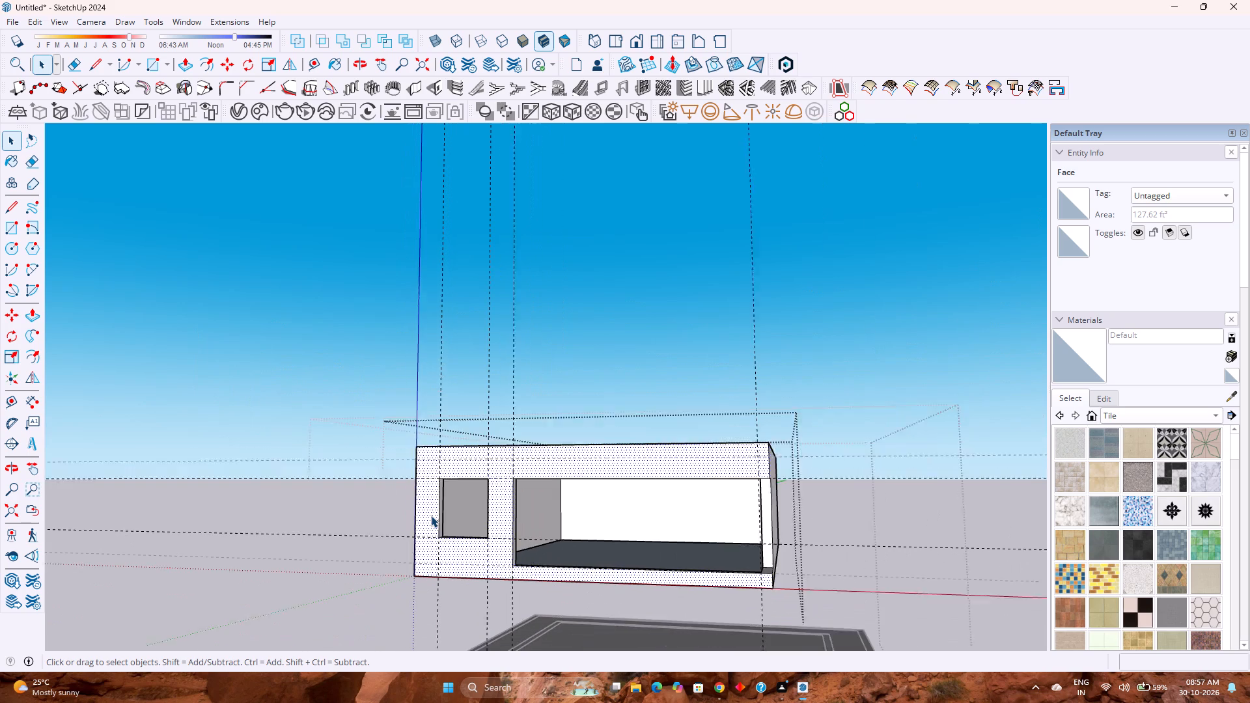
right_click(431, 516)
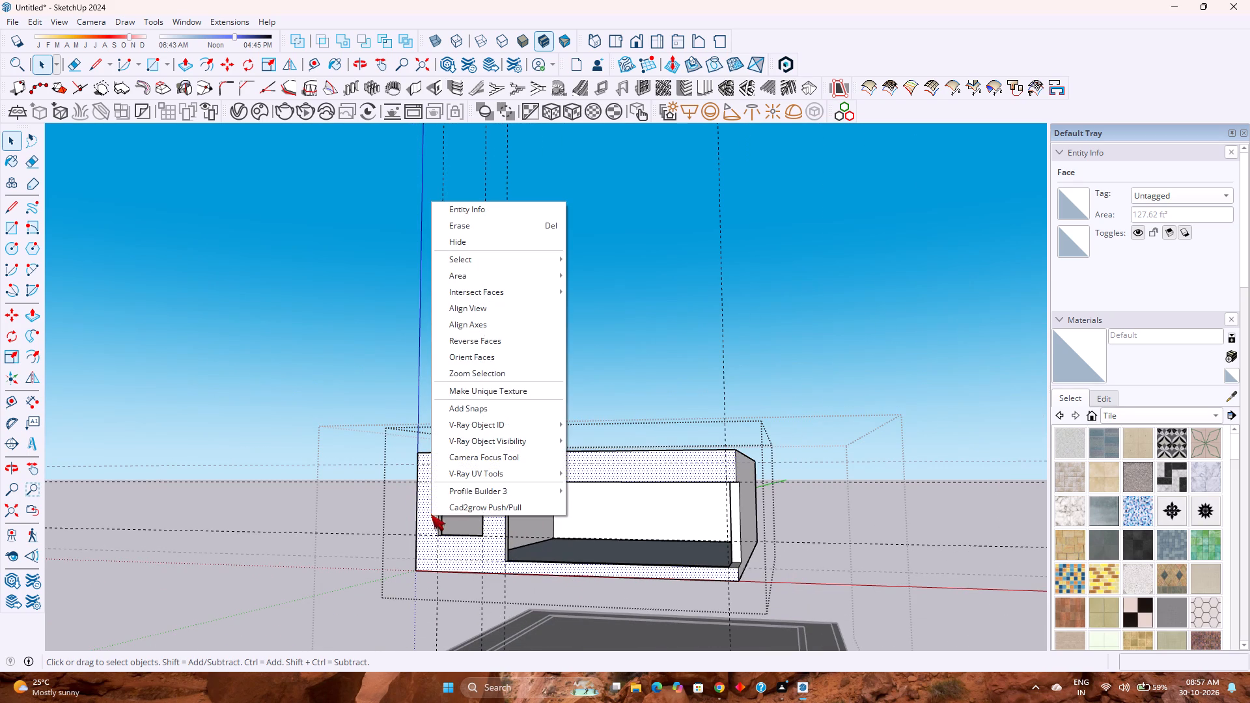
left_click(156, 294)
double_click(533, 477)
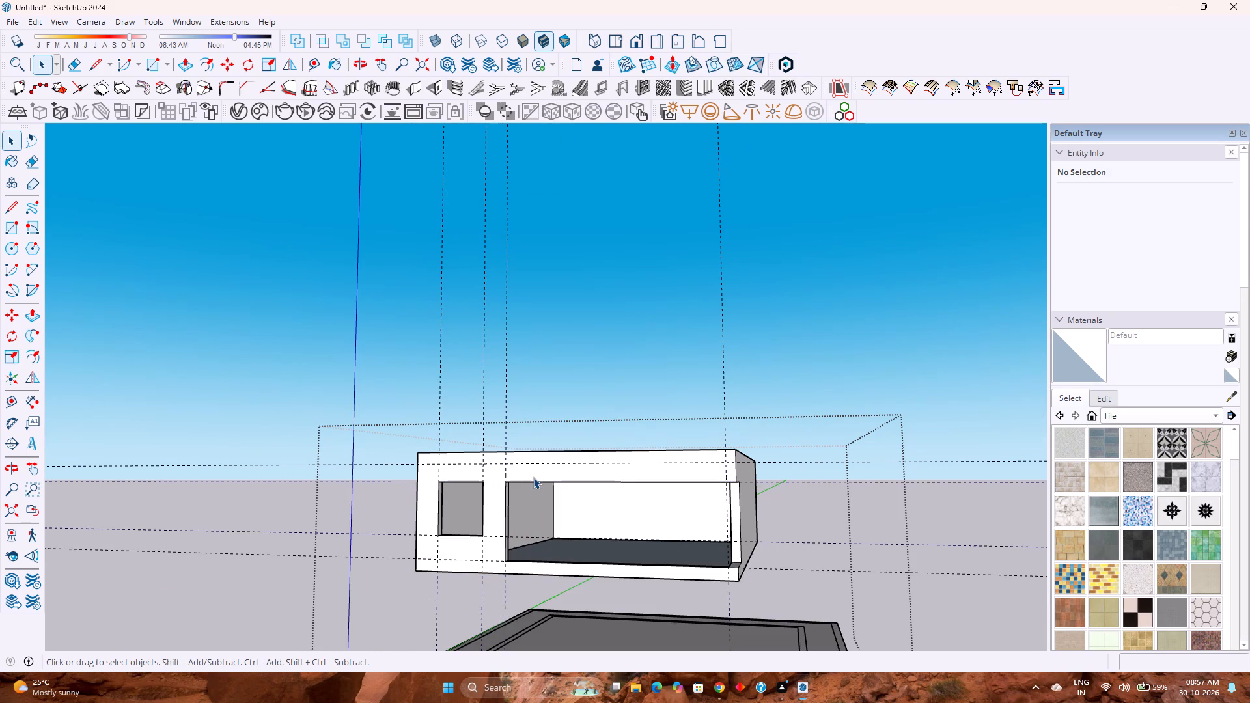
Undo the window, the corner opening and the horizontal guides, back to a plain front wall with only vertical guides.
key("ctrl+z")
key("ctrl+z")
key("ctrl+z")
key("ctrl+z")
key("ctrl+z")
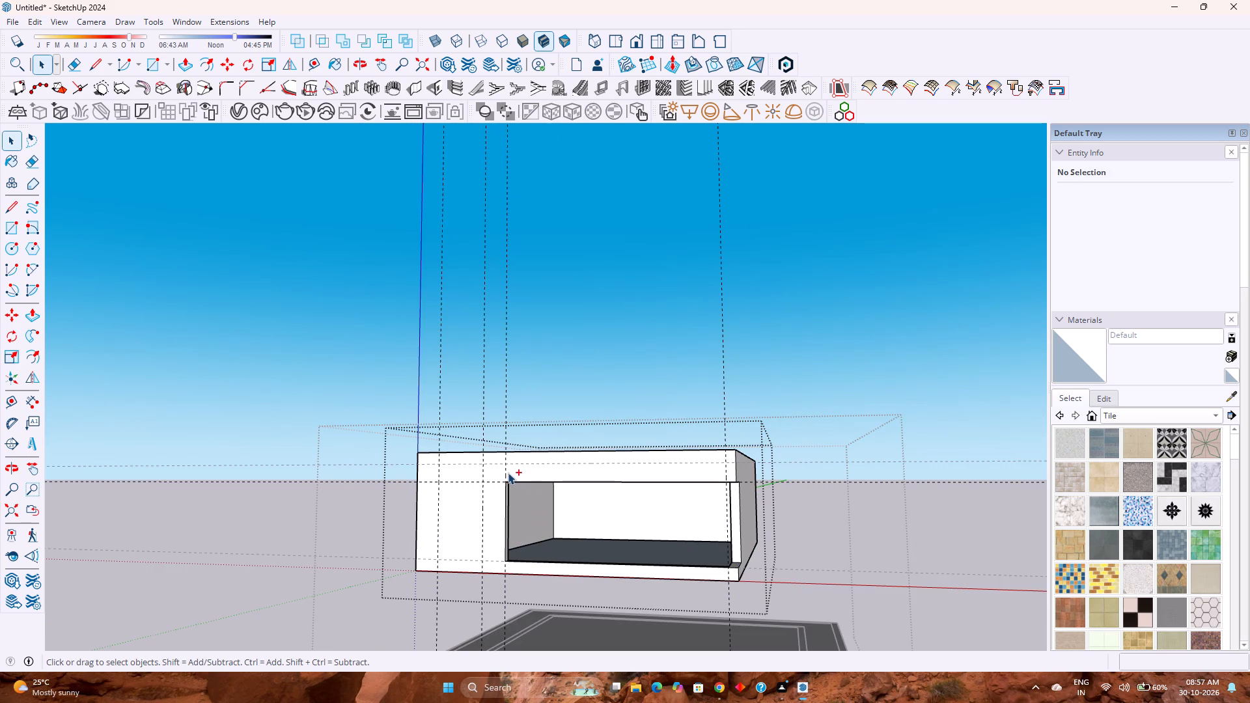
key("ctrl+z")
key("ctrl+z")
key("ctrl+z")
key("ctrl+z")
key("ctrl+z")
key("ctrl+z")
key("ctrl+z")
key("ctrl+z")
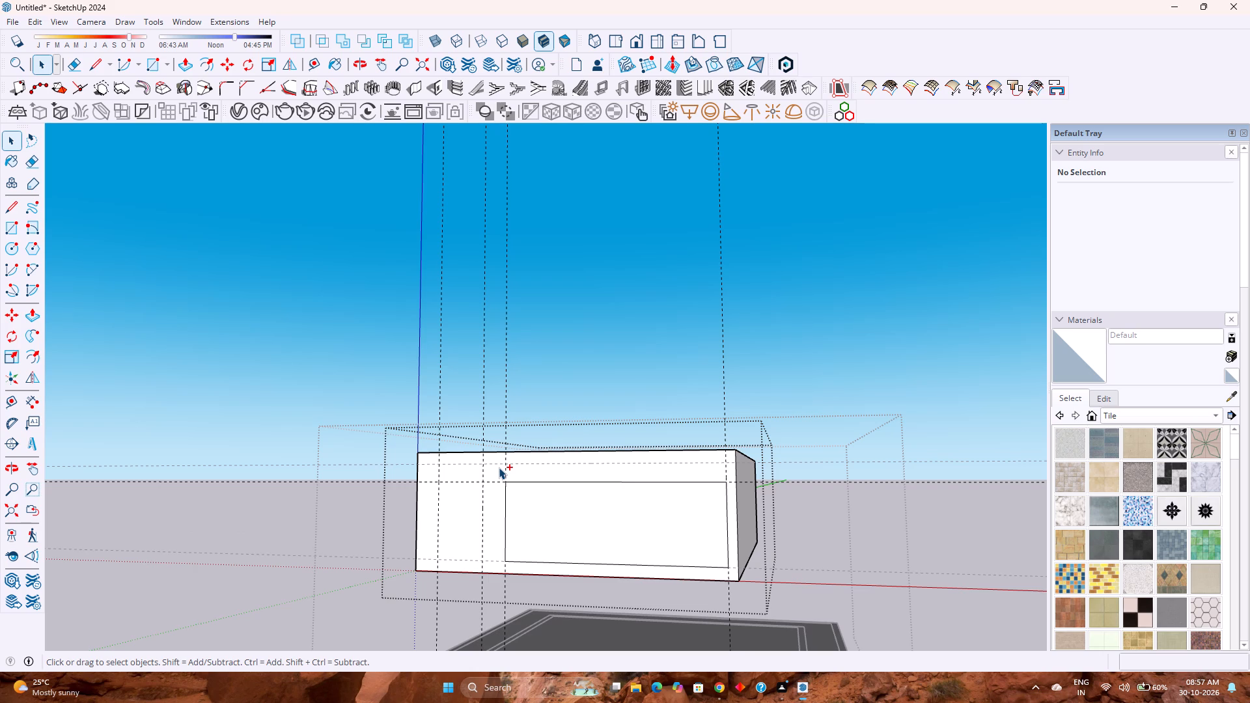
key("ctrl+z")
key("ctrl+z")
key("ctrl+z")
key("ctrl+z")
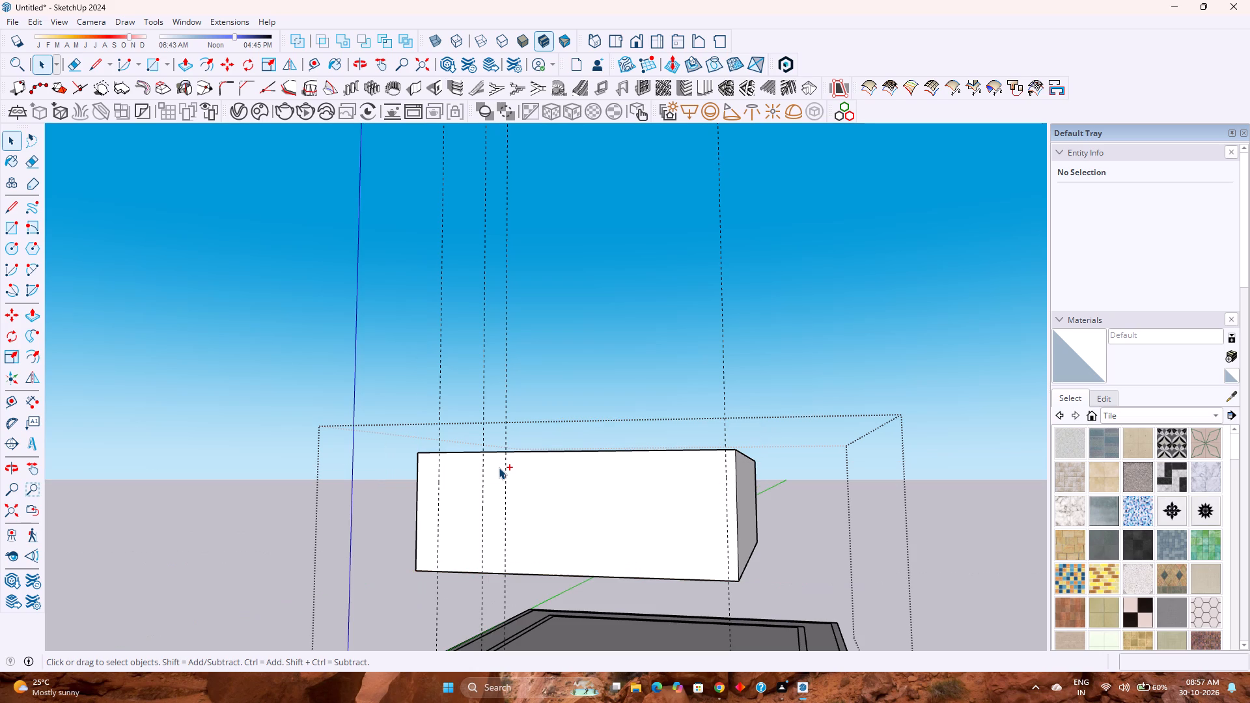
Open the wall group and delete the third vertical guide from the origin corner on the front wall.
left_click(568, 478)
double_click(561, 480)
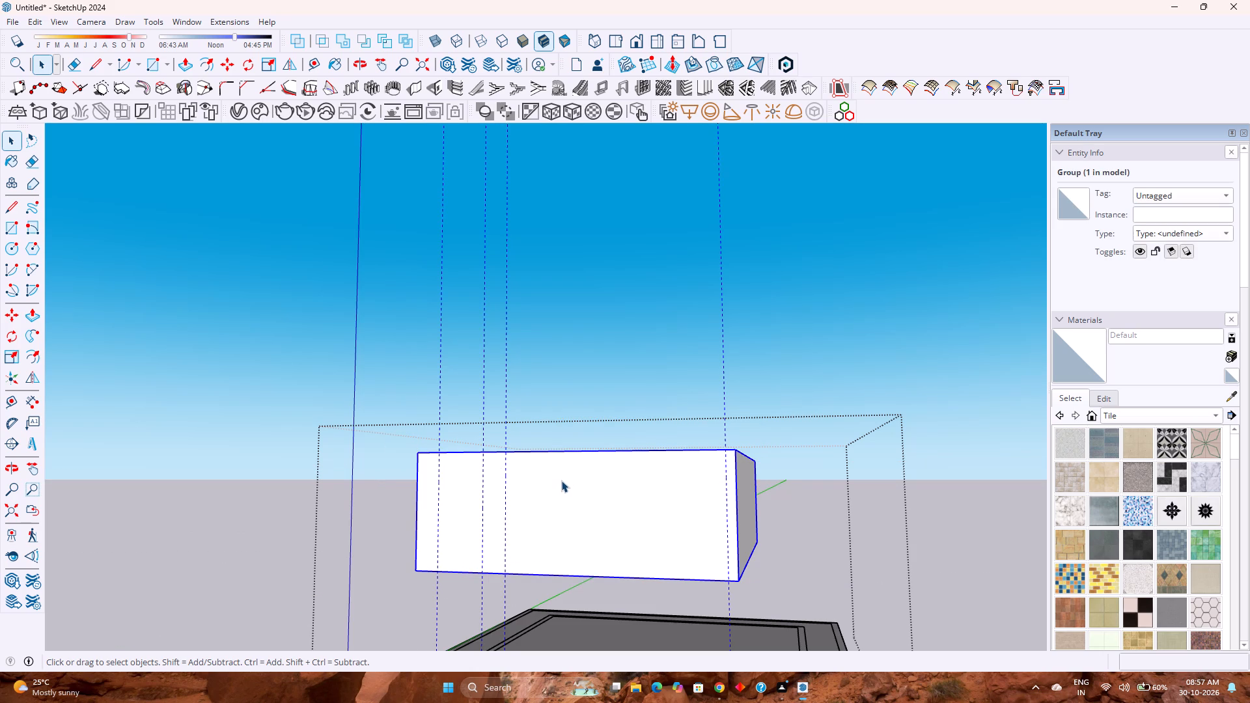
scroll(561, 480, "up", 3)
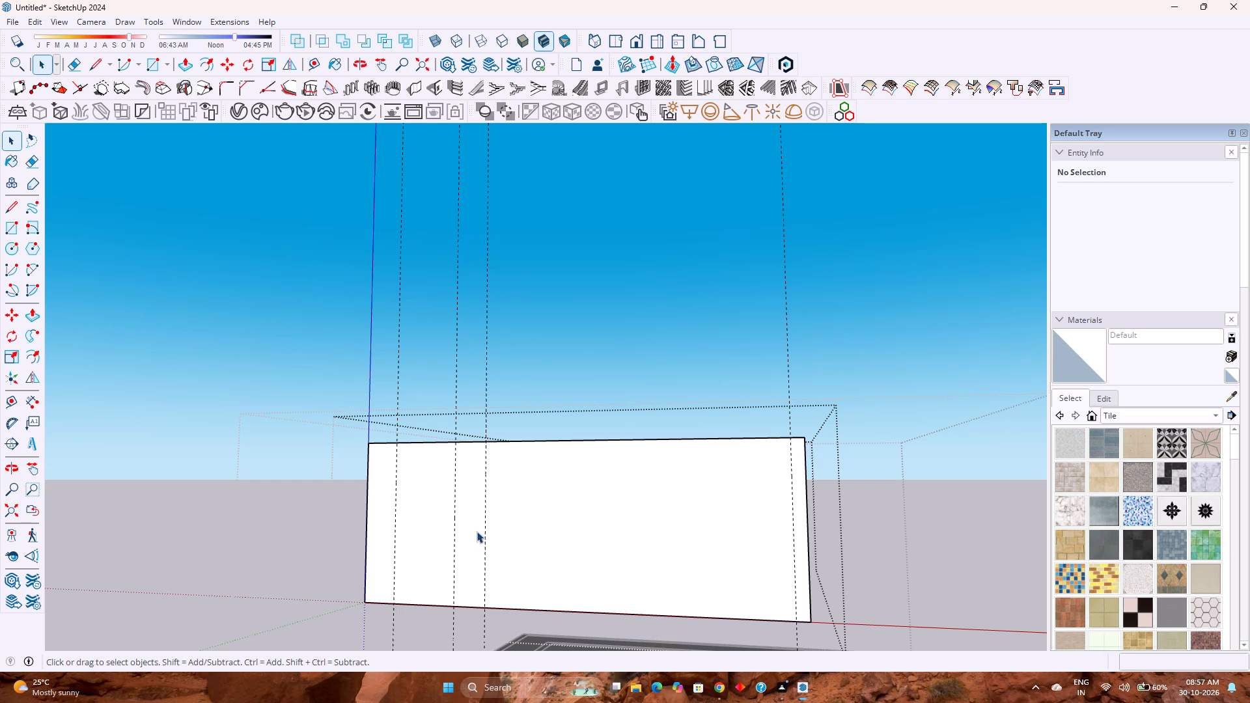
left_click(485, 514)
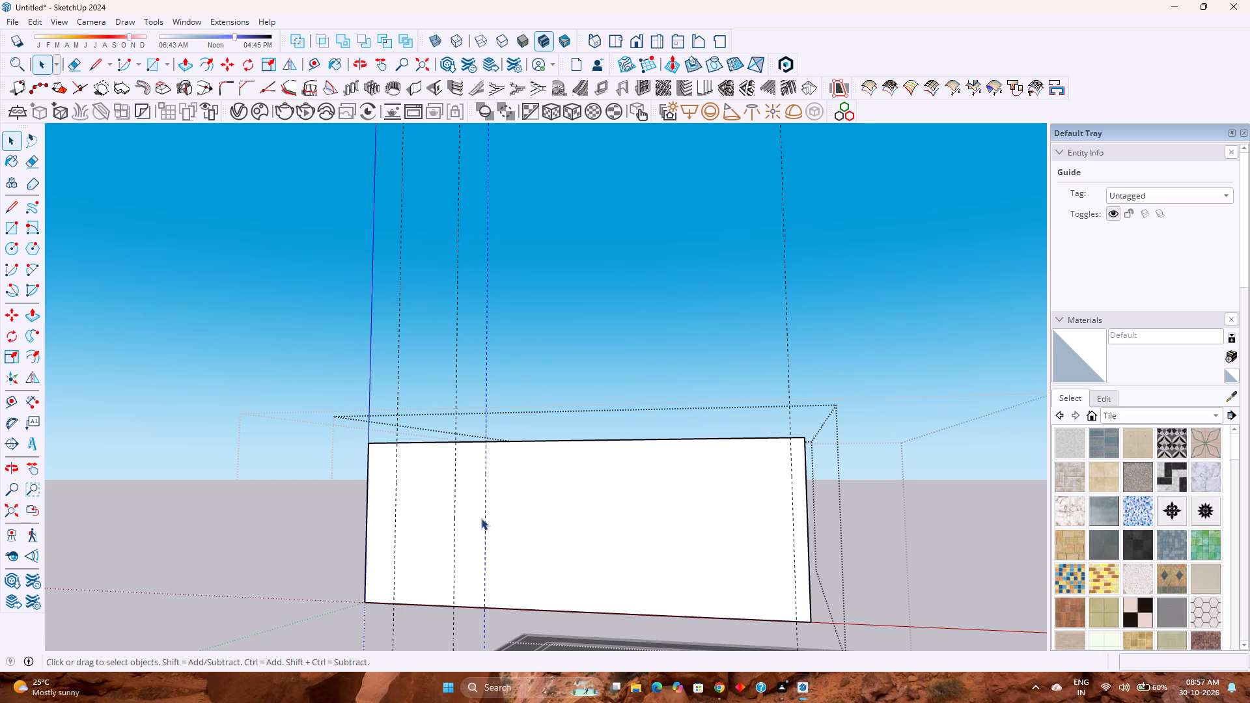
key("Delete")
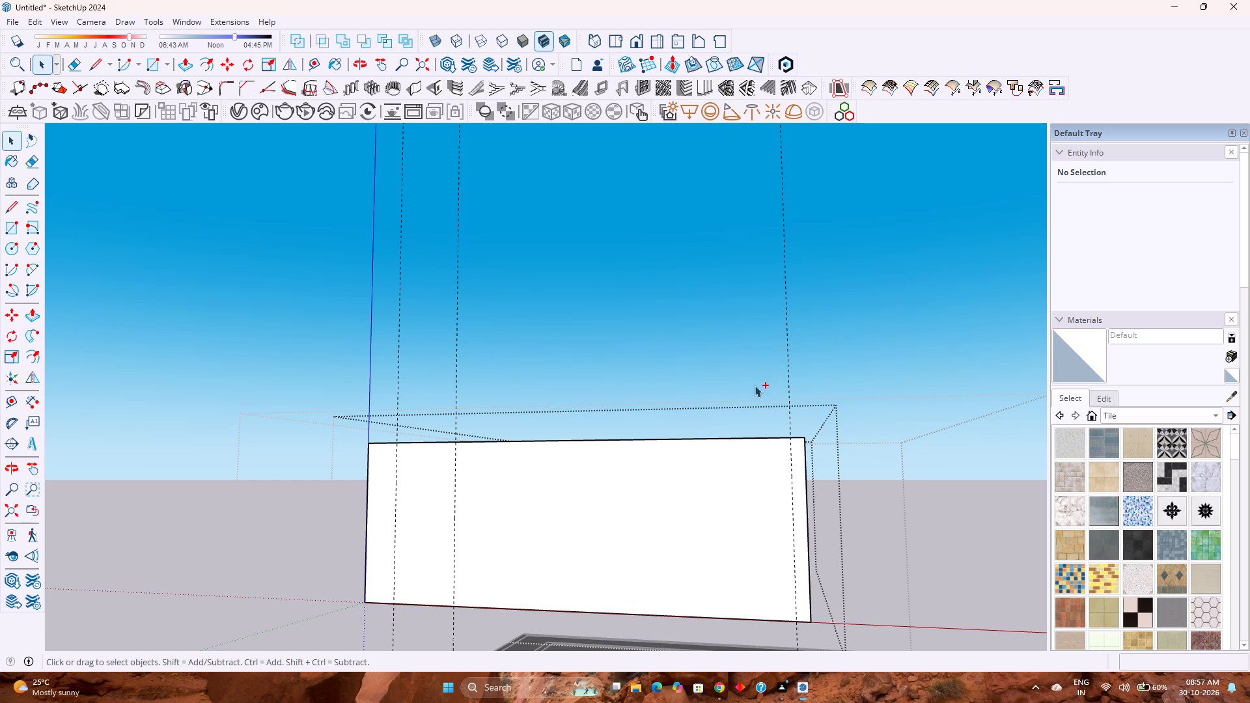
Undo the guide deletion, the side-wall shift and the vertical guides back to the first one near the origin corner.
key("ctrl+z")
key("ctrl+z")
key("ctrl+z")
key("ctrl+z")
key("ctrl+z")
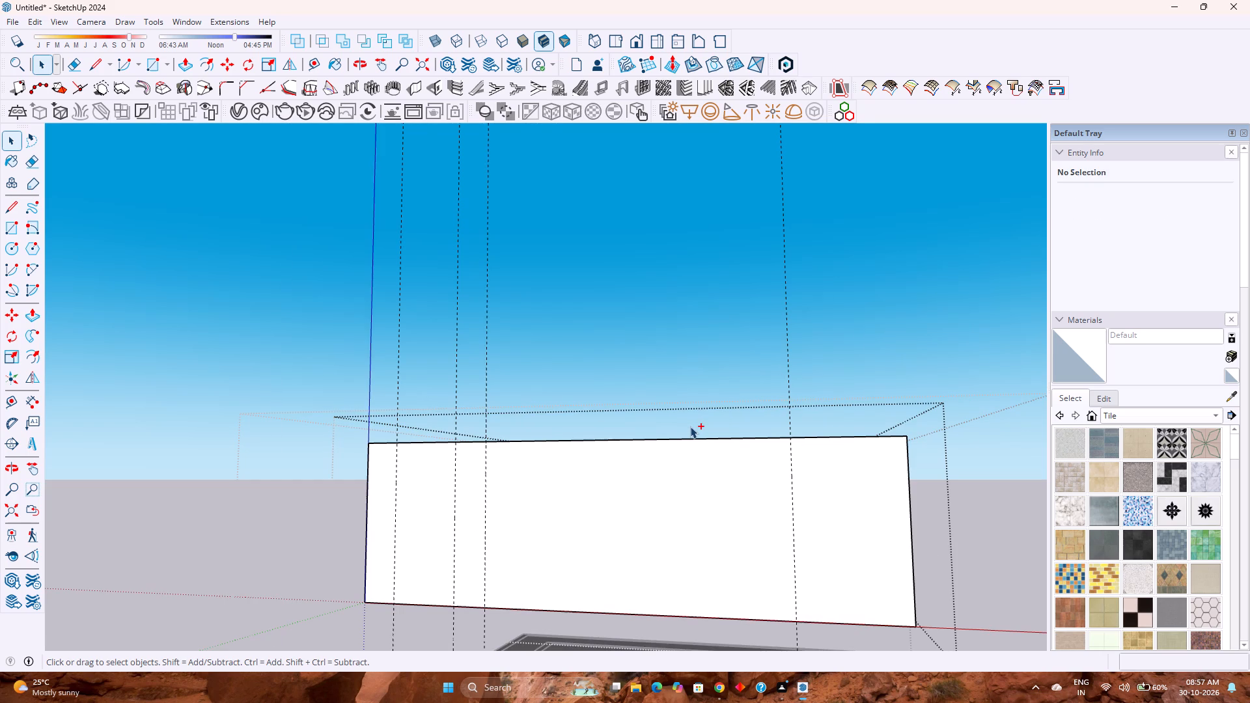
key("ctrl+z")
key("ctrl+z")
key("ctrl+z")
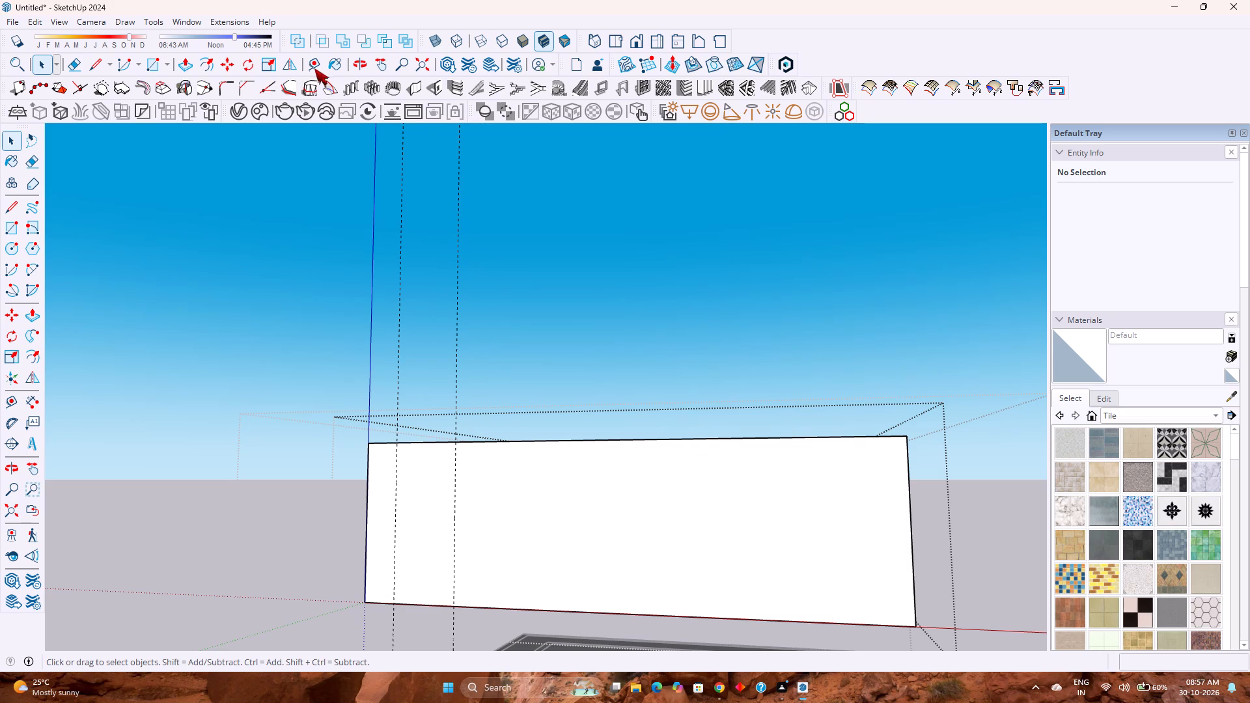
key("ctrl+z")
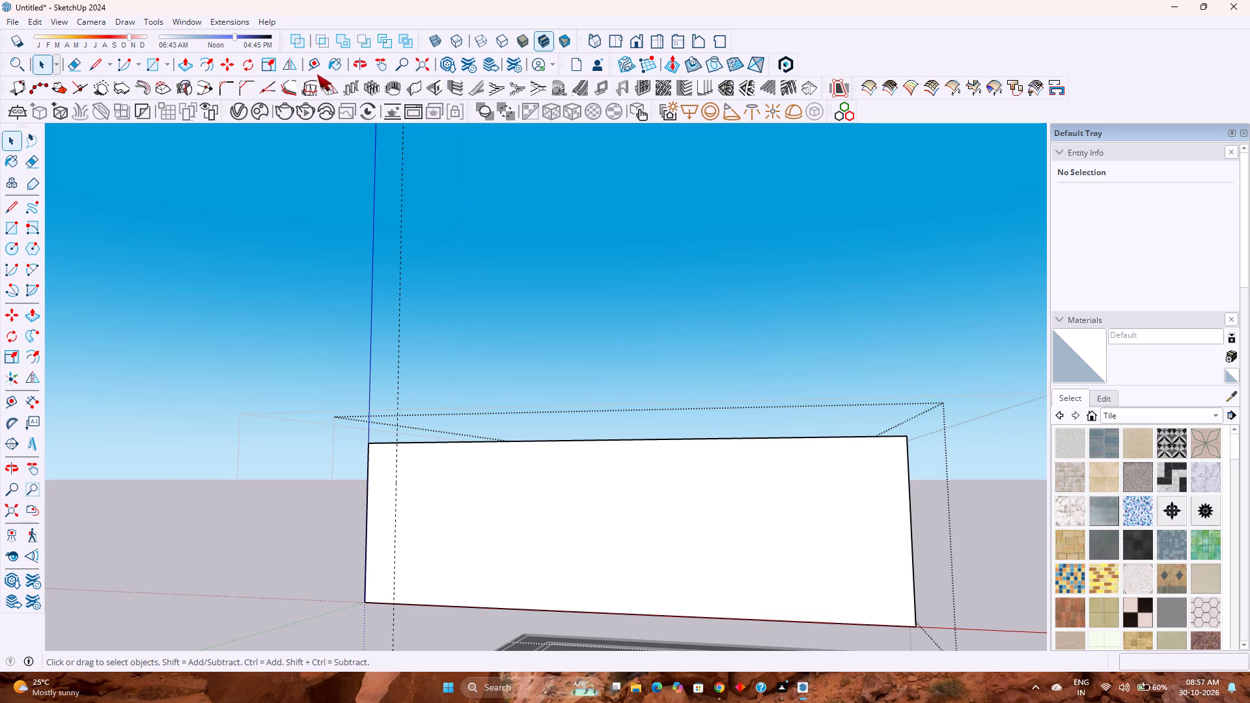
Place a vertical guide on the front wall 3' from the first vertical guide, away from the origin corner.
left_click(317, 66)
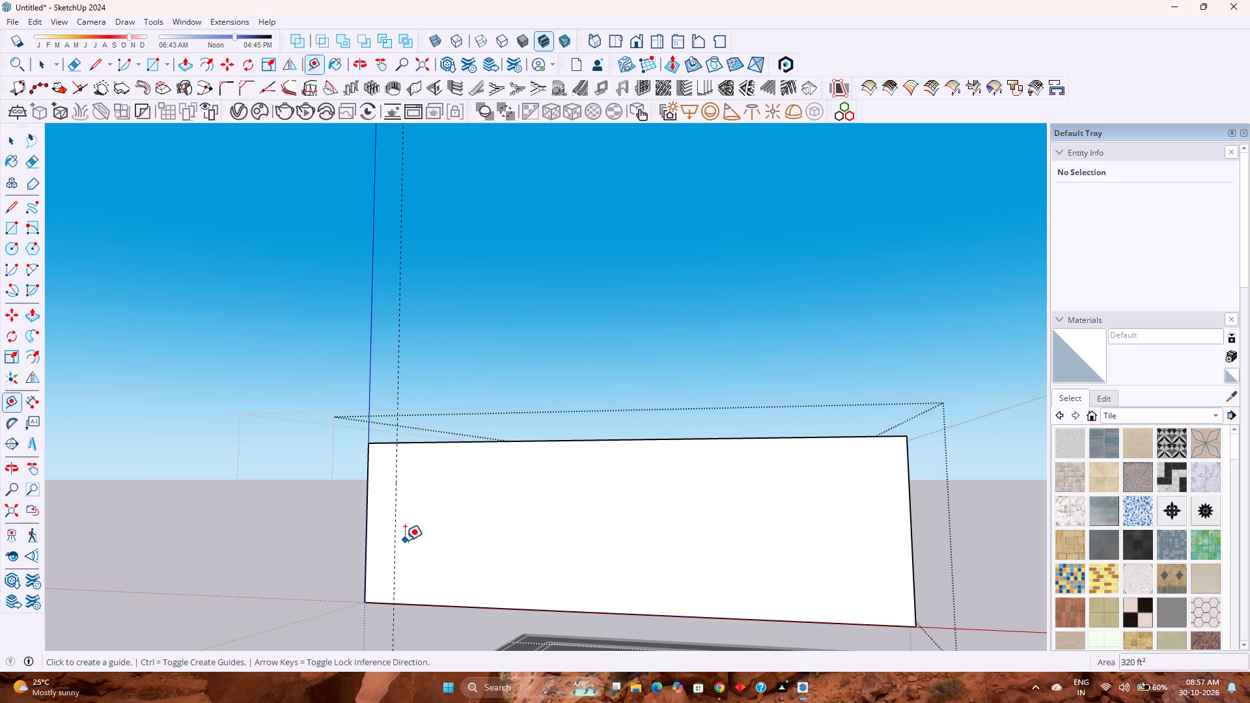
left_click(397, 534)
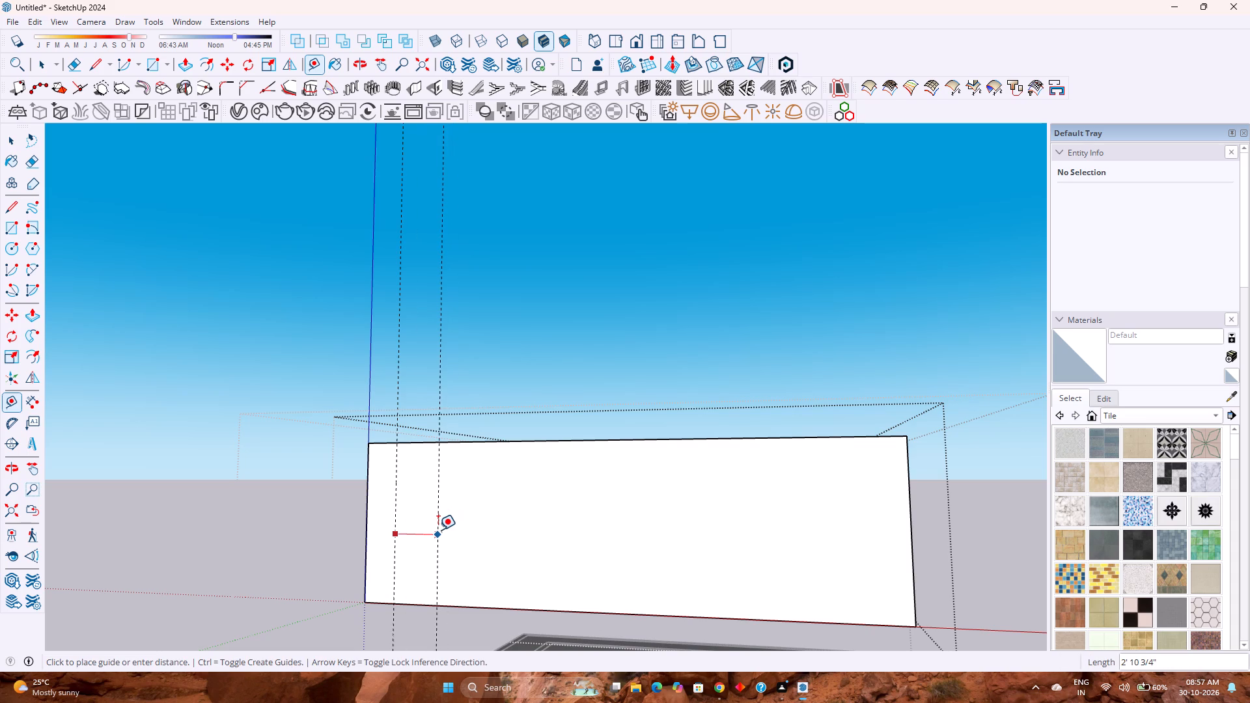
type("1'6\"")
key("Return")
type("3'")
key("Return")
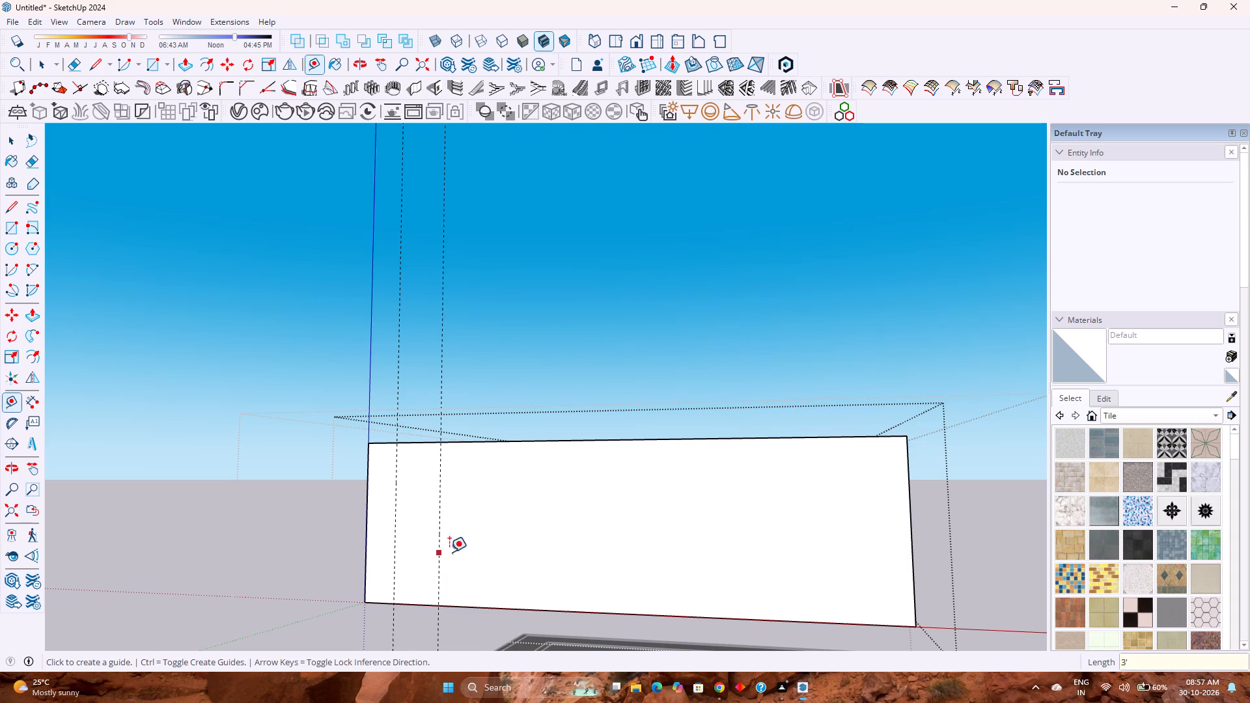
Add two more vertical guides along the front wall, one 4' past the last guide and another 2' past that.
left_click(442, 506)
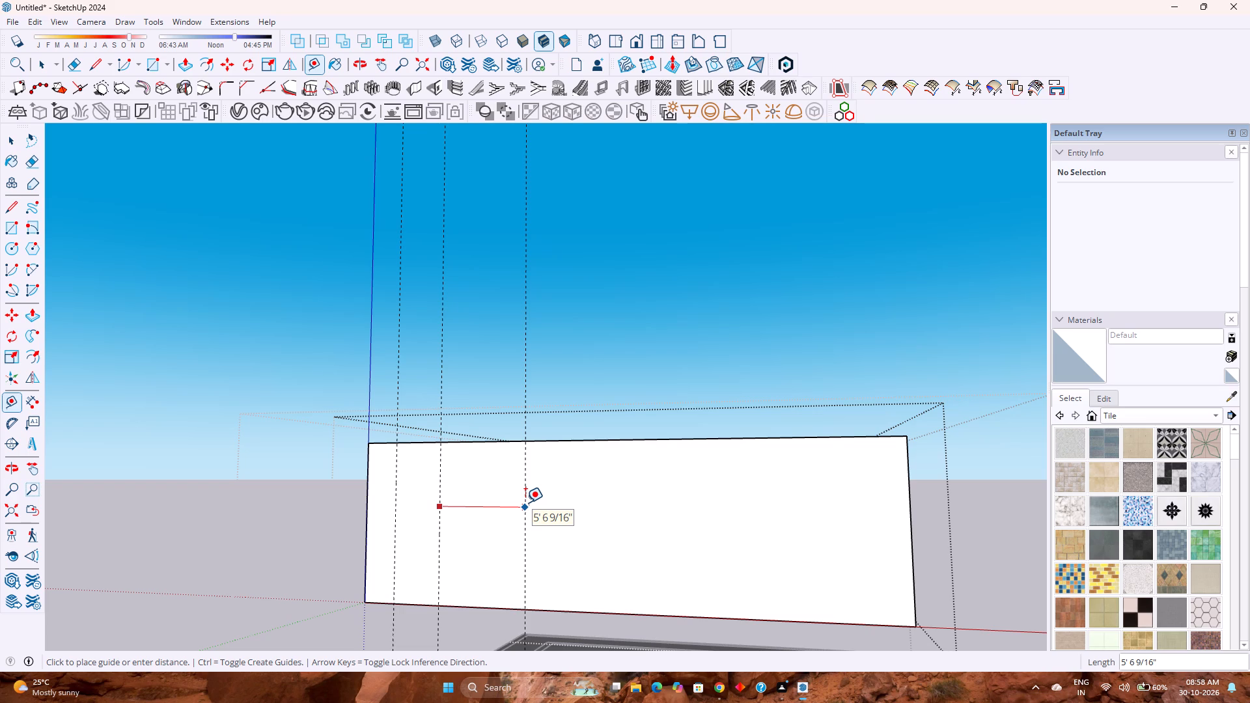
type("4'")
key("Return")
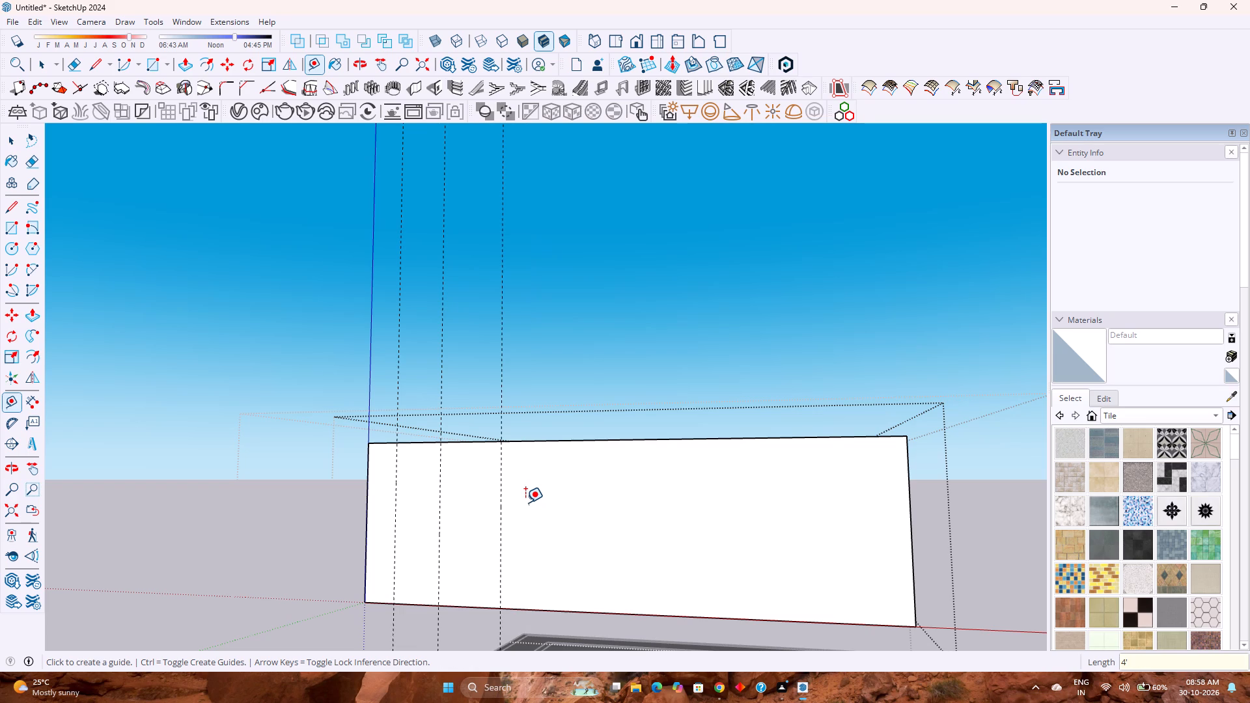
left_click(503, 488)
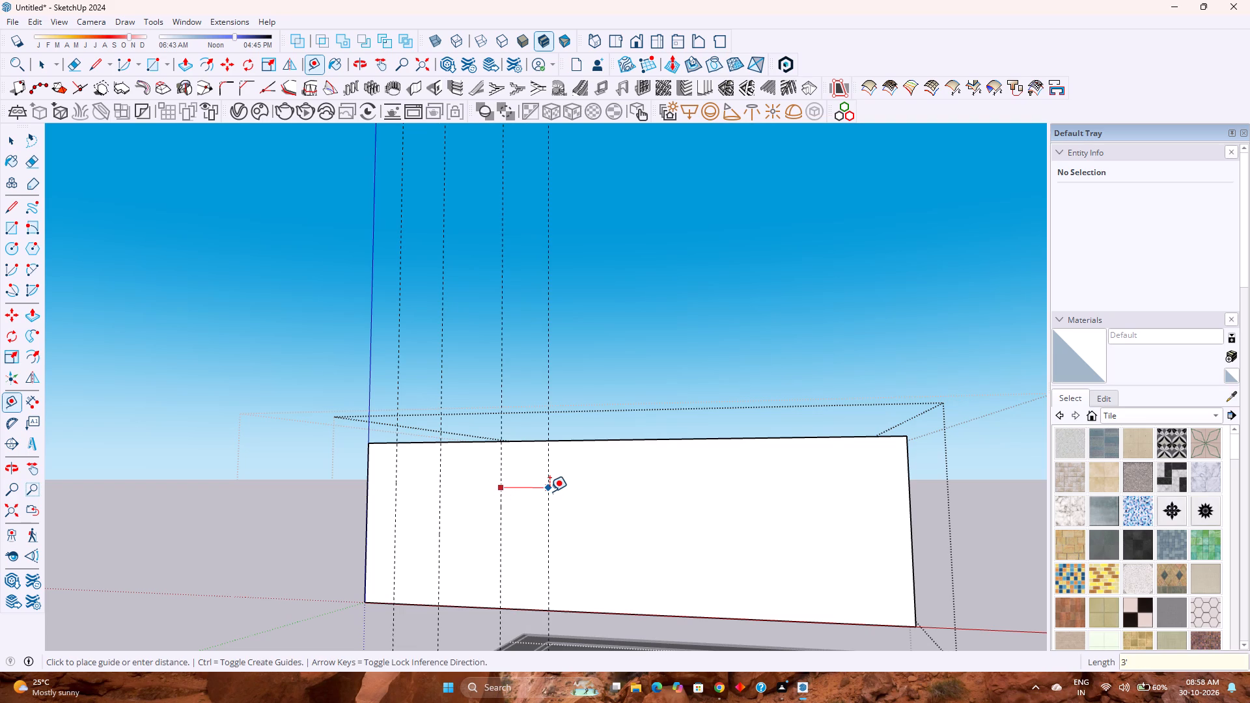
type("2'")
key("Return")
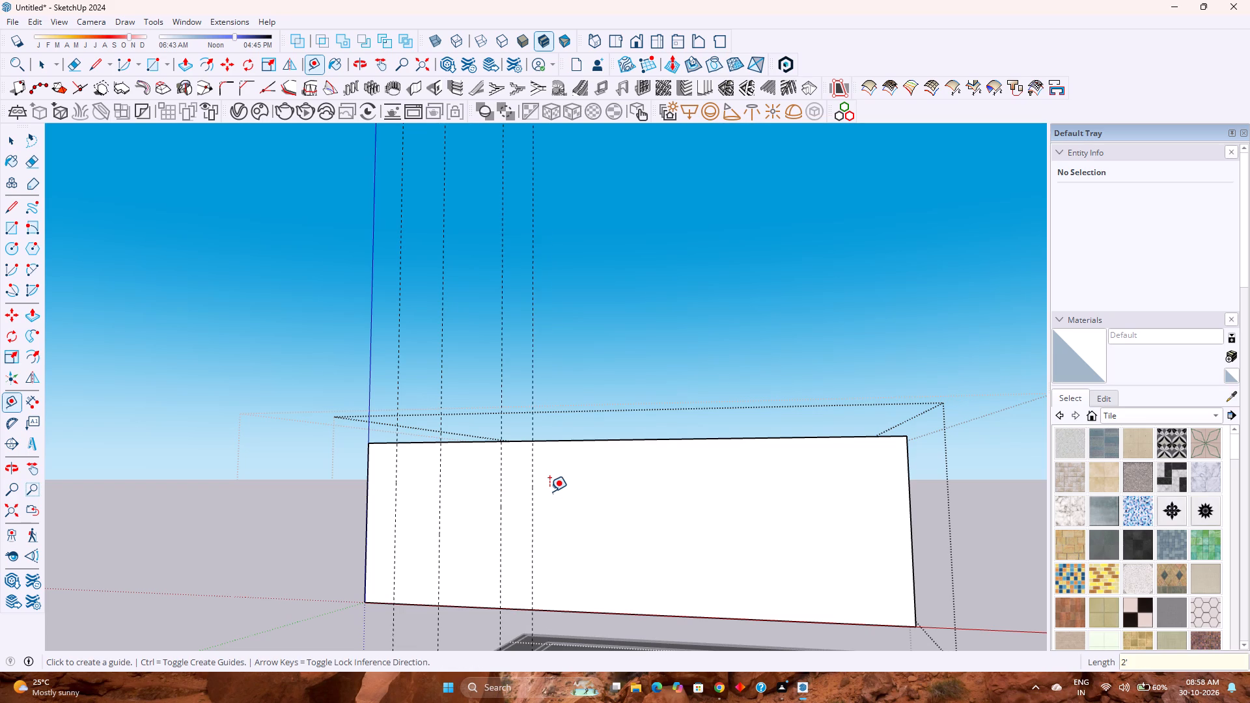
Place a vertical guide about 20'3" from the last guide along the red axis, near the front wall's far corner.
left_click(534, 493)
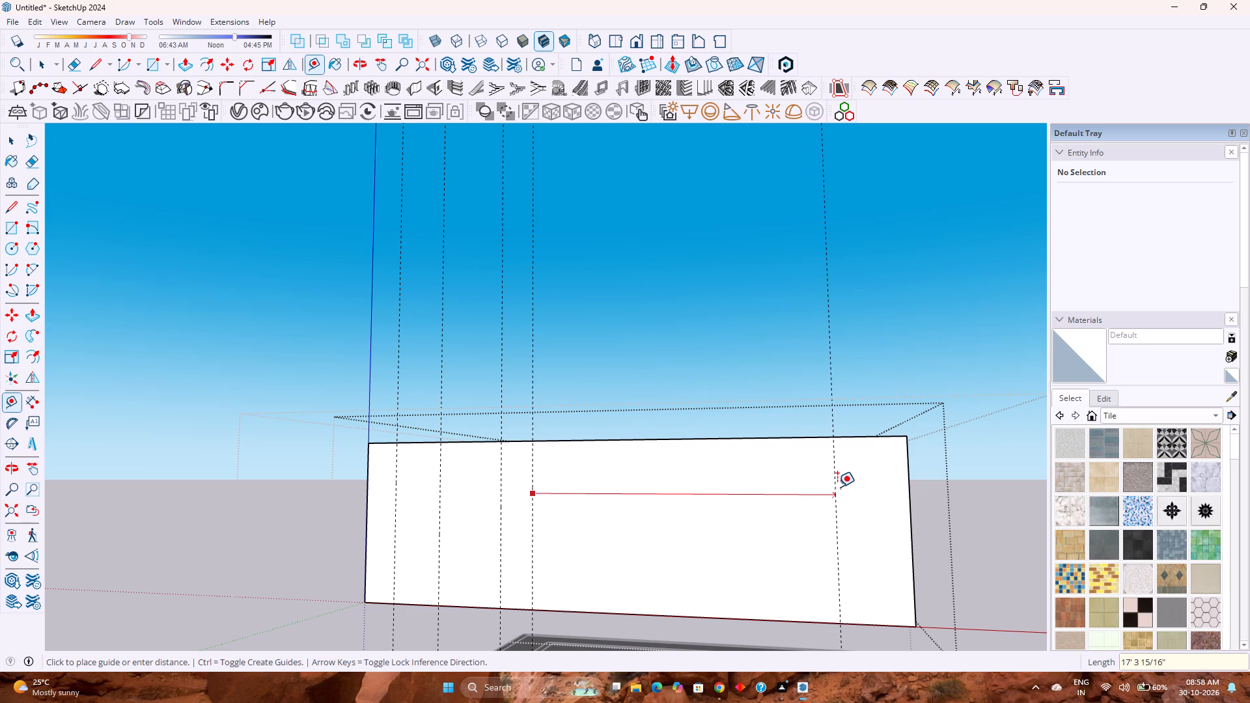
key("Right")
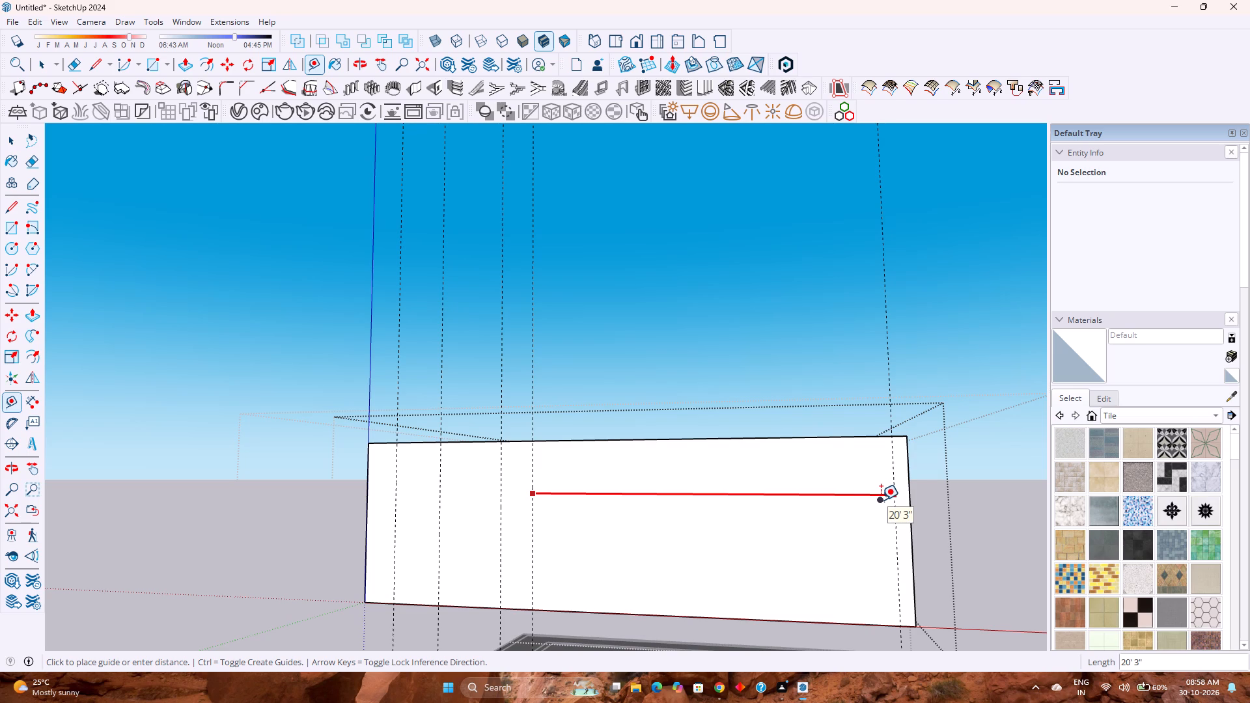
left_click(881, 500)
middle_click_drag(883, 506, 796, 573)
scroll(797, 562, "down", 2)
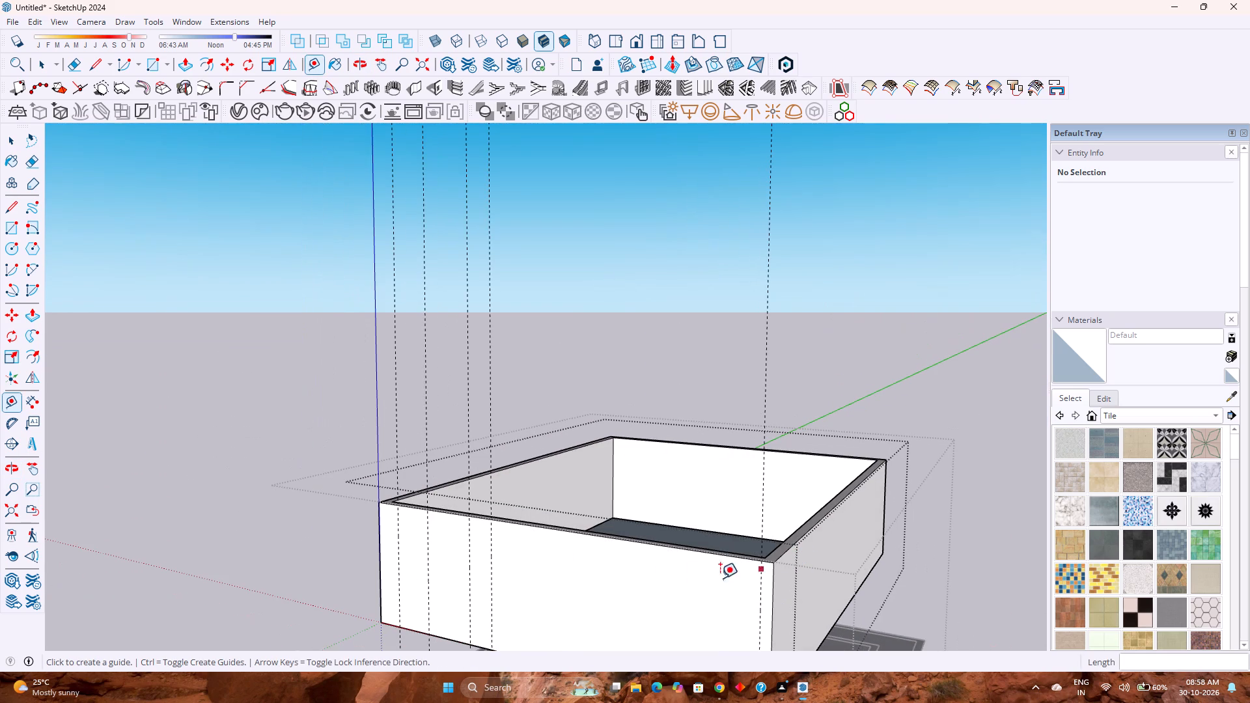
middle_click_drag(574, 588, 655, 476, "shift")
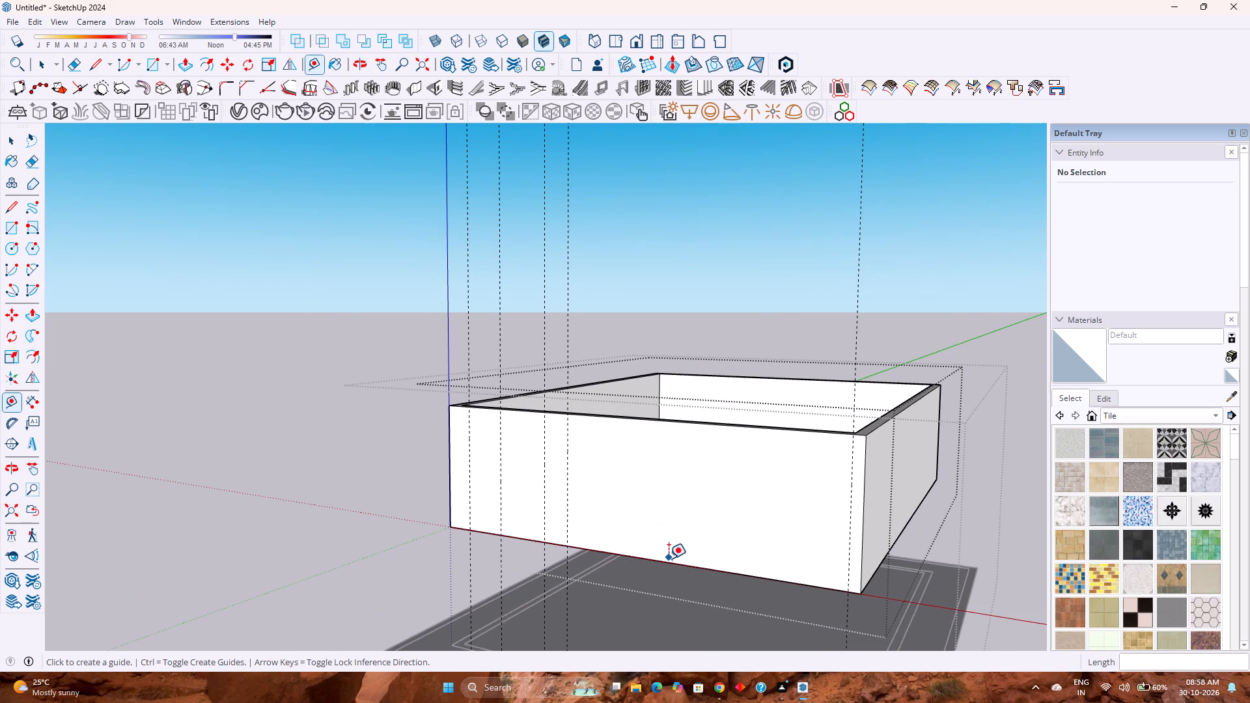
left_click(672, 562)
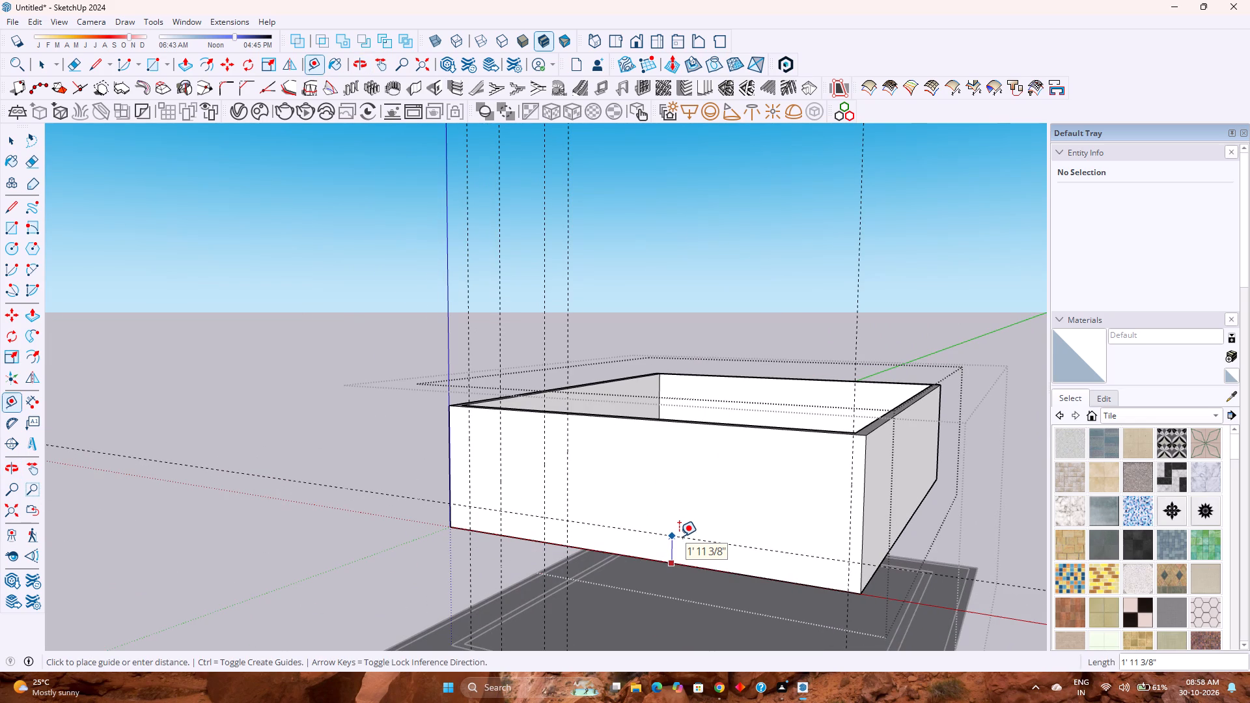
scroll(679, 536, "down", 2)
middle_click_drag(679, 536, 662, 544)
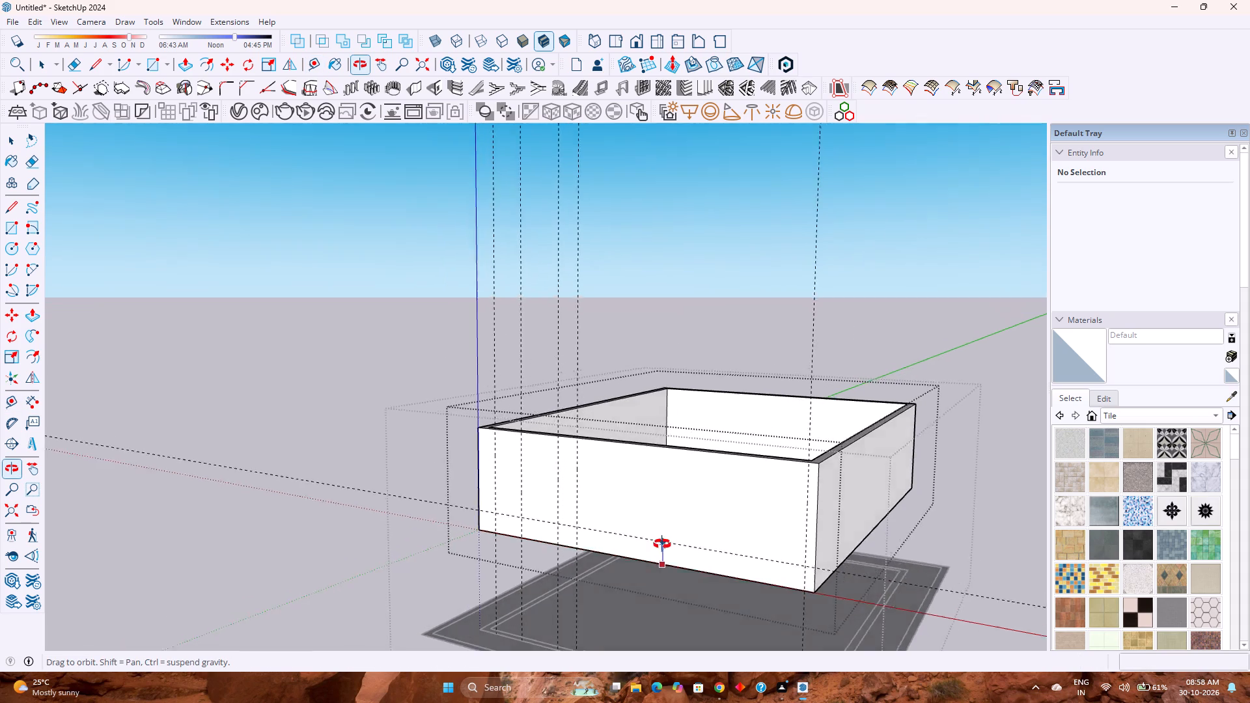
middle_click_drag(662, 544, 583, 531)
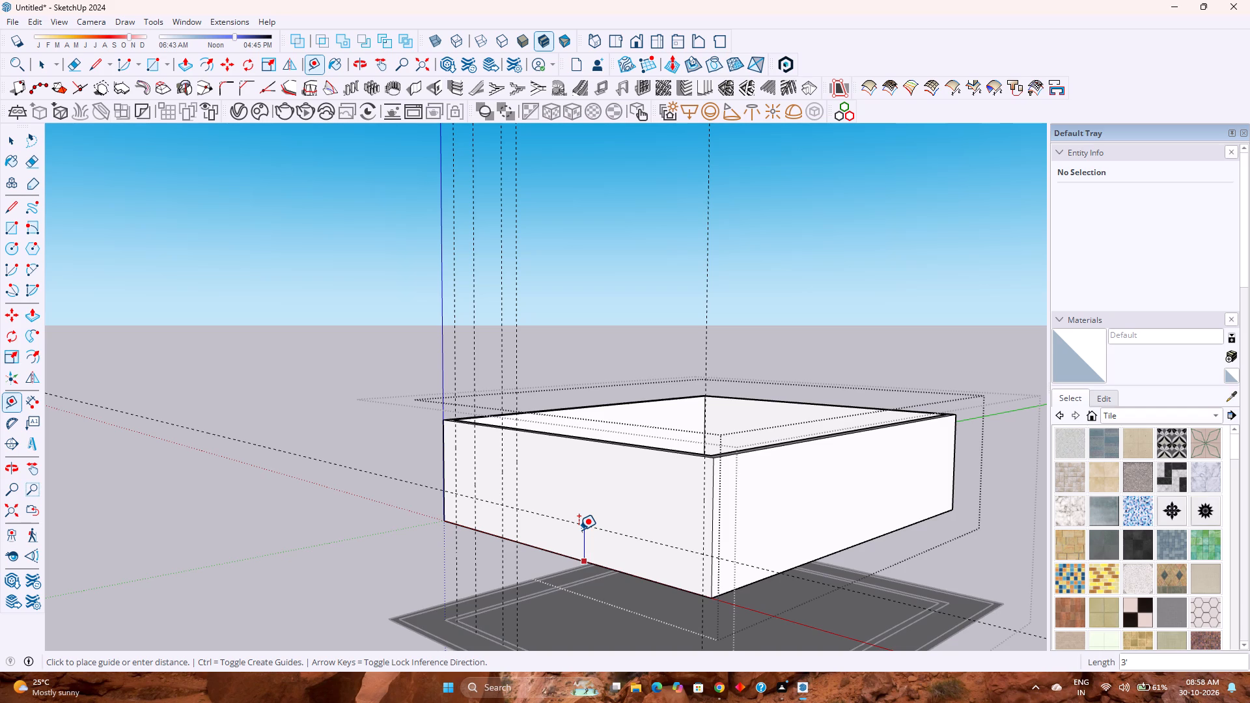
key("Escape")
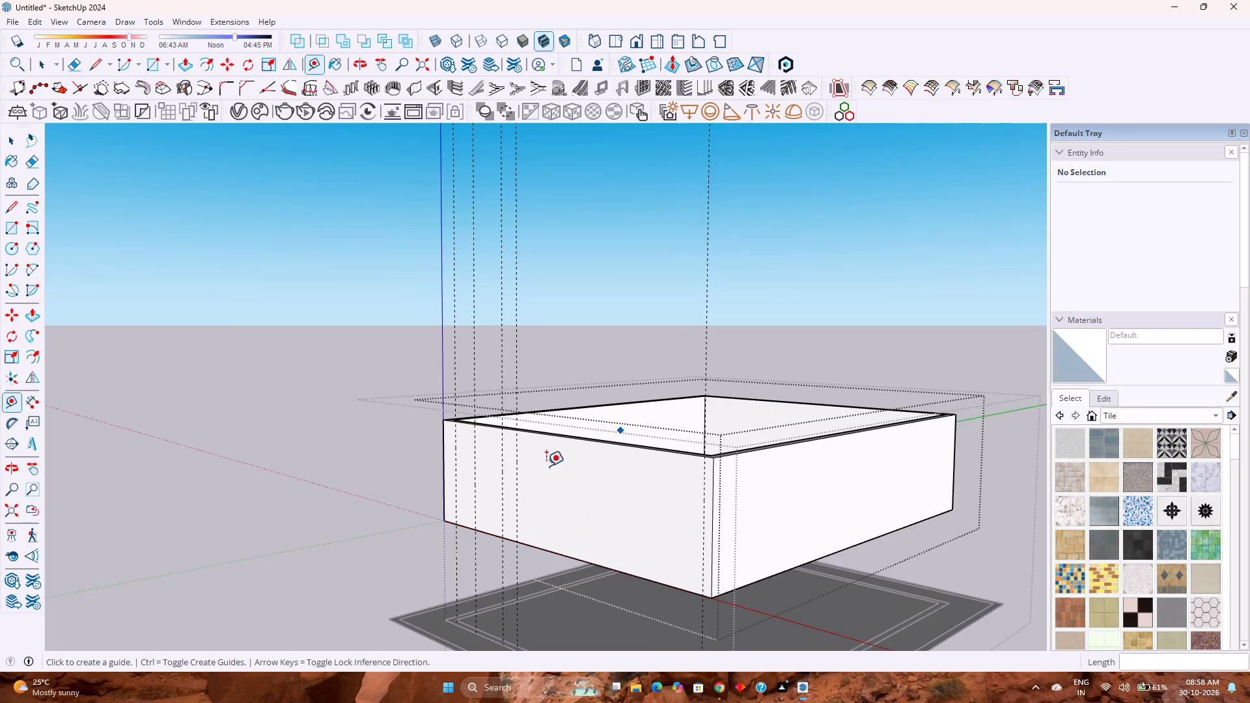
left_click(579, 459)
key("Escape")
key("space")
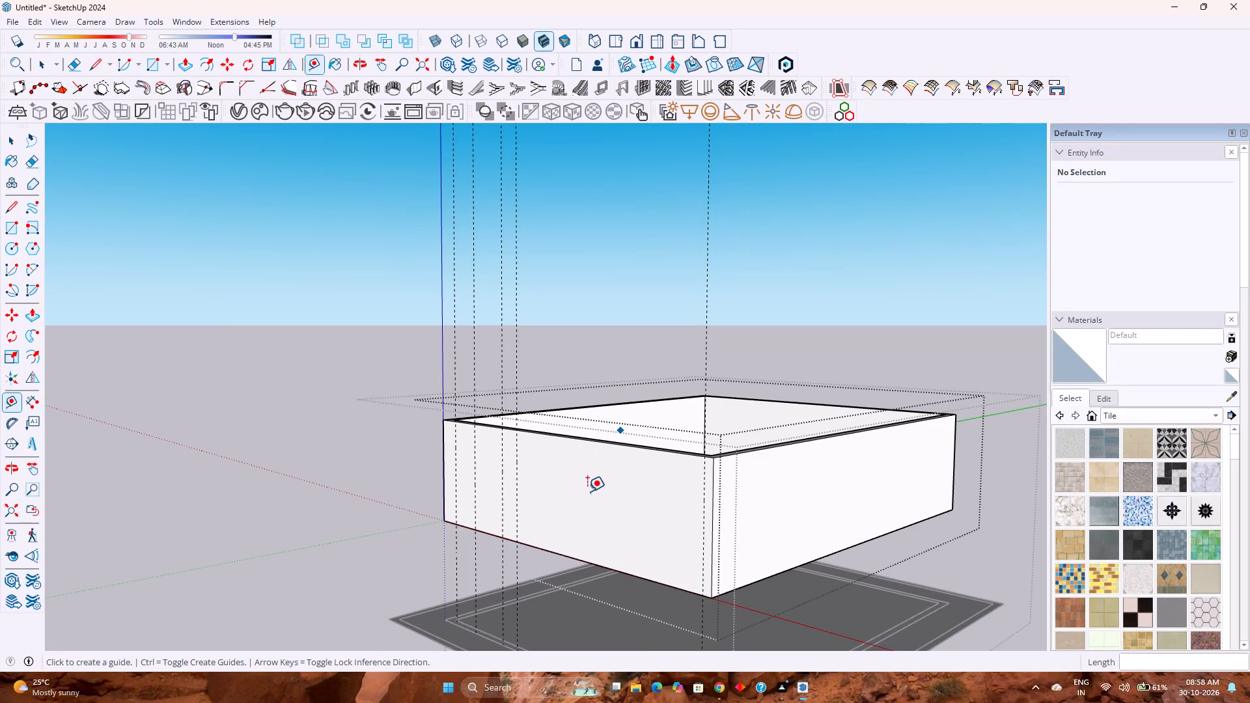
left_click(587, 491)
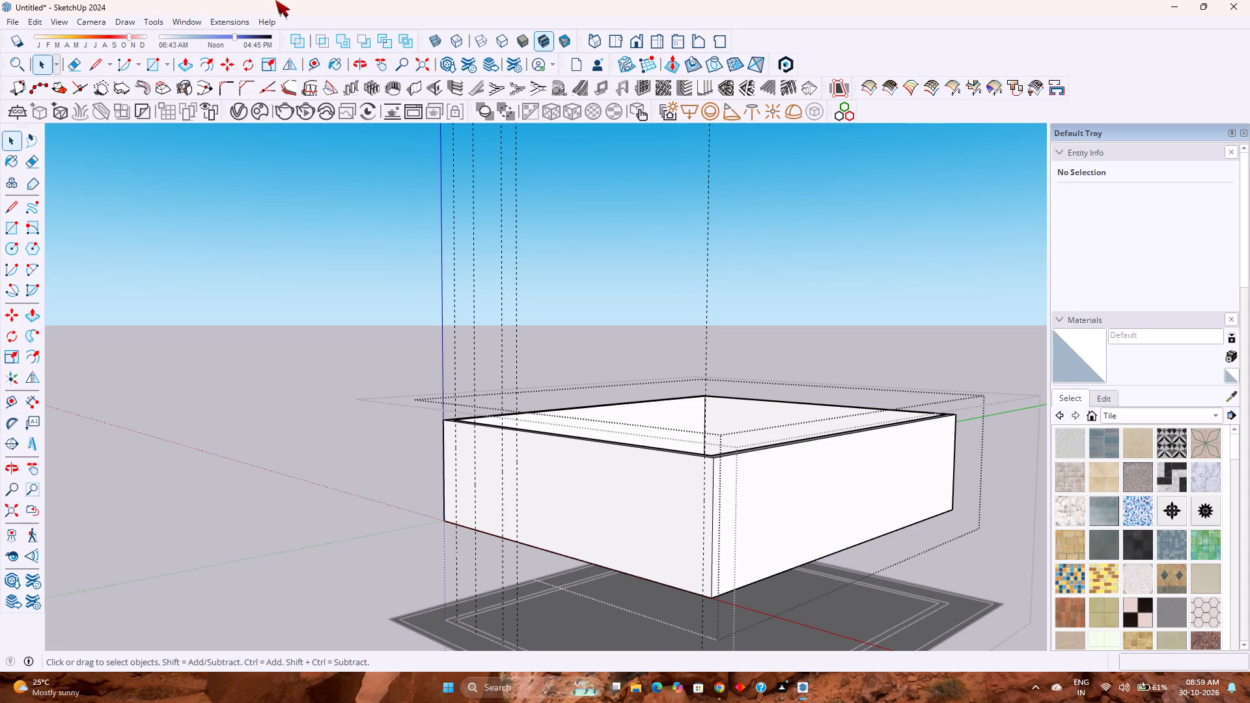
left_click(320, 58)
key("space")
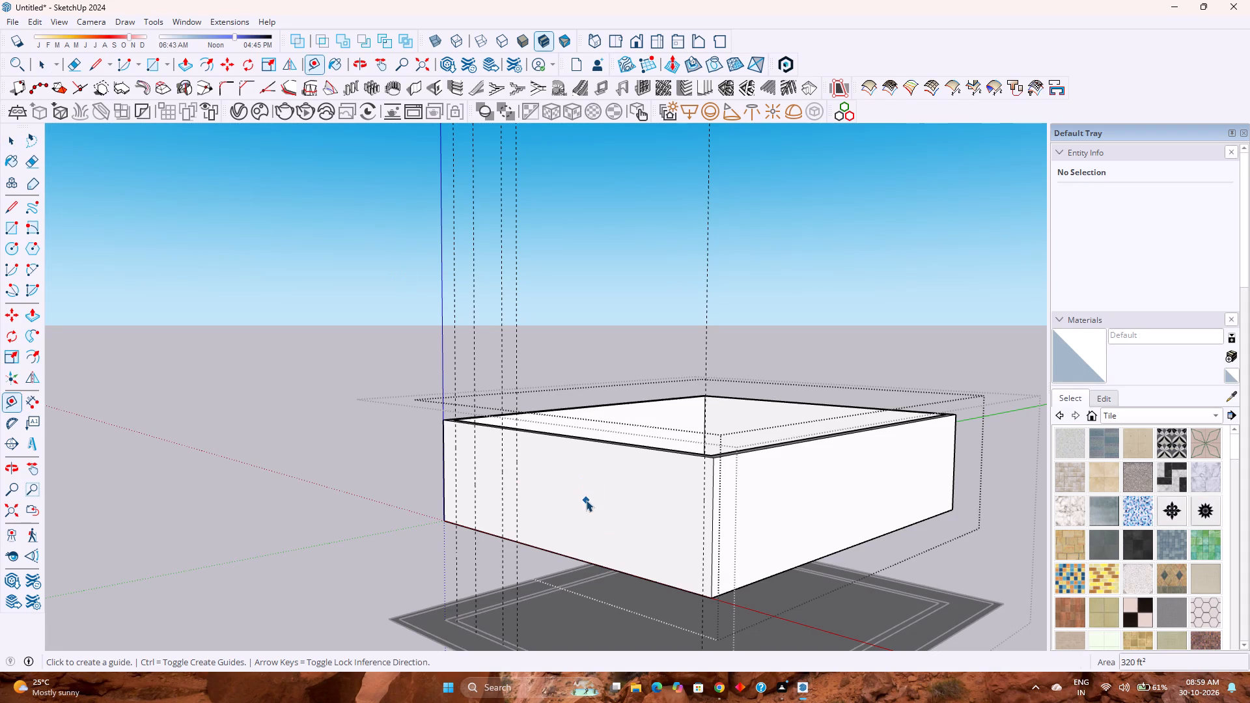
Place horizontal guides on the front wall 2' below its top edge and 2' above its bottom edge.
double_click(586, 500)
scroll(579, 498, "up", 3)
middle_click_drag(581, 498, 626, 495)
middle_click(626, 495)
left_click(311, 61)
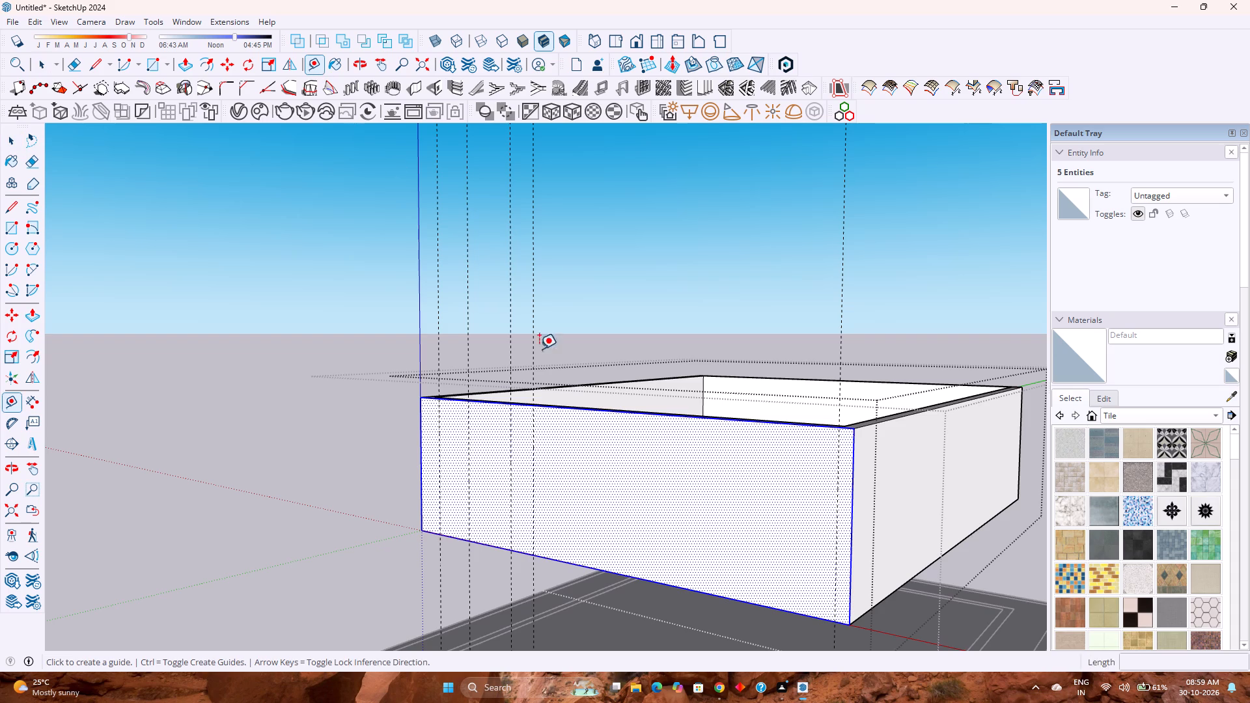
left_click(695, 418)
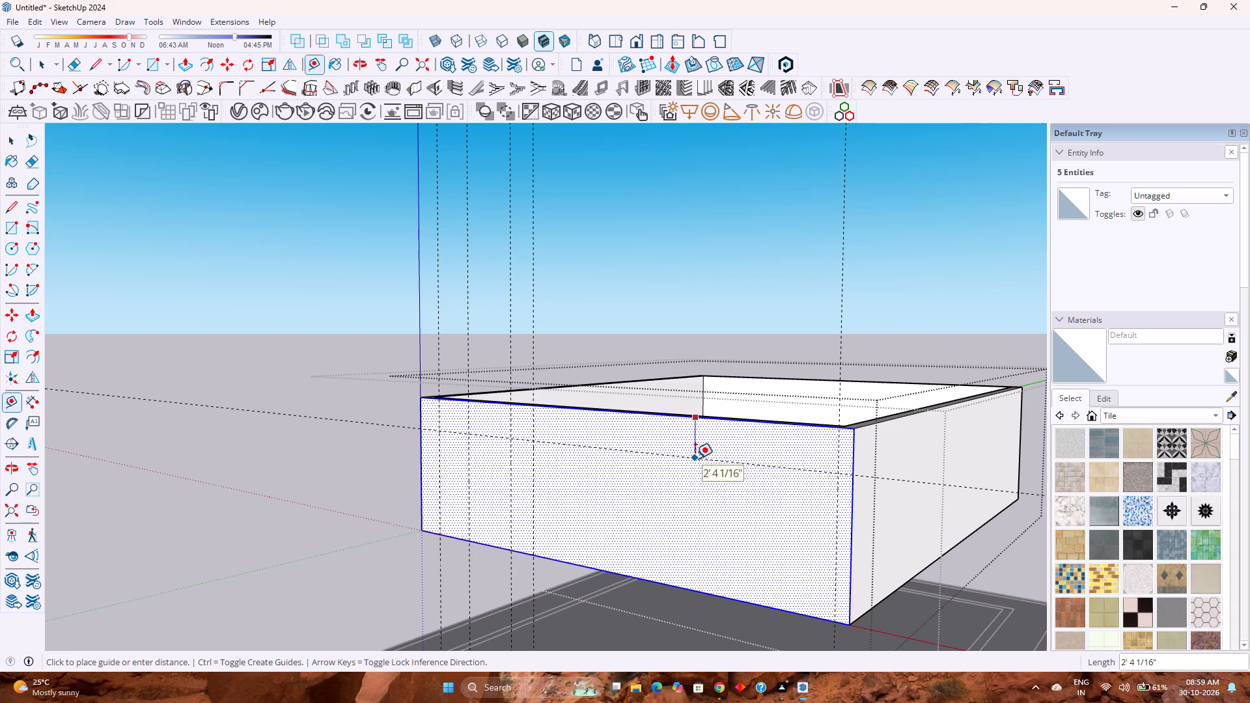
type("2'")
key("Return")
left_click(611, 572)
type("2'")
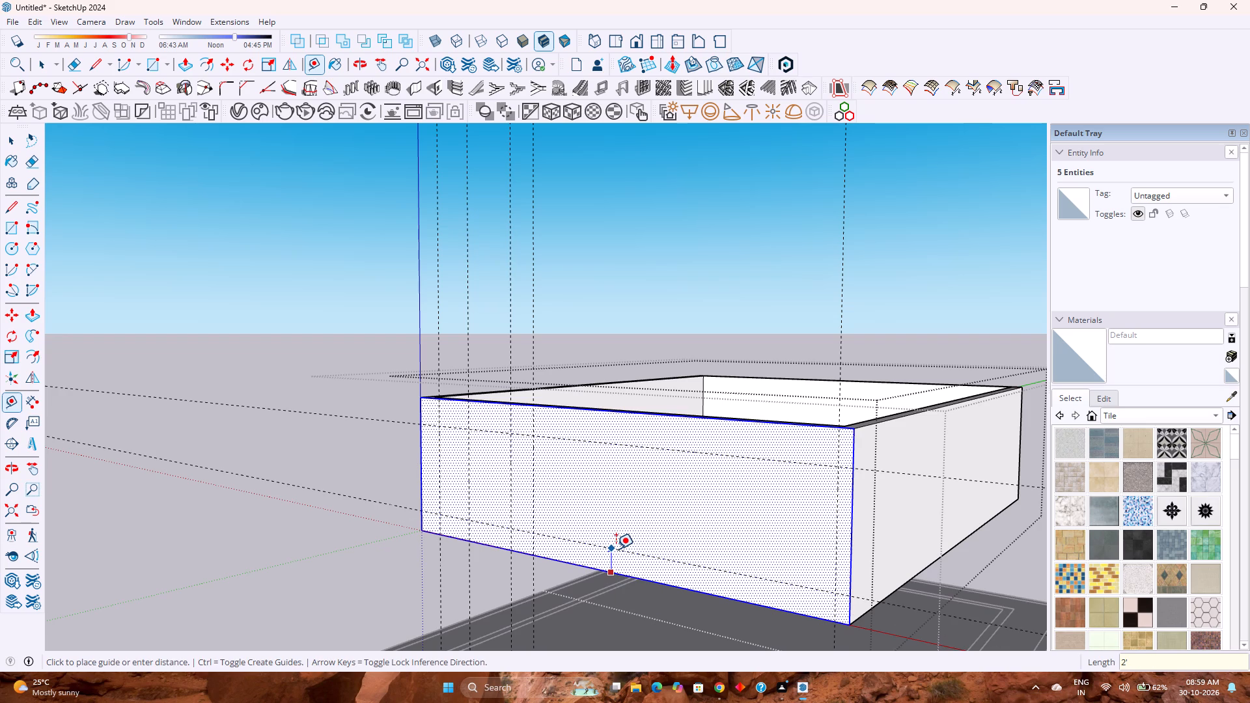
key("Return")
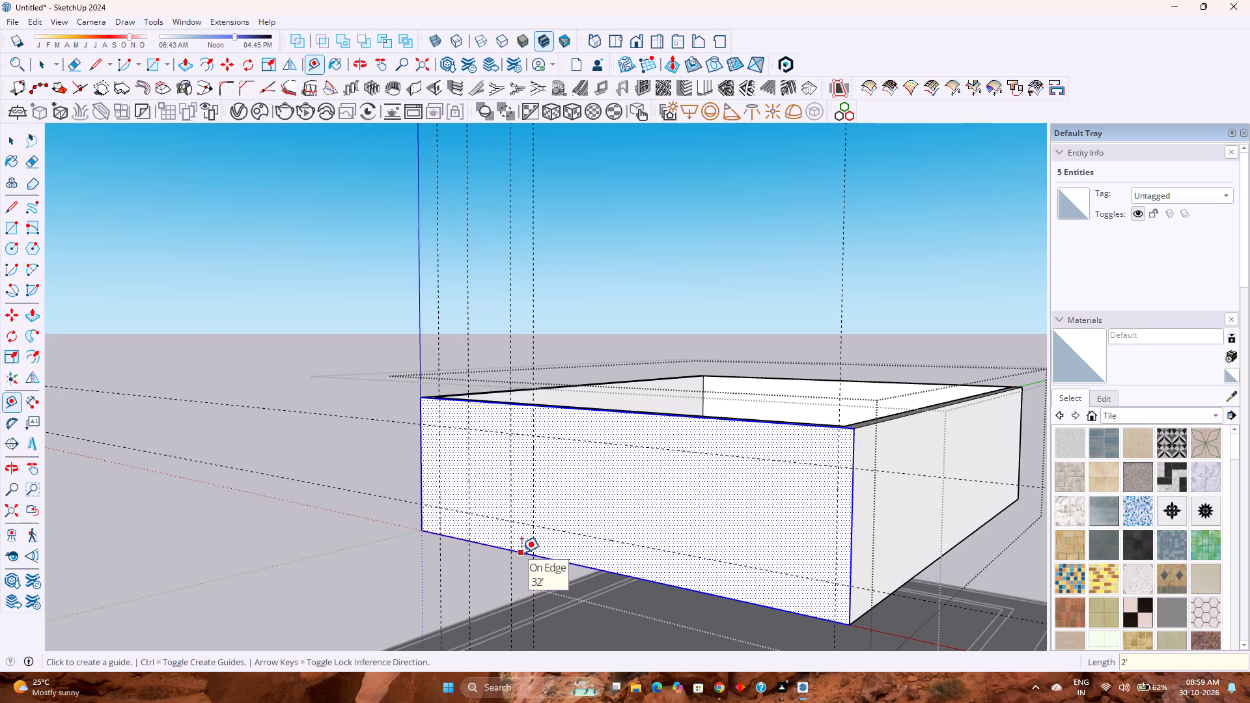
Draw a window rectangle on the front wall between the second and third vertical guides, spanning the two horizontal guides.
scroll(521, 553, "up", 3)
middle_click_drag(521, 553, 543, 547)
middle_click_drag(549, 546, 600, 534)
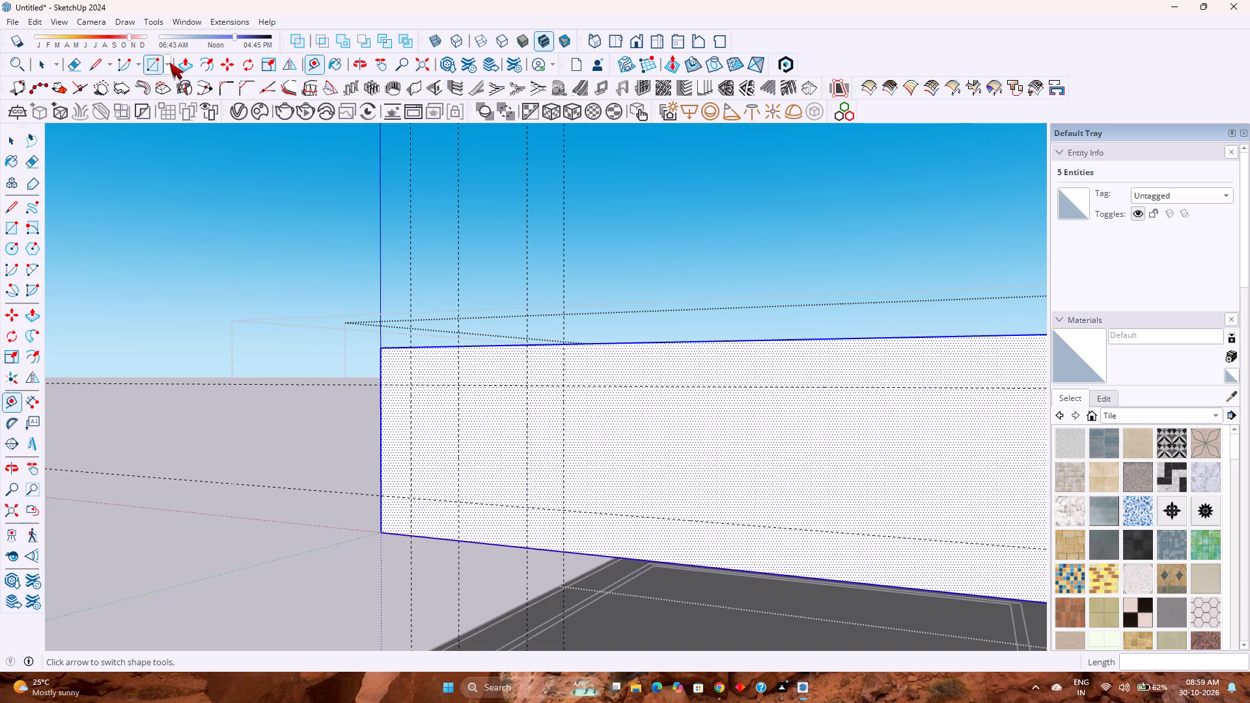
left_click(146, 60)
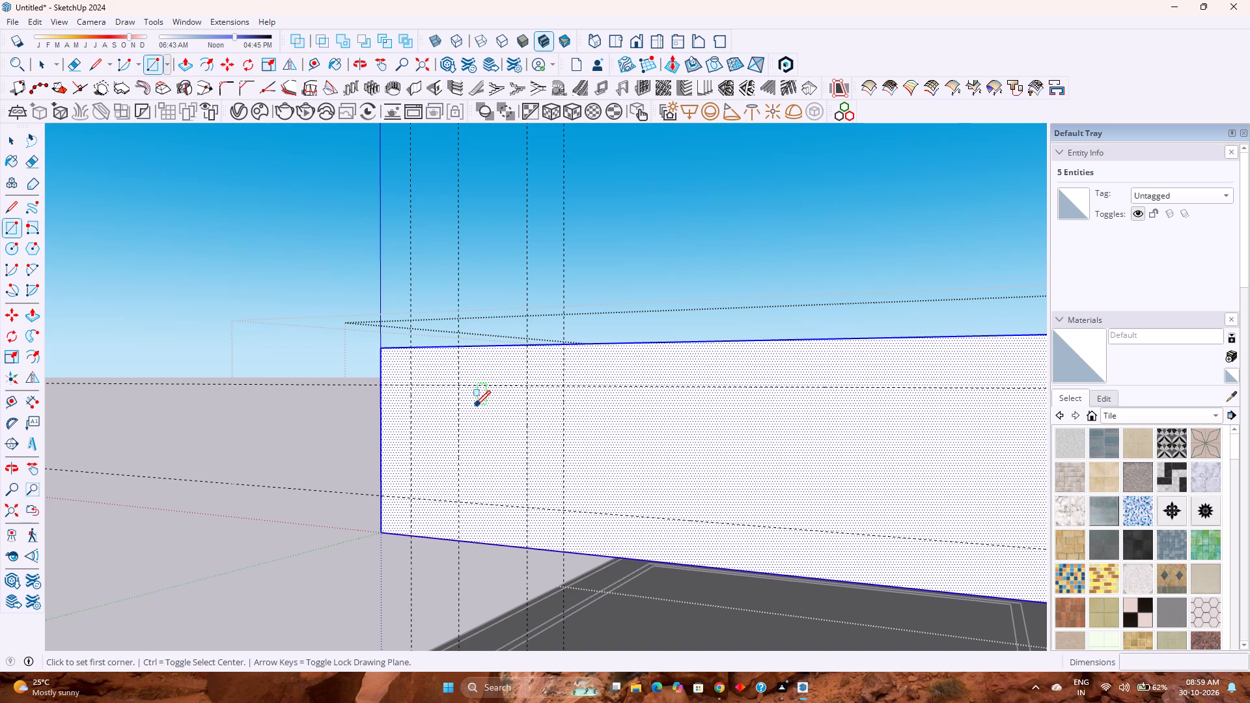
left_click(460, 386)
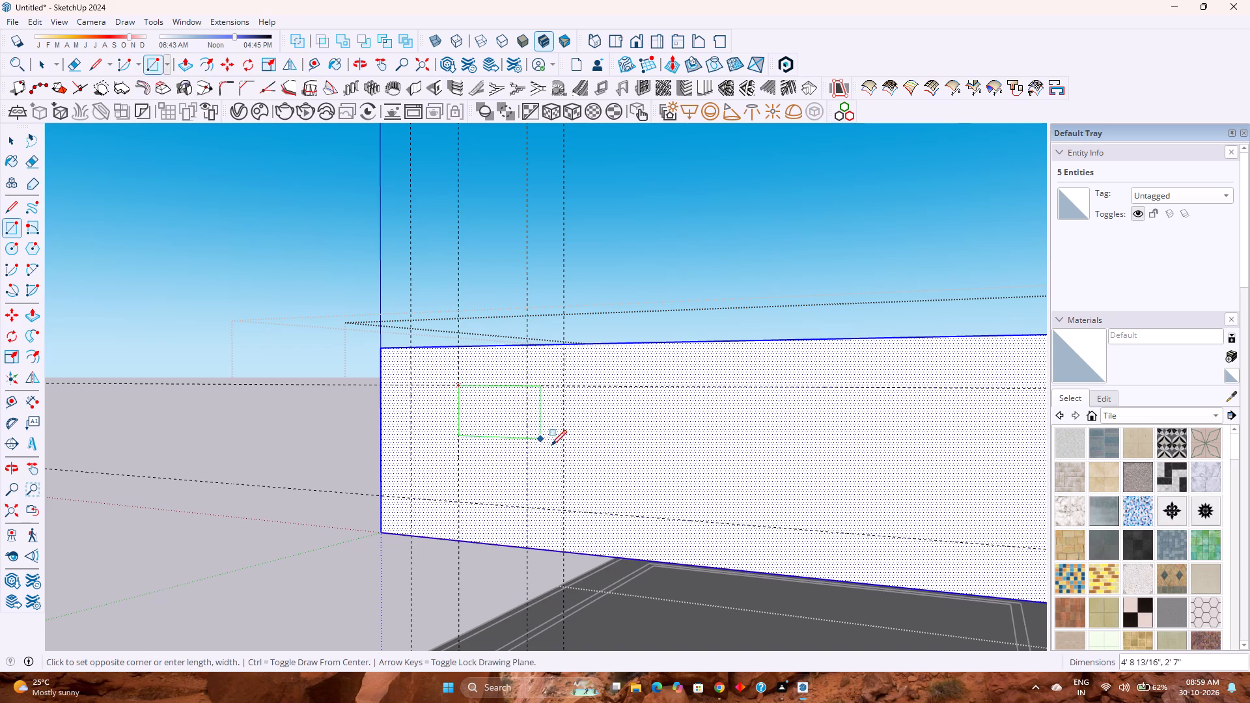
left_click(527, 509)
Draw a 6' by 20'3" rectangle on the front wall between the fourth and last vertical guides, spanning the two horizontal guides.
scroll(527, 509, "down", 3)
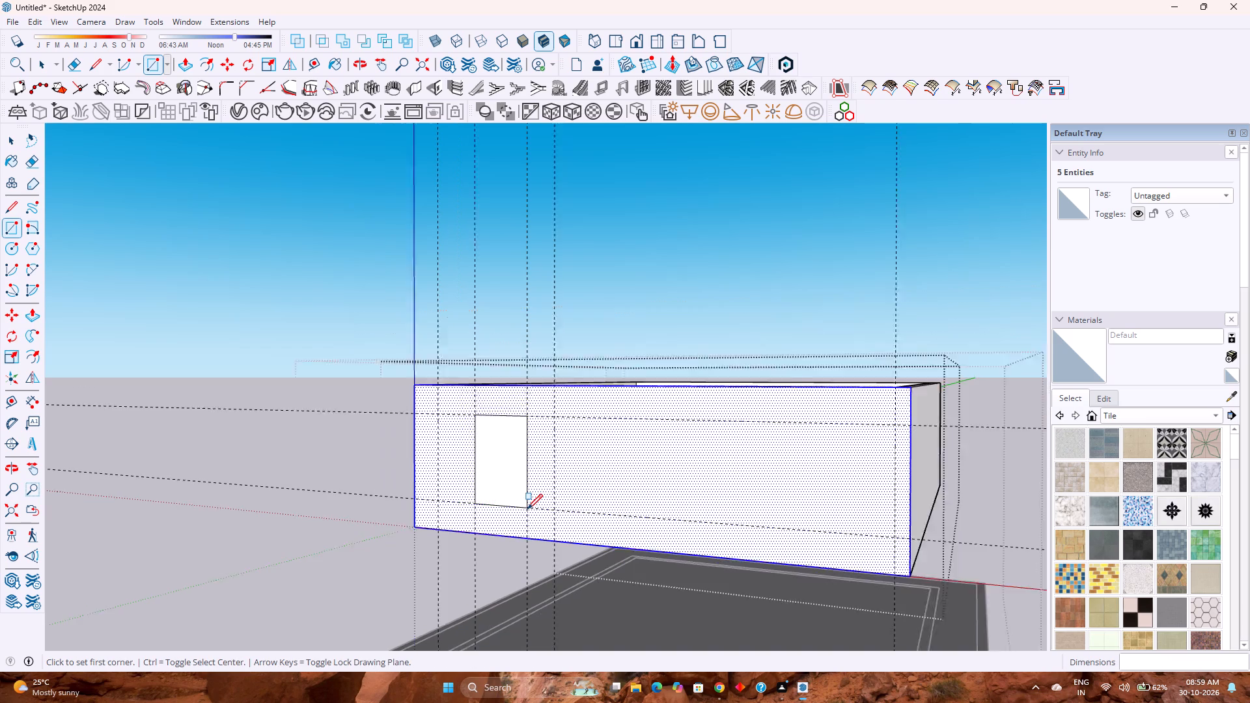
scroll(527, 509, "down", 2)
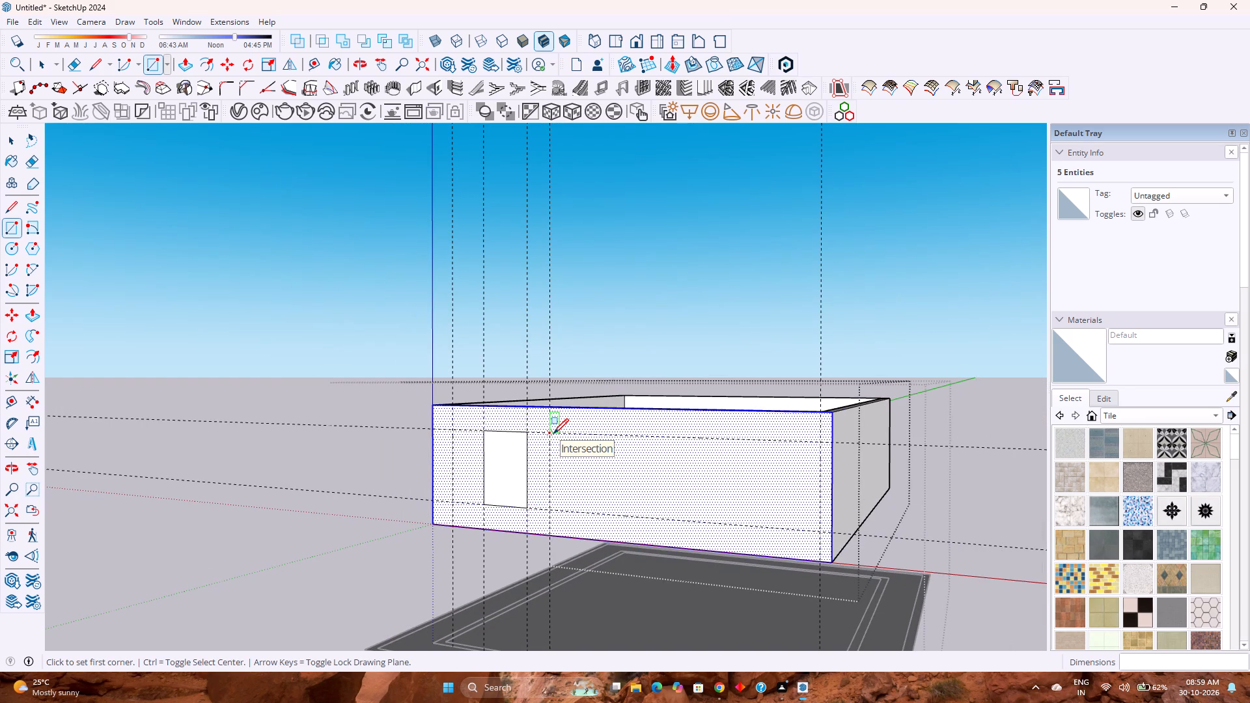
left_click(553, 434)
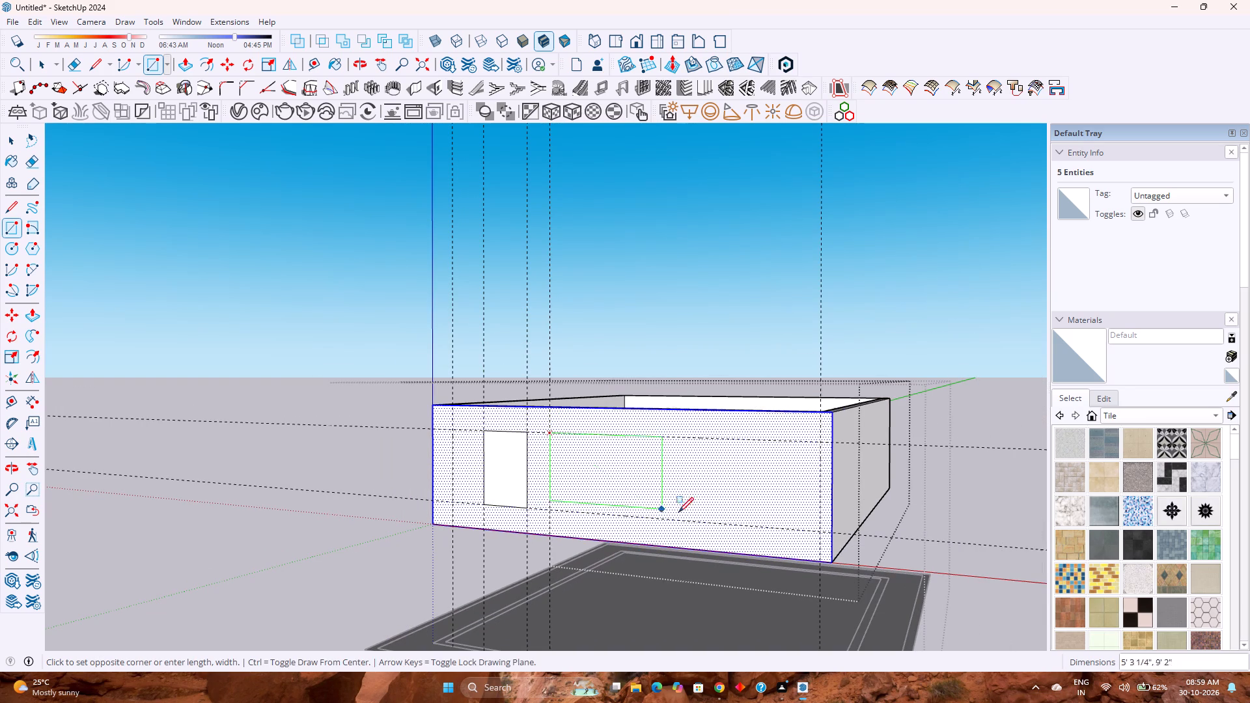
left_click(821, 529)
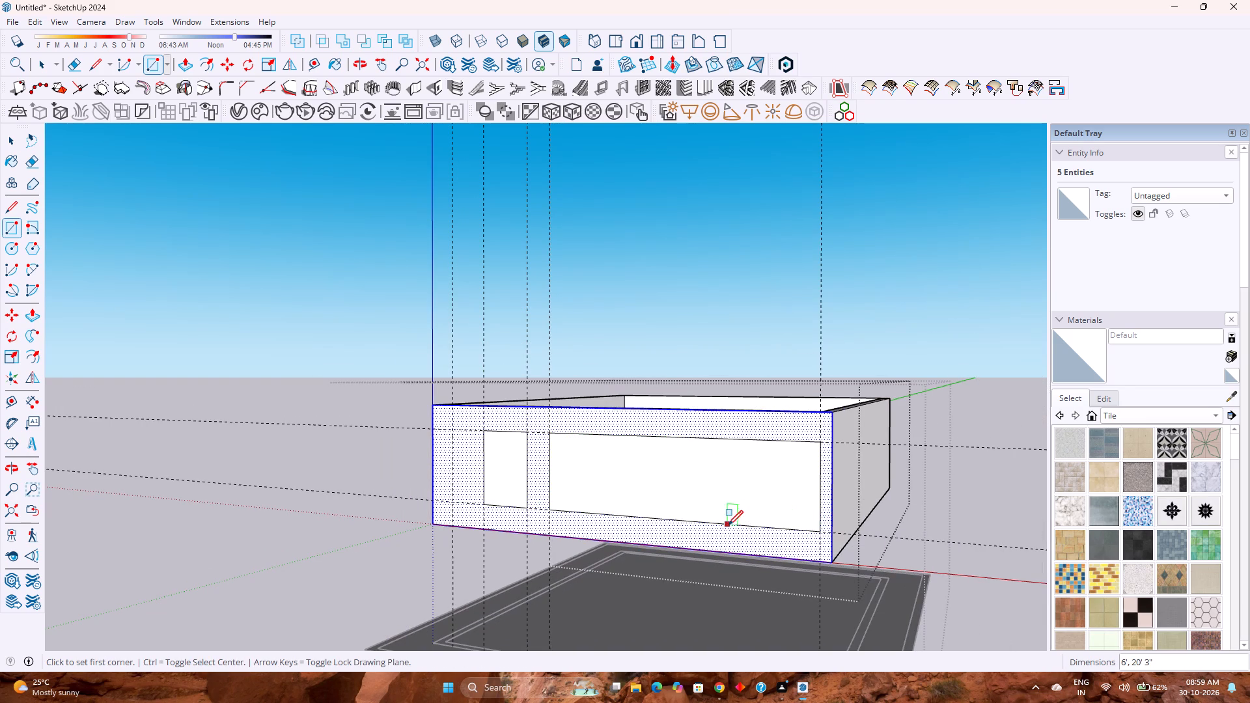
Push the large and small front-wall rectangles 9" inward with Push/Pull to cut both openings through the wall.
scroll(649, 517, "up", 4)
middle_click_drag(674, 520, 637, 559)
middle_click(637, 560)
key("p")
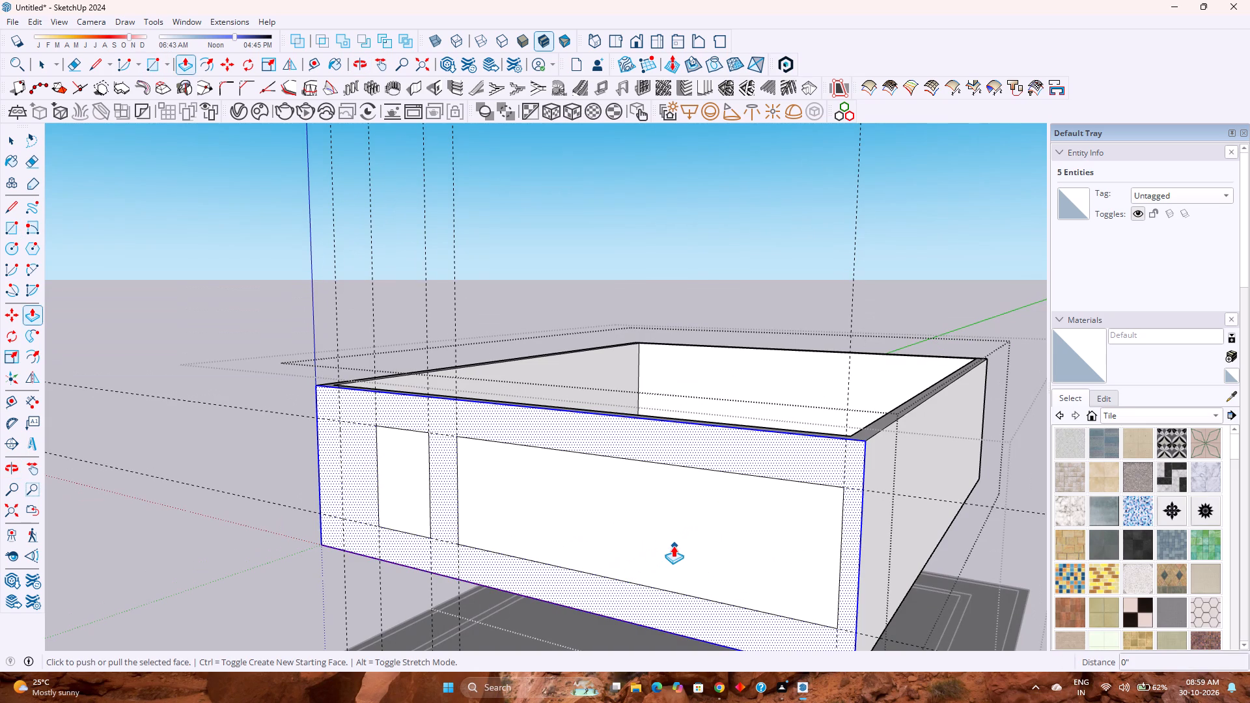
key("Escape")
left_click(640, 537)
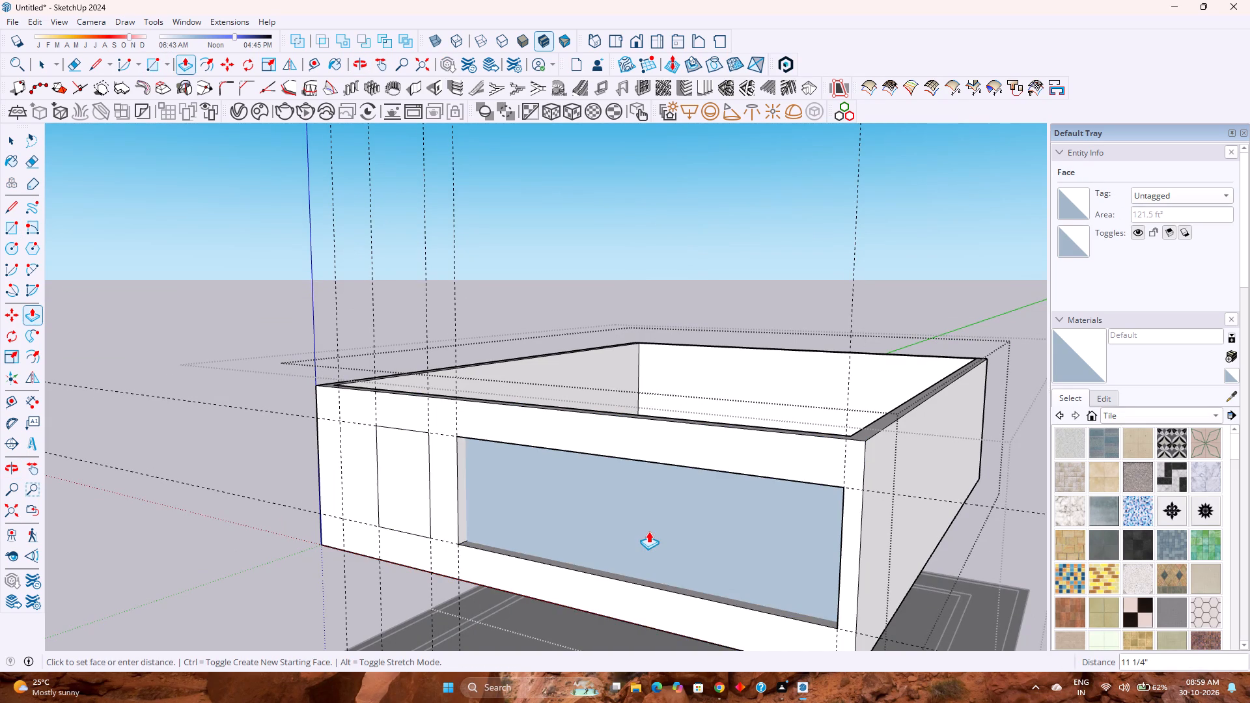
key("9")
key("Return")
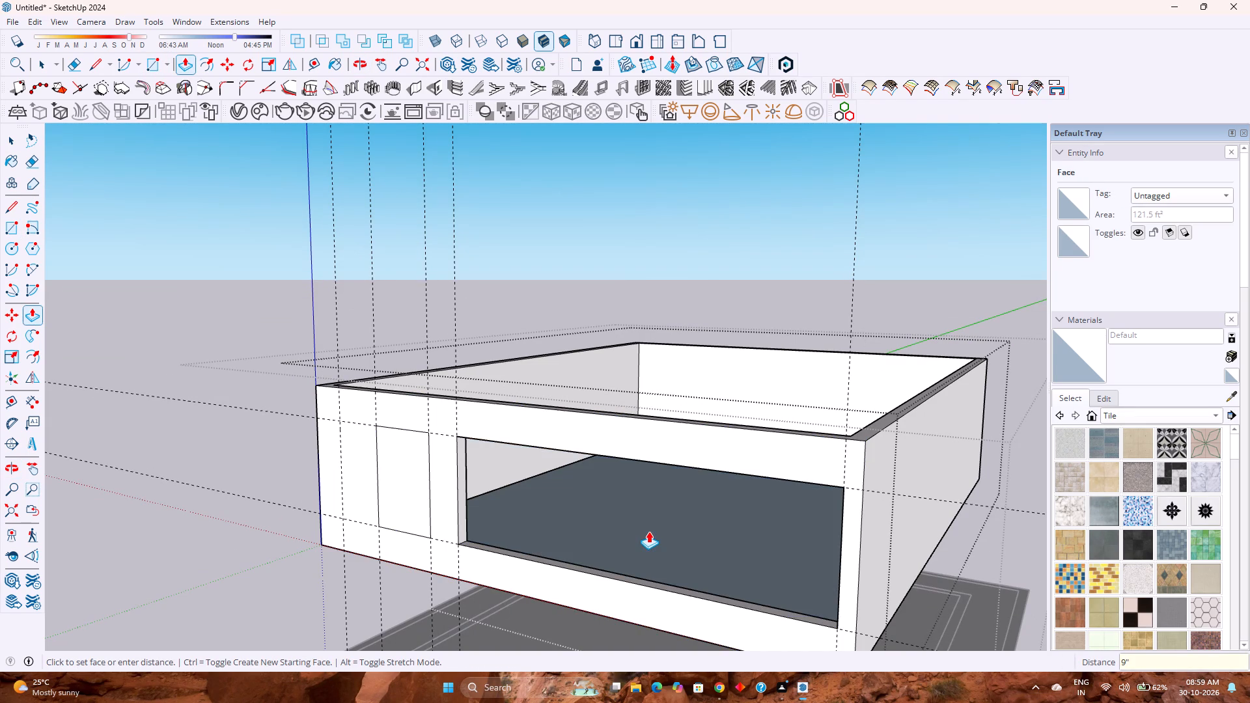
double_click(411, 491)
Draw 9" lines from the large opening's upper and lower far corners across the pier to the wall's corner edge.
middle_click_drag(737, 512, 736, 512)
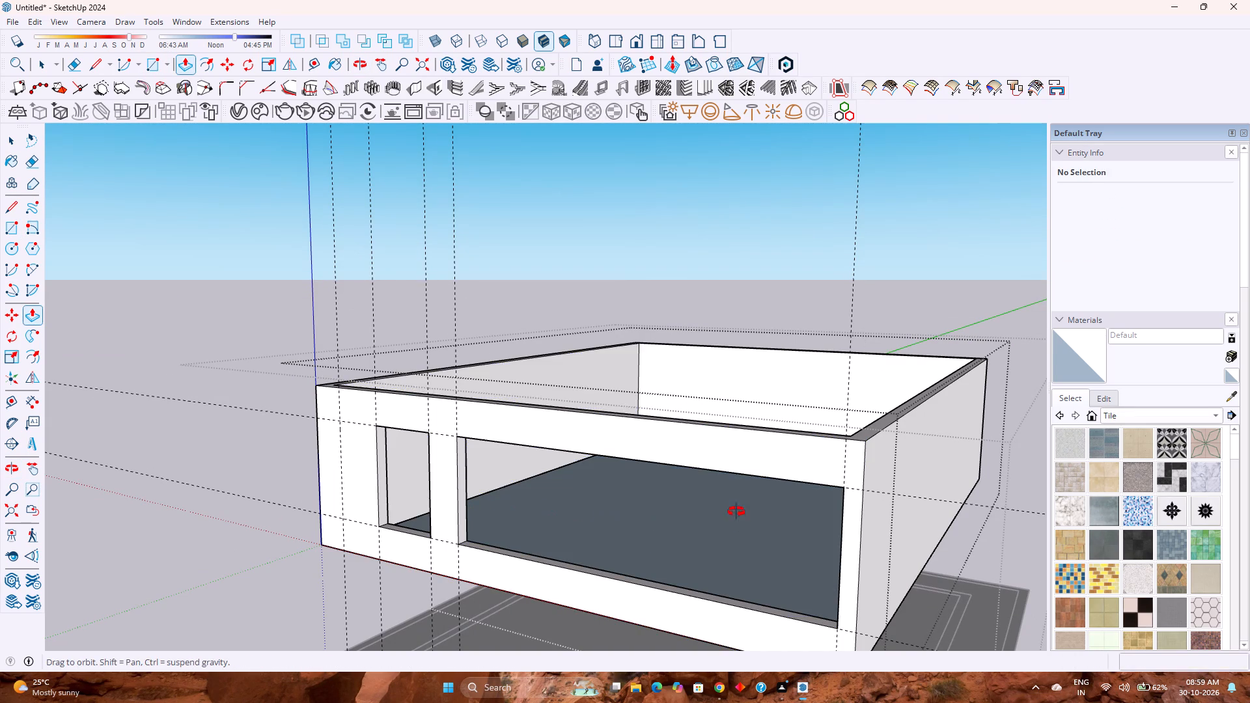
middle_click_drag(736, 512, 676, 491)
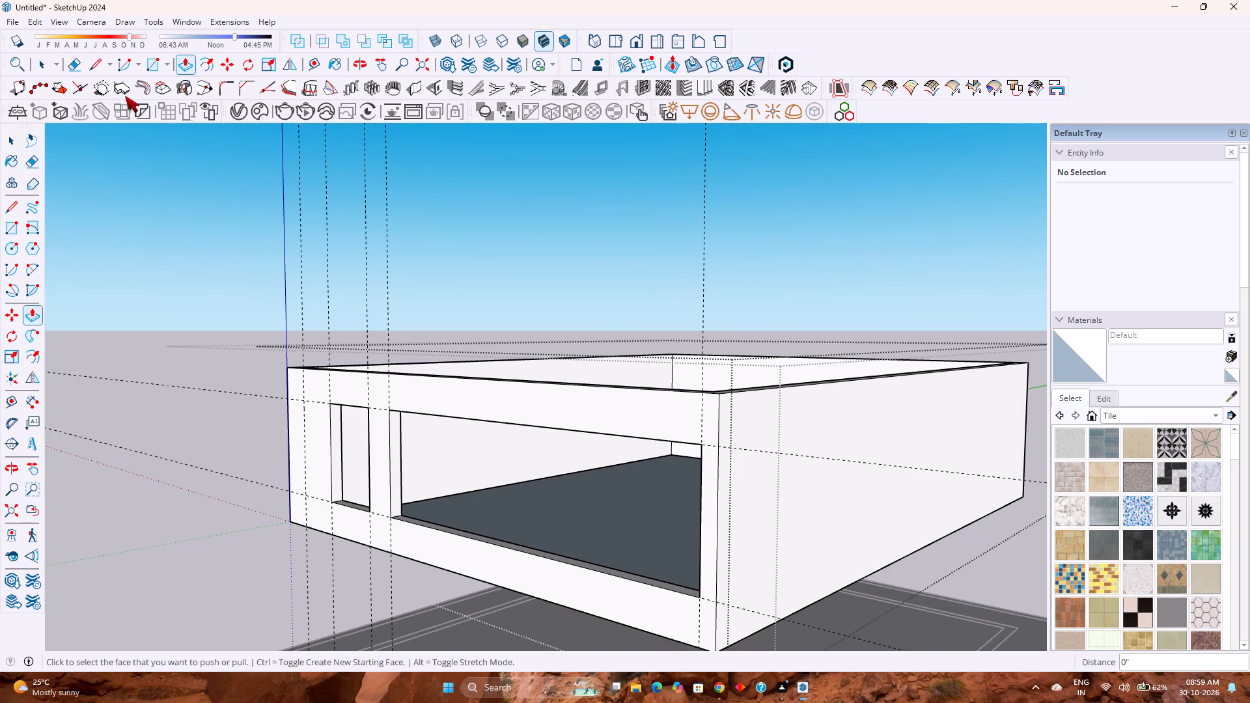
left_click(89, 70)
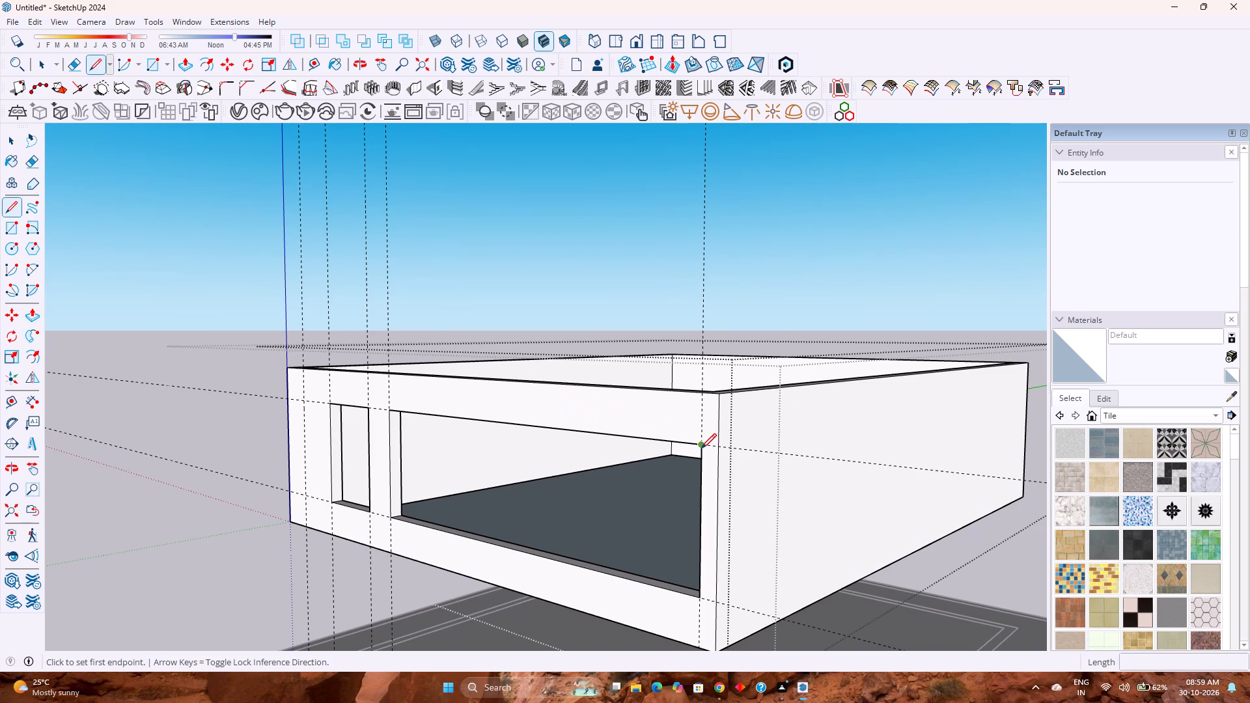
left_click(701, 448)
left_click(721, 448)
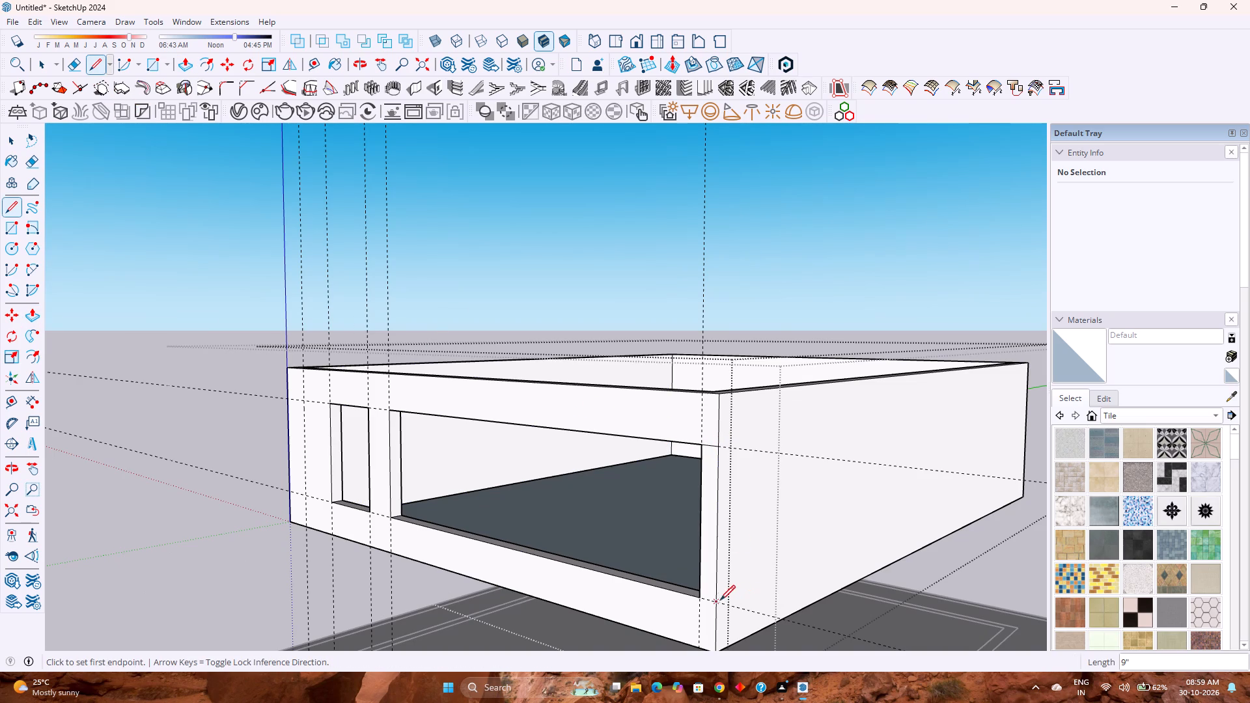
left_click(704, 596)
left_click(716, 598)
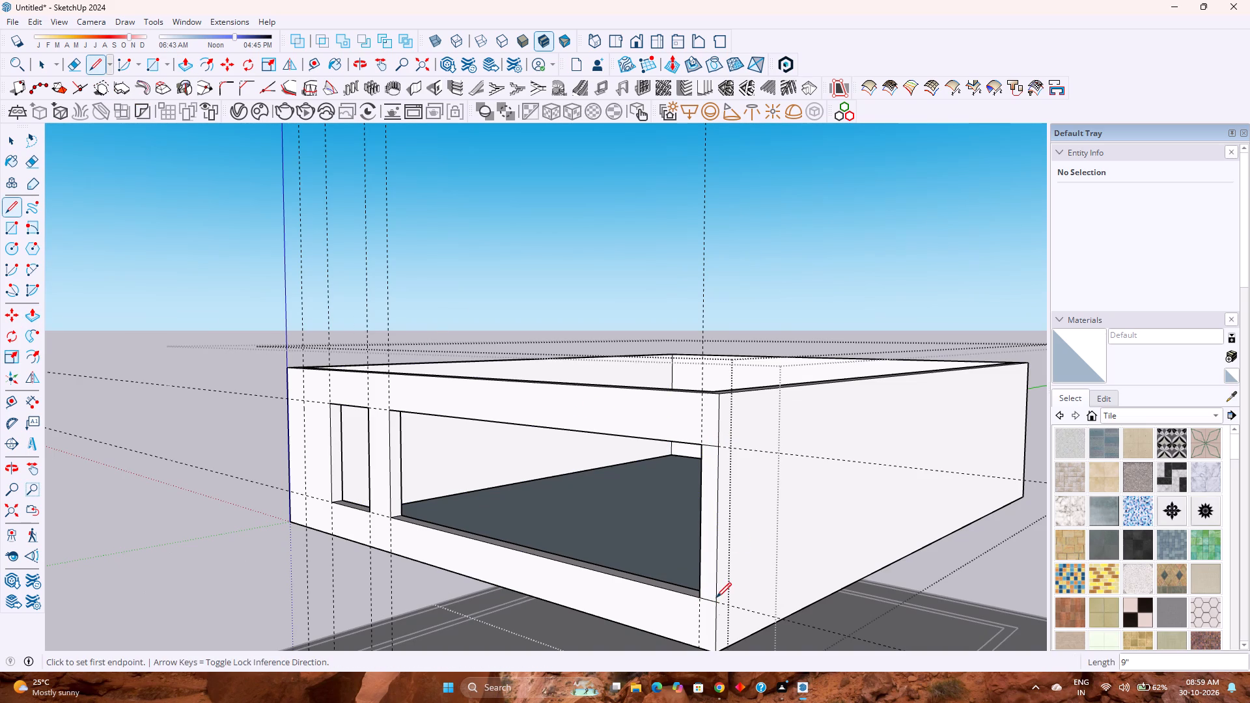
Push the outlined corner pier face back 9", and push it another 3'6" along the side wall to form a corner opening.
key("p")
left_click(710, 586)
left_click(727, 574)
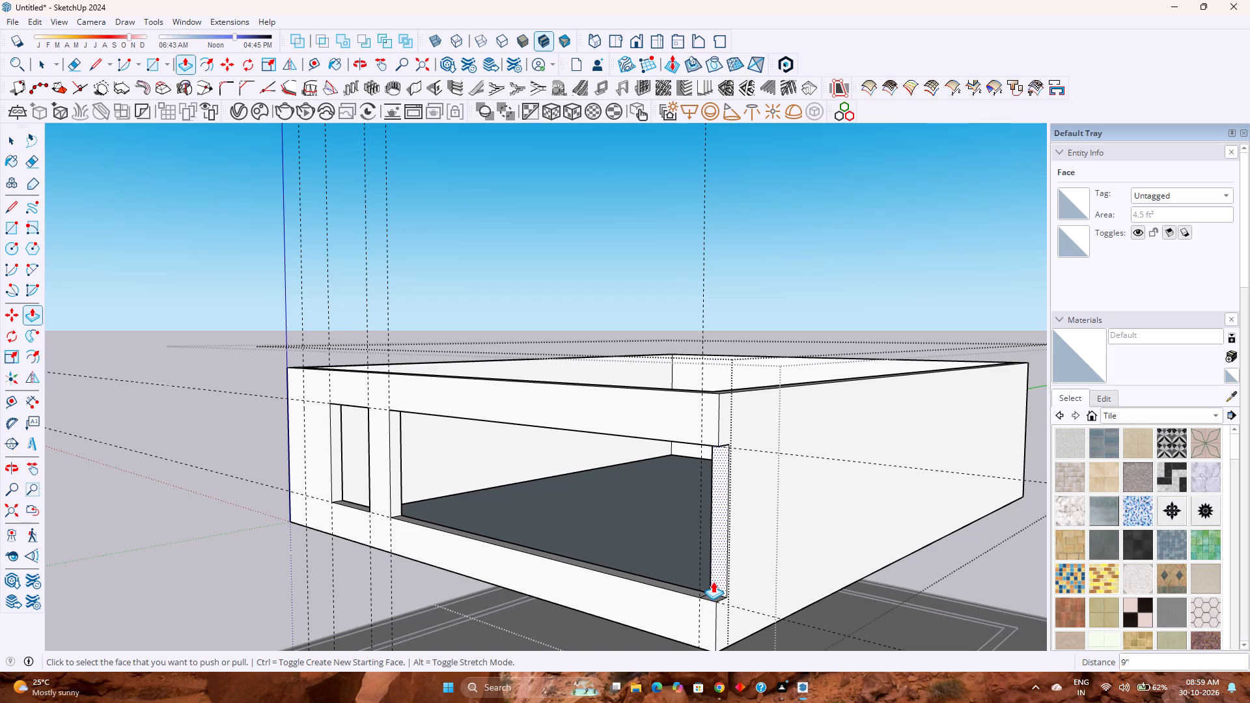
left_click(720, 577)
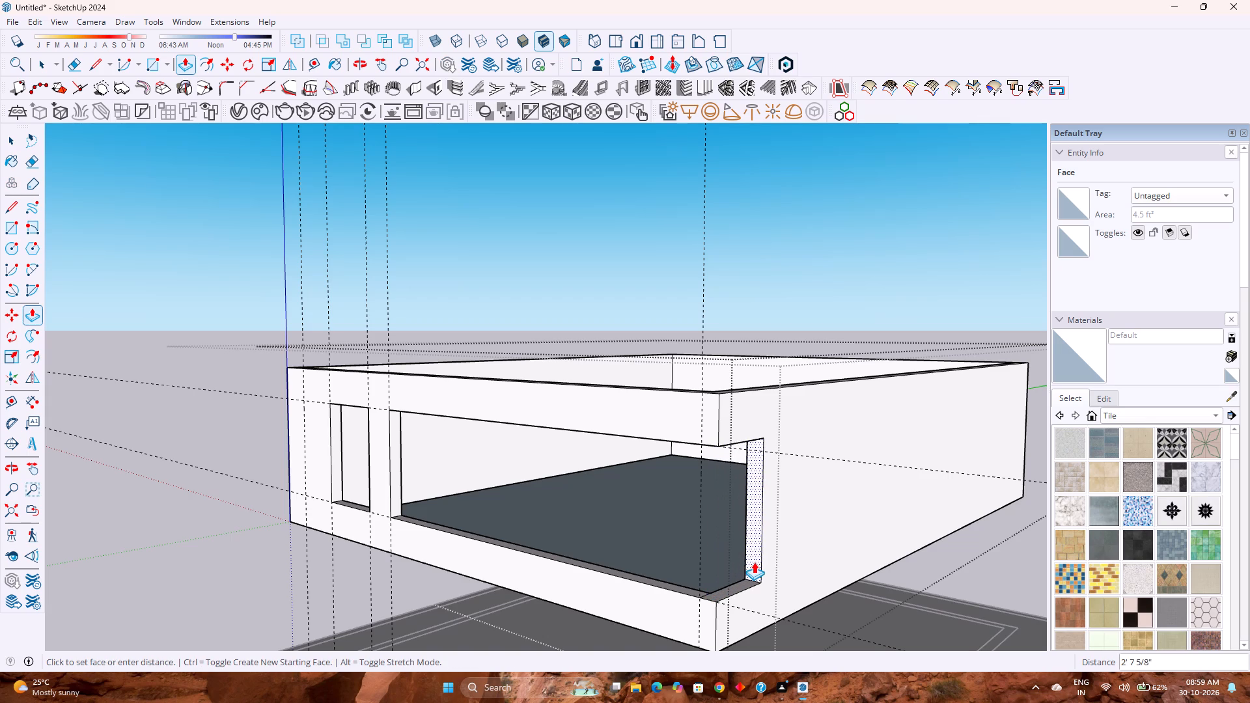
type("3'6\"")
key("Return")
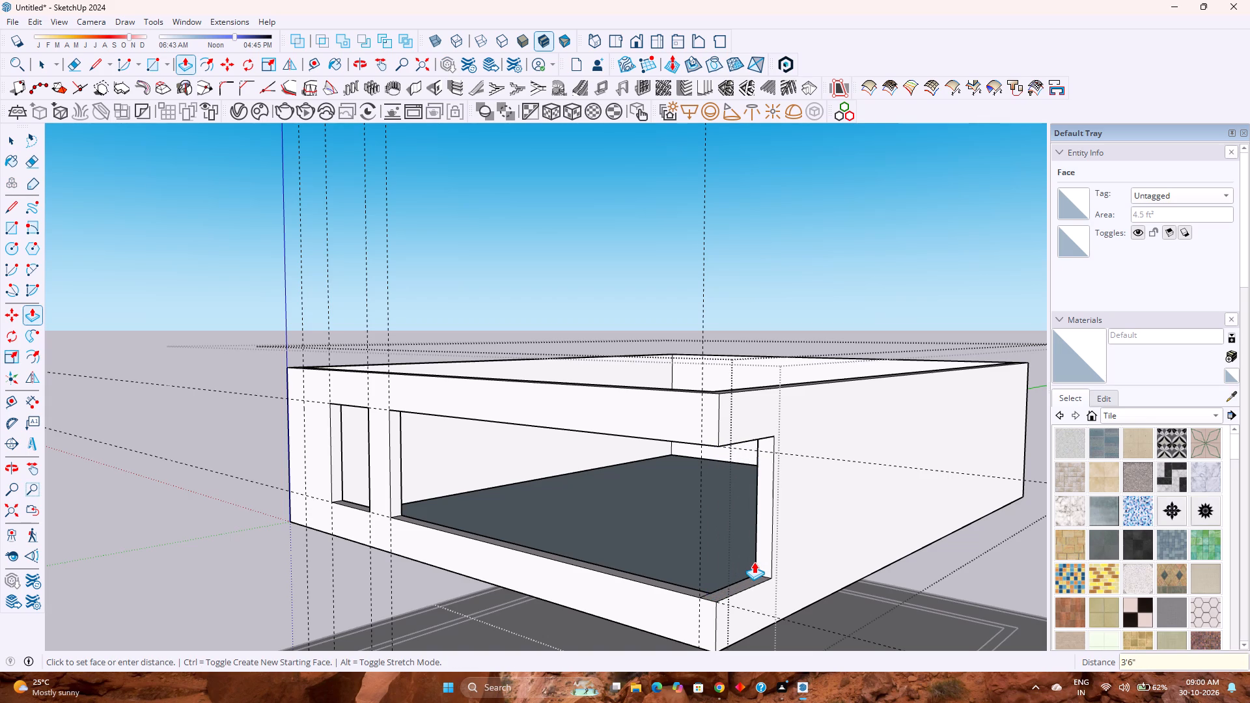
Erase the leftover edges across the sill and the head underside at the corner window opening.
key("e")
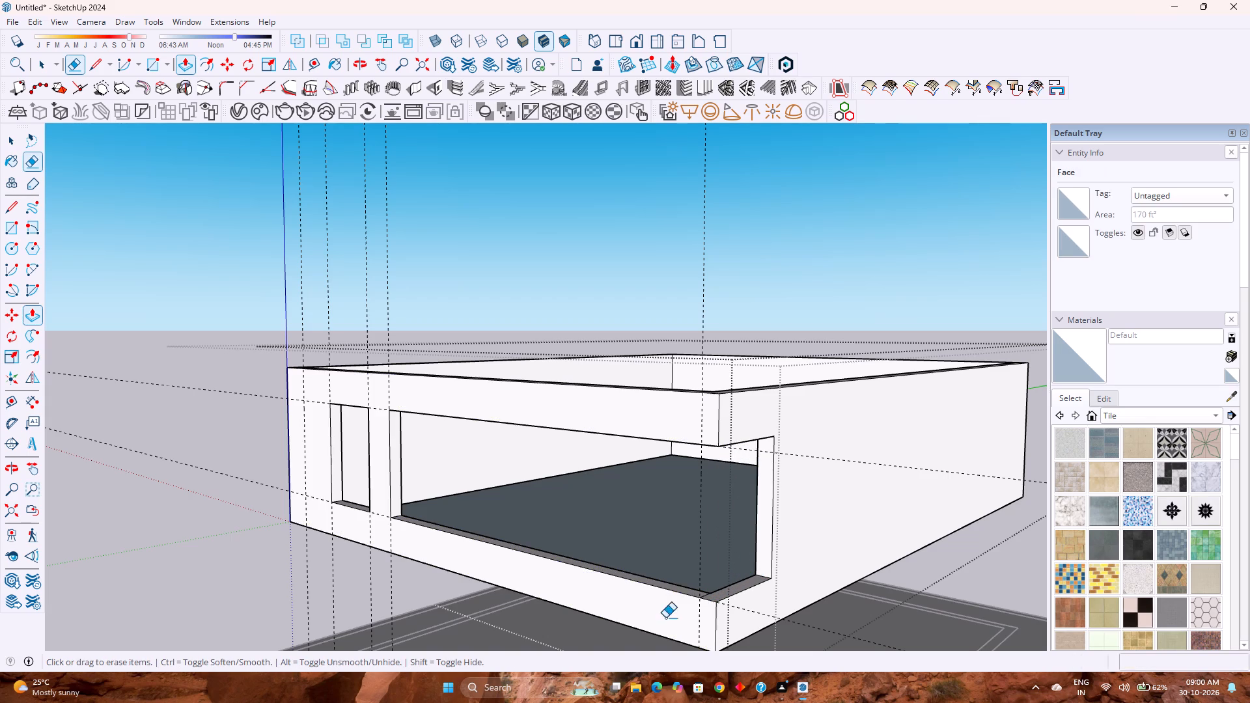
scroll(699, 593, "up", 7)
left_click(708, 598)
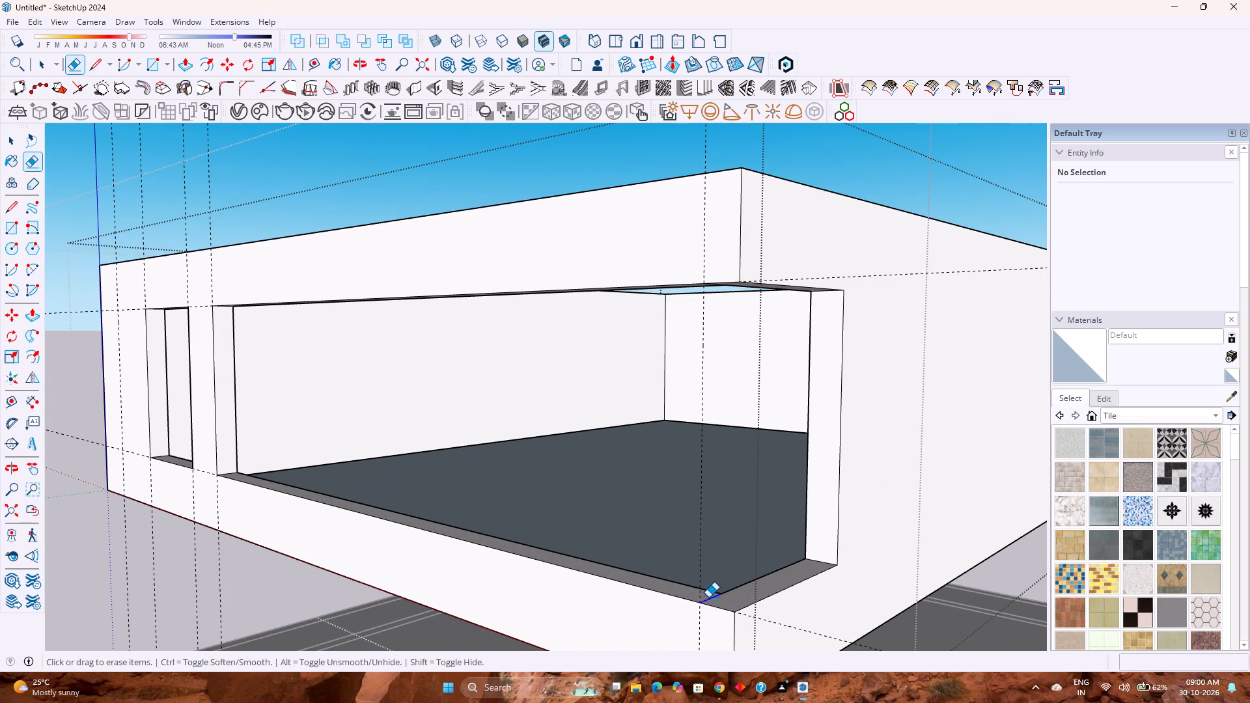
scroll(710, 596, "down", 8)
middle_click_drag(720, 586, 693, 664, "shift")
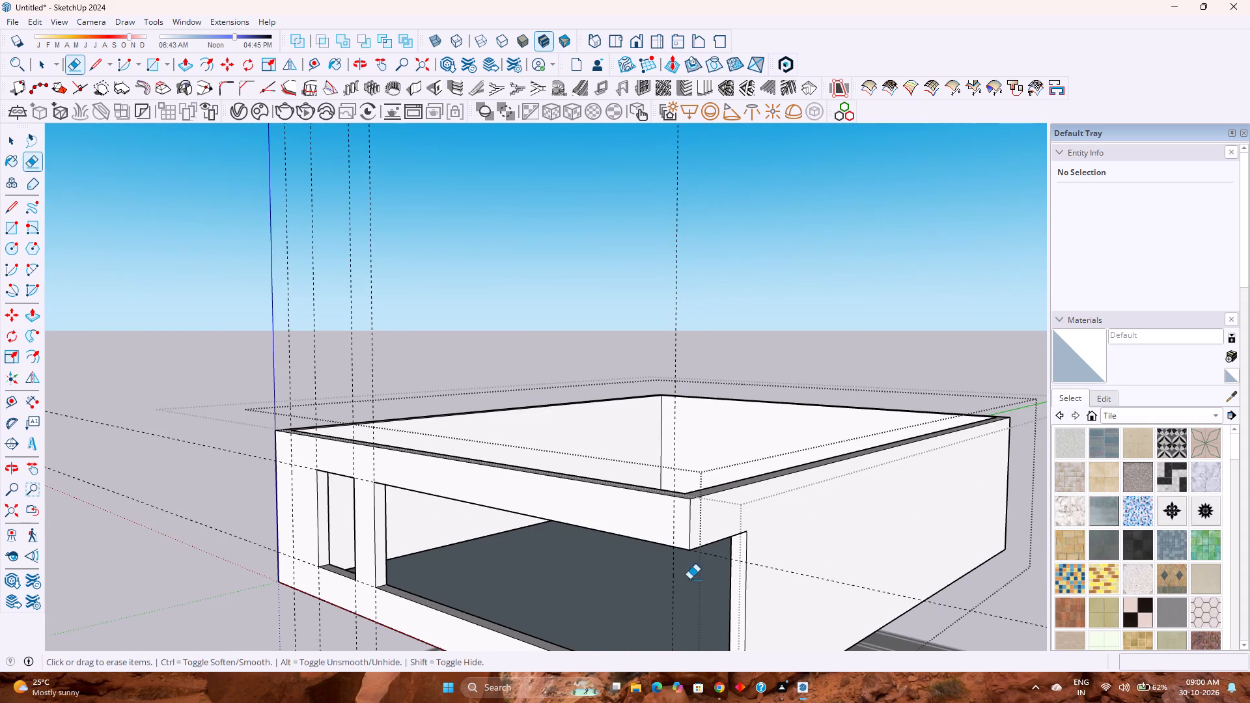
middle_click_drag(689, 579, 724, 456)
middle_click_drag(746, 437, 683, 603, "shift")
scroll(693, 392, "up", 3)
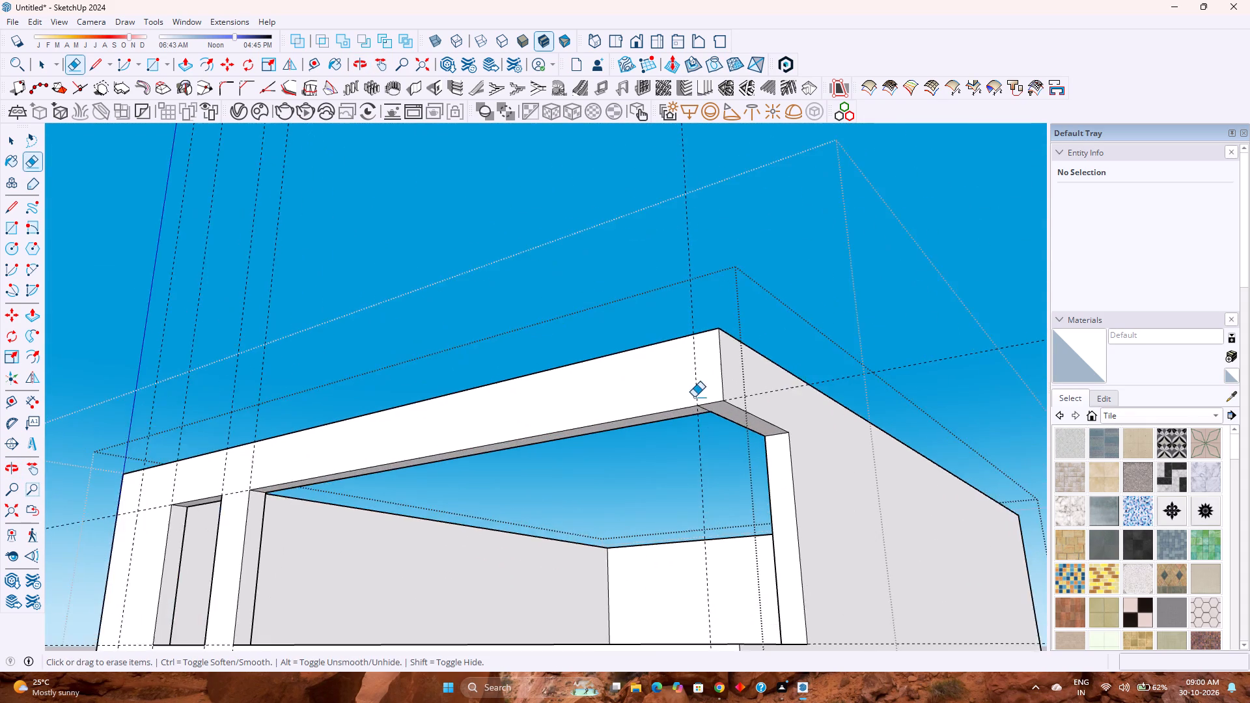
scroll(694, 397, "up", 6)
left_click(687, 335)
scroll(687, 335, "down", 4)
key("space")
scroll(687, 335, "down", 19)
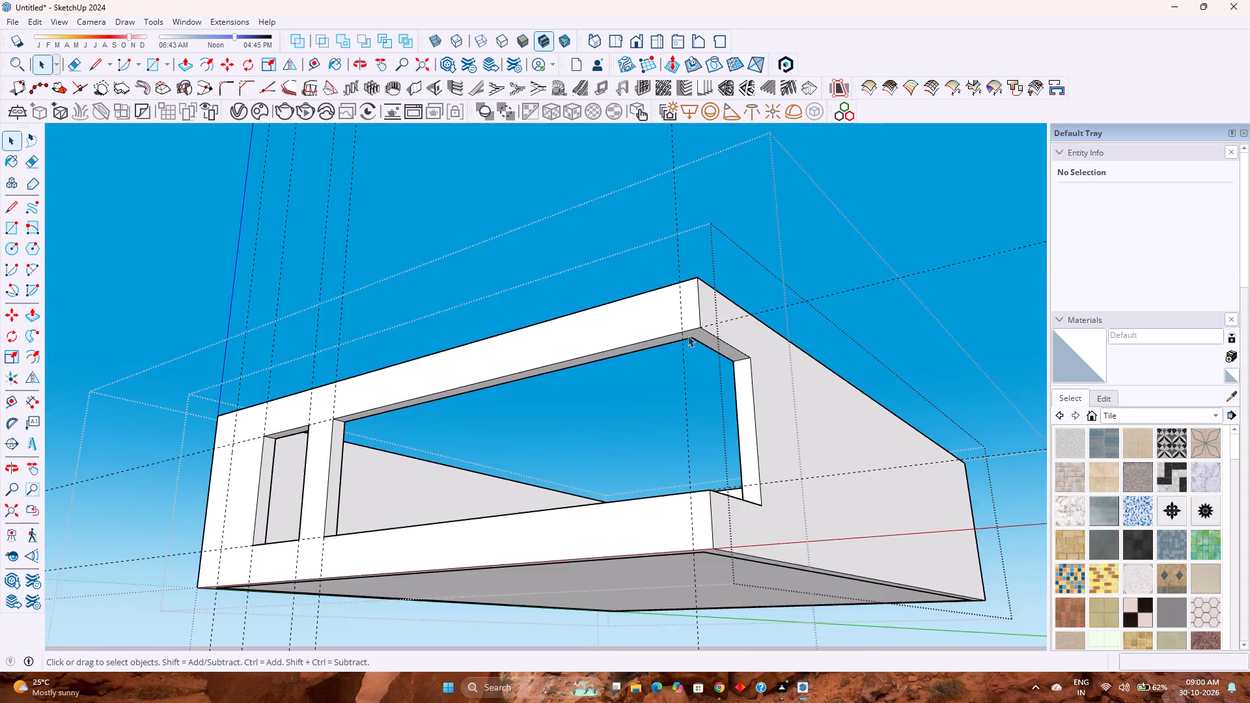
Push the corner window's sill top down 2' with Push/Pull so the opening reaches floor level.
middle_click_drag(687, 335, 731, 414)
middle_click(731, 414)
scroll(731, 414, "down", 1)
middle_click_drag(731, 414, 1022, 514)
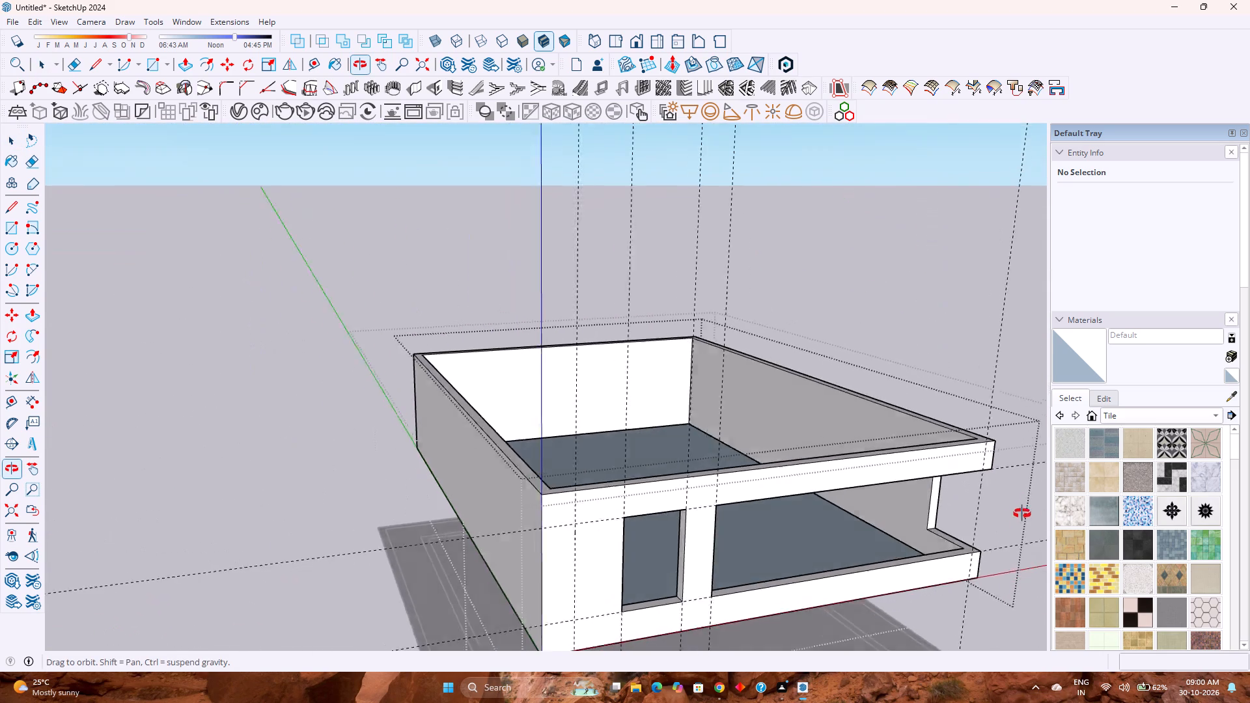
middle_click_drag(1022, 514, 1029, 508)
middle_click(1031, 507)
middle_click_drag(1031, 506, 935, 485)
scroll(605, 462, "down", 1)
middle_click_drag(505, 461, 730, 472, "shift")
middle_click_drag(719, 473, 688, 477)
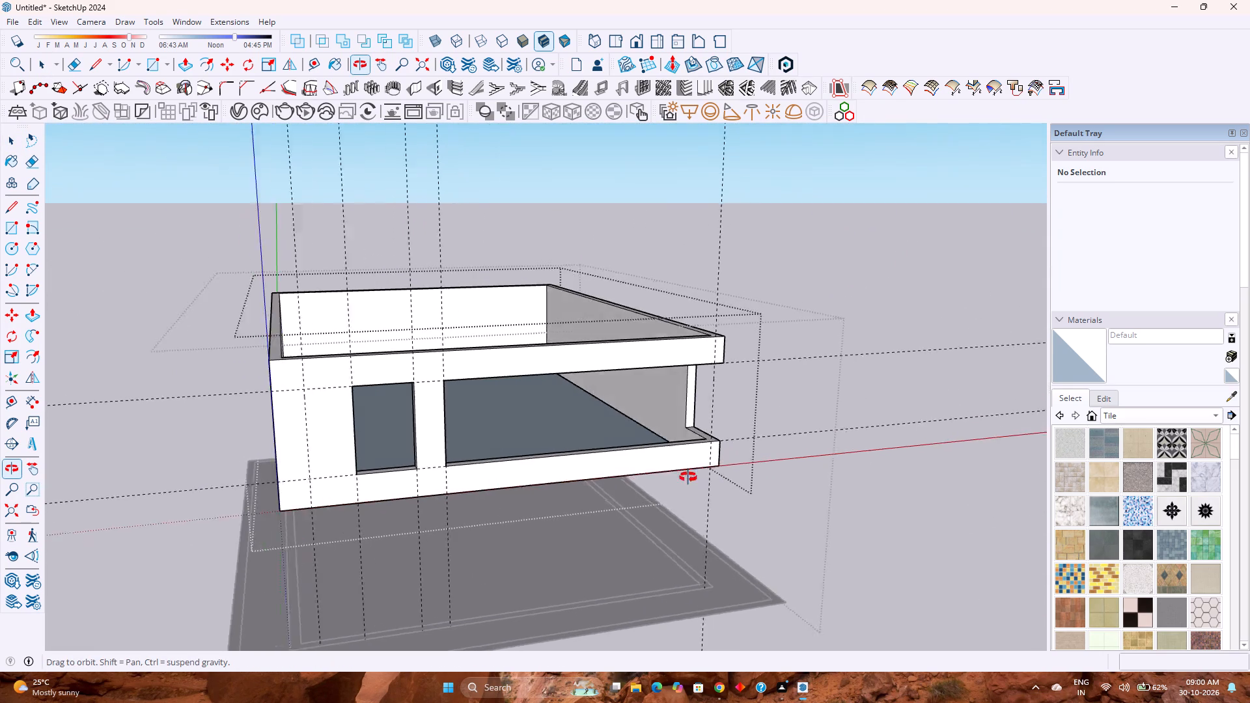
middle_click_drag(688, 477, 443, 465)
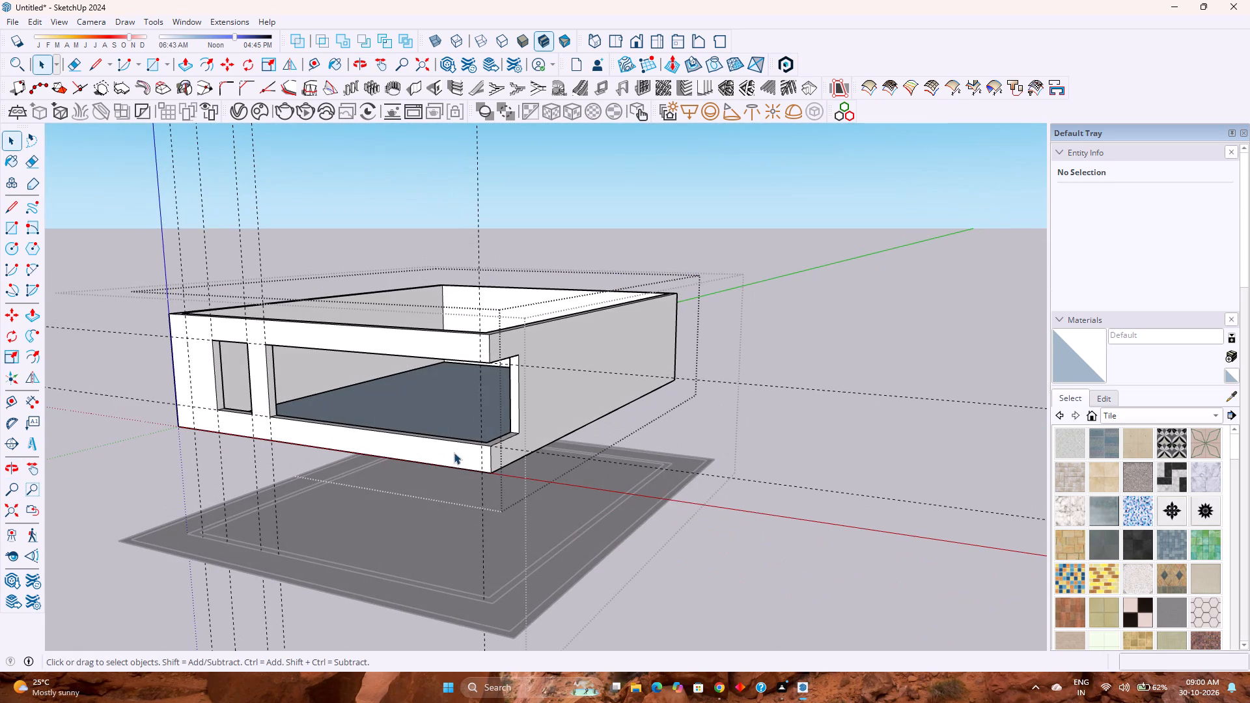
scroll(418, 435, "up", 5)
middle_click_drag(418, 435, 411, 449)
key("p")
left_click(546, 456)
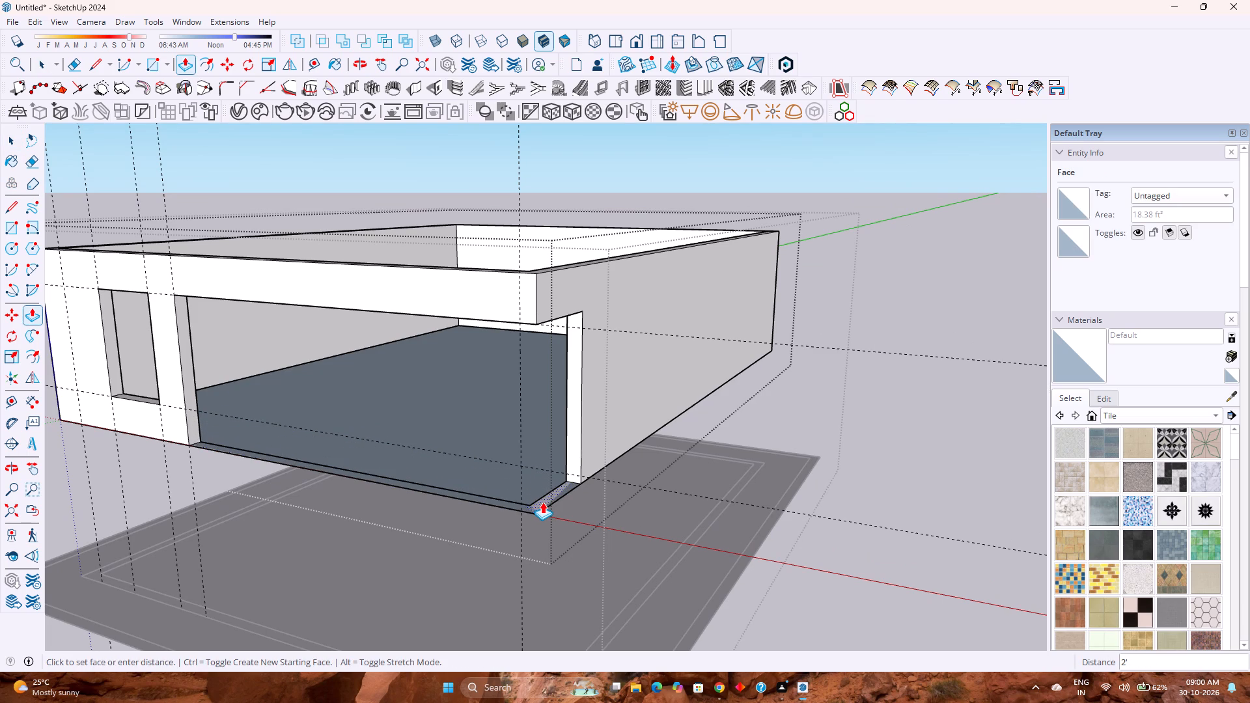
left_click(542, 502)
Erase the leftover wall base edges along the front and side of the large corner opening, keeping the floor face.
middle_click_drag(473, 506, 516, 560, "shift")
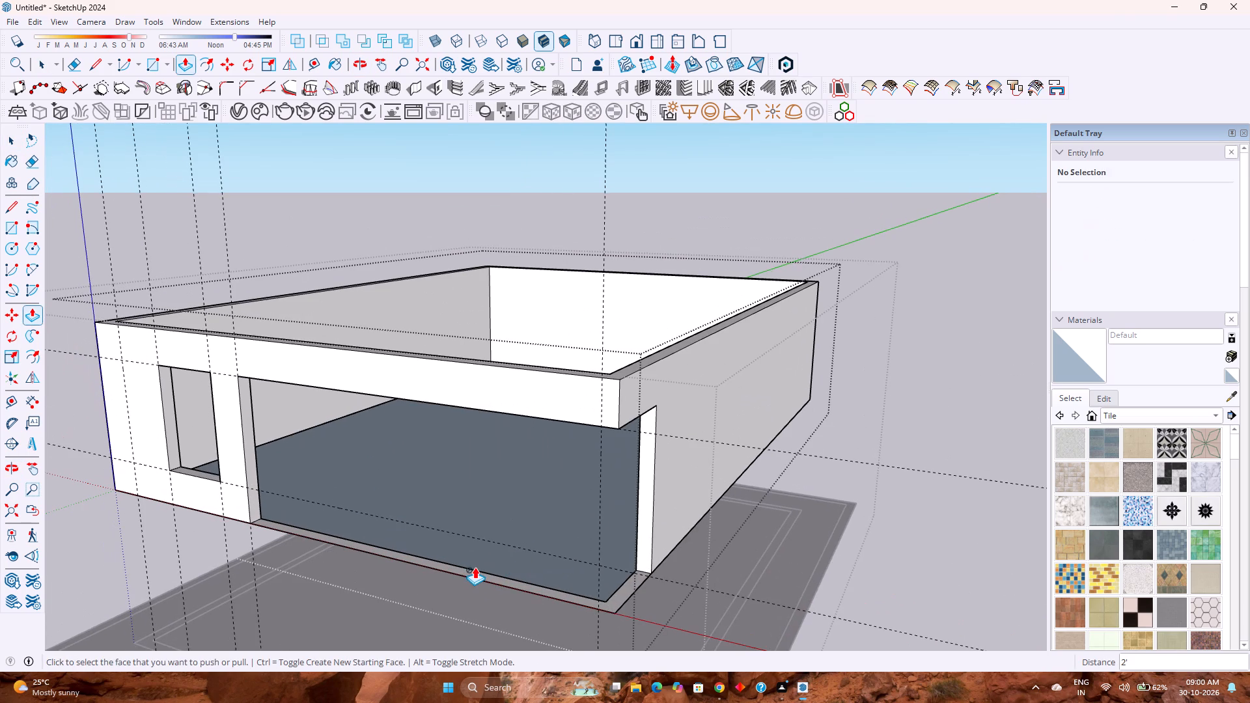
key("e")
left_click_drag(470, 563, 469, 569)
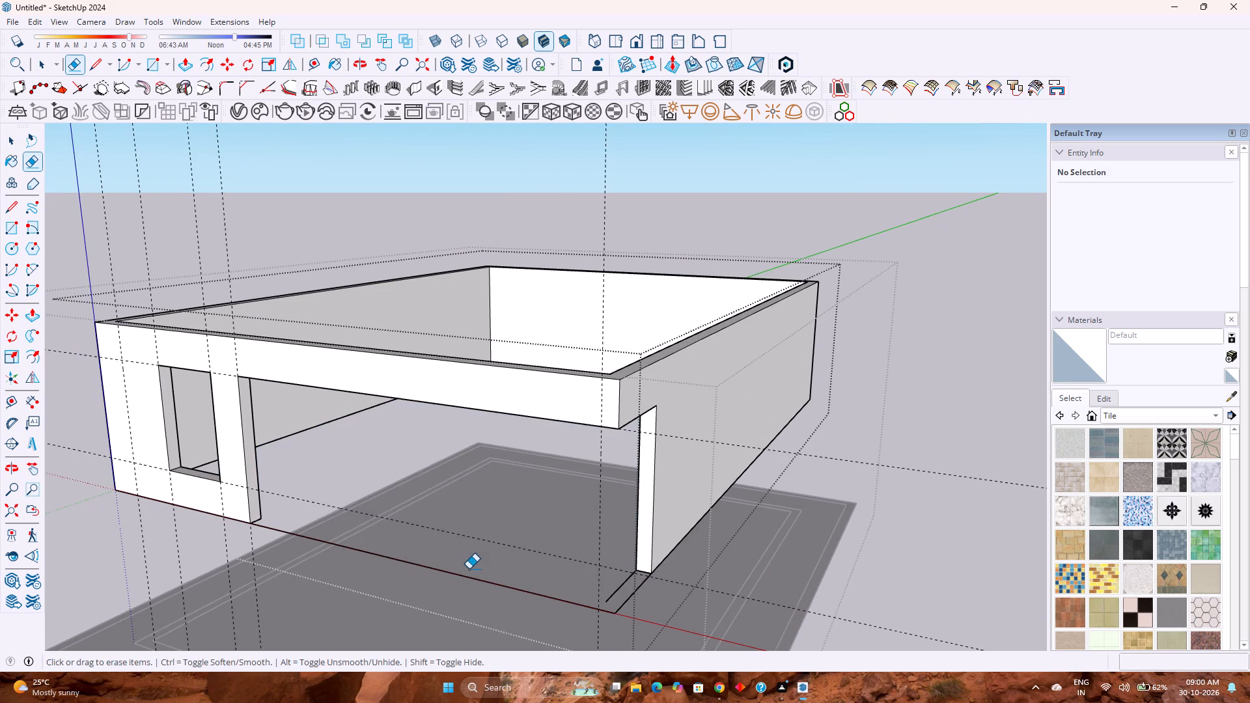
key("ctrl+z")
left_click(465, 575)
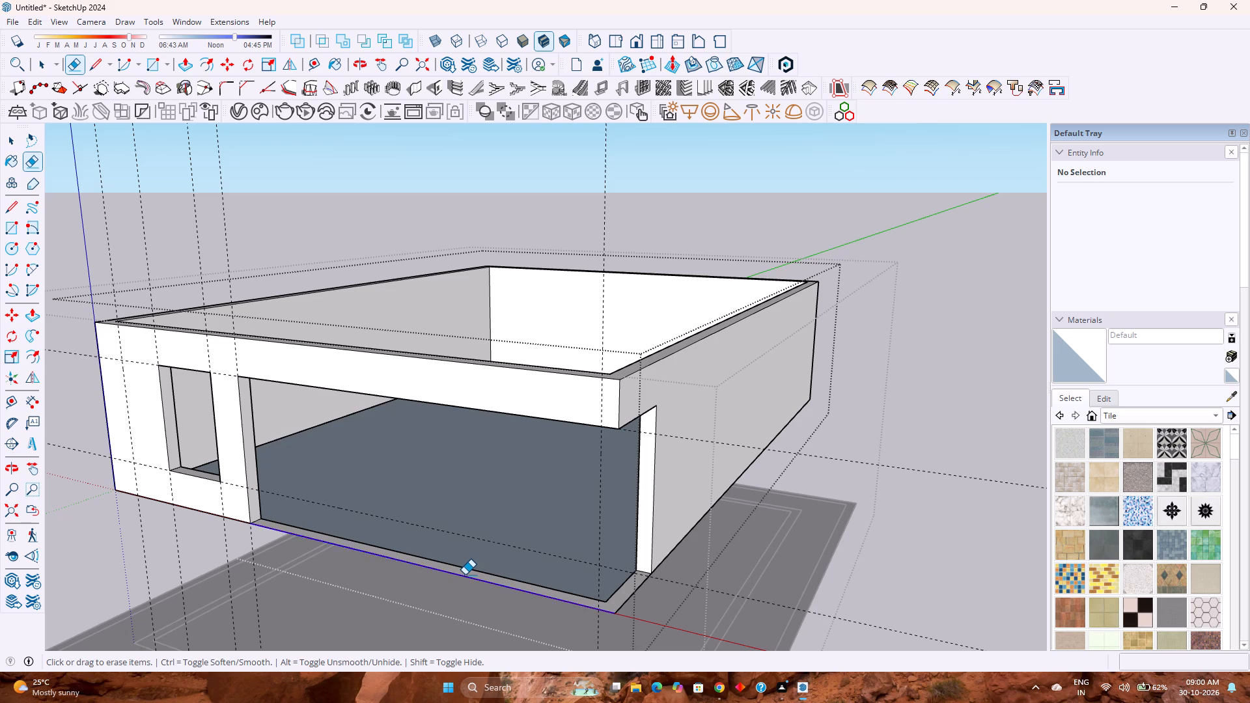
left_click(628, 598)
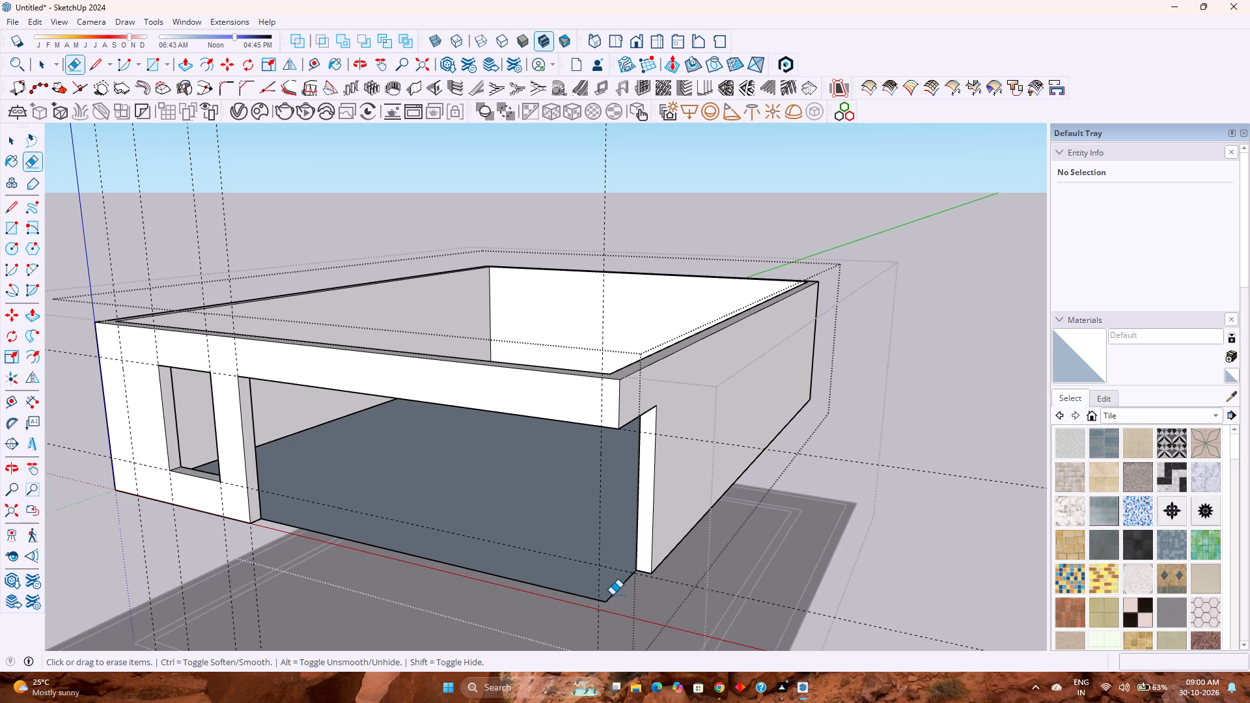
key("space")
left_click(614, 594)
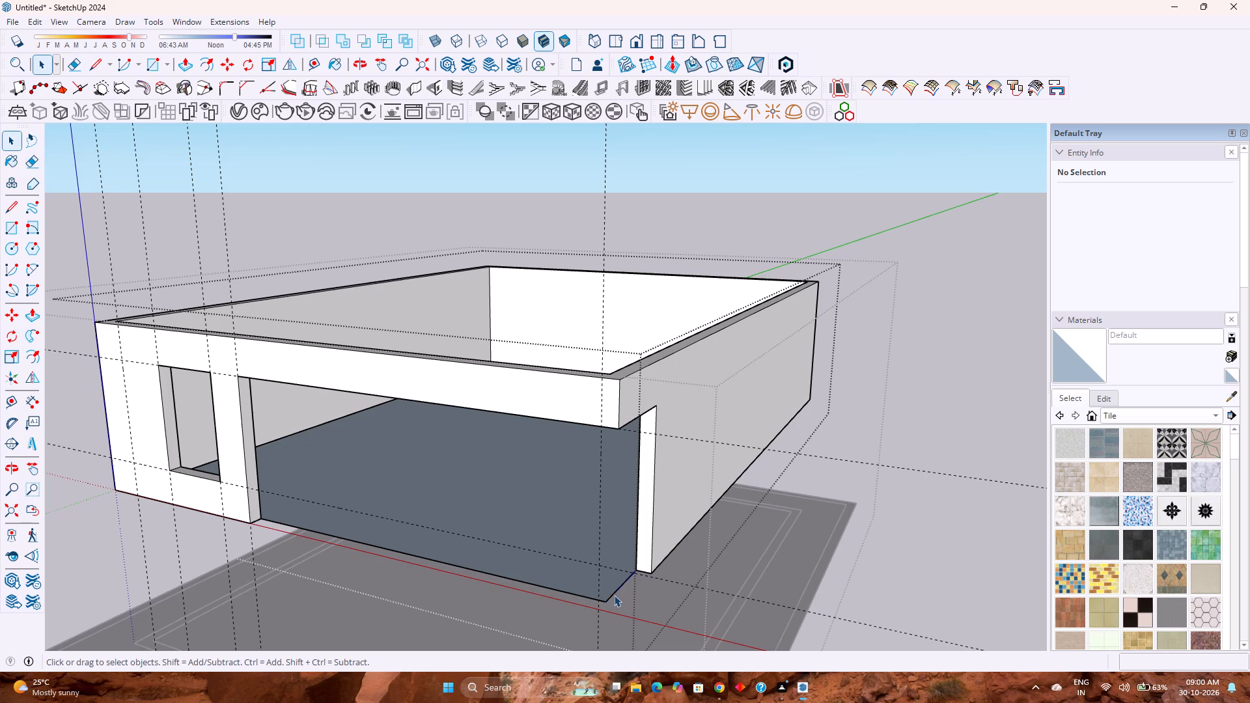
key("Delete")
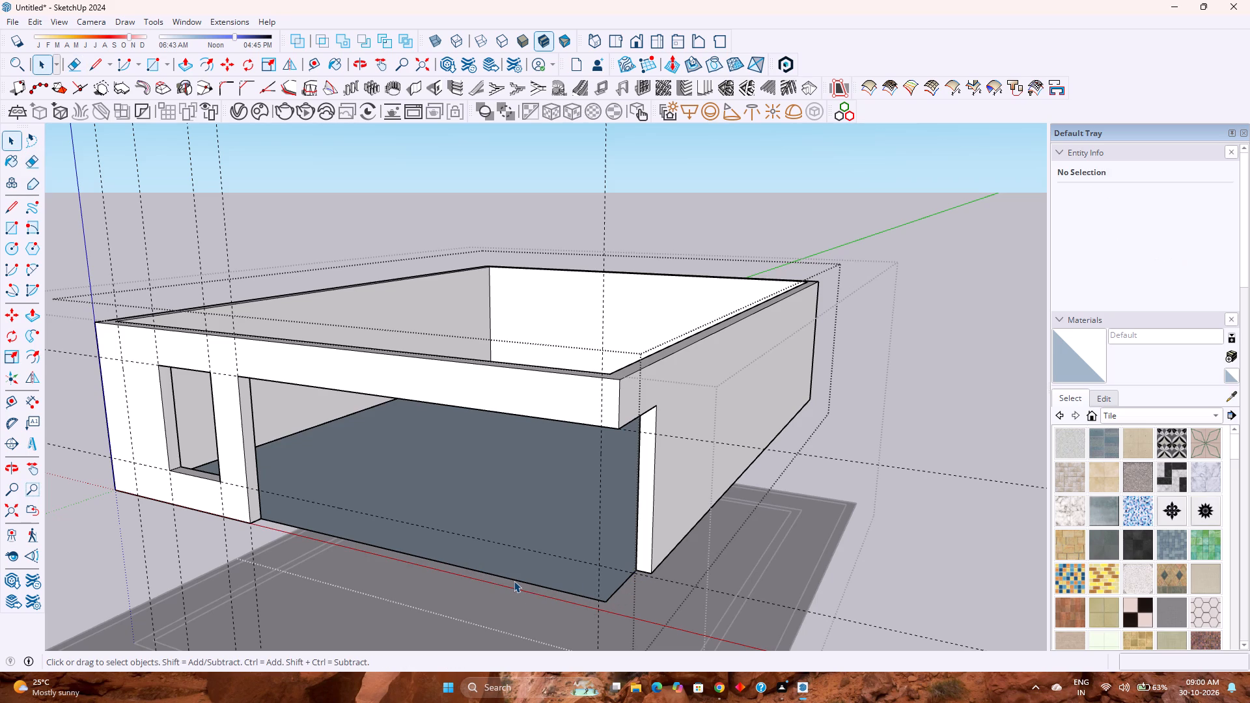
left_click(514, 581)
key("Delete")
Open the floor group for editing and extrude its underside 6" downward to form a slab.
scroll(513, 577, "down", 3)
middle_click_drag(491, 585, 479, 542)
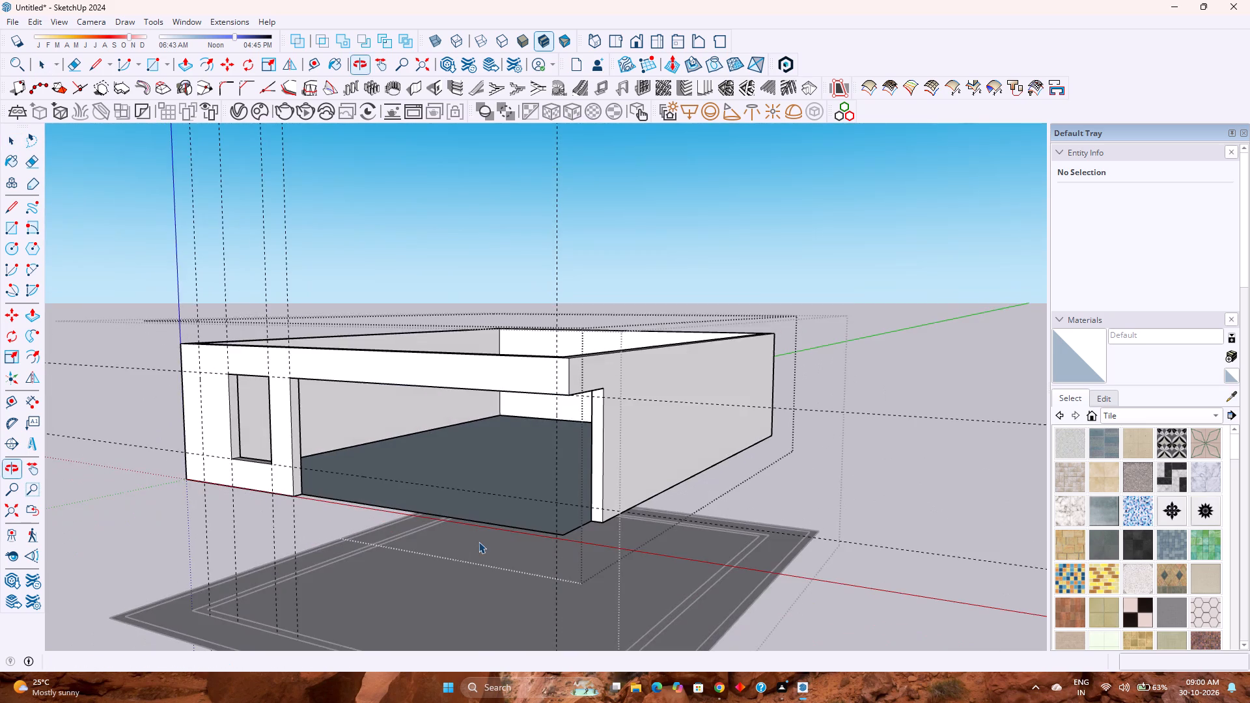
scroll(479, 540, "down", 4)
middle_click_drag(467, 541, 472, 501)
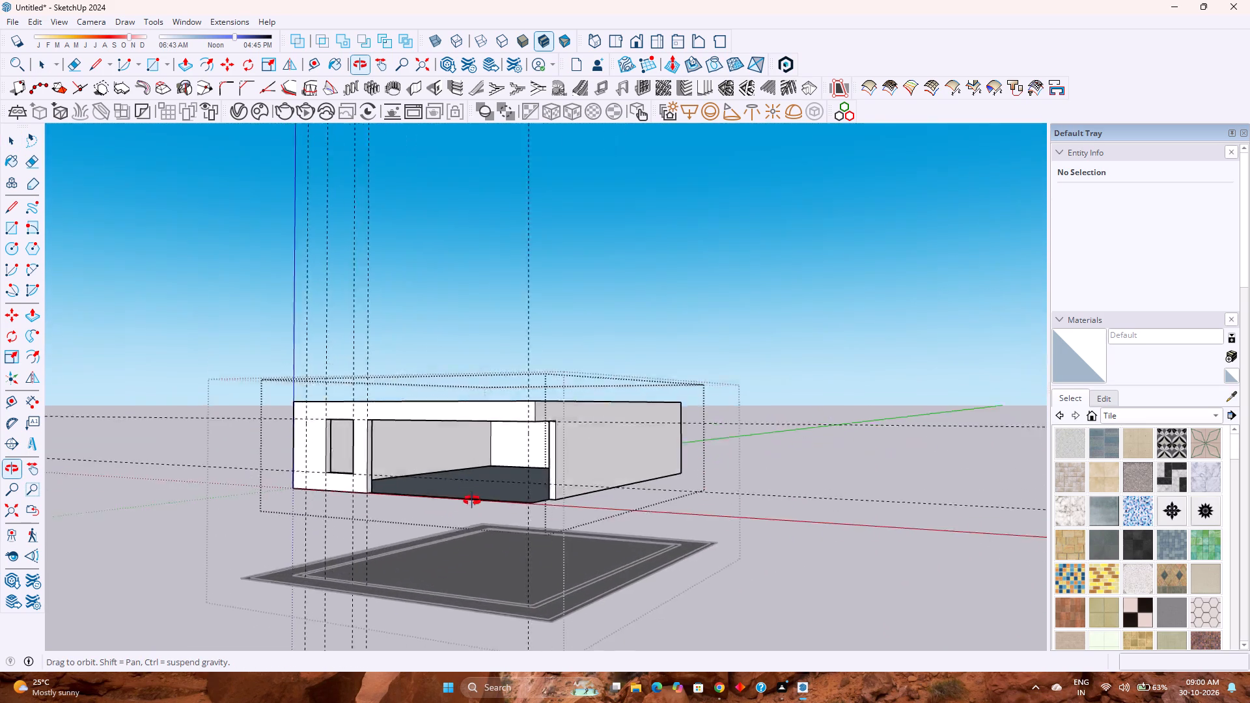
middle_click_drag(472, 501, 495, 493)
scroll(495, 493, "down", 1)
scroll(487, 504, "up", 1)
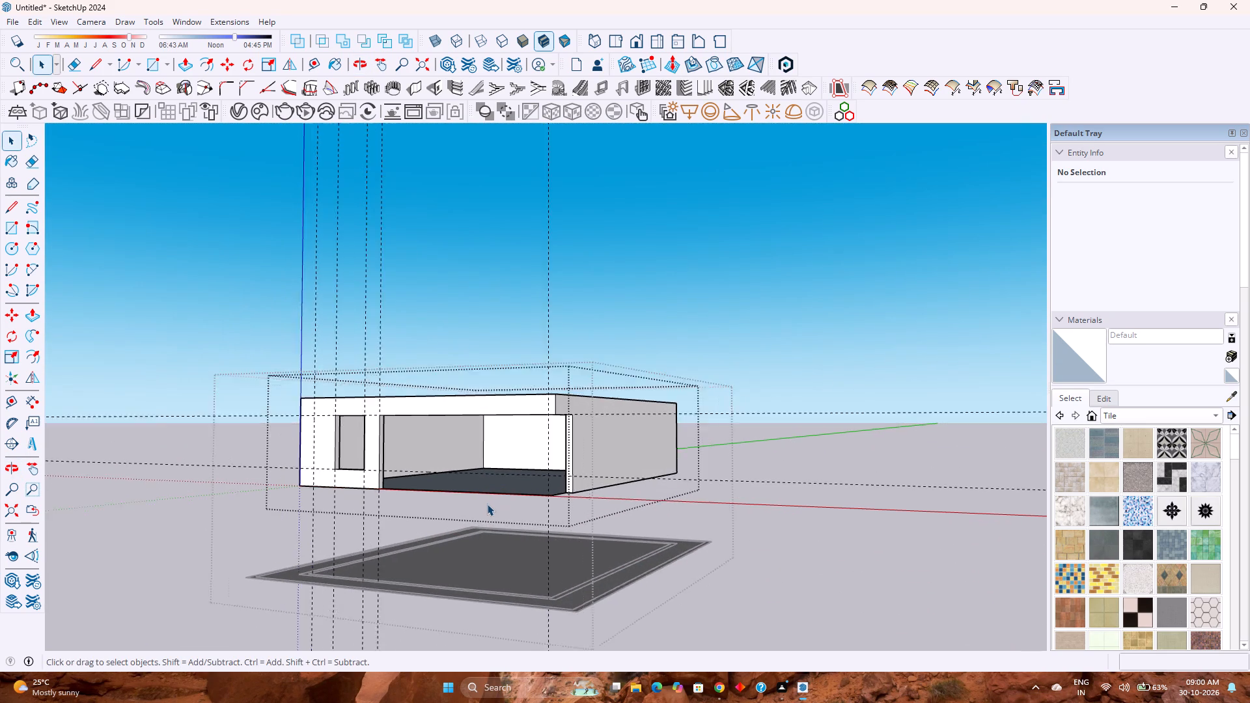
scroll(487, 504, "up", 5)
middle_click_drag(486, 505, 537, 459)
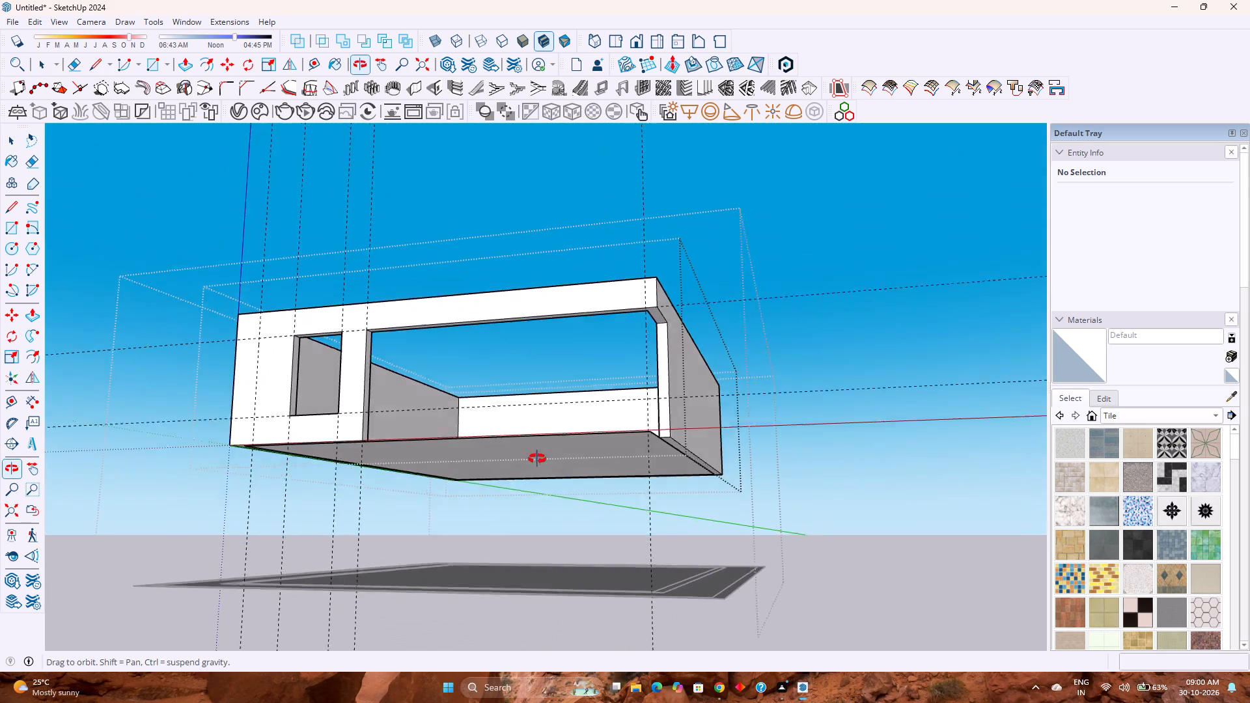
middle_click_drag(537, 459, 538, 458)
double_click(549, 444)
key("p")
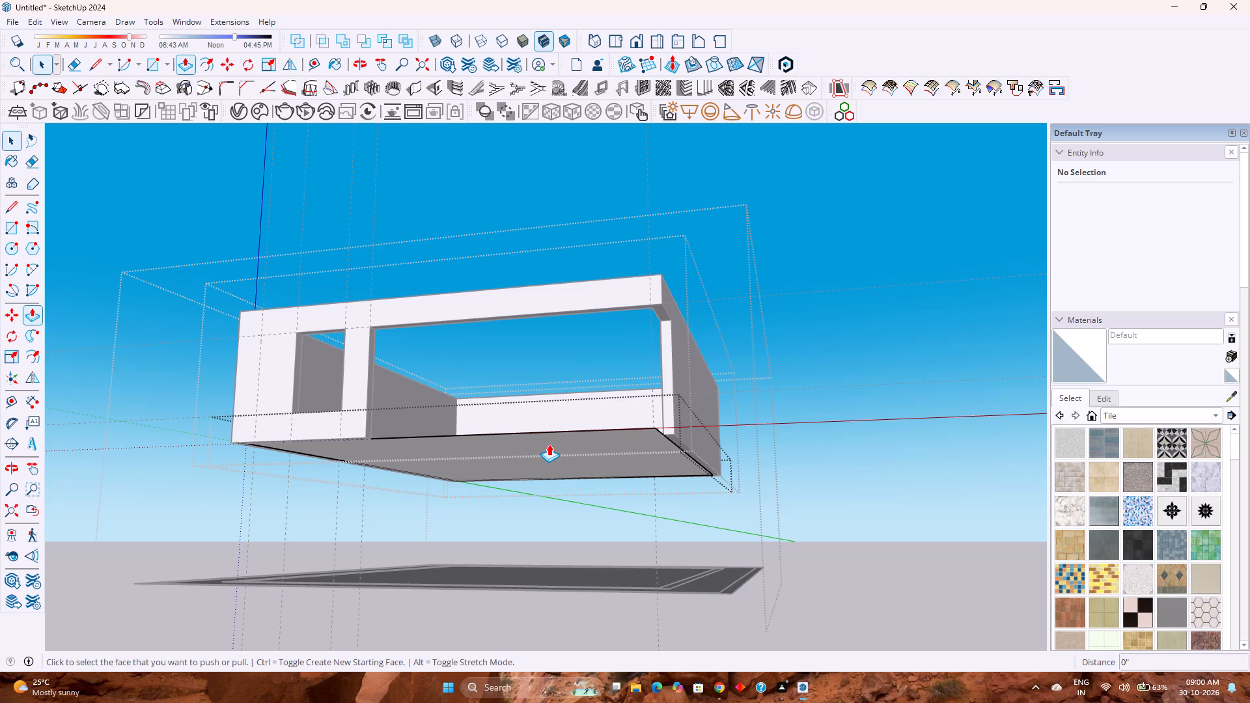
left_click(549, 444)
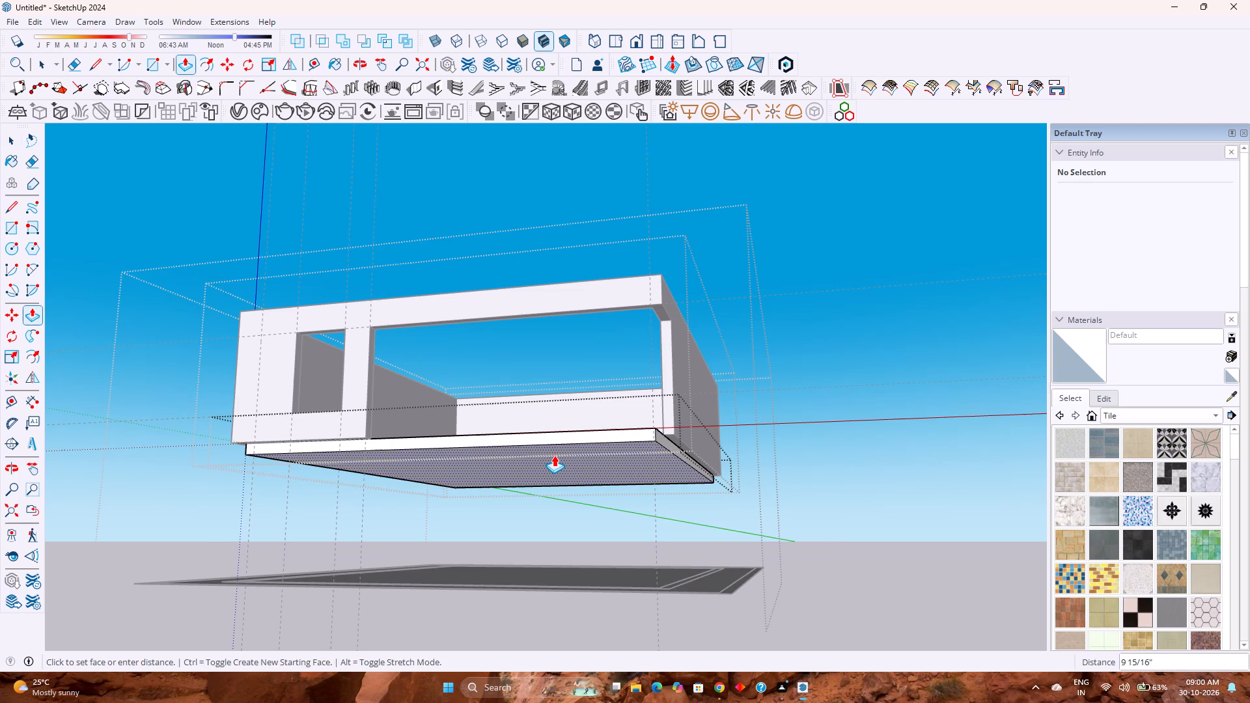
key("6")
key("Return")
Pull all four side faces of the floor slab outward 9" to line up with the outer wall faces.
scroll(717, 466, "up", 4)
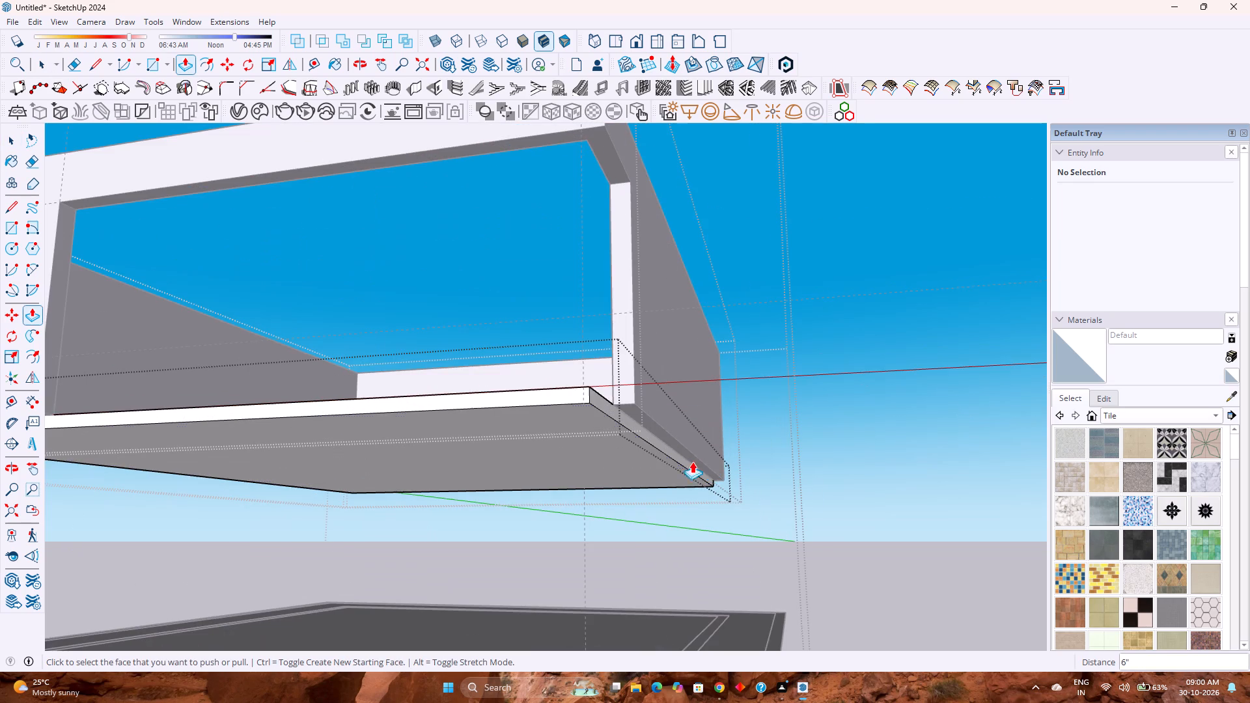
left_click(644, 438)
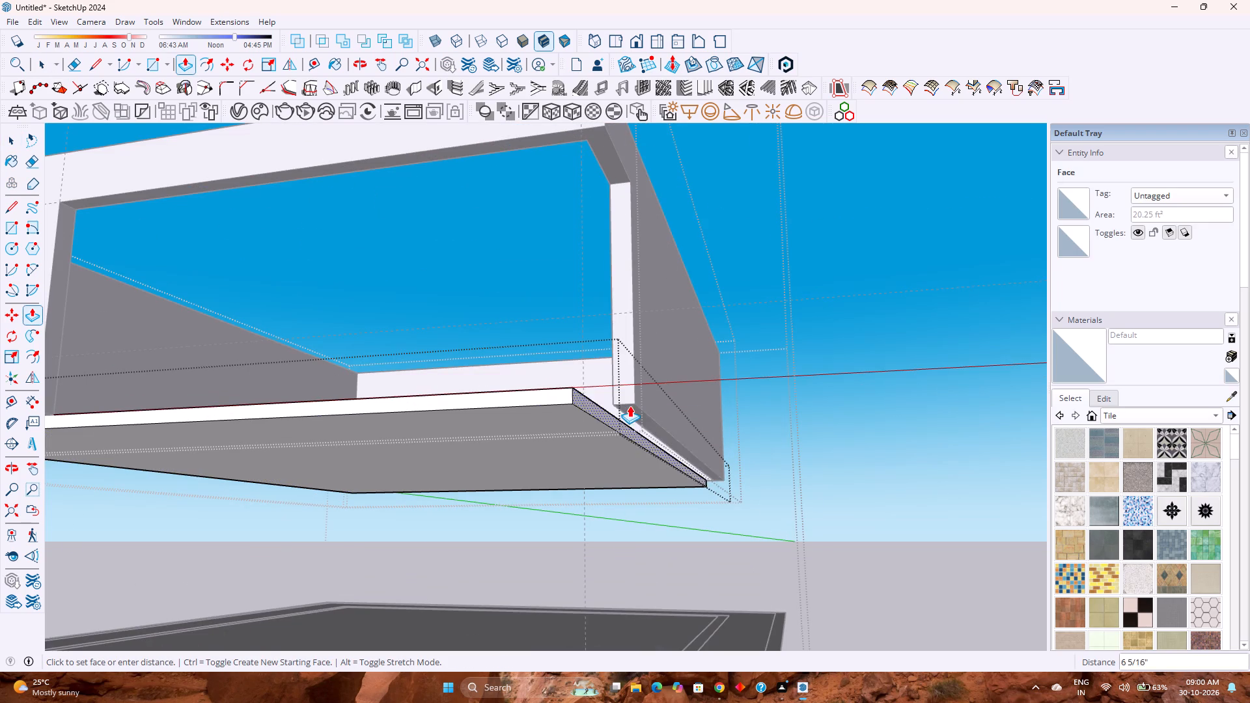
left_click(640, 398)
scroll(621, 407, "down", 5)
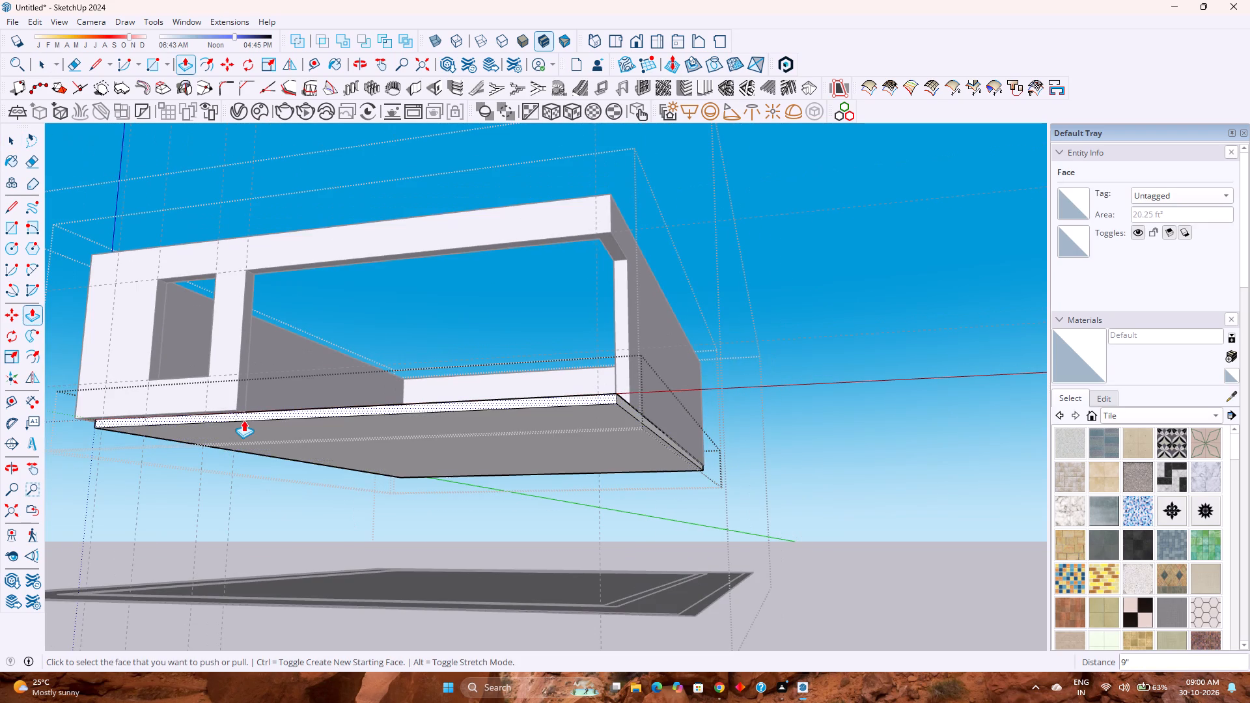
left_click(244, 420)
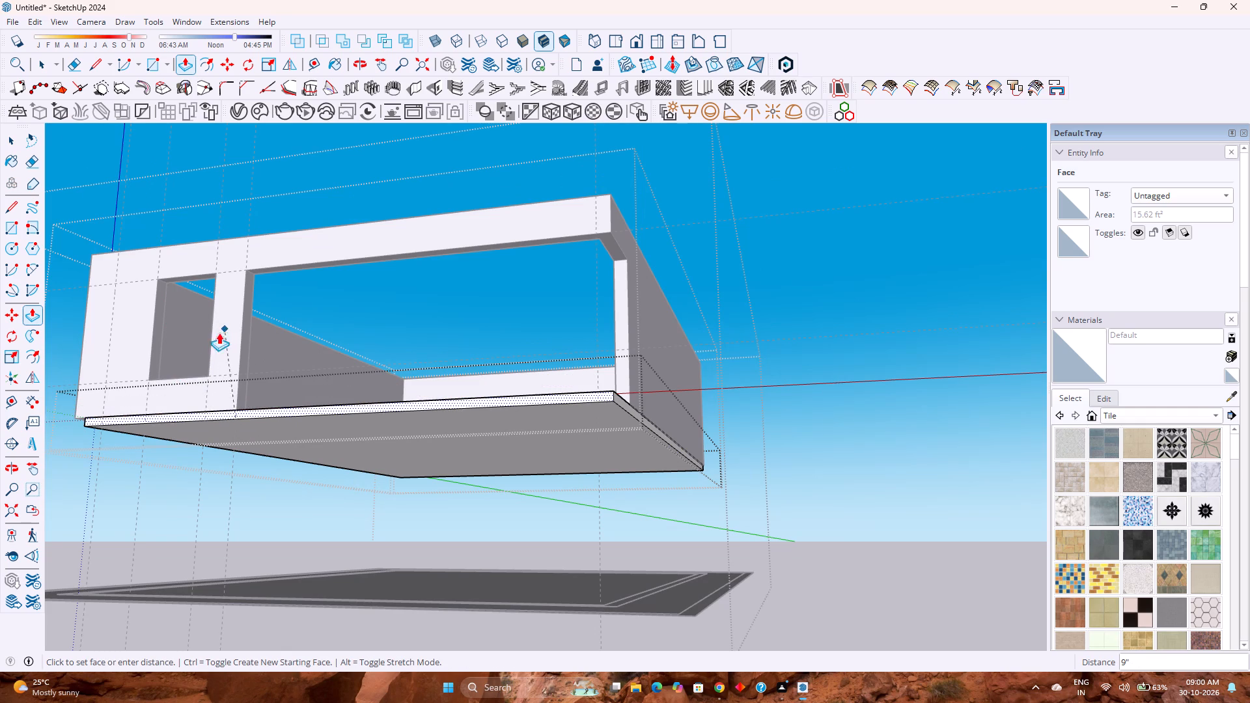
left_click(95, 370)
middle_click_drag(95, 370, 329, 383)
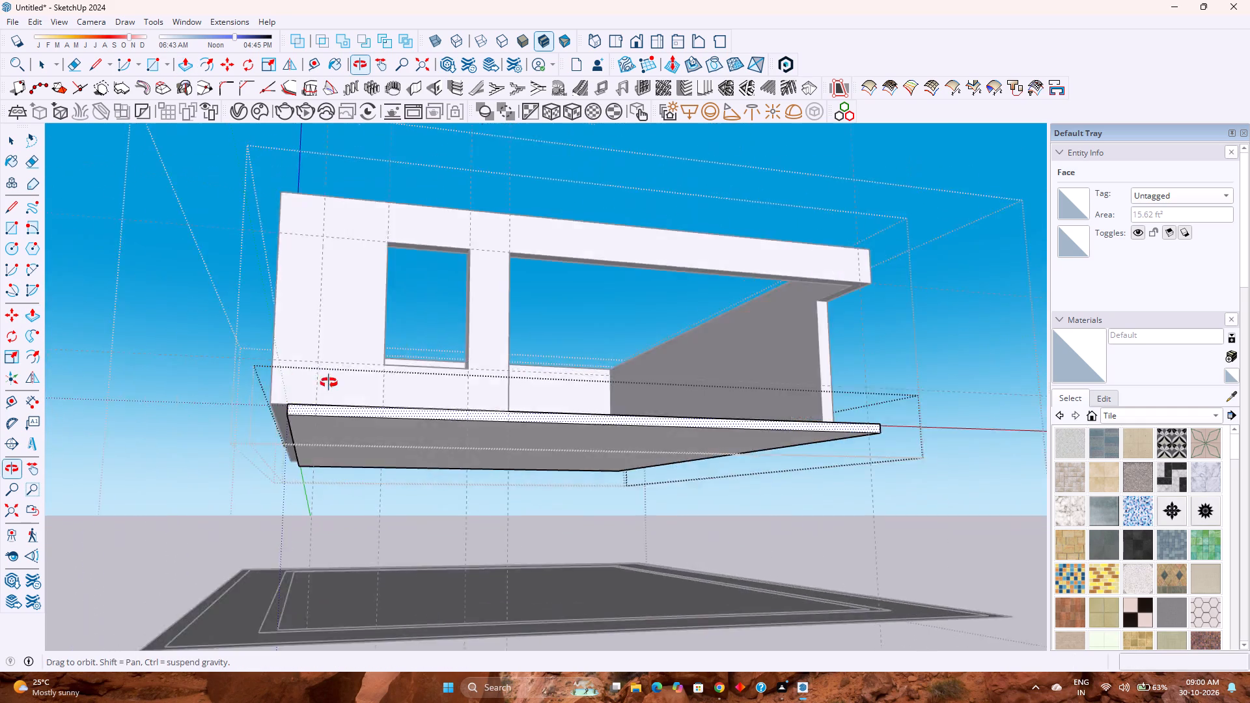
middle_click_drag(329, 383, 447, 393)
left_click(576, 443)
left_click(620, 363)
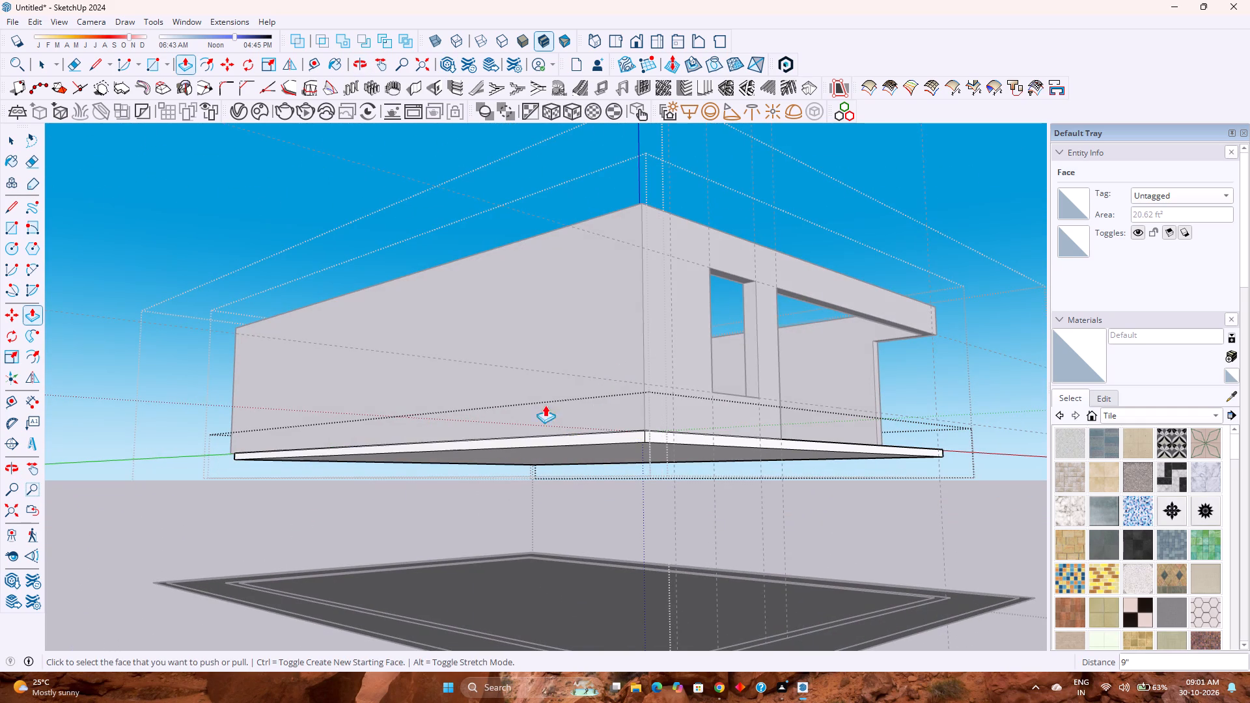
middle_click_drag(354, 434, 906, 430)
left_click(538, 441)
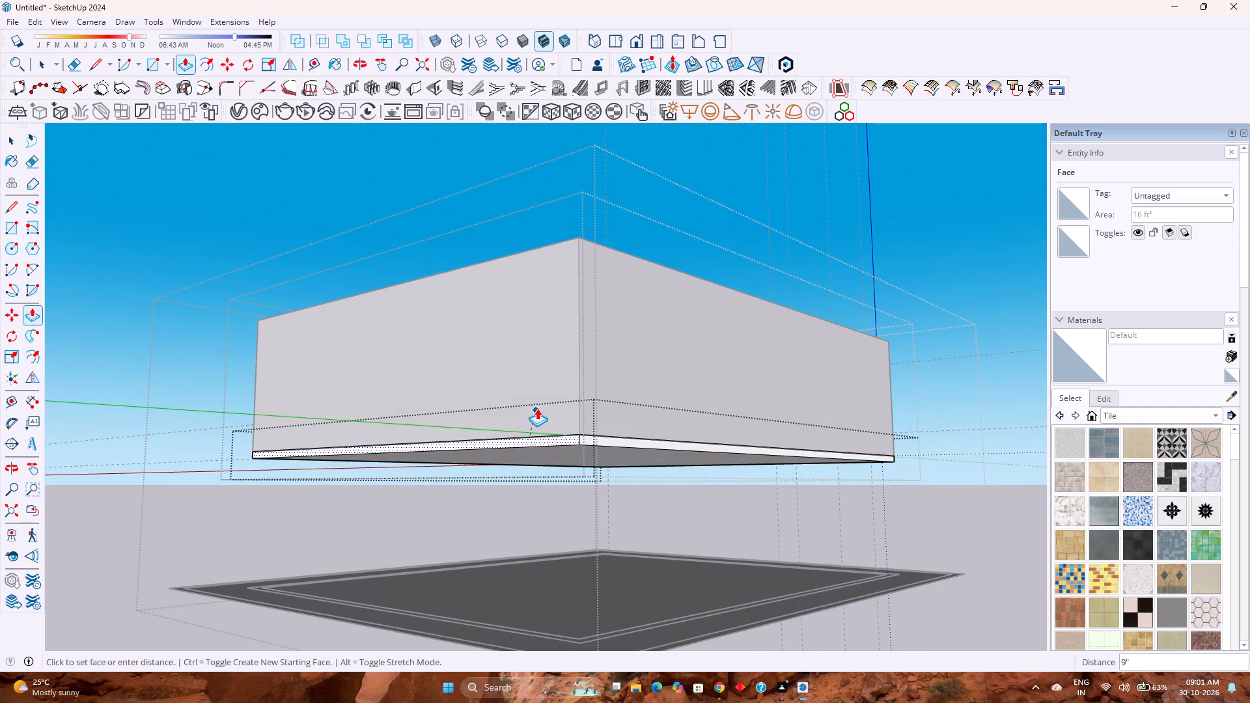
left_click(542, 396)
Extend the slab's front face outward another 1' beyond the front wall and exit the floor group.
scroll(620, 462, "down", 3)
middle_click_drag(621, 462, 203, 484)
middle_click_drag(449, 482, 146, 471)
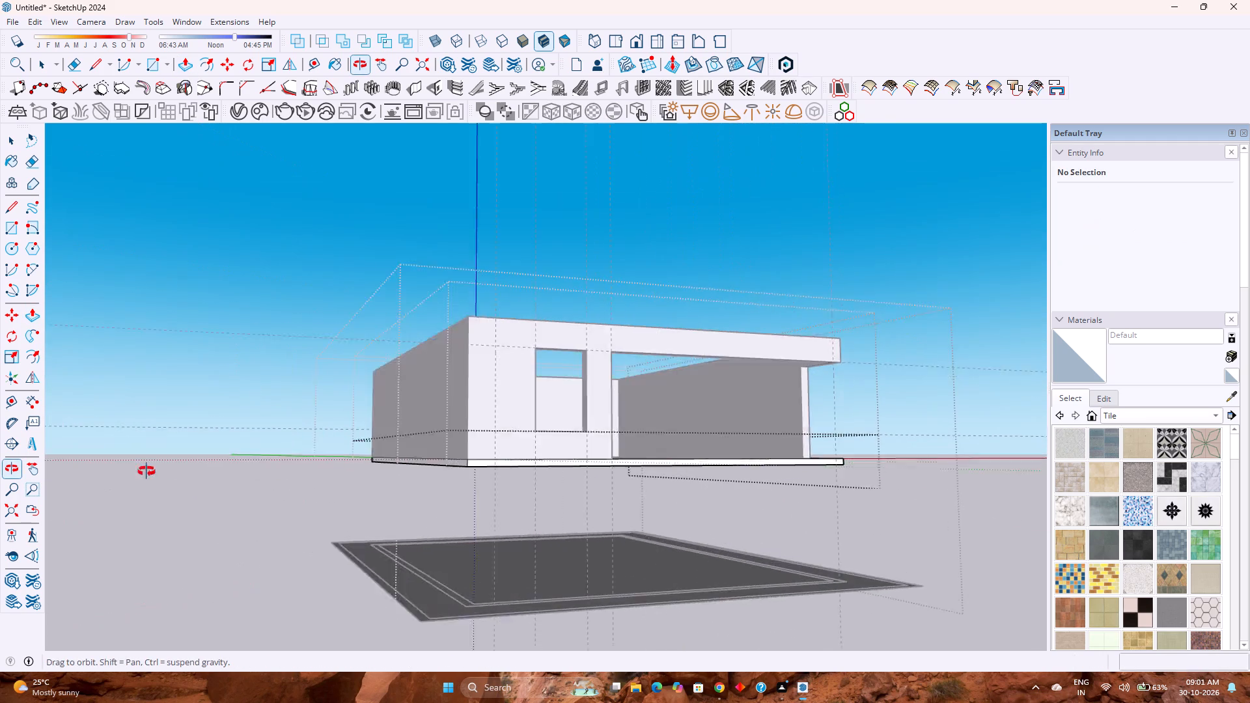
middle_click_drag(146, 471, 137, 471)
middle_click_drag(732, 512, 466, 519)
middle_click(466, 519)
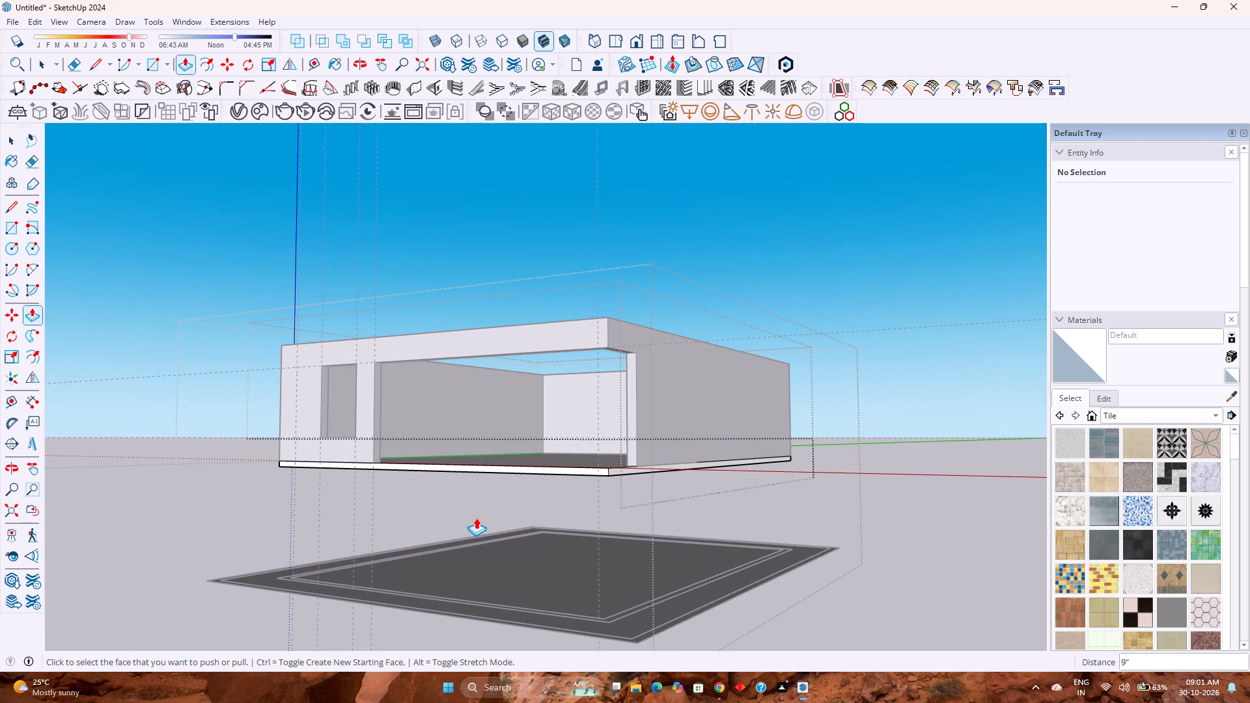
scroll(605, 490, "up", 2)
middle_click_drag(605, 490, 568, 596)
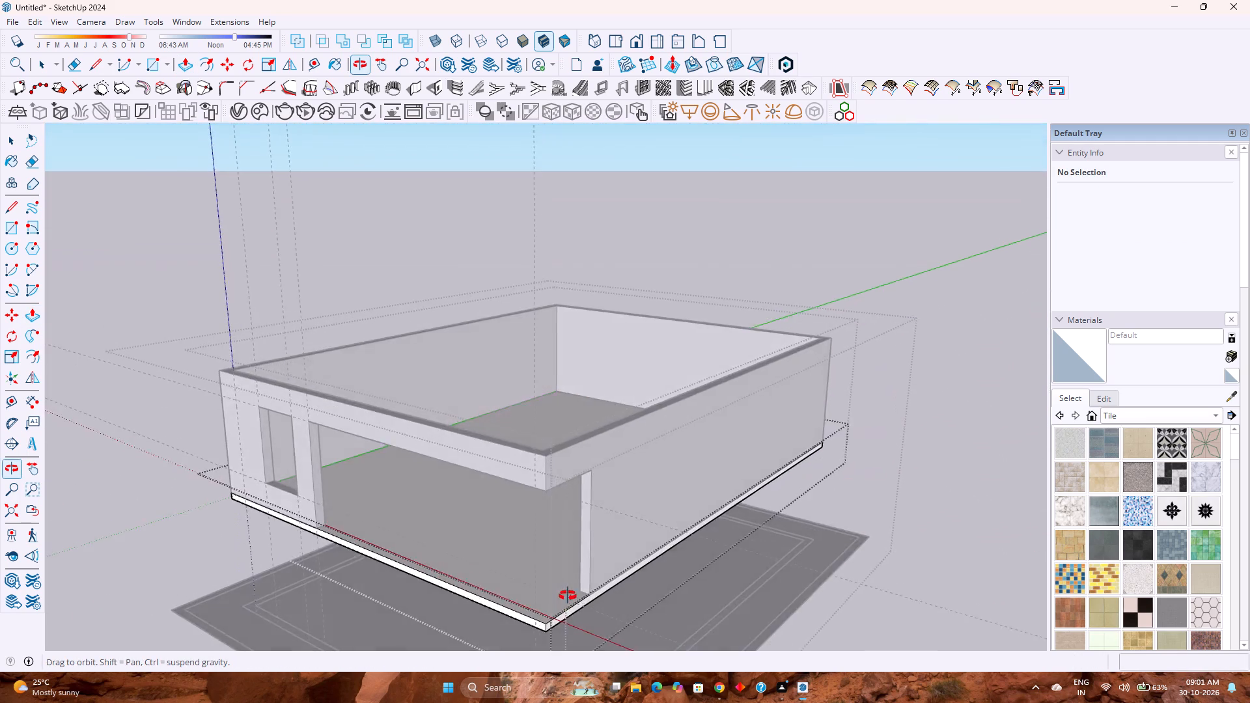
middle_click_drag(568, 596, 598, 521)
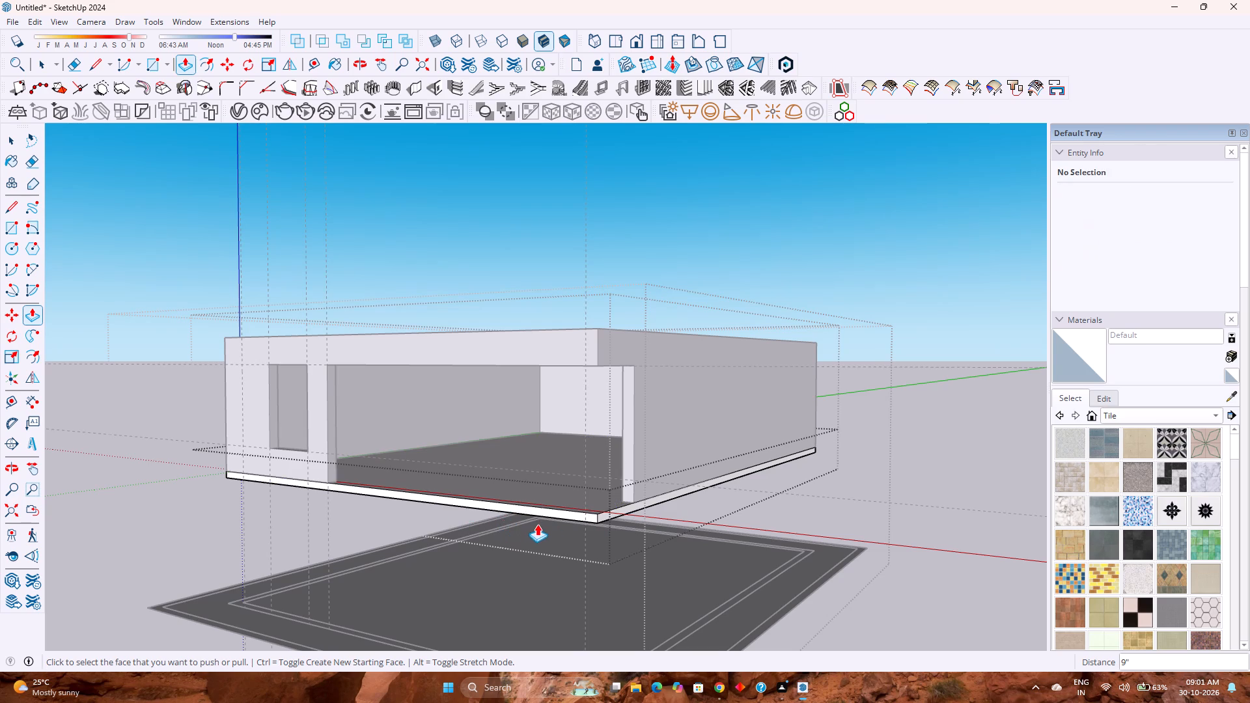
left_click(583, 514)
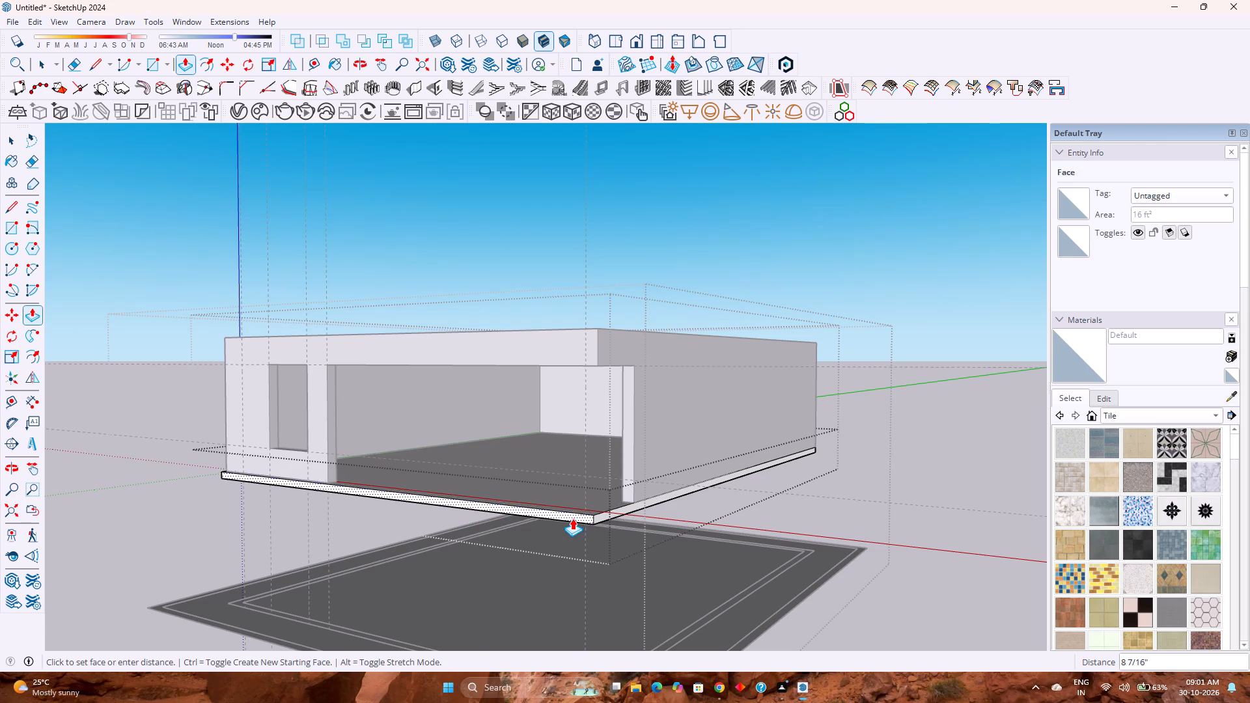
type("1'")
key("Return")
key("space")
key("Escape")
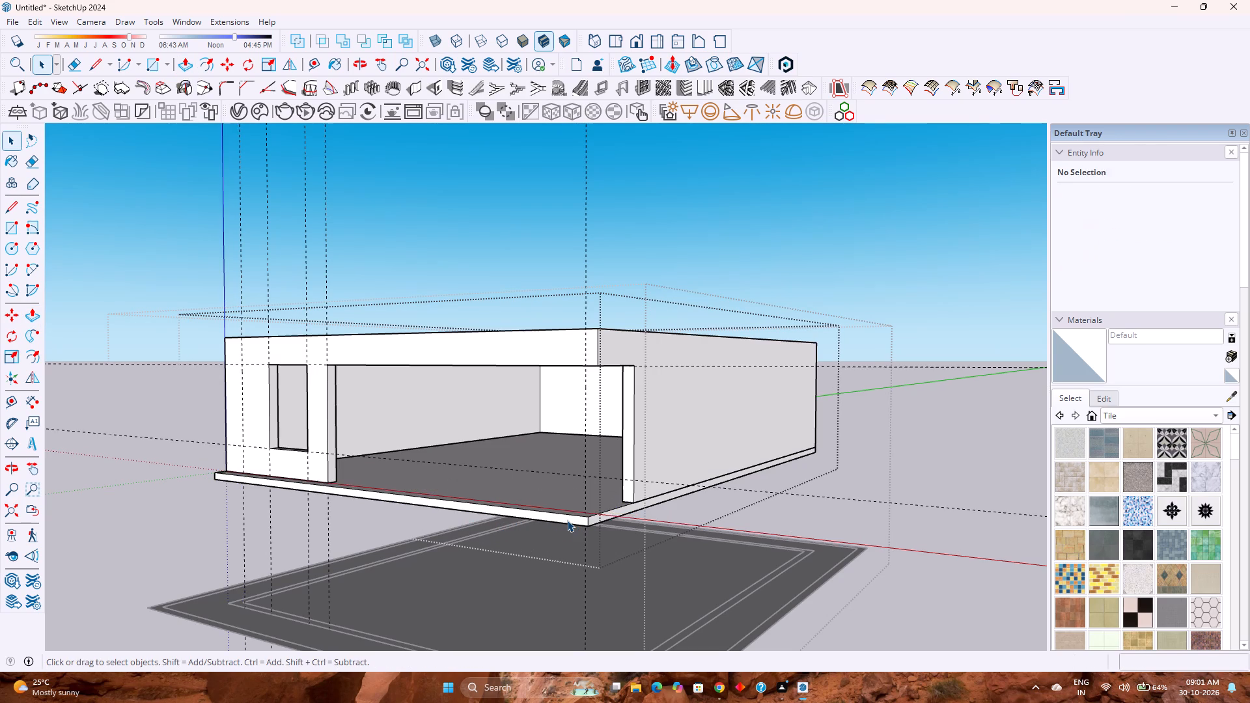
Copy the front wall face with its window opening 20' straight out in front of the building along the green axis.
middle_click_drag(514, 503, 518, 552, "shift")
middle_click_drag(489, 542, 514, 525)
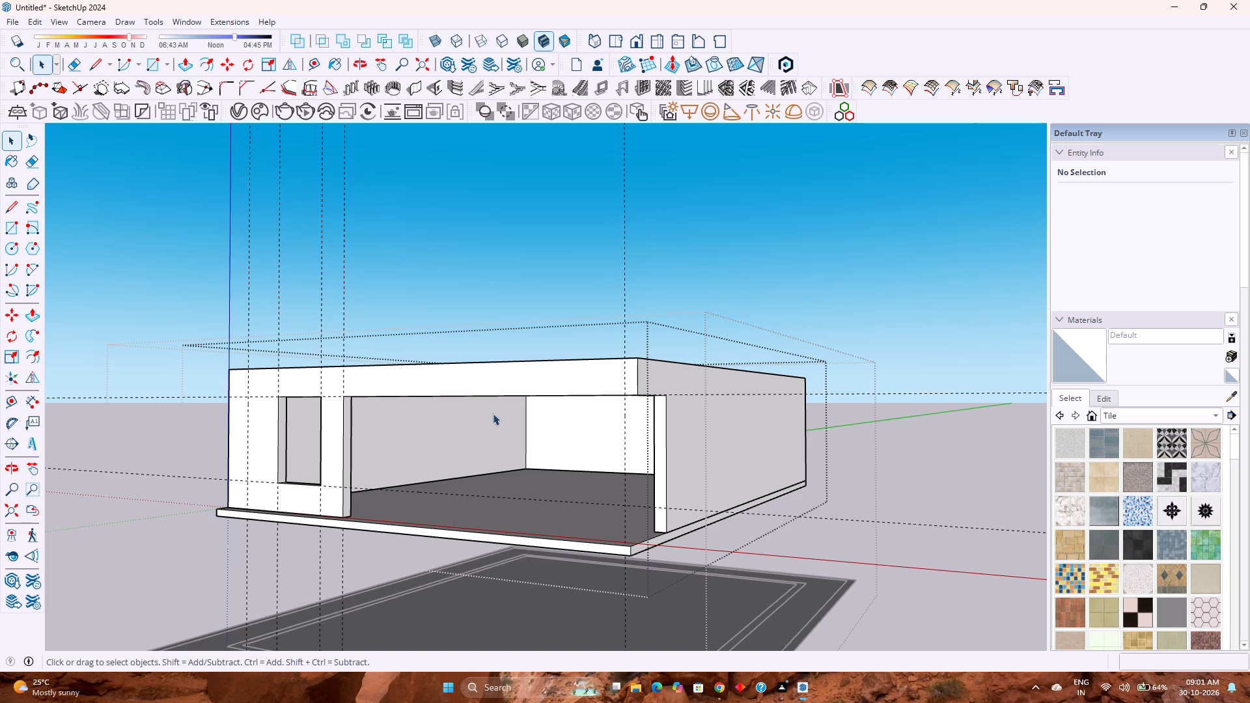
left_click(518, 383)
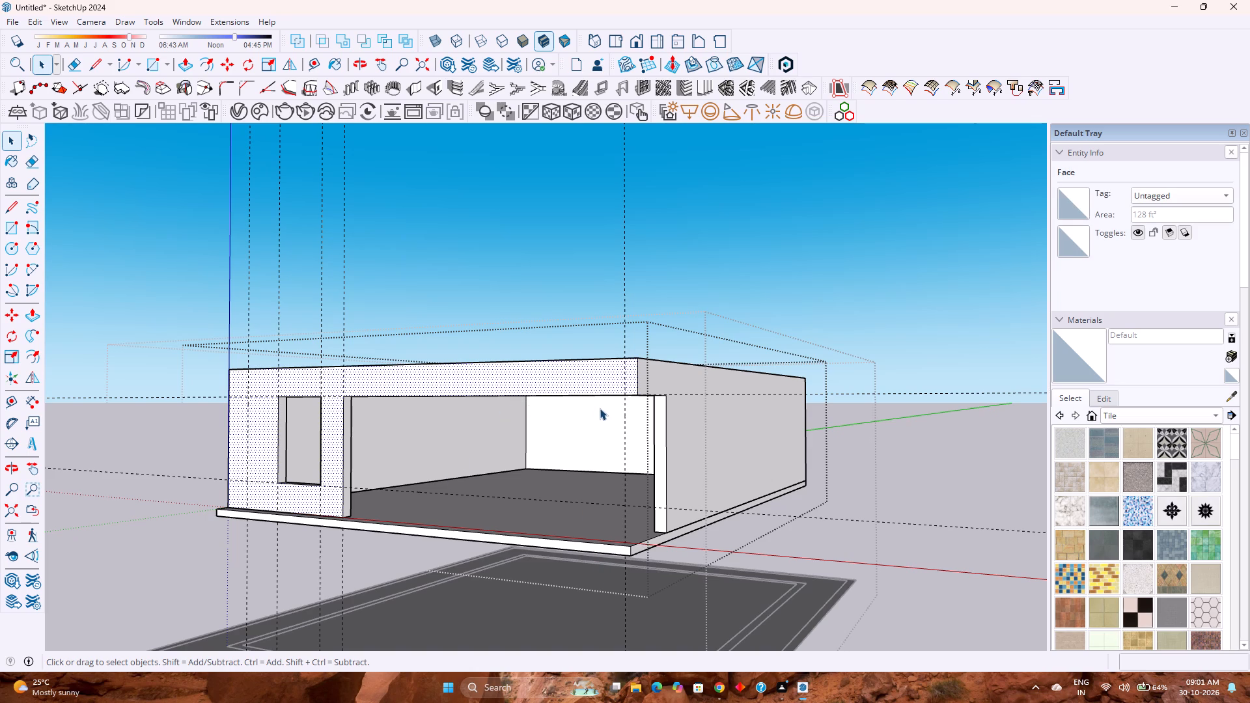
key("m")
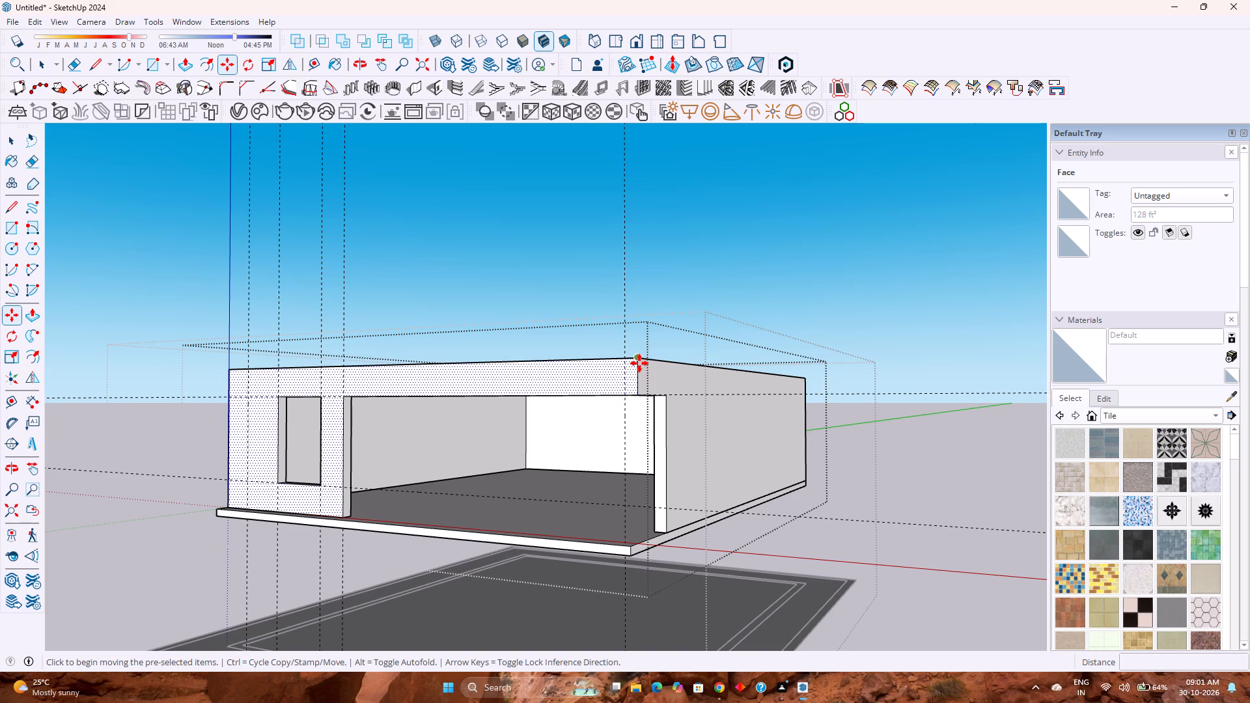
left_click(639, 363, "ctrl")
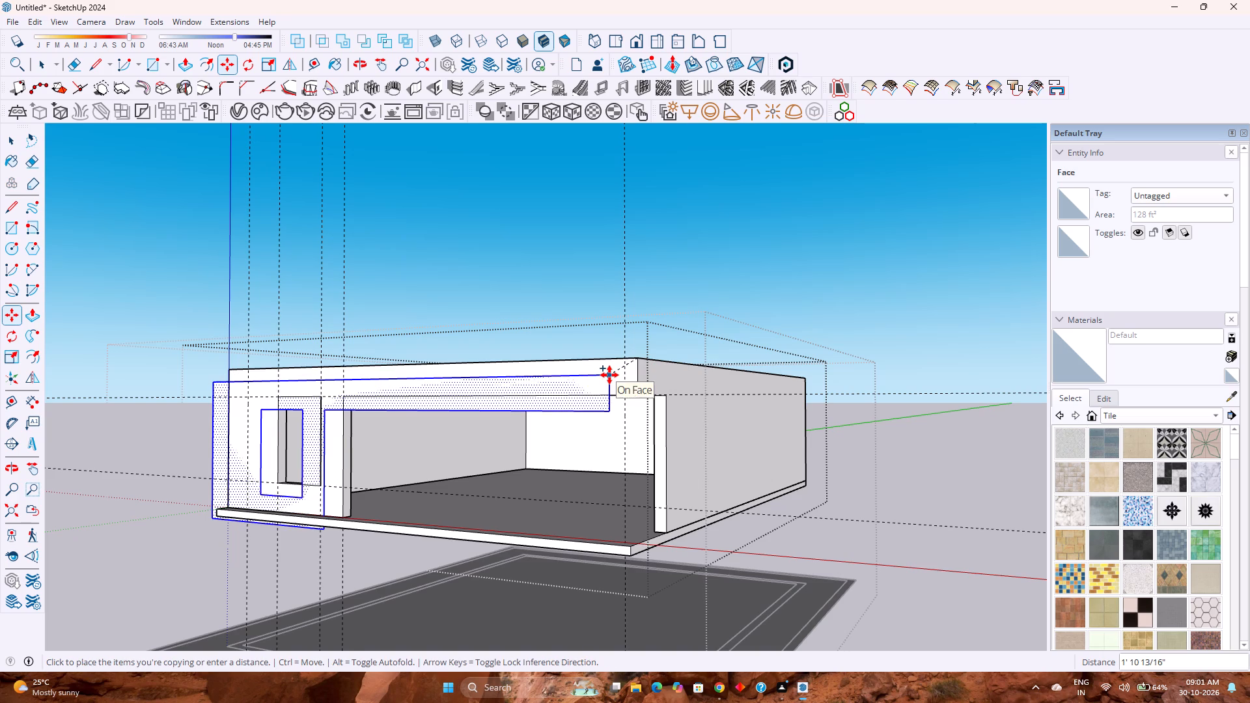
middle_click_drag(609, 376, 550, 412)
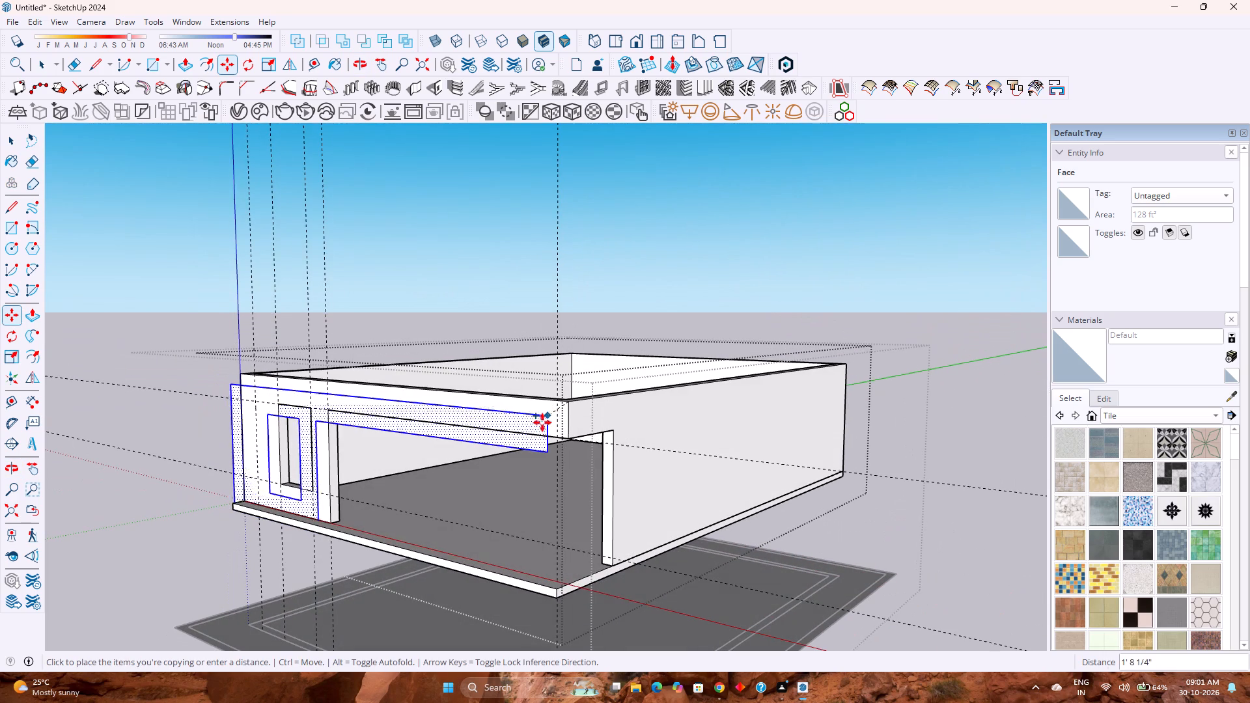
key("Left")
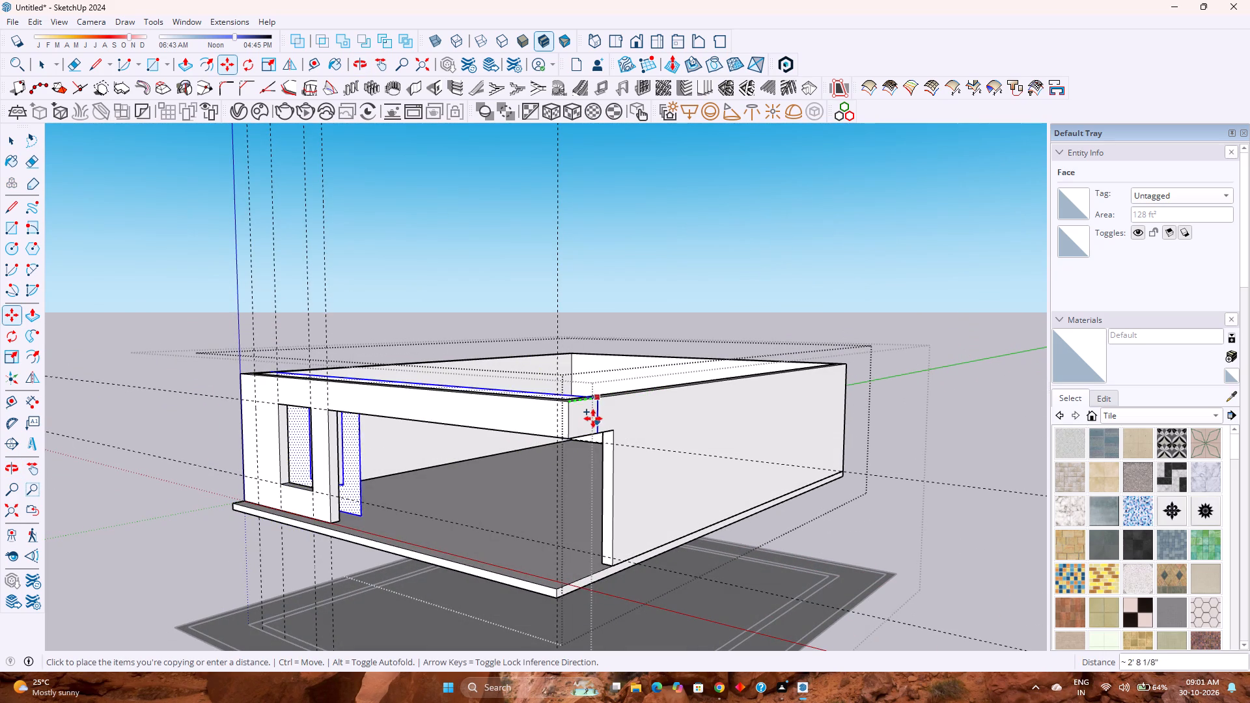
scroll(444, 472, "down", 7)
middle_click_drag(445, 472, 422, 544)
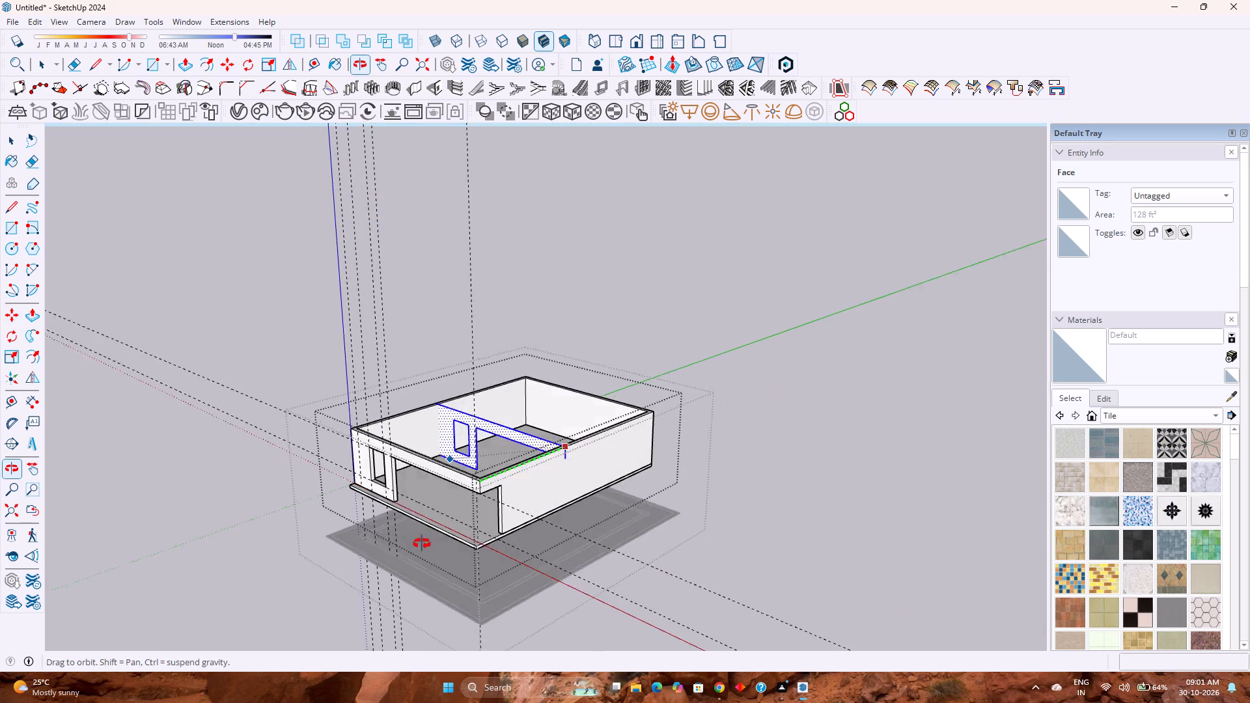
middle_click_drag(422, 544, 422, 544)
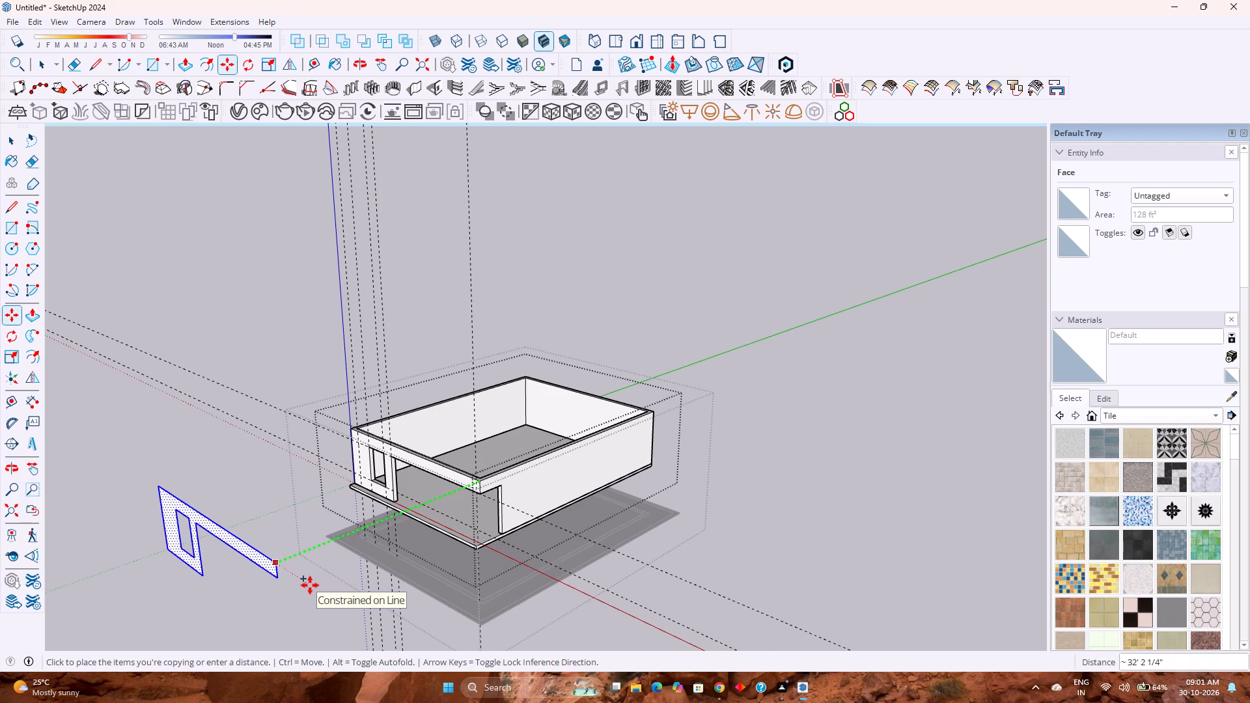
type("20'")
key("Return")
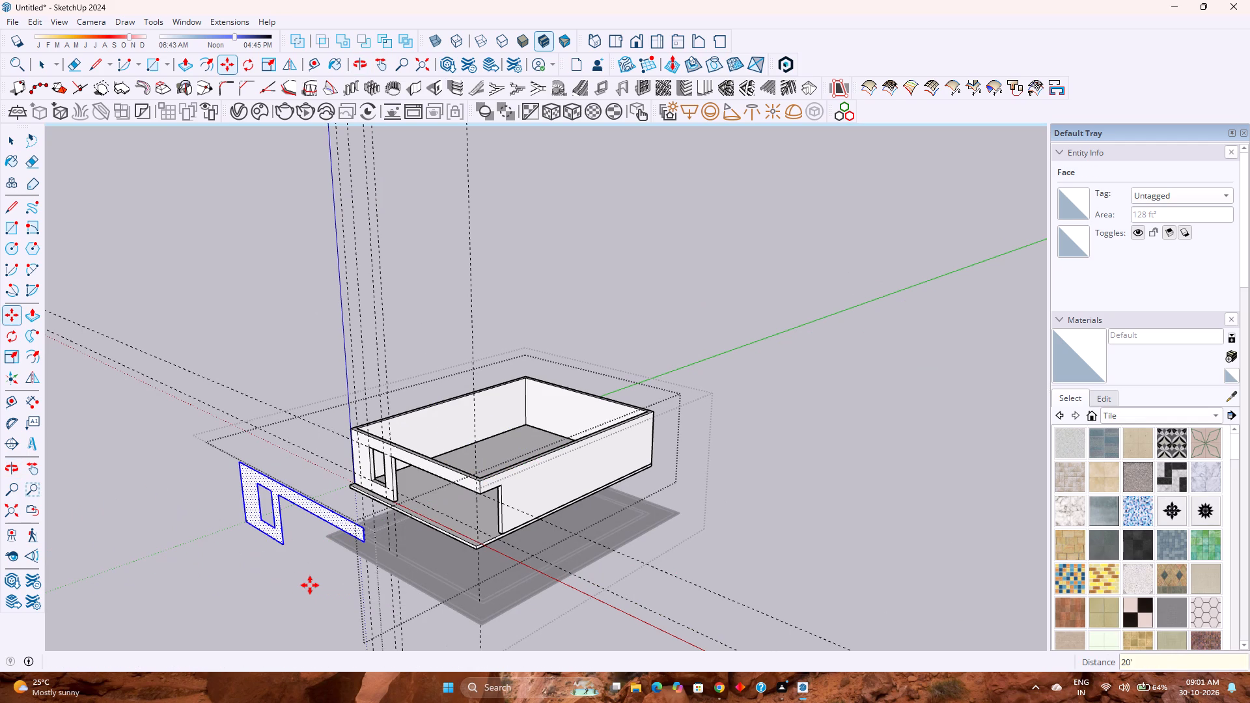
Group the copied front wall face and open the new group for editing.
key("space")
scroll(298, 554, "up", 3)
middle_click_drag(298, 554, 396, 532)
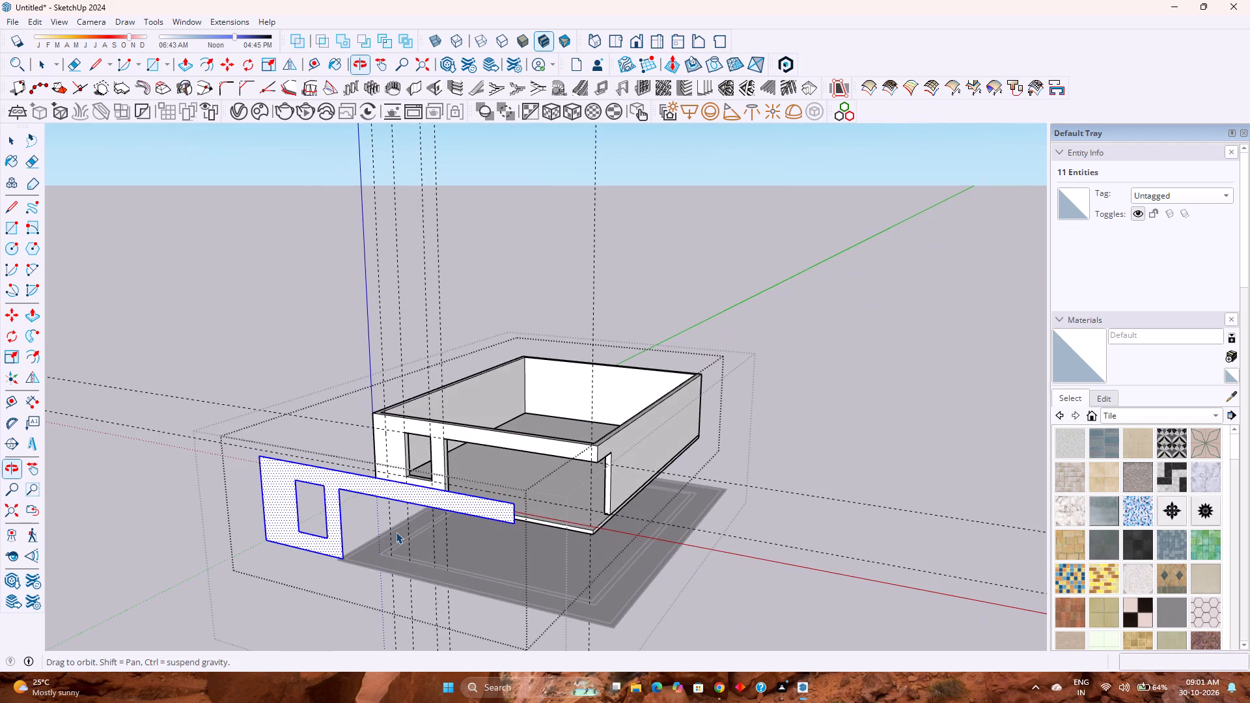
right_click(376, 484)
left_click(427, 244)
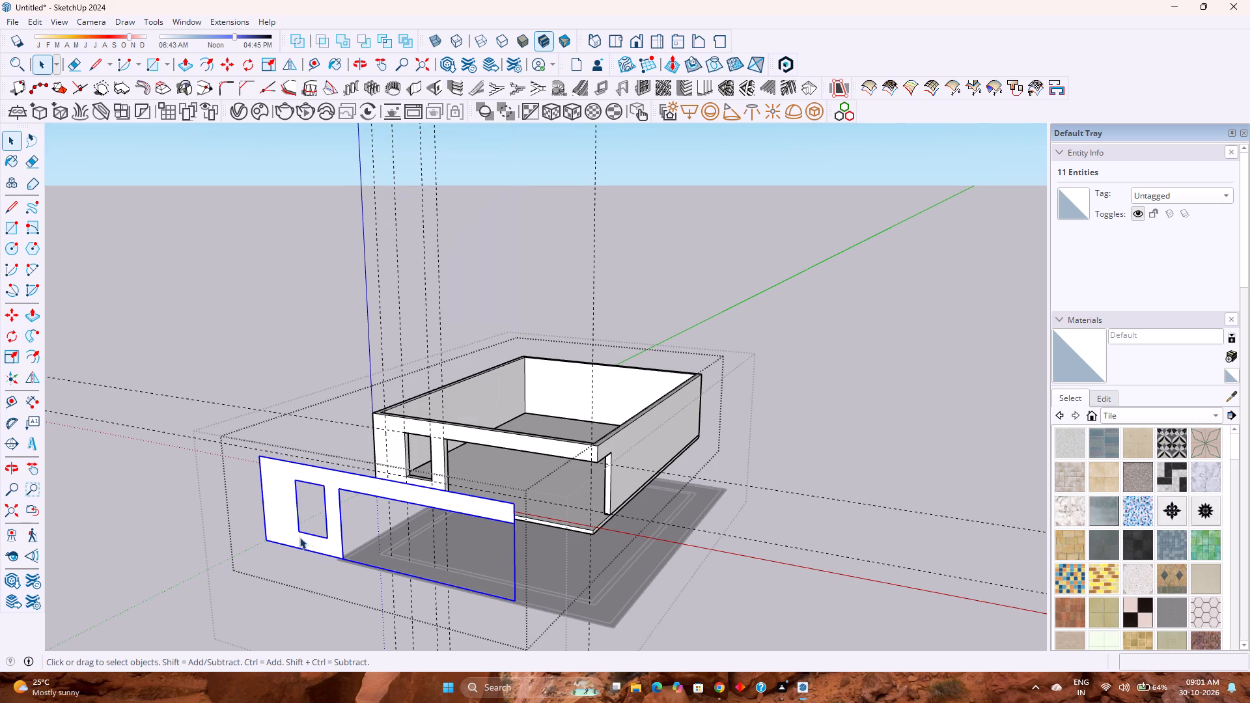
double_click(408, 493)
Place a vertical guide 2' in from the left edge of the copied wall face.
scroll(404, 494, "up", 4)
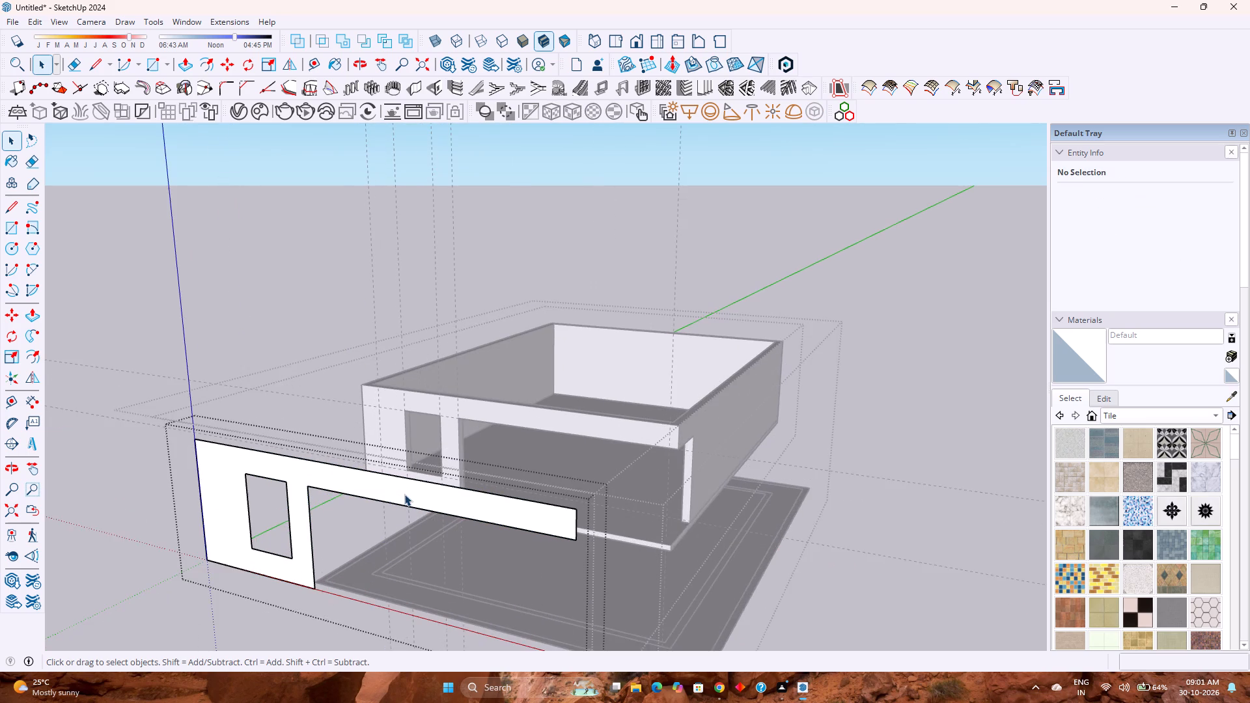
scroll(393, 506, "up", 3)
scroll(324, 528, "up", 1)
middle_click_drag(320, 528, 355, 513)
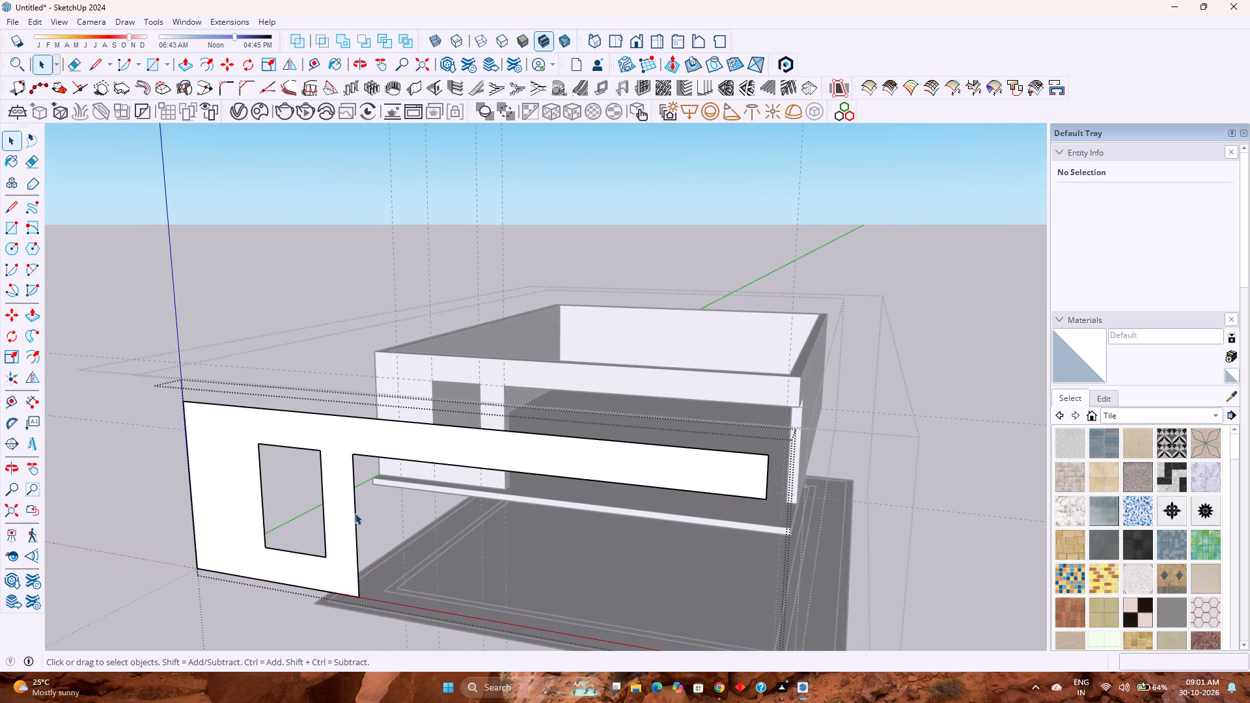
middle_click_drag(331, 525, 333, 517)
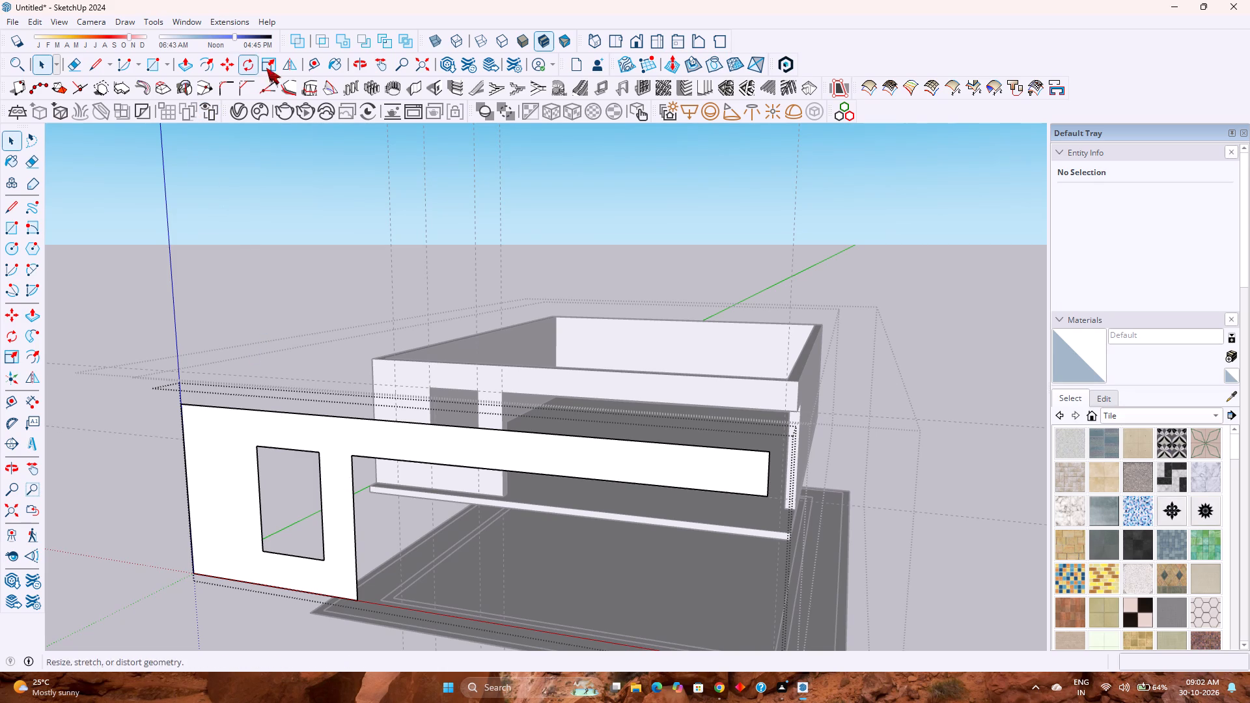
left_click(310, 66)
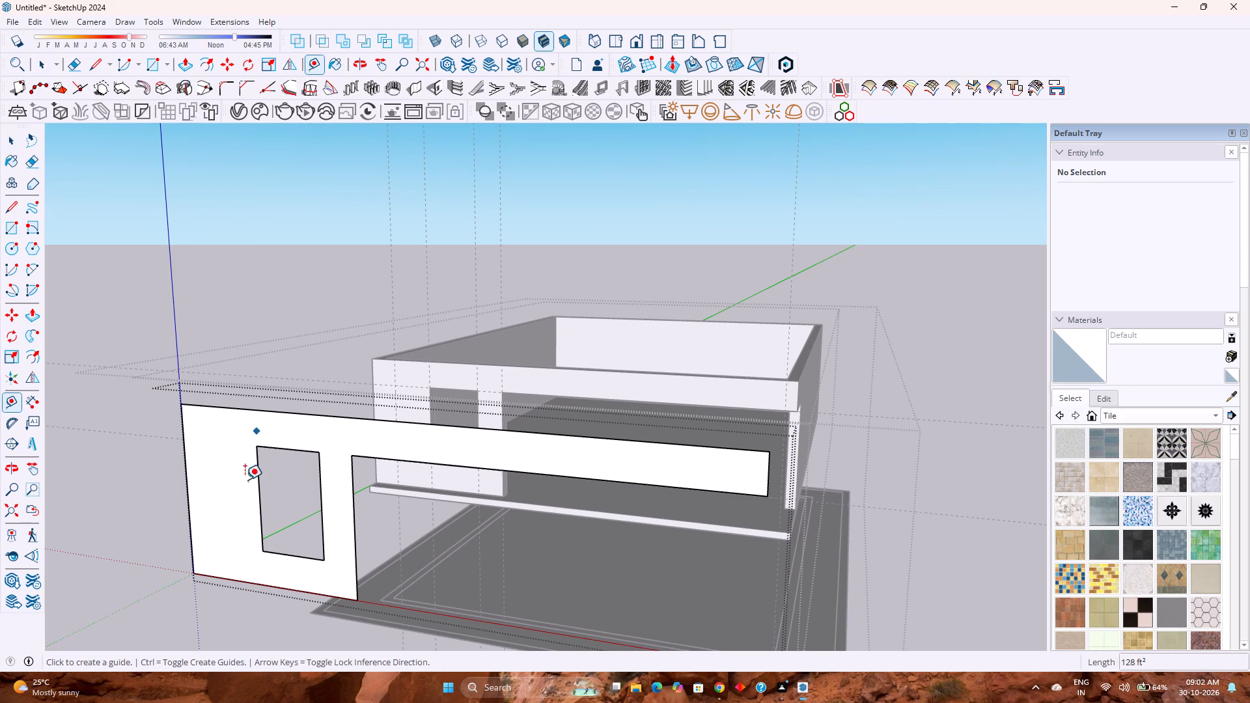
left_click(185, 488)
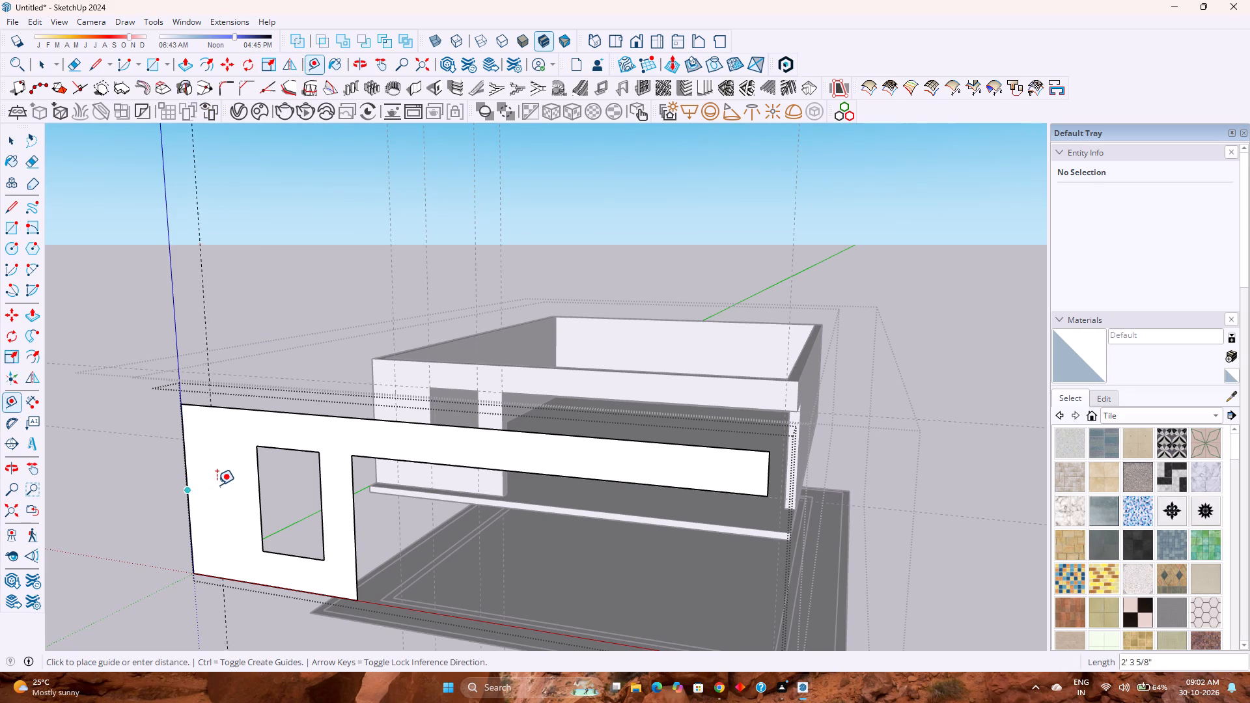
key("Right")
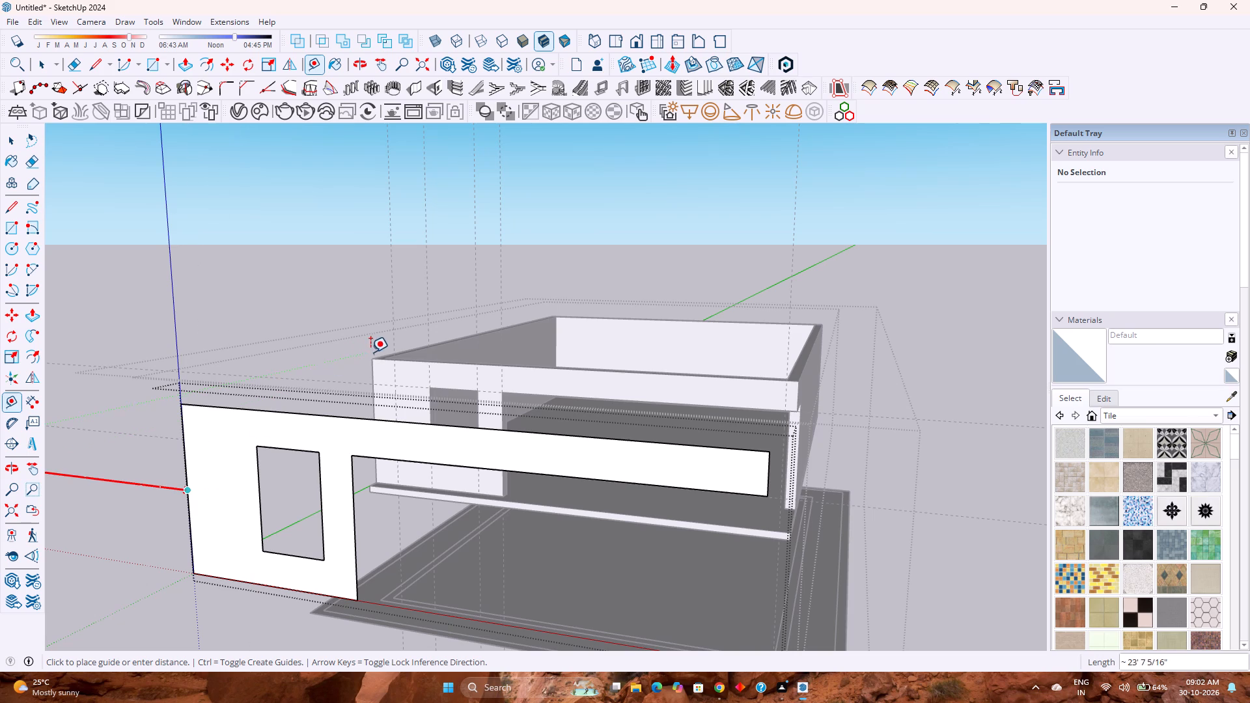
left_click(392, 361)
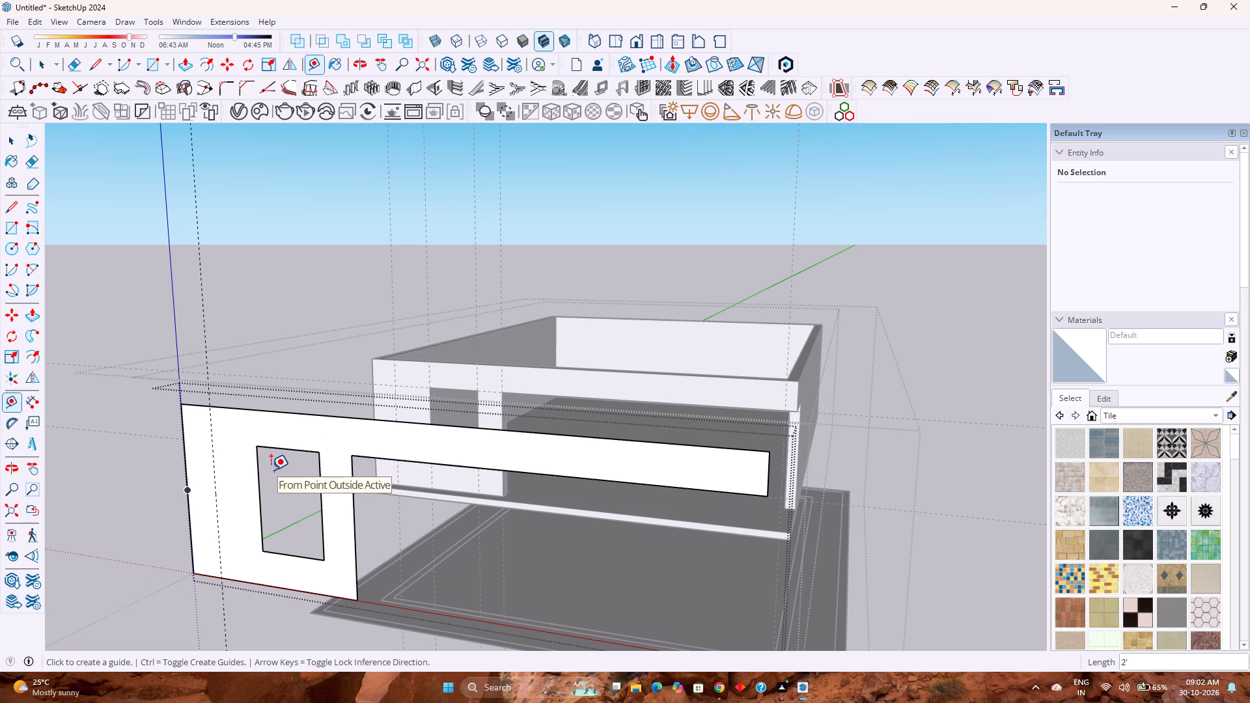
Place horizontal guides 1' below the copied face's bottom edge and 1'6" above its top edge.
left_click(275, 588)
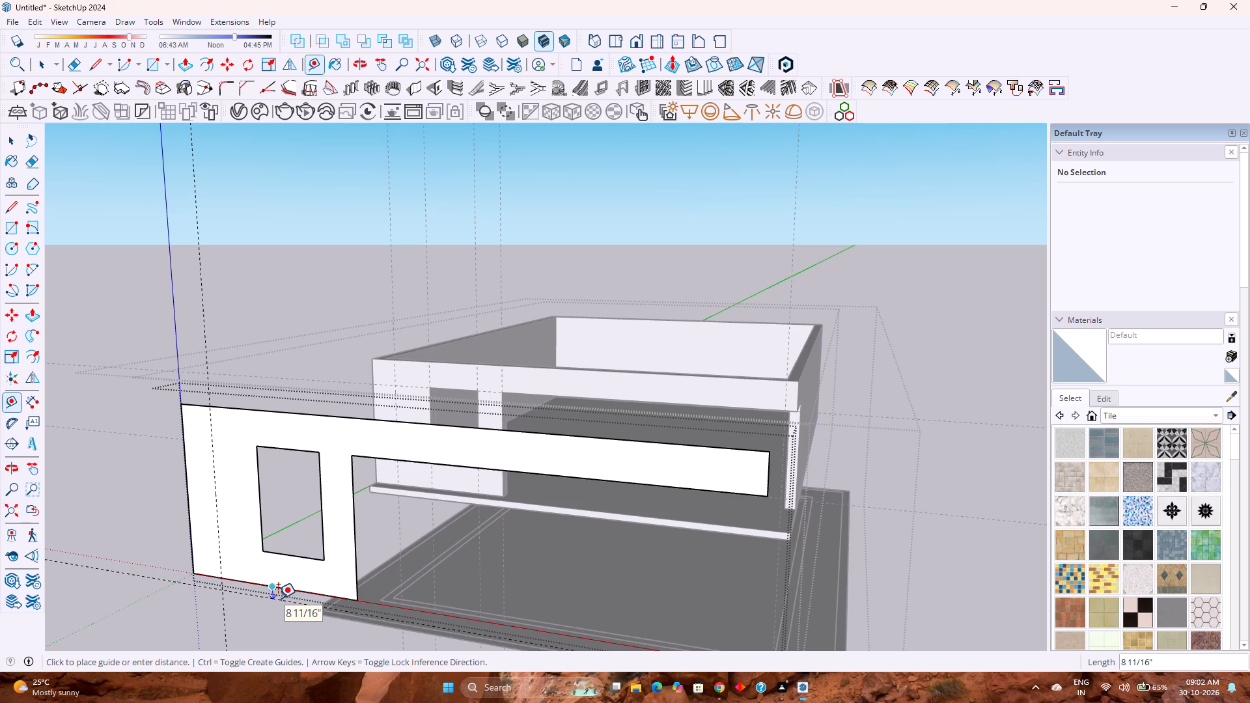
type("1'")
key("Return")
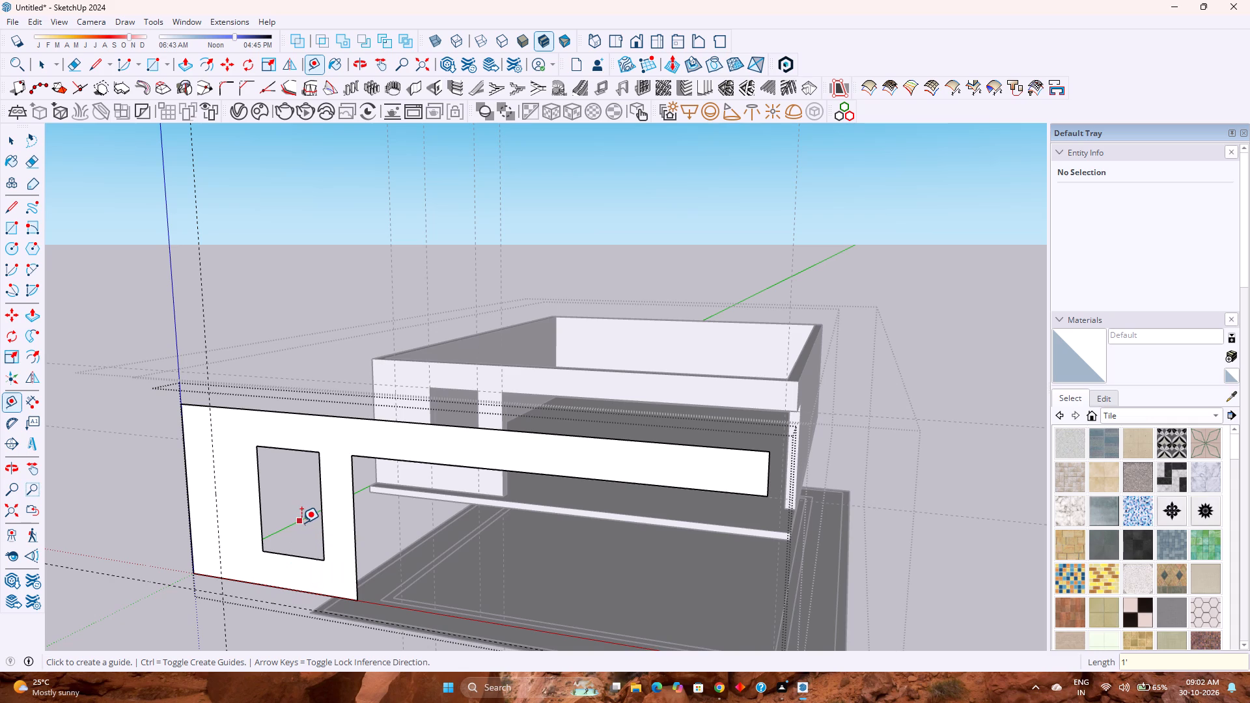
left_click(324, 419)
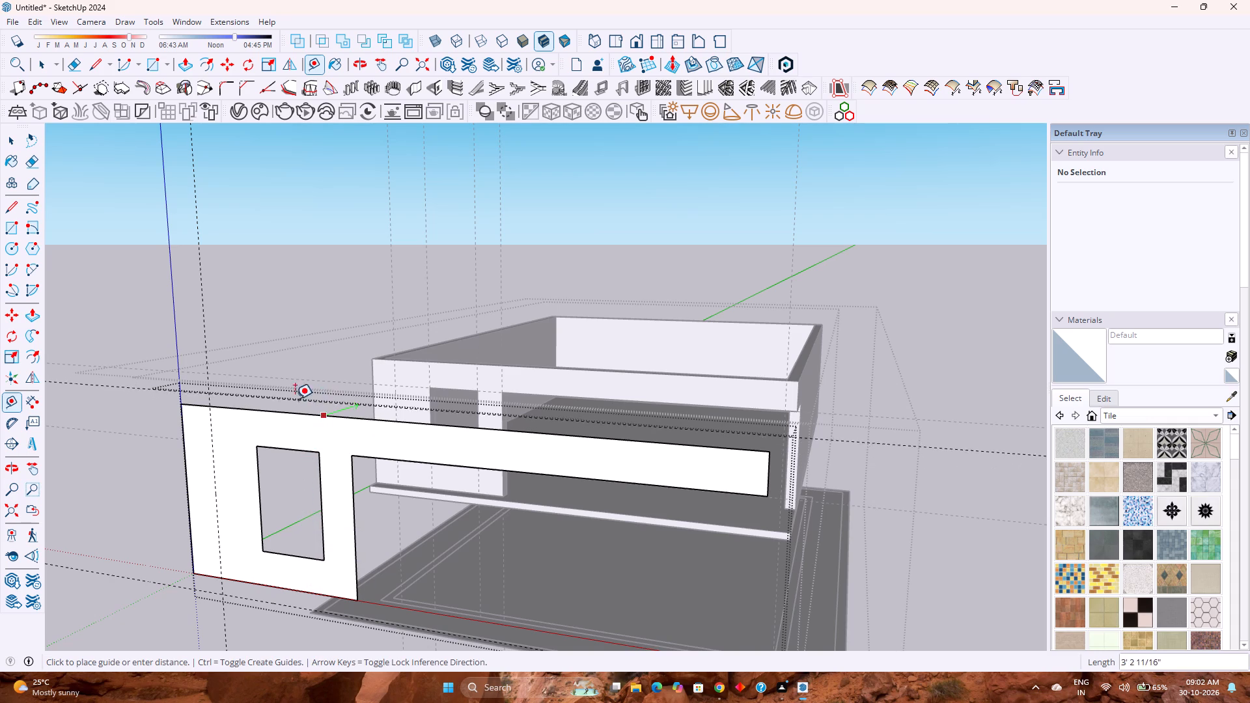
key("Up")
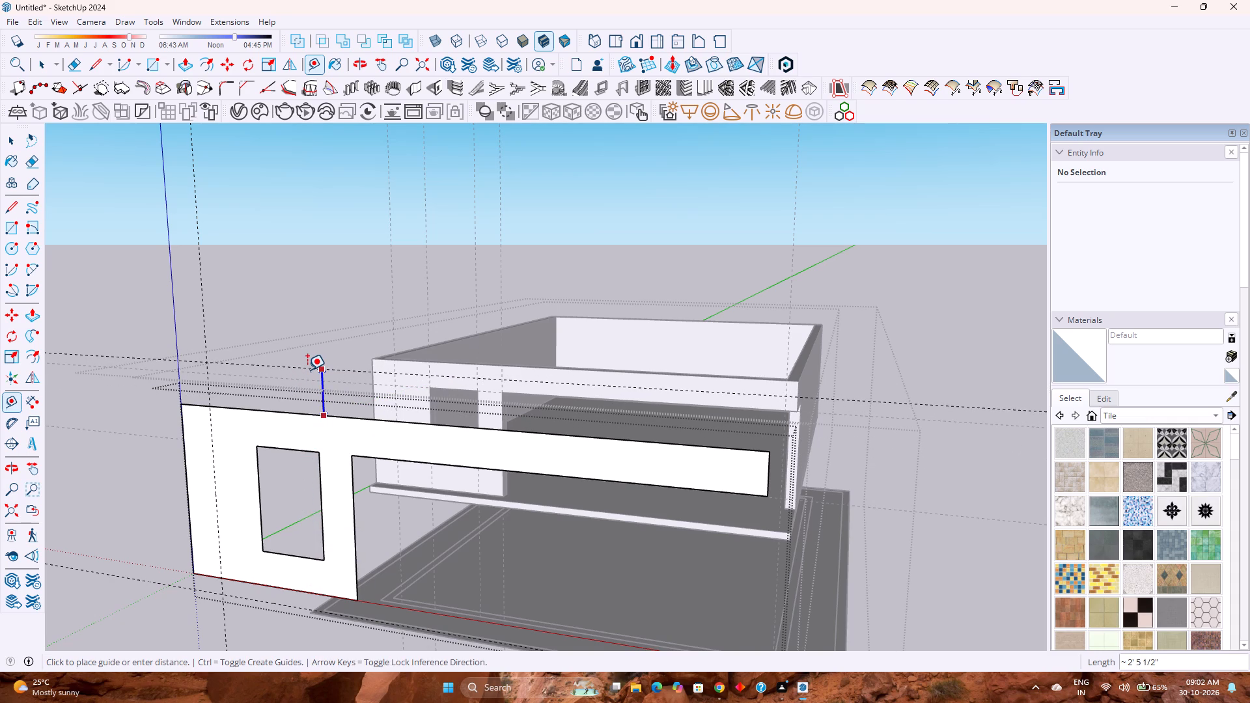
type("1'6\"")
key("Return")
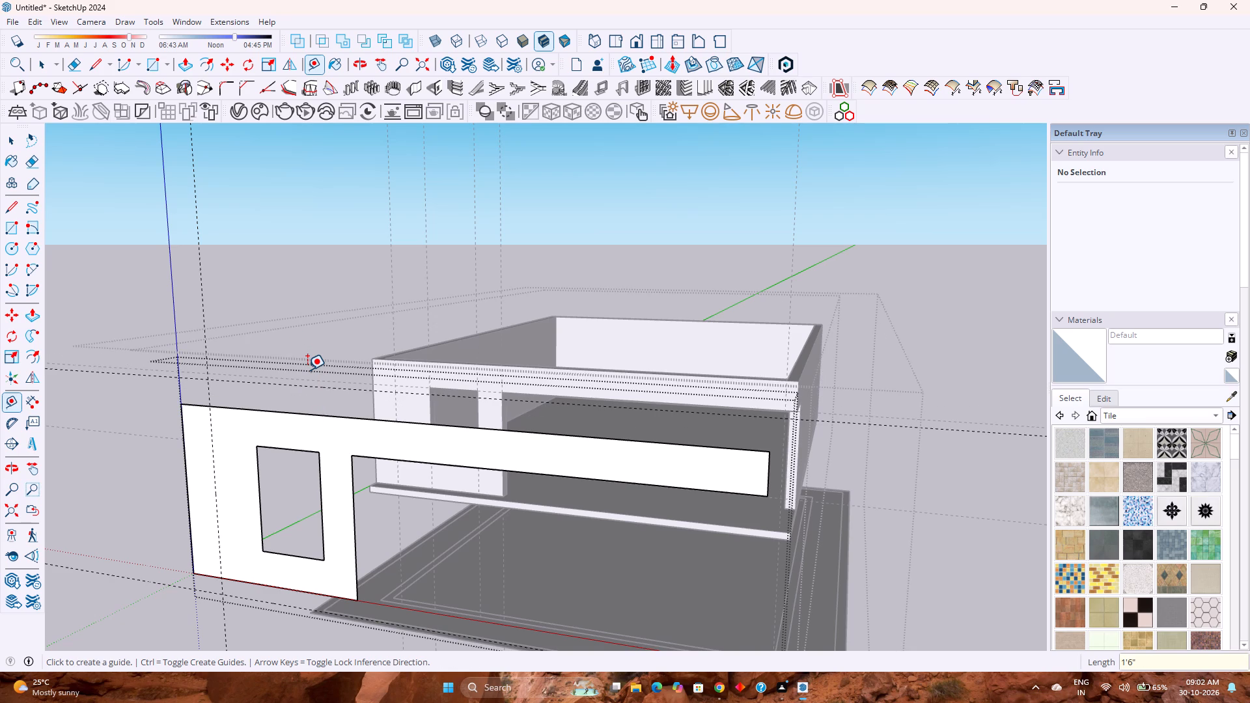
type("2'")
key("Return")
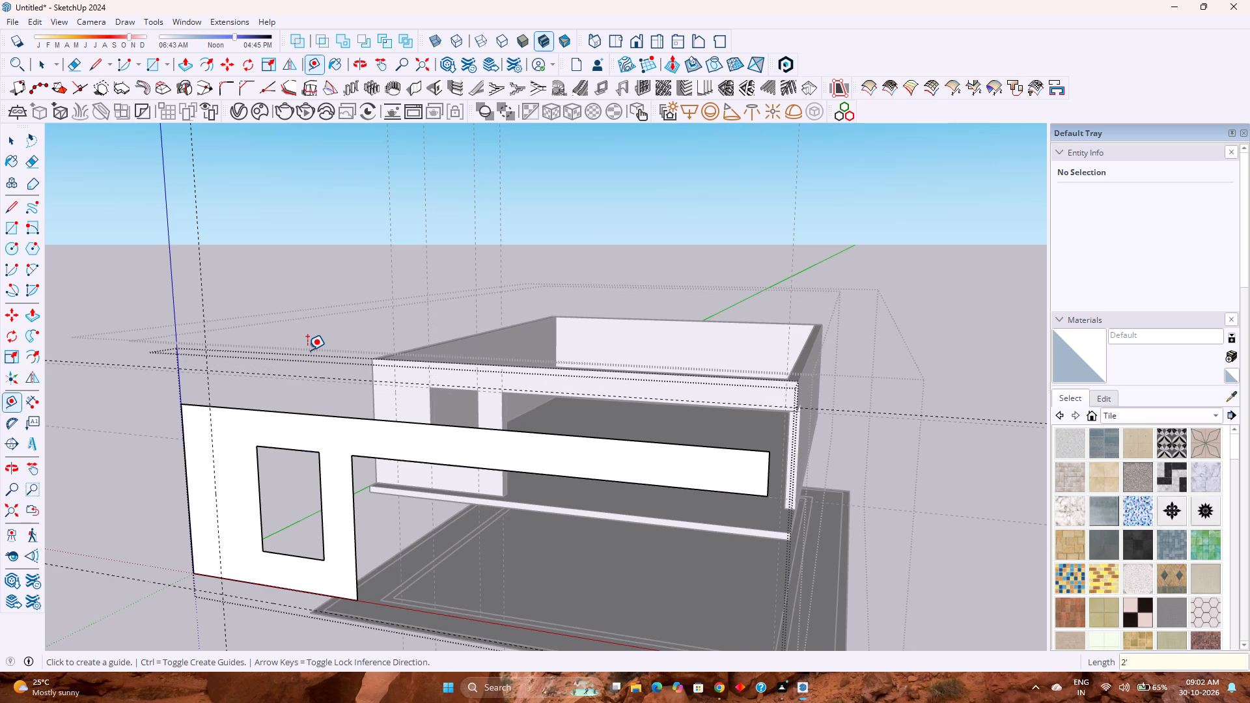
type("1'6\"")
key("Return")
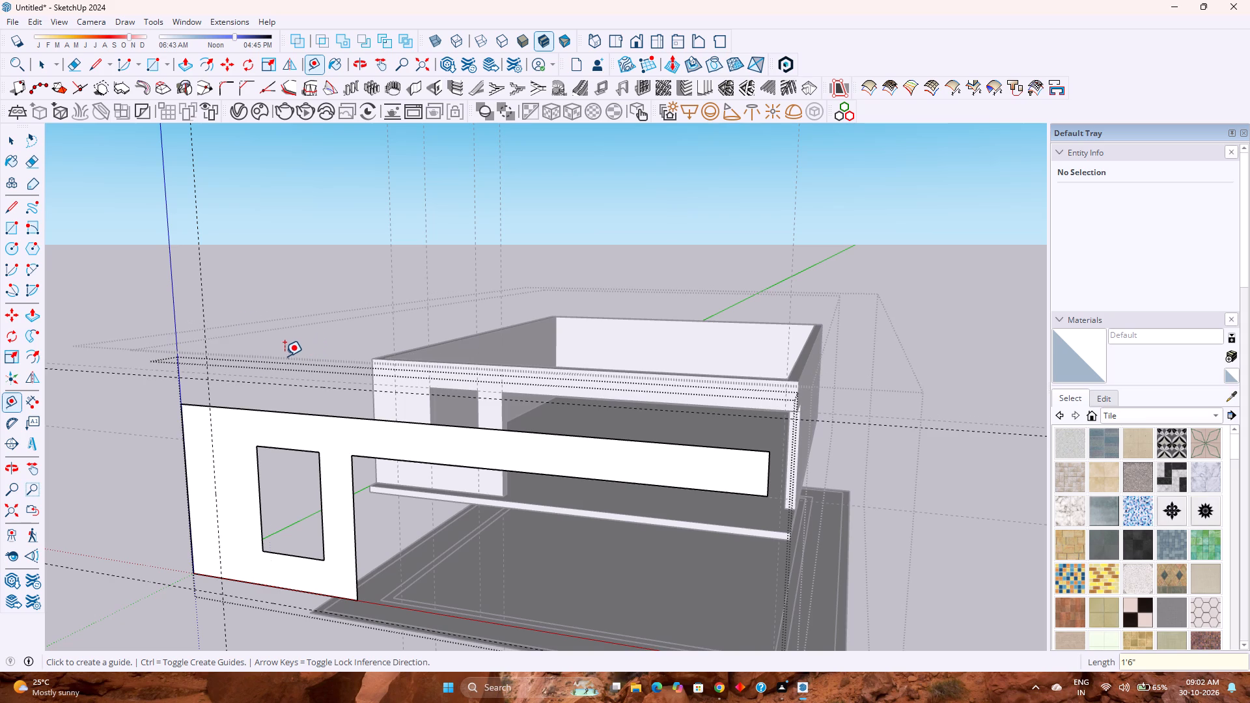
Draw connected lines down the left edge between the guides, along the bottom guide to the face's right end, and 4'6" back toward the building.
left_click(87, 61)
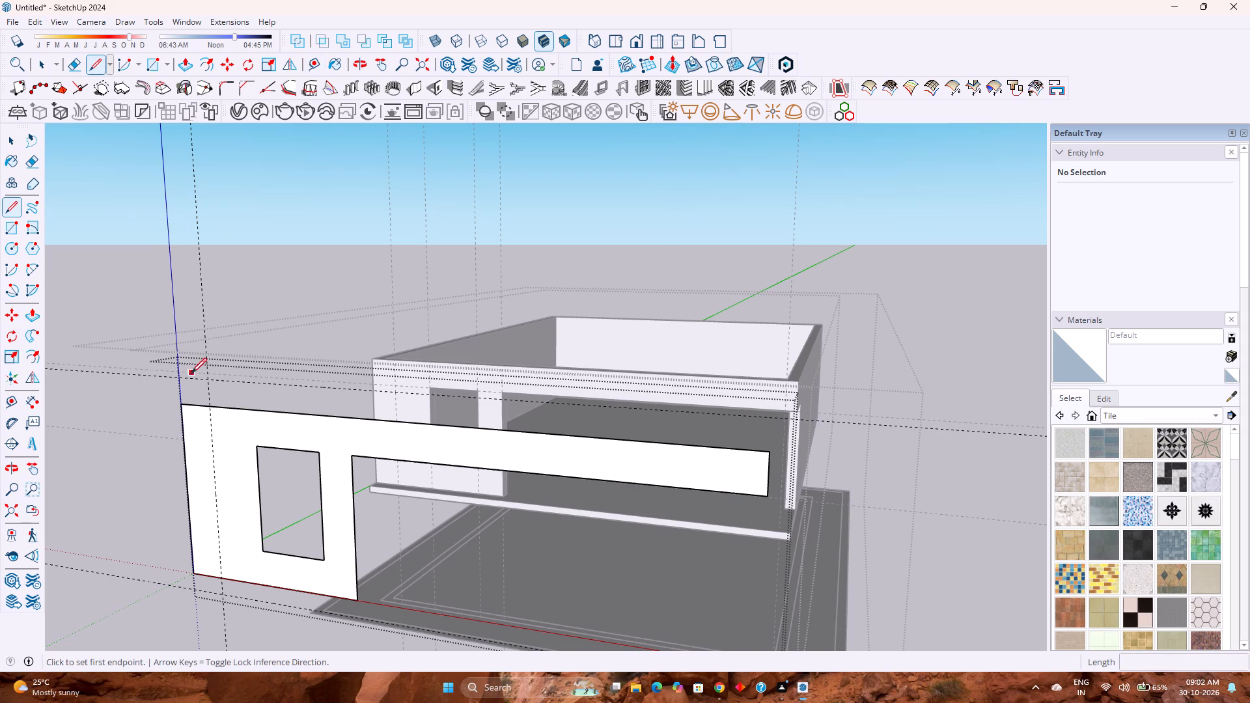
left_click(182, 379)
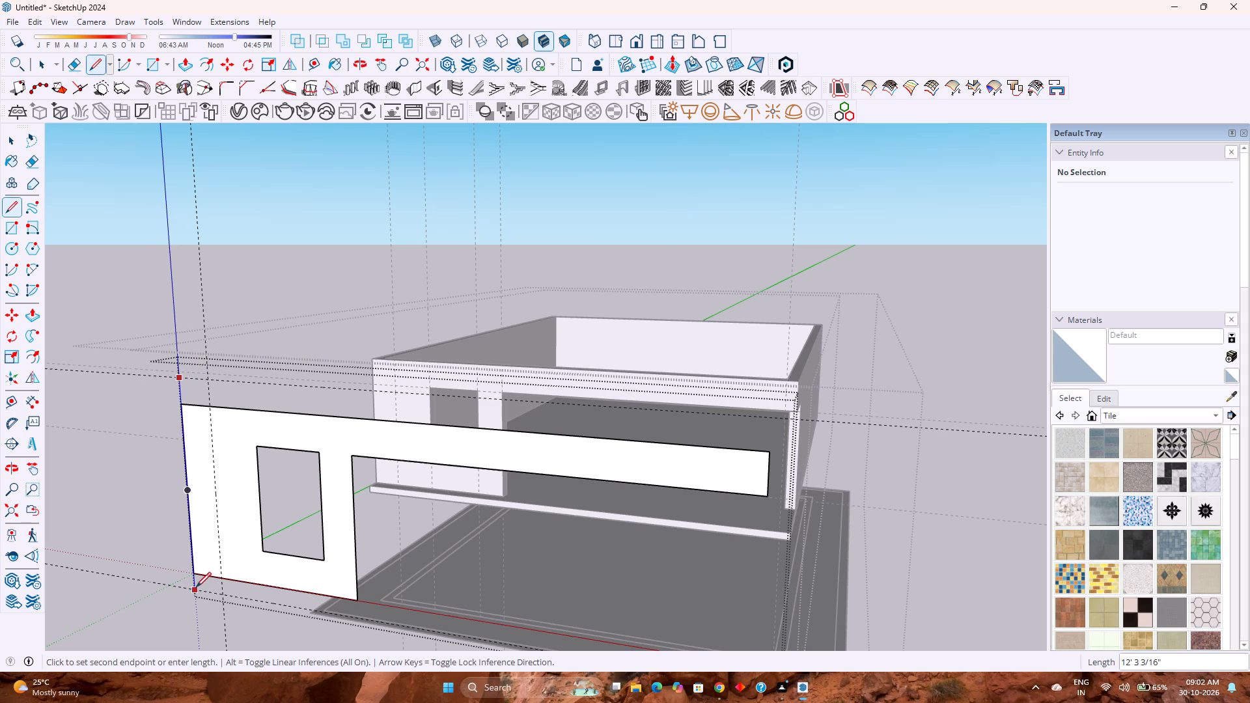
left_click(195, 590)
scroll(206, 603, "down", 3)
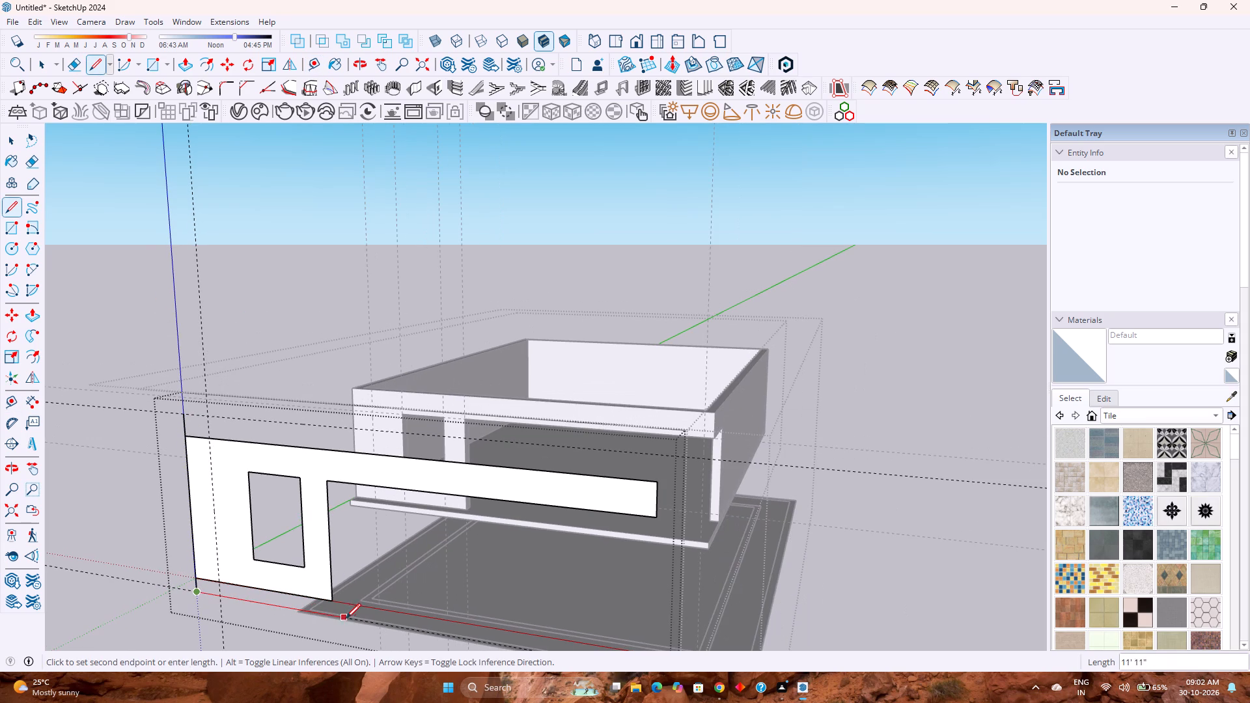
key("Right")
scroll(353, 616, "down", 5)
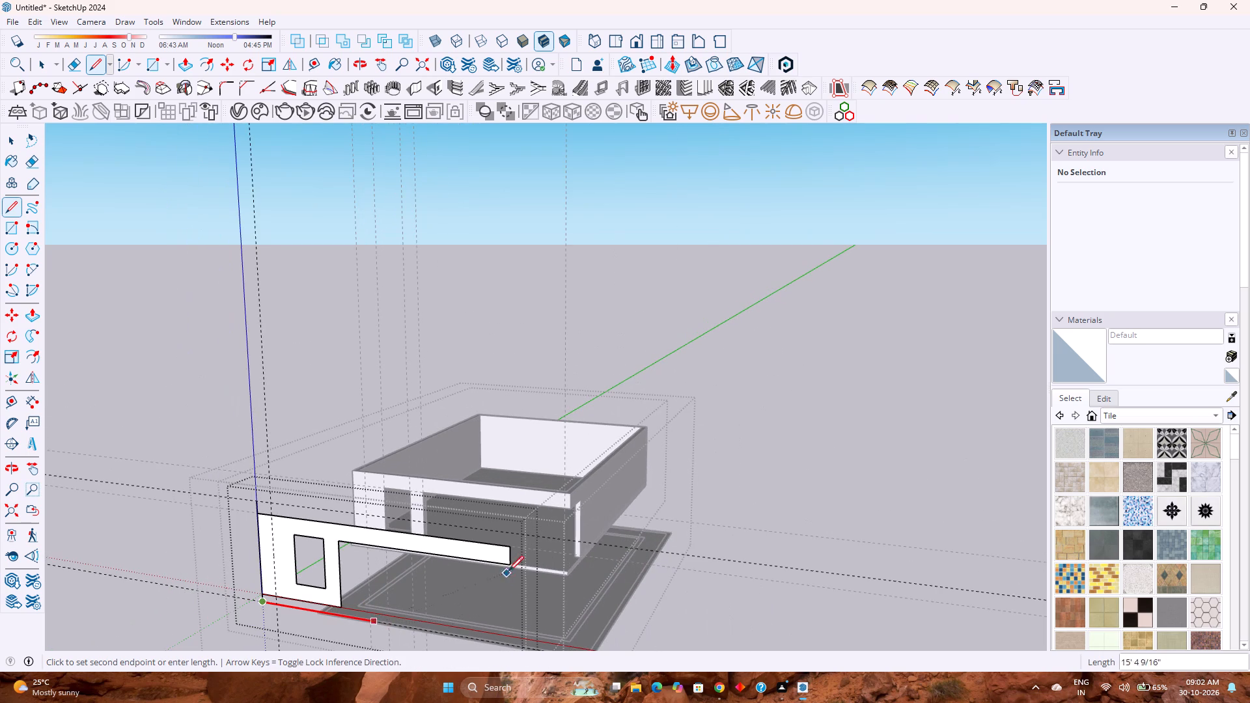
left_click(510, 544)
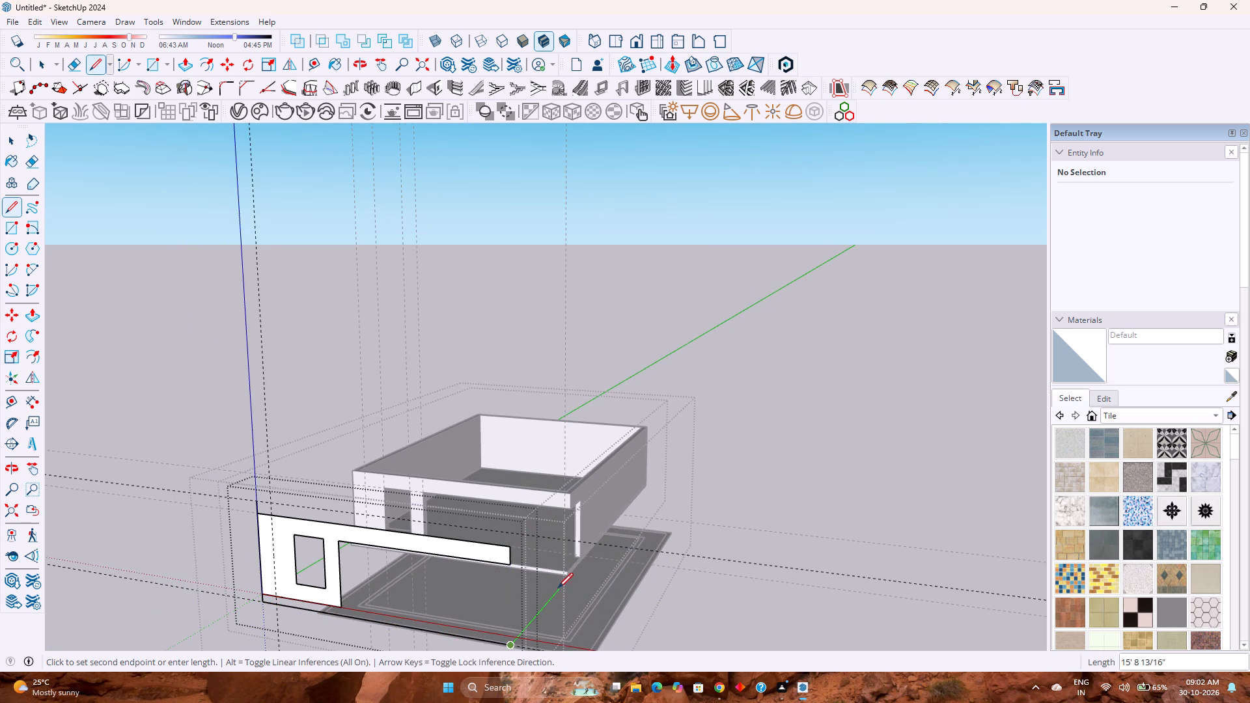
type("4'6\"")
key("Return")
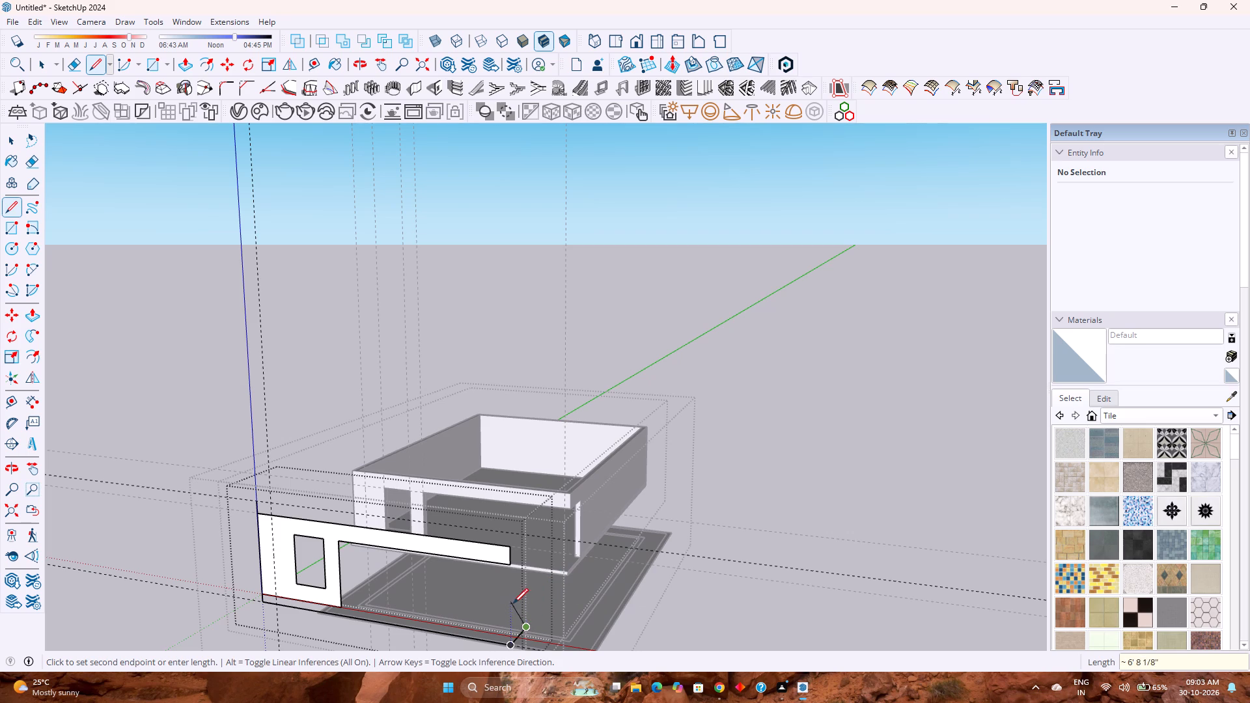
key("Escape")
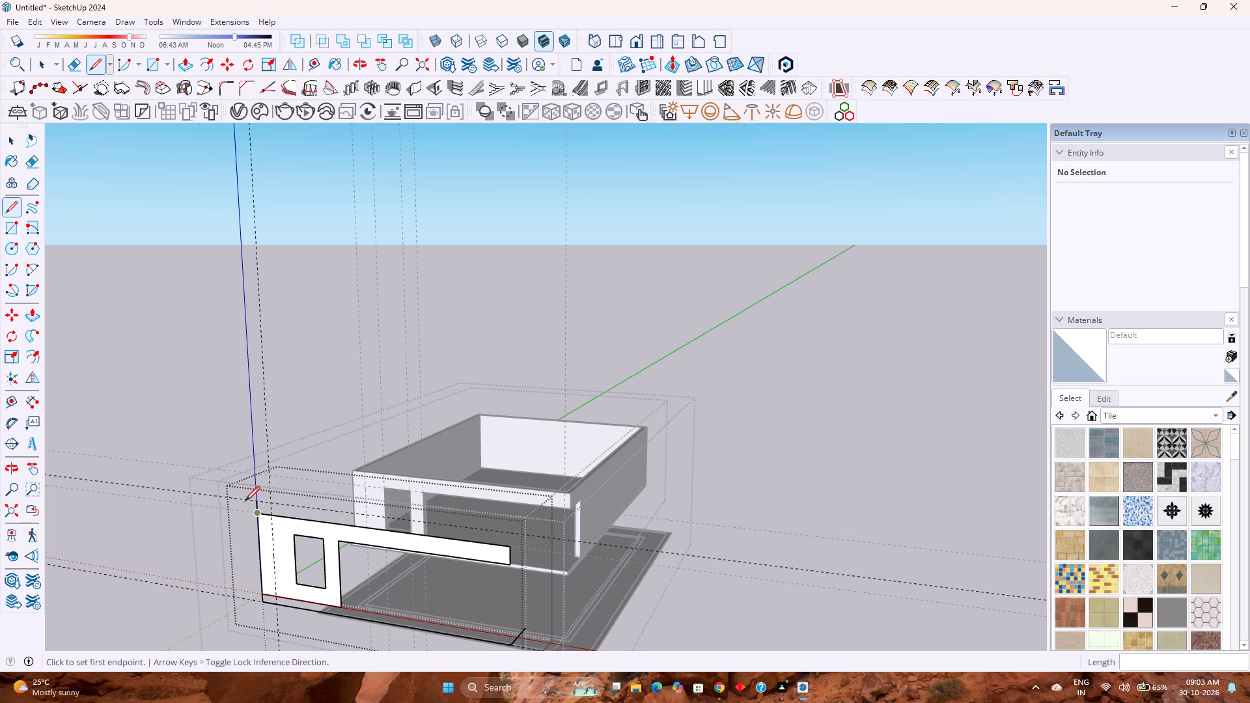
Draw a 32' top line along the upper guide, then a return toward the building matching the bottom return's depth.
left_click(258, 501)
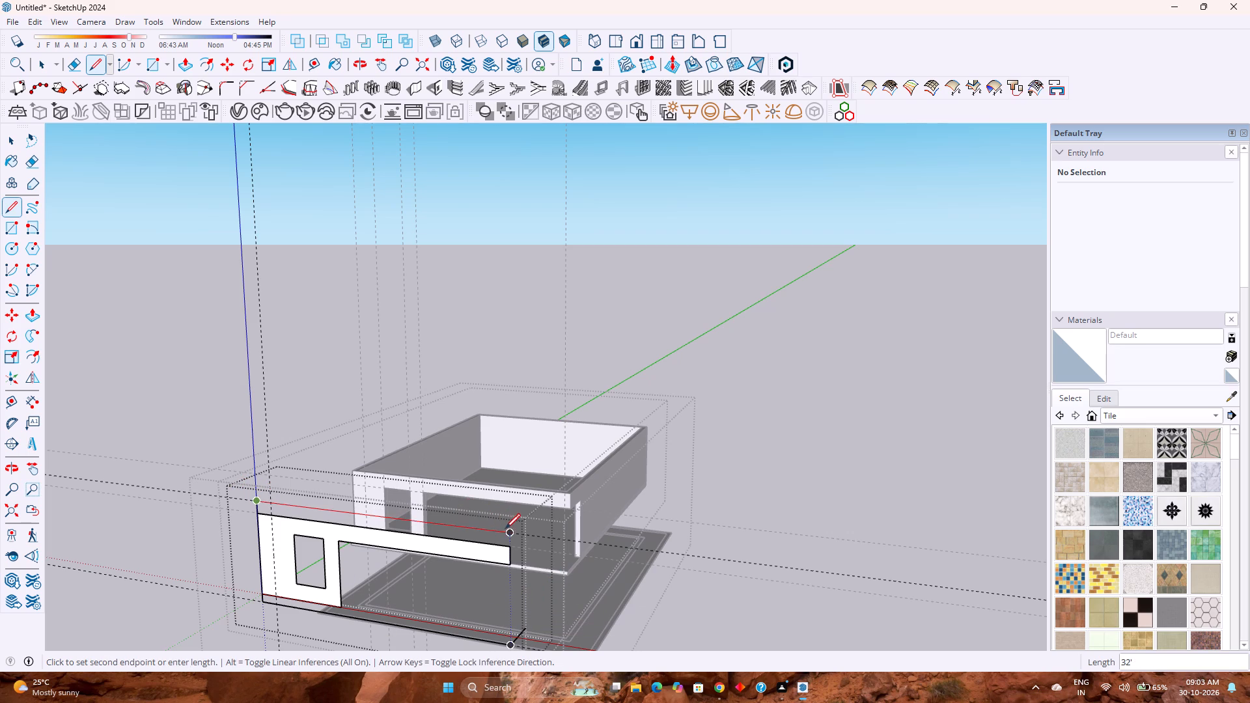
key("Right")
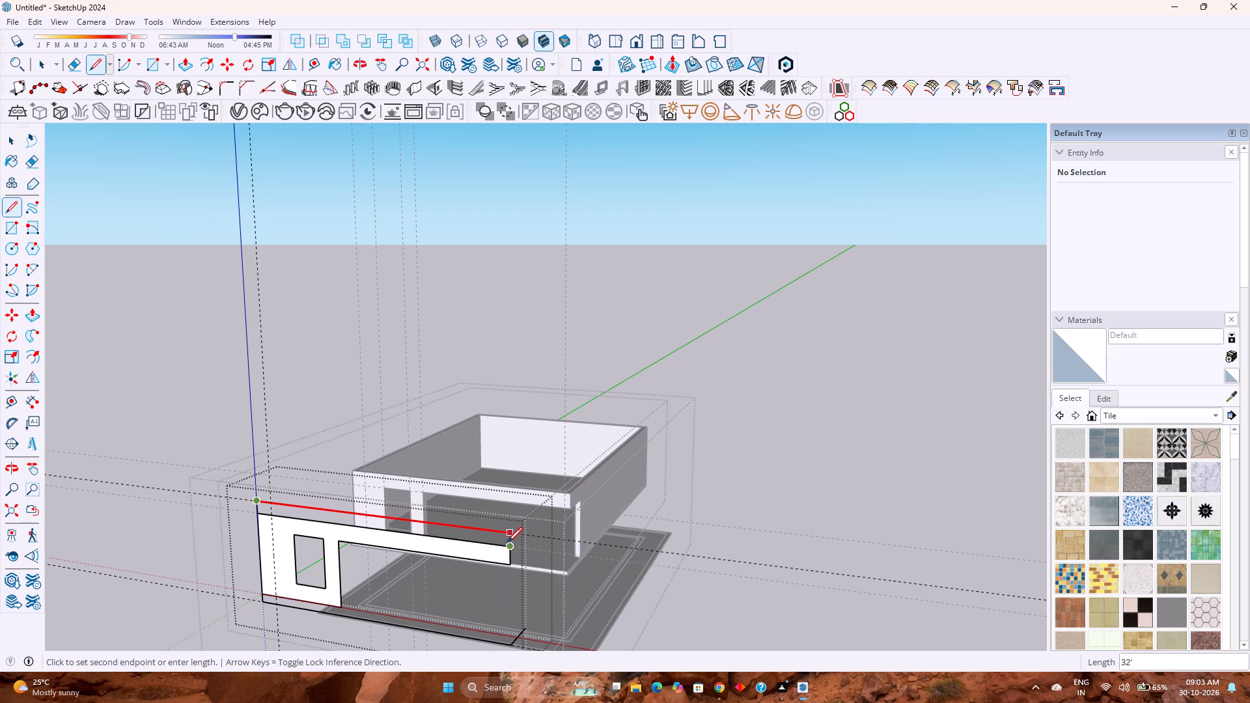
left_click(508, 545)
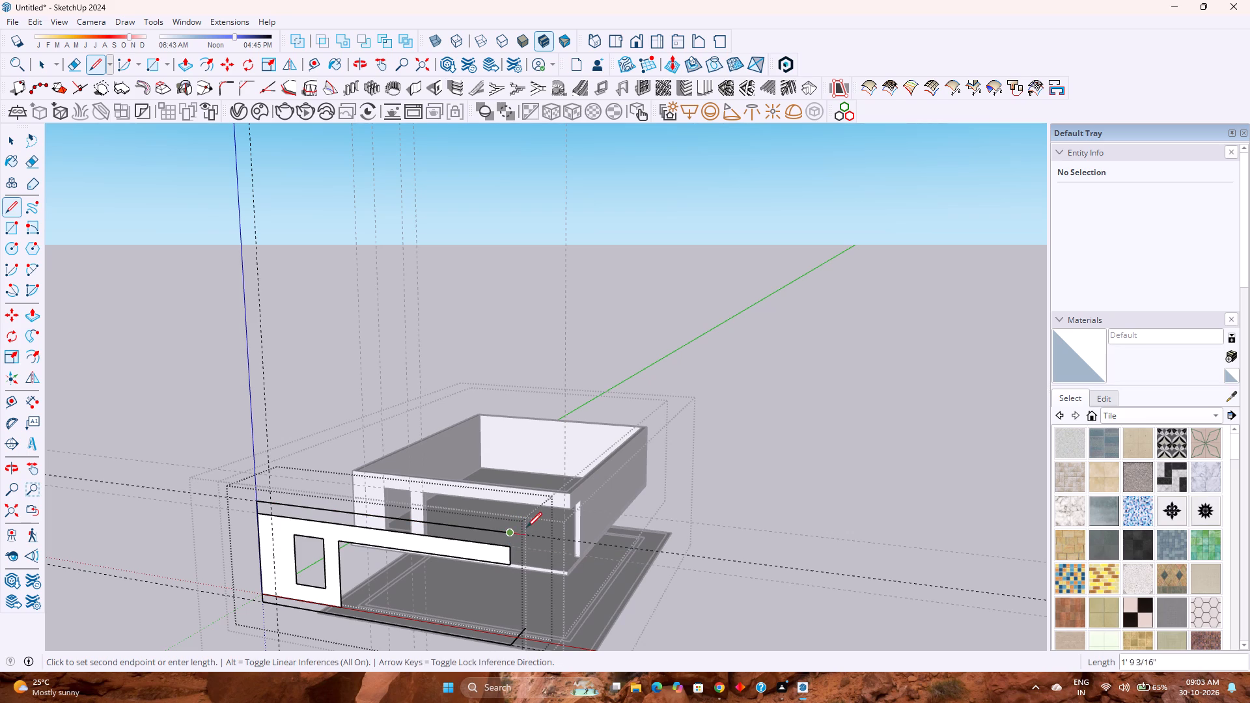
key("Right")
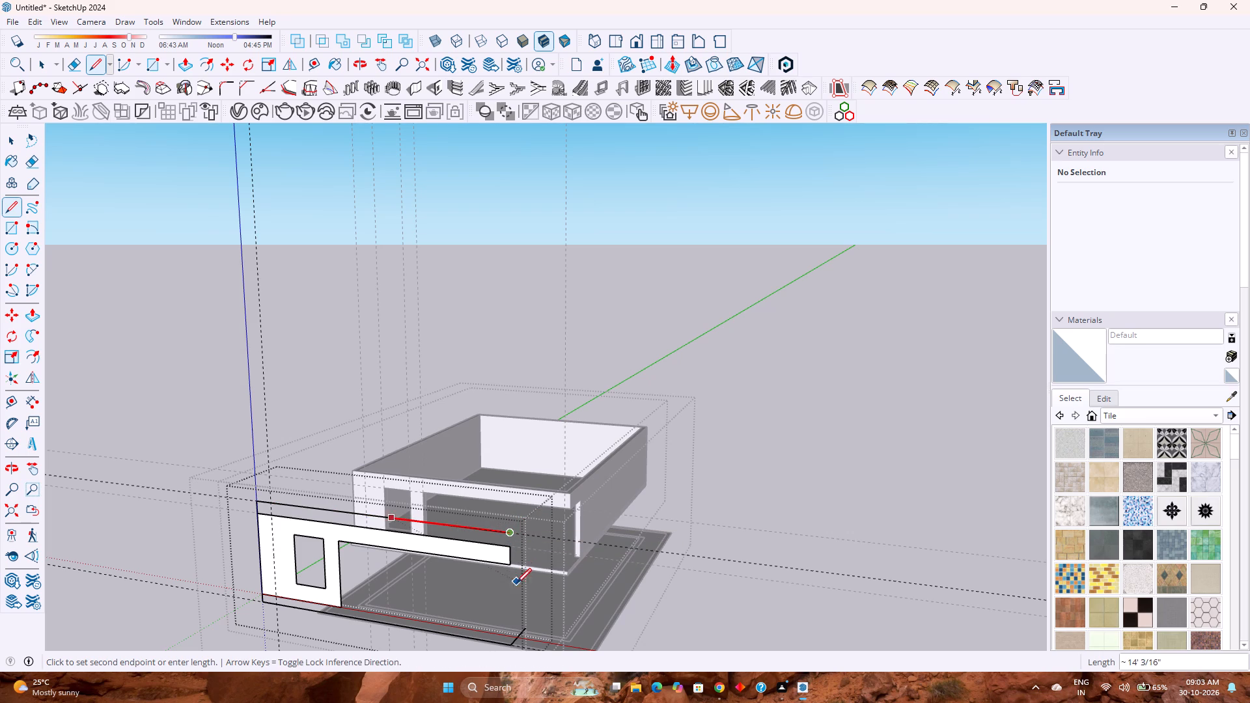
key("Left")
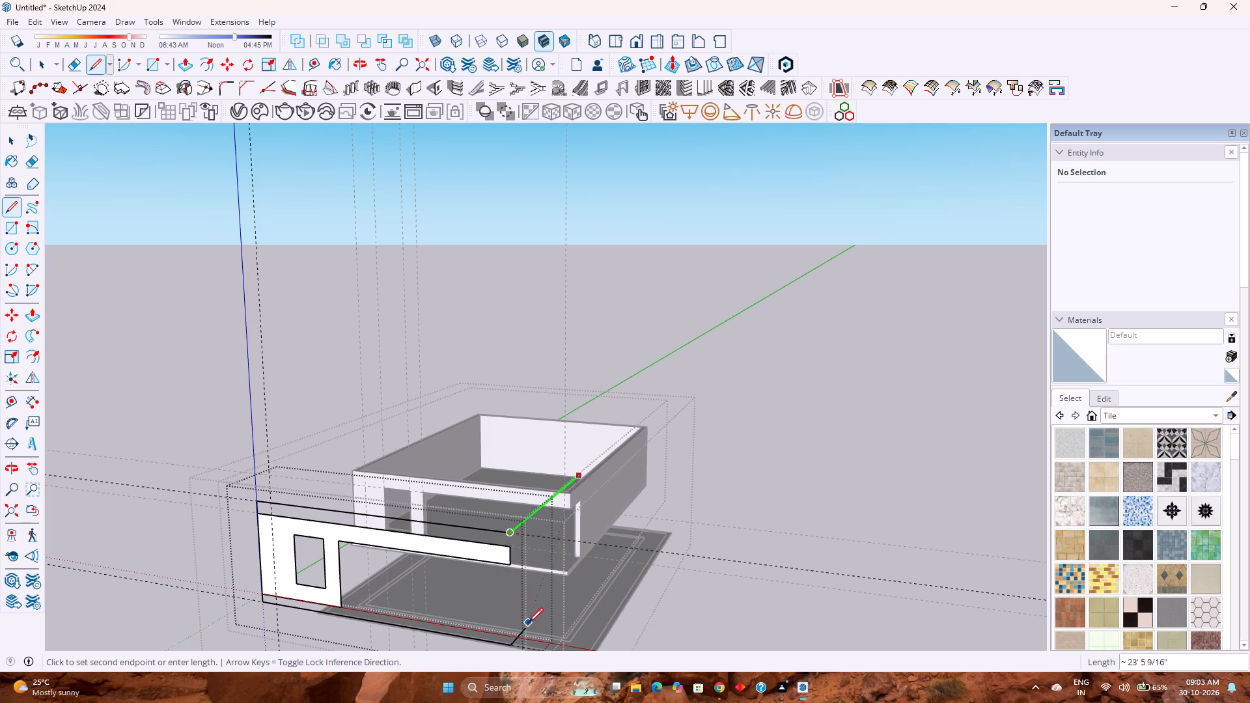
left_click(526, 625)
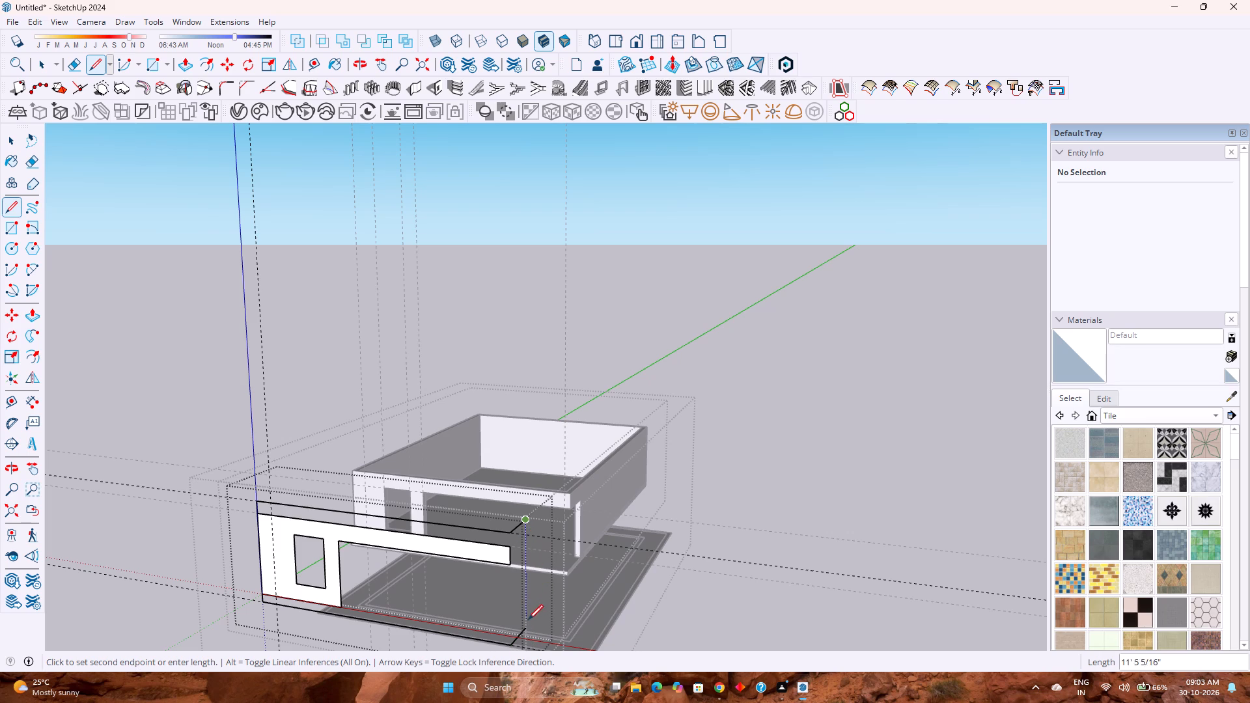
Draw 12'6" vertical lines at the return's rear and front corners to close the side and front faces.
left_click(527, 624)
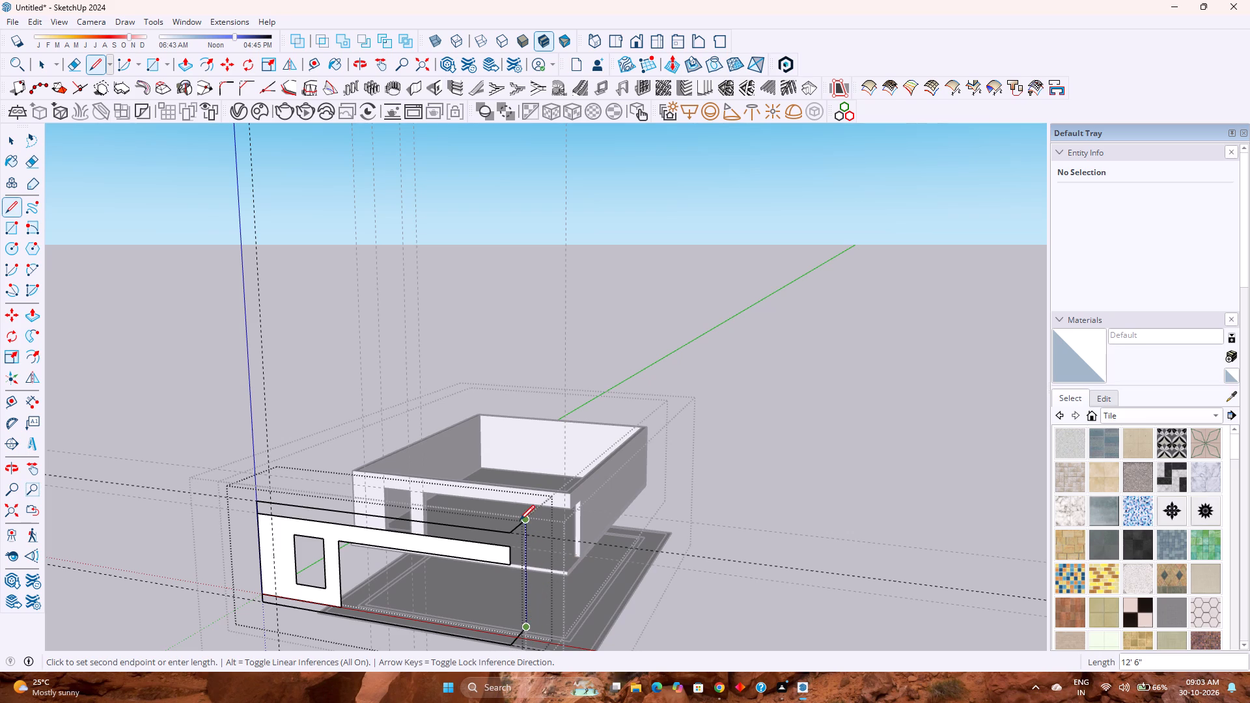
left_click(520, 522)
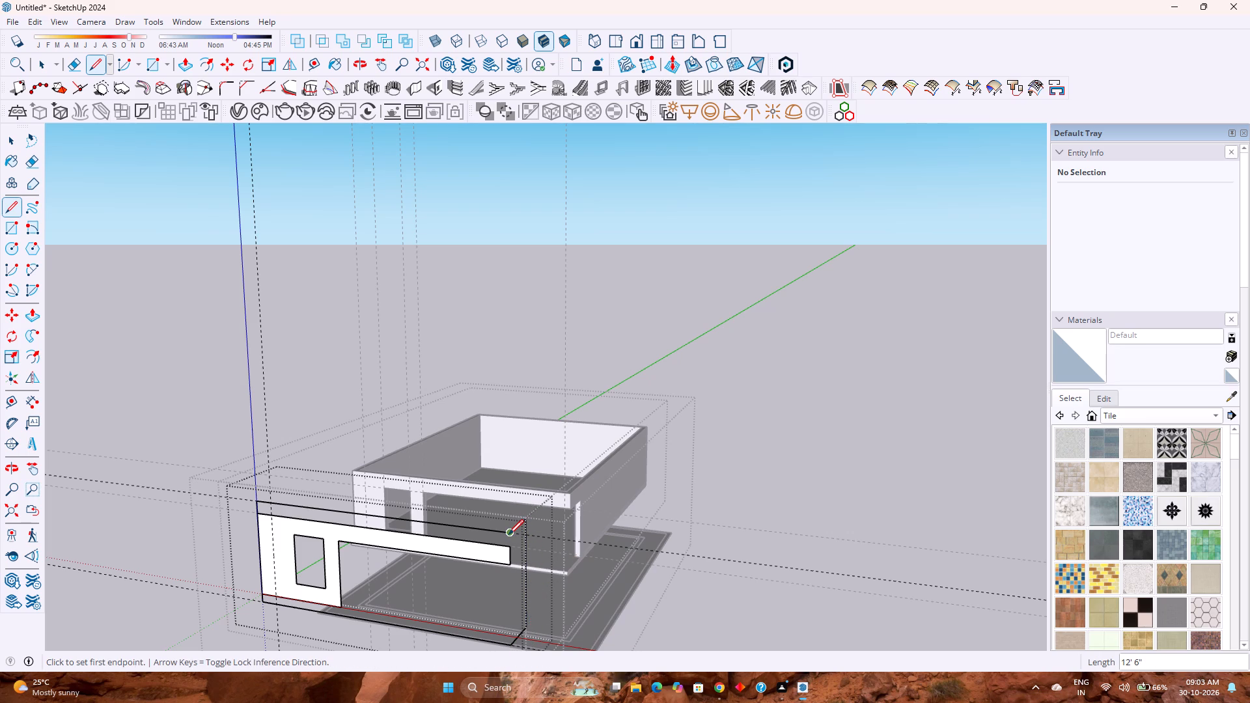
left_click(508, 534)
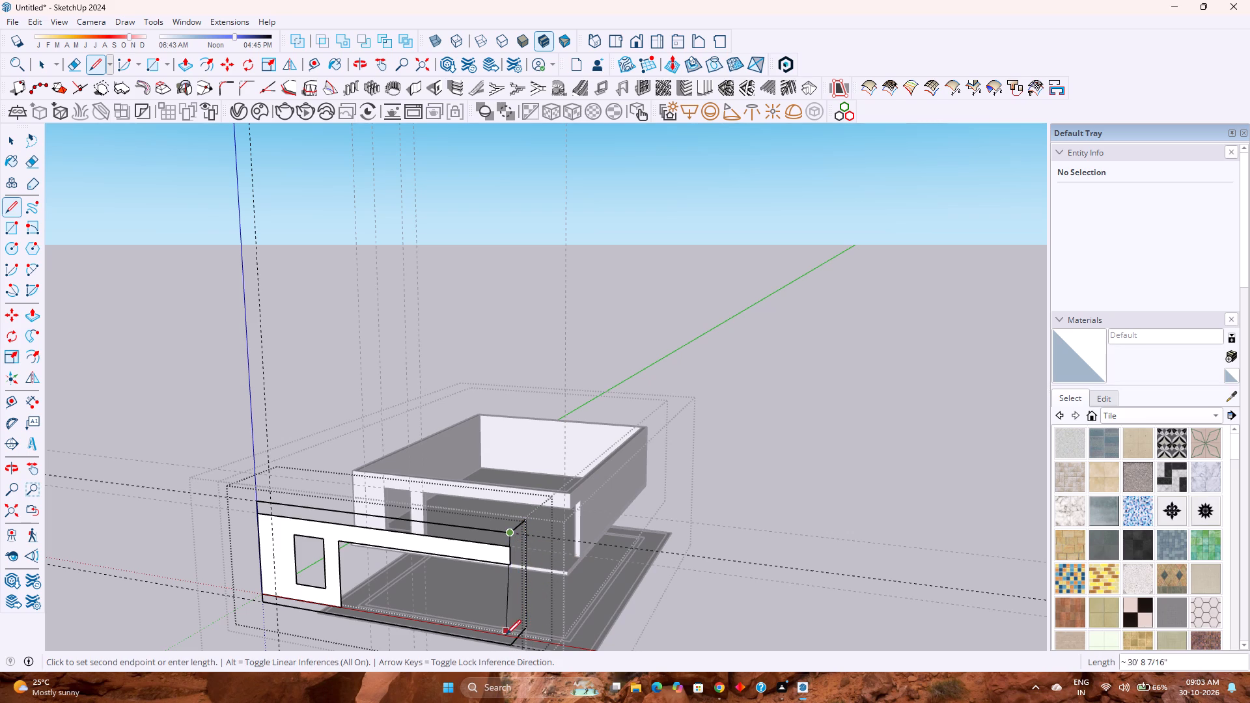
left_click(508, 644)
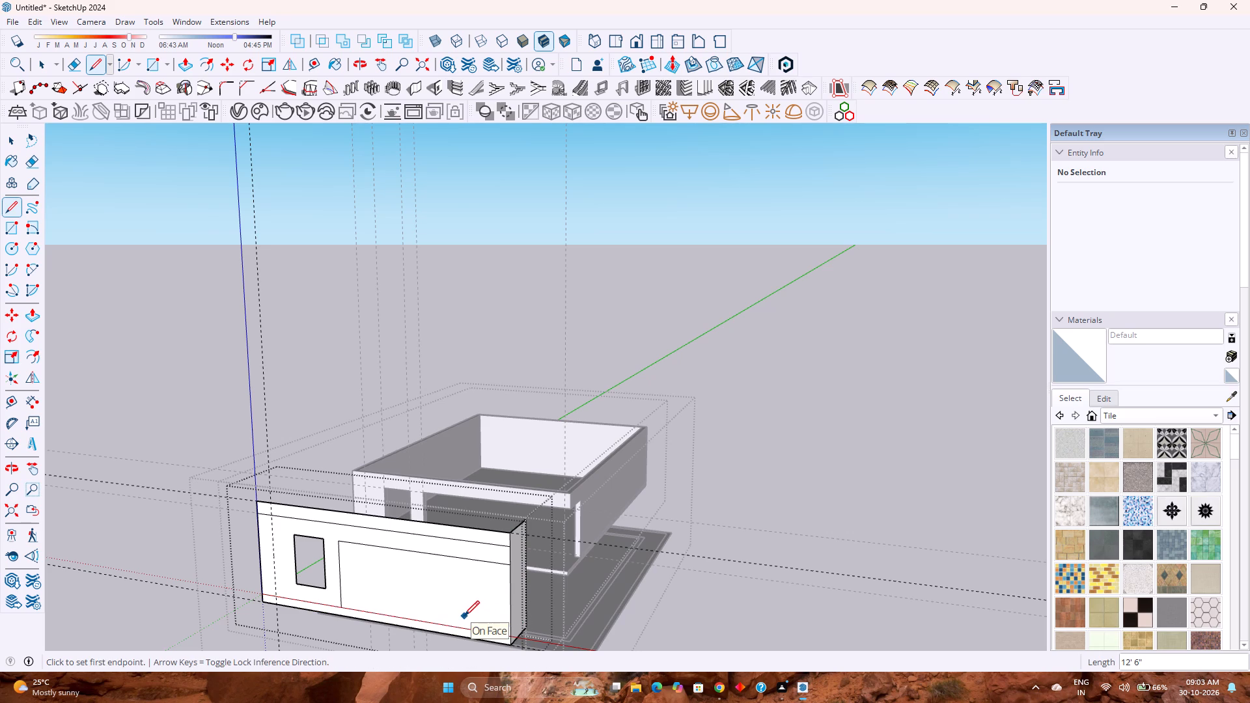
Delete the leftover edges of the large opening from the front face.
key("space")
scroll(299, 582, "up", 2)
middle_click_drag(299, 581, 317, 563)
scroll(274, 550, "up", 7)
left_click(415, 434)
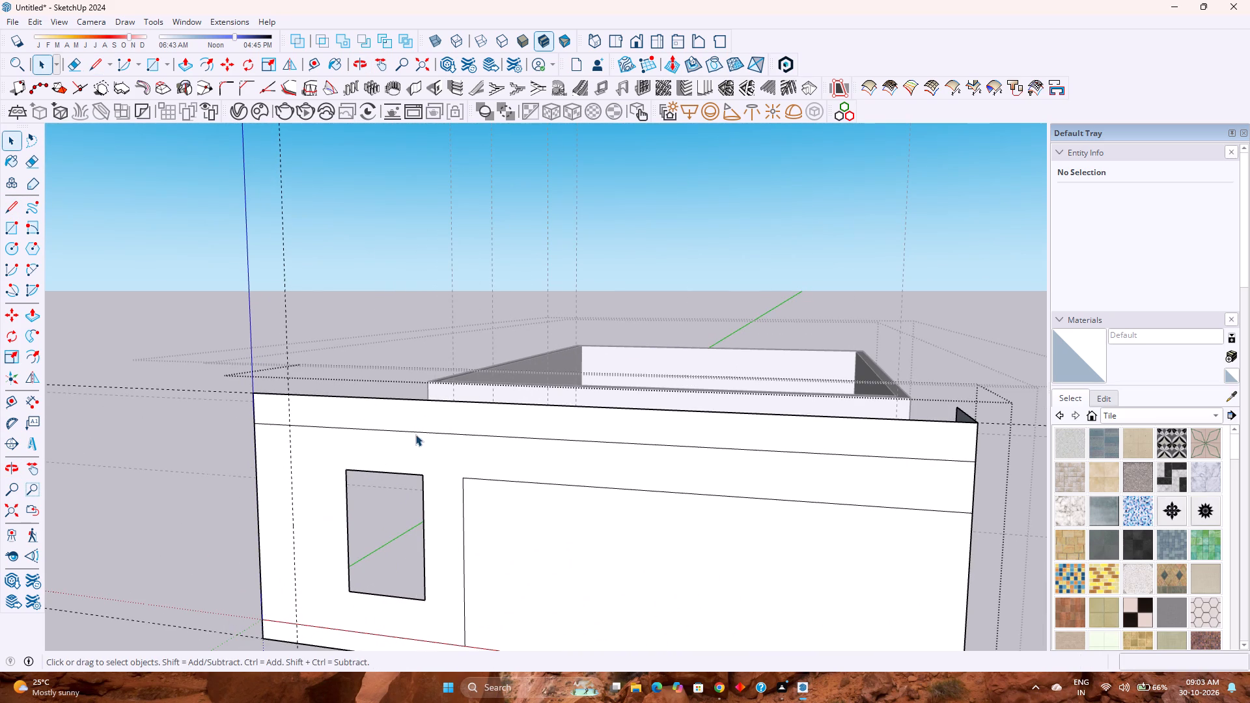
left_click(472, 478)
key("Delete")
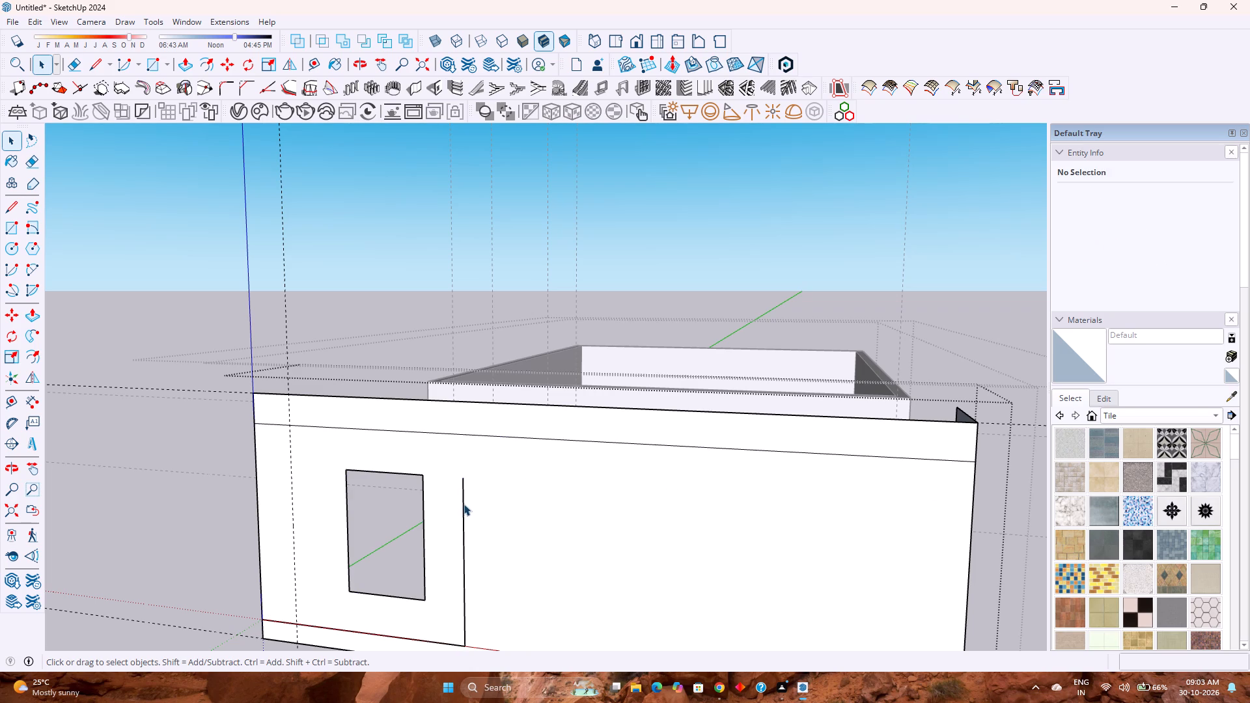
left_click(464, 504)
key("Delete")
scroll(464, 504, "down", 5)
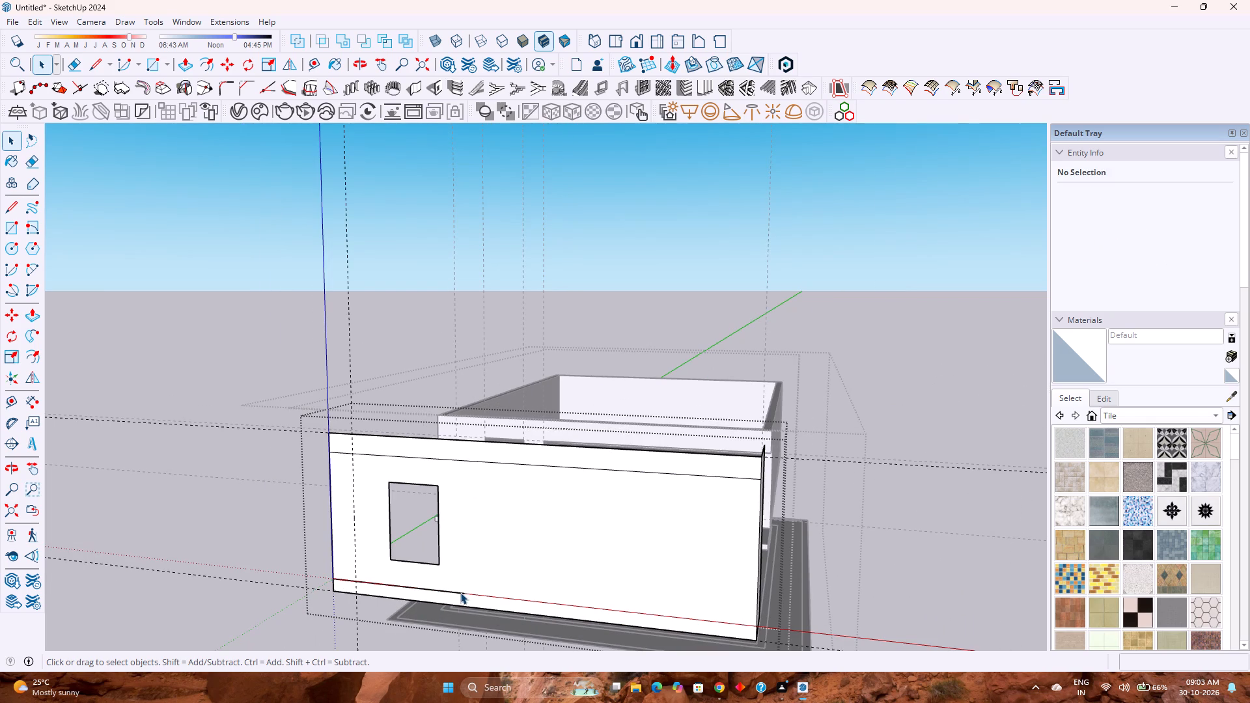
left_click(460, 592)
key("Delete")
Delete the edges of the small window opening from the front face.
scroll(449, 572, "up", 2)
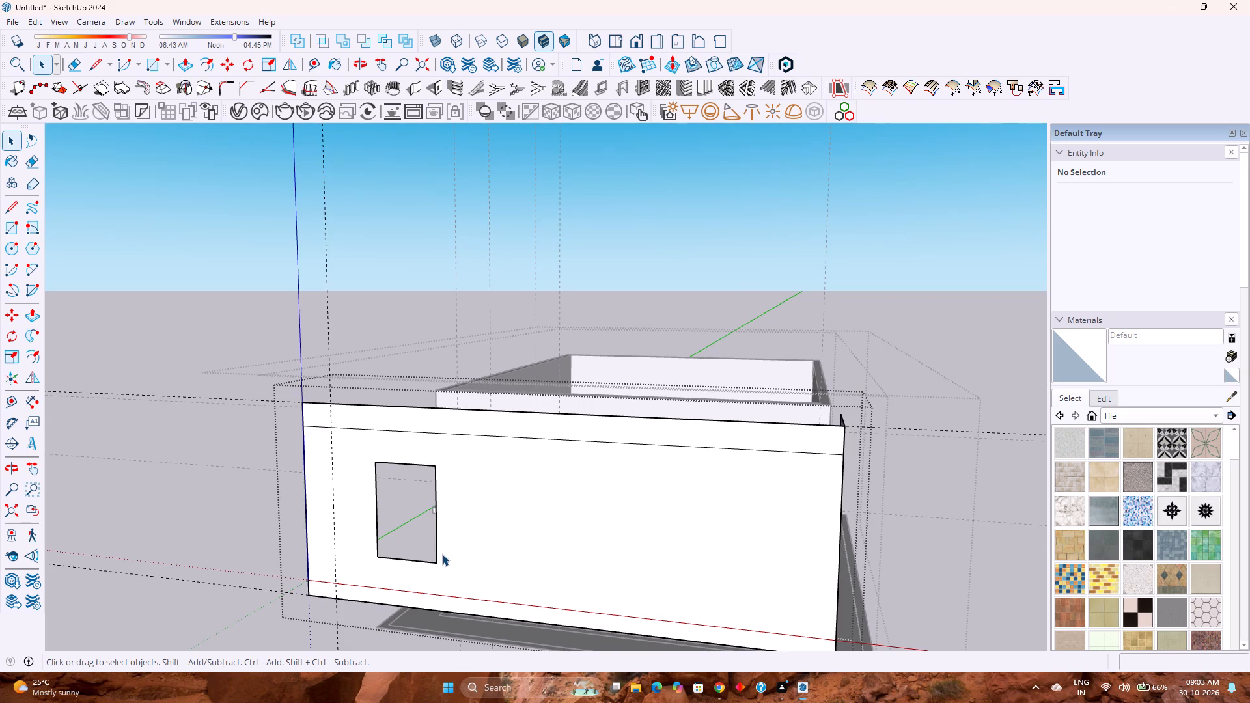
left_click(404, 561)
key("Delete")
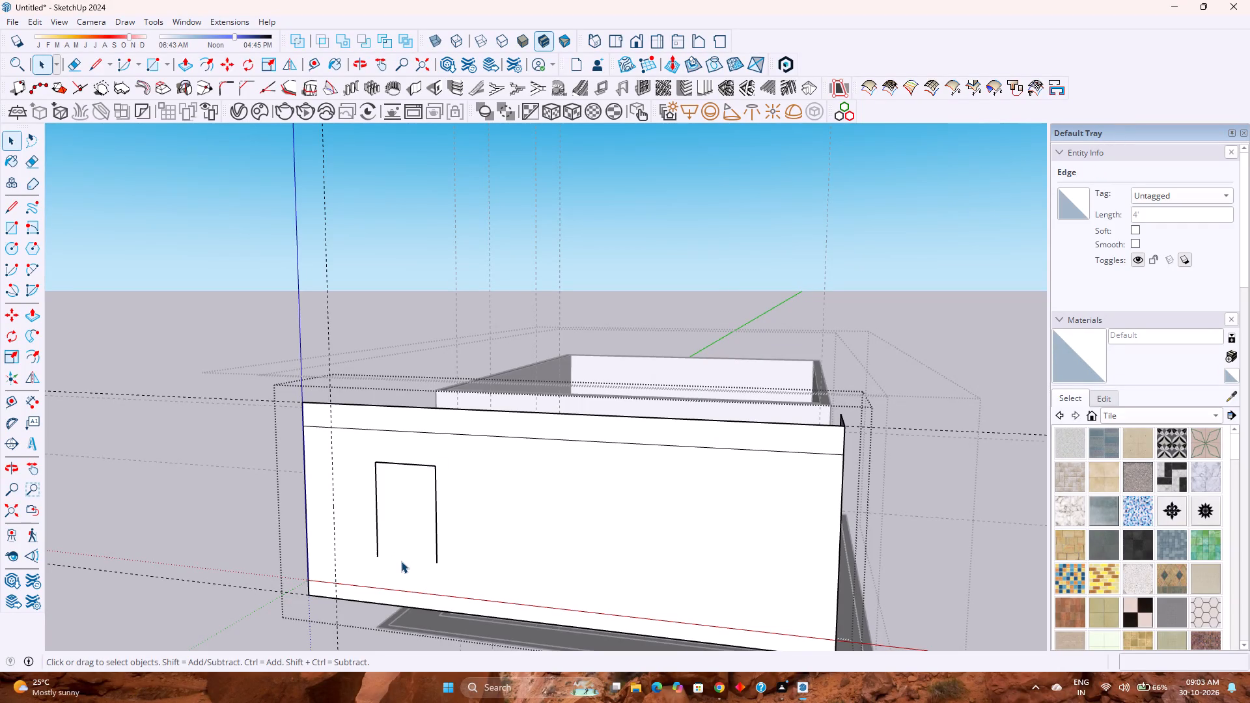
left_click_drag(369, 448, 429, 517)
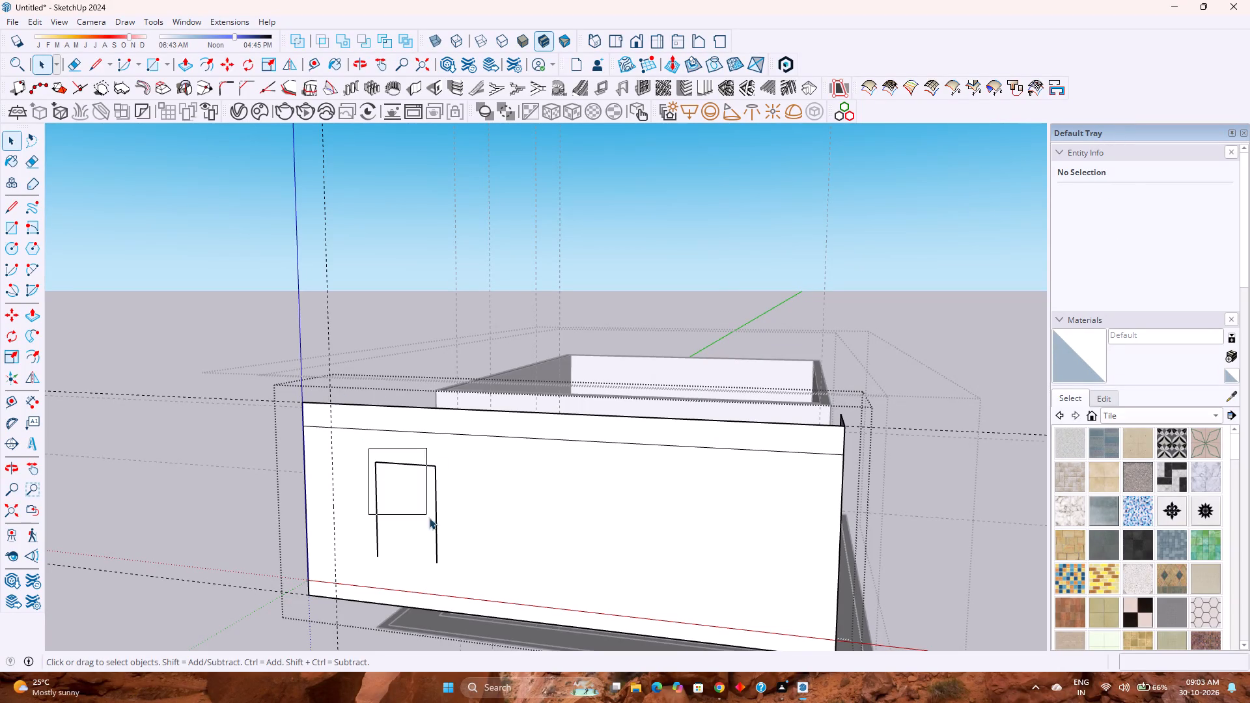
left_click_drag(429, 517, 469, 567)
key("Delete")
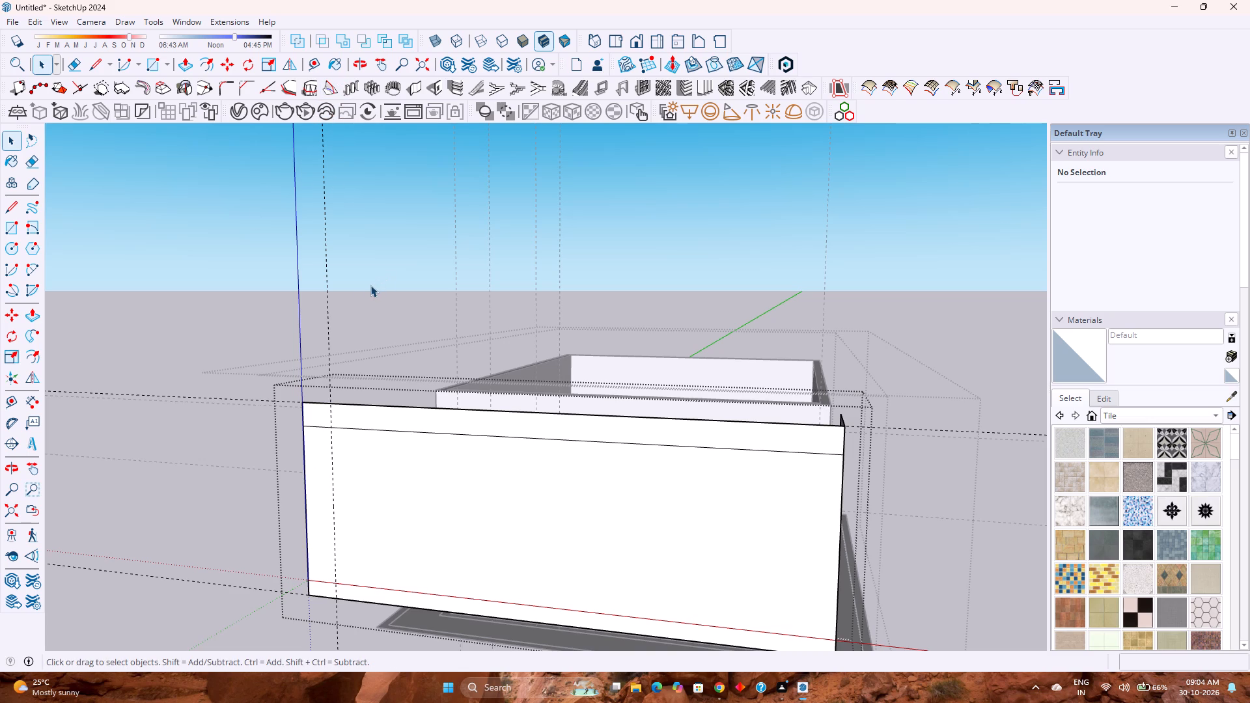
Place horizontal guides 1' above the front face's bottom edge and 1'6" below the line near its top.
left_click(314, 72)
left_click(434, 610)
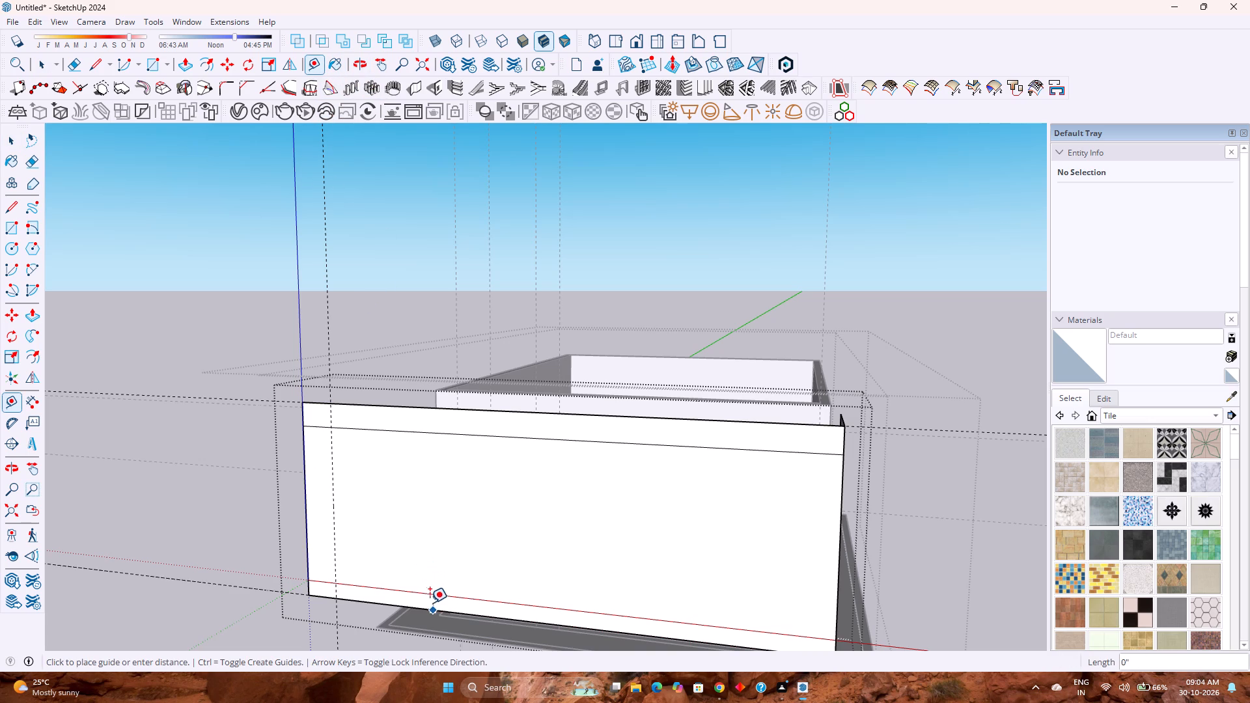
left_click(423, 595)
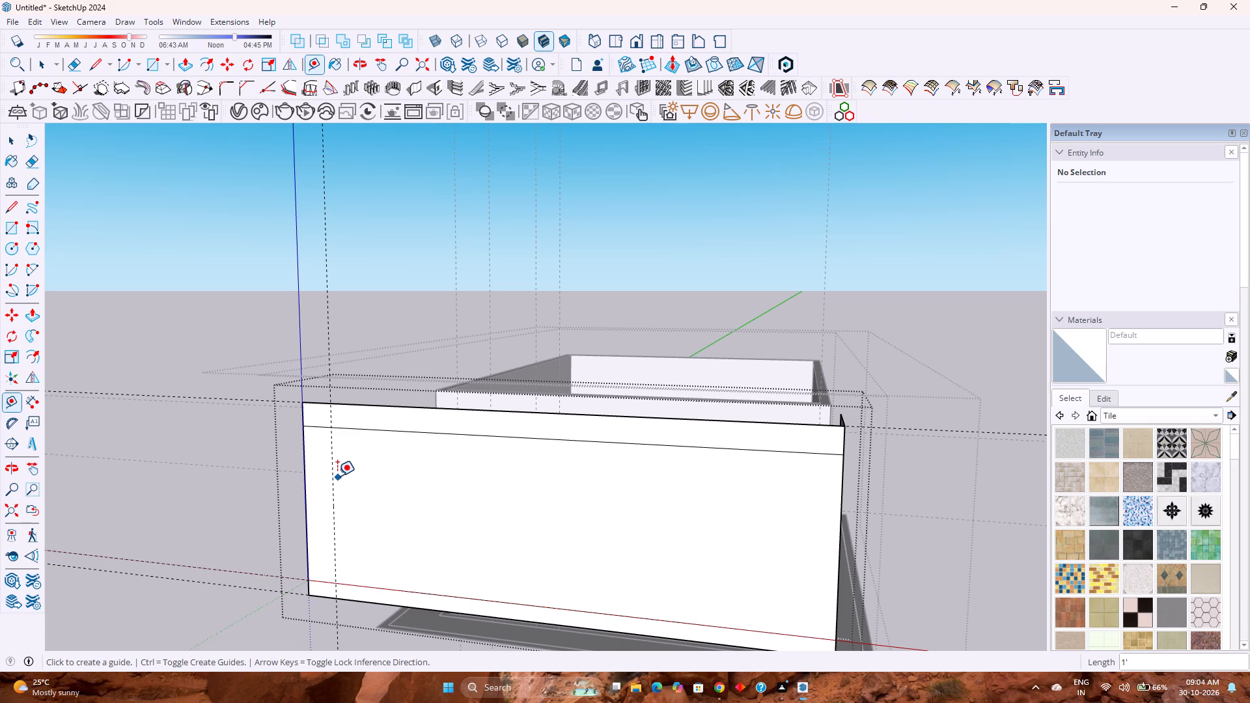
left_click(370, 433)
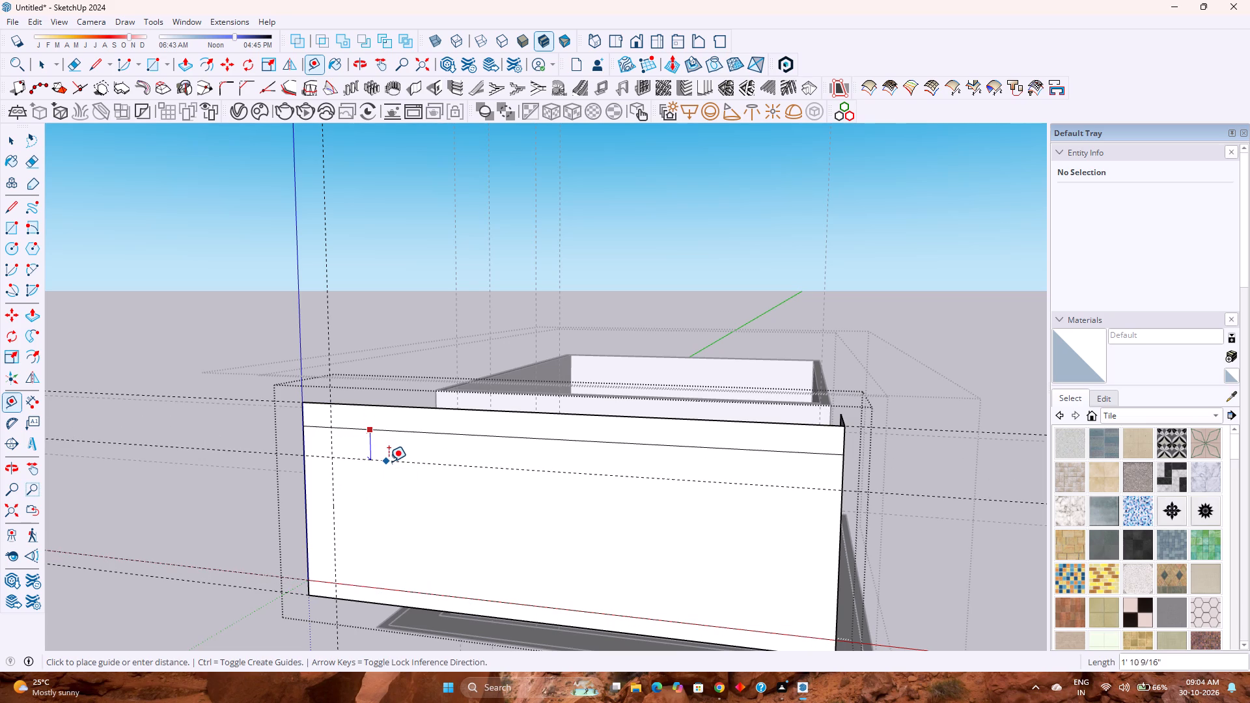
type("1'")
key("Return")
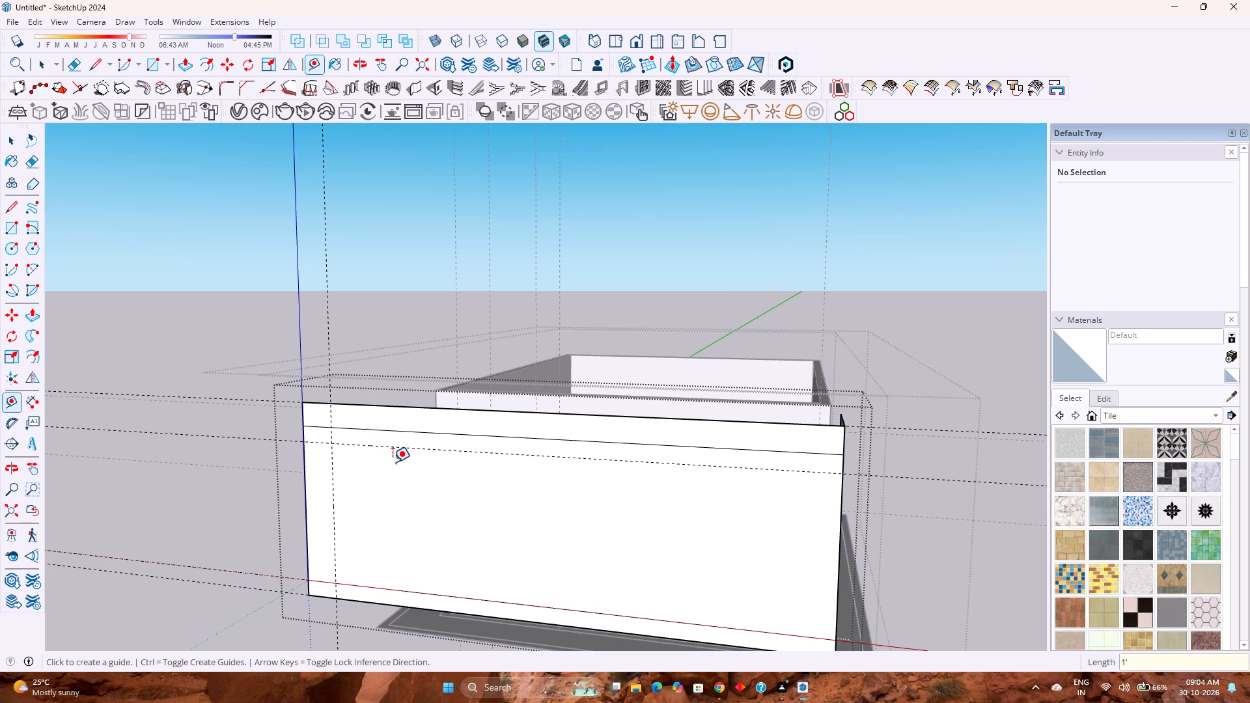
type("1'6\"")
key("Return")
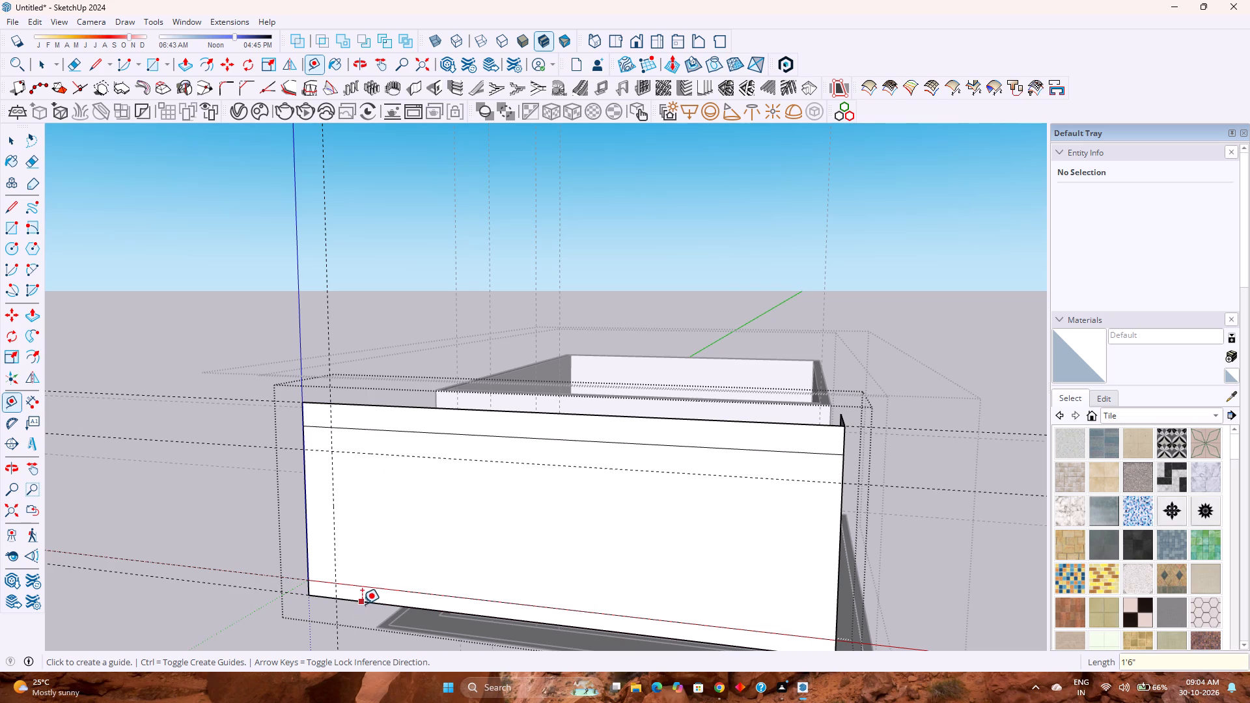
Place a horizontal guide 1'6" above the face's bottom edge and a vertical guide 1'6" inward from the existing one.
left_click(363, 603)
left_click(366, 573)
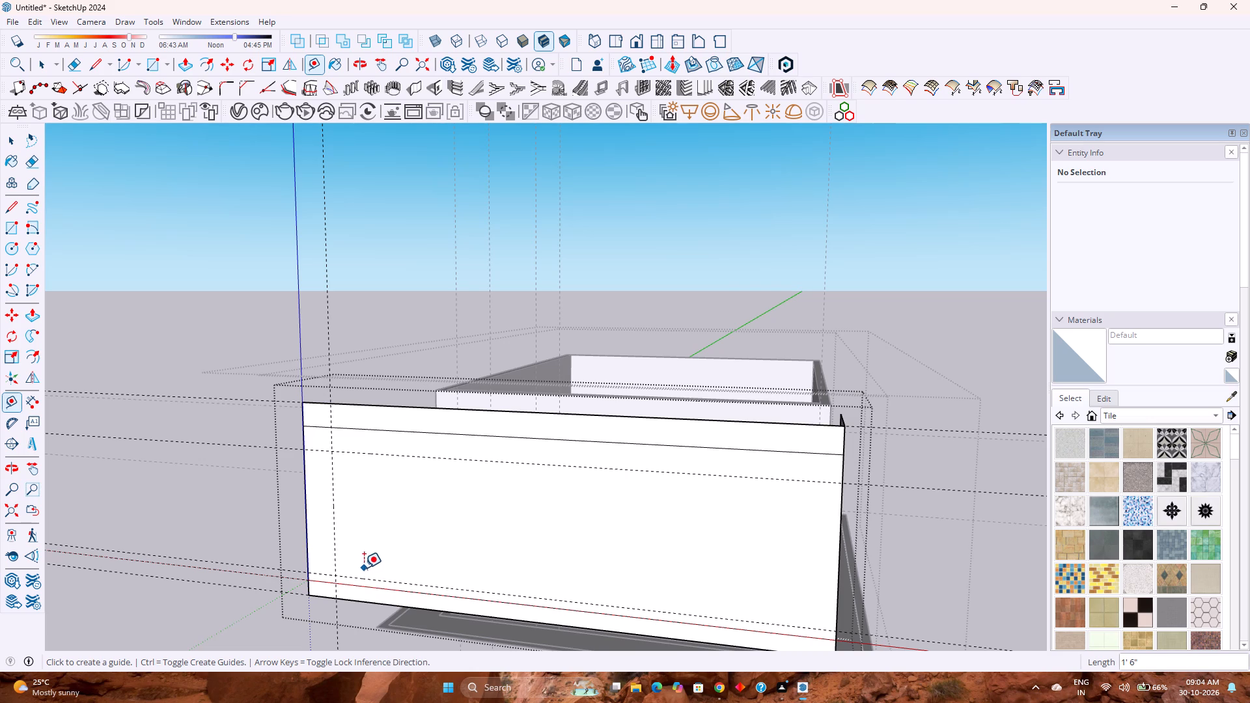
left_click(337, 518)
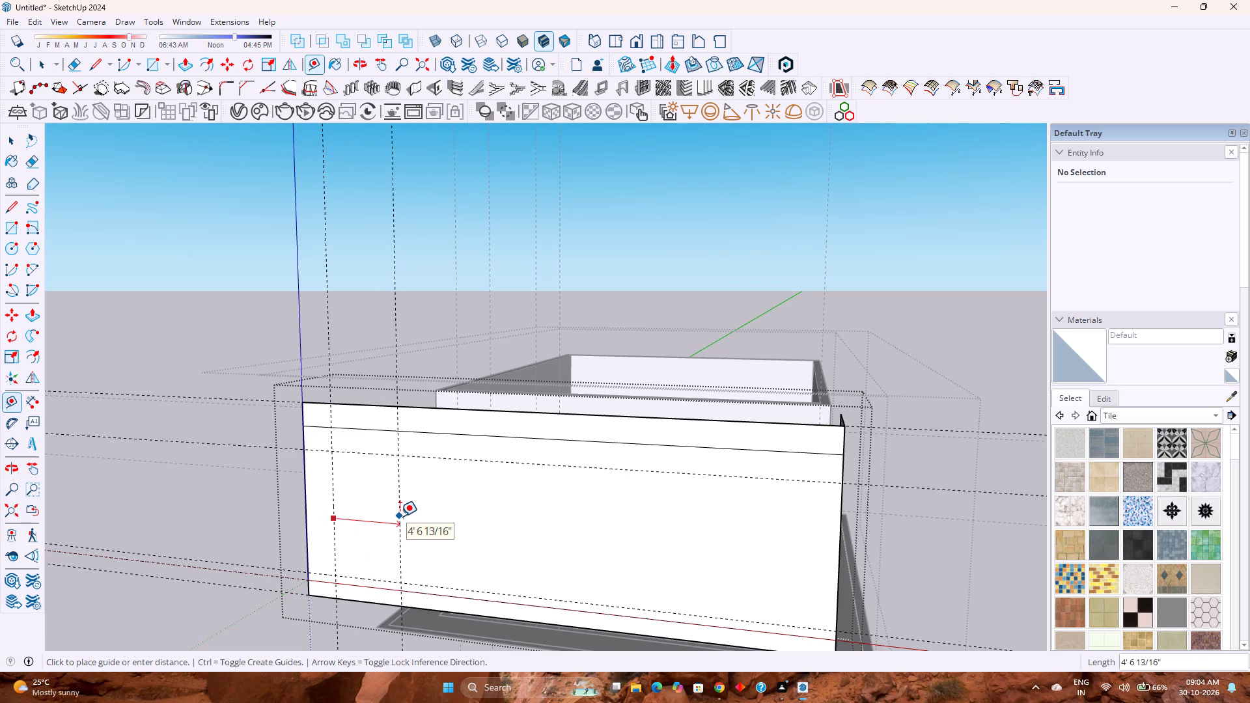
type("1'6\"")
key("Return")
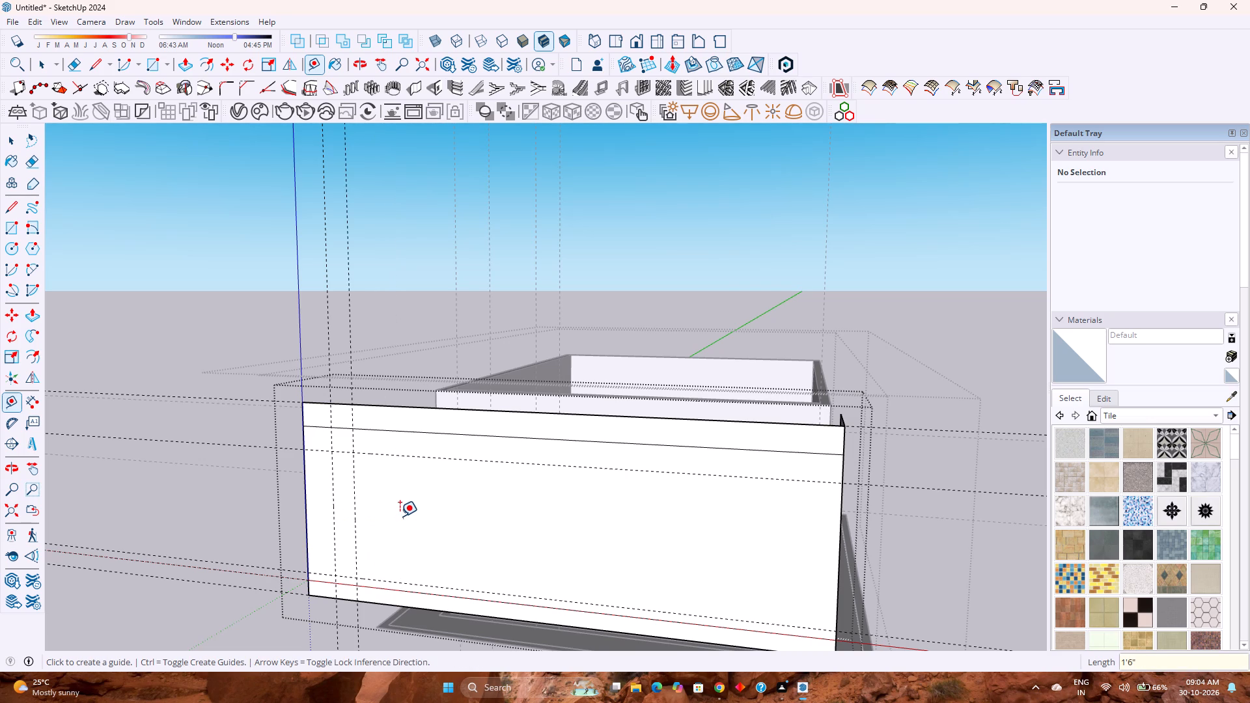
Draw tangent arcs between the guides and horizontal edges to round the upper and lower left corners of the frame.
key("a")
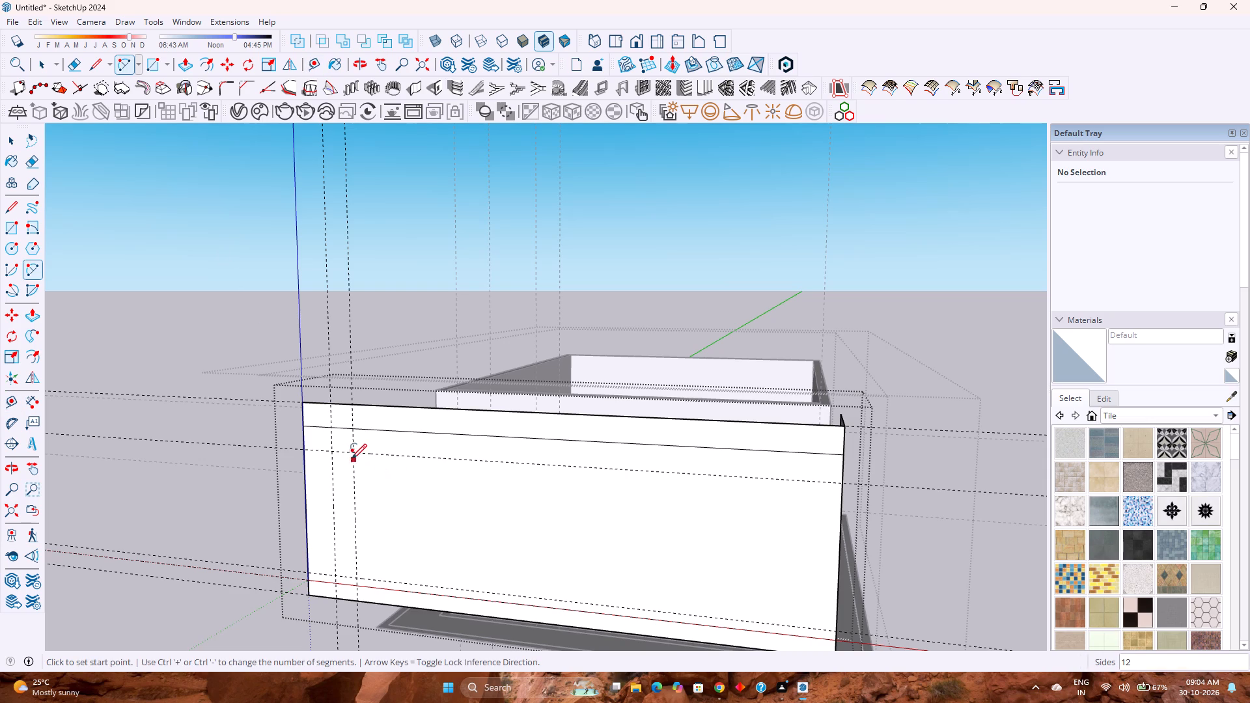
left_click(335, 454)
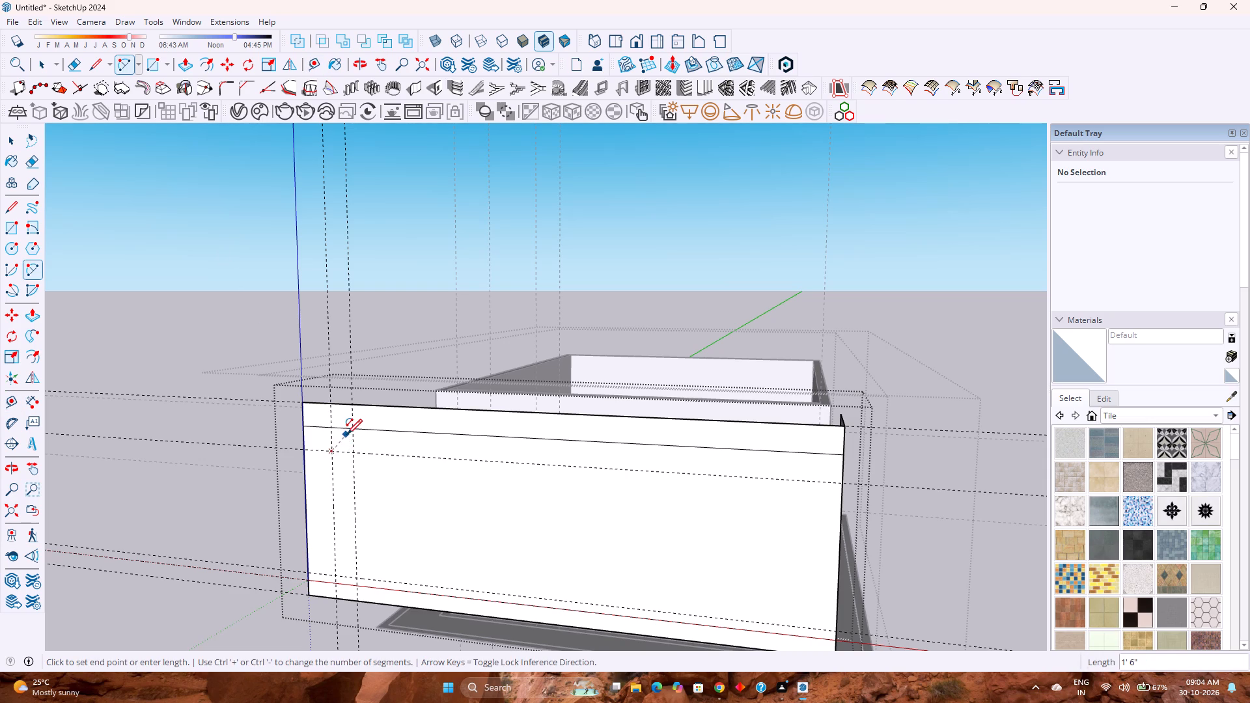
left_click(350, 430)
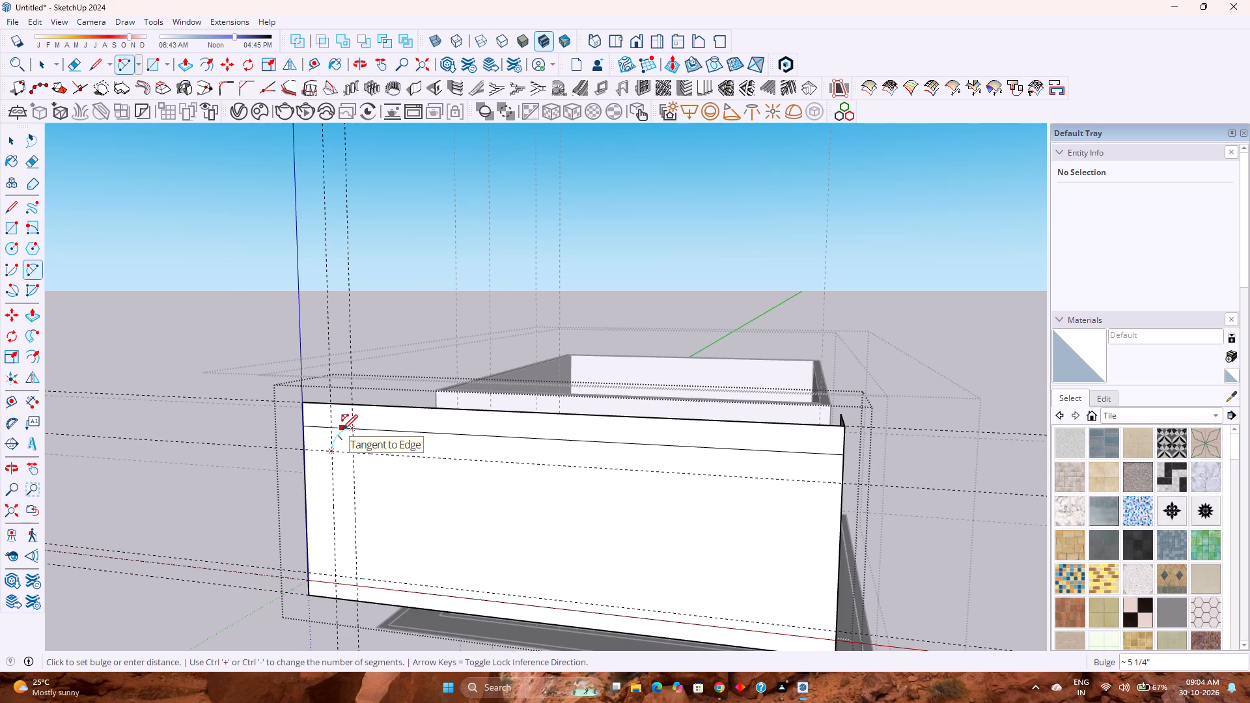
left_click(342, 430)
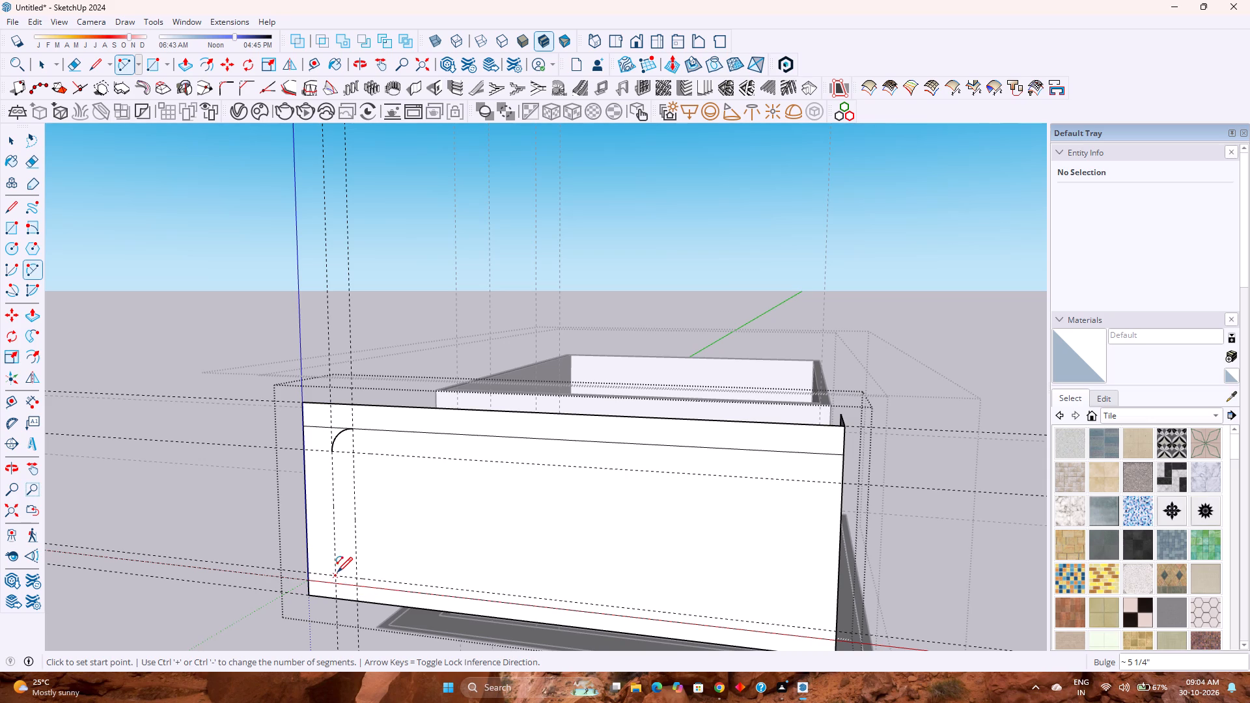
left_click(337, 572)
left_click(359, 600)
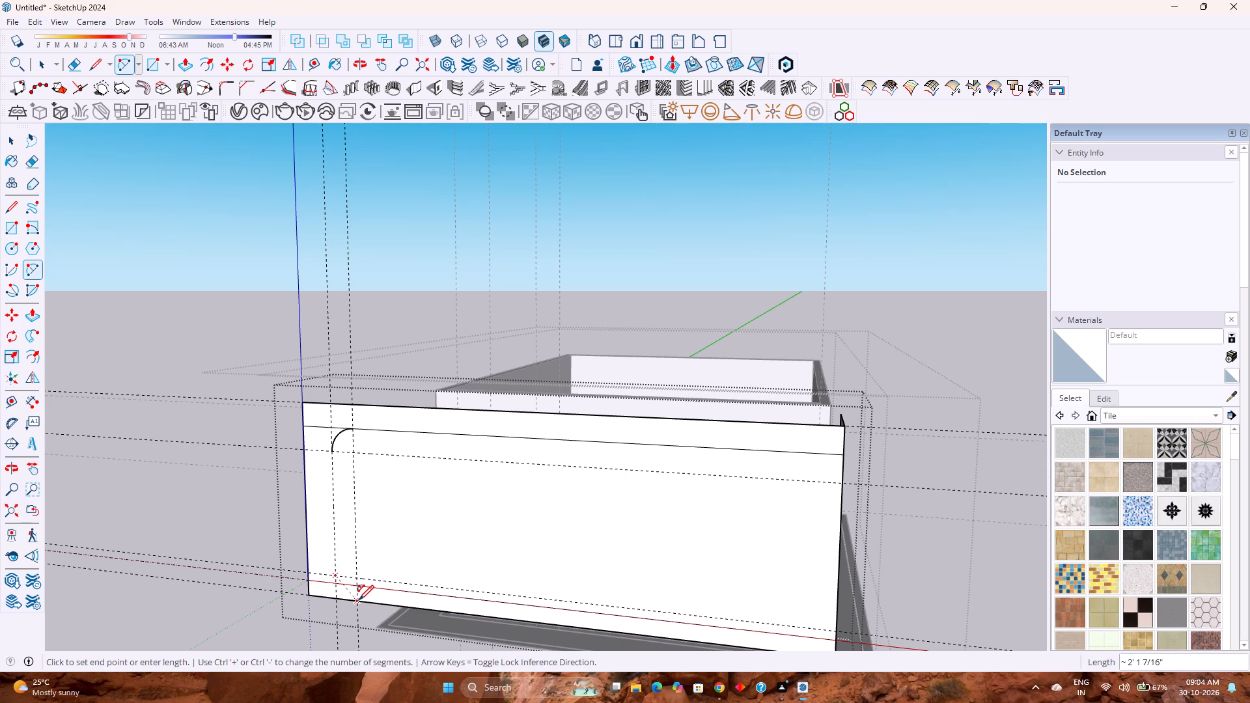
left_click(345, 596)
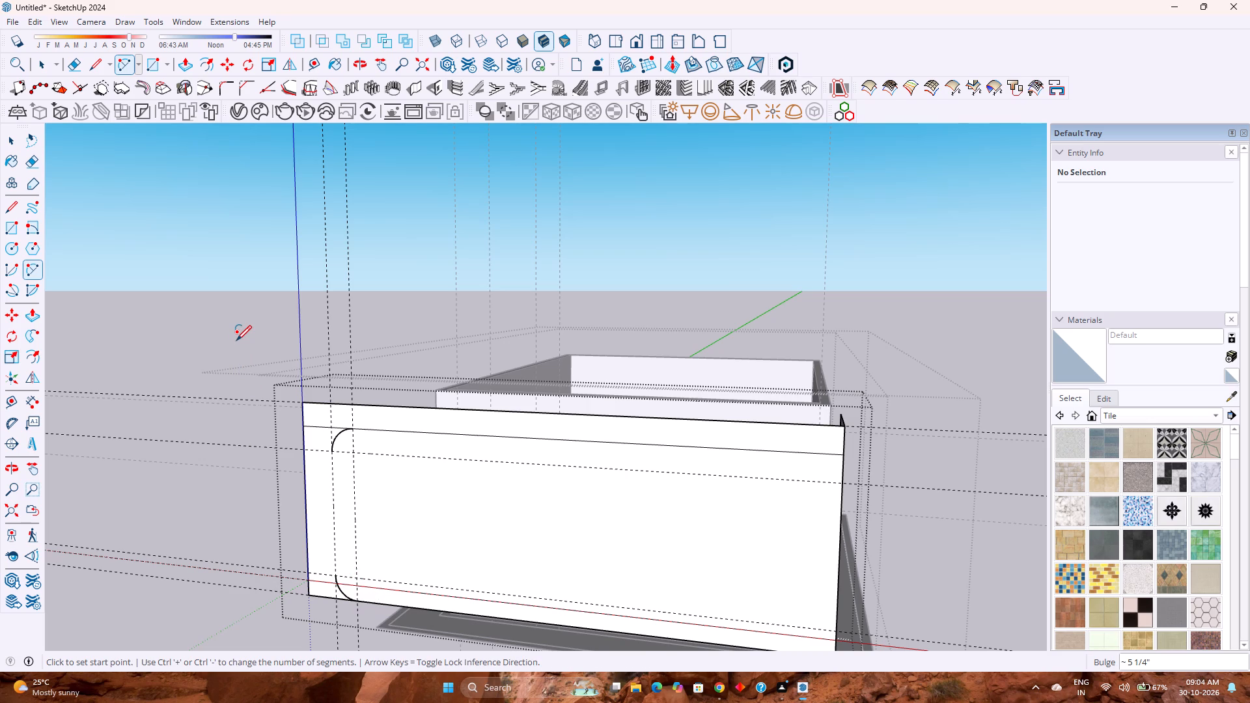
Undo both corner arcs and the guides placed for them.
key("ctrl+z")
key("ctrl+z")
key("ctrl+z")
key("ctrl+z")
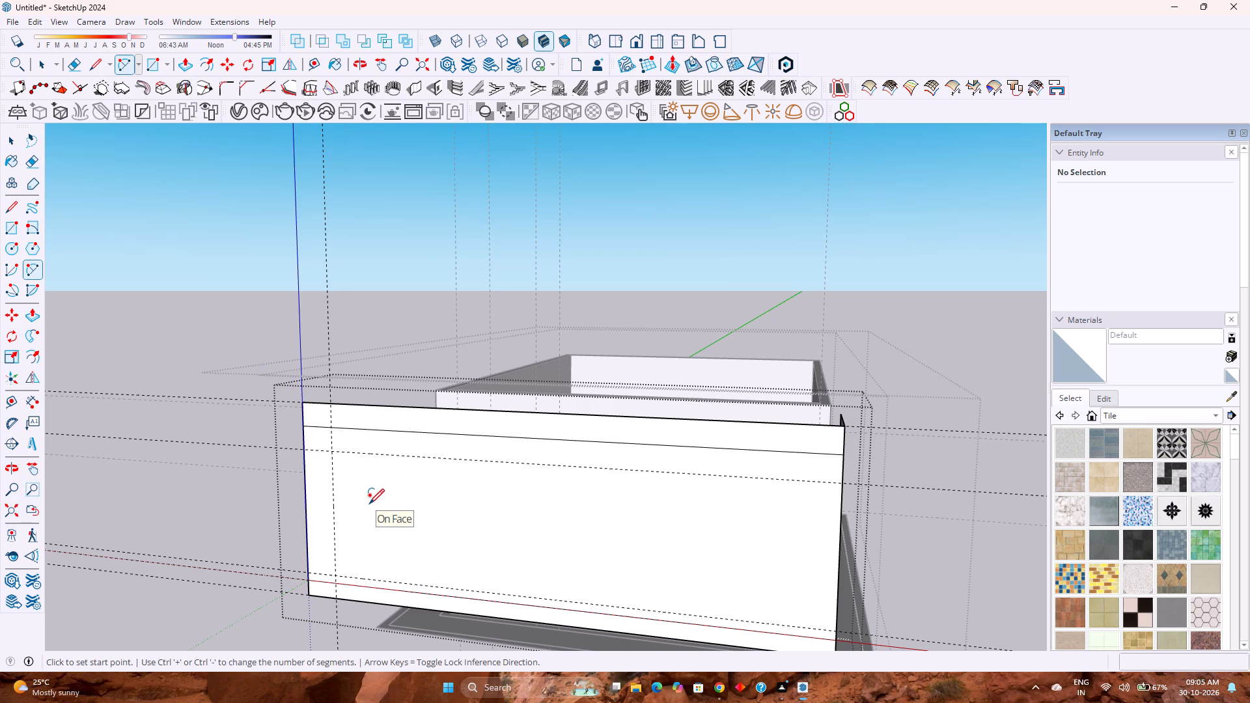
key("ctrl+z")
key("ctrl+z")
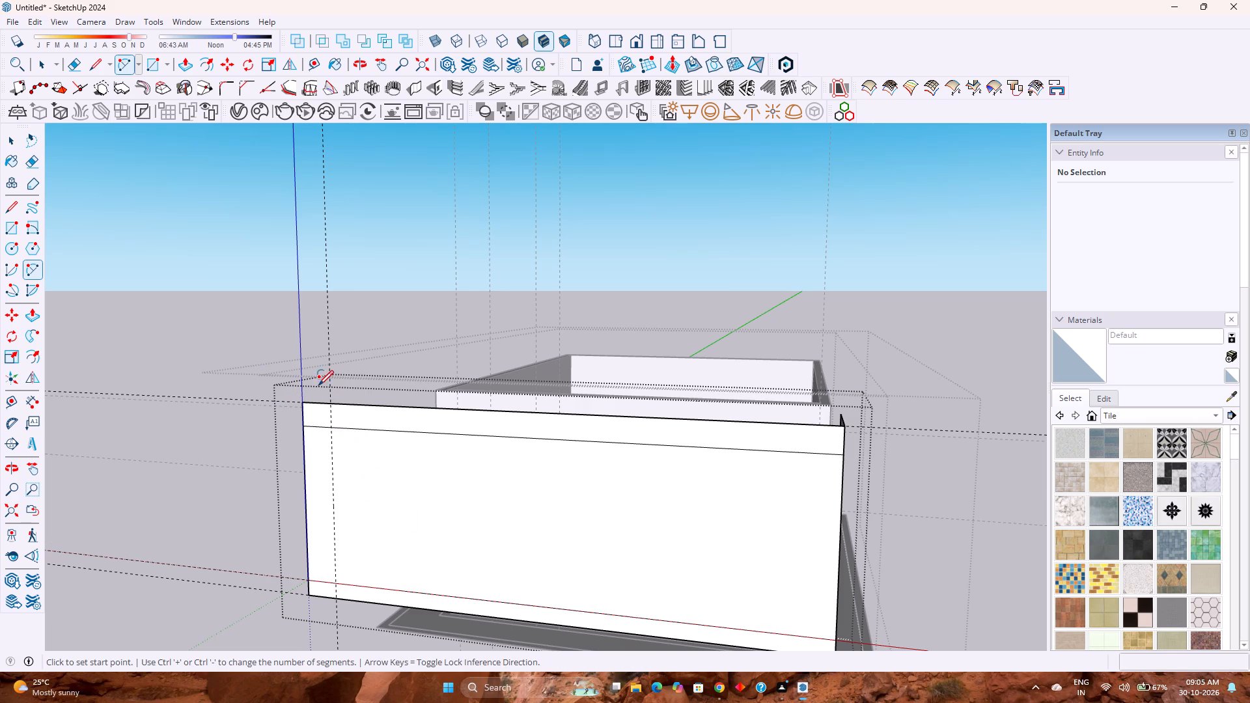
Place a horizontal guide 1'6" above the guide near the front face's bottom, and another below the line near its top.
left_click(318, 62)
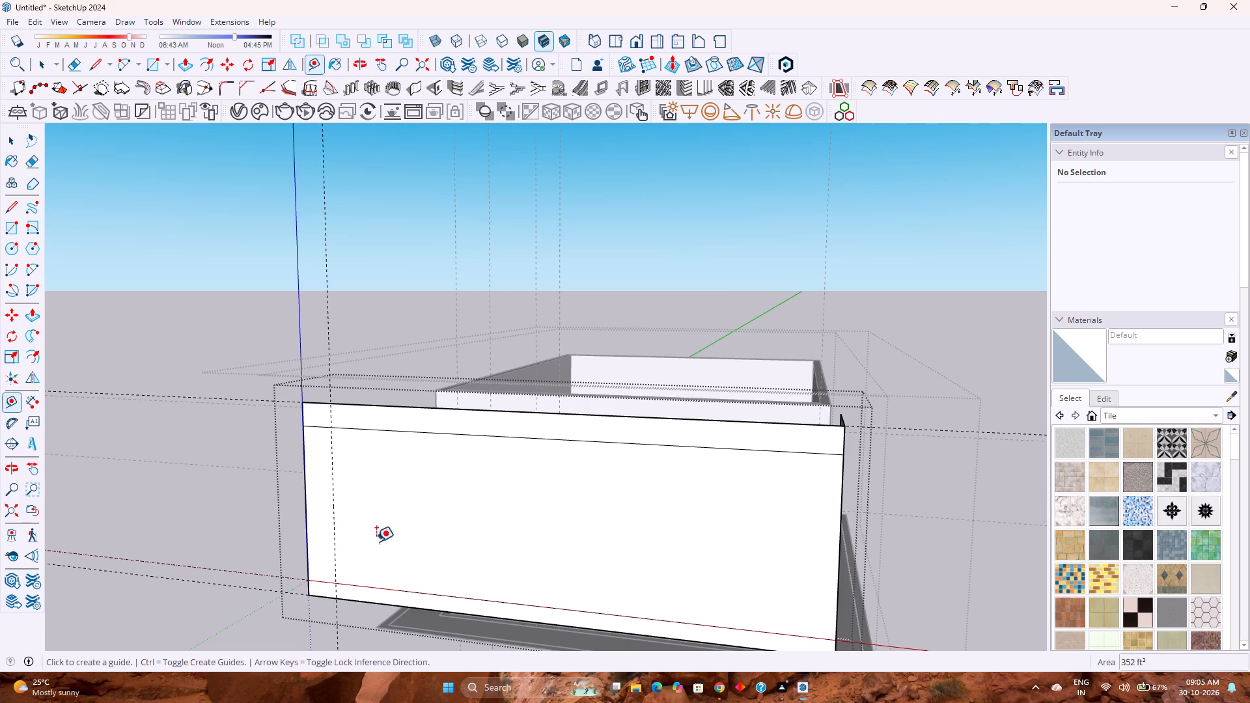
left_click(275, 573)
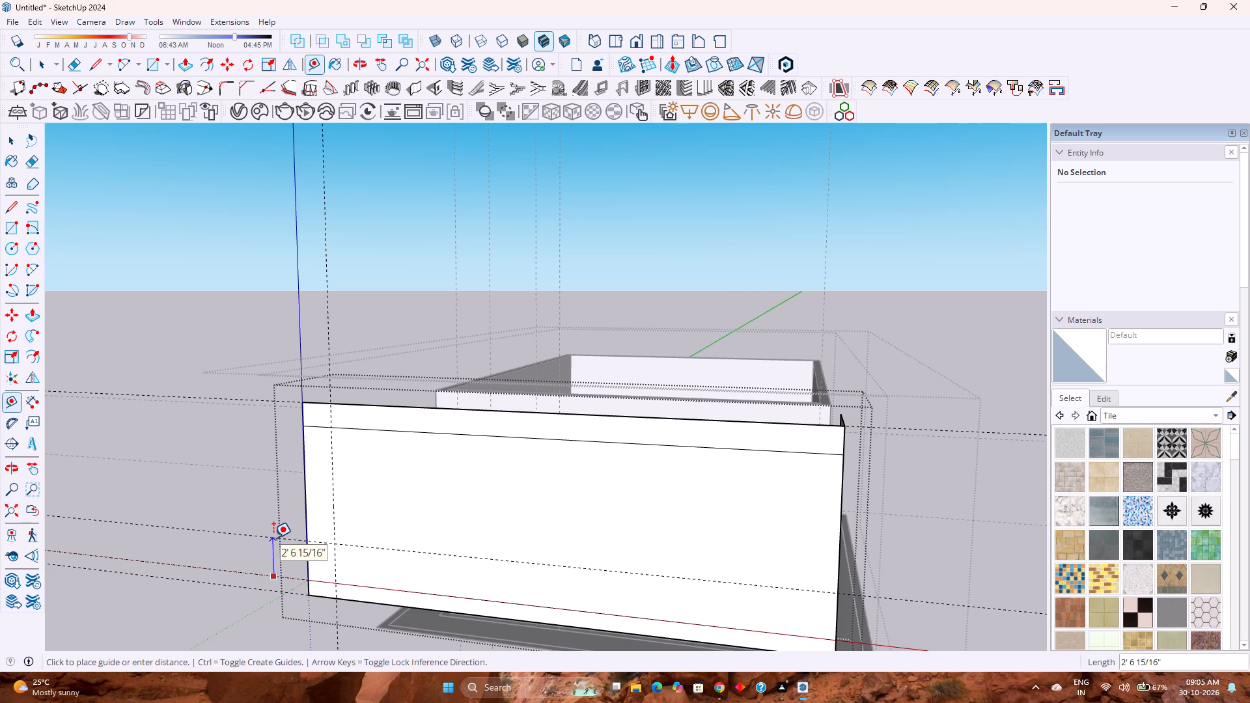
type("1'6\"")
key("Return")
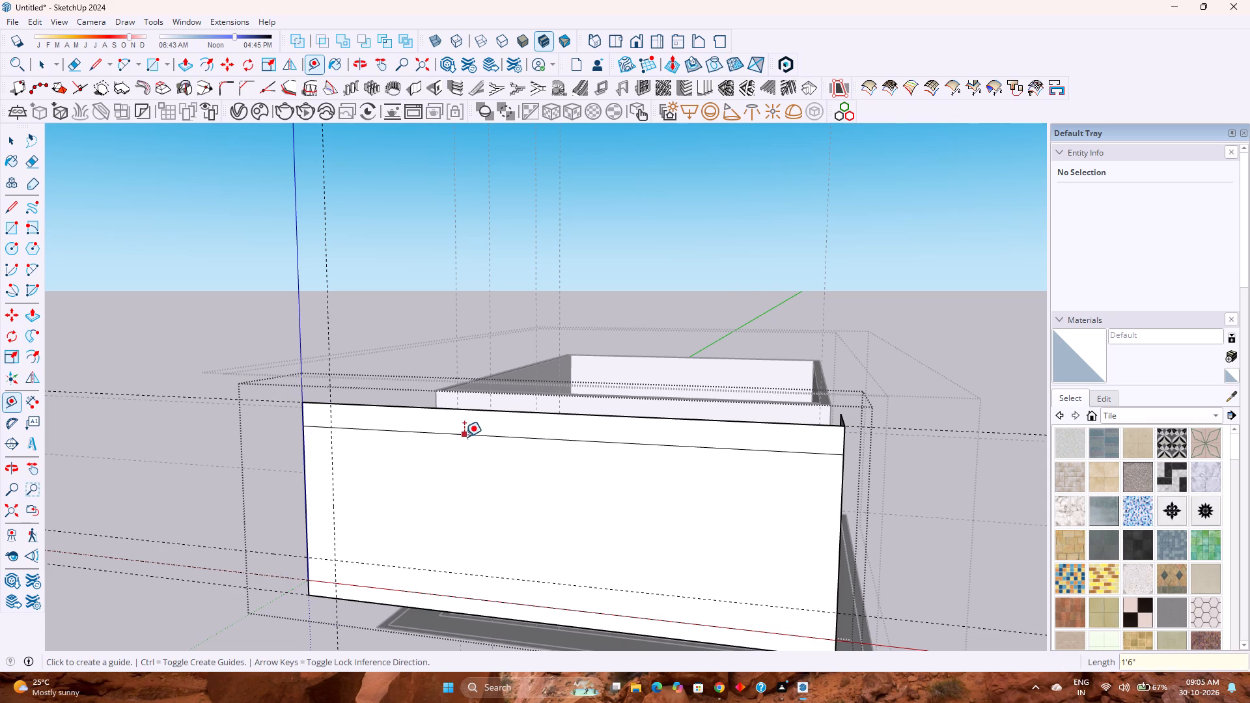
left_click(465, 435)
double_click(457, 454)
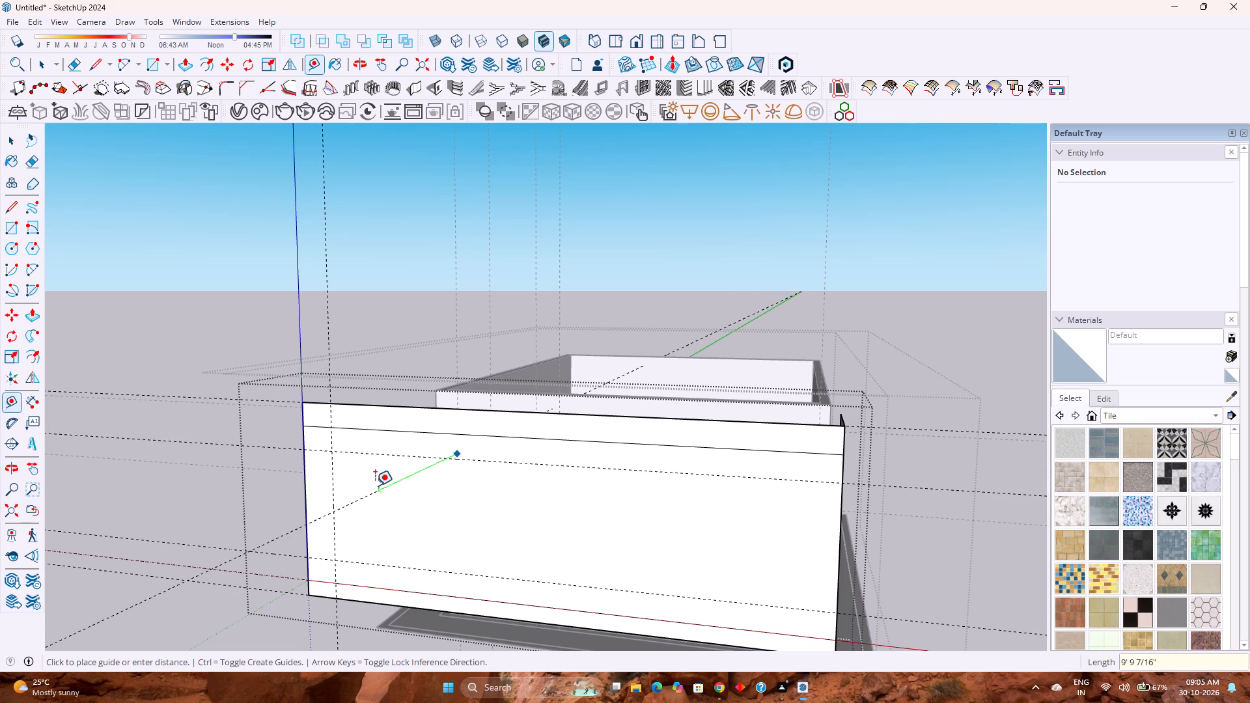
key("Escape")
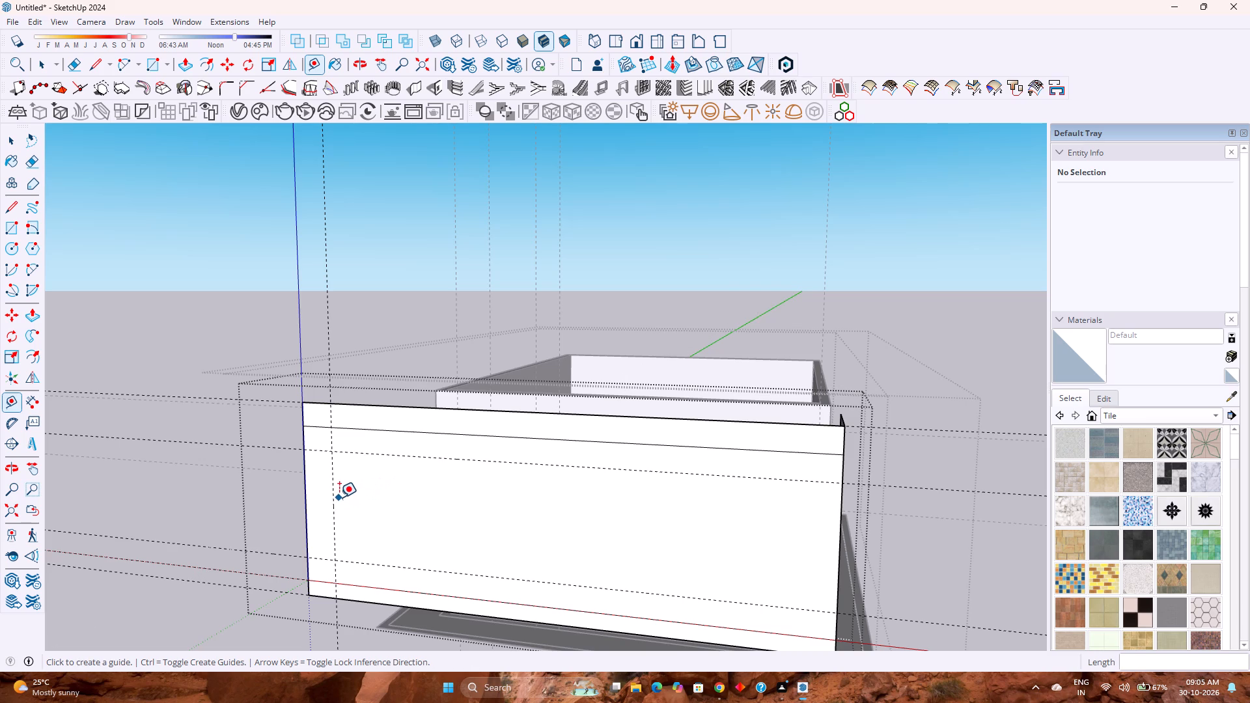
Place a vertical guide 1'6" inward from the existing vertical guide on the front face.
left_click(334, 494)
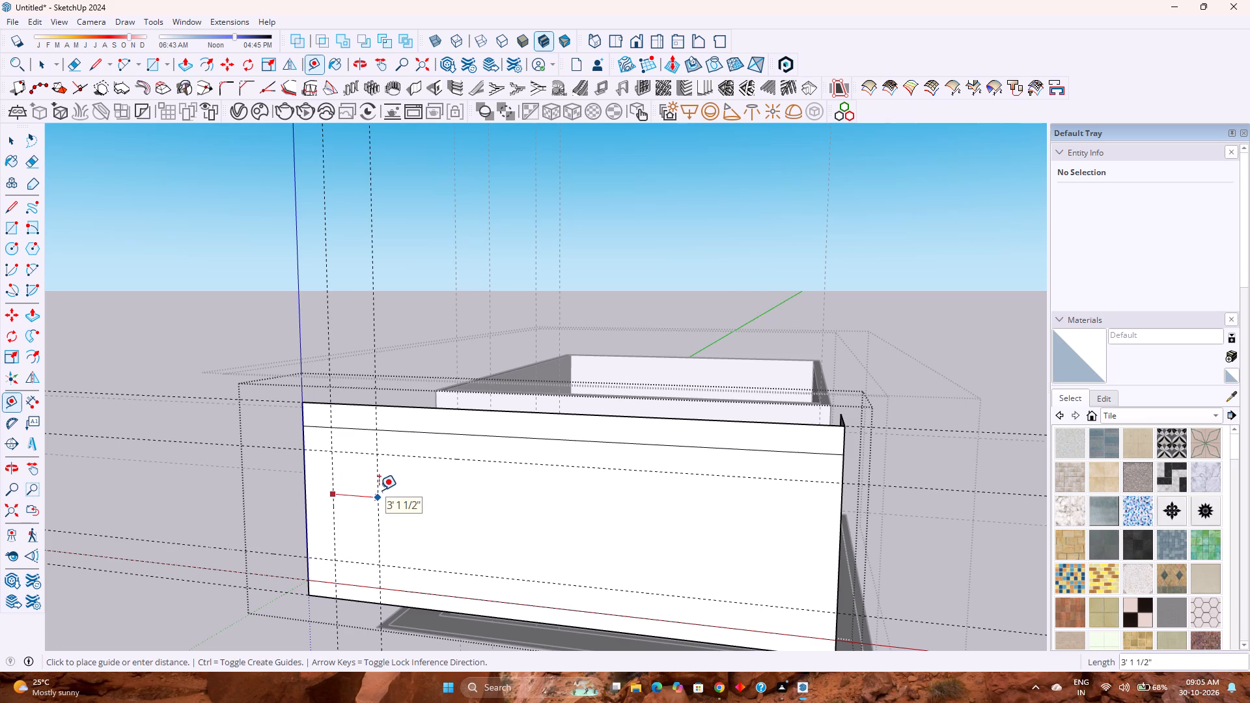
type("1'6\"")
key("Return")
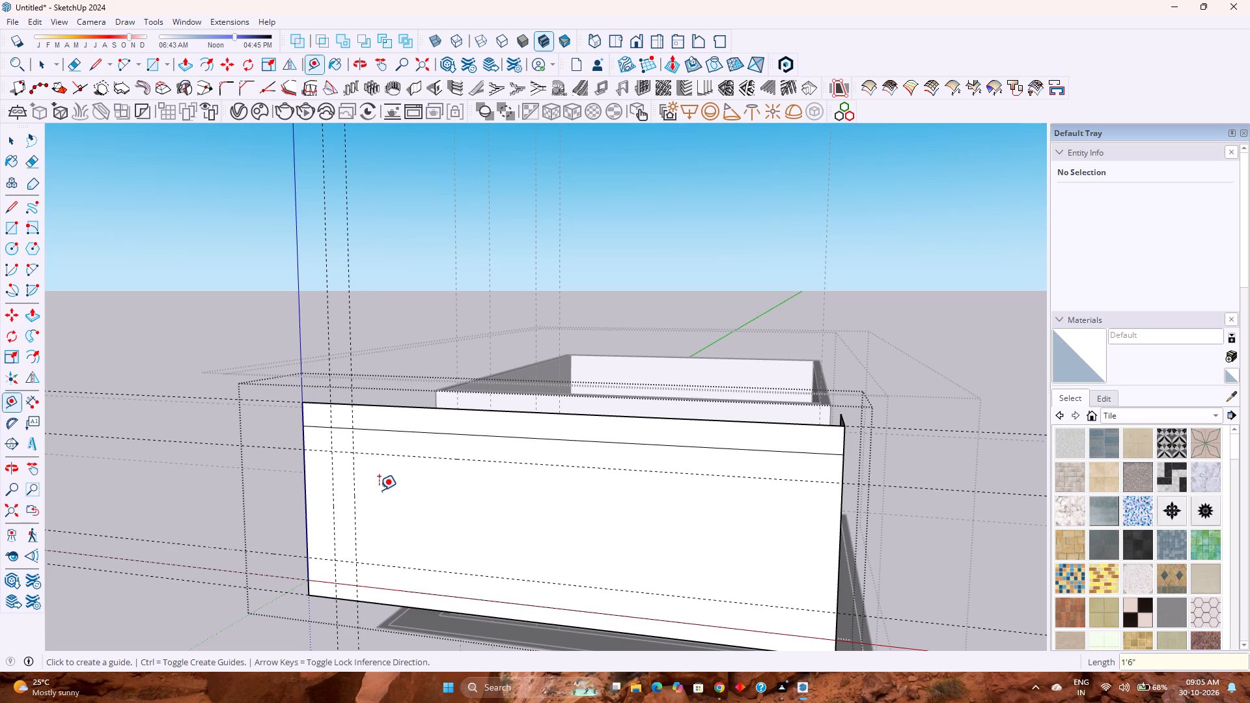
Draw tangent arcs between the guide intersections to round the inner opening's upper and lower left corners.
key("a")
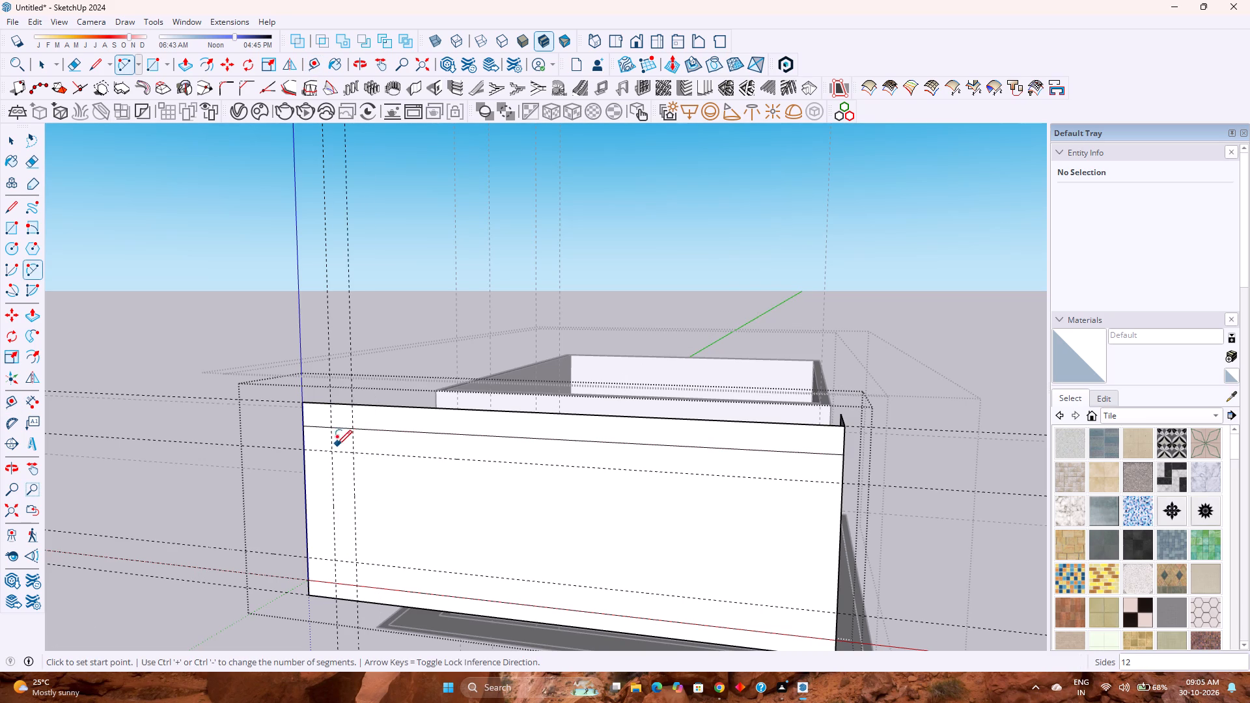
left_click(335, 450)
left_click(352, 432)
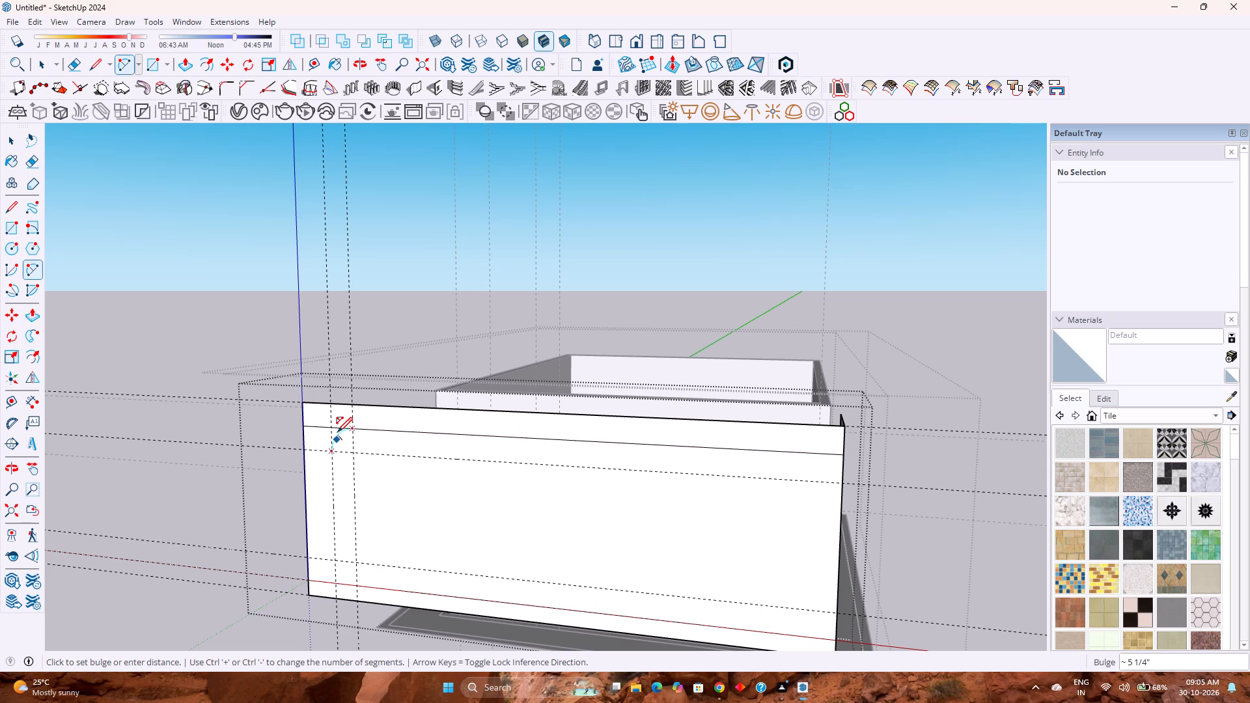
left_click(342, 430)
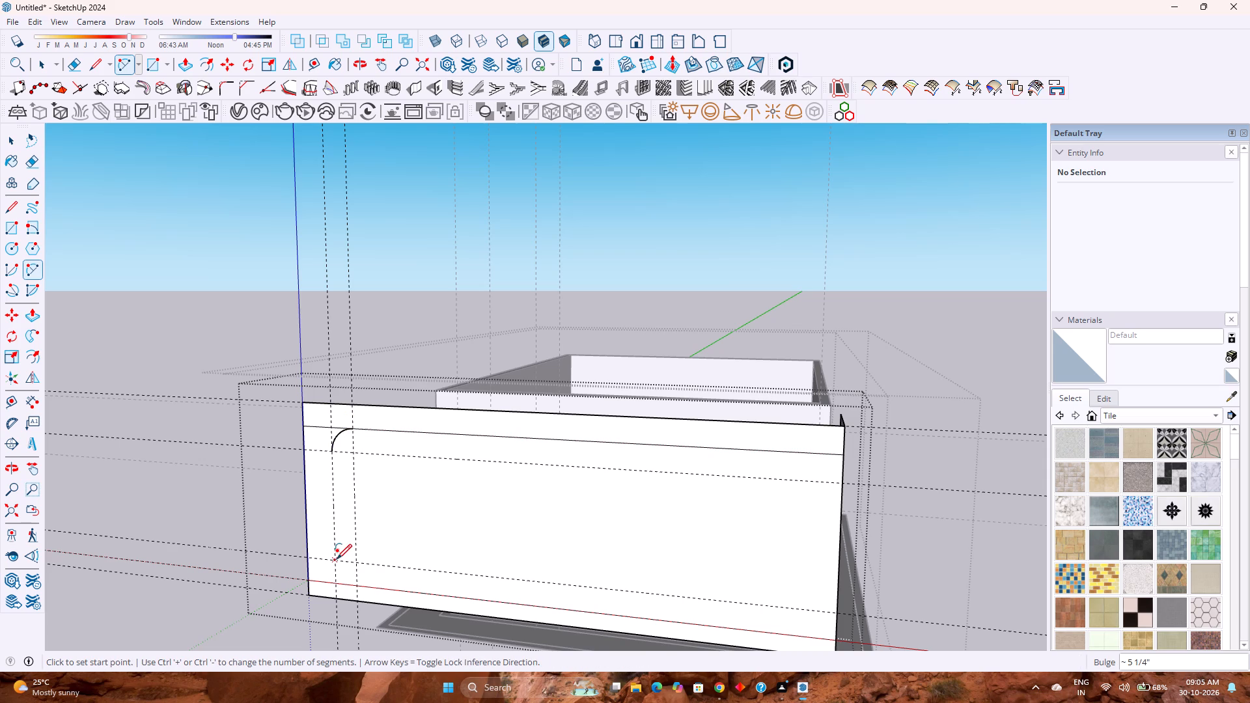
left_click(337, 559)
left_click(355, 588)
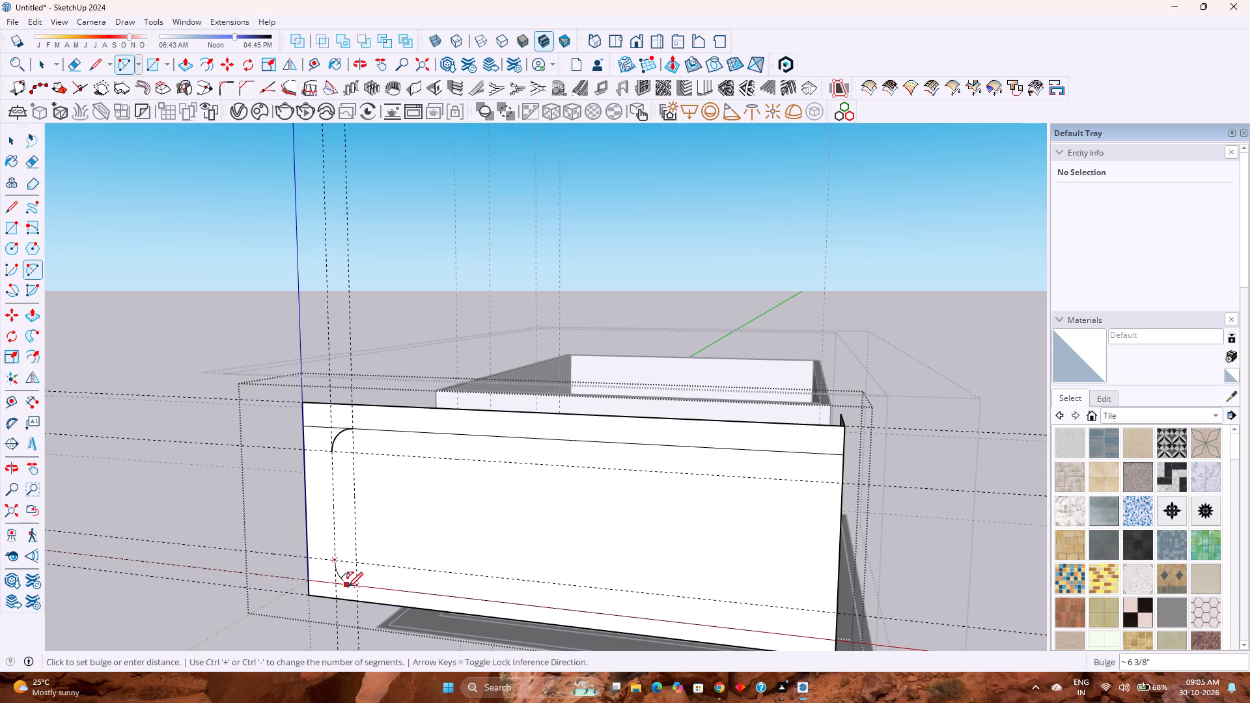
left_click(348, 587)
Draw a vertical line joining the two arcs and a 28'6" line from the lower arc to the front face's right edge.
key("l")
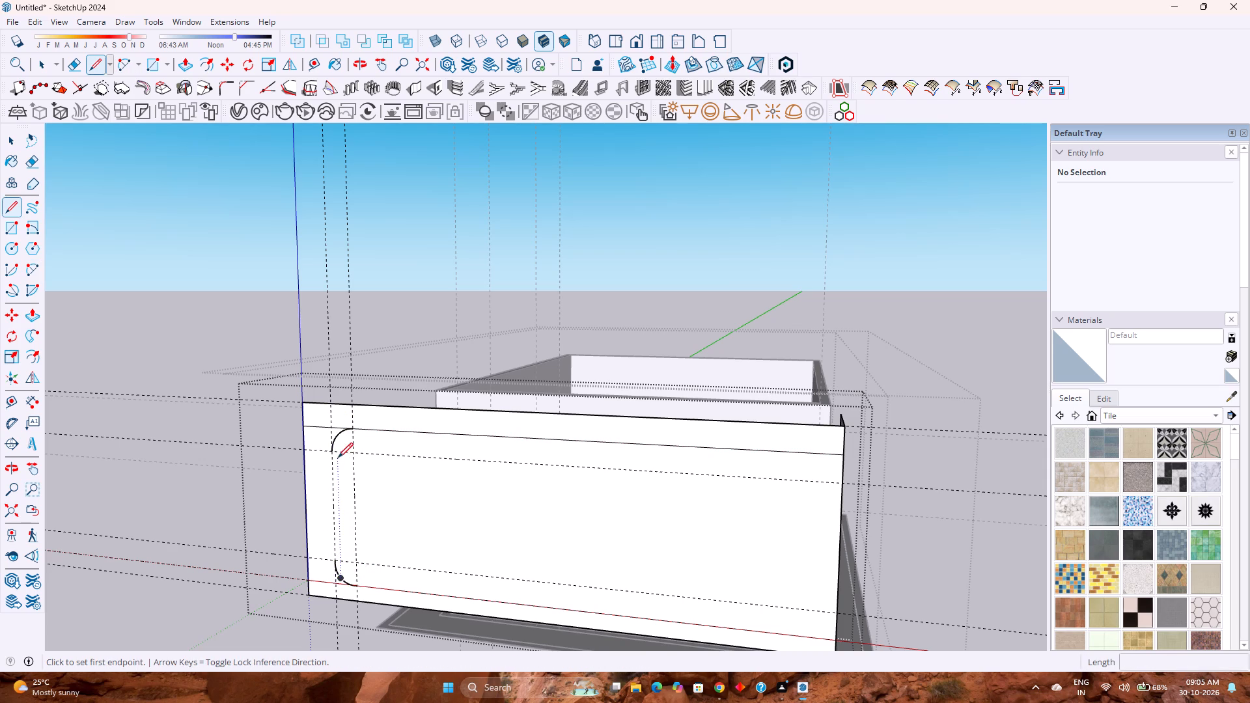
left_click(333, 450)
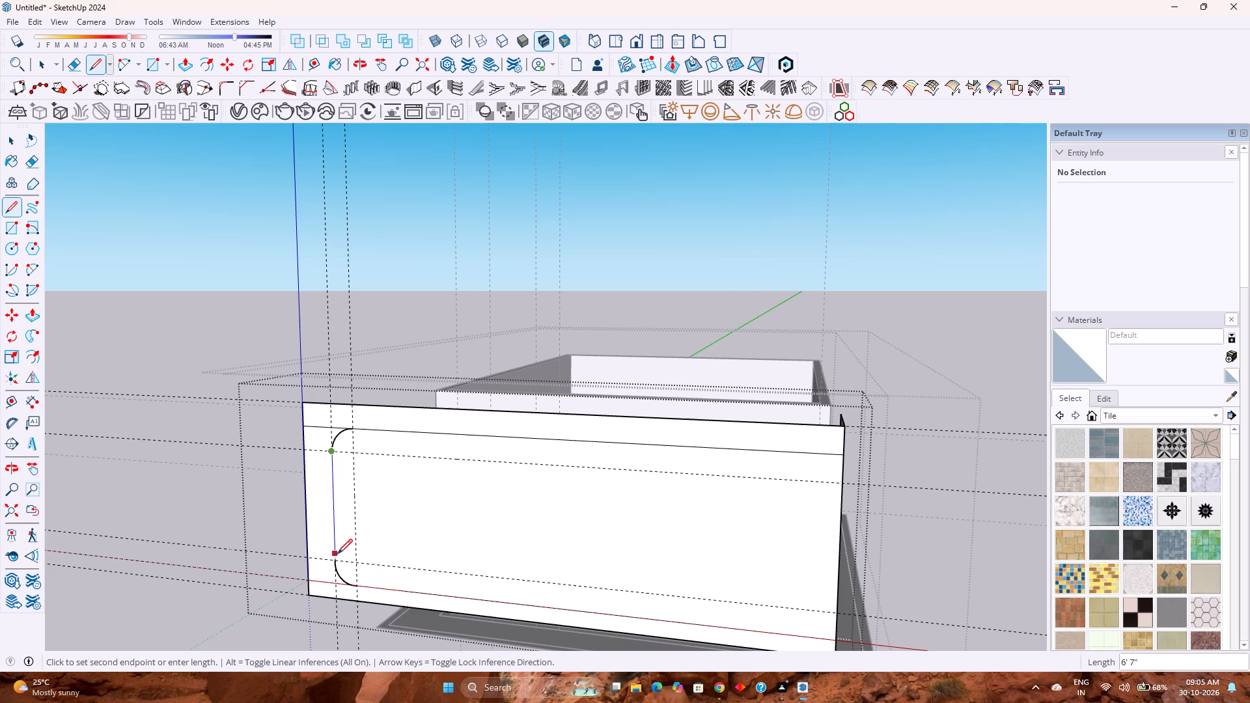
left_click(338, 557)
key("Escape")
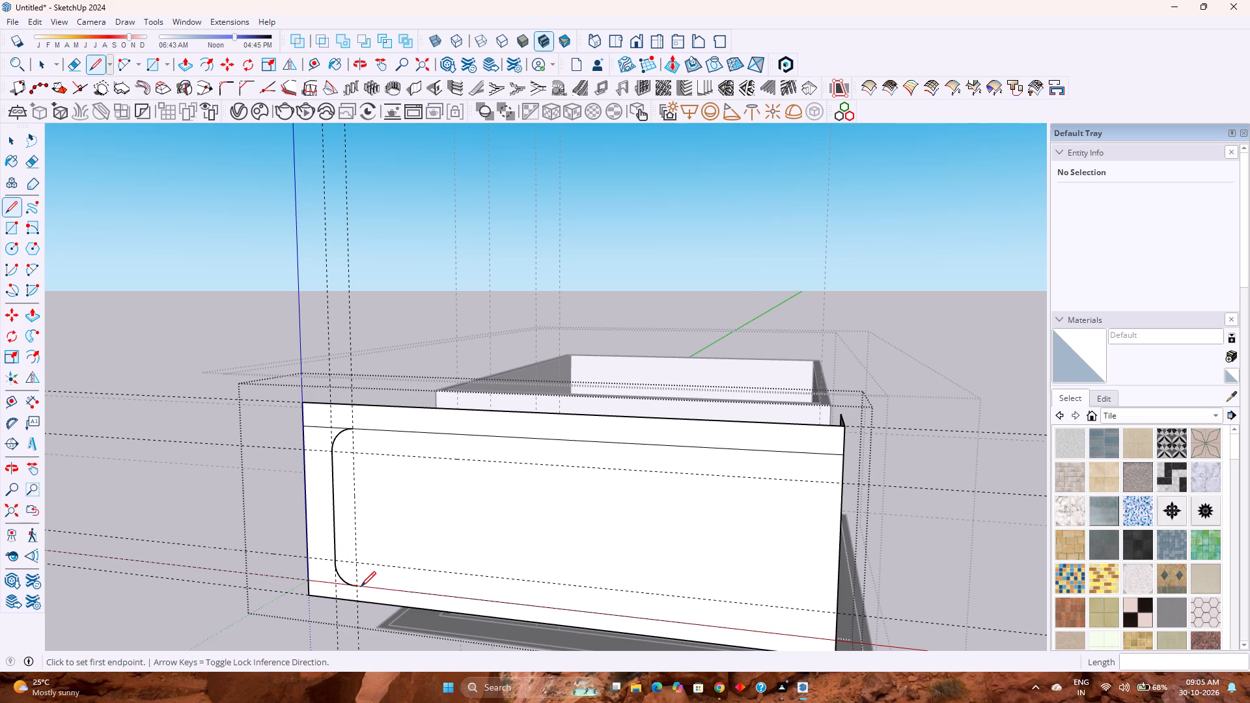
left_click(357, 586)
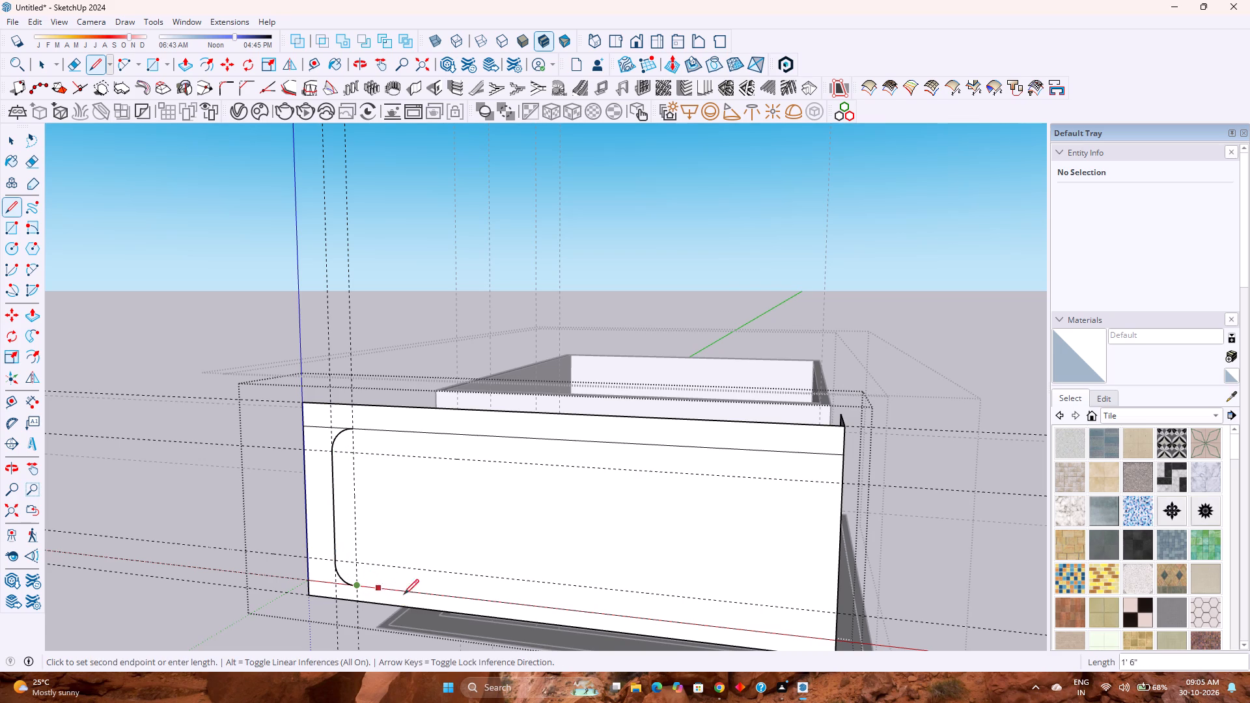
left_click(835, 640)
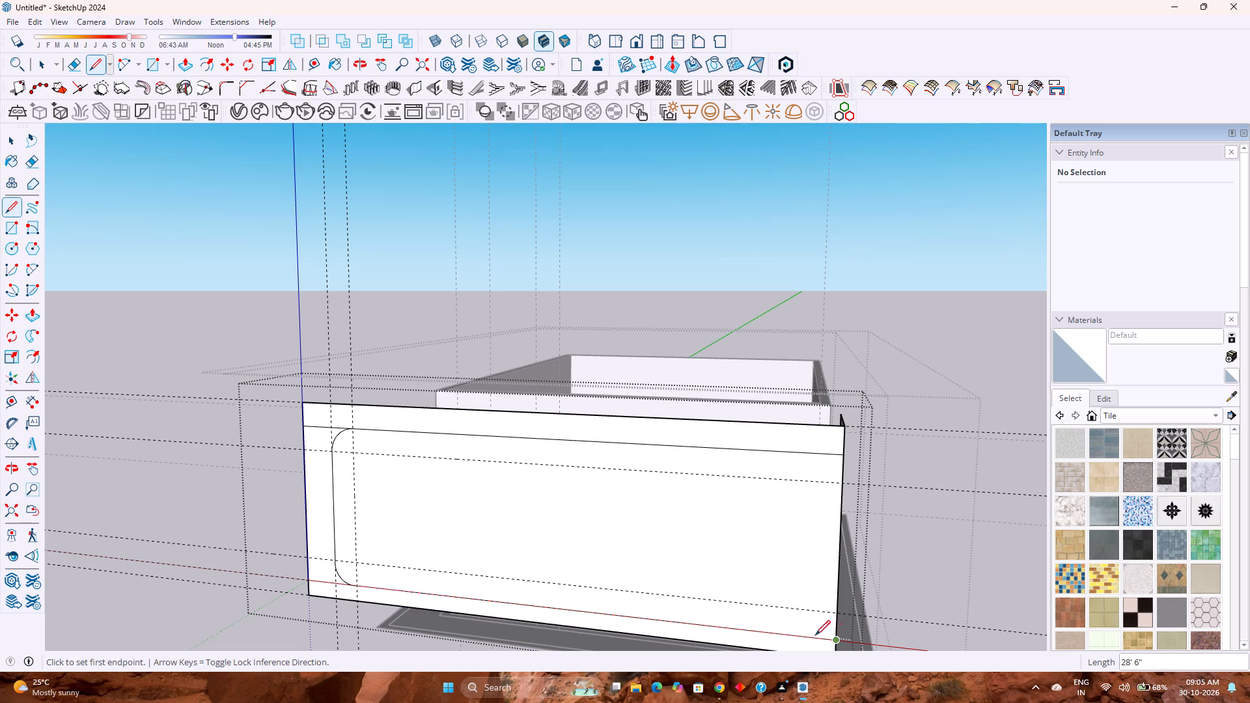
Erase the leftover line segment between the upper arc and the front face's left edge.
key("e")
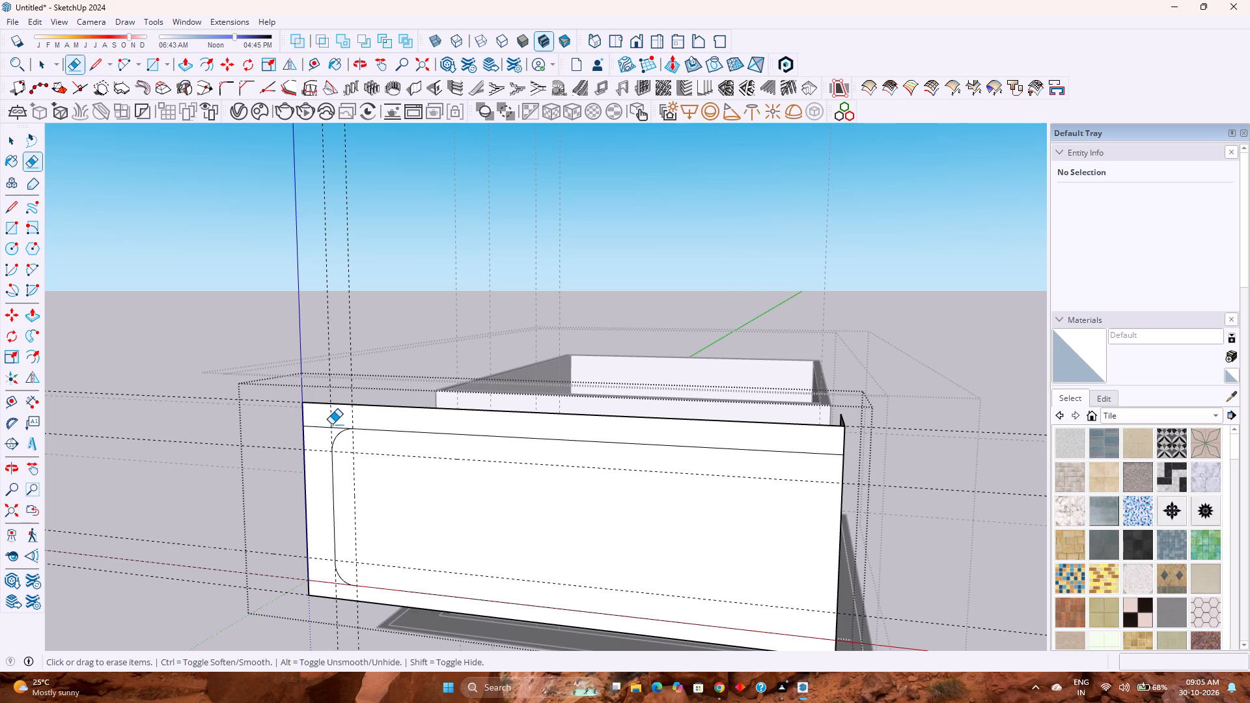
left_click(321, 428)
Continue the opening's upper and lower lines across the side return face to its far edge.
scroll(321, 428, "down", 3)
middle_click_drag(551, 542, 464, 534)
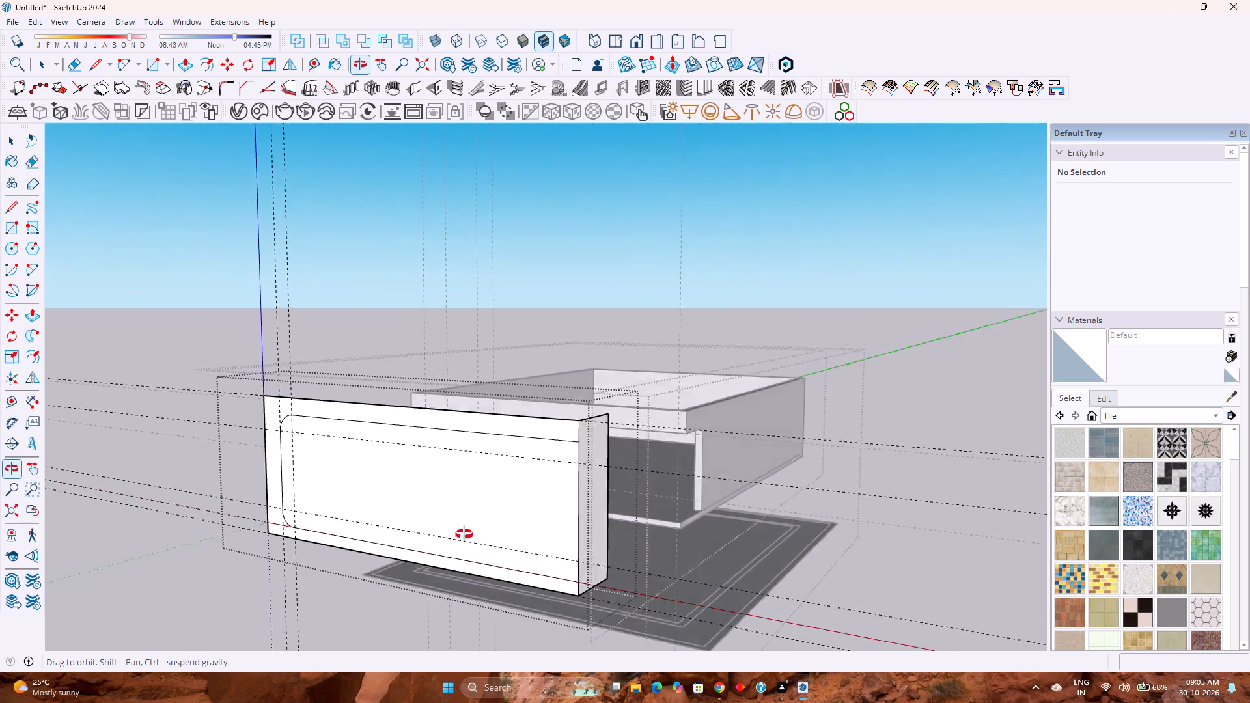
middle_click_drag(464, 534, 433, 533)
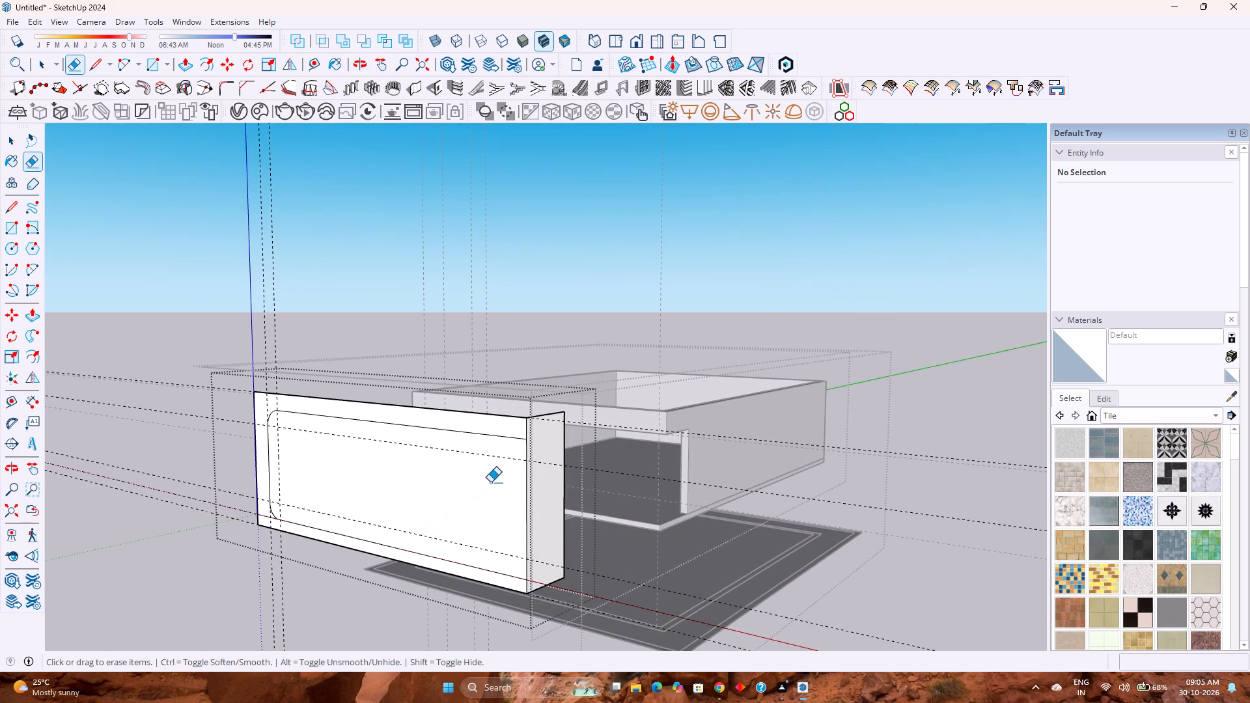
key("l")
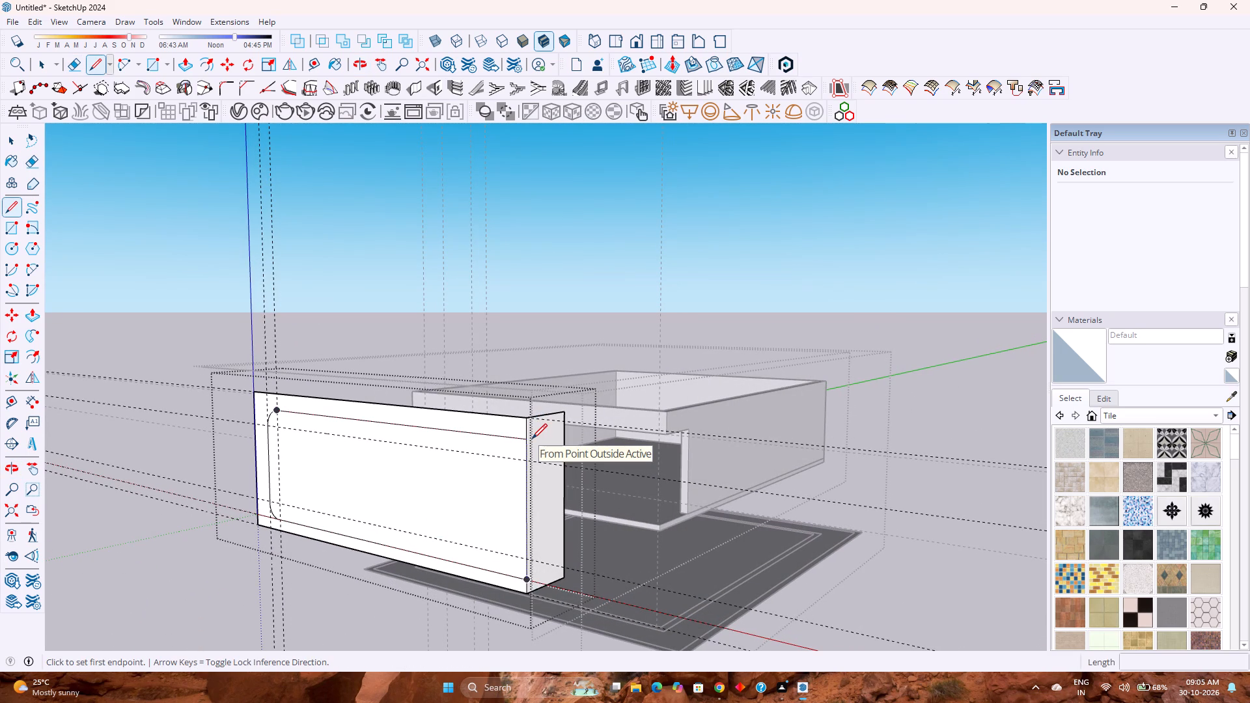
left_click(527, 439)
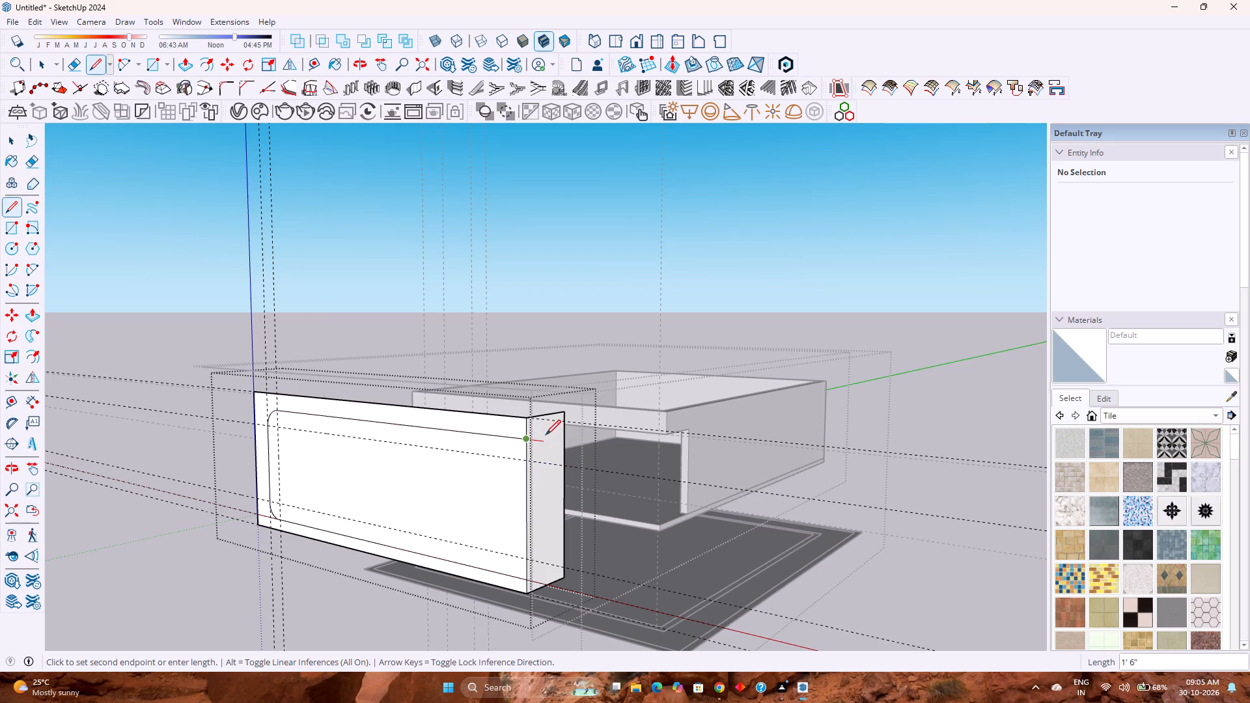
left_click(561, 433)
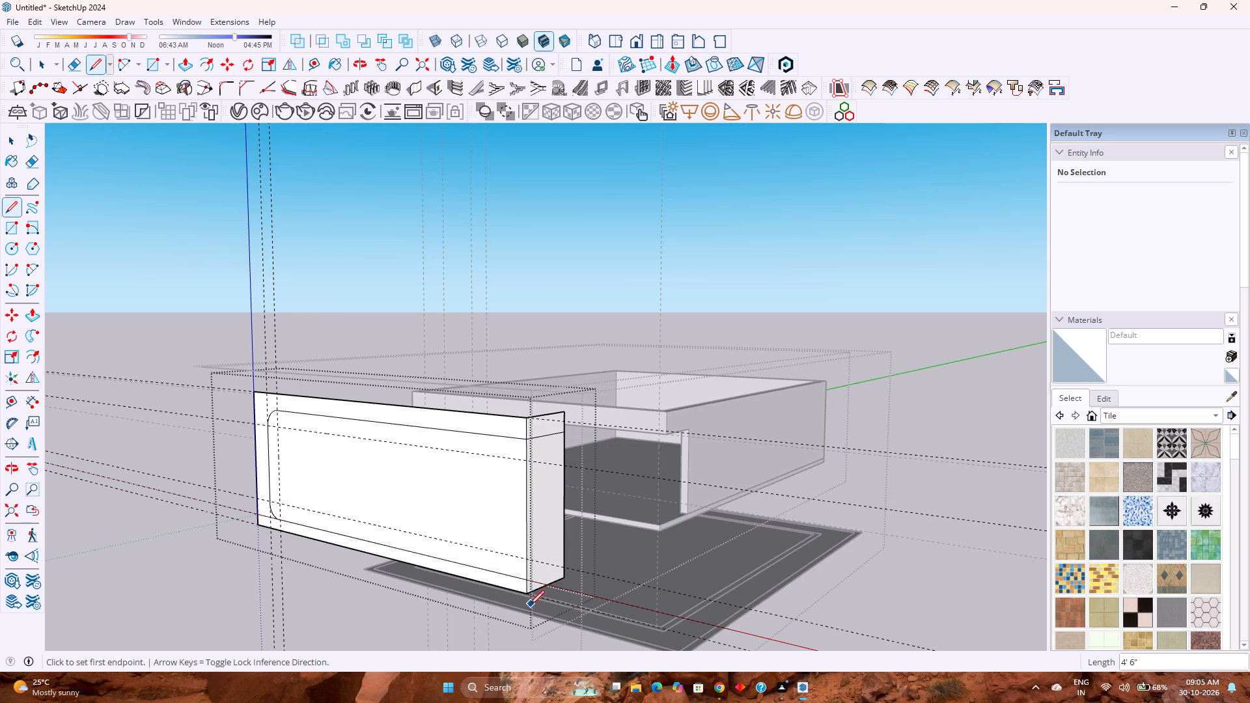
left_click(529, 579)
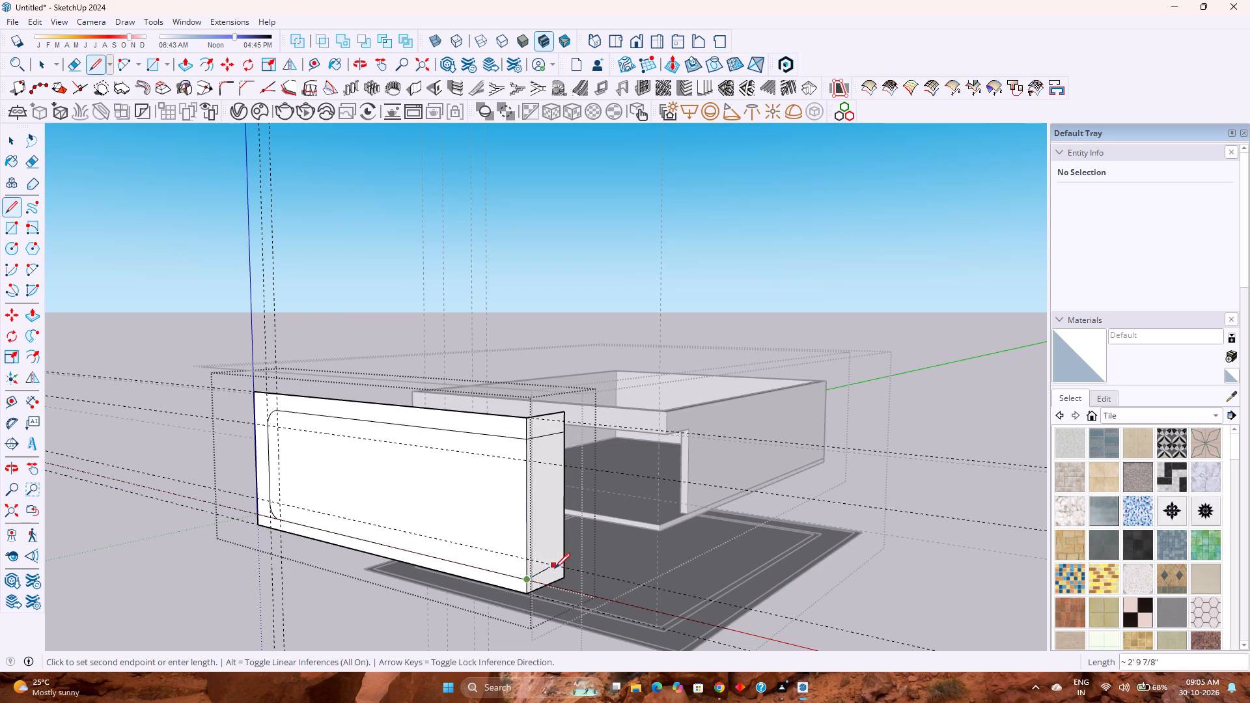
left_click(566, 566)
Erase the side return's middle outer edge and corner edge to open up the front and side faces between the bands.
key("e")
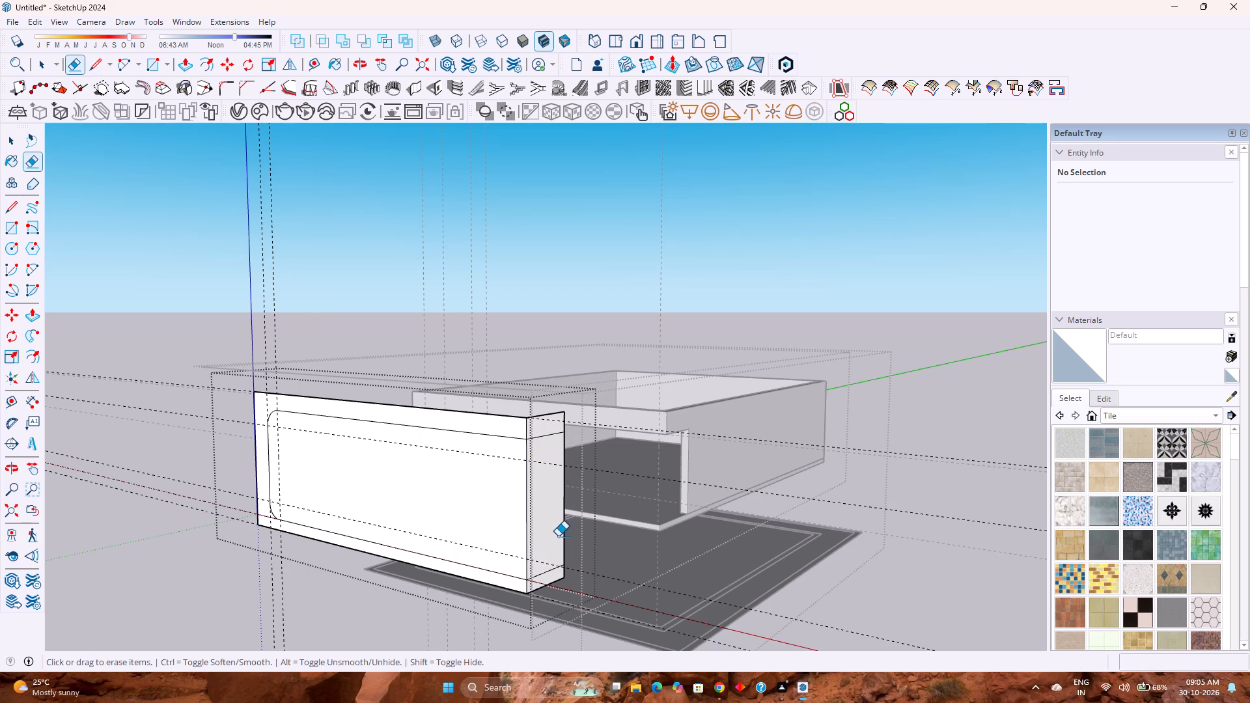
left_click(566, 521)
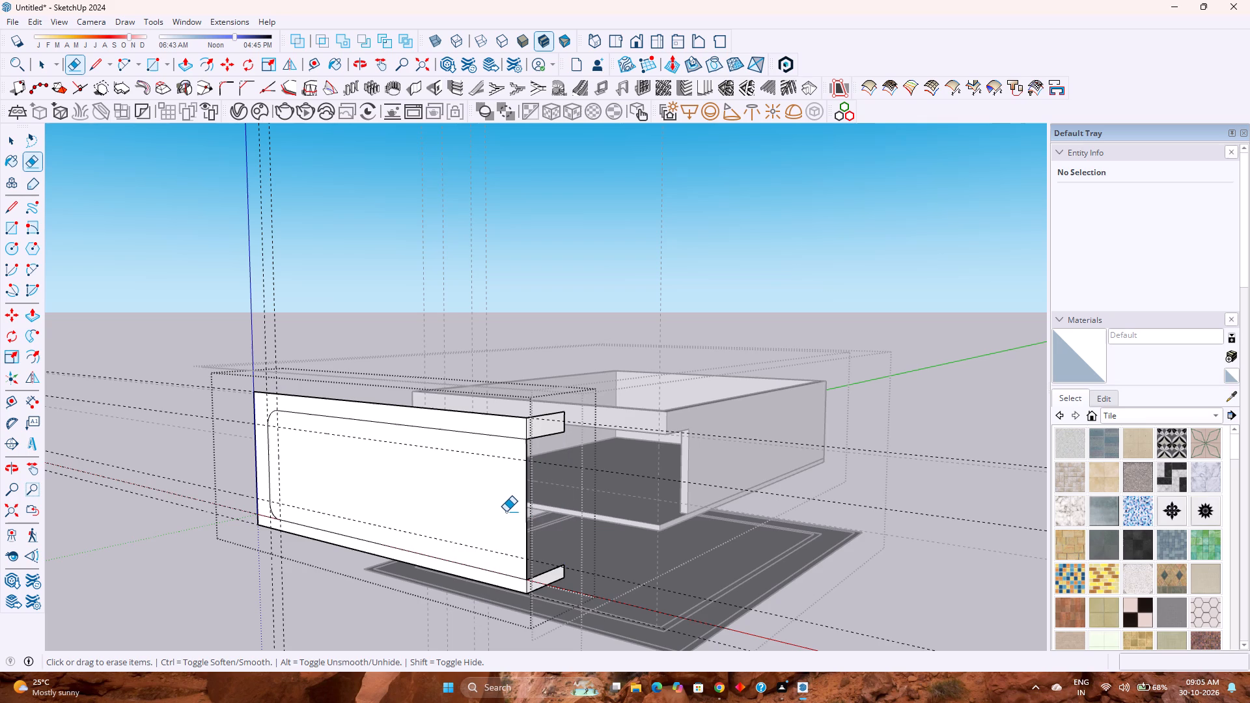
left_click(506, 511)
left_click(525, 506)
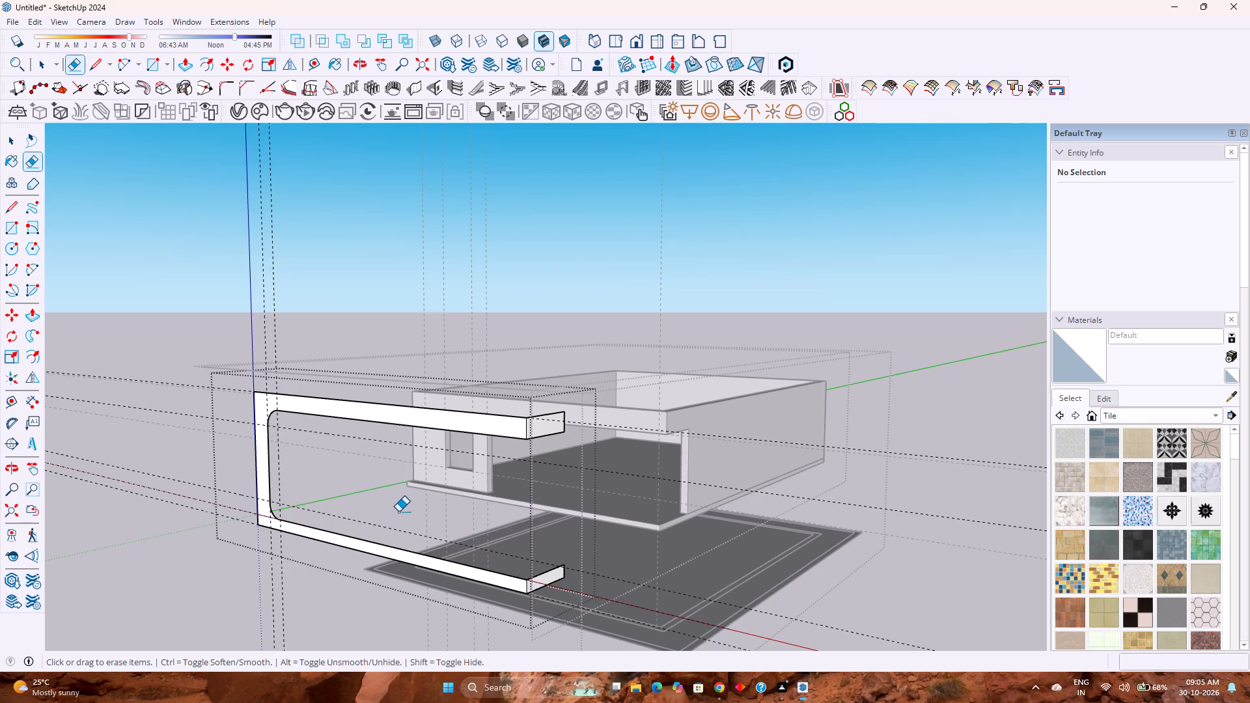
Delete the guides placed for the front frame.
middle_click_drag(400, 512, 458, 514)
middle_click(458, 515)
middle_click_drag(460, 516, 371, 545)
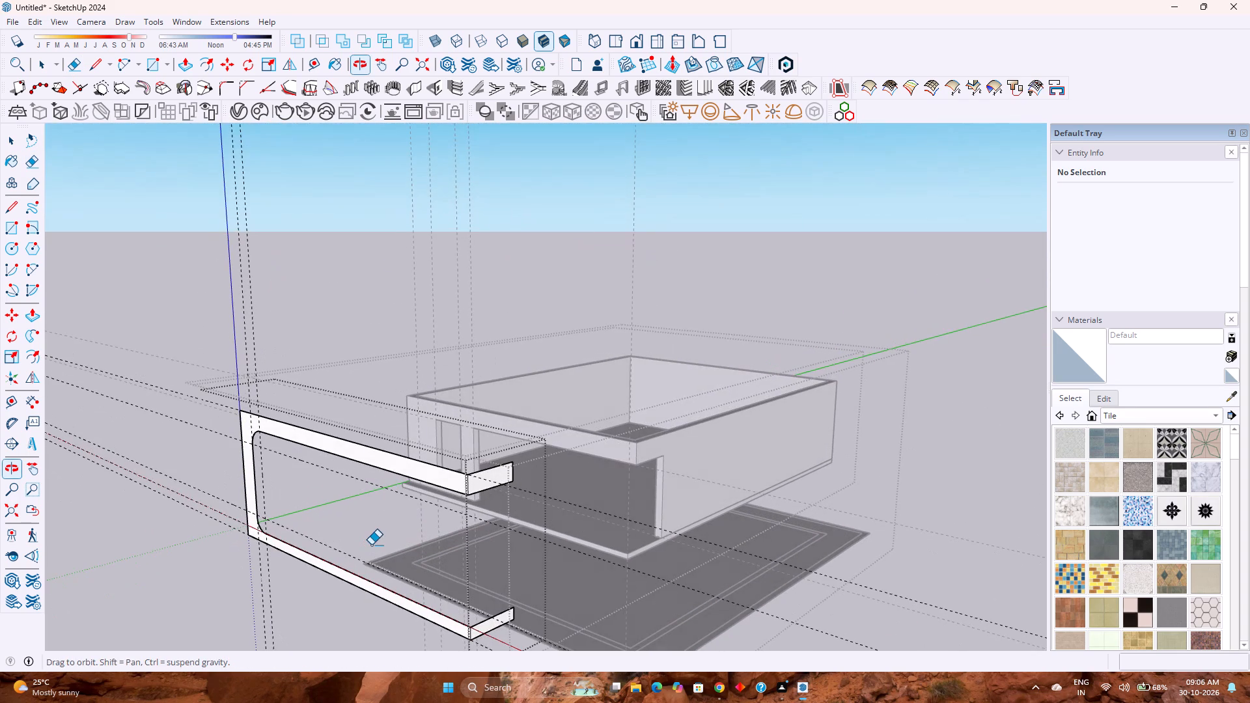
key("space")
left_click(29, 20)
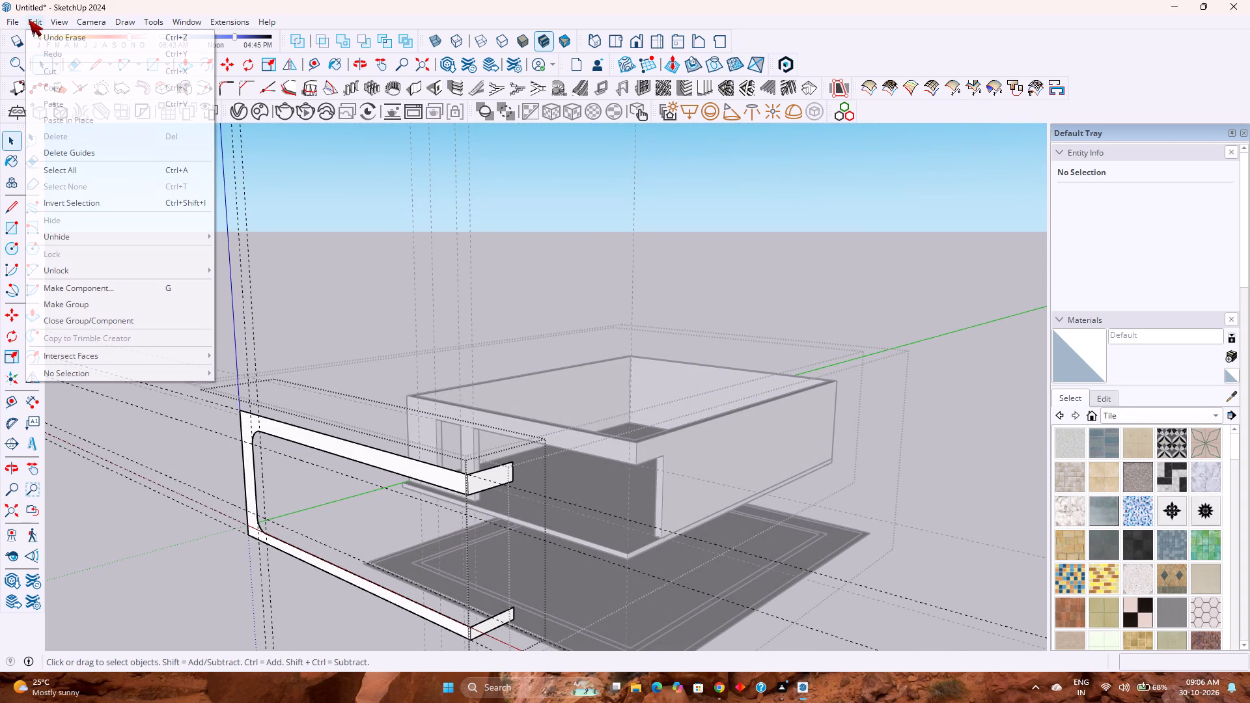
left_click(83, 149)
Push/Pull the C-shaped front frame face outward by 1'.
scroll(312, 444, "up", 4)
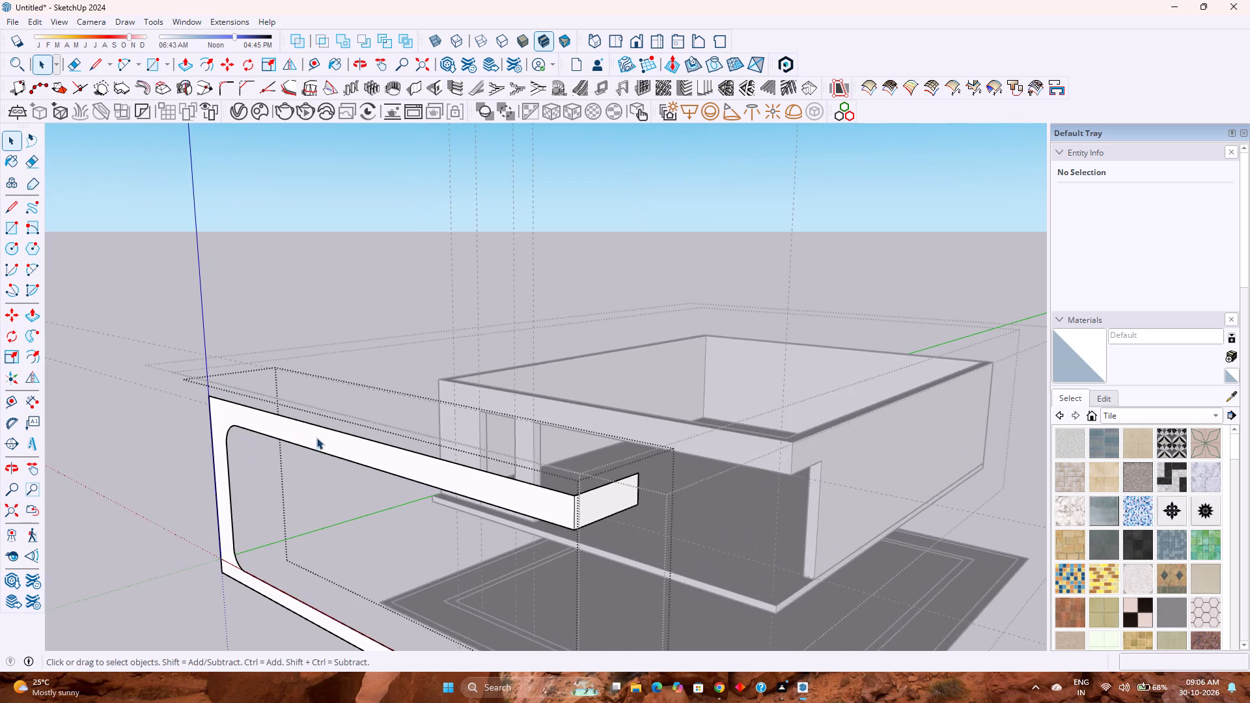
scroll(322, 437, "down", 1)
middle_click_drag(331, 466, 351, 430, "shift")
scroll(351, 430, "up", 1)
scroll(352, 430, "down", 3)
key("p")
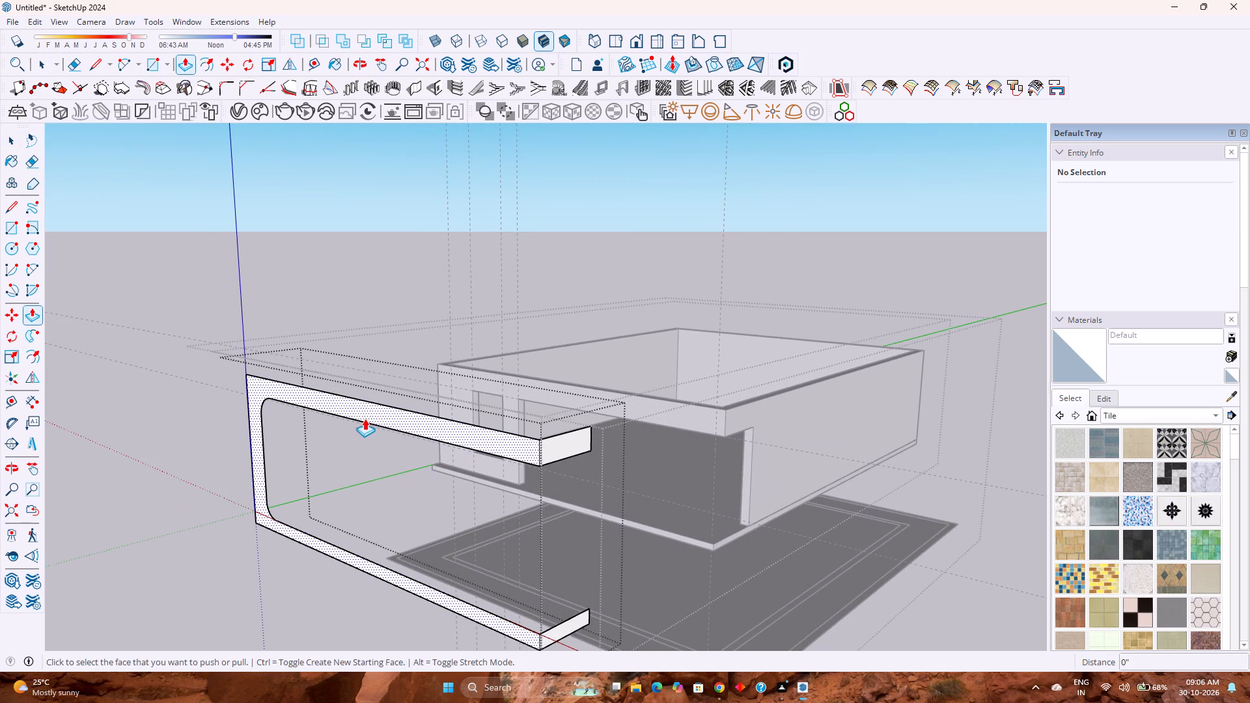
left_click(372, 411)
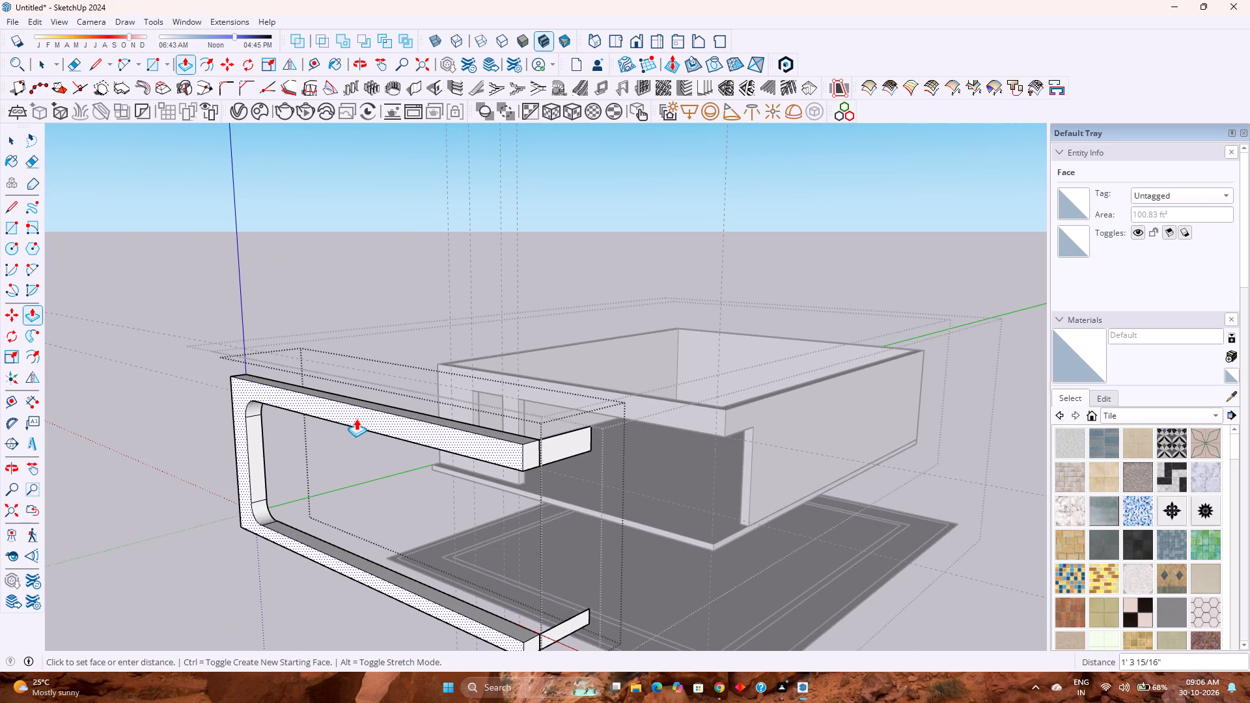
type("1'")
key("Return")
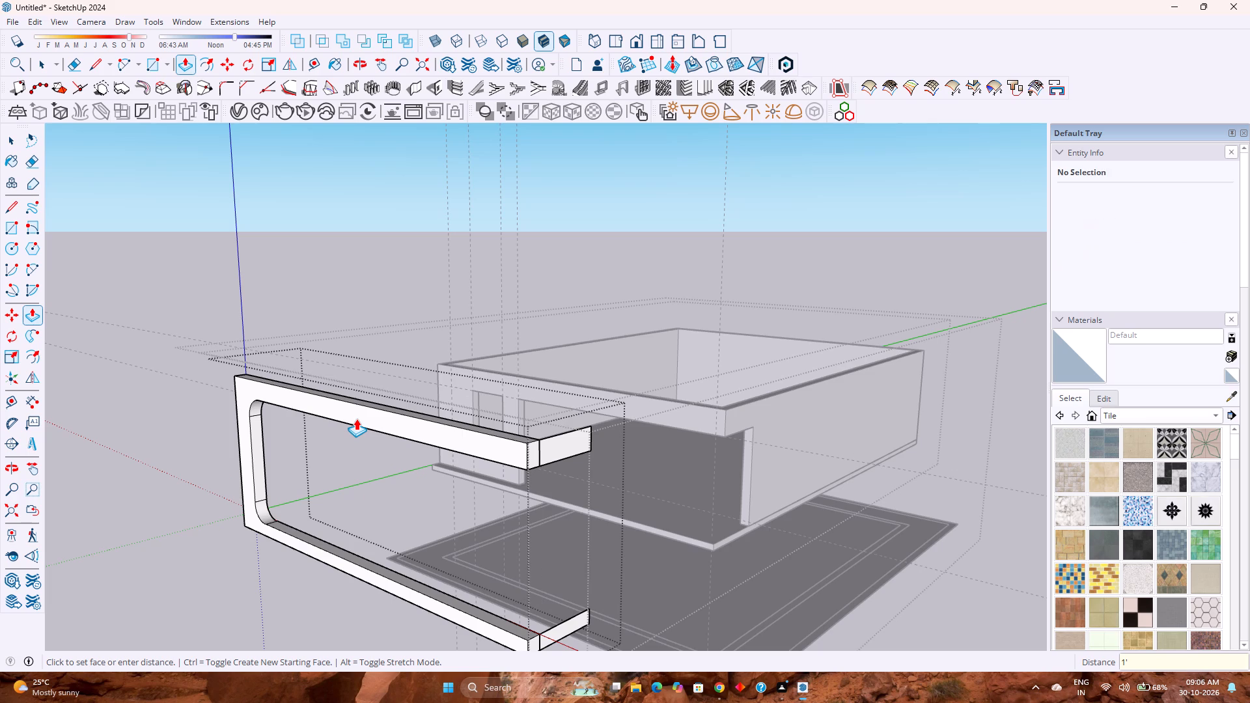
Push/Pull the upper and lower side return faces outward by the same 1' distance.
double_click(561, 450)
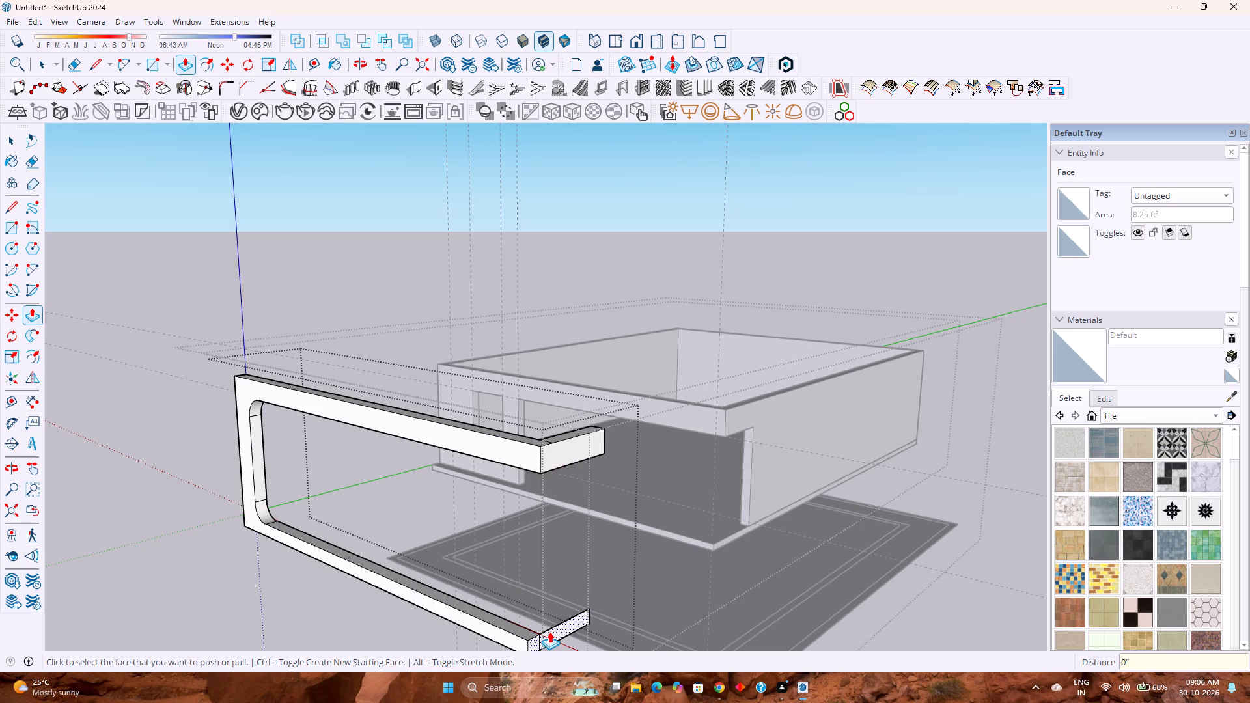
double_click(549, 631)
middle_click_drag(548, 591, 567, 507, "shift")
scroll(567, 505, "up", 2)
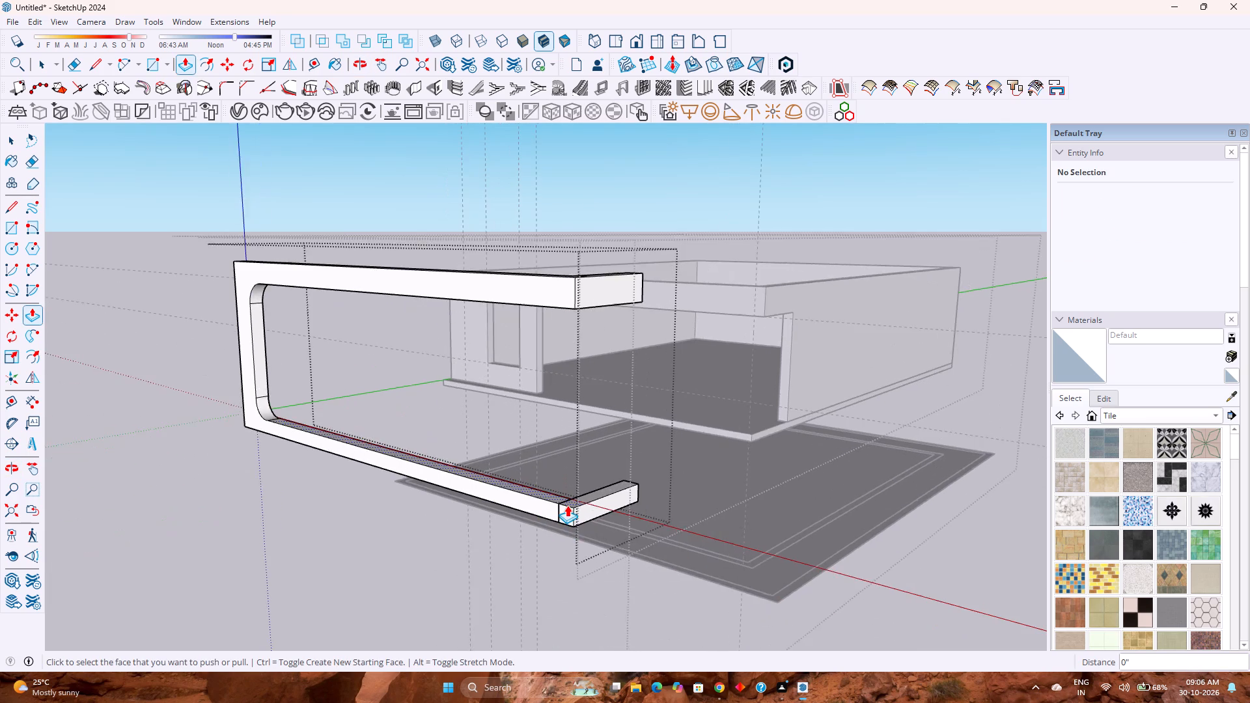
Erase the leftover seam edges on the front and top faces of the lower band at its side return corner.
scroll(567, 505, "up", 7)
middle_click_drag(551, 514, 639, 566)
key("e")
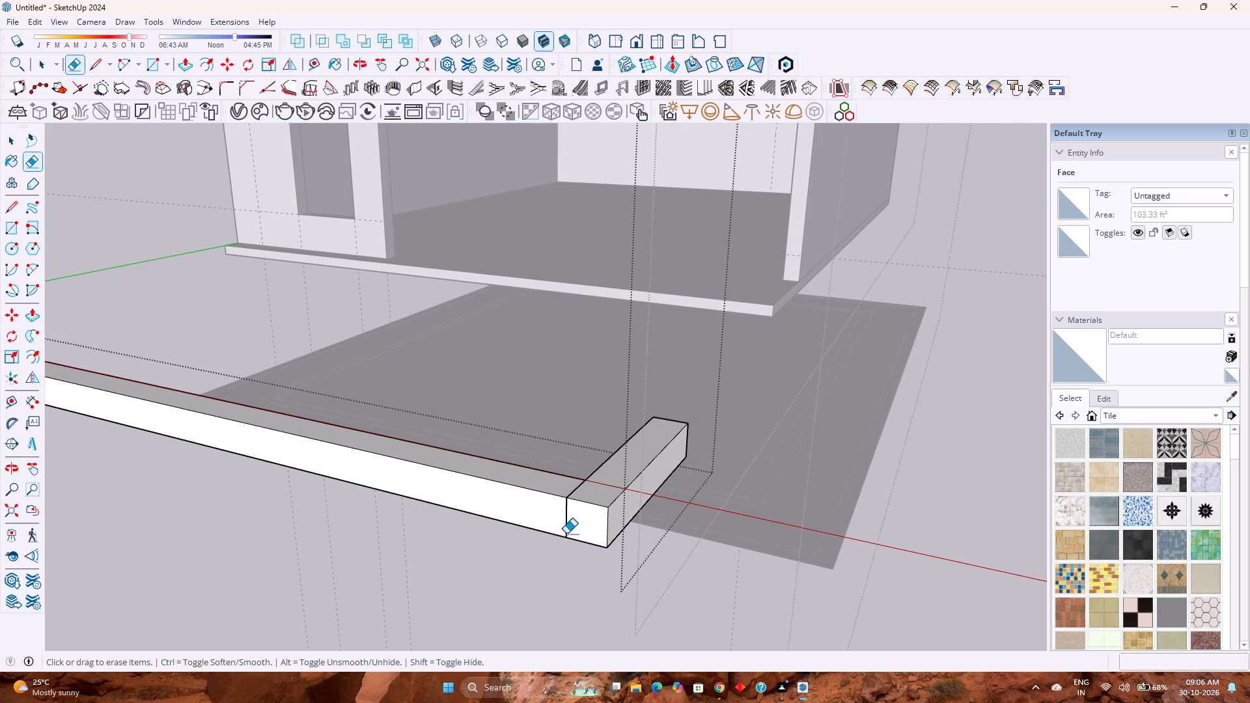
left_click(566, 519)
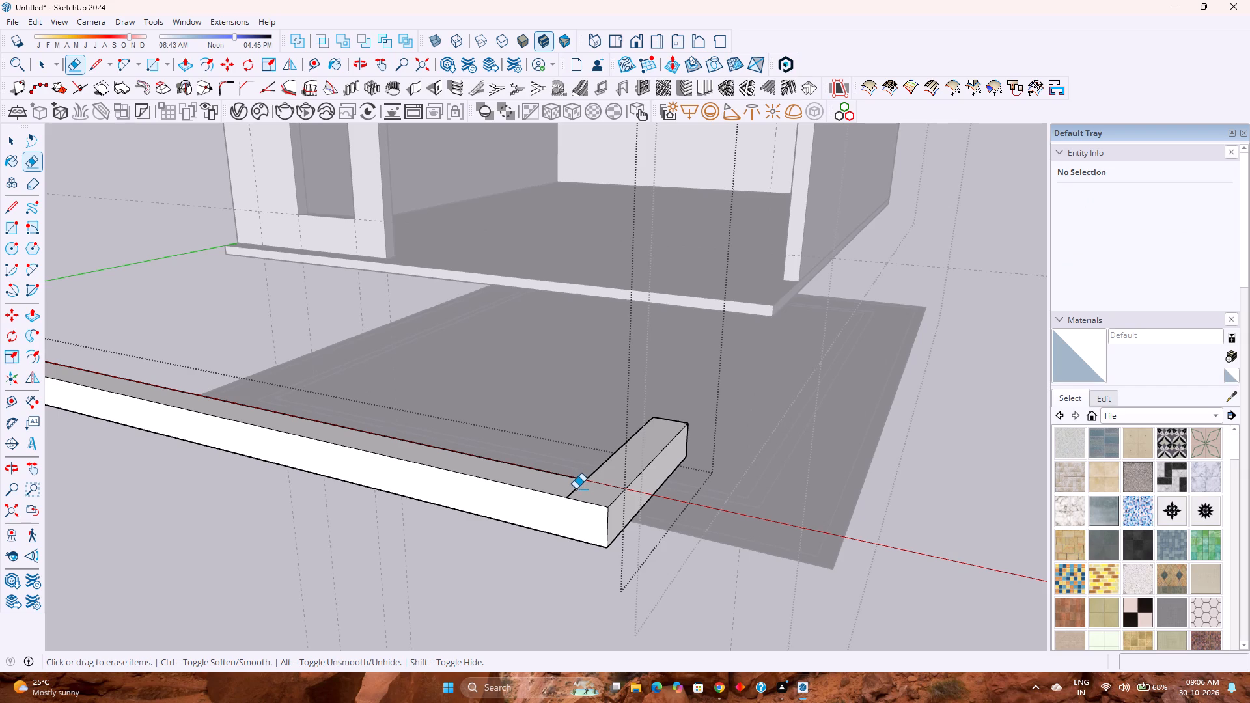
left_click(576, 489)
Erase the leftover seam edges on the top and underside of the upper band at its side return corner.
scroll(576, 489, "down", 12)
middle_click_drag(576, 489, 564, 598, "shift")
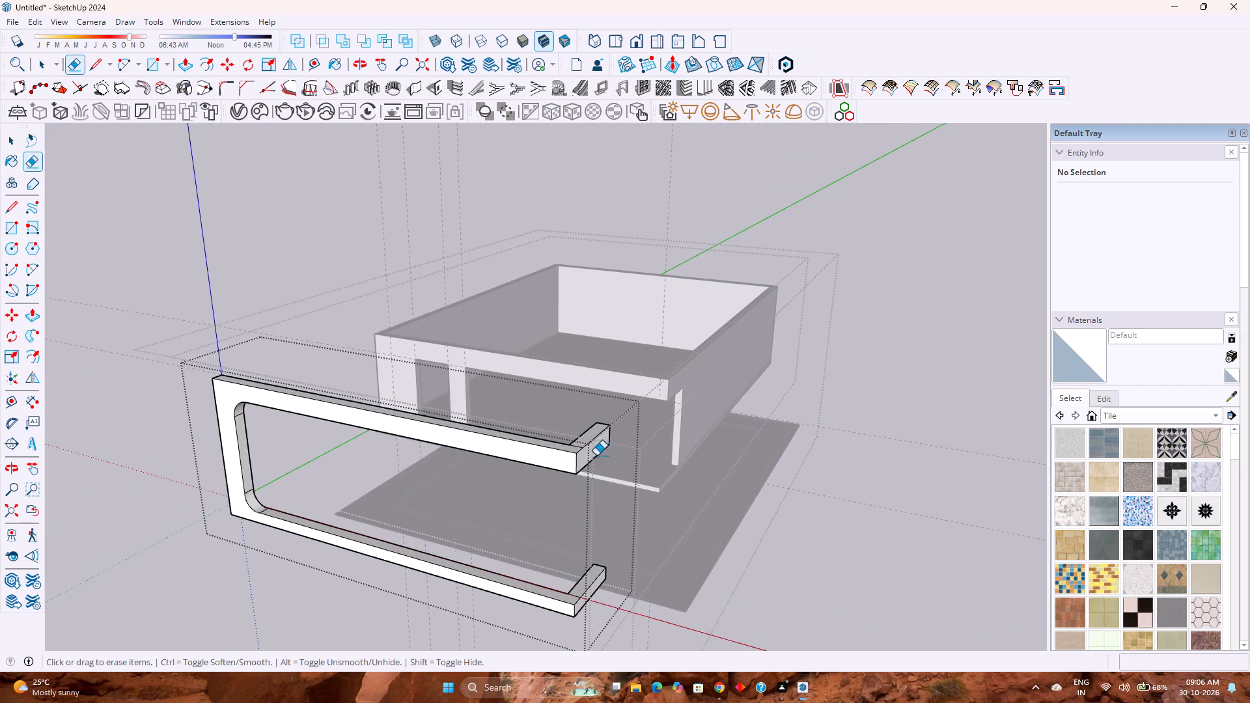
scroll(581, 448, "up", 5)
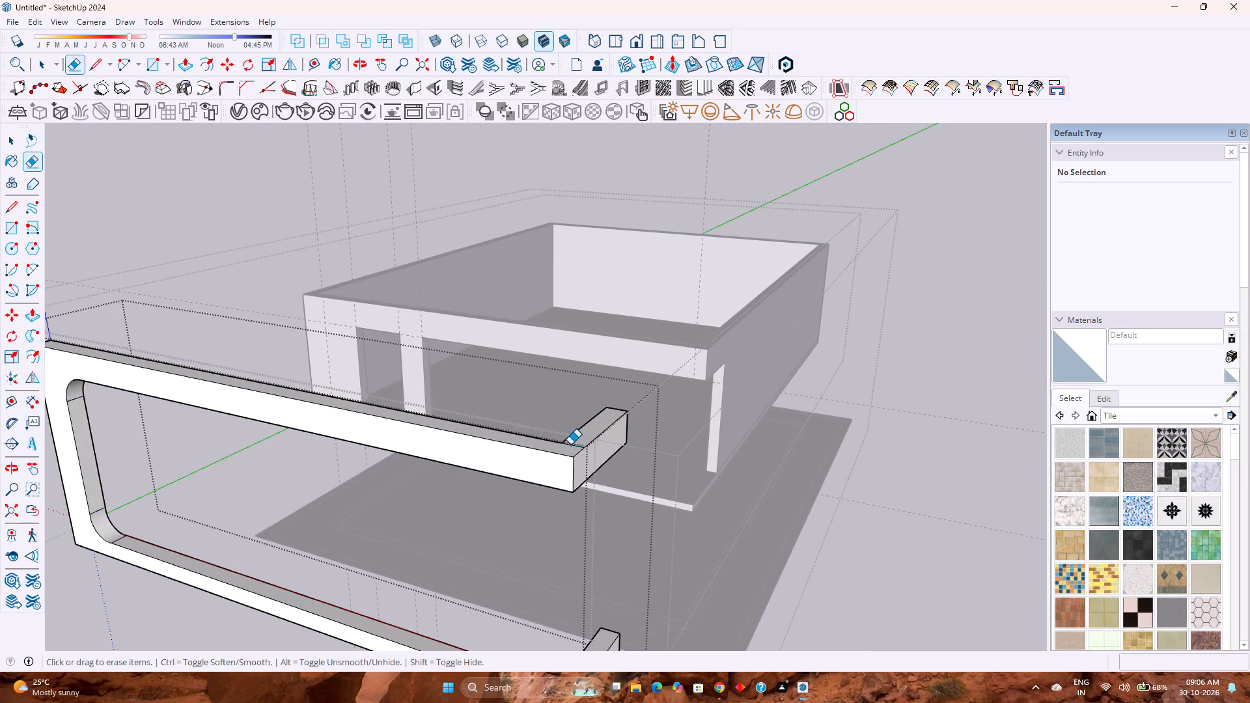
left_click(571, 445)
scroll(572, 498, "down", 2)
middle_click_drag(564, 510, 598, 440)
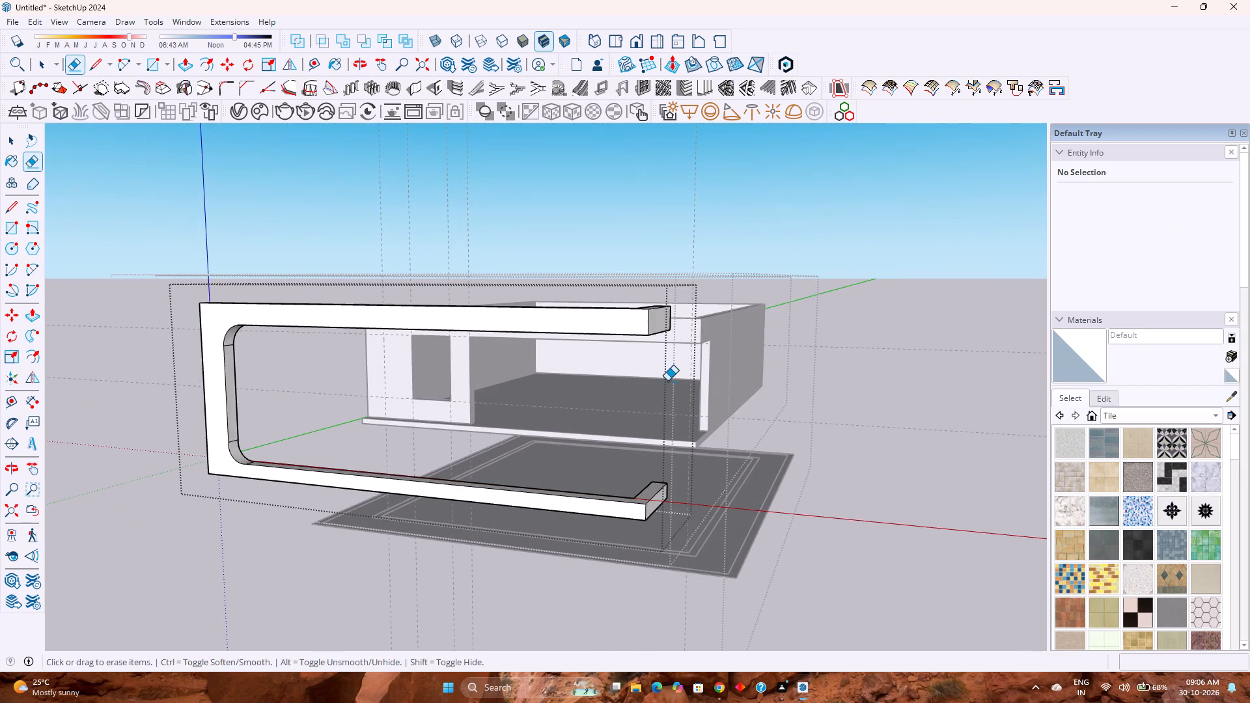
middle_click_drag(646, 405, 576, 529, "shift")
middle_click_drag(514, 525, 539, 385)
scroll(559, 531, "up", 4)
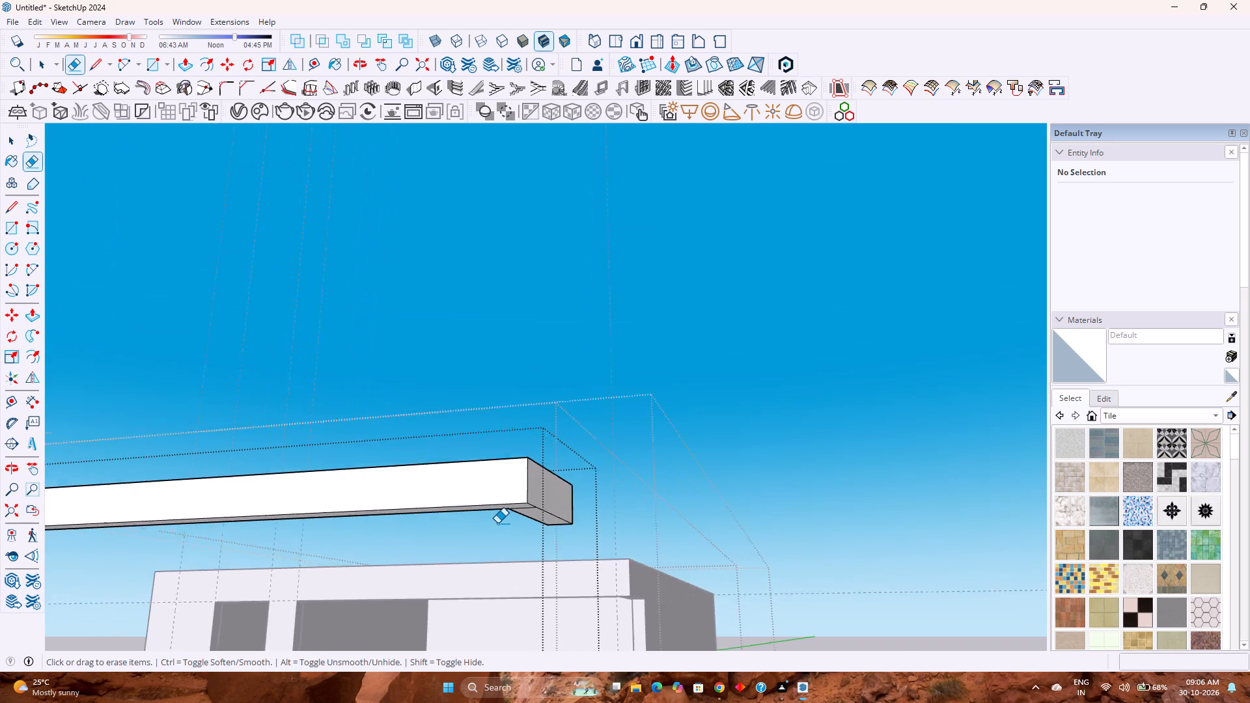
scroll(497, 523, "up", 4)
middle_click_drag(497, 516, 510, 469)
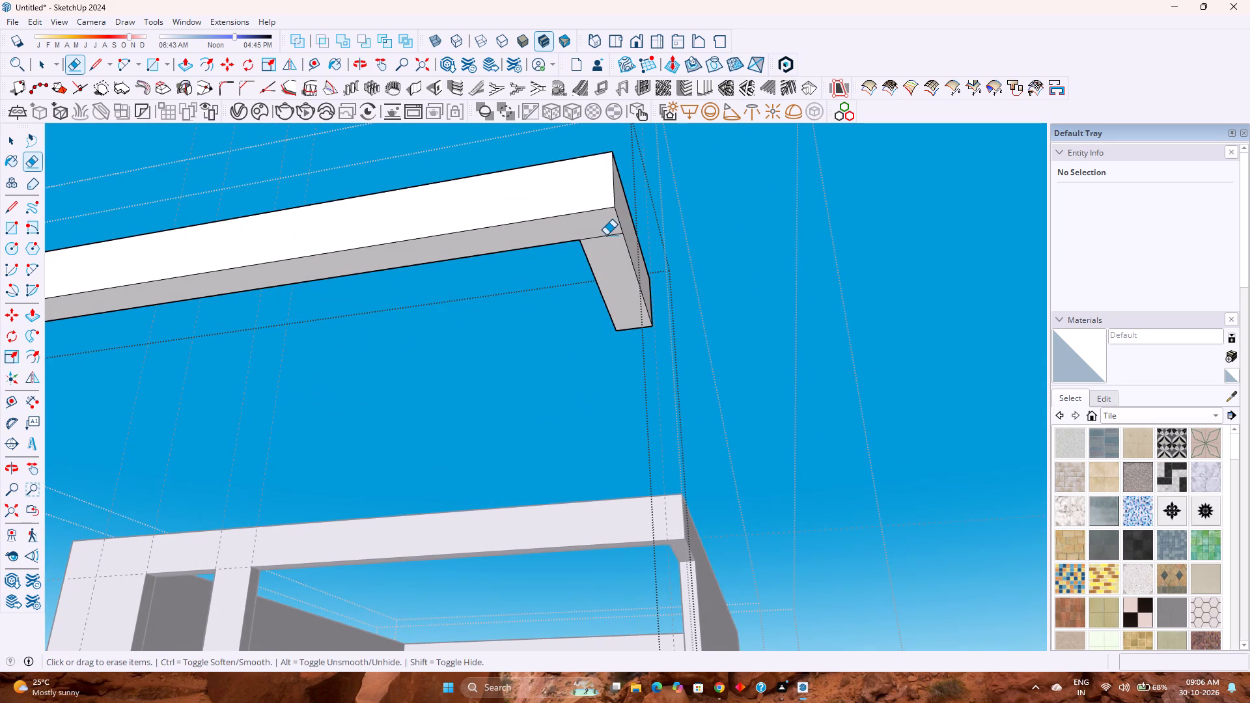
left_click(606, 236)
Inspect the C-shaped frame and its side returns against the building from the front, sides and below.
scroll(559, 311, "down", 8)
middle_click_drag(559, 331, 551, 430)
middle_click(551, 430)
scroll(551, 425, "down", 3, "shift")
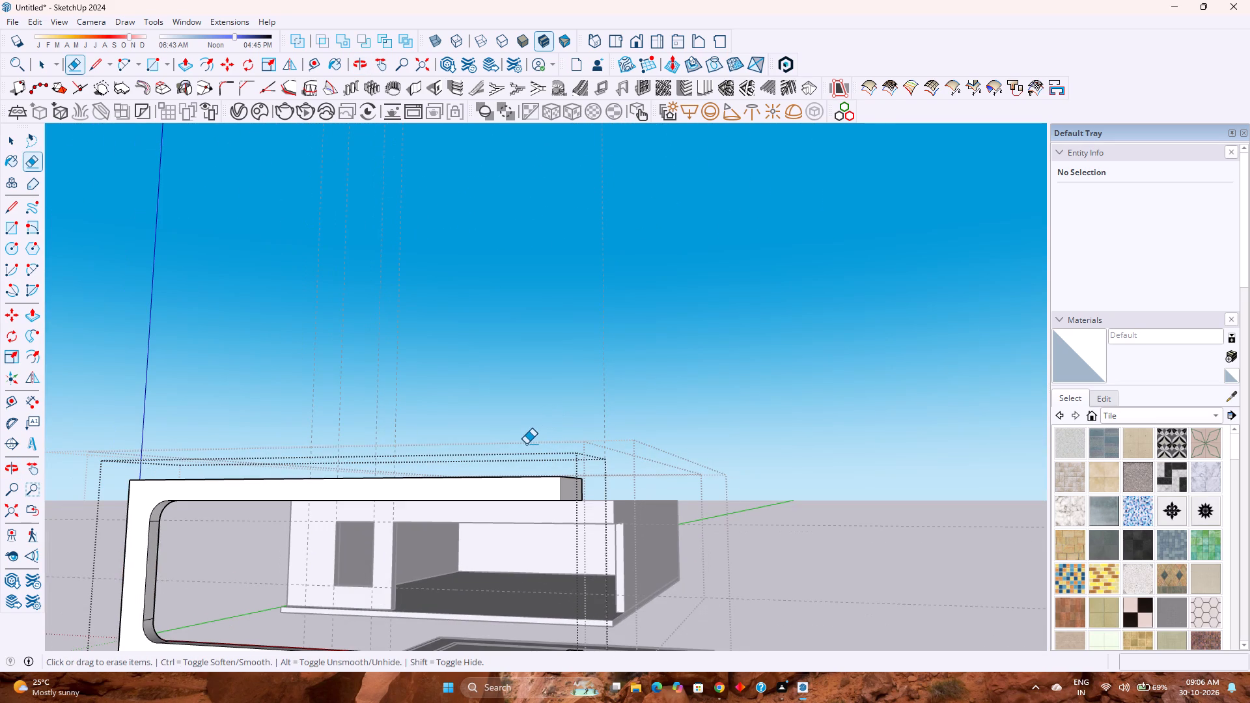
scroll(526, 442, "down", 3)
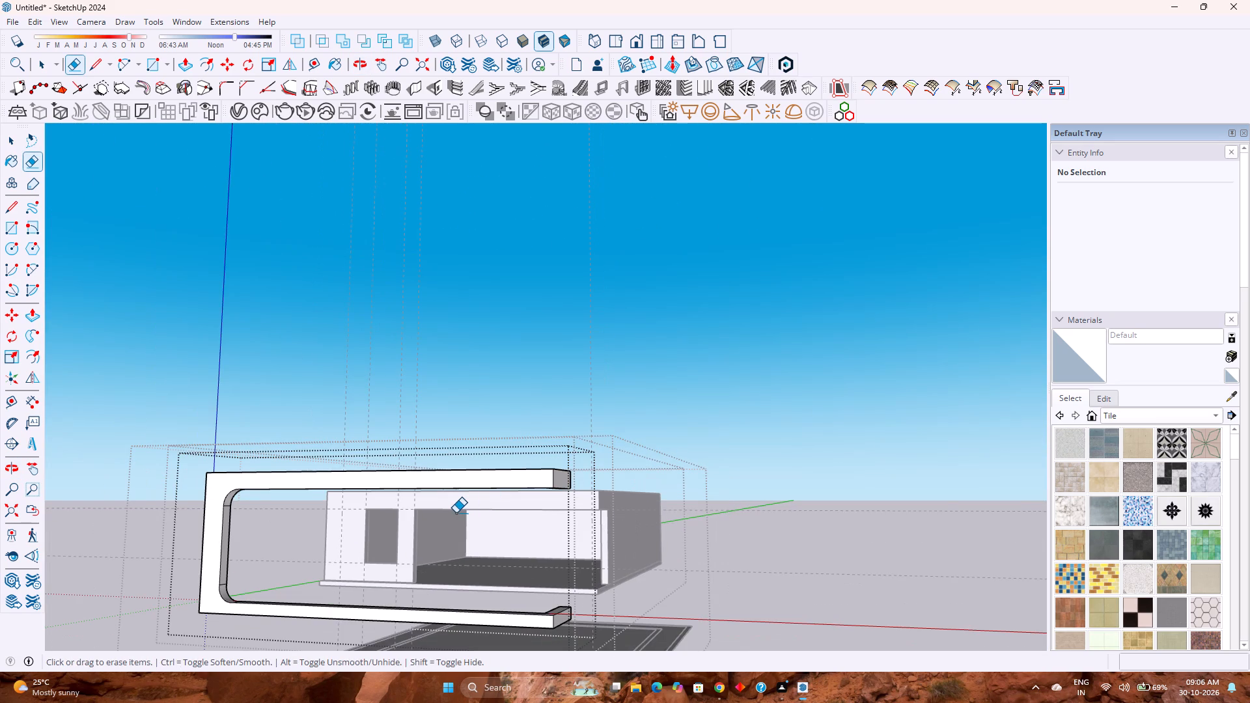
scroll(465, 510, "down", 2)
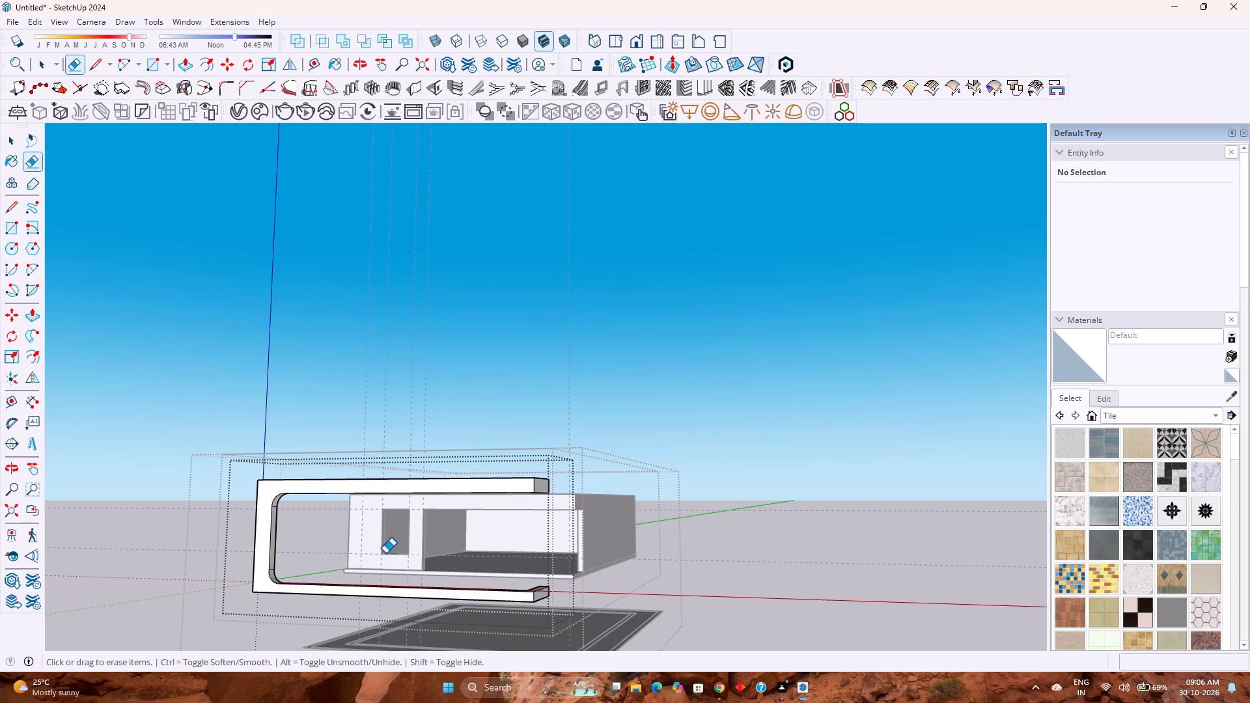
scroll(385, 553, "down", 1)
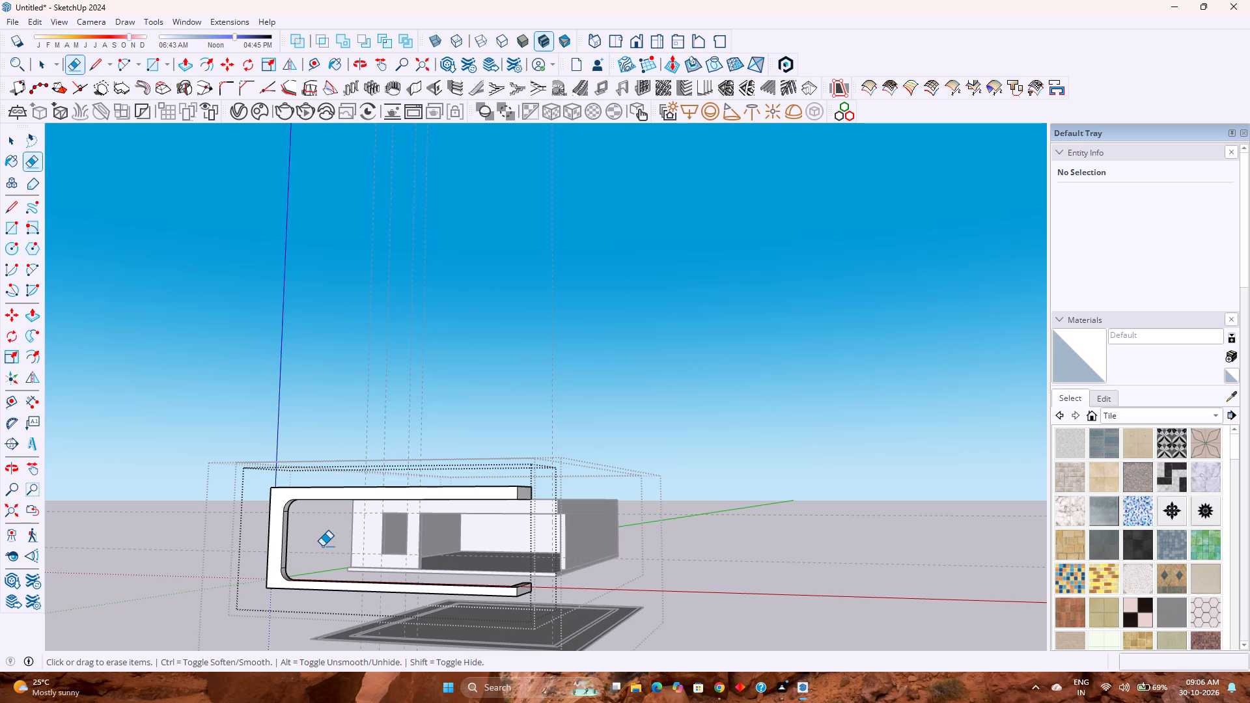
middle_click_drag(322, 546, 368, 549)
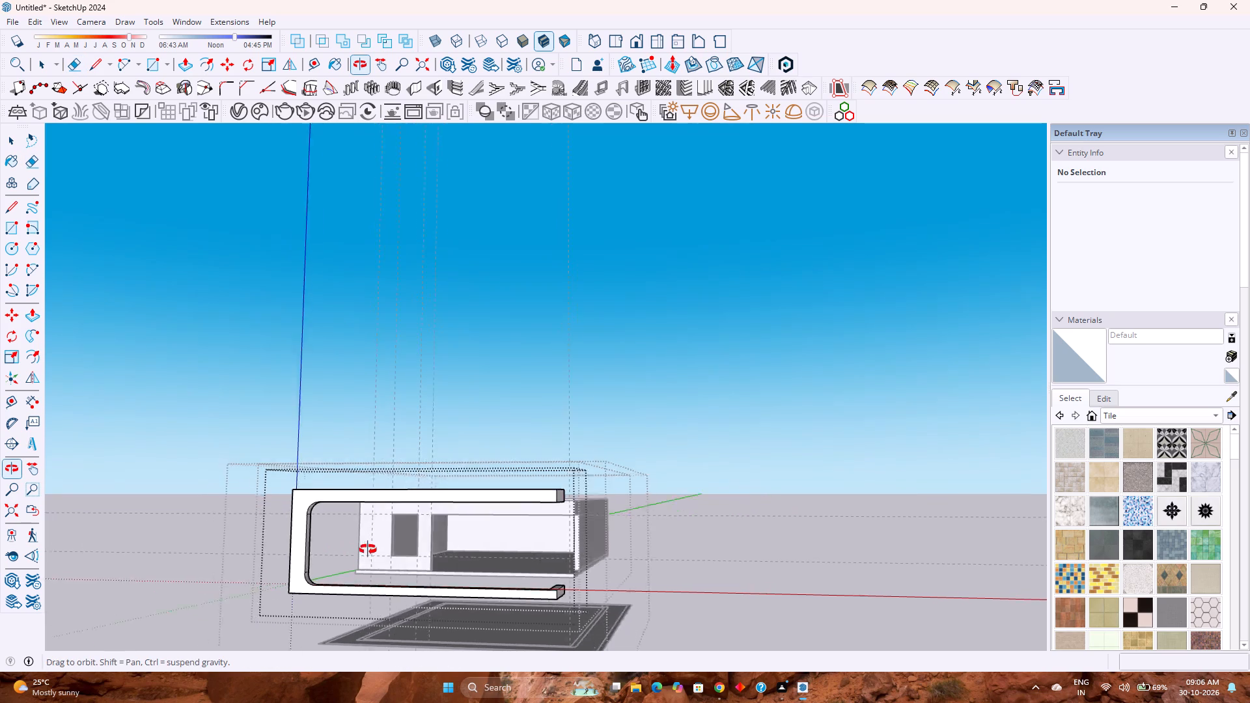
middle_click_drag(368, 549, 380, 550)
middle_click_drag(380, 550, 588, 553)
middle_click(588, 553)
middle_click(588, 553)
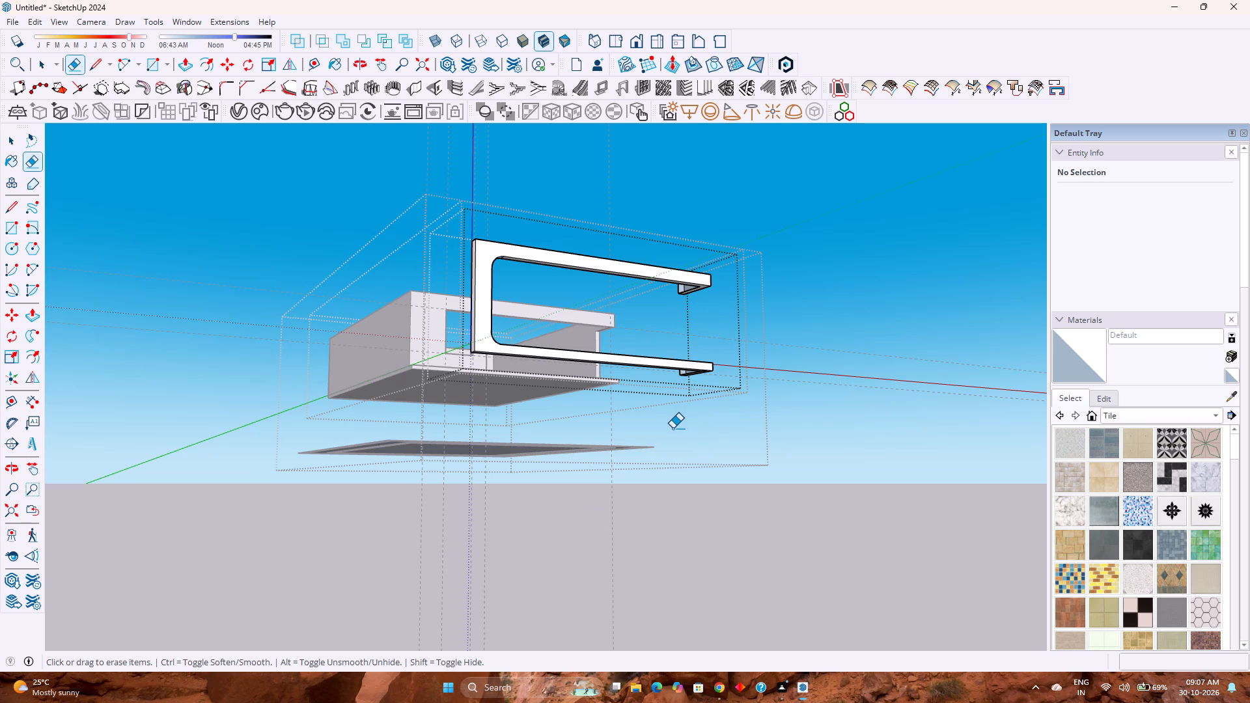
middle_click_drag(662, 426, 622, 426)
middle_click_drag(611, 426, 590, 426)
middle_click(544, 433)
middle_click_drag(535, 434, 504, 435)
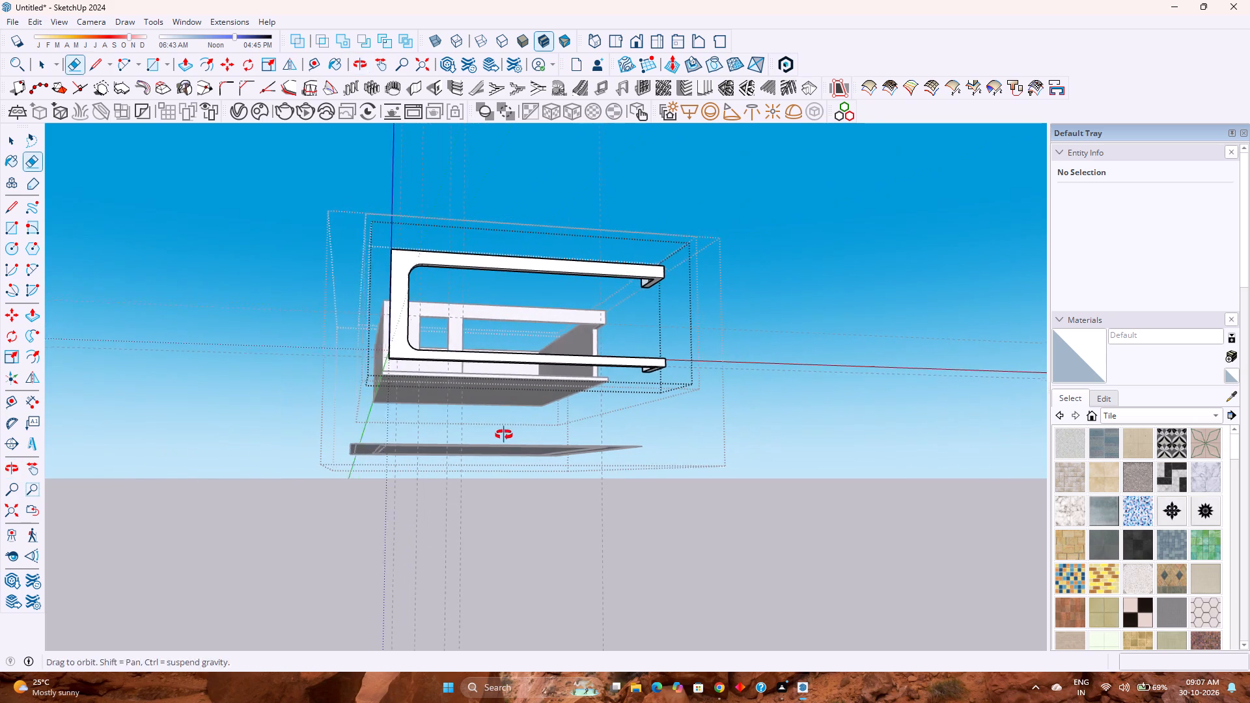
middle_click(504, 435)
middle_click_drag(504, 435, 505, 435)
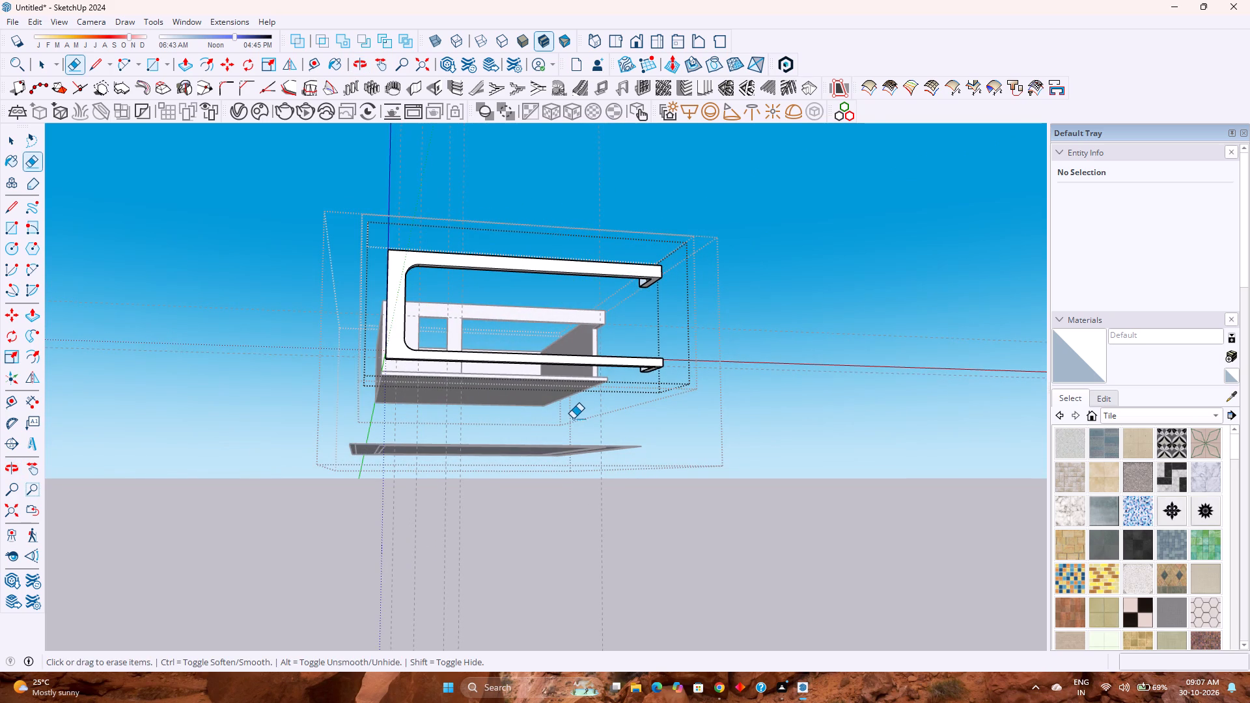
Erase the leftover seam edges on the underside of the lower band at its side return corner.
middle_click_drag(574, 419, 357, 449)
scroll(505, 348, "up", 3)
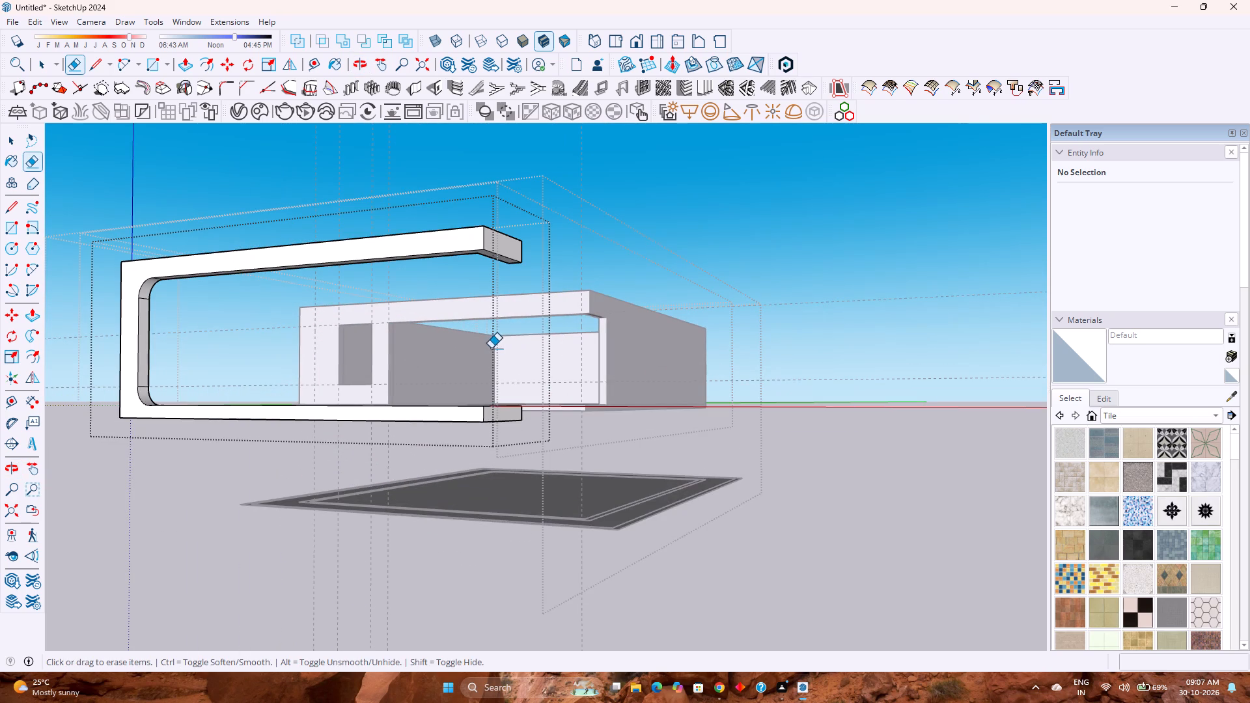
scroll(481, 381, "up", 3)
middle_click_drag(464, 447, 528, 344)
scroll(464, 447, "up", 1)
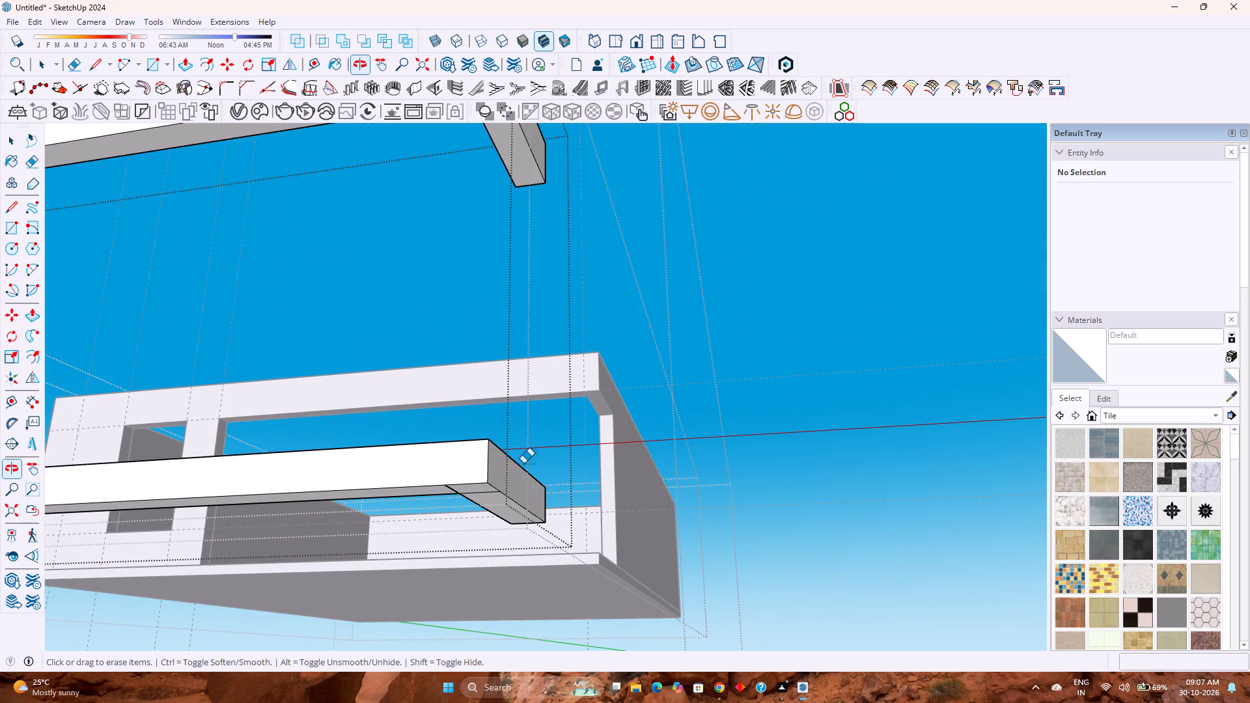
scroll(483, 497, "up", 3)
left_click(483, 493)
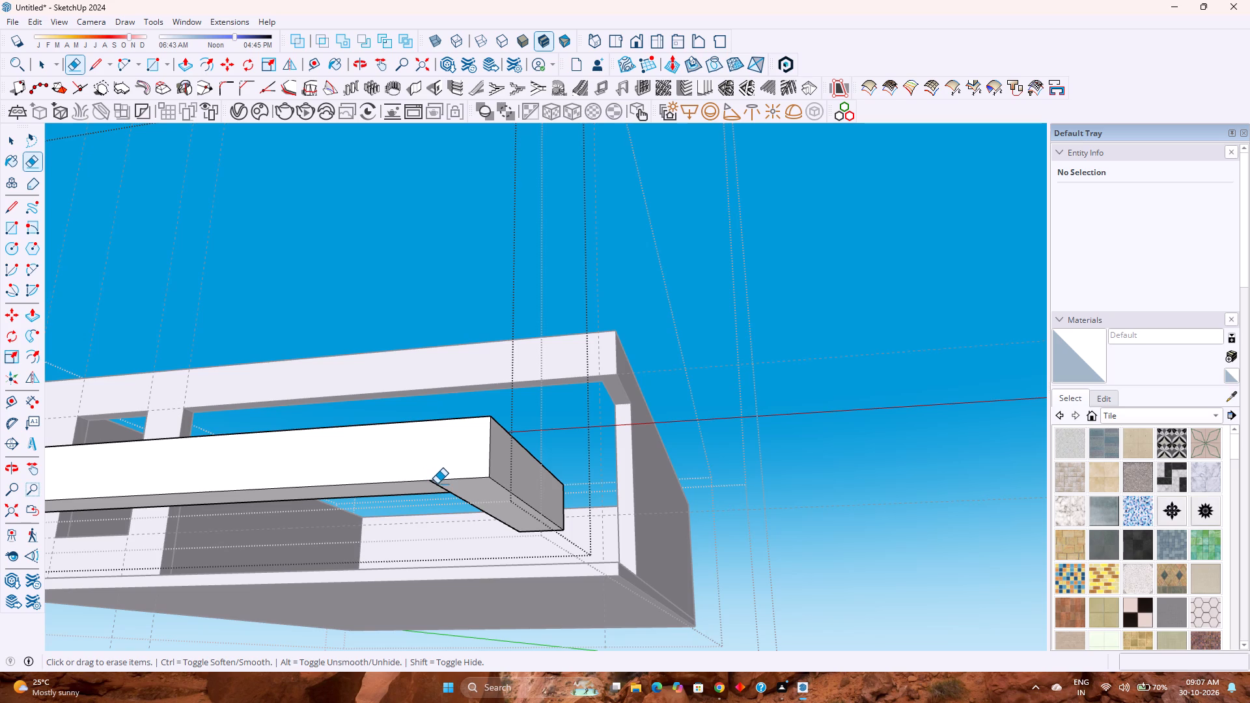
left_click(437, 484)
Push/Pull the underside face of the lower band and its side return upward by 6".
key("p")
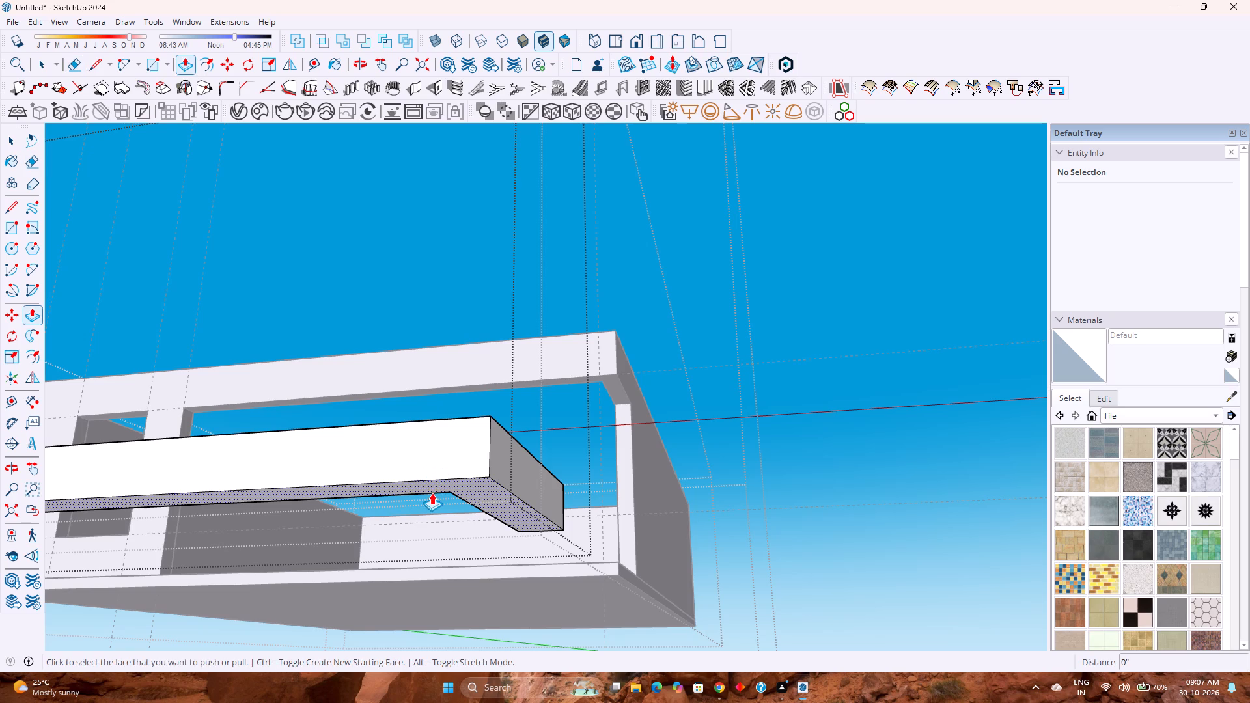
left_click(437, 486)
key("6")
key("Return")
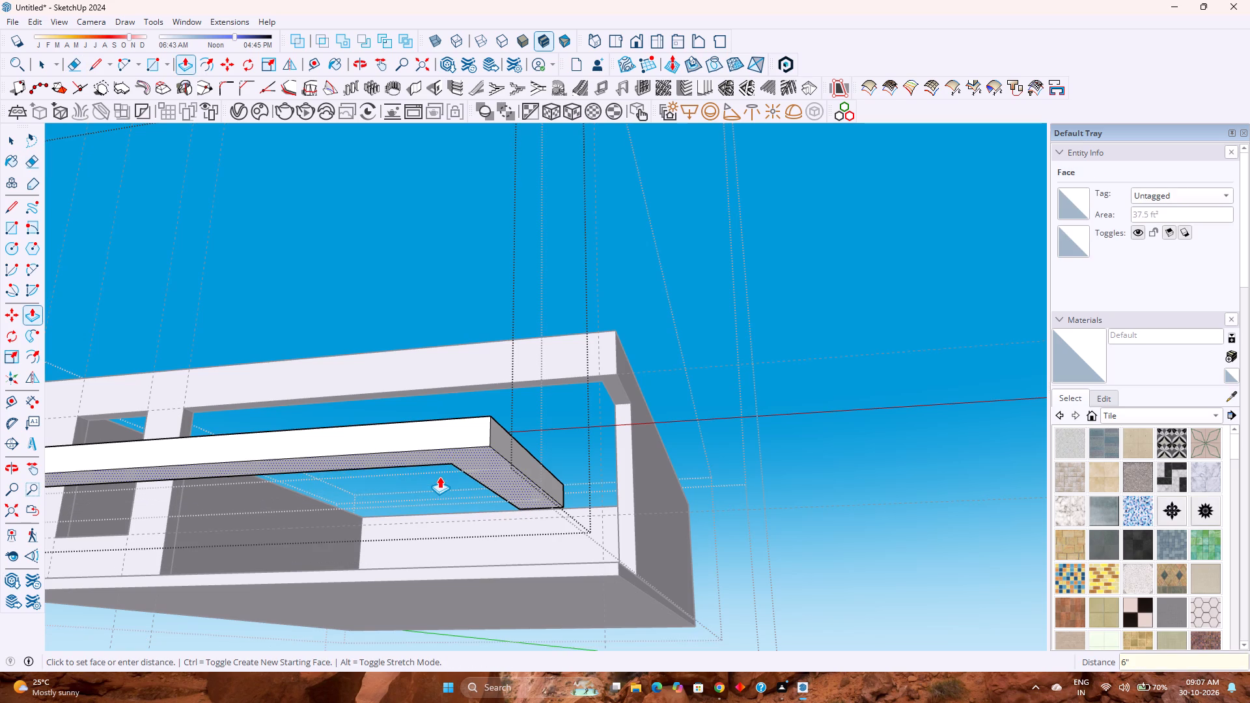
Draw a 6" vertical line downward from the outer bottom corner at the free end of the lower side return.
key("l")
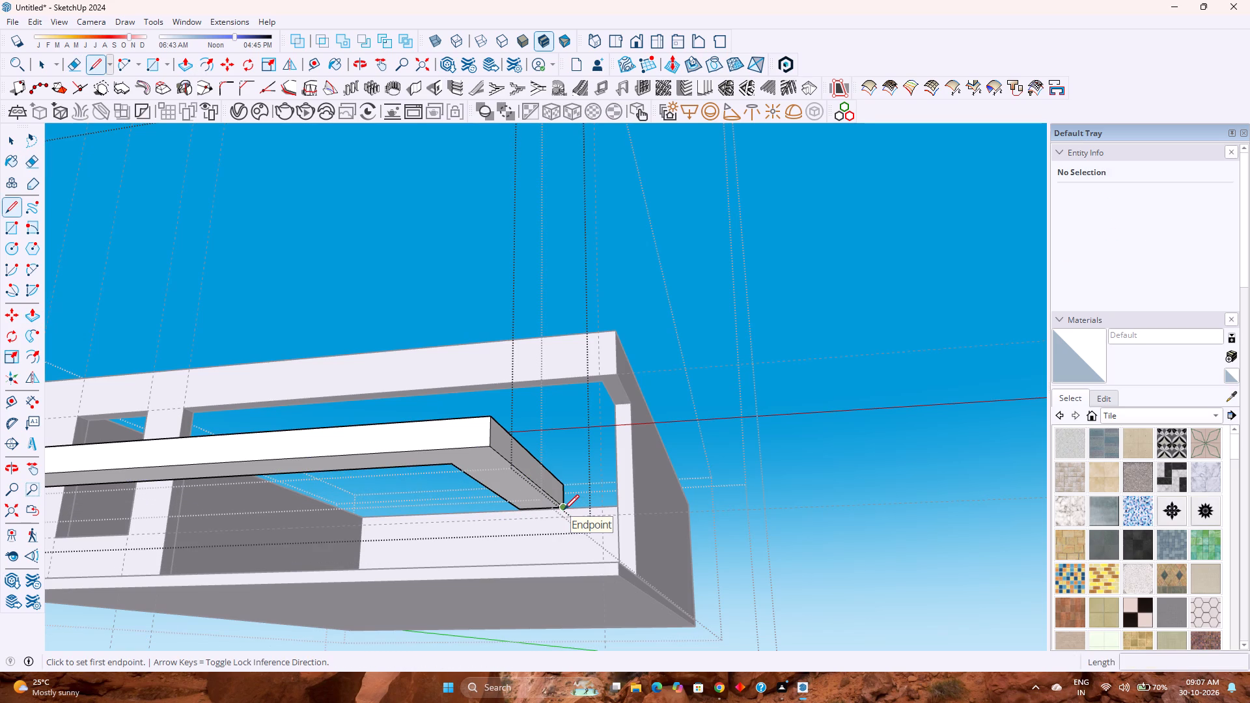
left_click(564, 510)
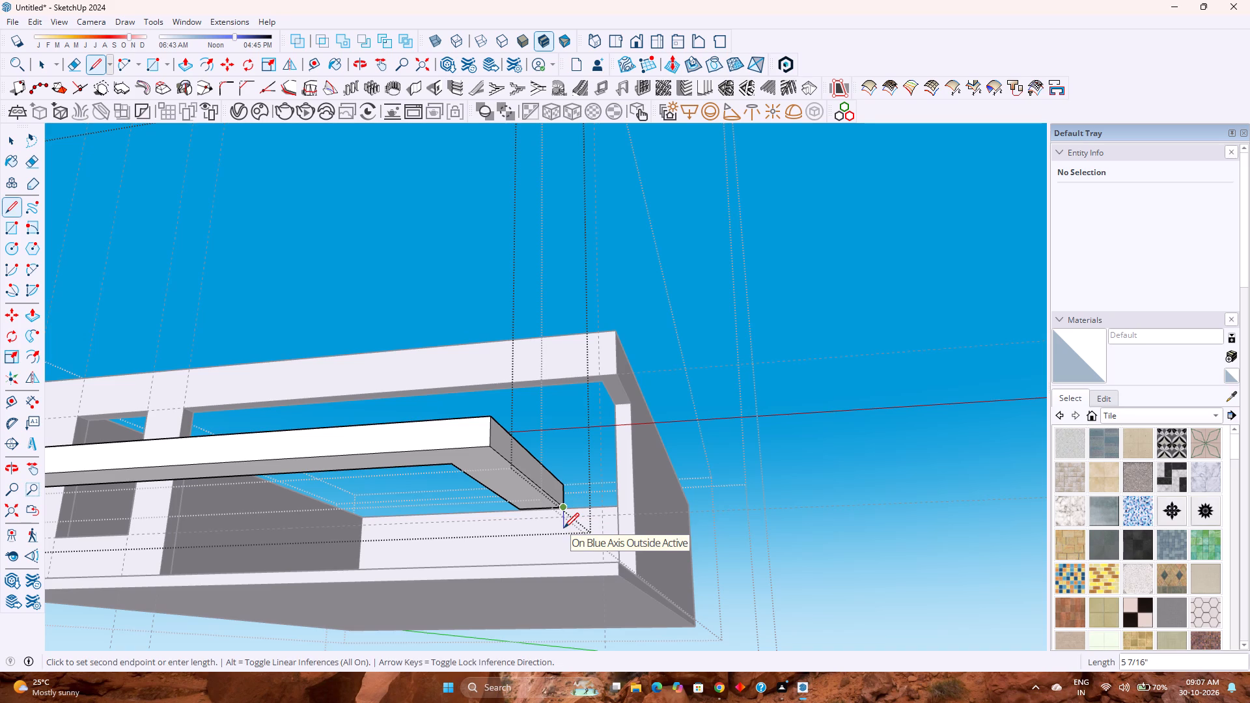
key("6")
key("Return")
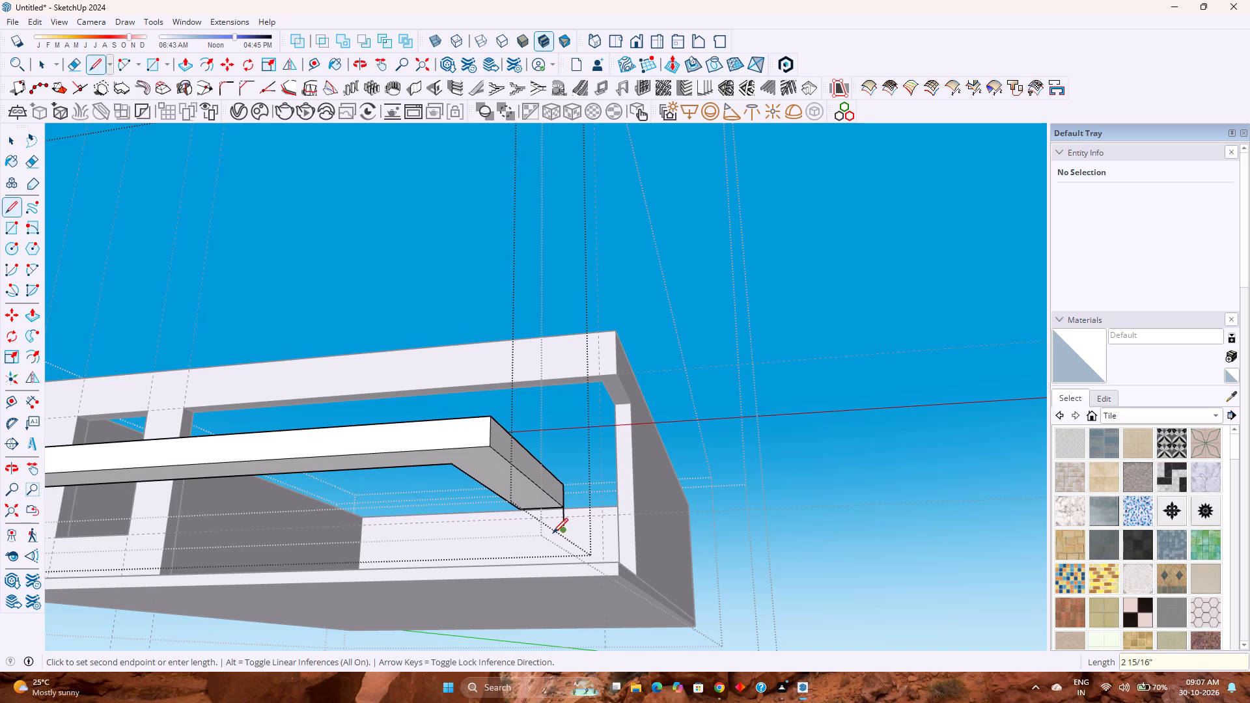
key("Escape")
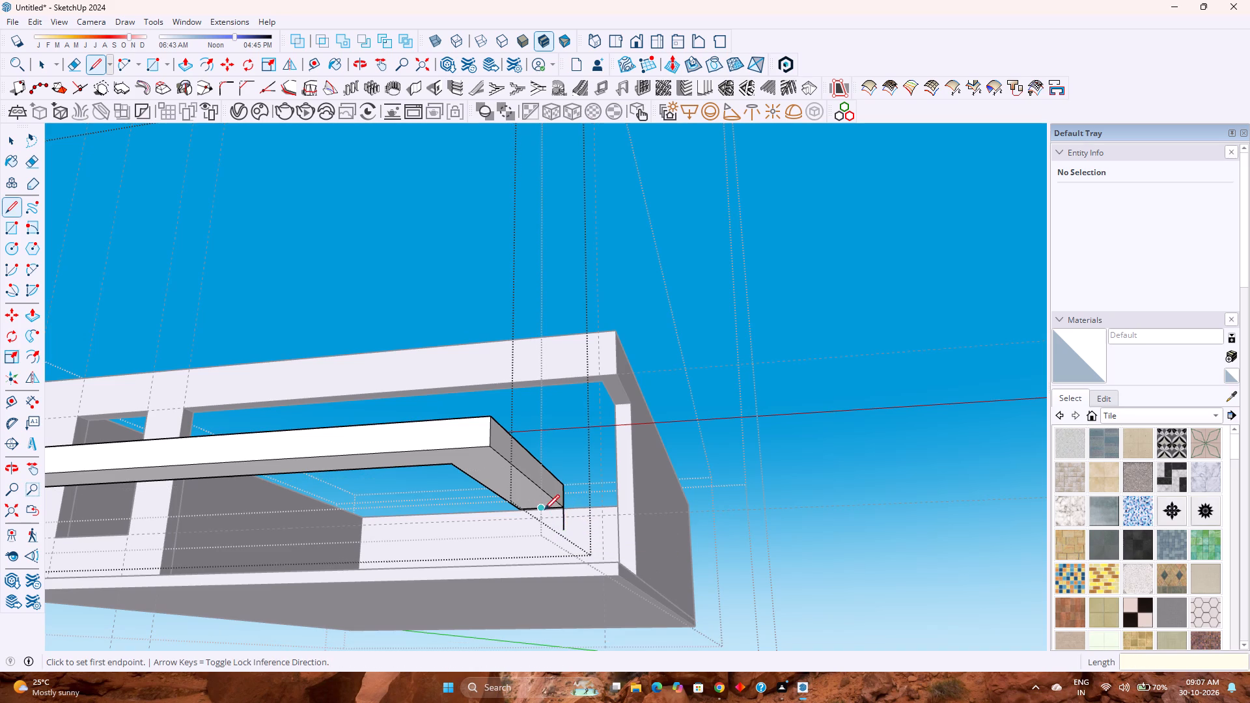
Place a guide 6" inward from the outer bottom edge on the underside of the lower side return.
scroll(543, 508, "up", 5)
middle_click_drag(543, 506, 593, 503)
middle_click(593, 503)
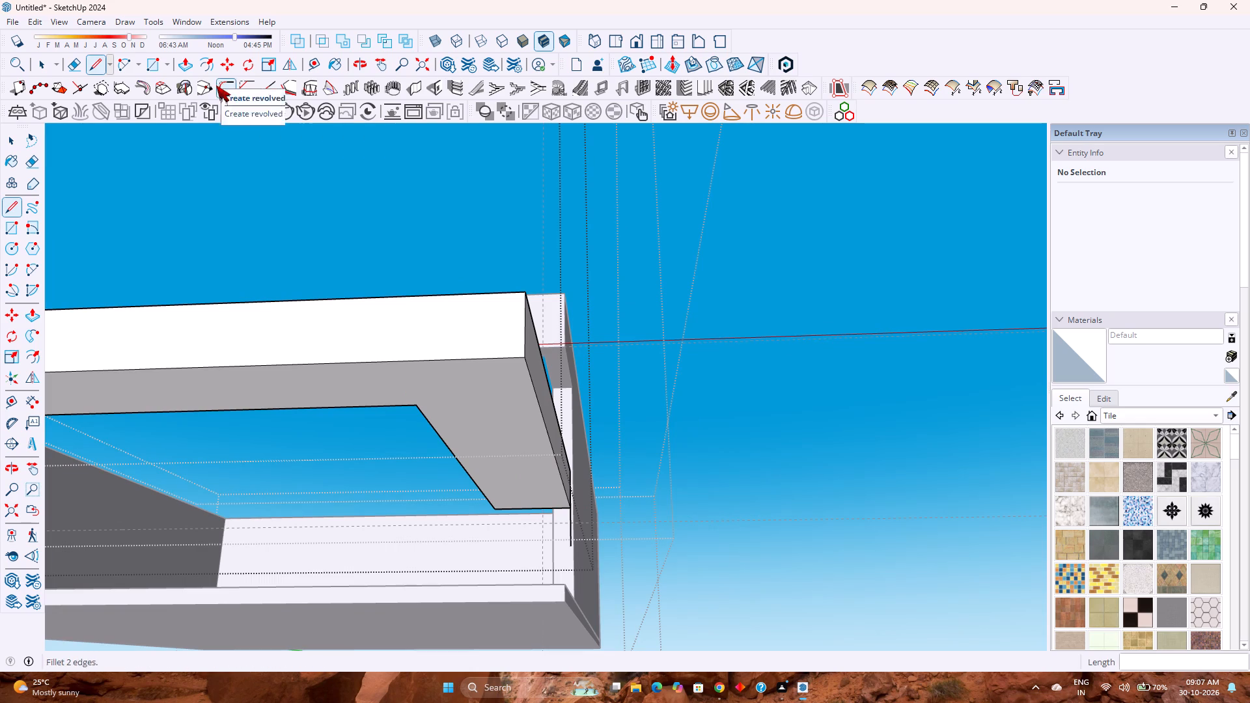
left_click(307, 64)
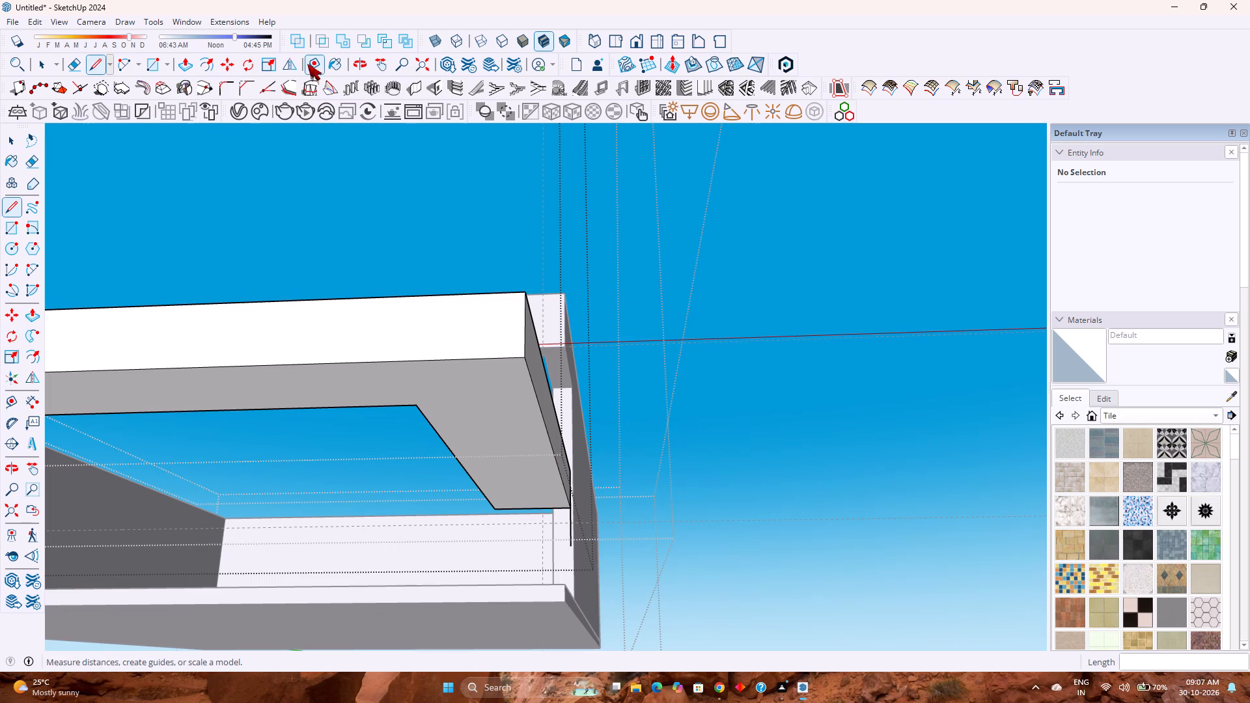
left_click(545, 430)
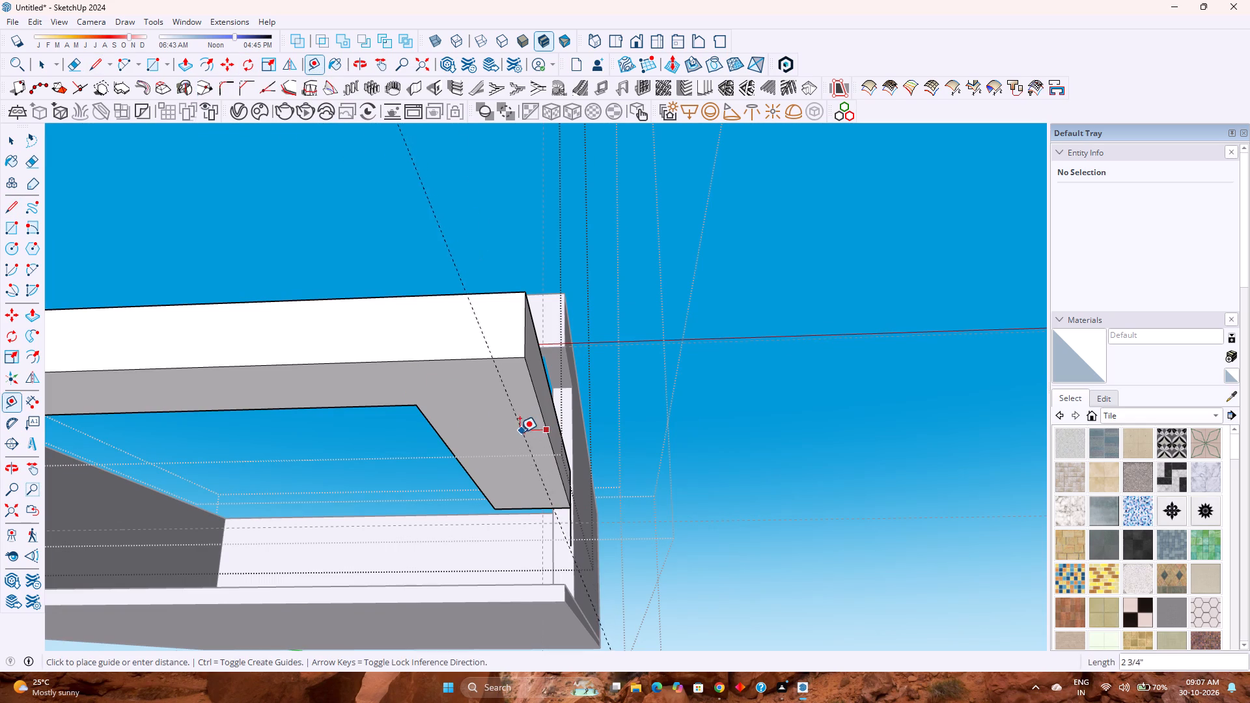
key("6")
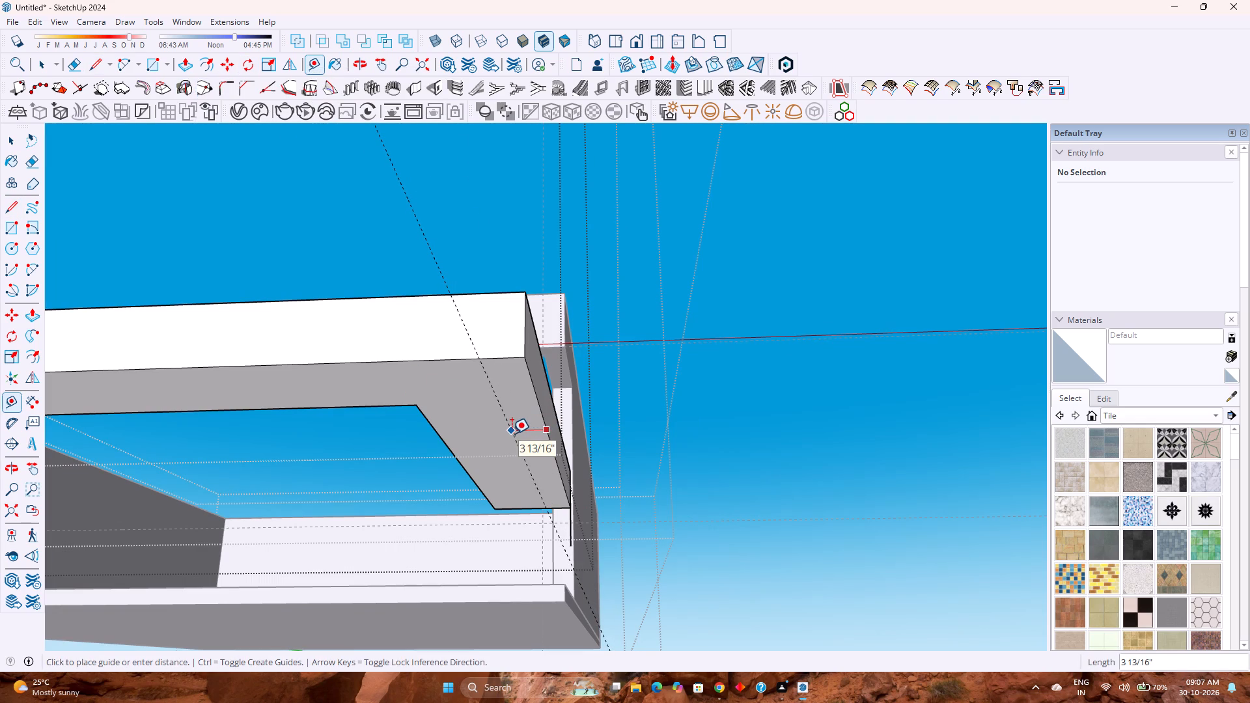
key("Return")
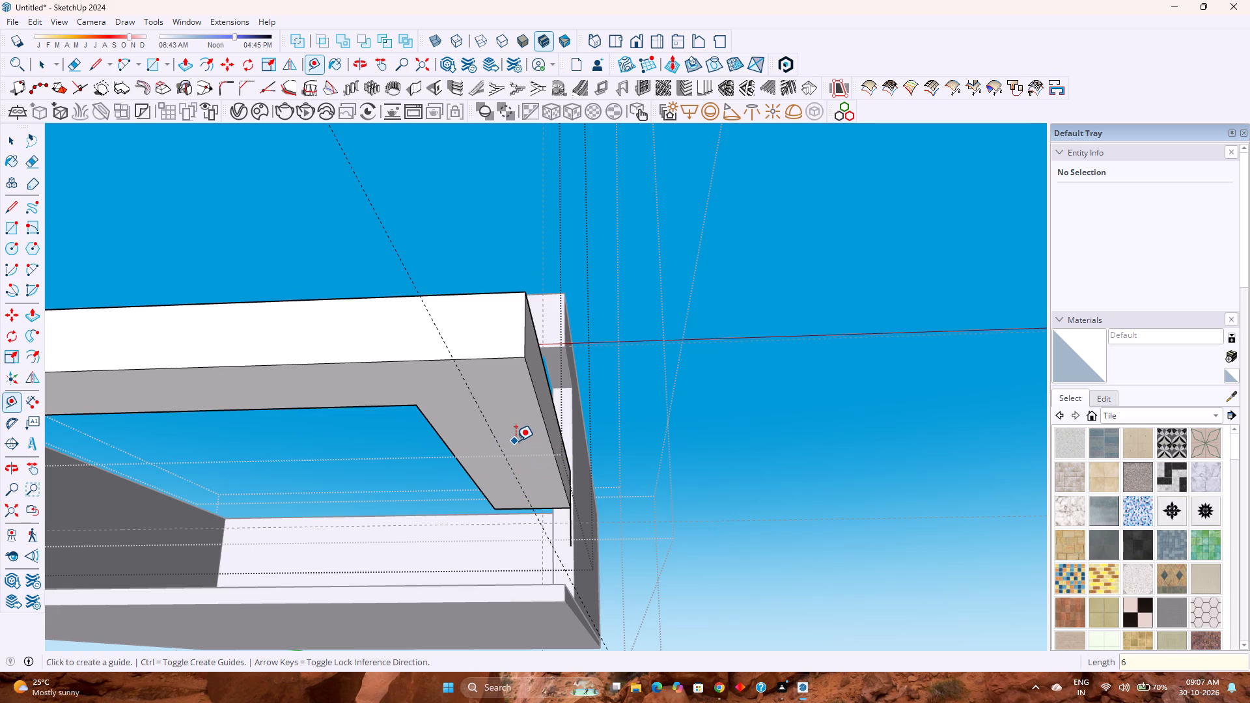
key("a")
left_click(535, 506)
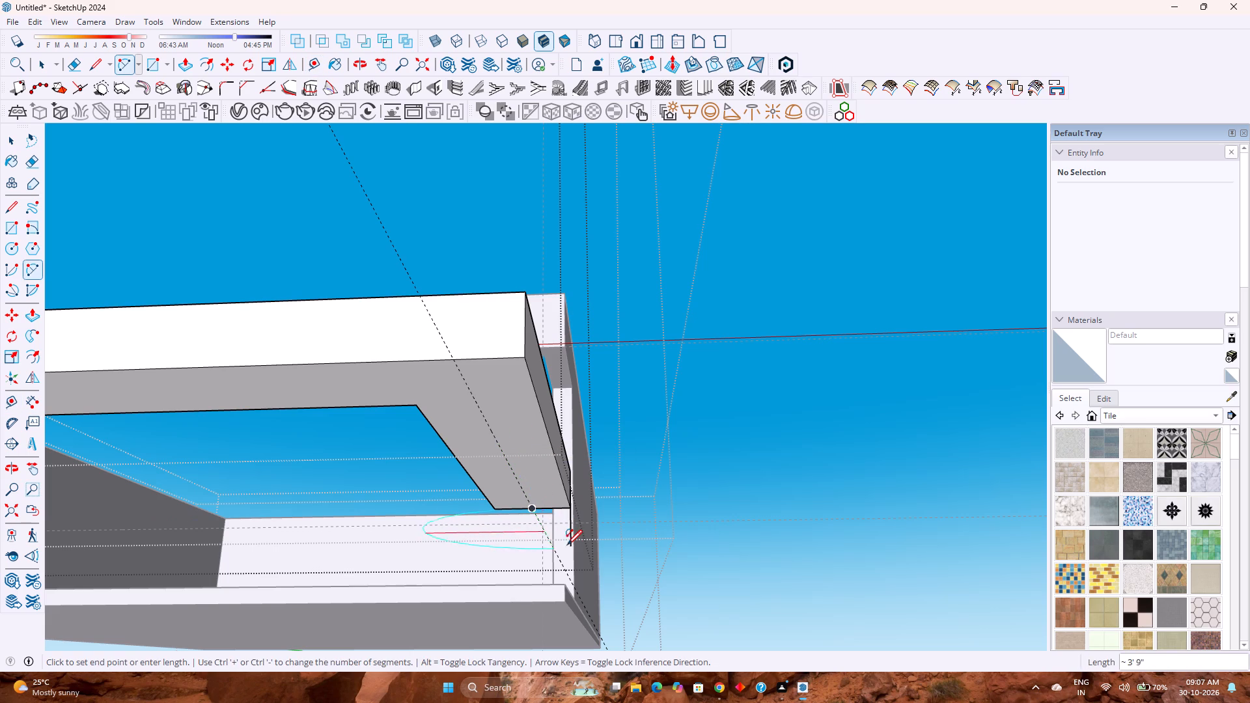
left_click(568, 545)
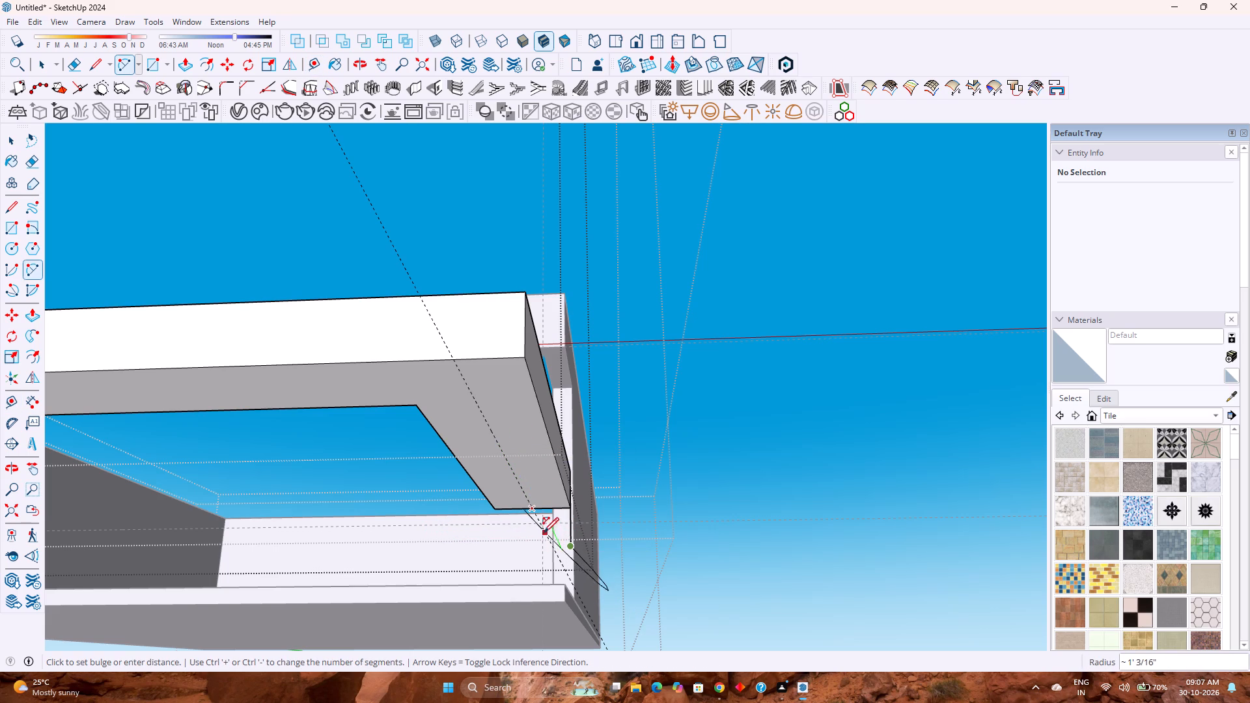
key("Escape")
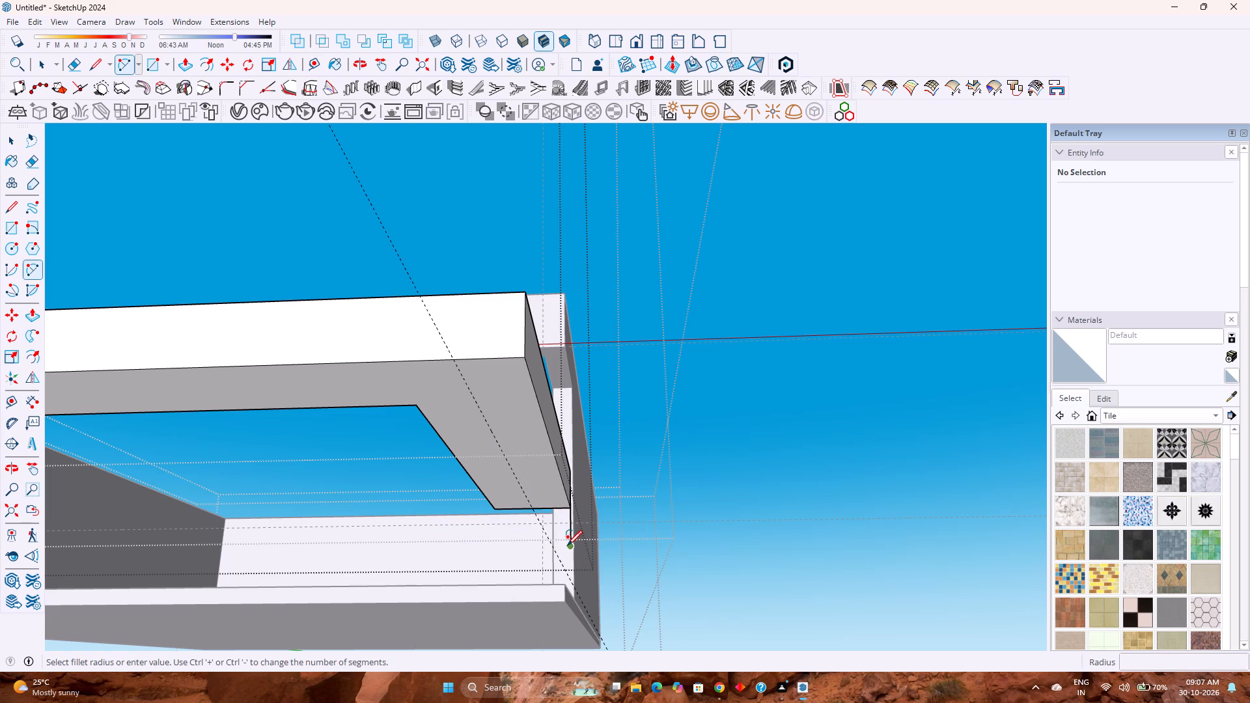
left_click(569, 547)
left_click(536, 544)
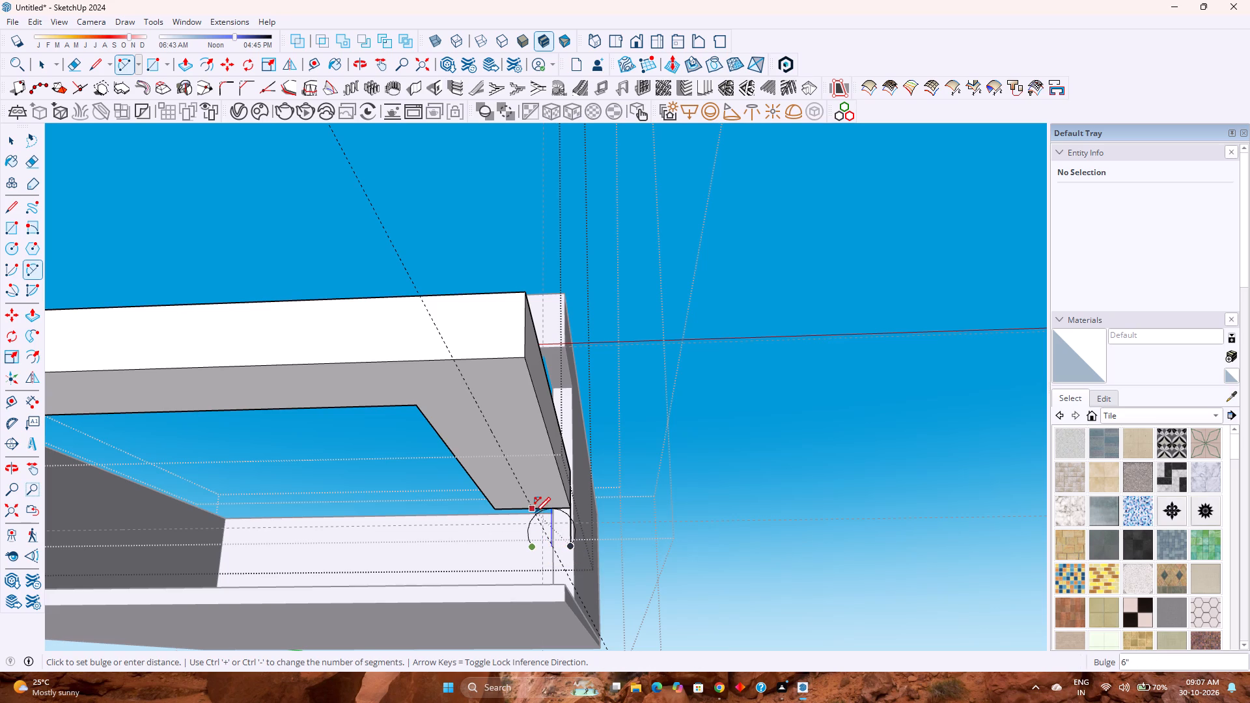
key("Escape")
Draw the bottom and inner edges of a 6" square profile below the free end of the lower side return, closing it into a face.
key("l")
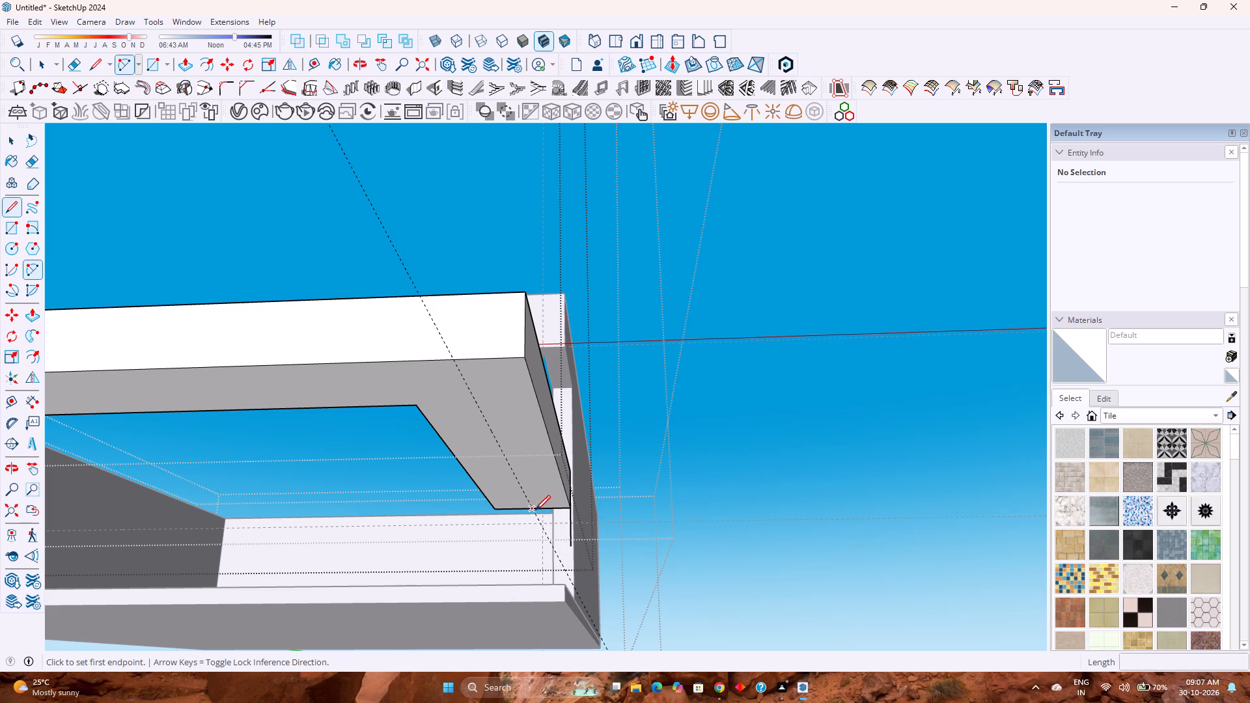
left_click(565, 544)
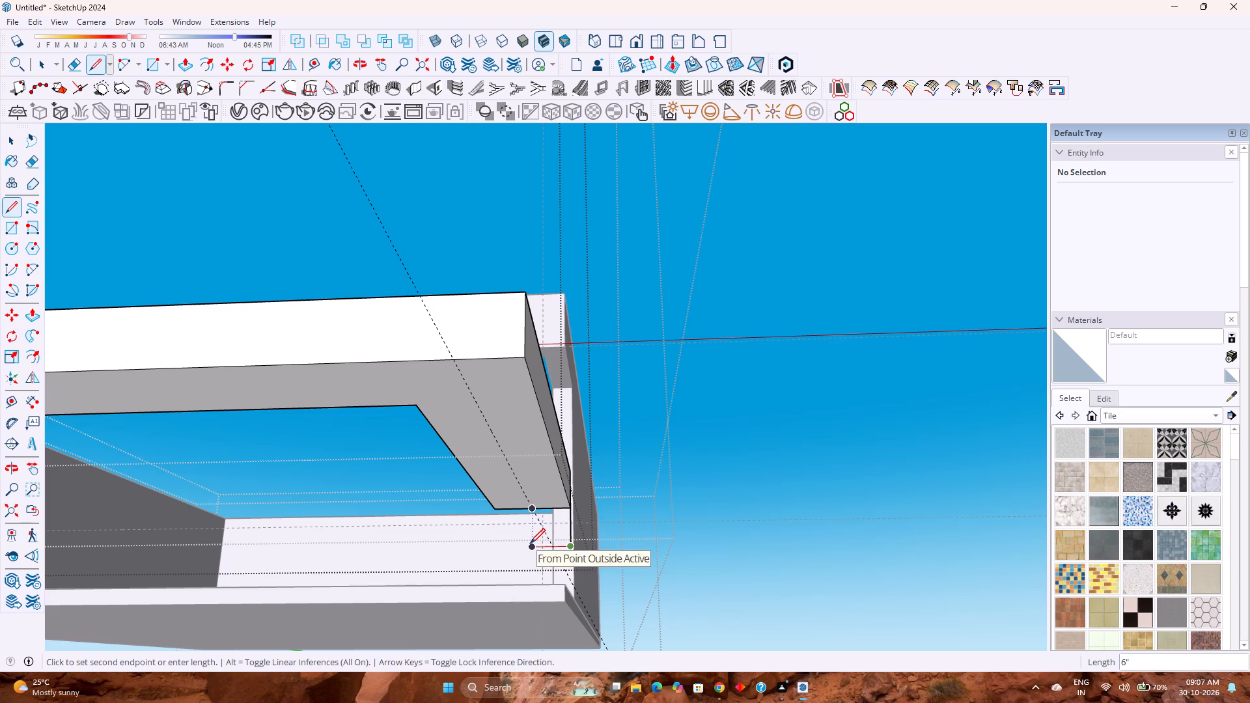
left_click(530, 544)
left_click(532, 510)
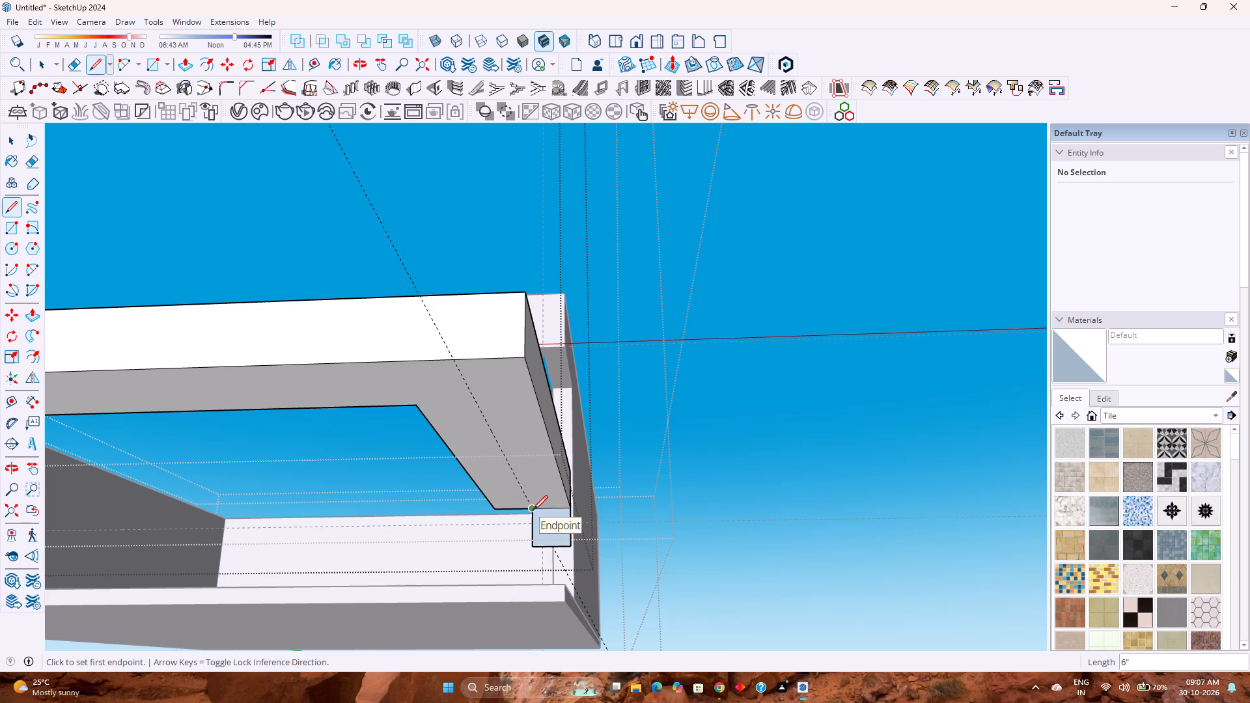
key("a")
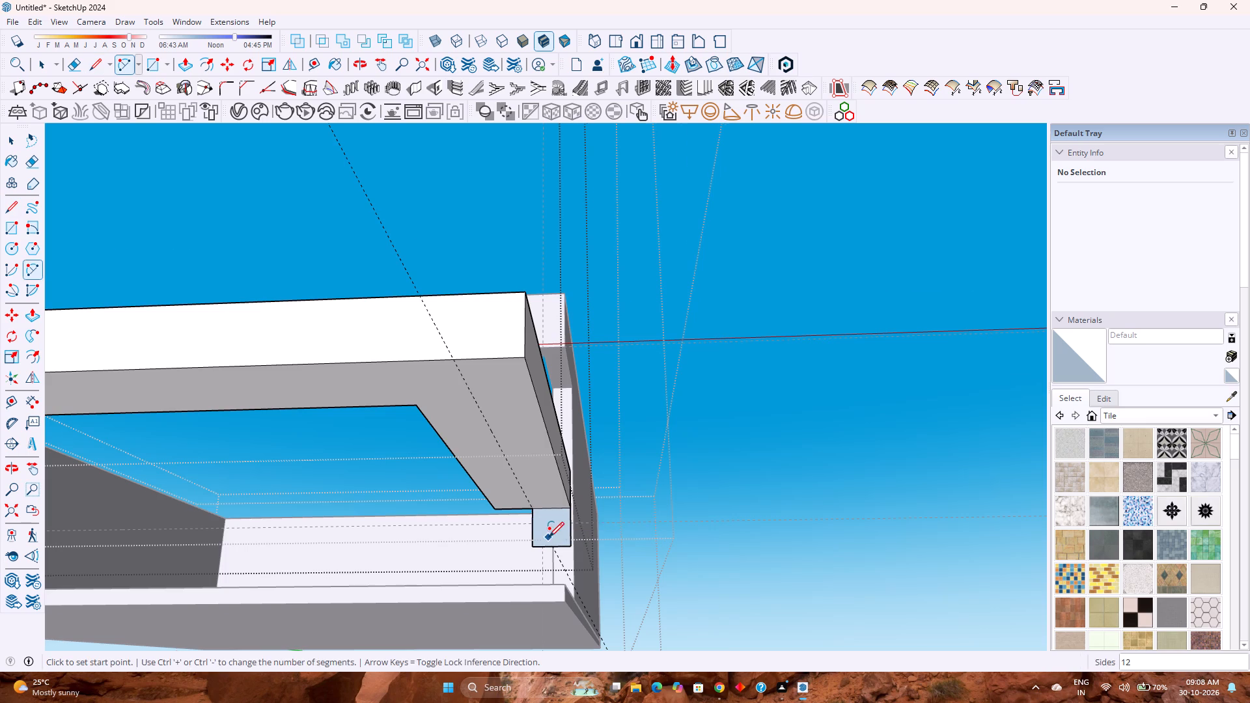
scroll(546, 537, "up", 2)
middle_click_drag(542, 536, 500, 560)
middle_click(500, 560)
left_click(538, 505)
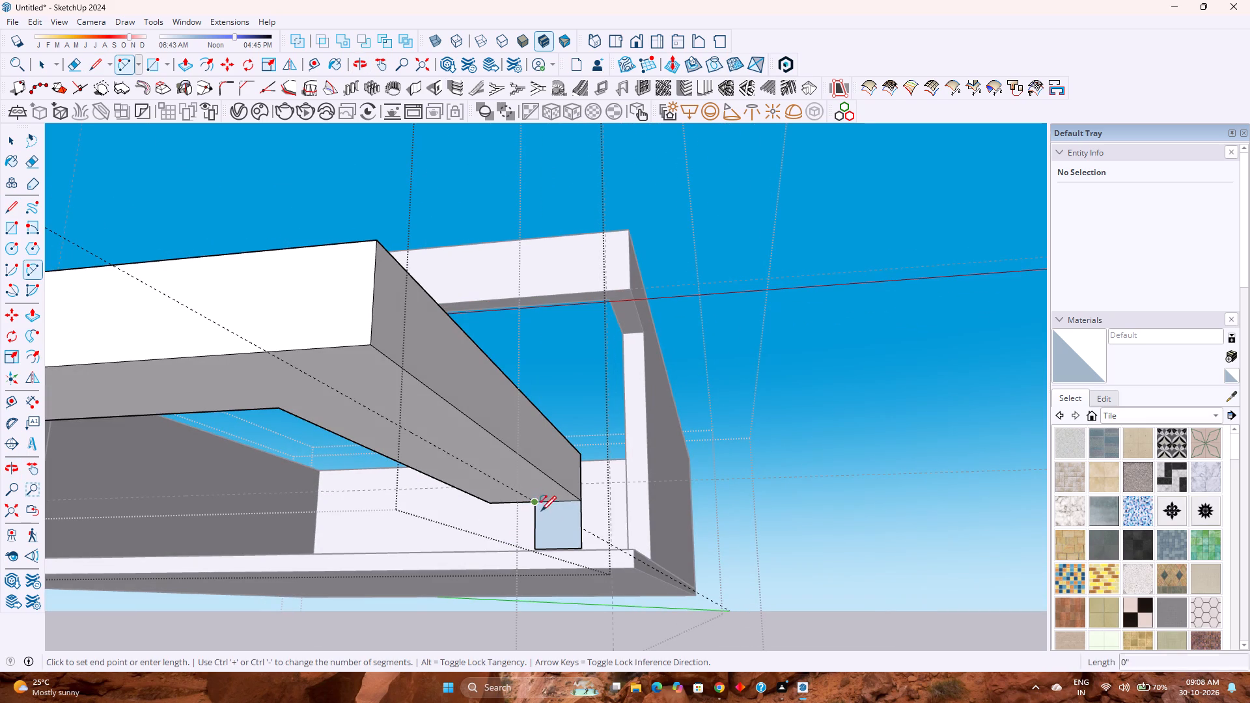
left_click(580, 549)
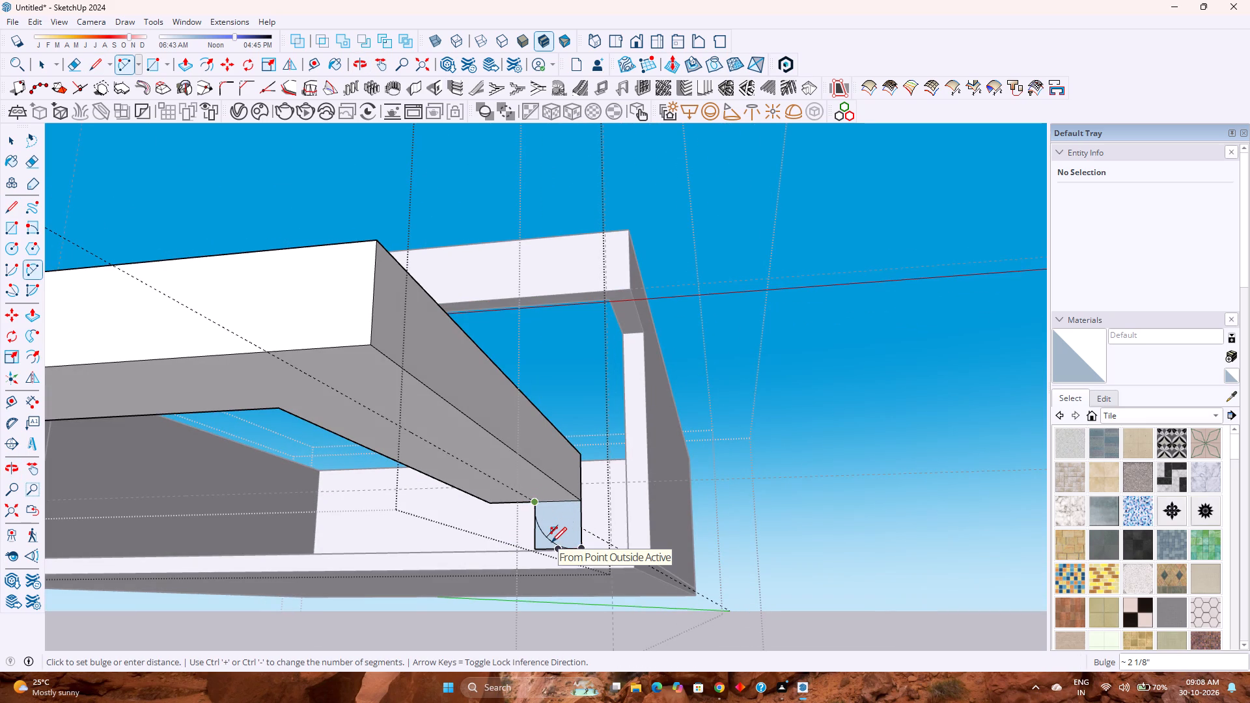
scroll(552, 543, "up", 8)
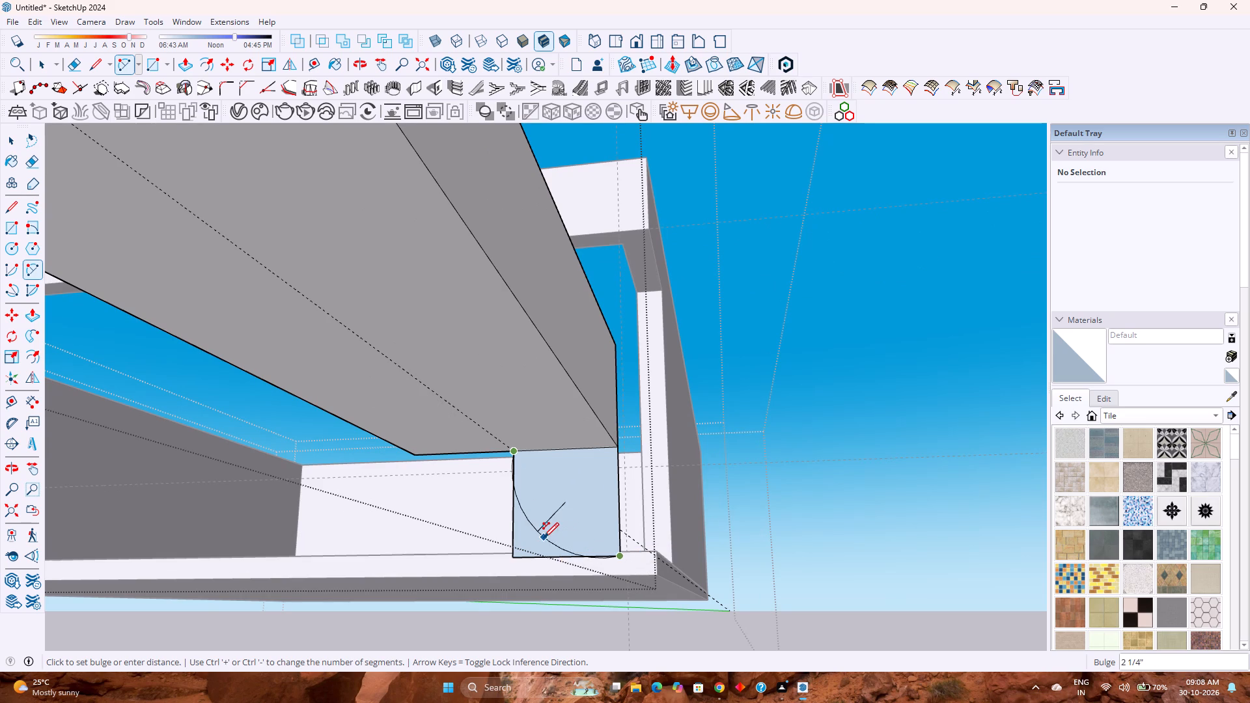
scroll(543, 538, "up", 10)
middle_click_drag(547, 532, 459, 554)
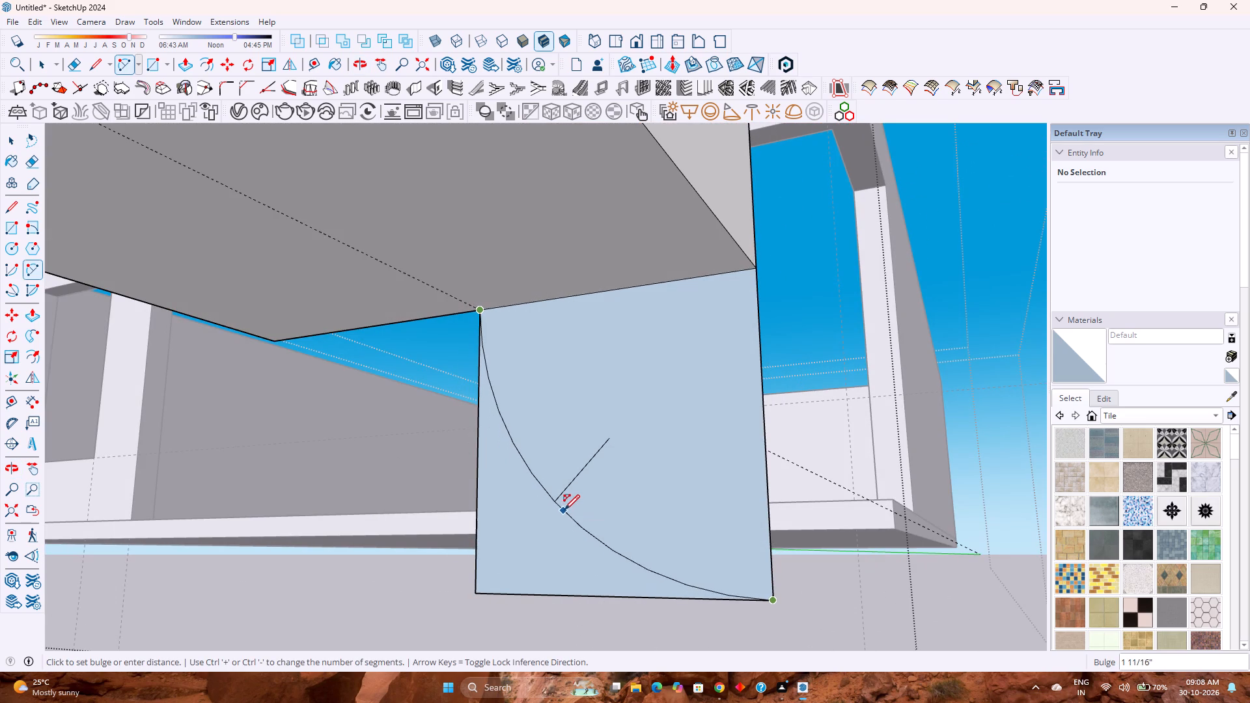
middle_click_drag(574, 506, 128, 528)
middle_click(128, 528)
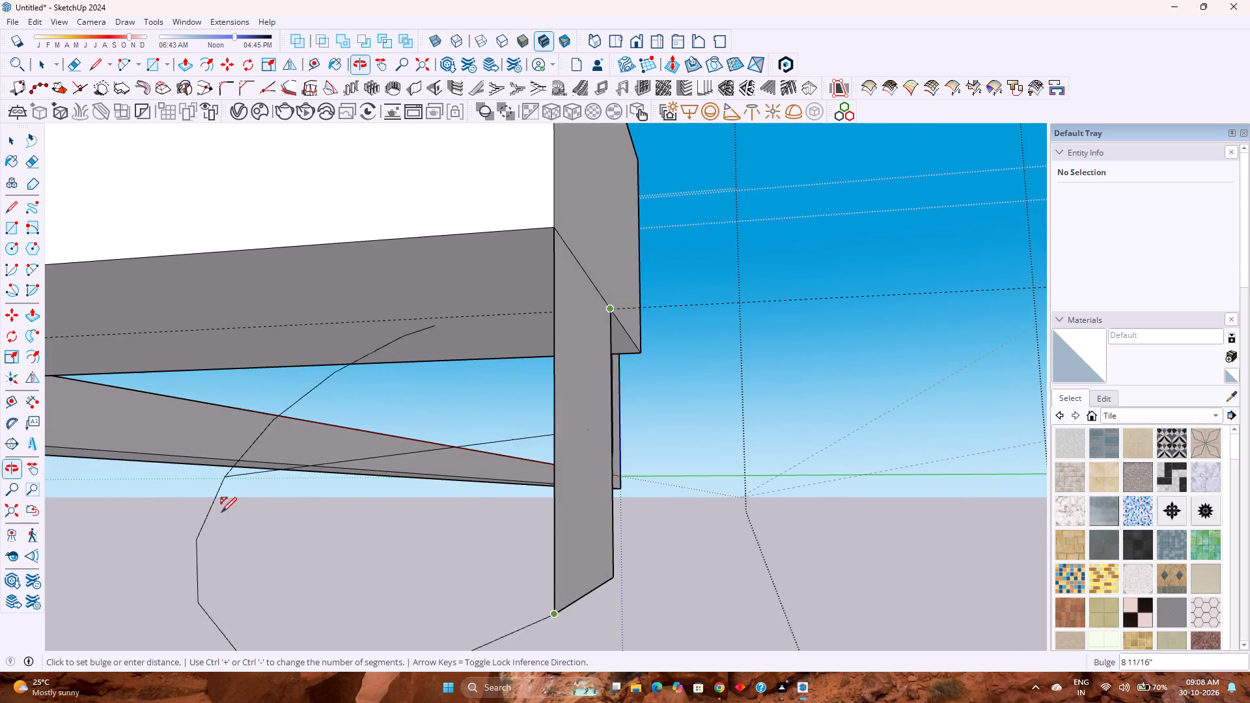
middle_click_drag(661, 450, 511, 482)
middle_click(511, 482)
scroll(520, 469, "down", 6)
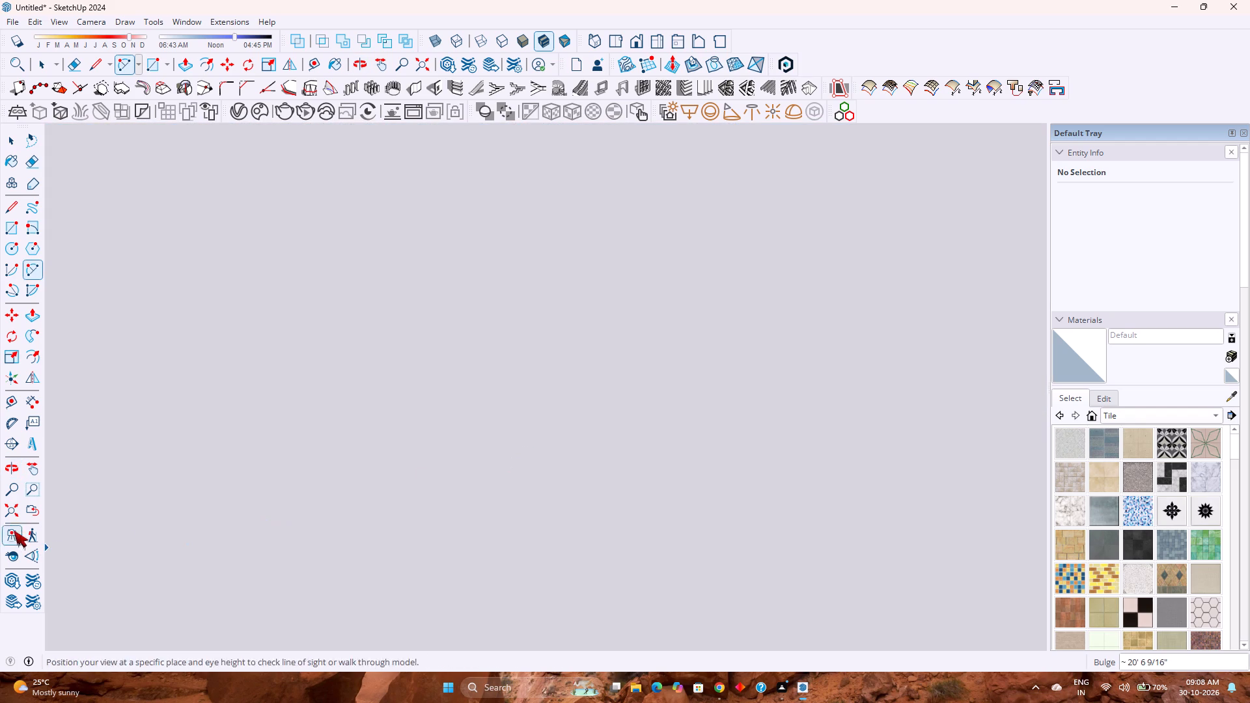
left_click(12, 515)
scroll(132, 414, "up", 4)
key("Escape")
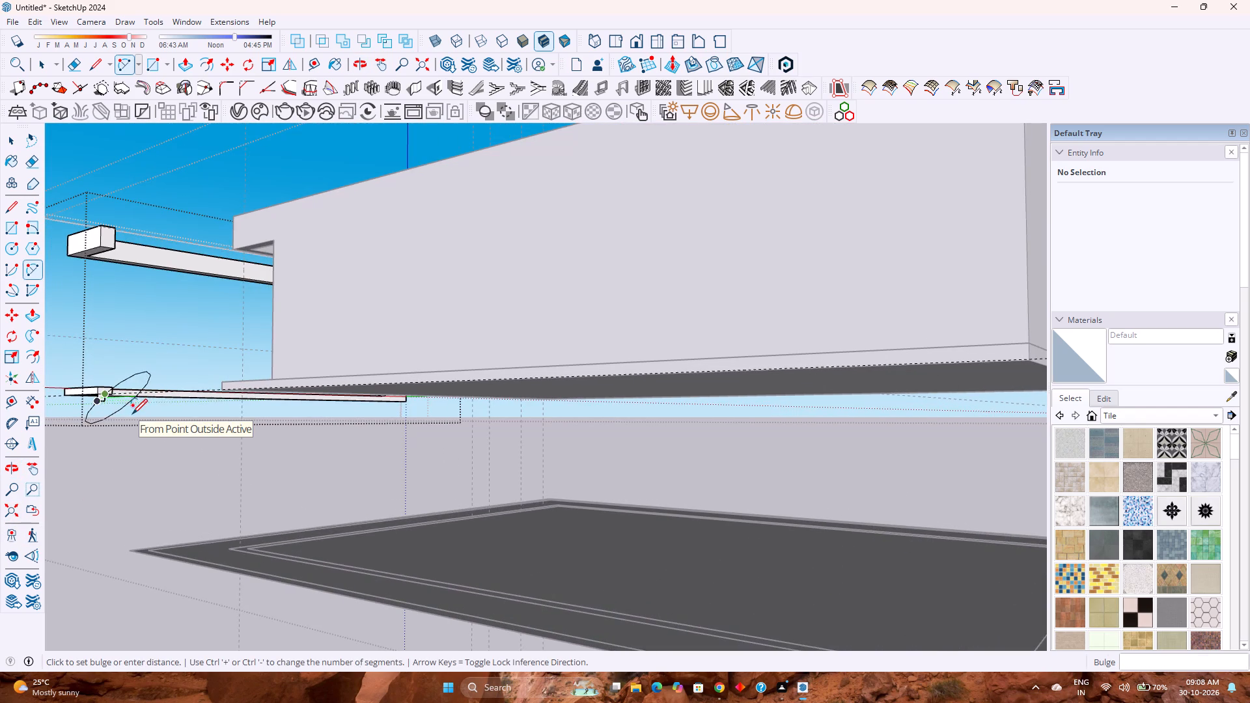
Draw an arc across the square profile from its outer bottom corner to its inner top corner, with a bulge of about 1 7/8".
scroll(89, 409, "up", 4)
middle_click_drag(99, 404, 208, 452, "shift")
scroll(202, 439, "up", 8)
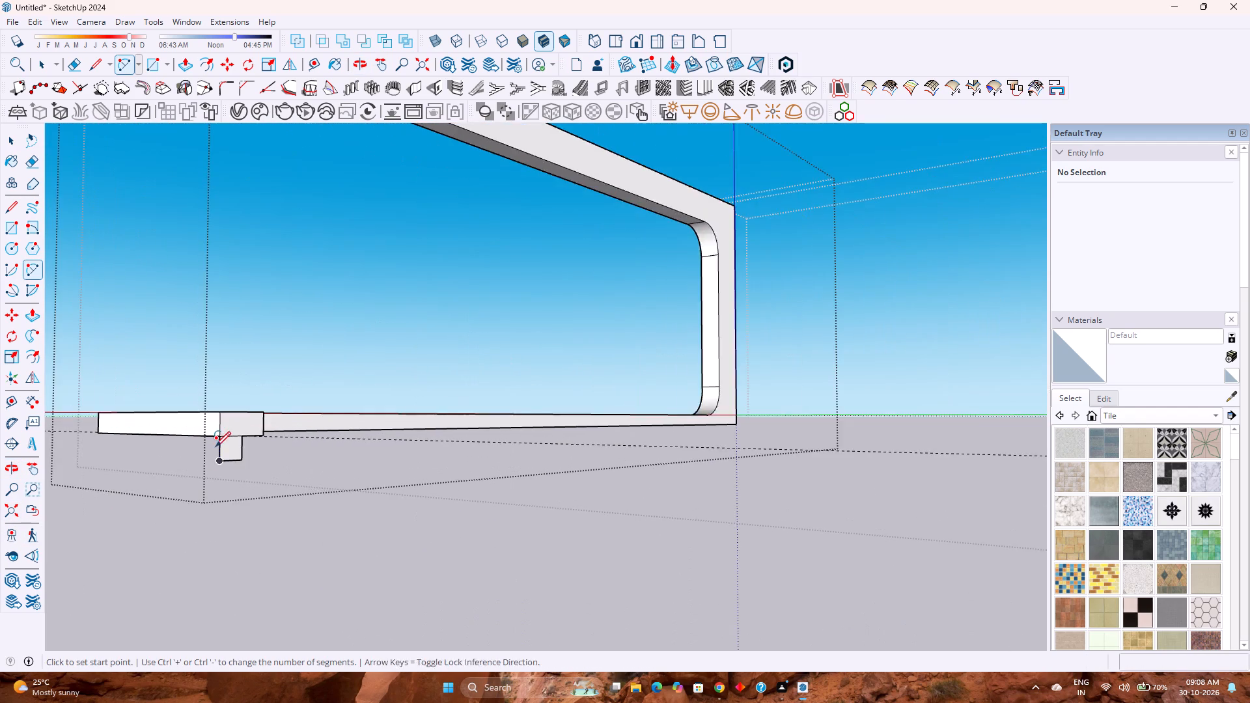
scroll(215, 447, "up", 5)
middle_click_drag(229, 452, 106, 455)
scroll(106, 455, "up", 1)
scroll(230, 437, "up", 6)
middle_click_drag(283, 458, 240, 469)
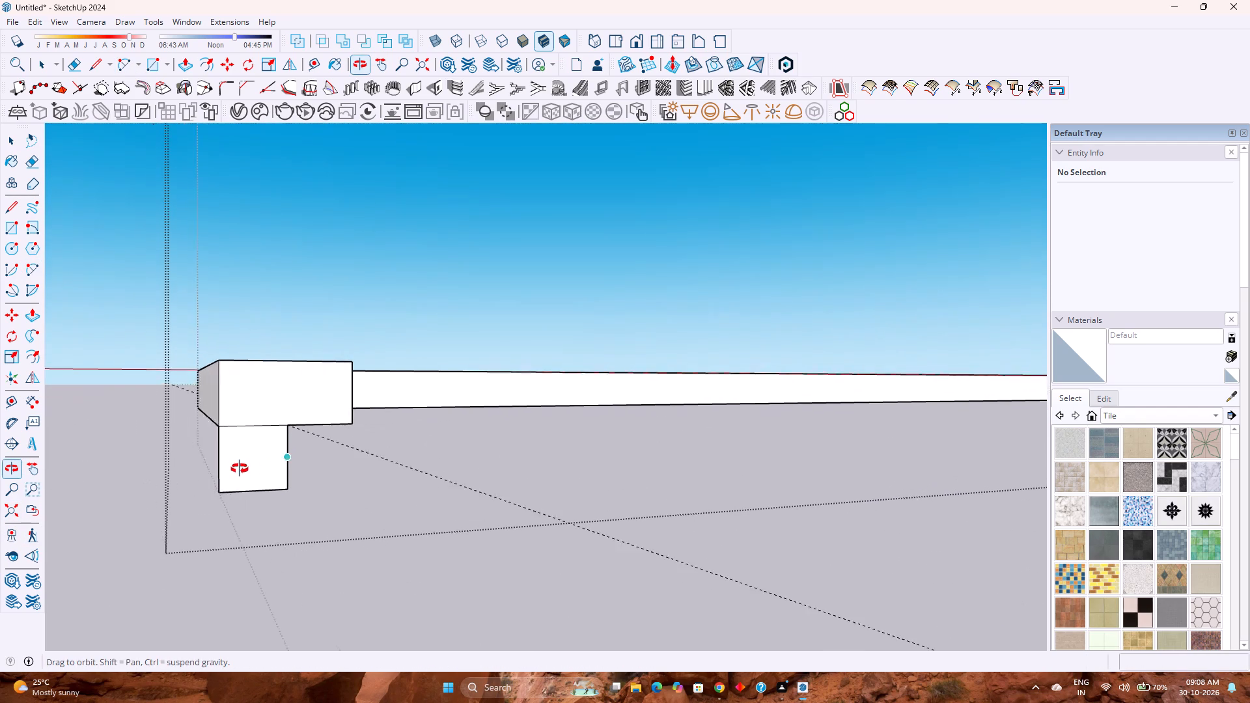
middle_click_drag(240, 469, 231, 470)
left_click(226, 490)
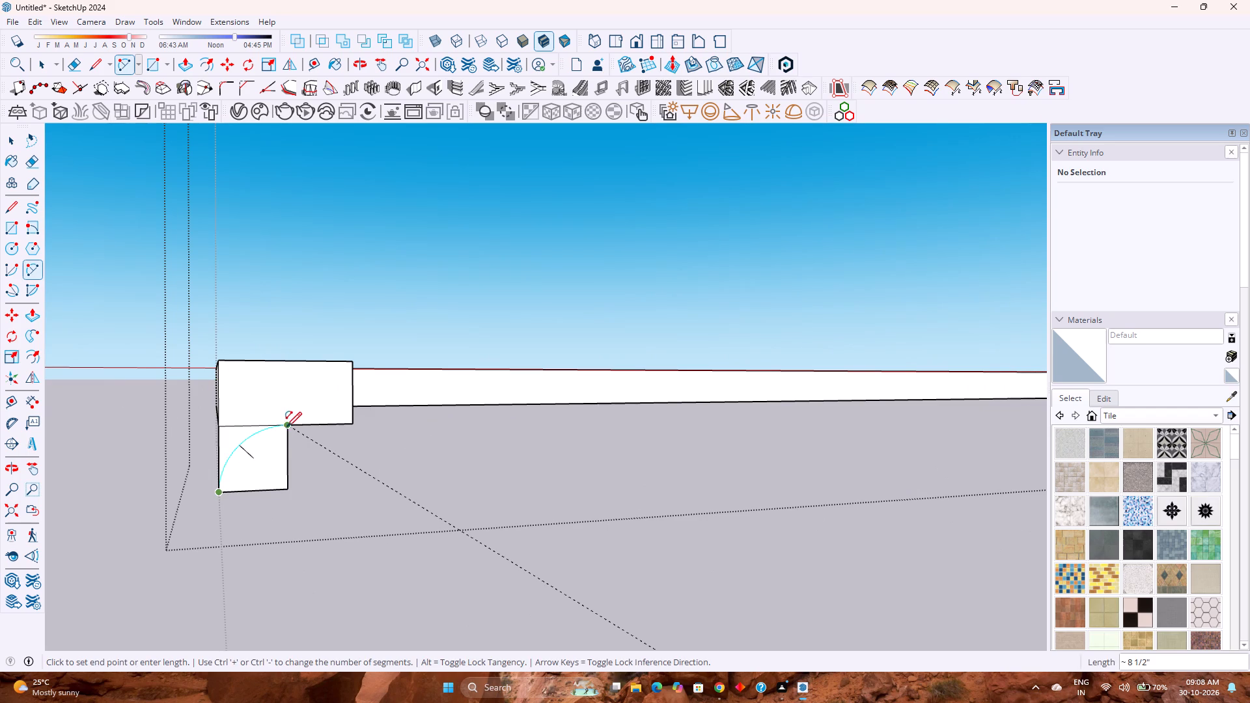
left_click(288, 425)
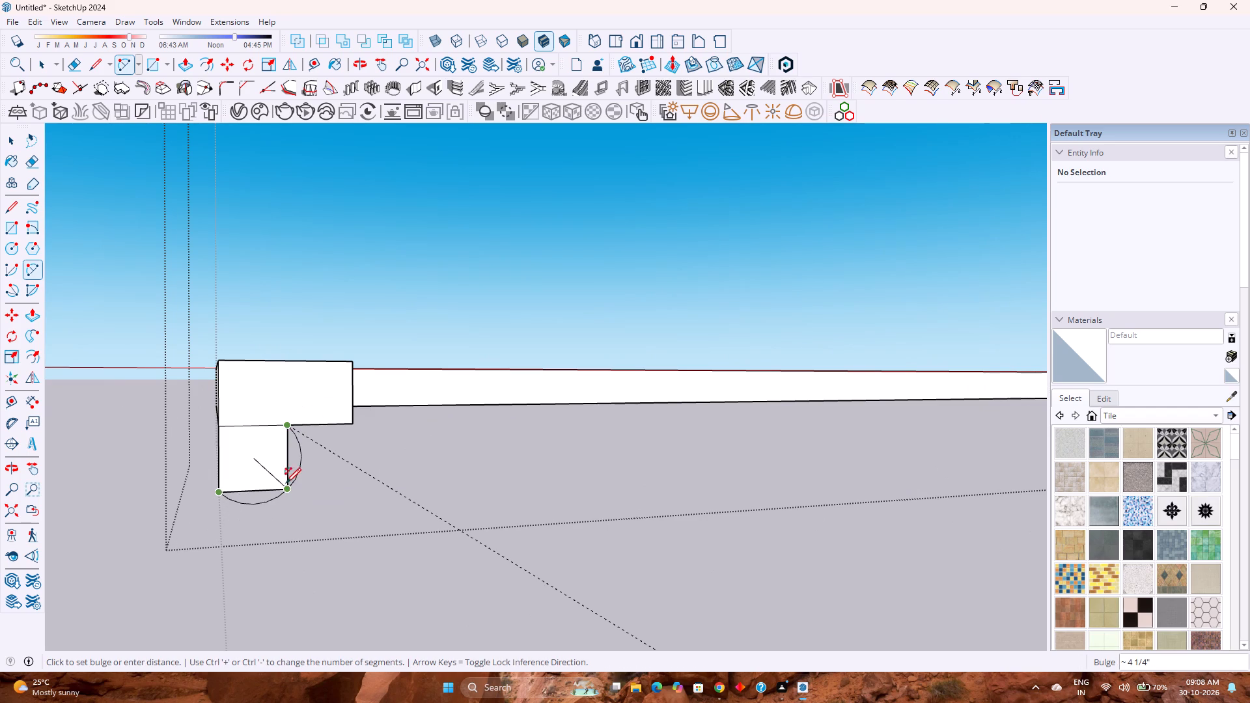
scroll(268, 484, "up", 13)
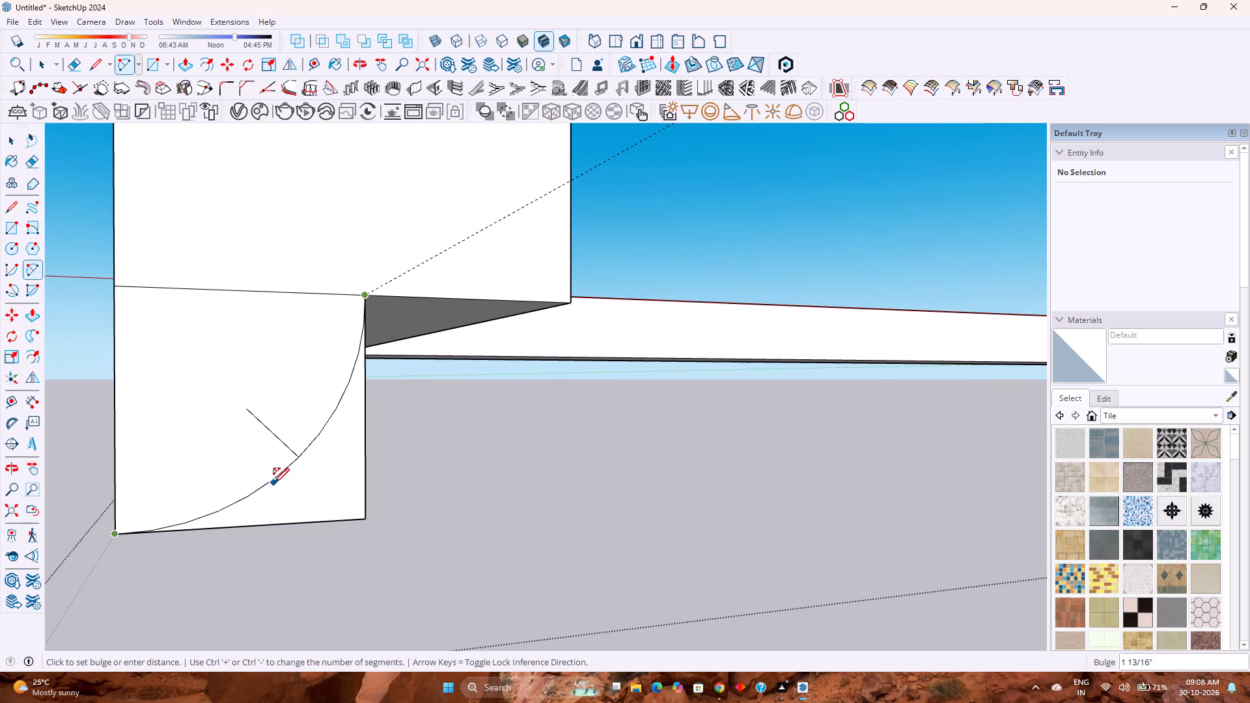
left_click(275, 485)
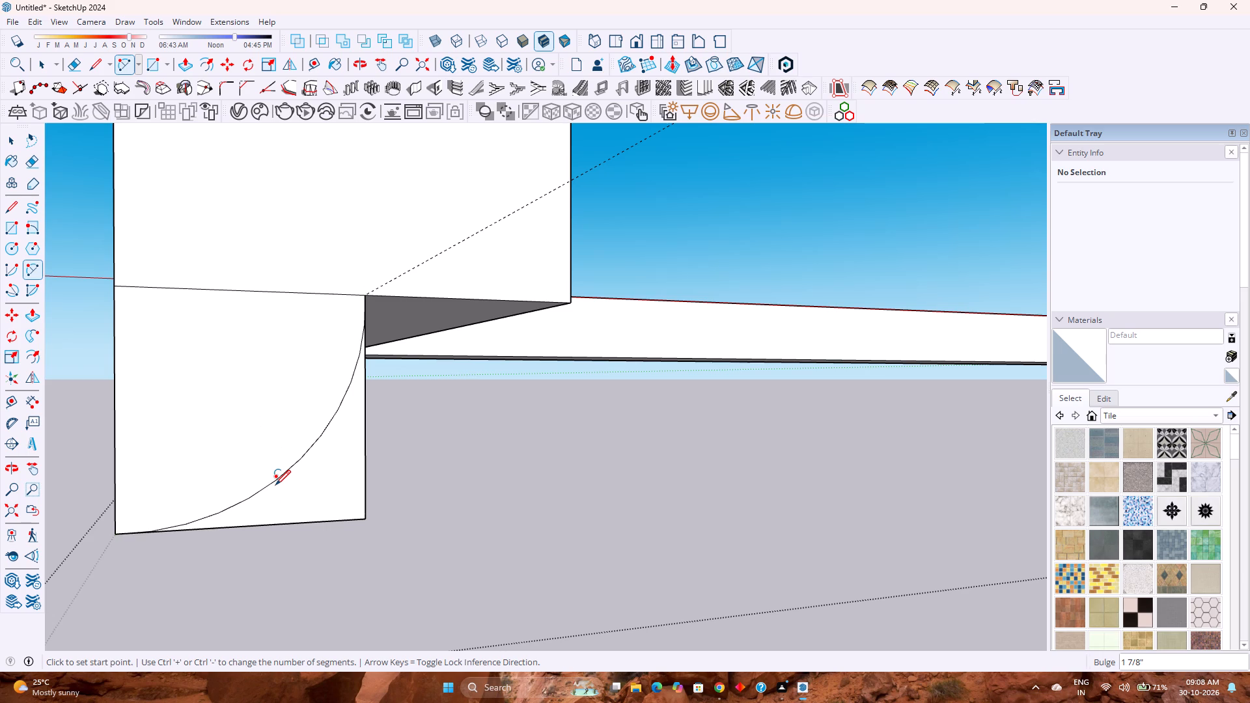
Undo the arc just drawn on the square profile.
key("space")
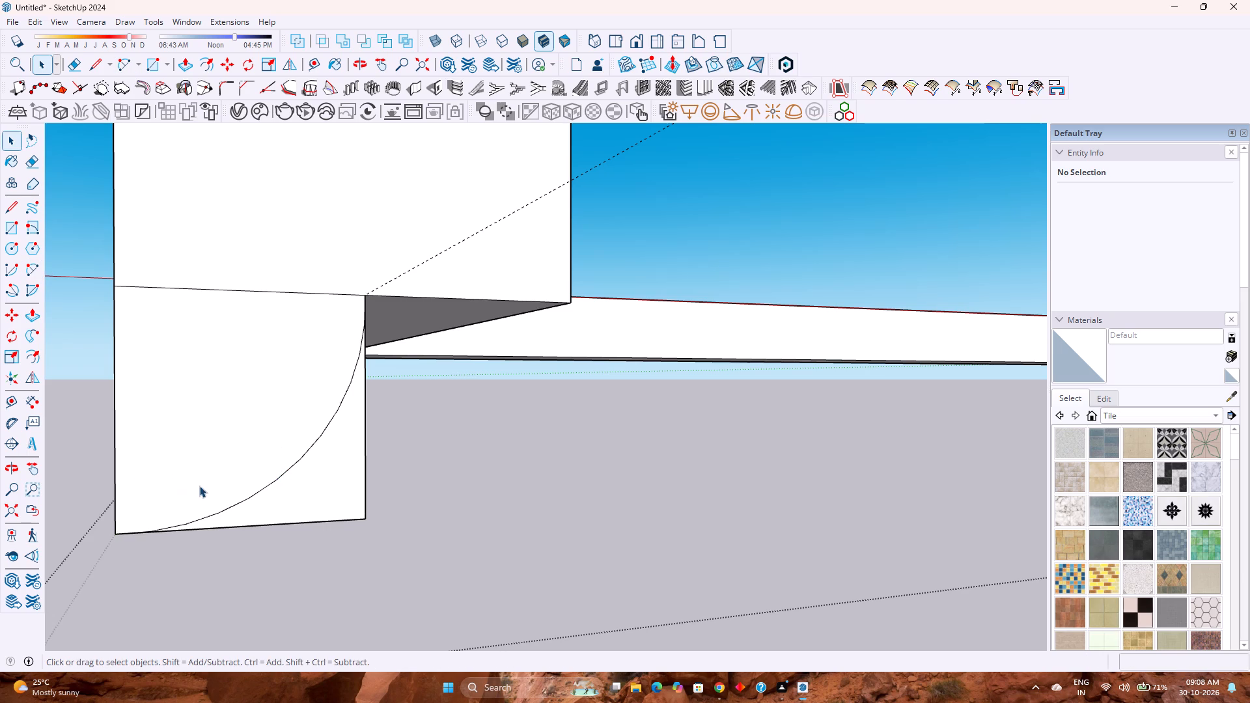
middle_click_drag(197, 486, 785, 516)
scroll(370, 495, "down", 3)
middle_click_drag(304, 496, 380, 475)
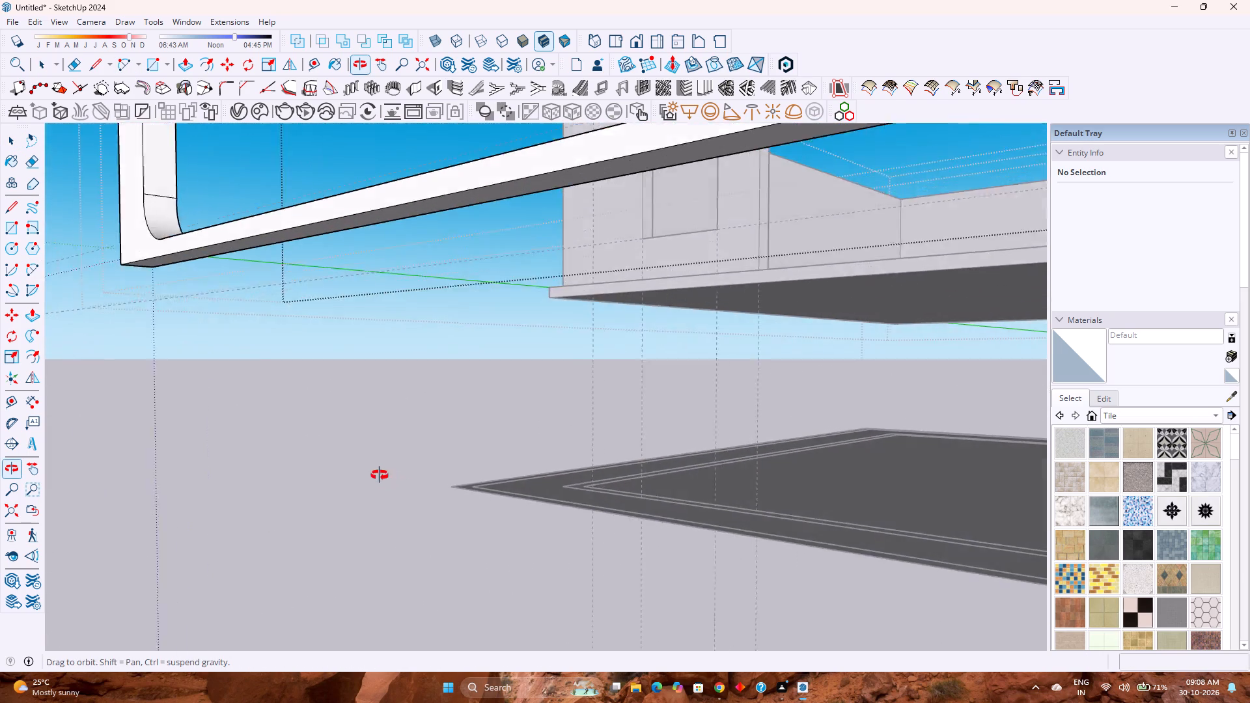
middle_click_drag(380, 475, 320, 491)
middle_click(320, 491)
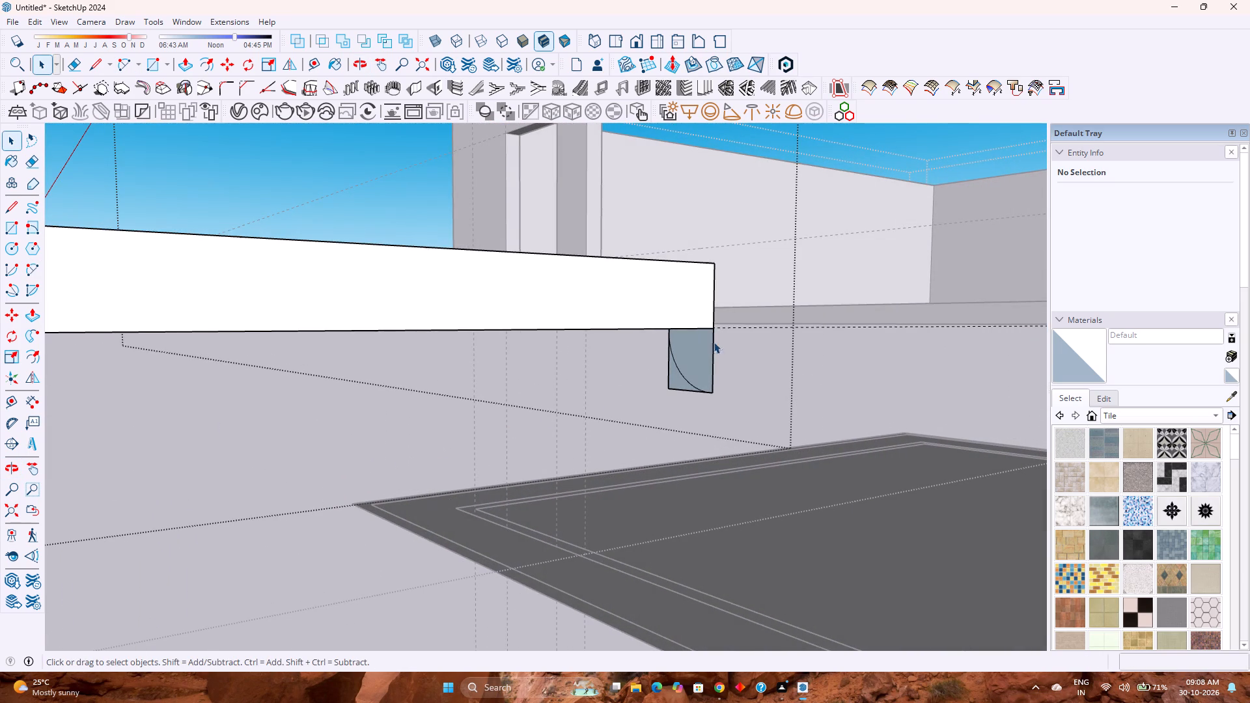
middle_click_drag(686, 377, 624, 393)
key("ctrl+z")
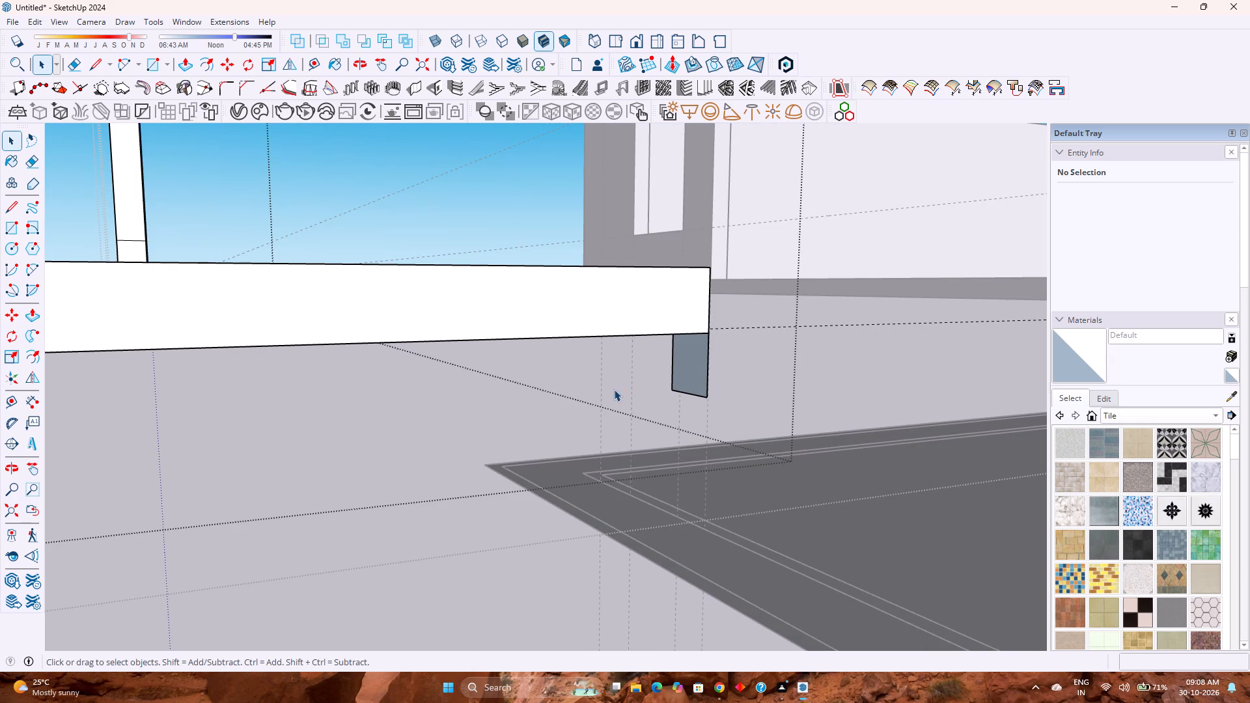
Draw an arc from the square profile's outer top corner to its inner bottom corner, bulging about 1 7/8" toward the outer bottom corner.
middle_click_drag(701, 376, 505, 417)
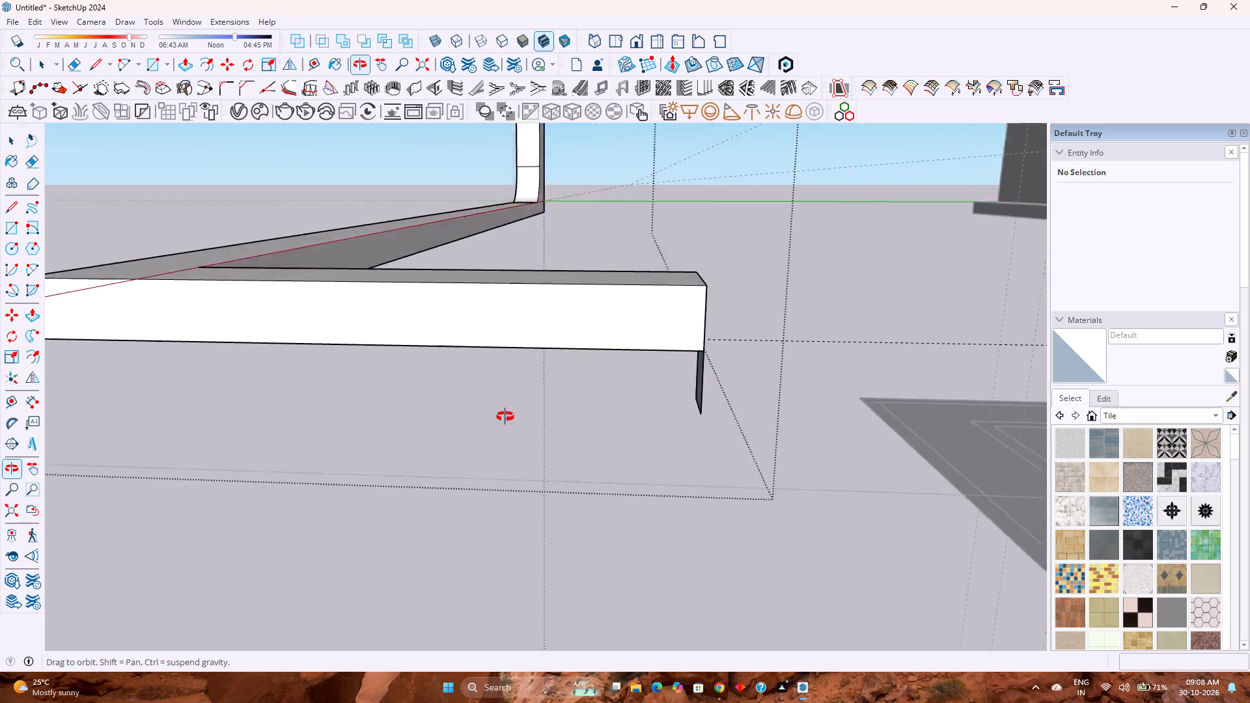
middle_click_drag(505, 417, 206, 417)
middle_click_drag(715, 476, 604, 475)
key("a")
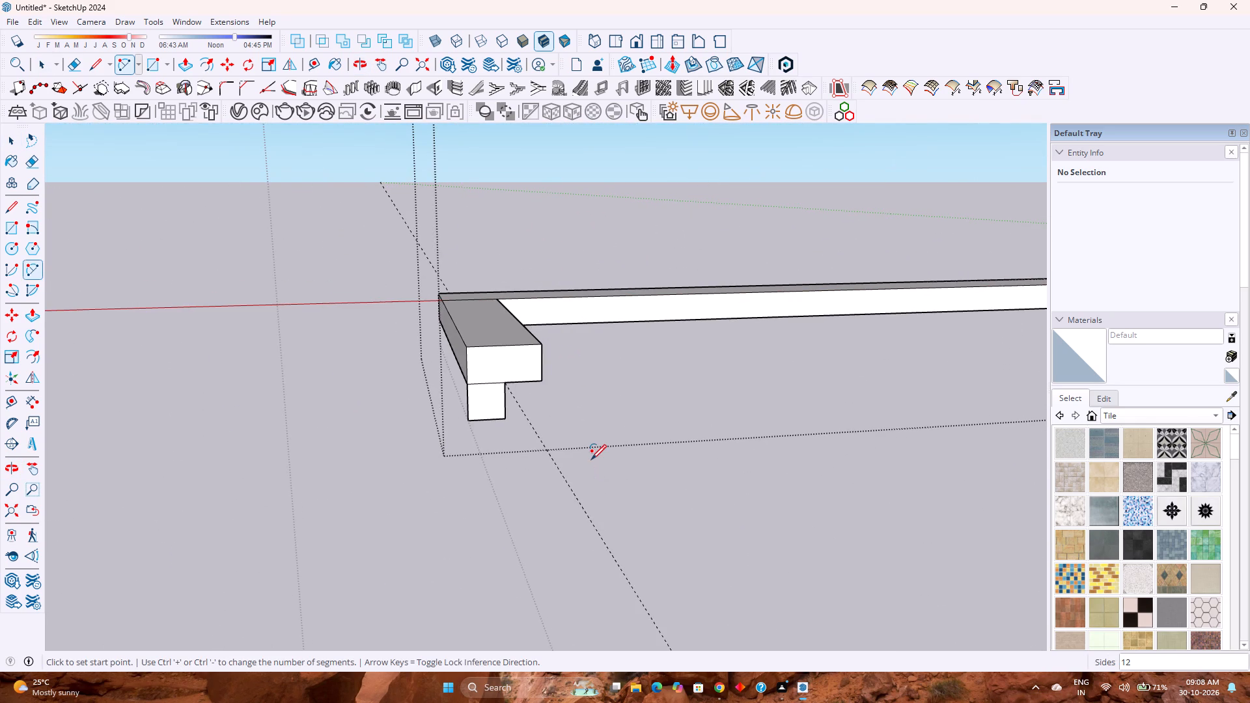
scroll(580, 444, "up", 3)
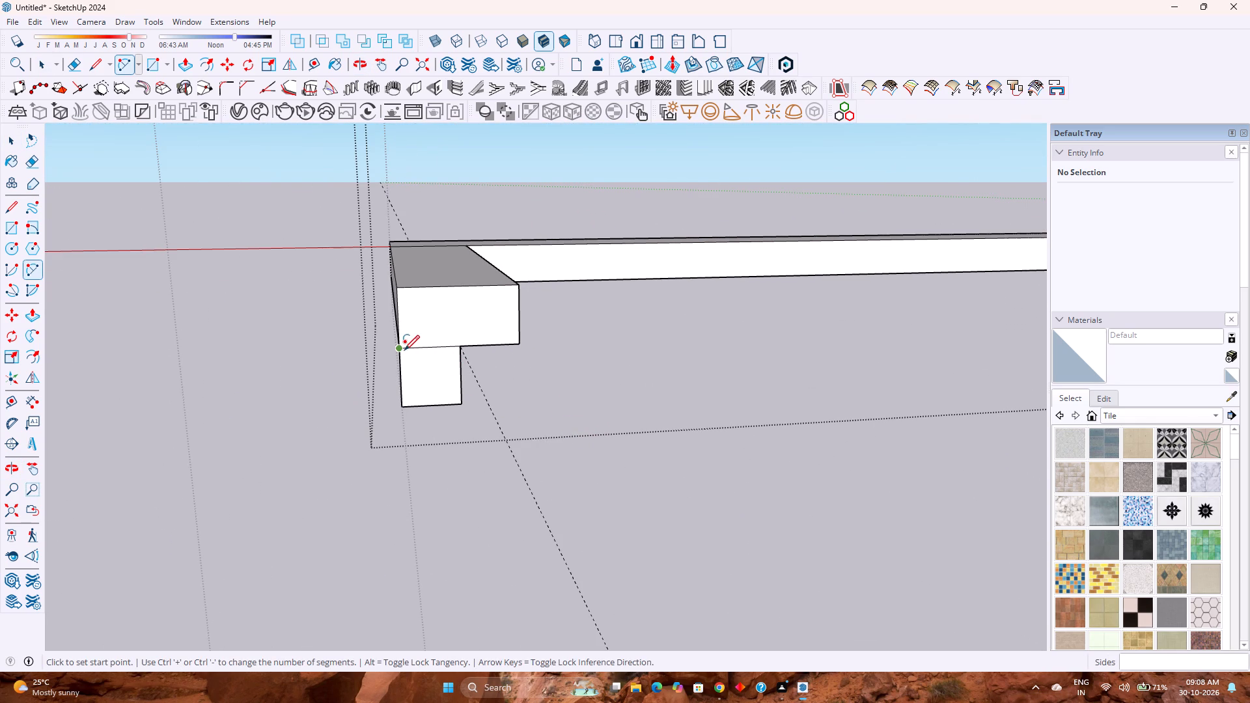
left_click(404, 350)
left_click(465, 405)
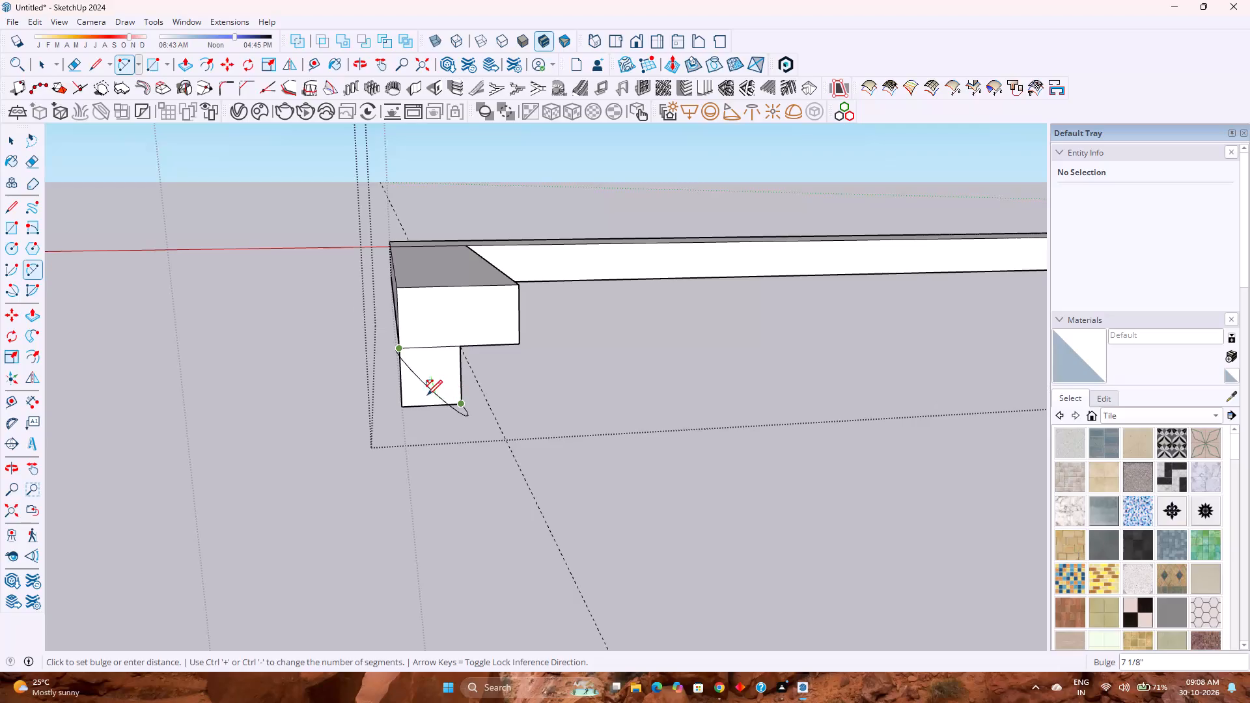
scroll(418, 393, "up", 14)
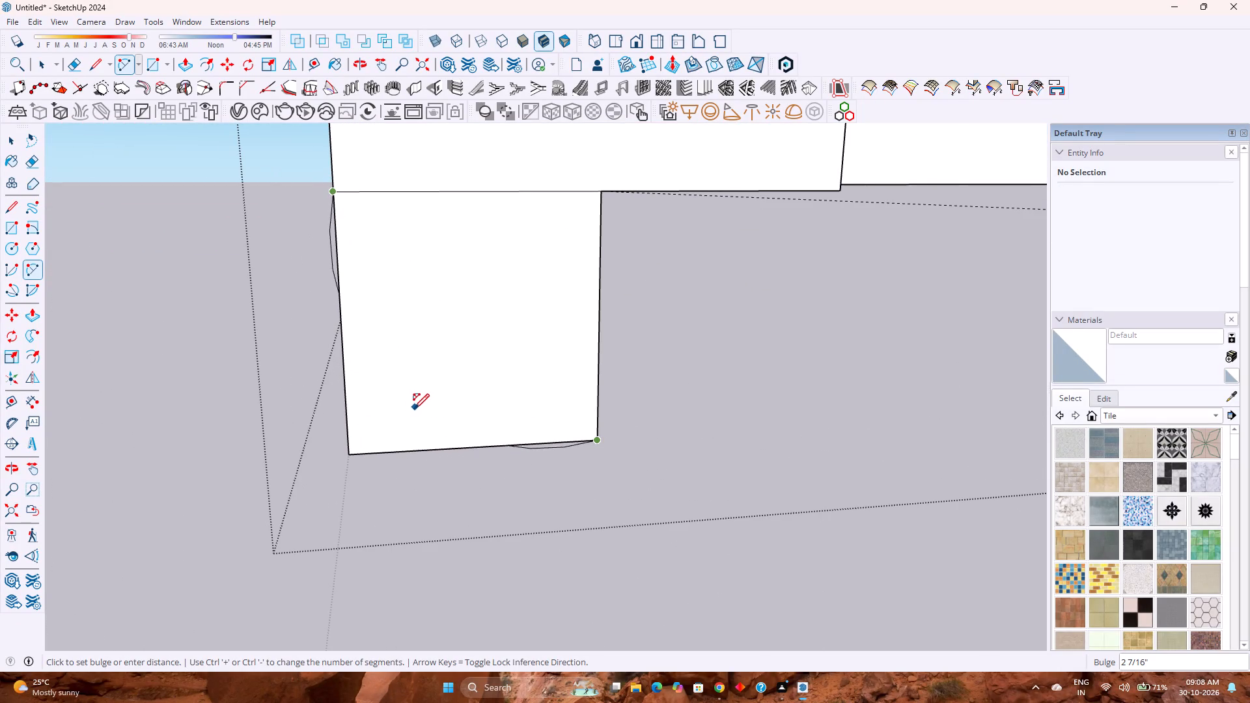
scroll(414, 411, "up", 3)
middle_click_drag(414, 412, 939, 432)
middle_click(939, 432)
middle_click(939, 432)
middle_click(939, 432)
middle_click(939, 432)
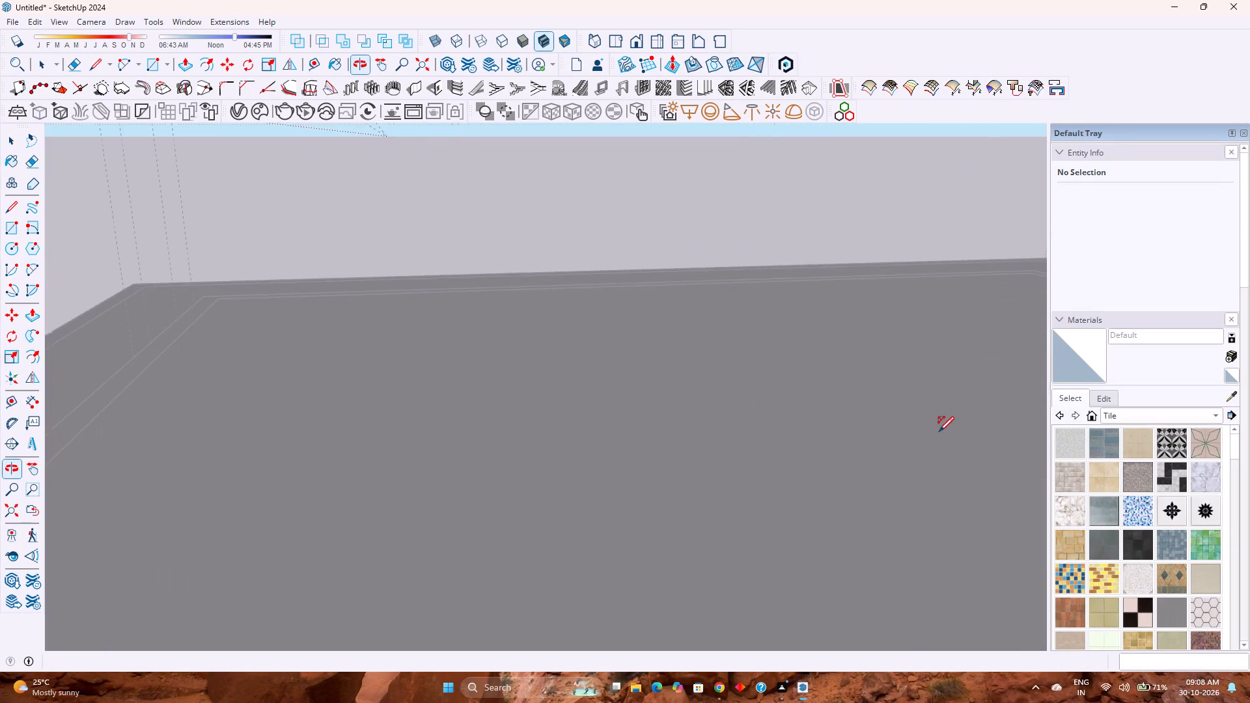
middle_click_drag(939, 432, 417, 440)
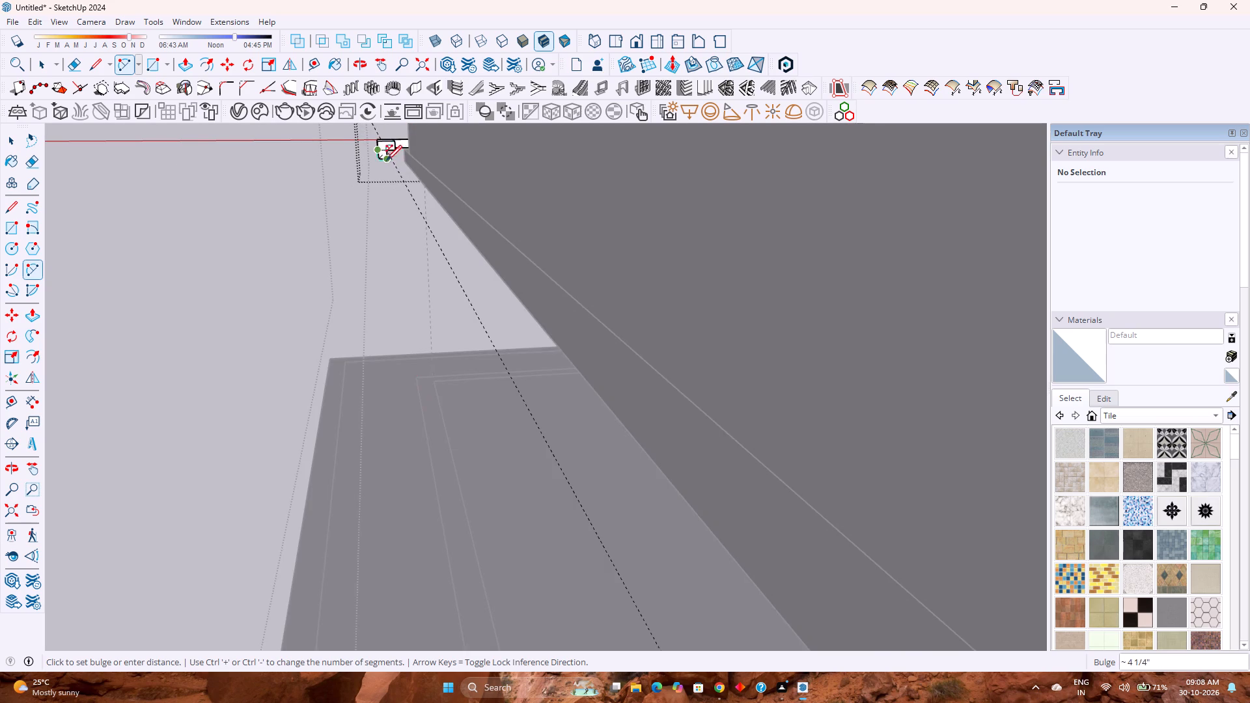
scroll(386, 161, "up", 20)
scroll(386, 161, "up", 6)
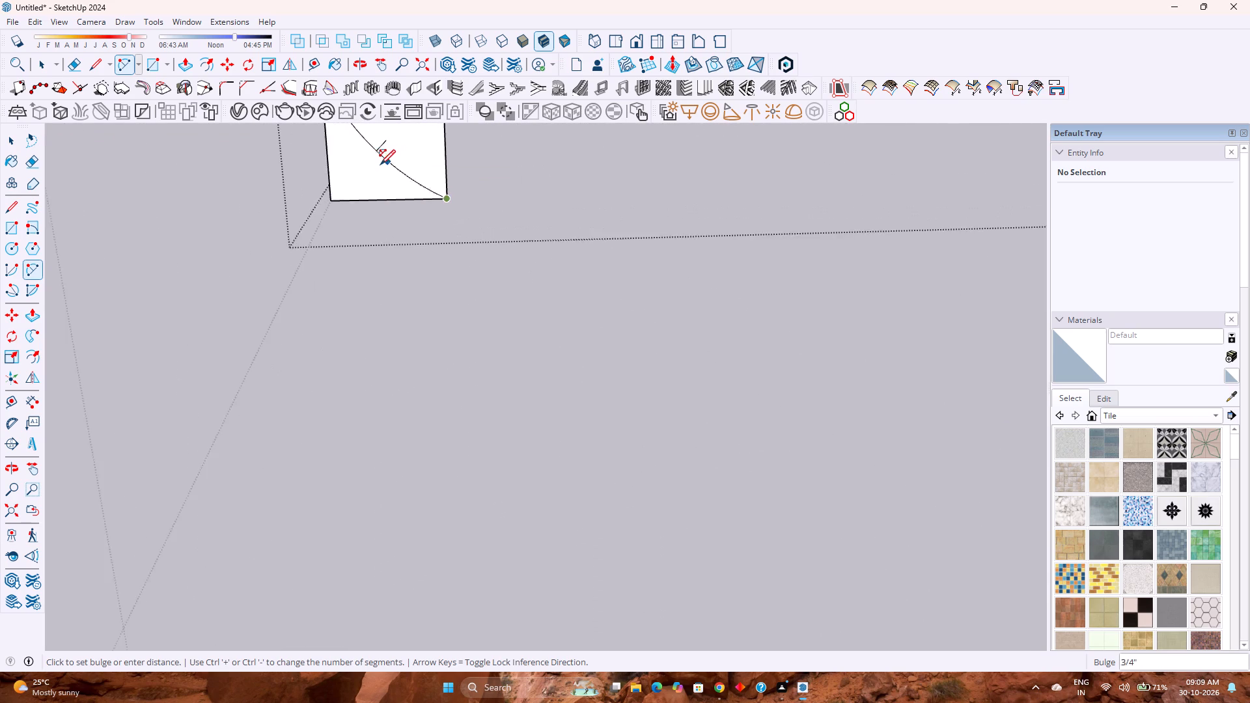
scroll(380, 165, "up", 2)
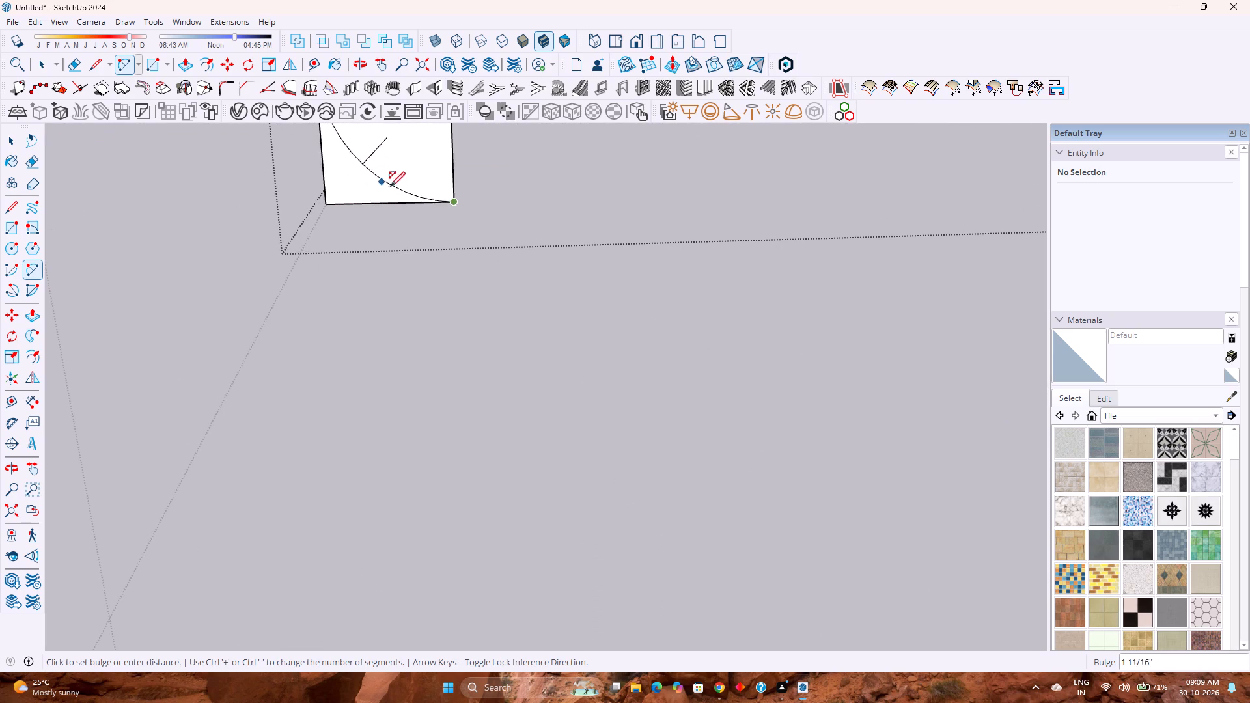
middle_click_drag(411, 204, 437, 260, "shift")
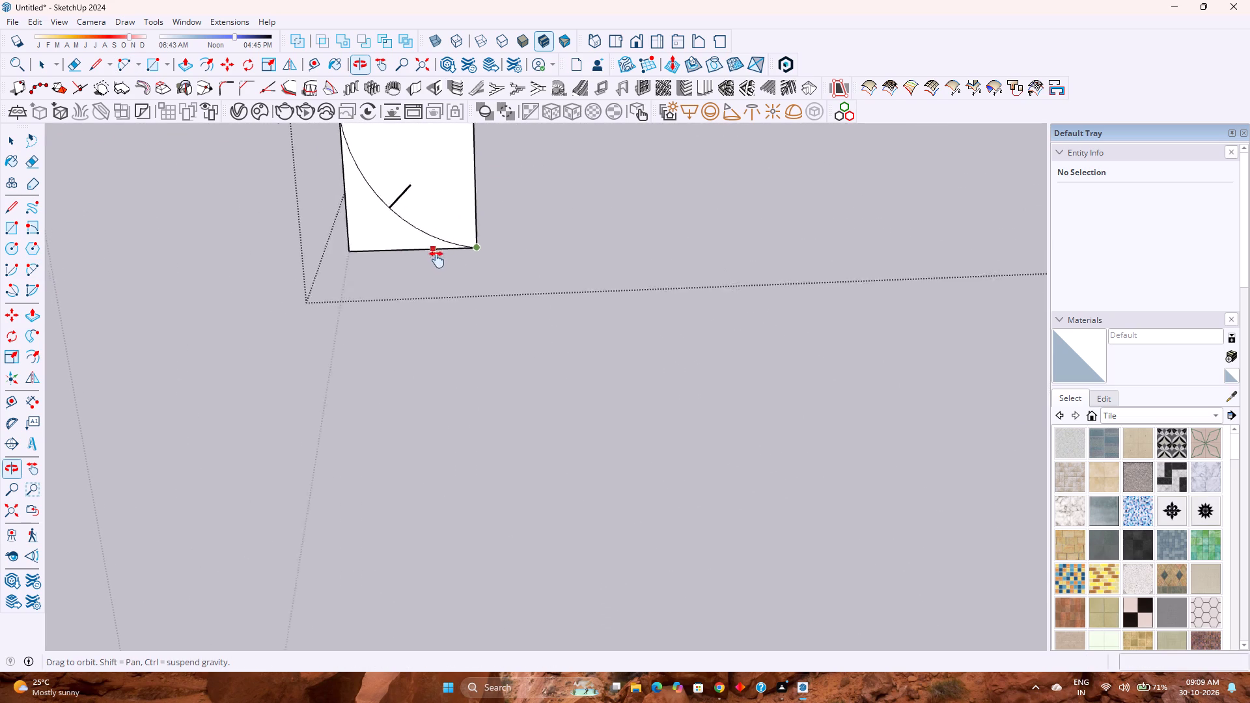
middle_click_drag(437, 260, 419, 391, "shift")
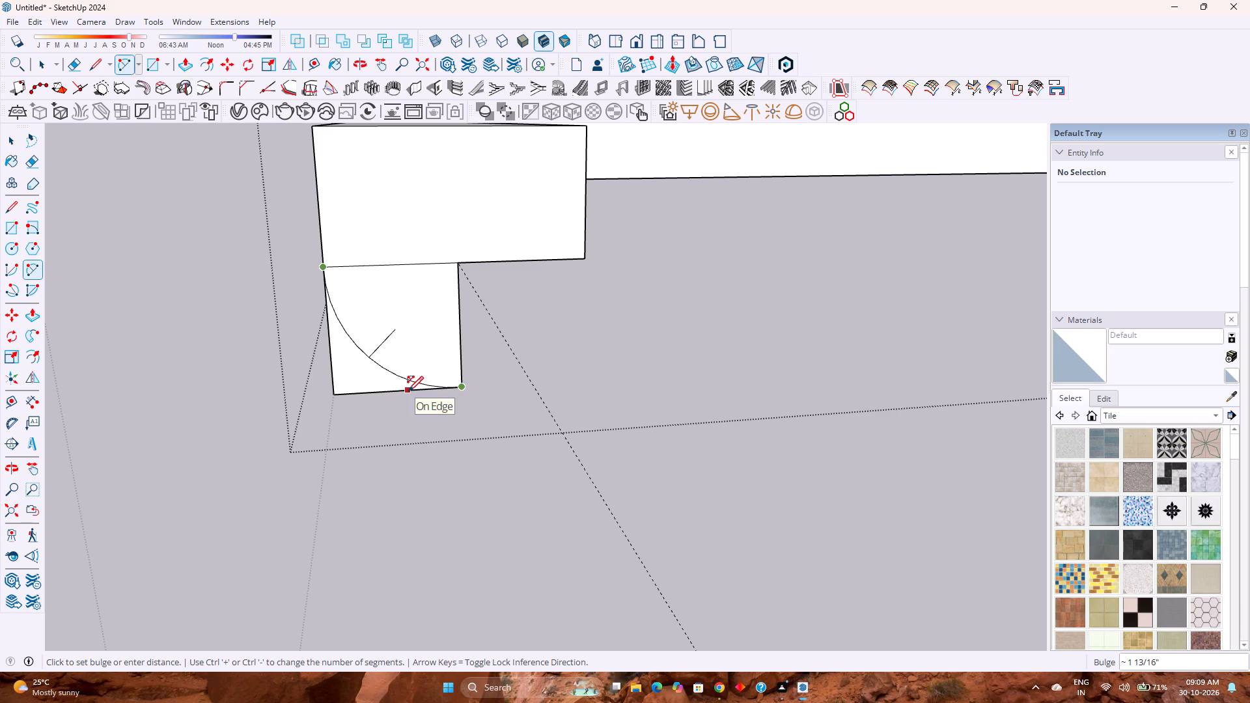
scroll(413, 389, "up", 6)
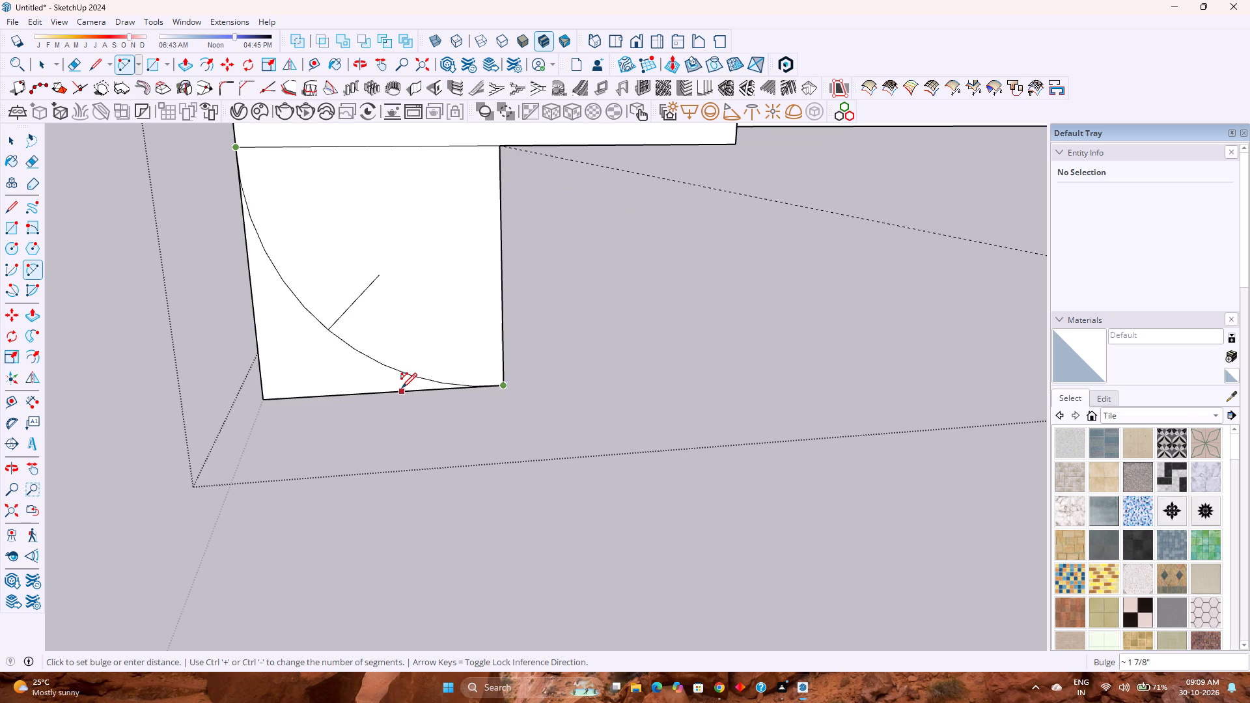
left_click(402, 388)
Set the number of segments of the square profile's arc to 80.
key("space")
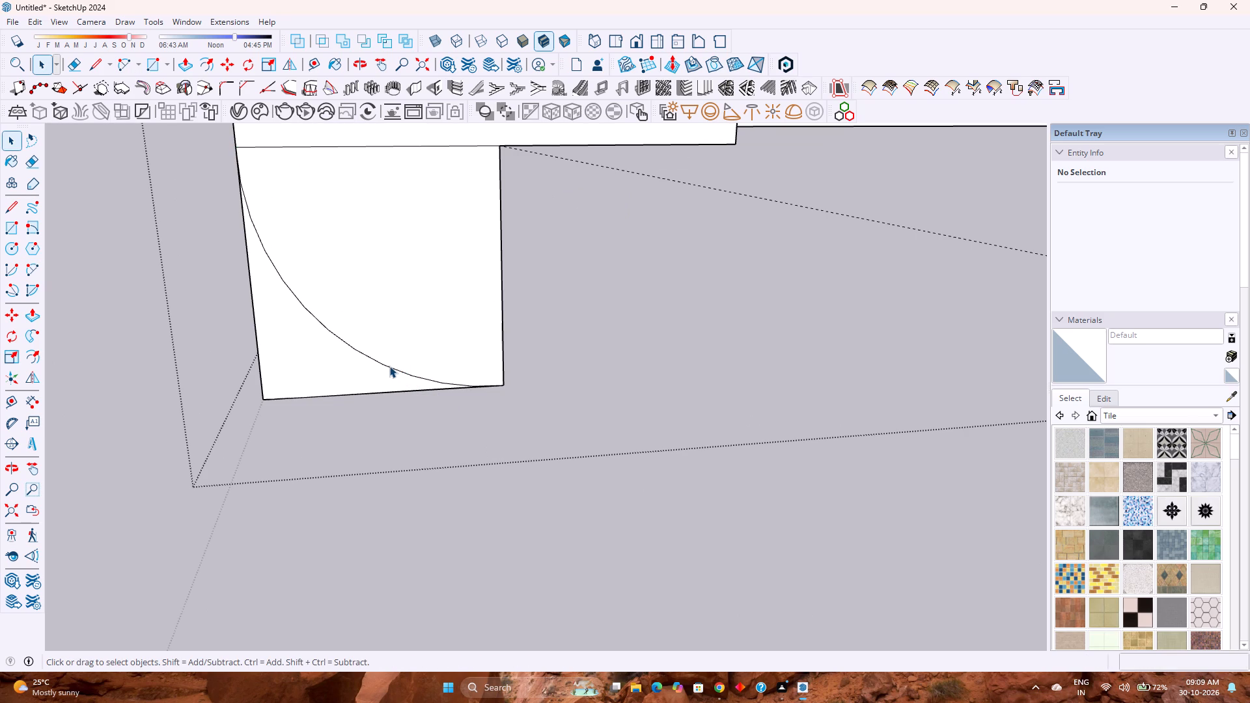
left_click(389, 366)
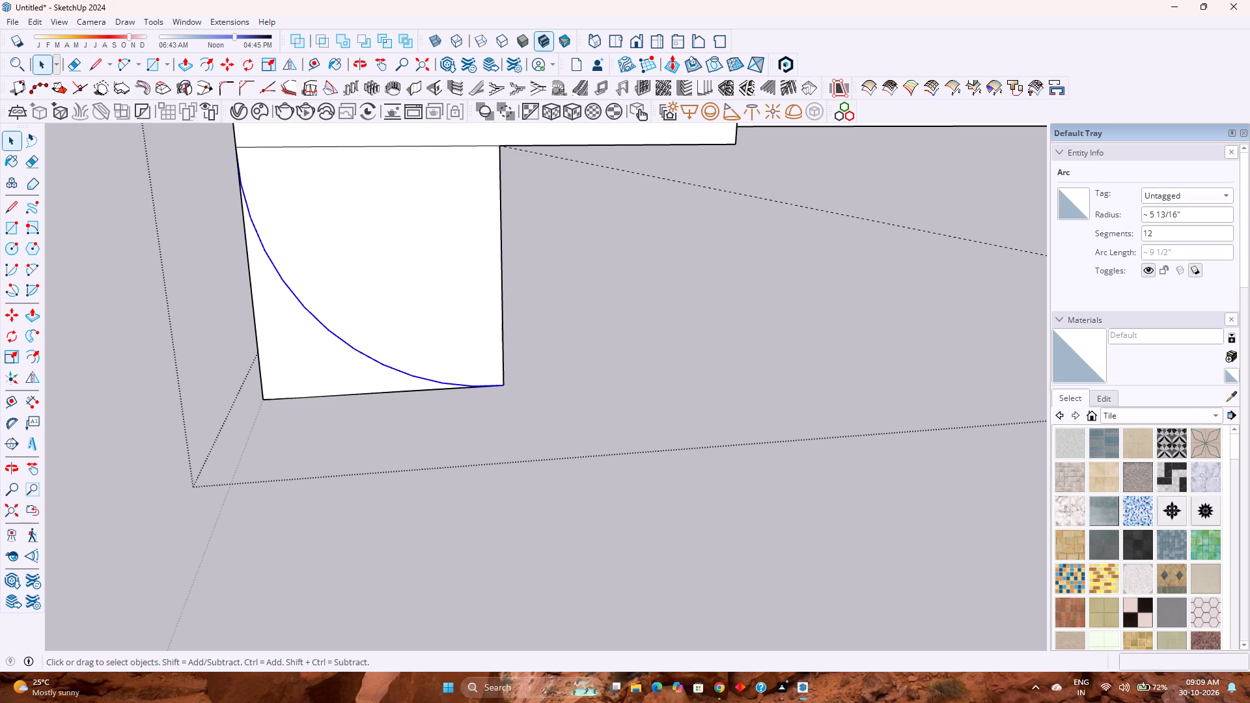
left_click(1182, 234)
key("0")
key("Return")
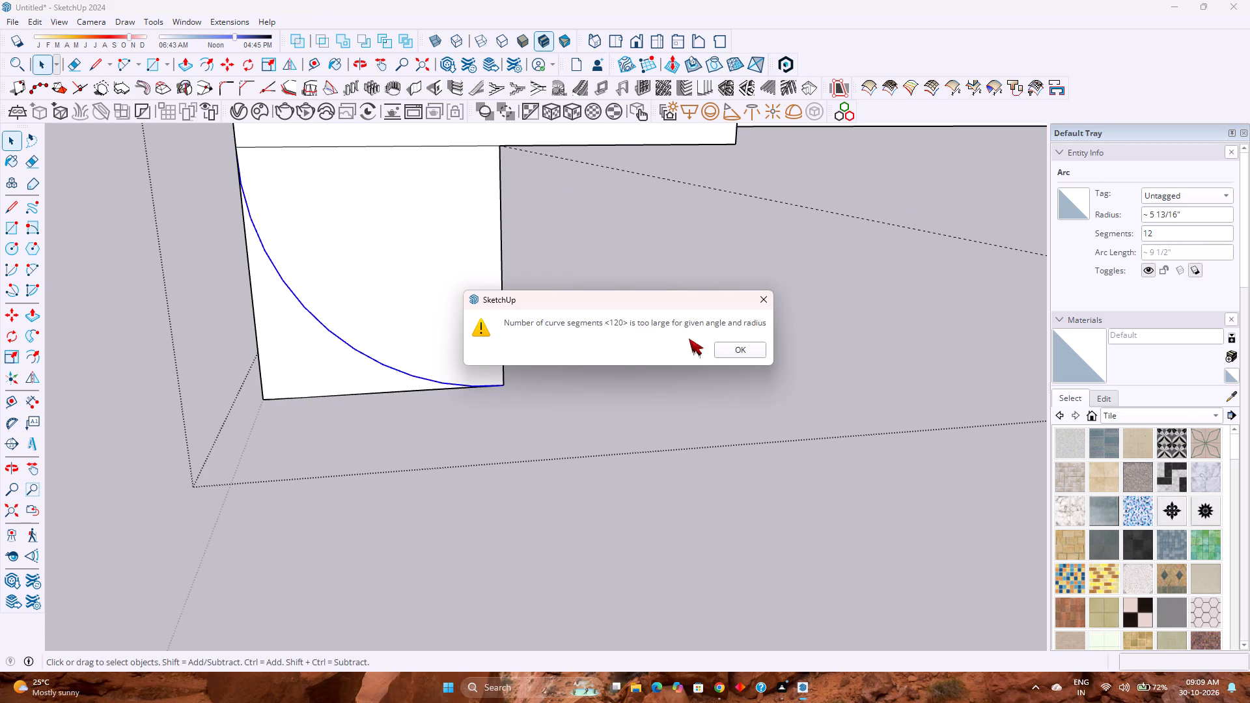
left_click(749, 347)
double_click(1184, 235)
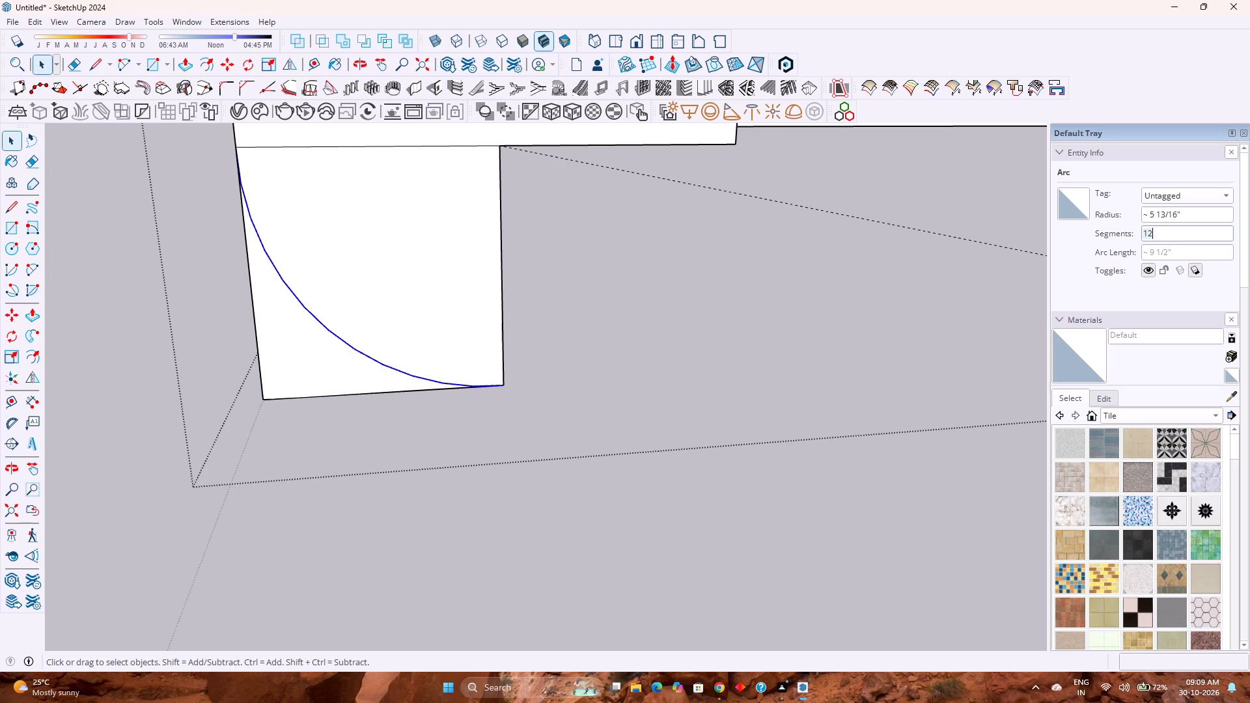
type("80")
key("Return")
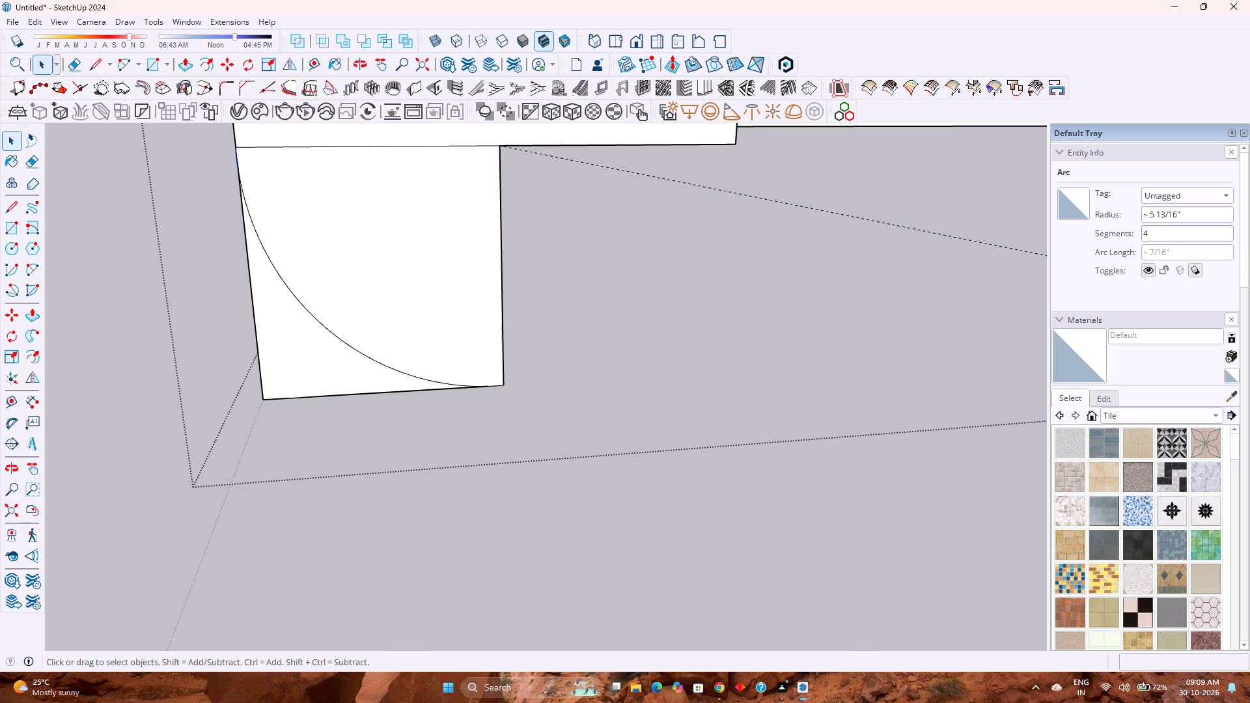
Erase the square profile's outer and bottom edges outside the arc, leaving a quarter-round profile.
key("w")
key("e")
left_click(310, 435)
double_click(307, 429)
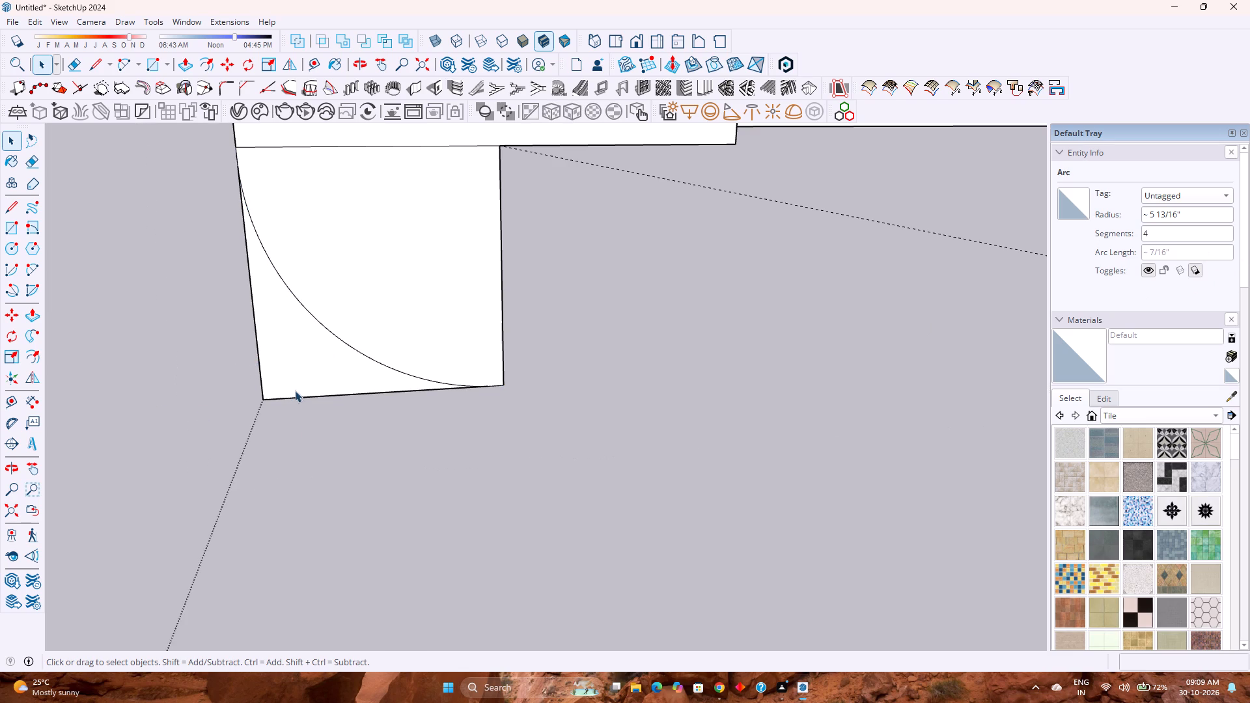
double_click(295, 389)
left_click(270, 357)
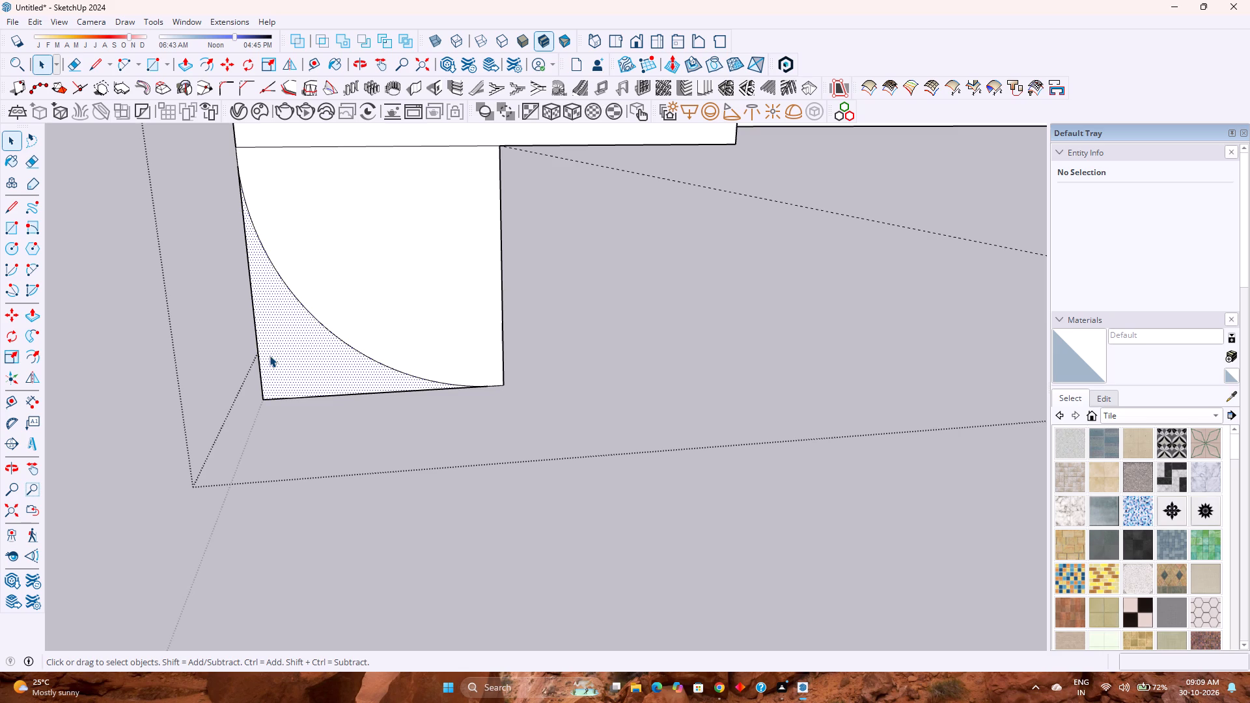
key("e")
left_click(254, 341)
left_click(257, 338)
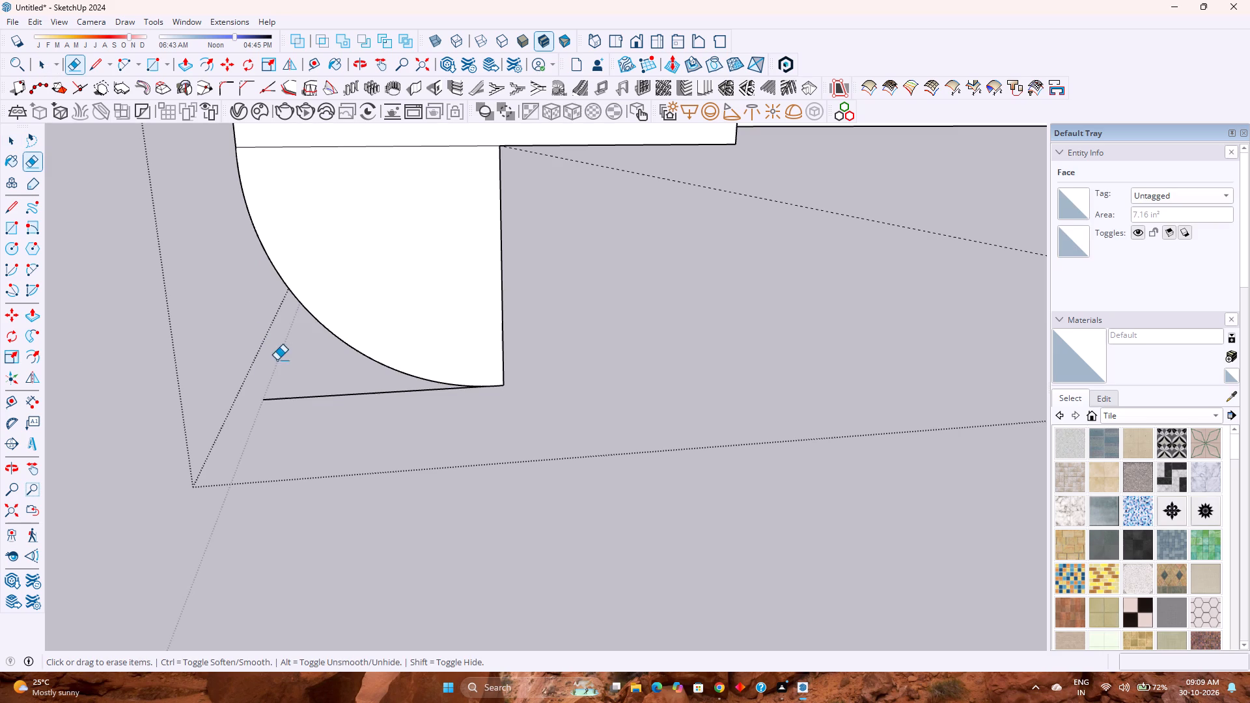
left_click(306, 395)
left_click(305, 392)
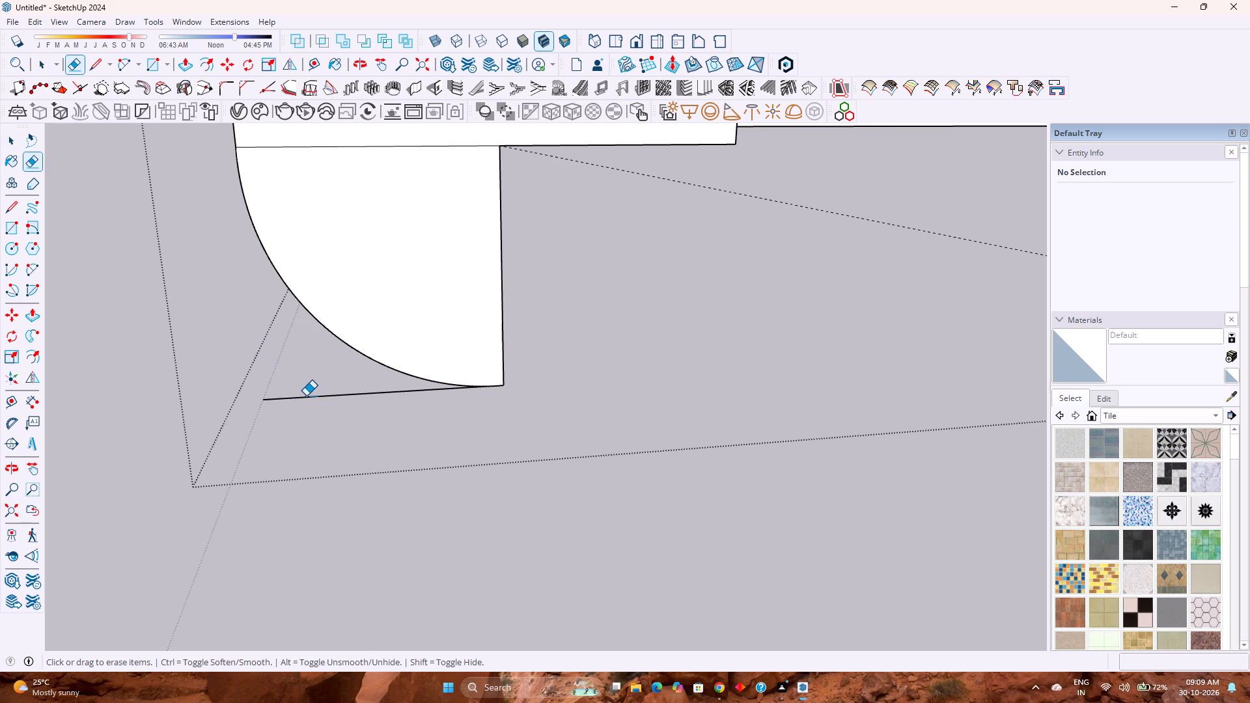
left_click(306, 396)
key("space")
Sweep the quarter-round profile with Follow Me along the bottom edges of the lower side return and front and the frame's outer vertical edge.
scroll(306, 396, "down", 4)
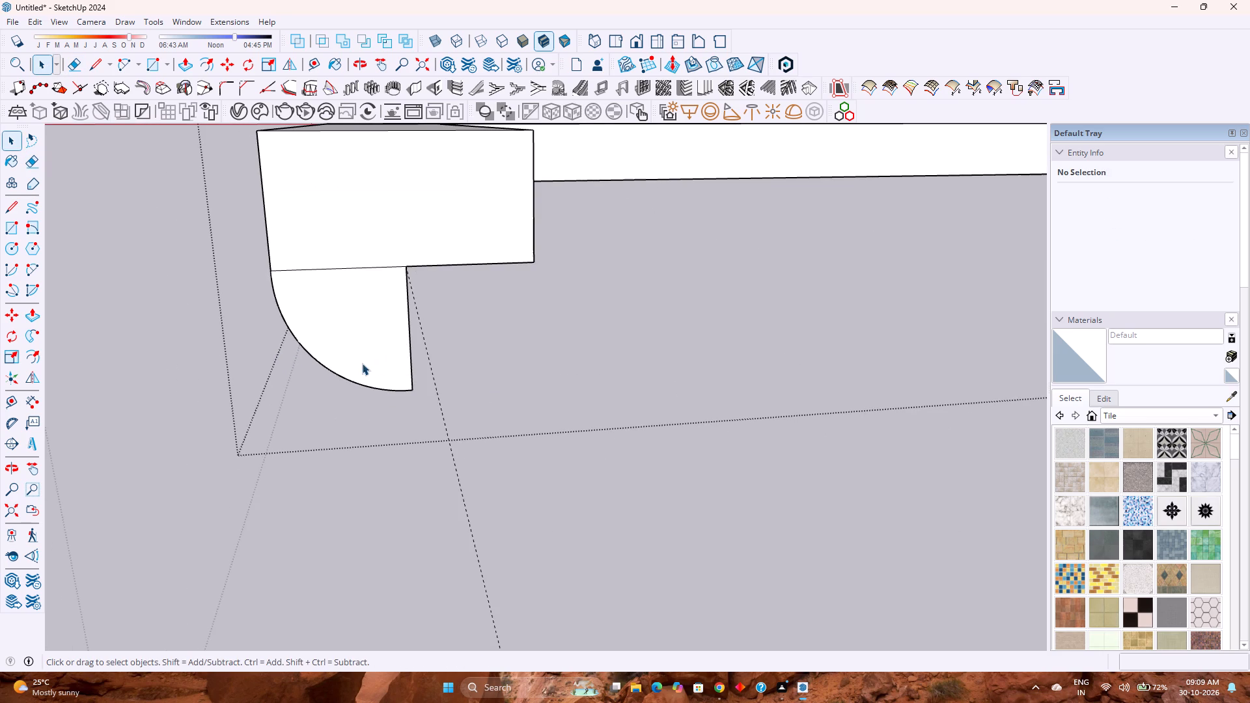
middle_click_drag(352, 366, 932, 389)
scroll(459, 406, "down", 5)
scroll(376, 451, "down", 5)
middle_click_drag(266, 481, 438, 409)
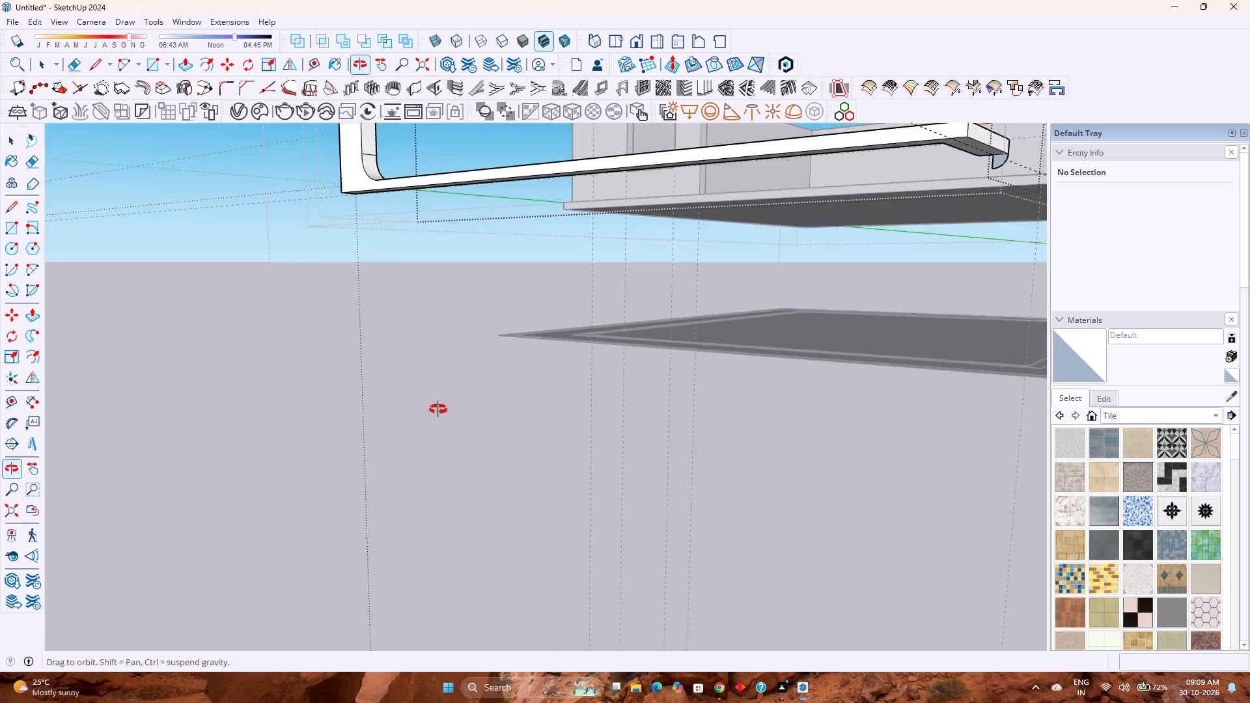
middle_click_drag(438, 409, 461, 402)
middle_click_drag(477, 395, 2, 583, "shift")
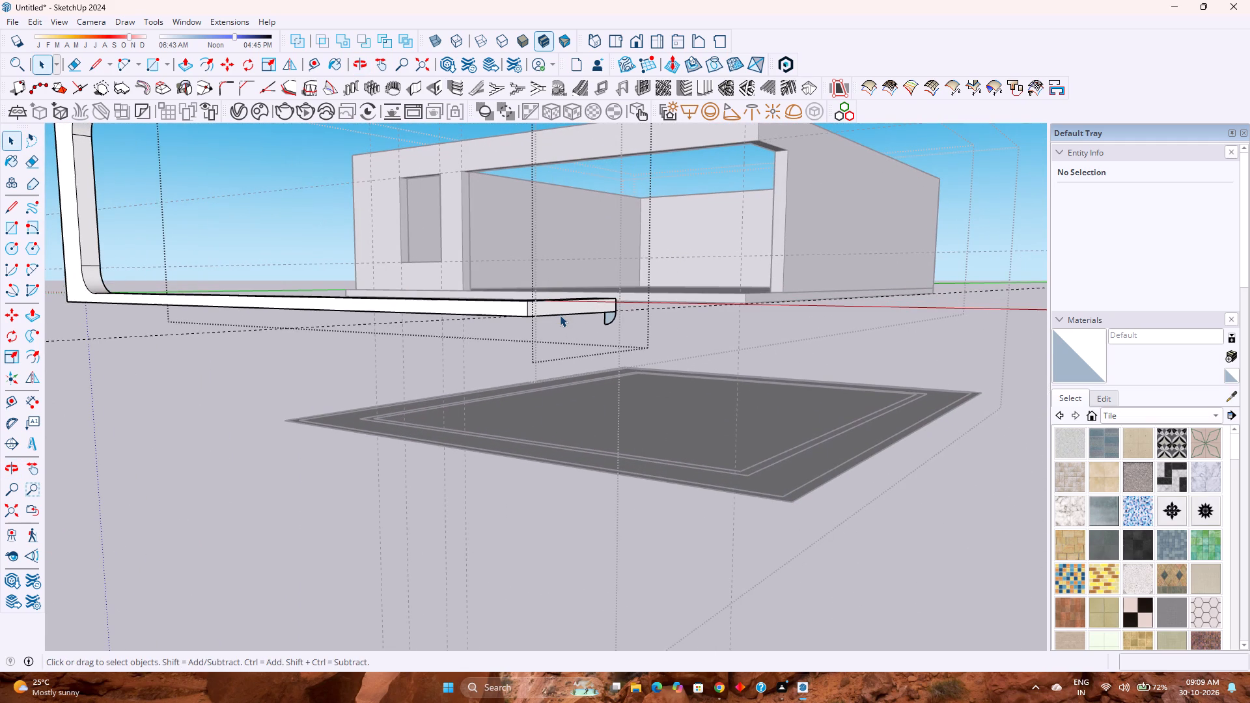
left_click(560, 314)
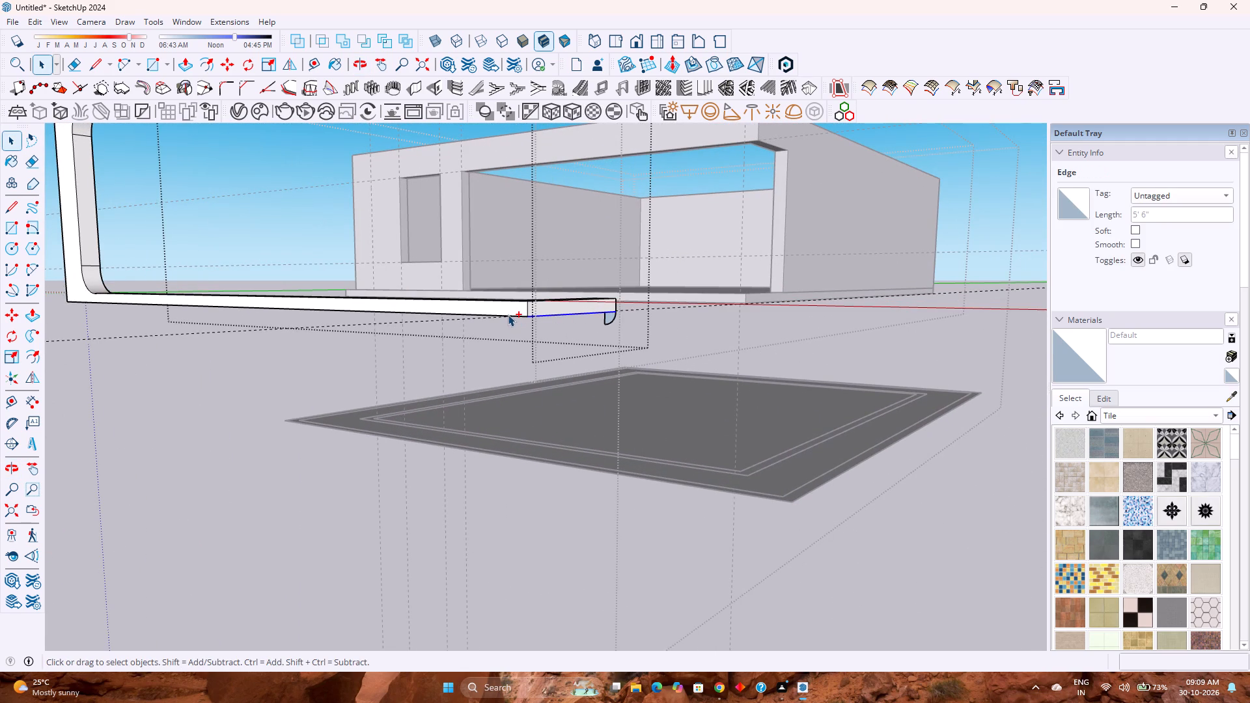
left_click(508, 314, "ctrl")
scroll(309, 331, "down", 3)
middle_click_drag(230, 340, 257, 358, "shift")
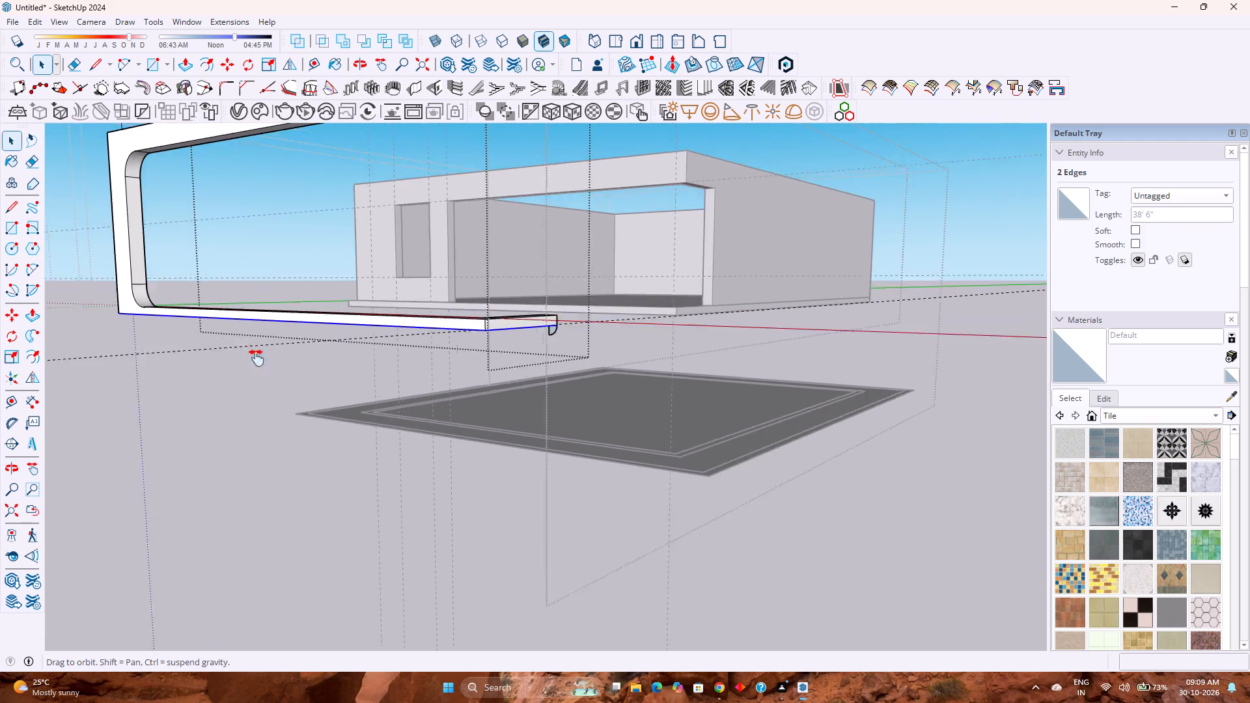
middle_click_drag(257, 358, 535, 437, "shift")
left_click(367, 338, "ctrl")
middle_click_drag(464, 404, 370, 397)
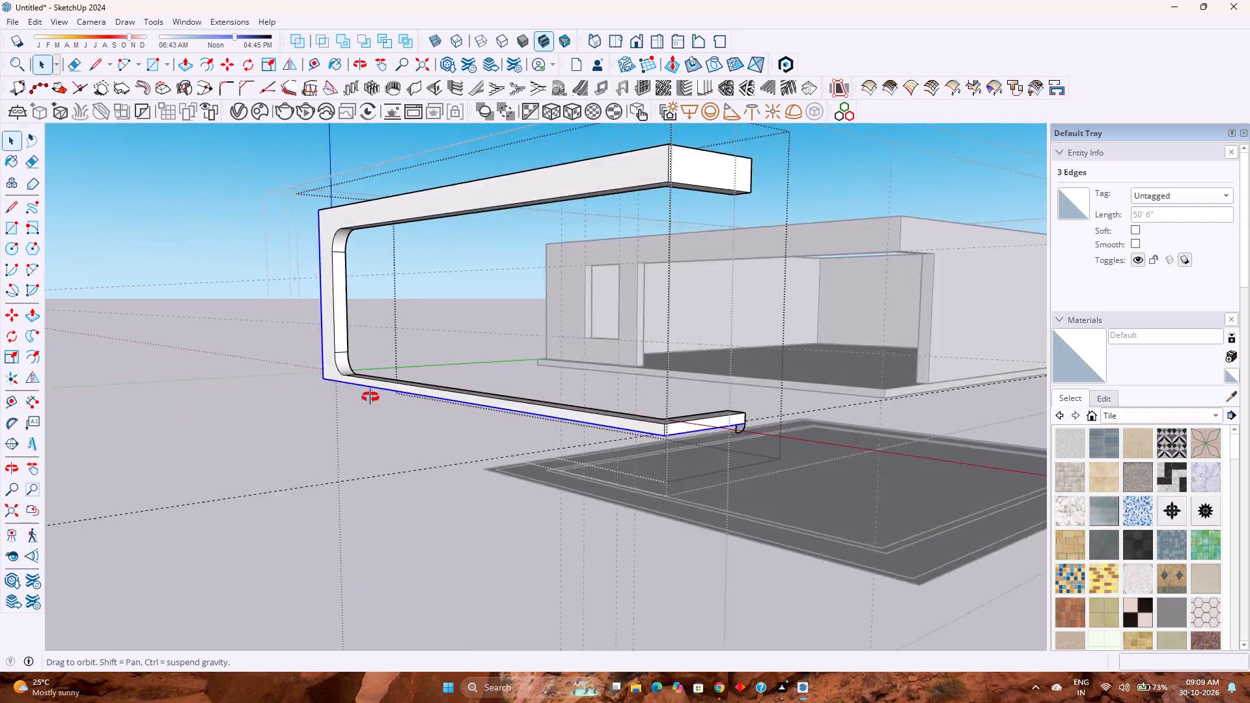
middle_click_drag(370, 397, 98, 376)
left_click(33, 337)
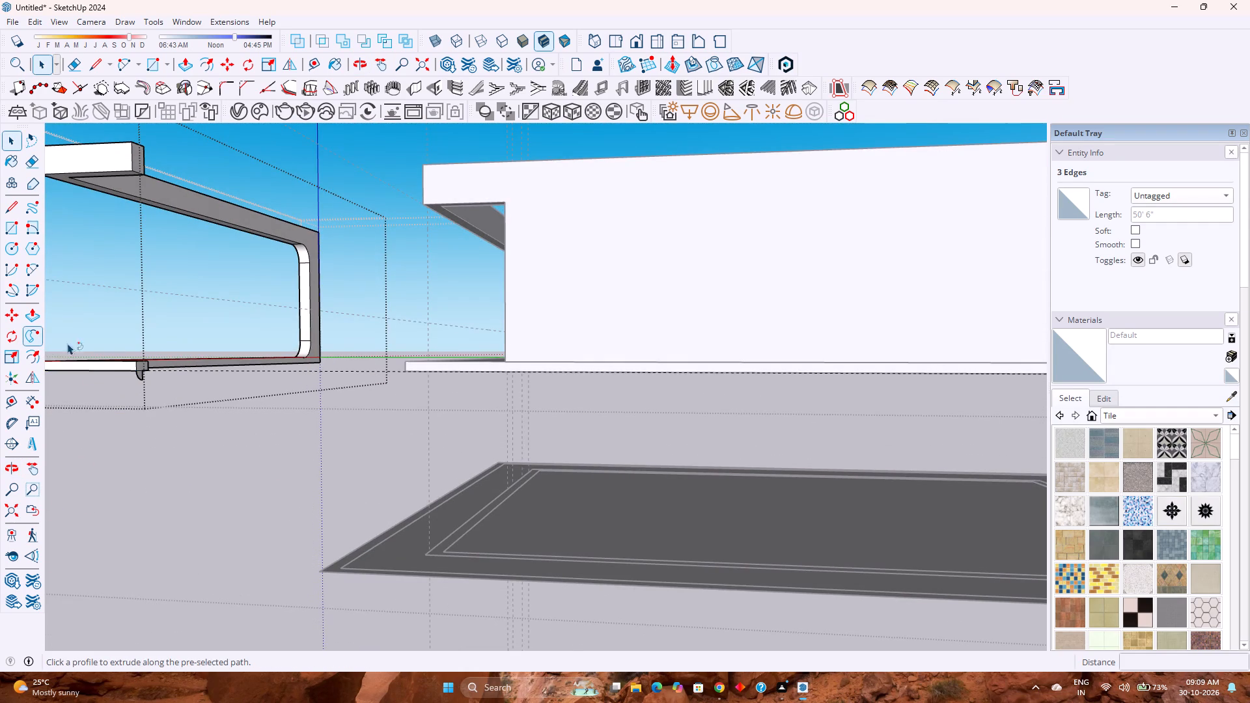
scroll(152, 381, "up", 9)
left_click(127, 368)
Examine the swept band along the frame's front and at its lower outer corner.
scroll(206, 403, "down", 4)
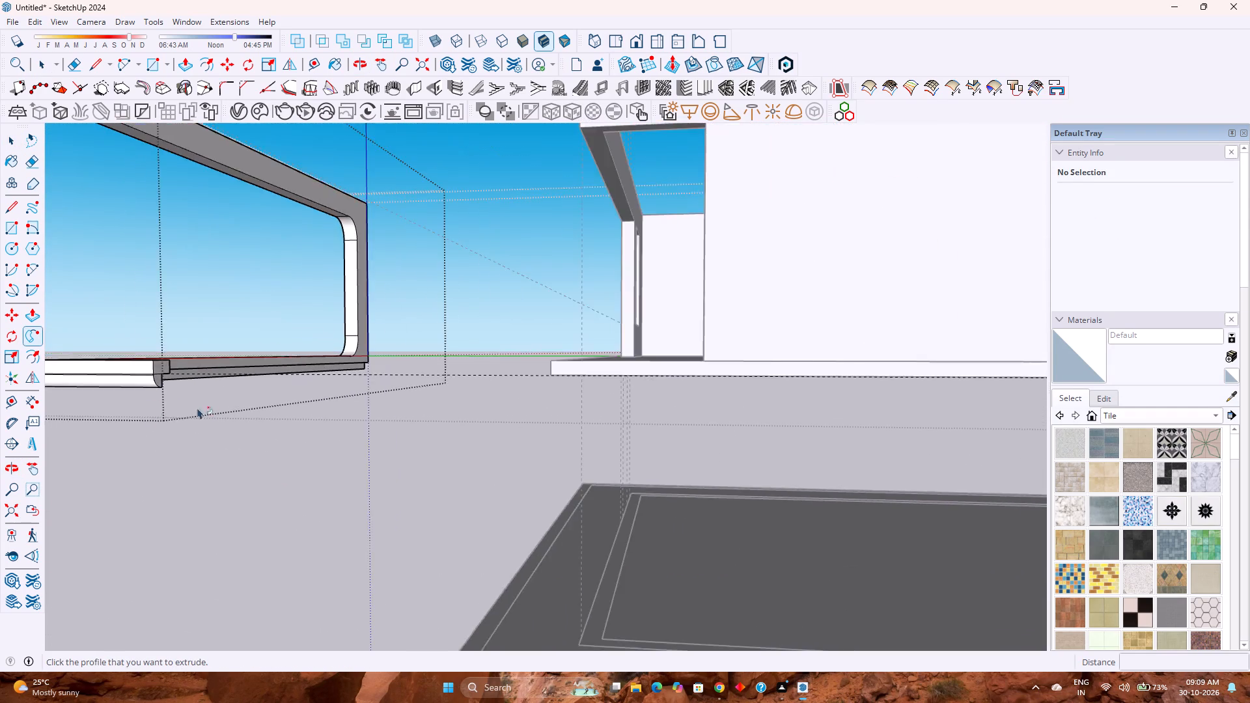
middle_click_drag(139, 411, 499, 439)
scroll(503, 430, "down", 4)
middle_click_drag(519, 415, 343, 457, "shift")
middle_click_drag(333, 453, 497, 417)
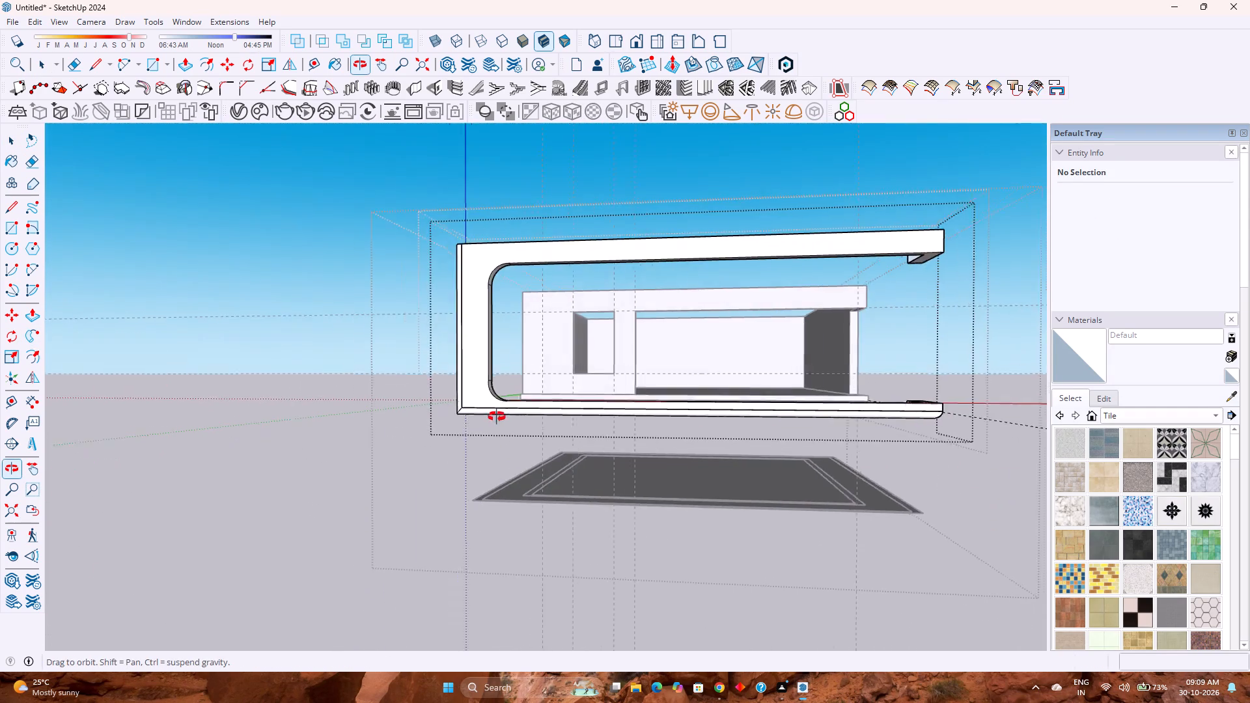
middle_click_drag(497, 417, 497, 417)
scroll(499, 411, "up", 4)
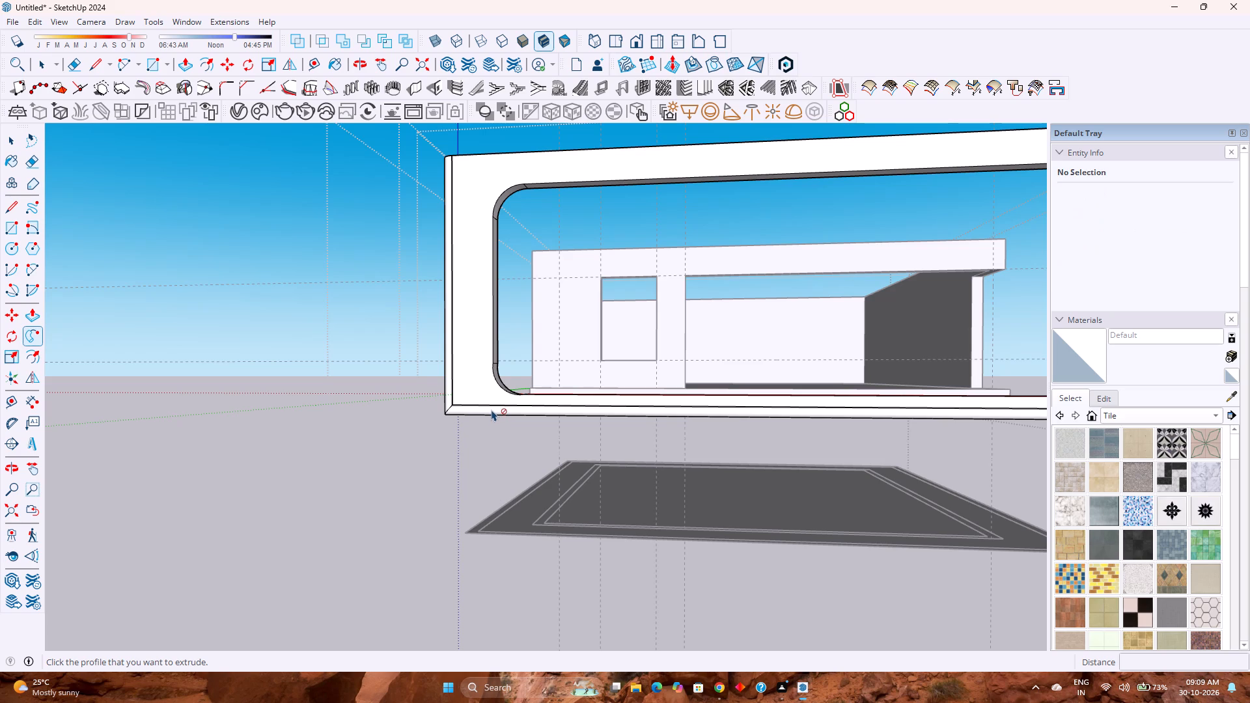
scroll(523, 446, "up", 3)
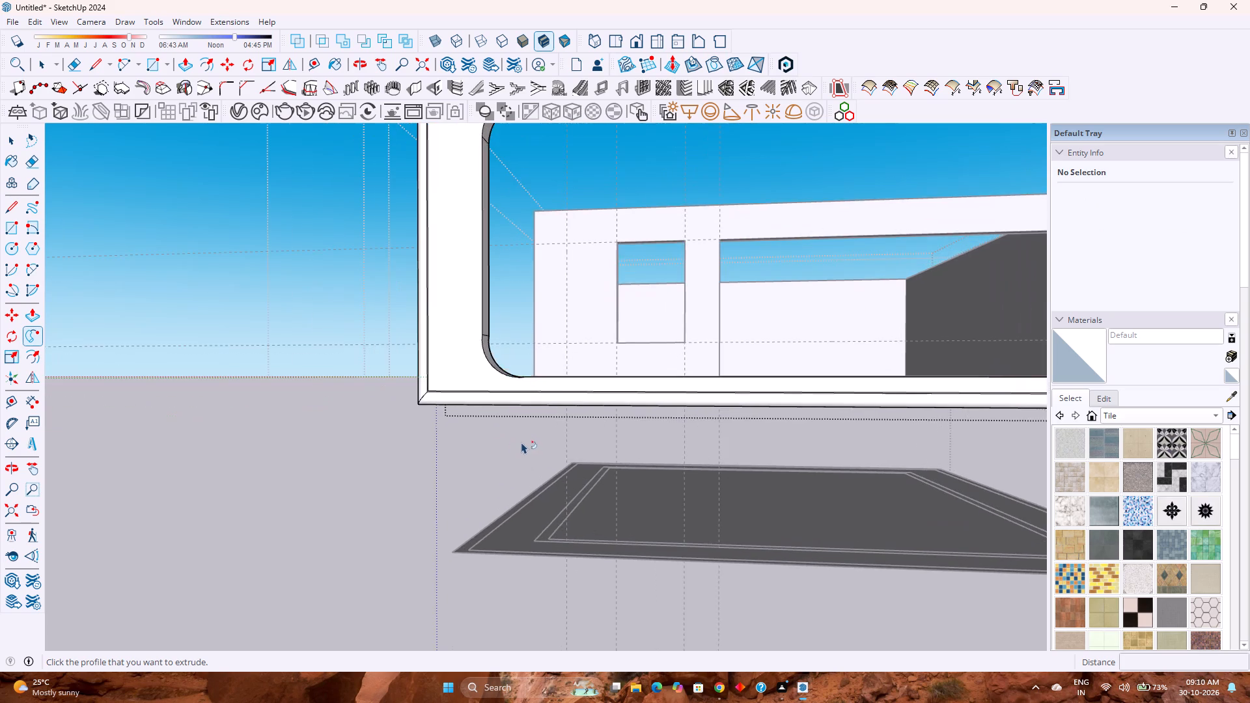
middle_click_drag(497, 426, 248, 495)
scroll(472, 359, "up", 2)
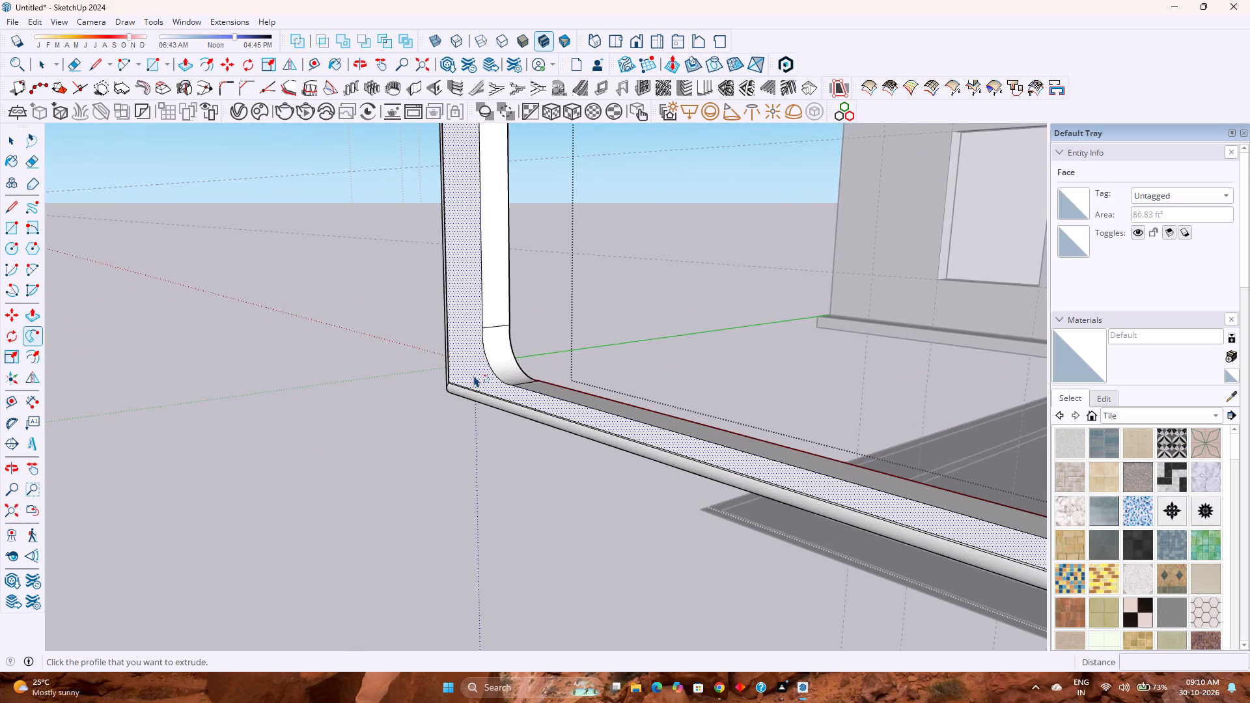
scroll(467, 378, "up", 17)
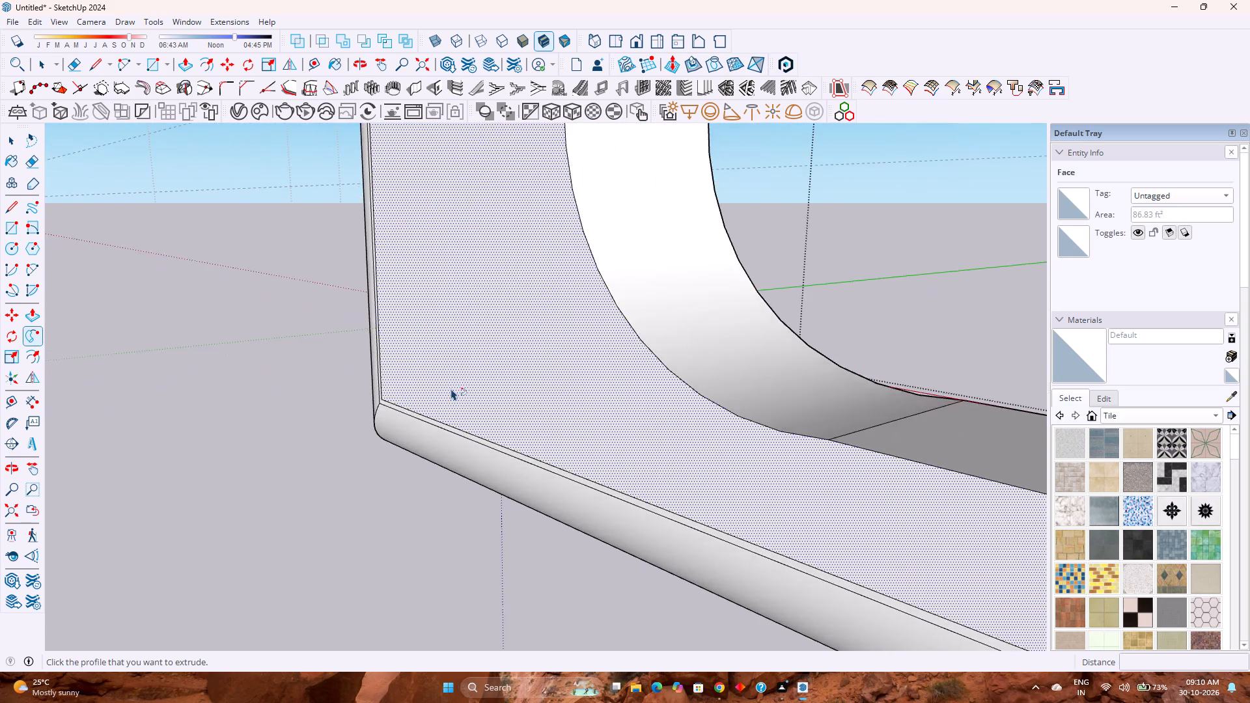
scroll(451, 389, "up", 6)
middle_click_drag(391, 399, 732, 352)
scroll(365, 365, "down", 4)
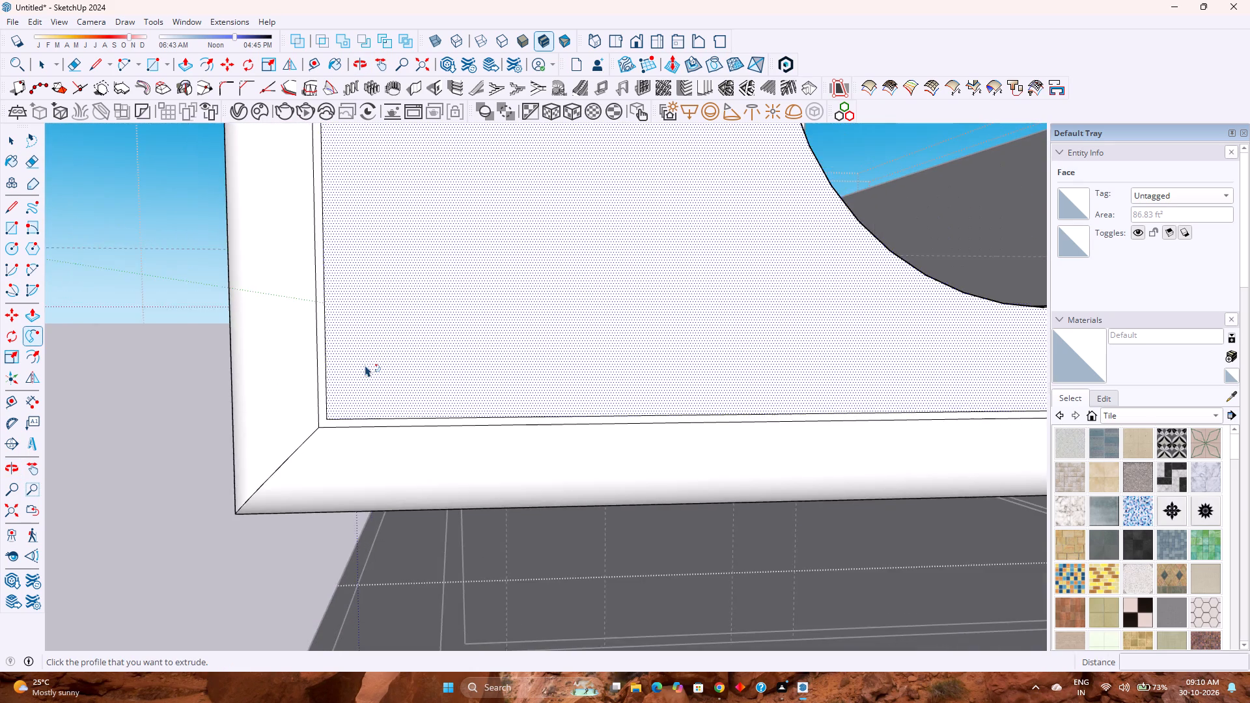
scroll(365, 365, "down", 20)
scroll(365, 365, "down", 6)
Examine the swept band at the free end of the lower side return, where the arc meets the return's bottom edge.
middle_click_drag(717, 376, 709, 376)
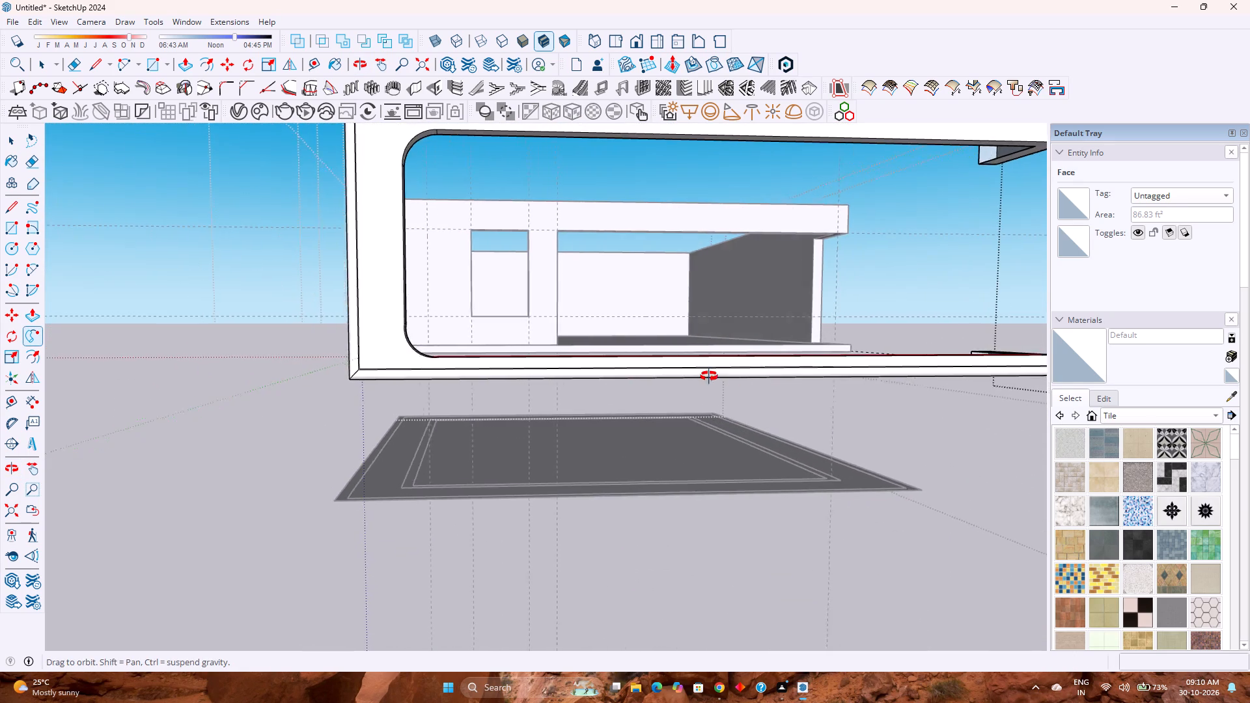
middle_click_drag(709, 376, 333, 376)
scroll(333, 374, "down", 4)
scroll(891, 404, "up", 6)
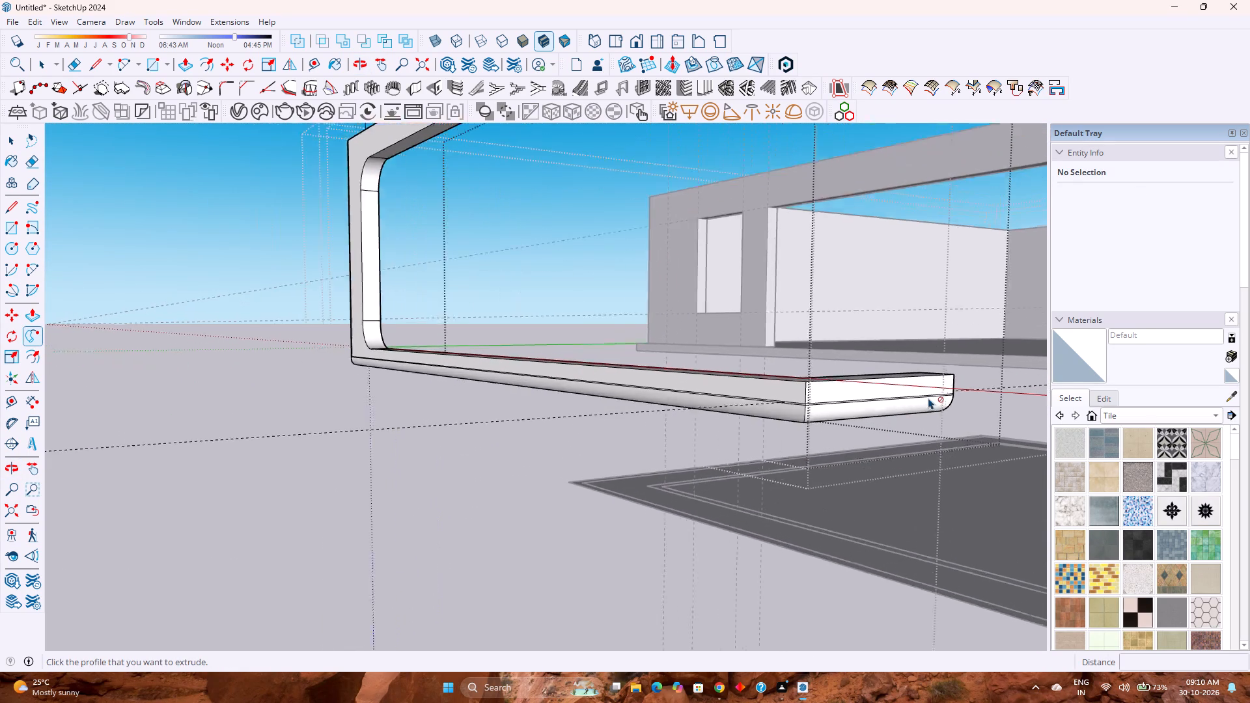
scroll(928, 398, "up", 9)
middle_click_drag(931, 396, 441, 396)
scroll(893, 443, "up", 2)
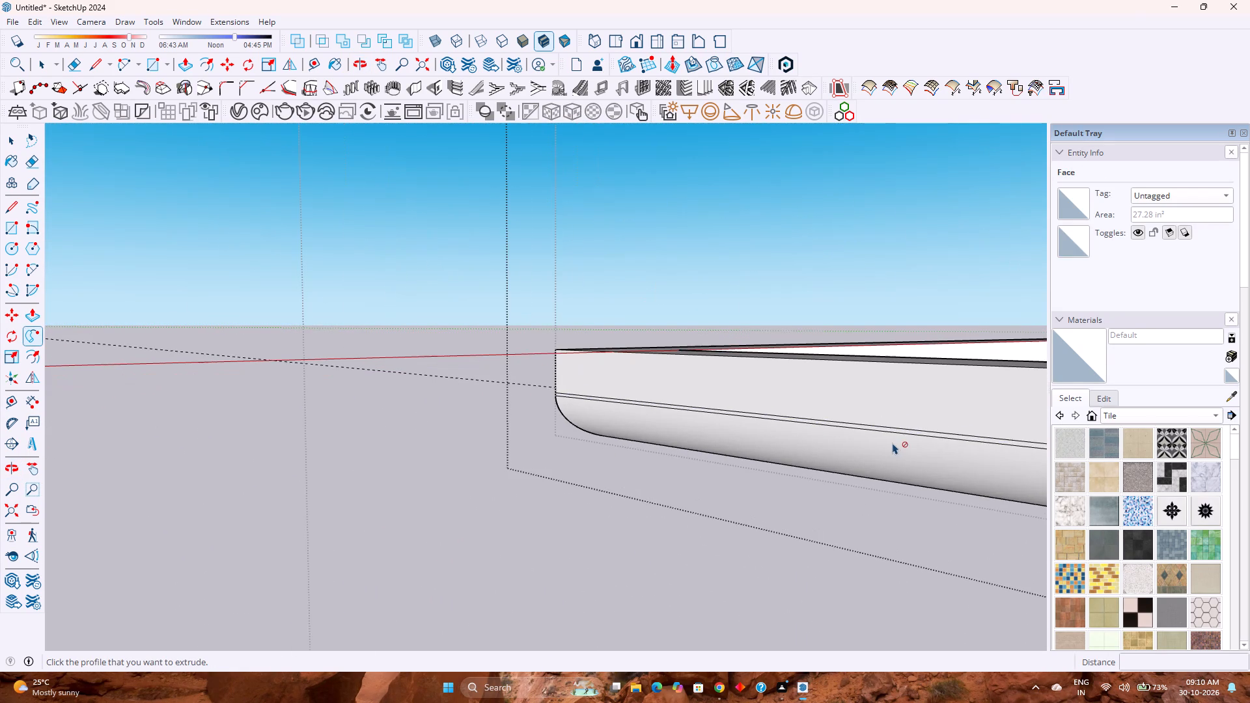
middle_click_drag(868, 432, 402, 430, "shift")
scroll(569, 446, "up", 5)
scroll(497, 454, "up", 20)
scroll(497, 454, "up", 7)
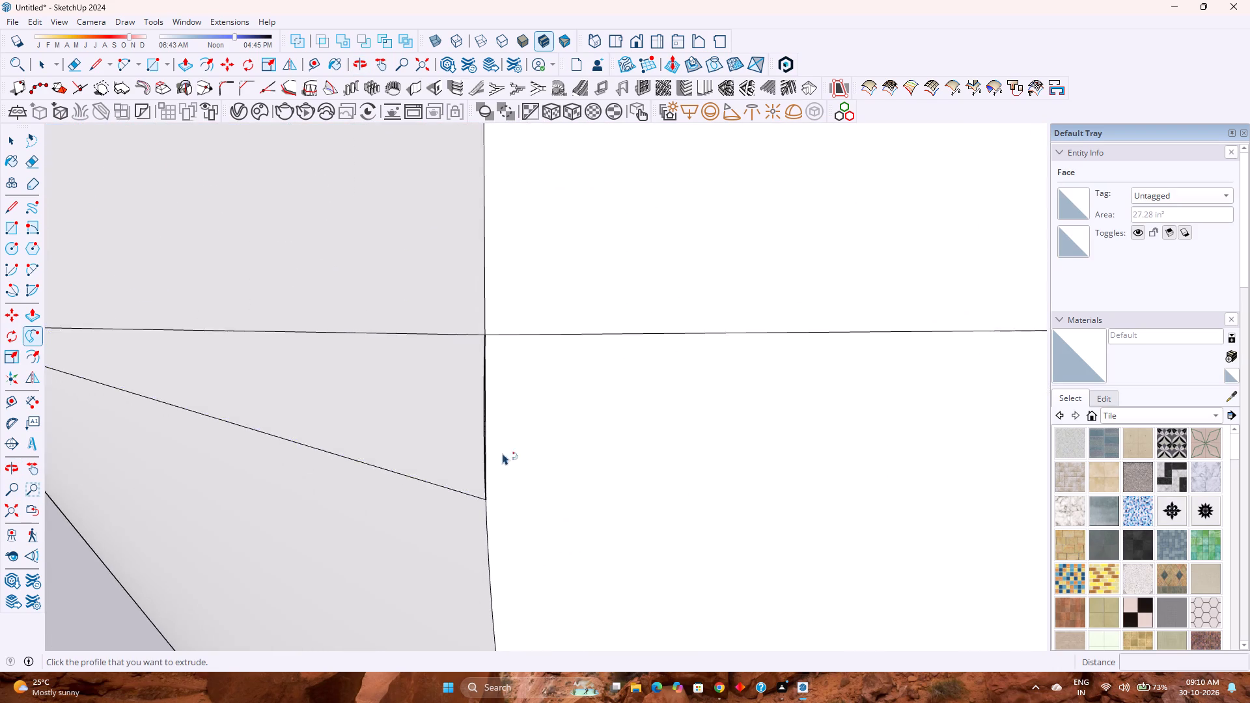
scroll(503, 453, "up", 3)
middle_click_drag(512, 454, 309, 450)
middle_click(309, 450)
scroll(477, 446, "up", 2)
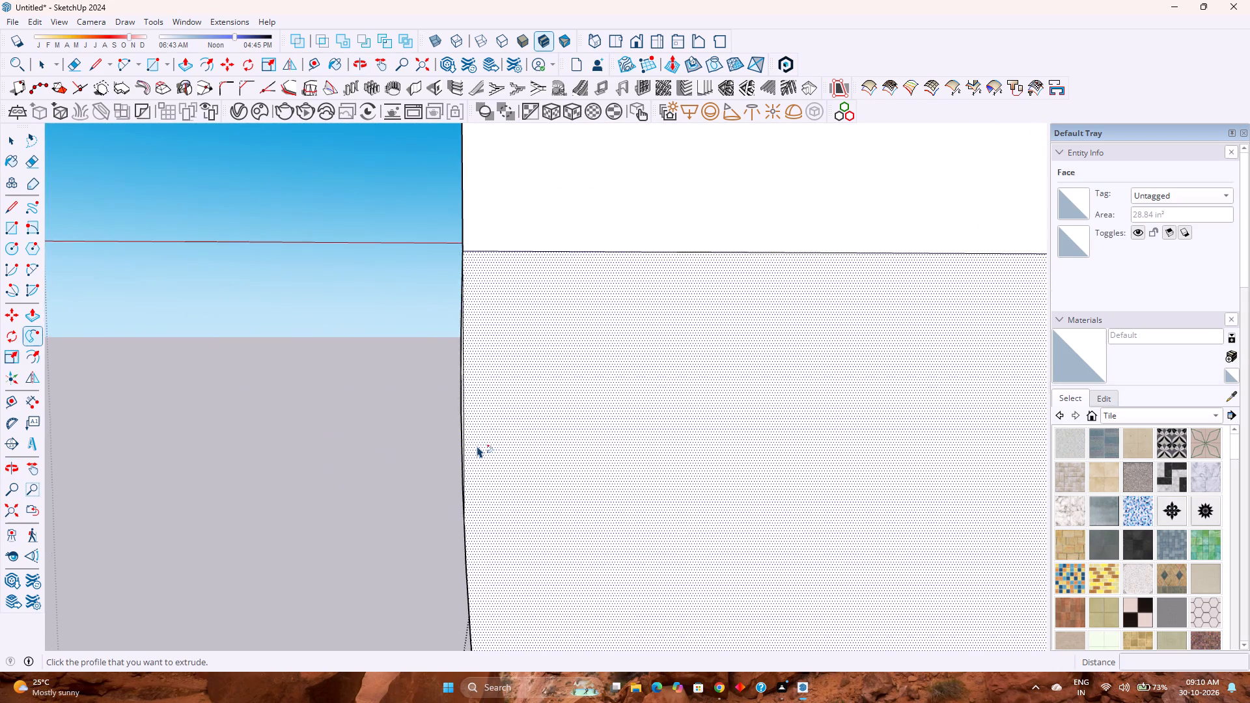
scroll(477, 446, "up", 1)
middle_click_drag(460, 448, 600, 447)
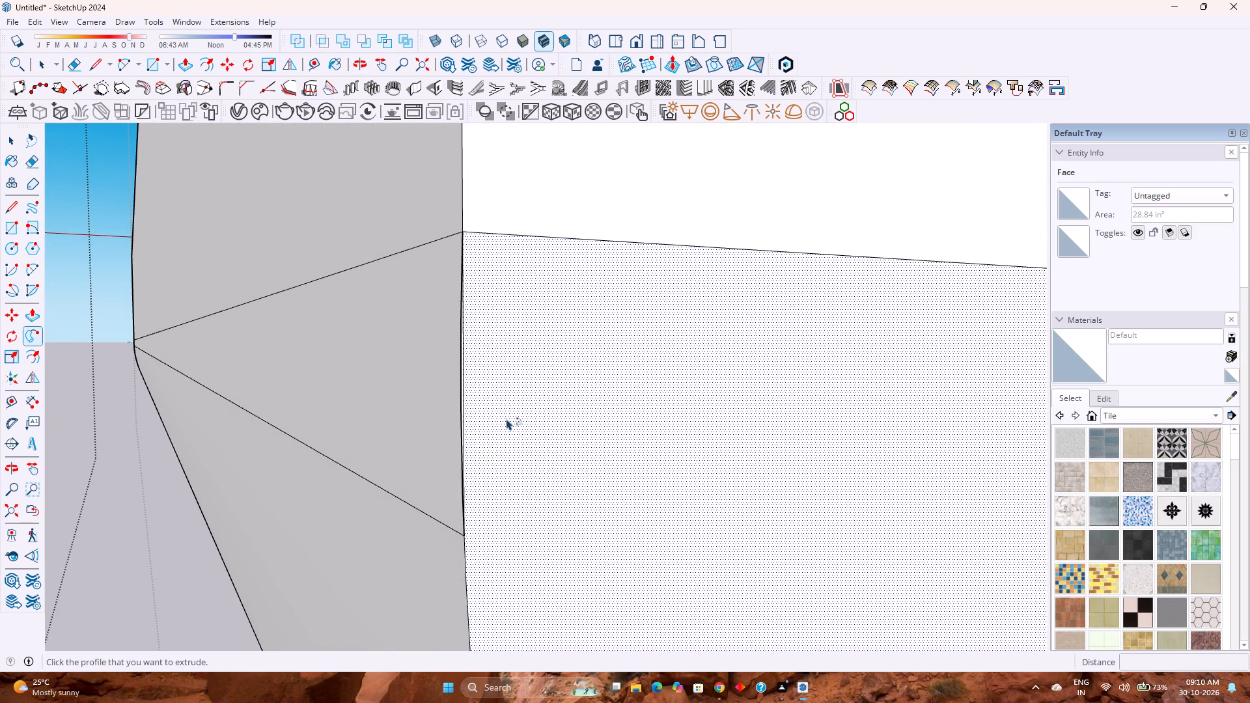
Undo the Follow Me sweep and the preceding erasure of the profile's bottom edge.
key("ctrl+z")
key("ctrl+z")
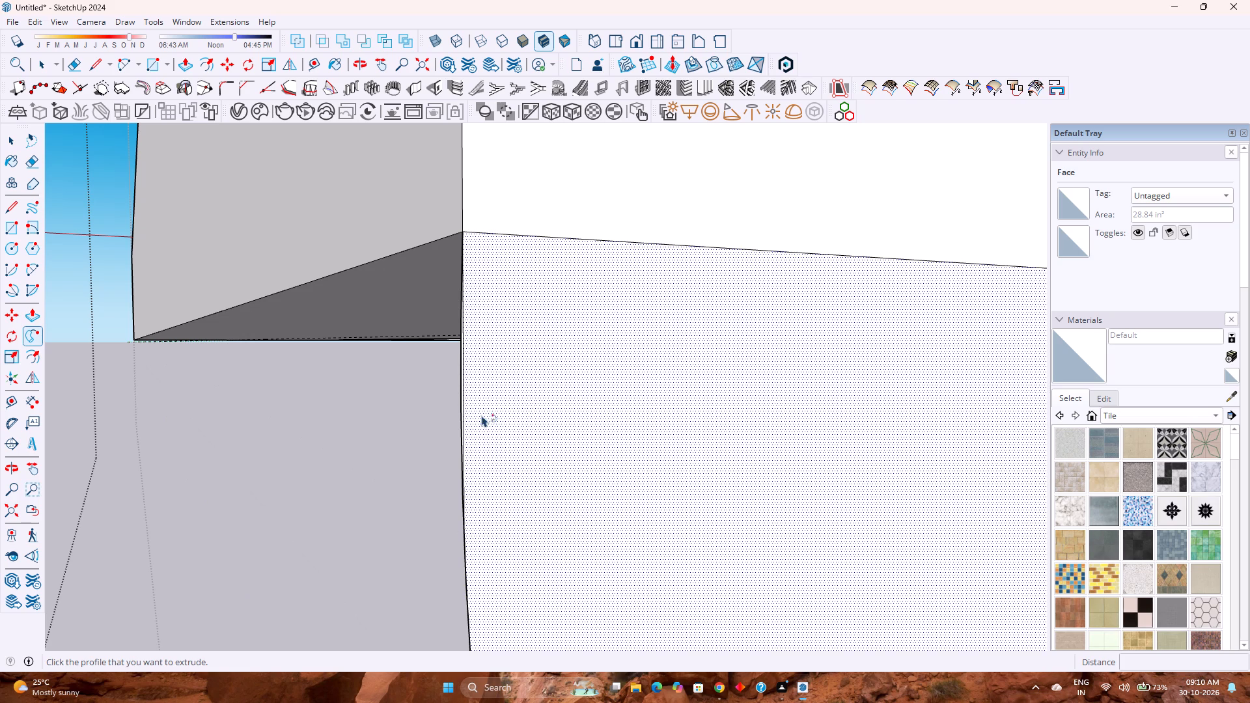
Delete the short 4-segment arc piece at the outer top corner of the quarter-round profile.
key("space")
scroll(464, 403, "up", 3)
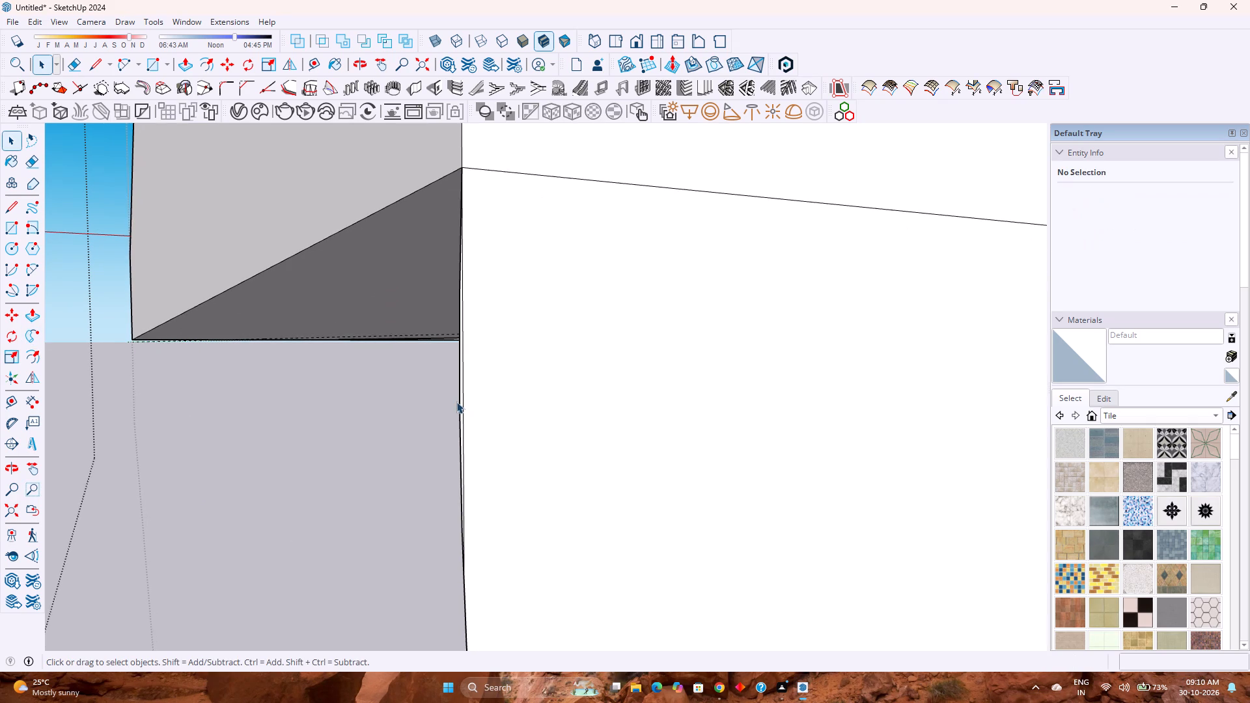
left_click(459, 401)
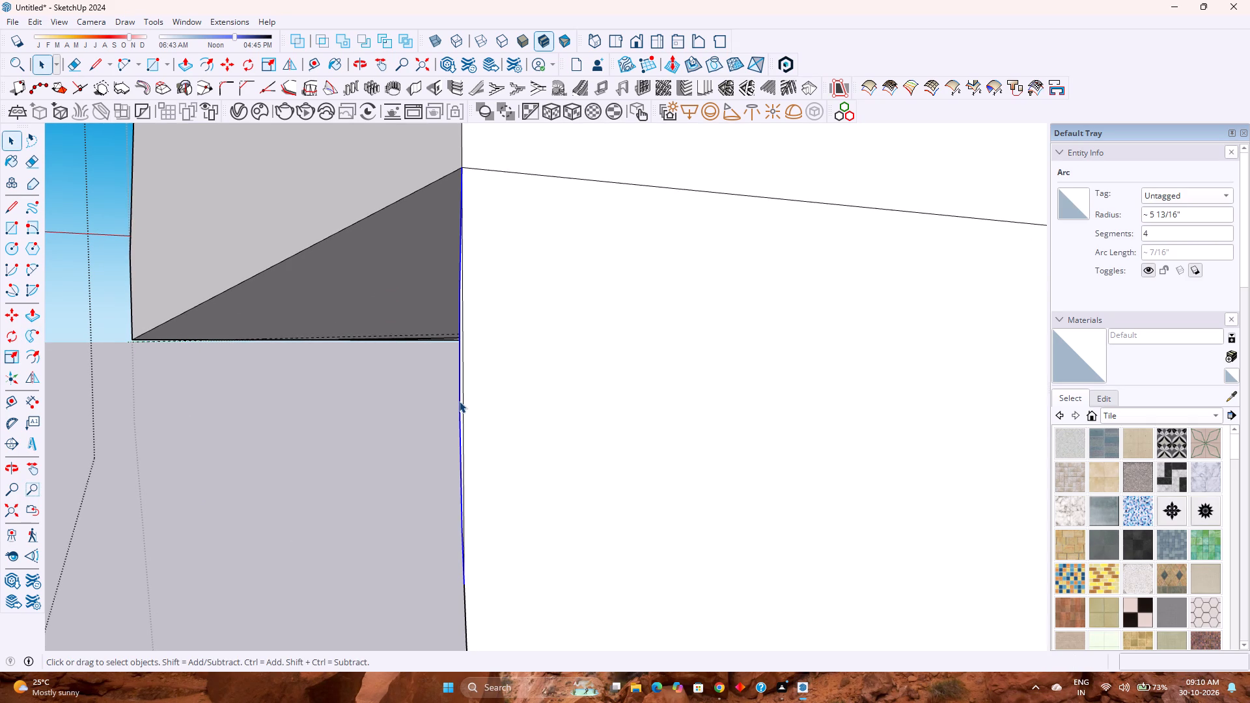
key("Delete")
Delete the leftover bottom edge of the former square below the quarter-round profile.
scroll(459, 401, "down", 9)
middle_click_drag(438, 417, 454, 423)
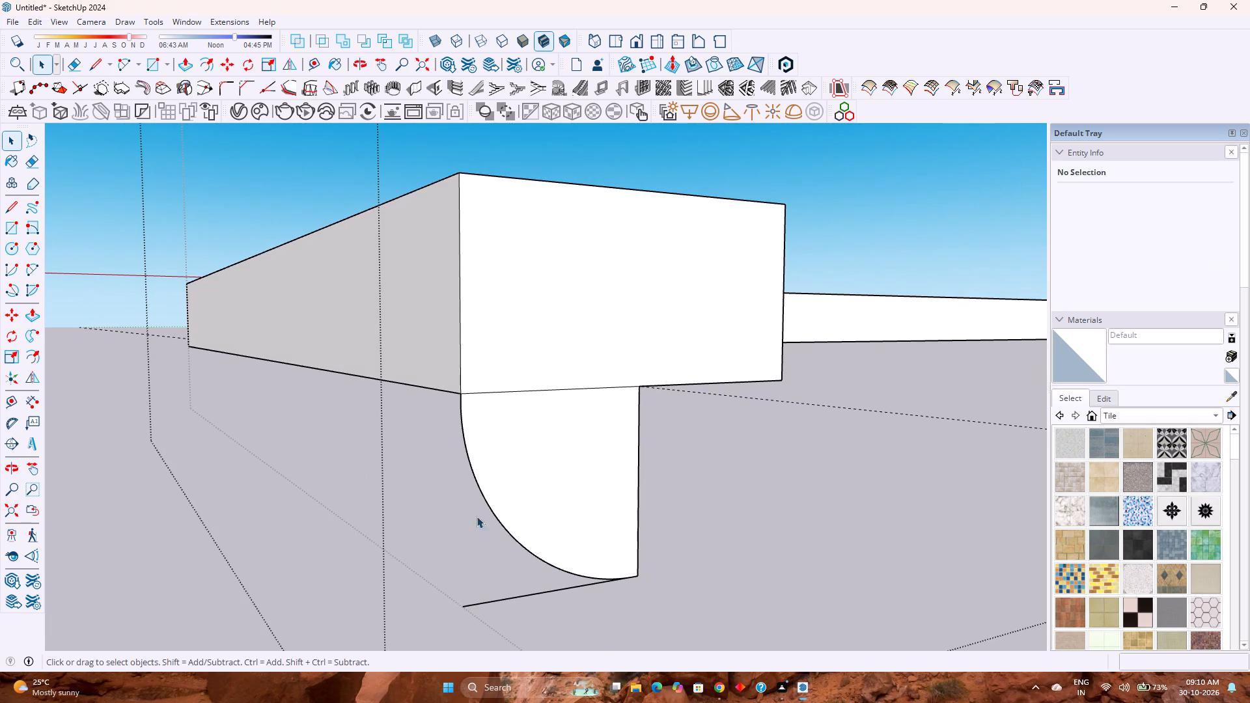
left_click(523, 596)
key("Delete")
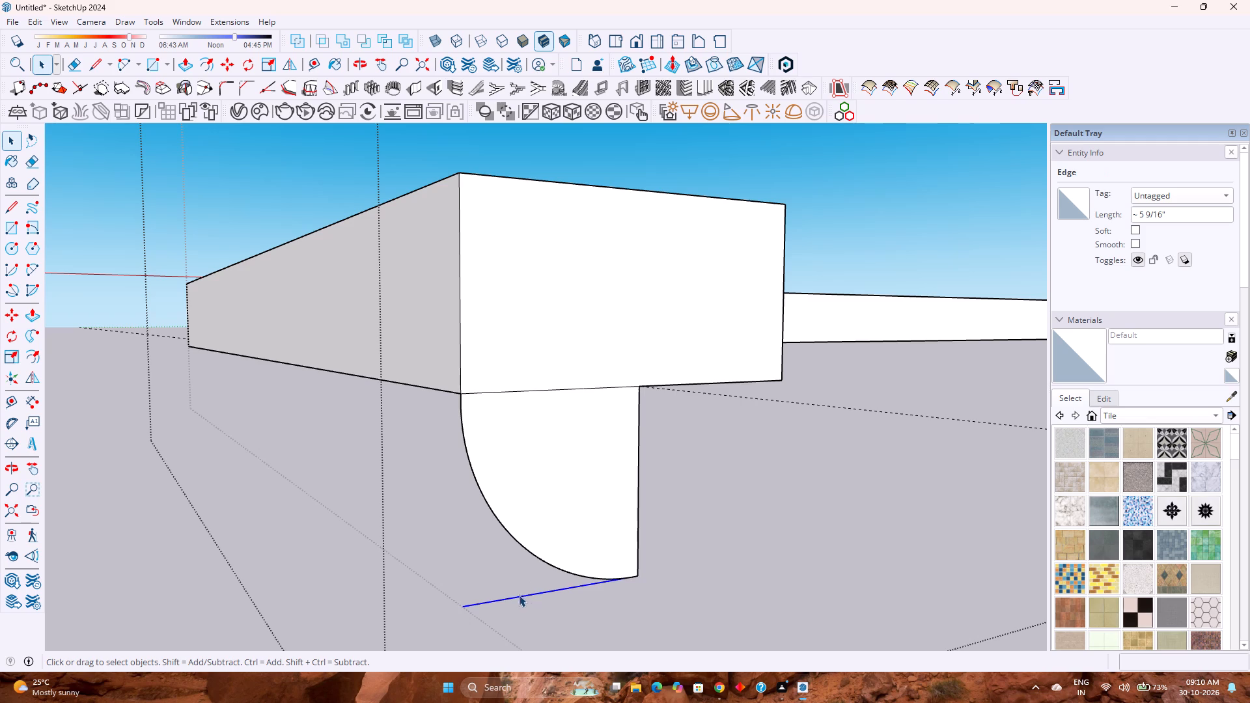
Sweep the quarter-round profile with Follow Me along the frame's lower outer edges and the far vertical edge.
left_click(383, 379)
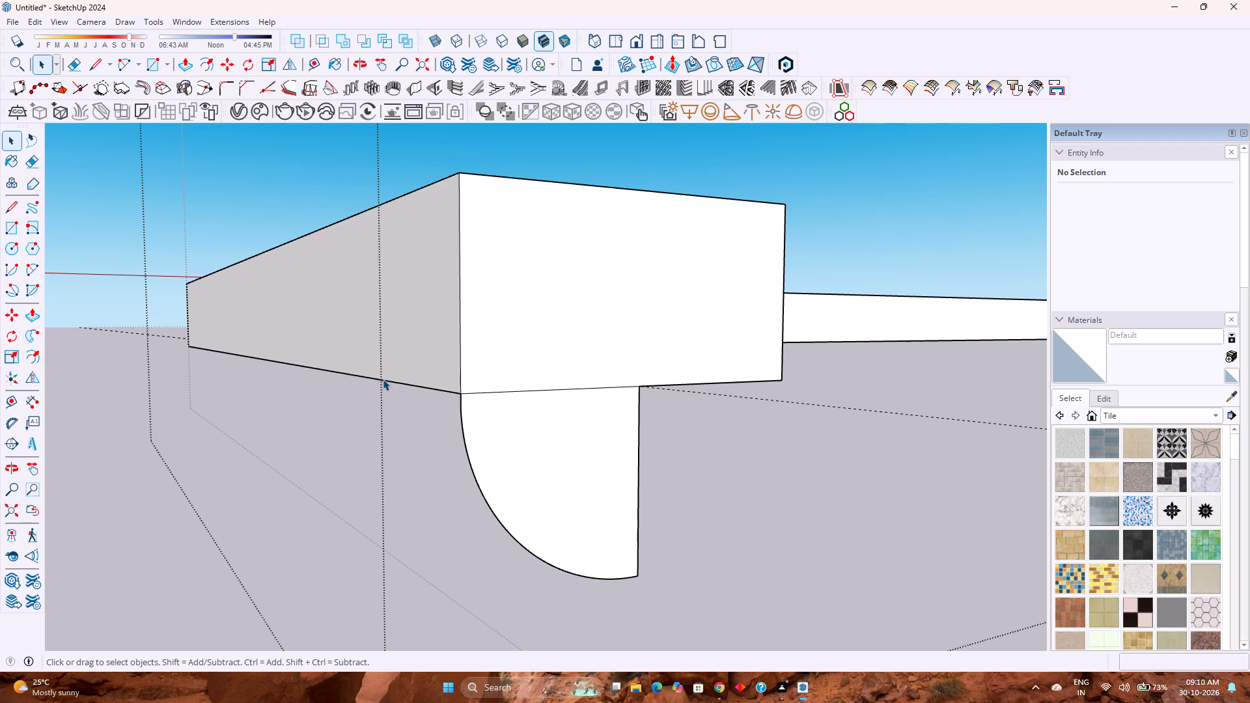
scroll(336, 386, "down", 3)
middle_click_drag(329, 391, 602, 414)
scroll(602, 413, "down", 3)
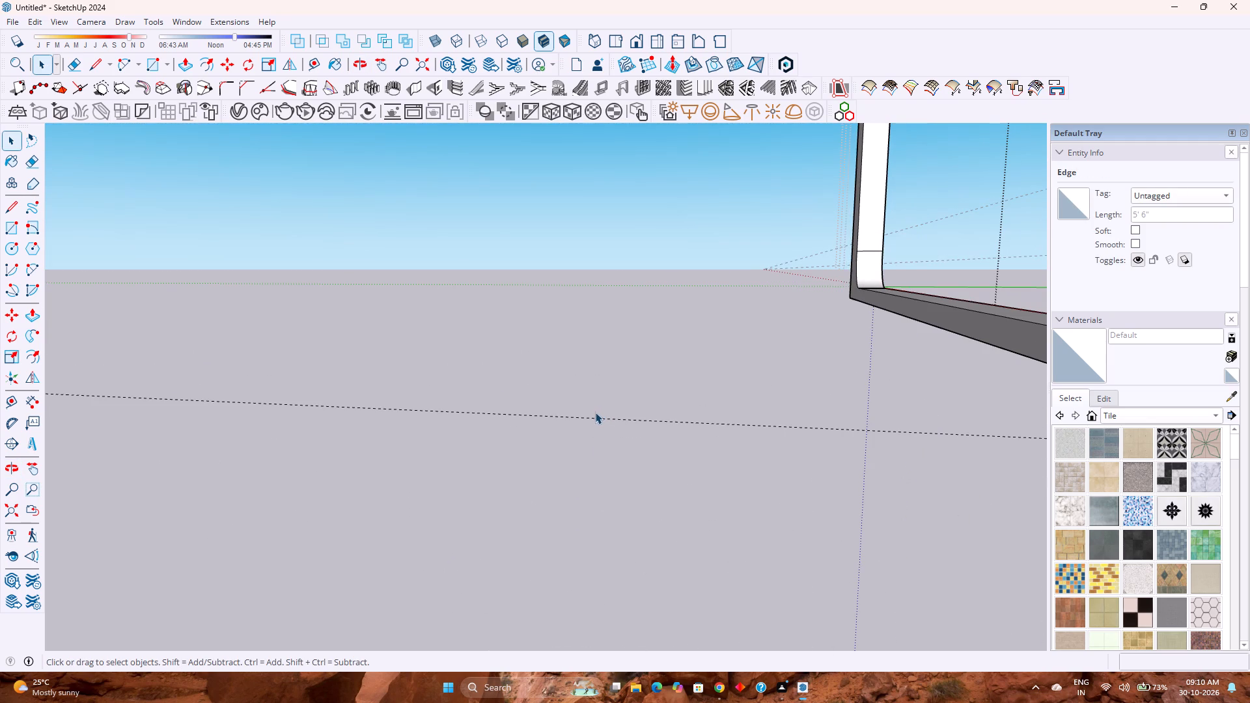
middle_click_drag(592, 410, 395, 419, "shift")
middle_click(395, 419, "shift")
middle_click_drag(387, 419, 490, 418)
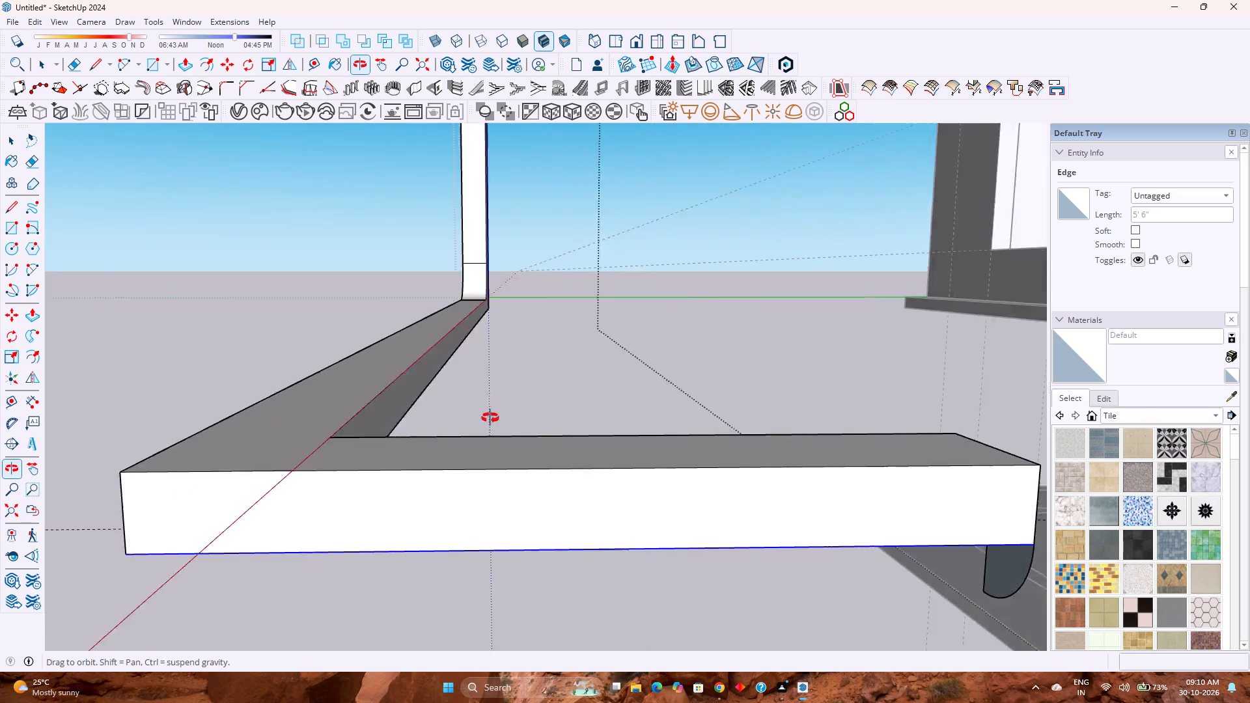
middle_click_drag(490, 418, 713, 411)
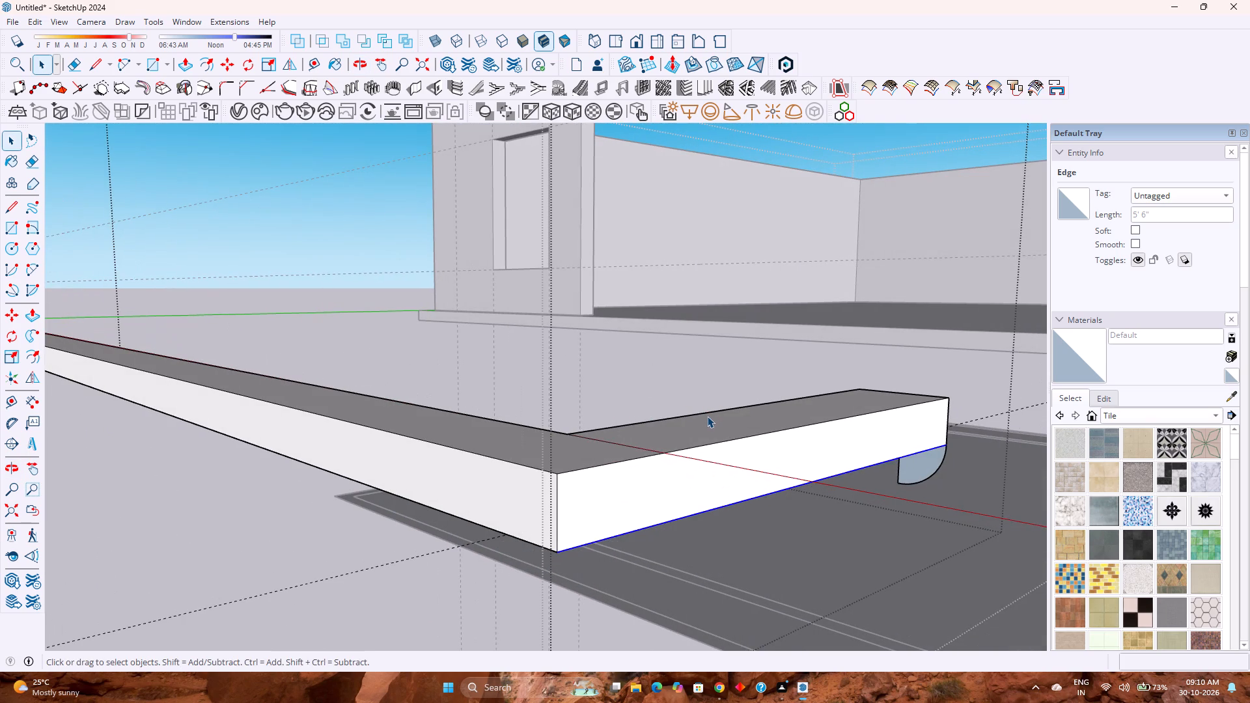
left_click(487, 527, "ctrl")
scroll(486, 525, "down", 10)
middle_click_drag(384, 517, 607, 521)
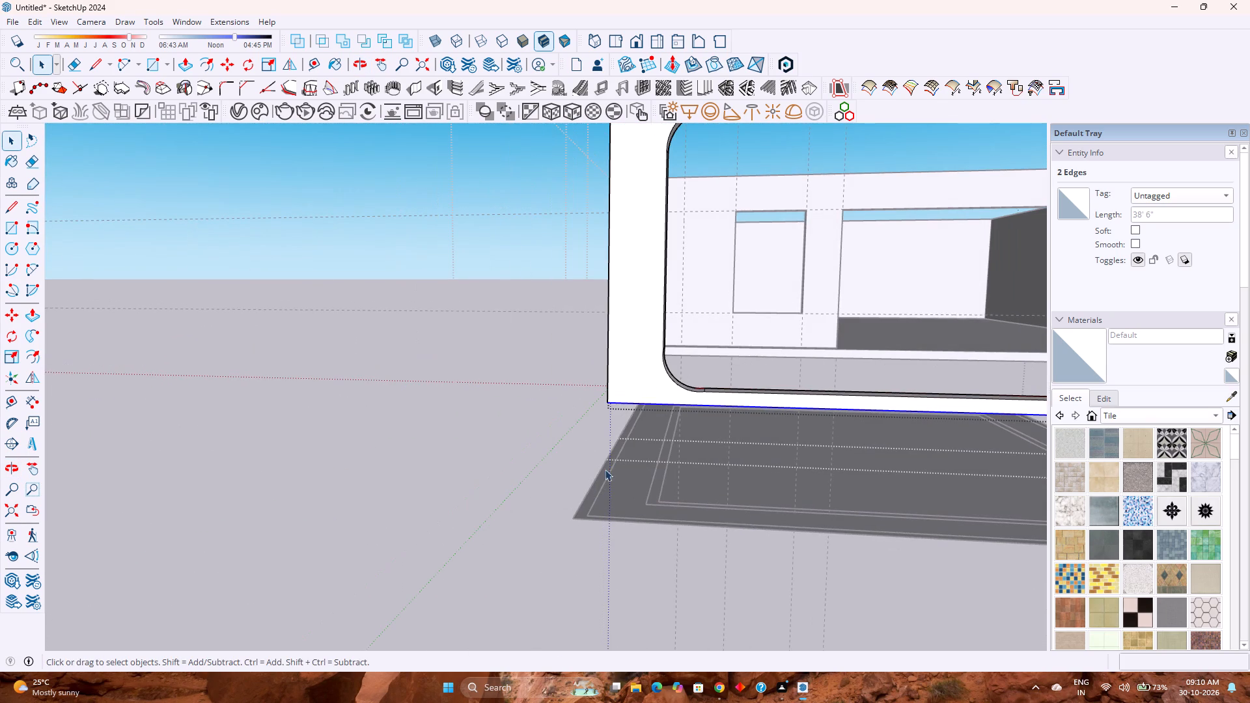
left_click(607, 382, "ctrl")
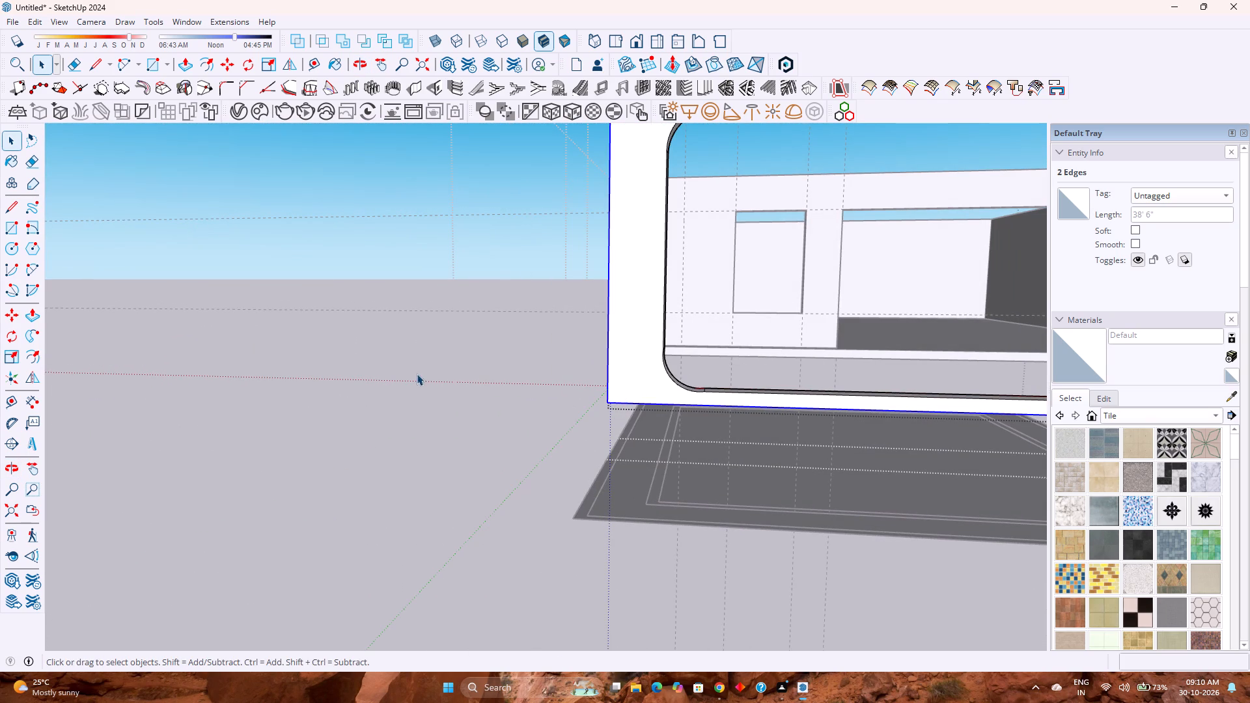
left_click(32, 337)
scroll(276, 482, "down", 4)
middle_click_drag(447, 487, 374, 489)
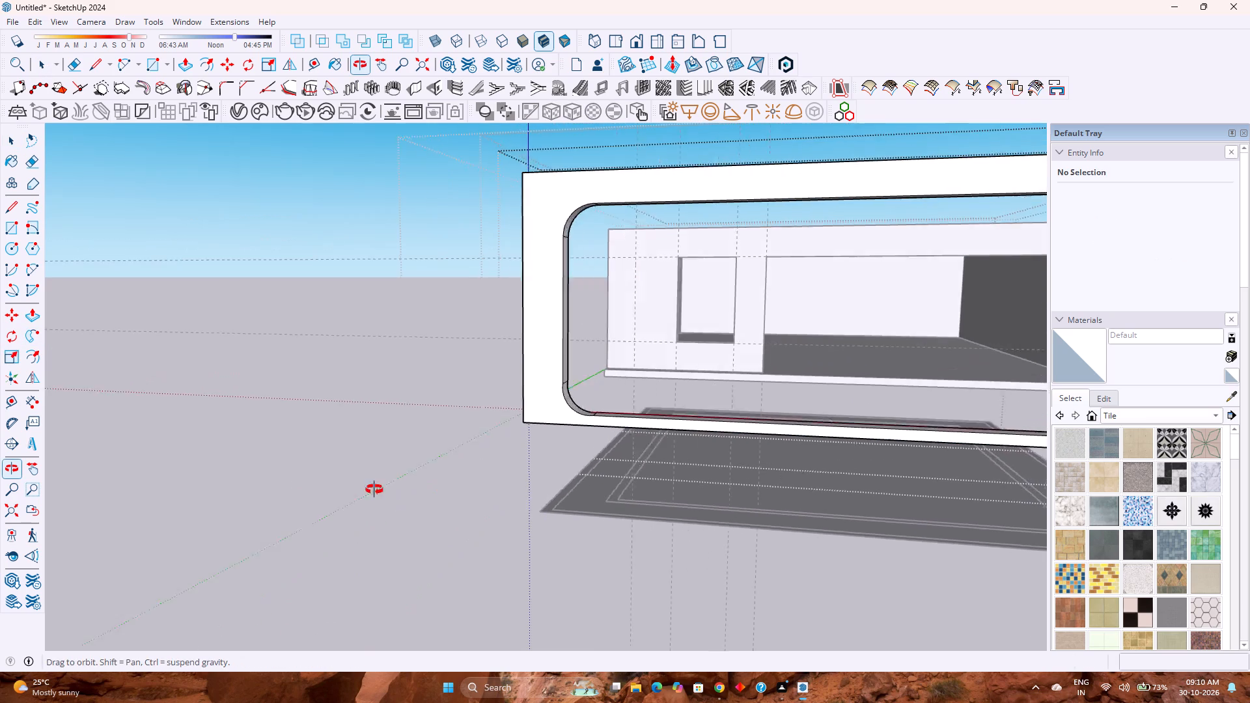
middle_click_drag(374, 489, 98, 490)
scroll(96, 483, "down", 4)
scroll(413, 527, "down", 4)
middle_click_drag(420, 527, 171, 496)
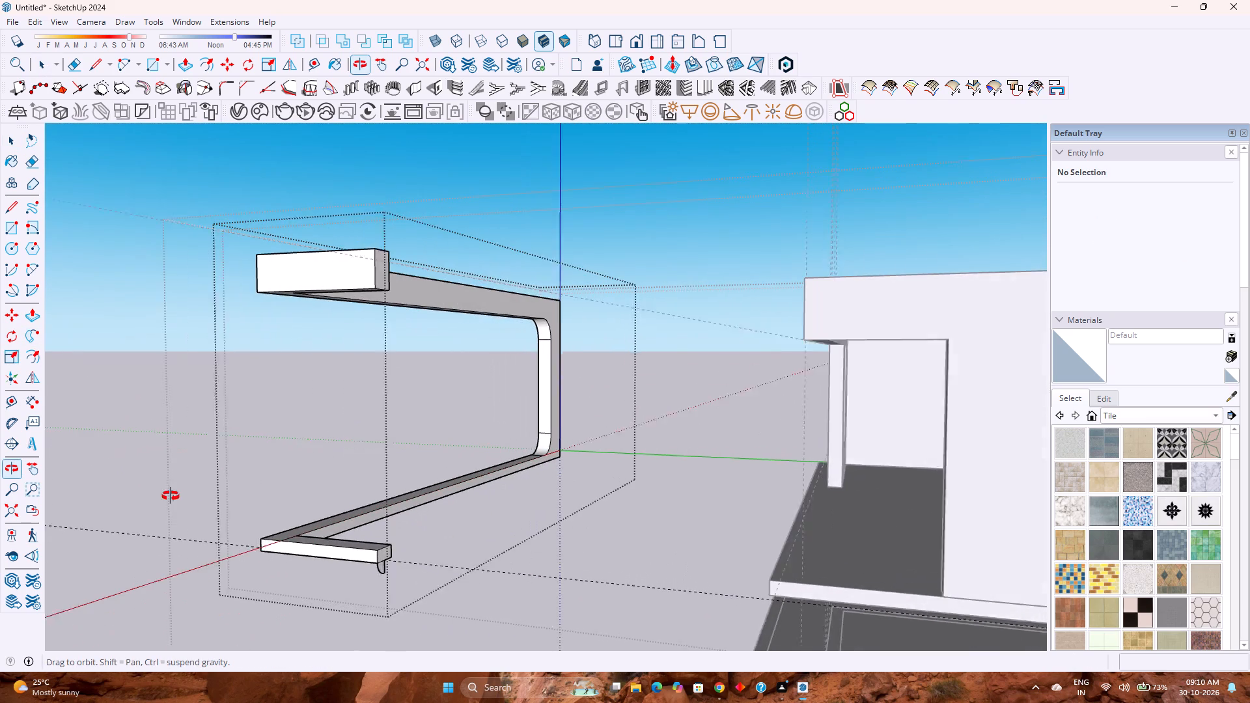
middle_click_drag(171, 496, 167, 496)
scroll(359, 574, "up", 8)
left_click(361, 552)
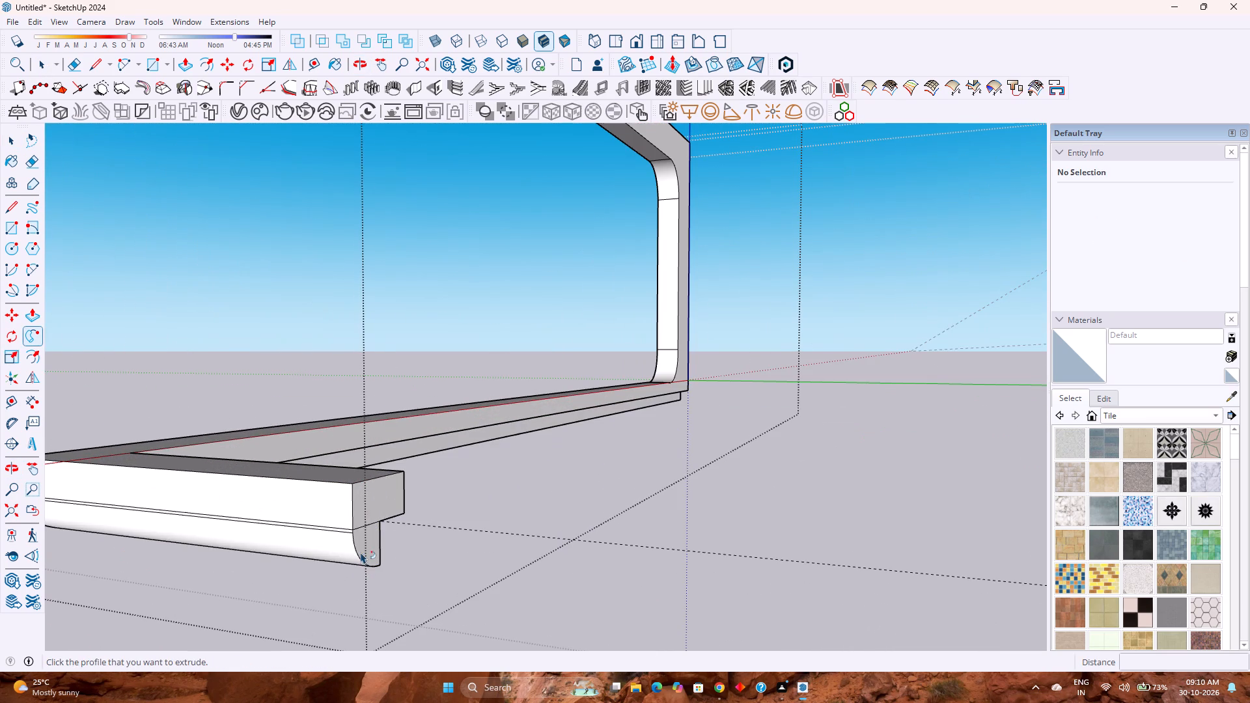
Undo the Follow Me sweep, the profile edge deletions and the arc, back to the plain square below the side return.
scroll(349, 536, "up", 14)
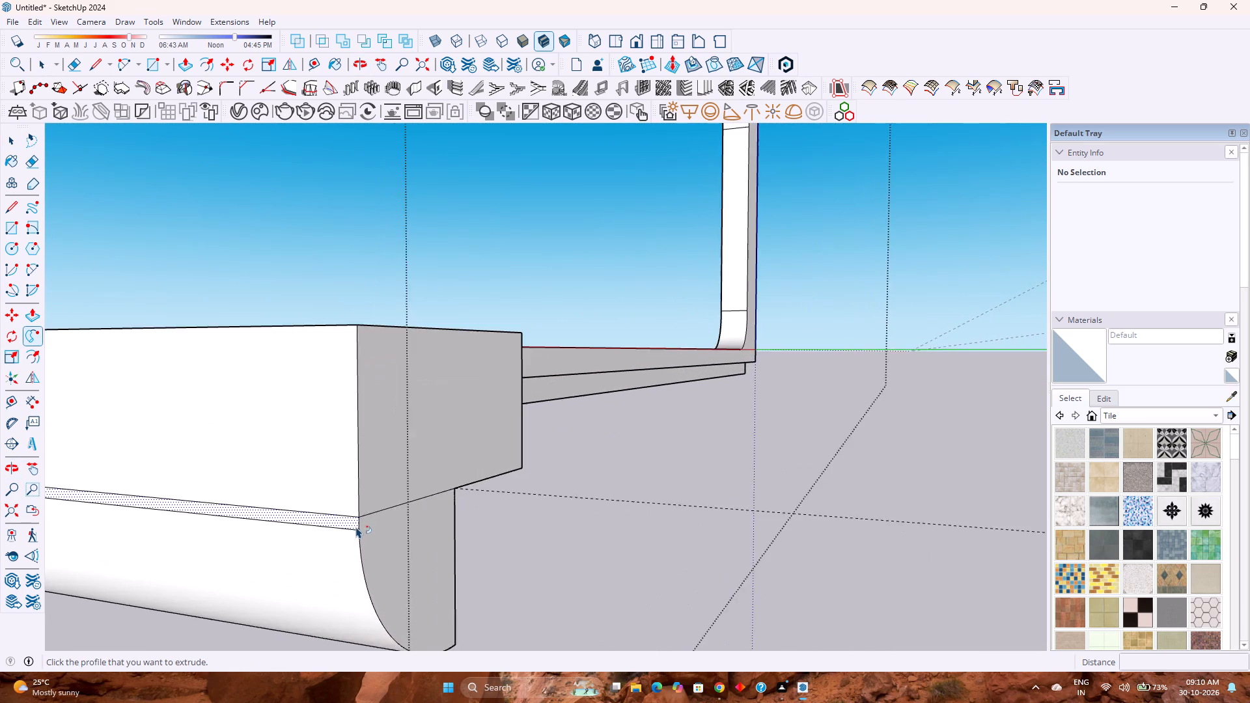
scroll(356, 527, "up", 7)
middle_click_drag(359, 527, 181, 535)
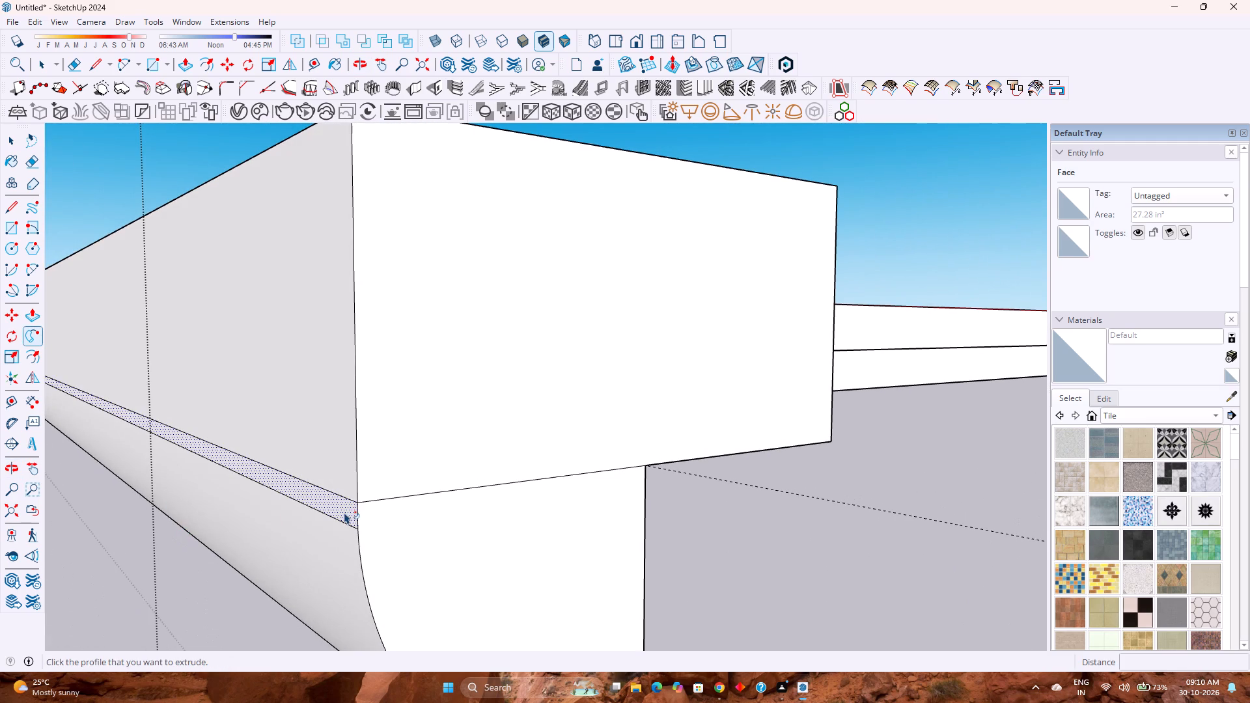
key("ctrl+z")
key("ctrl+z")
key("ctrl+z")
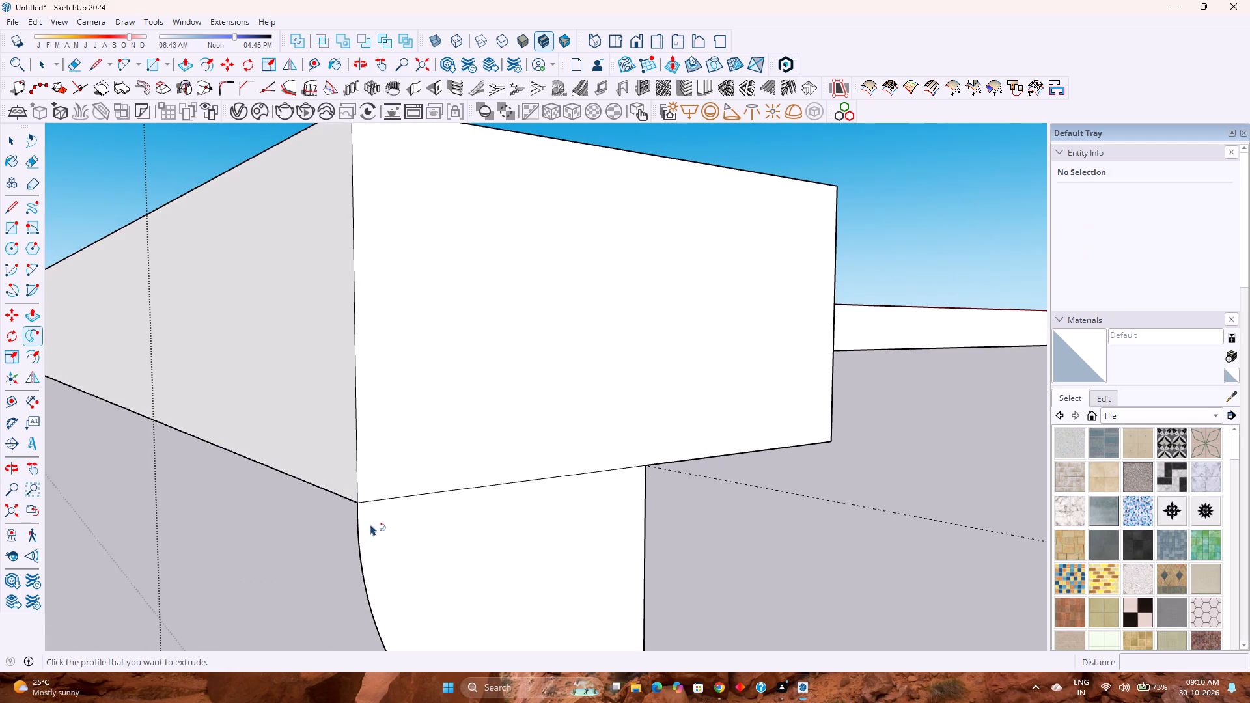
key("ctrl+z")
key("ctrl+z")
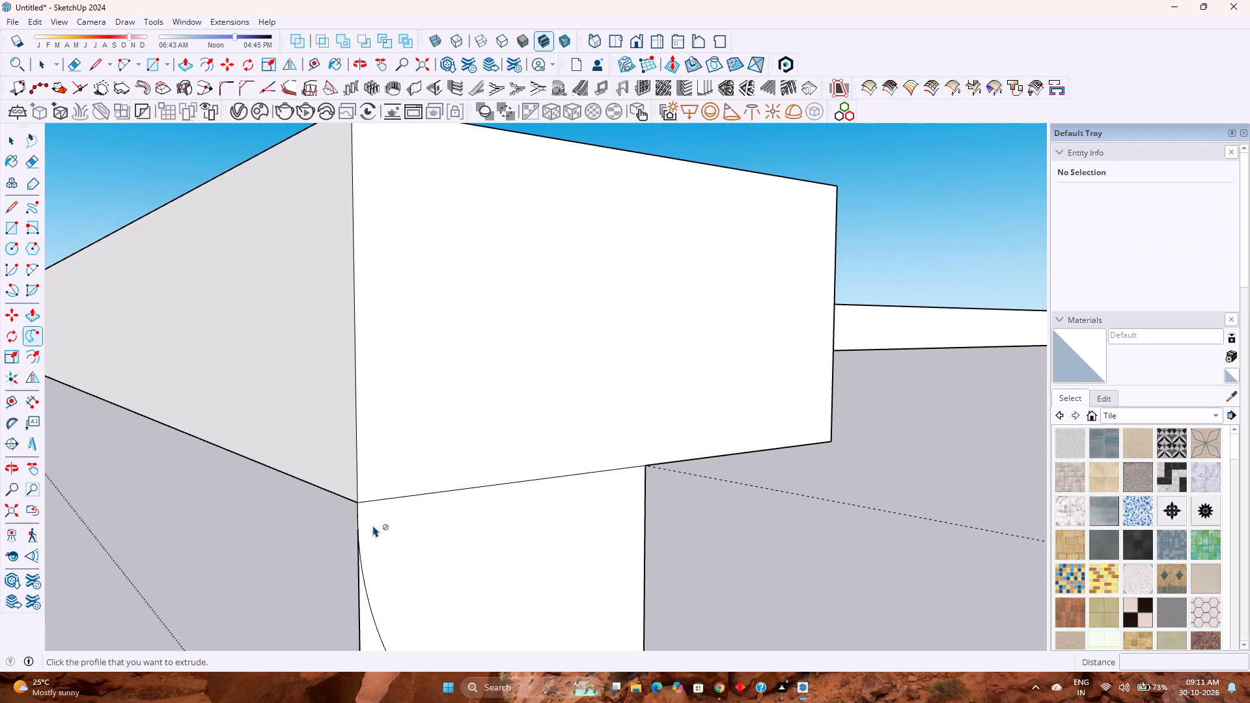
key("ctrl+z")
key("ctrl+z")
scroll(372, 528, "up", 9, "ctrl")
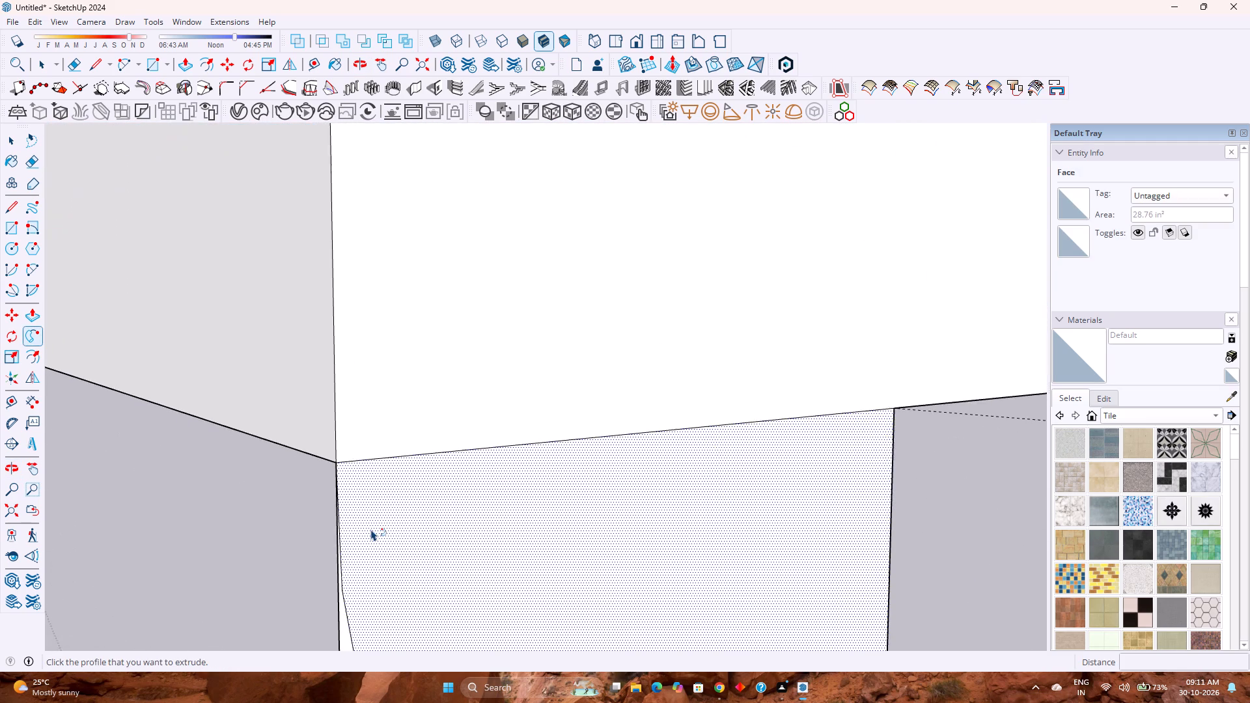
middle_click_drag(371, 529, 324, 514)
scroll(346, 545, "up", 11)
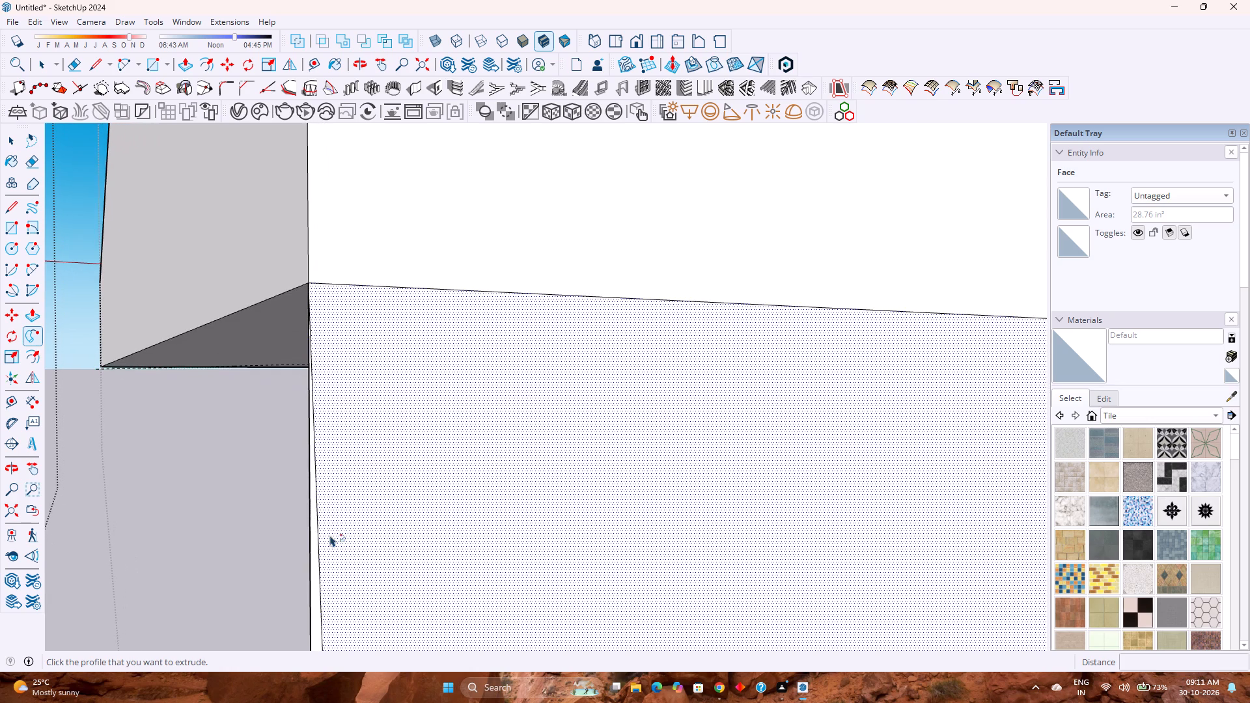
key("ctrl+z")
Draw a two-point arc across the square from its outer top corner to its inner bottom corner, with a bulge of about 1 13/16".
scroll(327, 528, "down", 15)
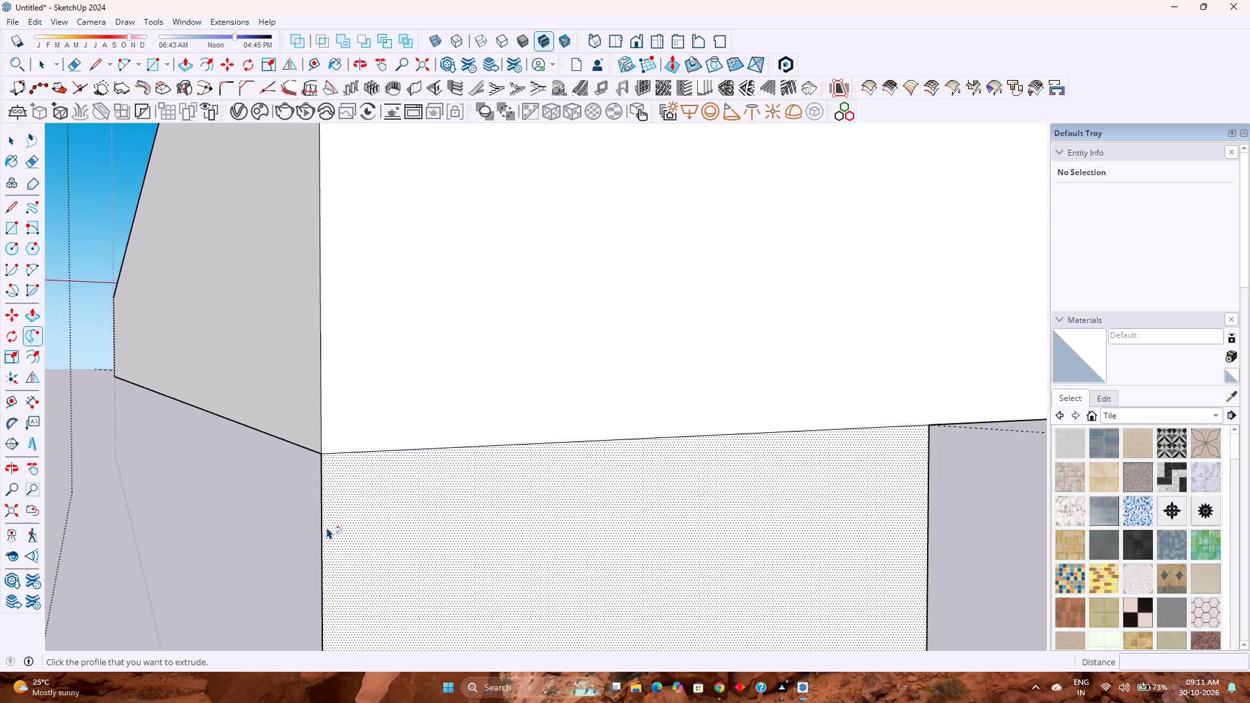
scroll(327, 527, "down", 2)
middle_click_drag(347, 536, 372, 440, "shift")
scroll(340, 381, "down", 5)
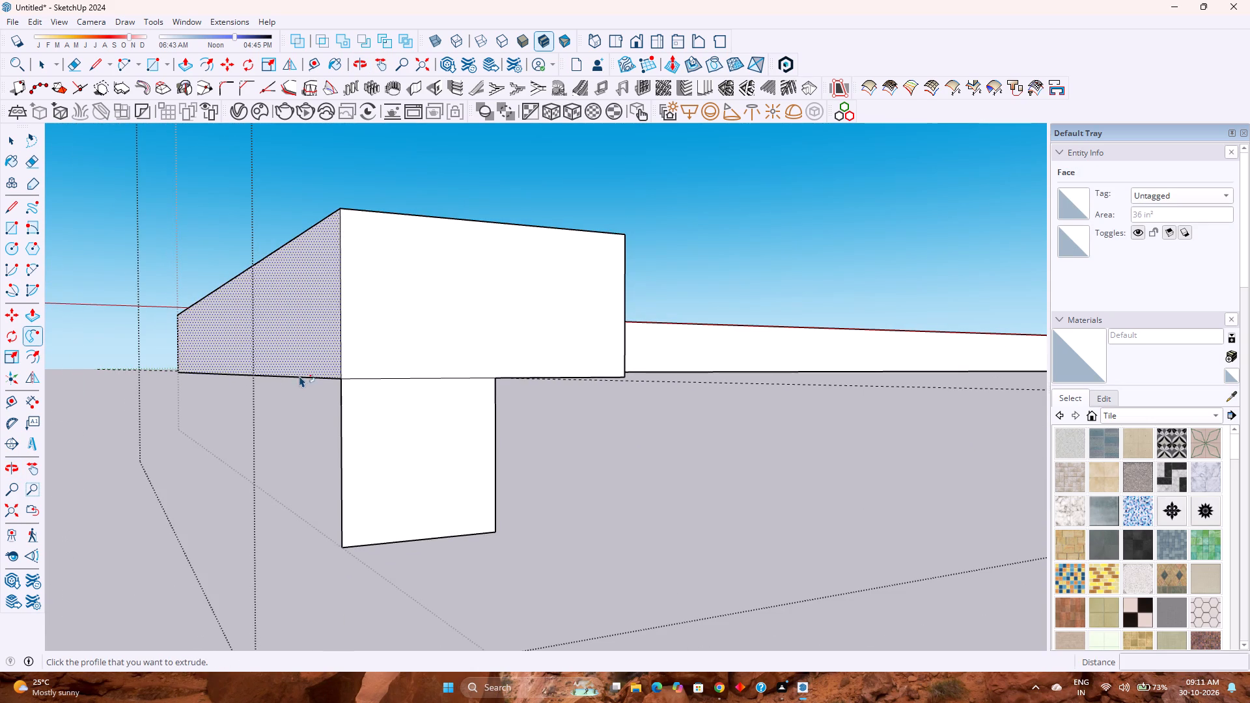
key("a")
left_click(344, 381)
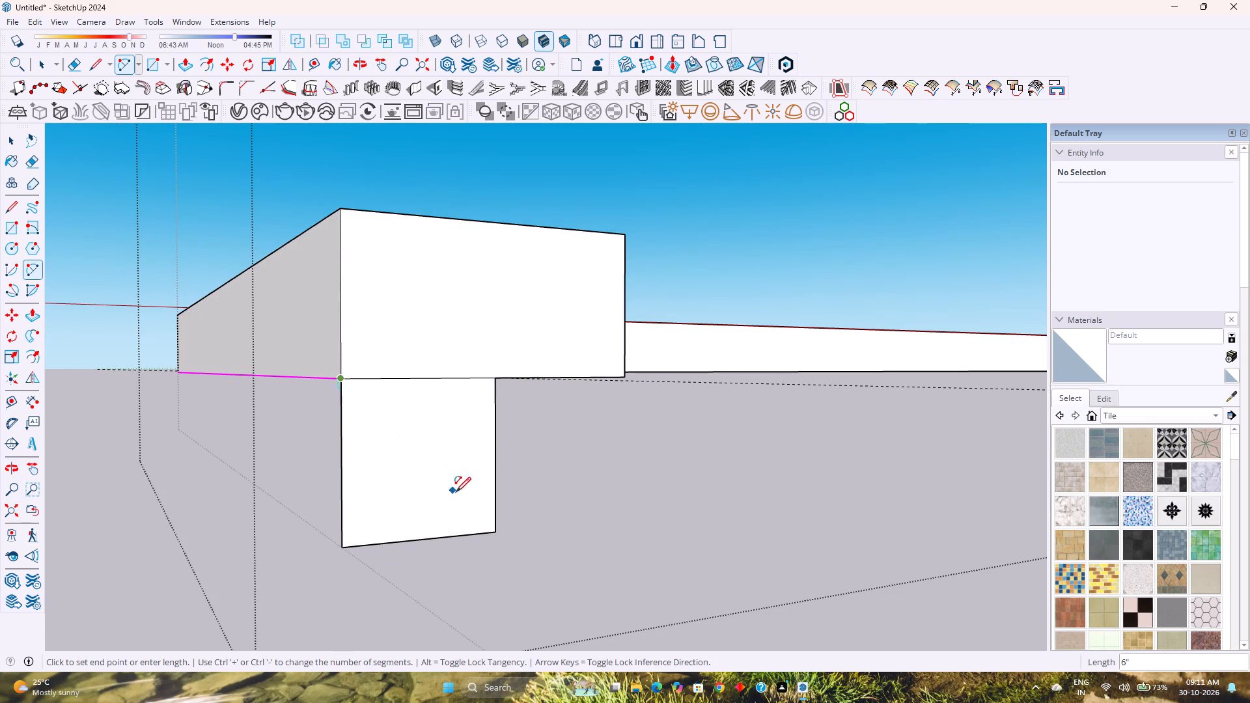
left_click(495, 532)
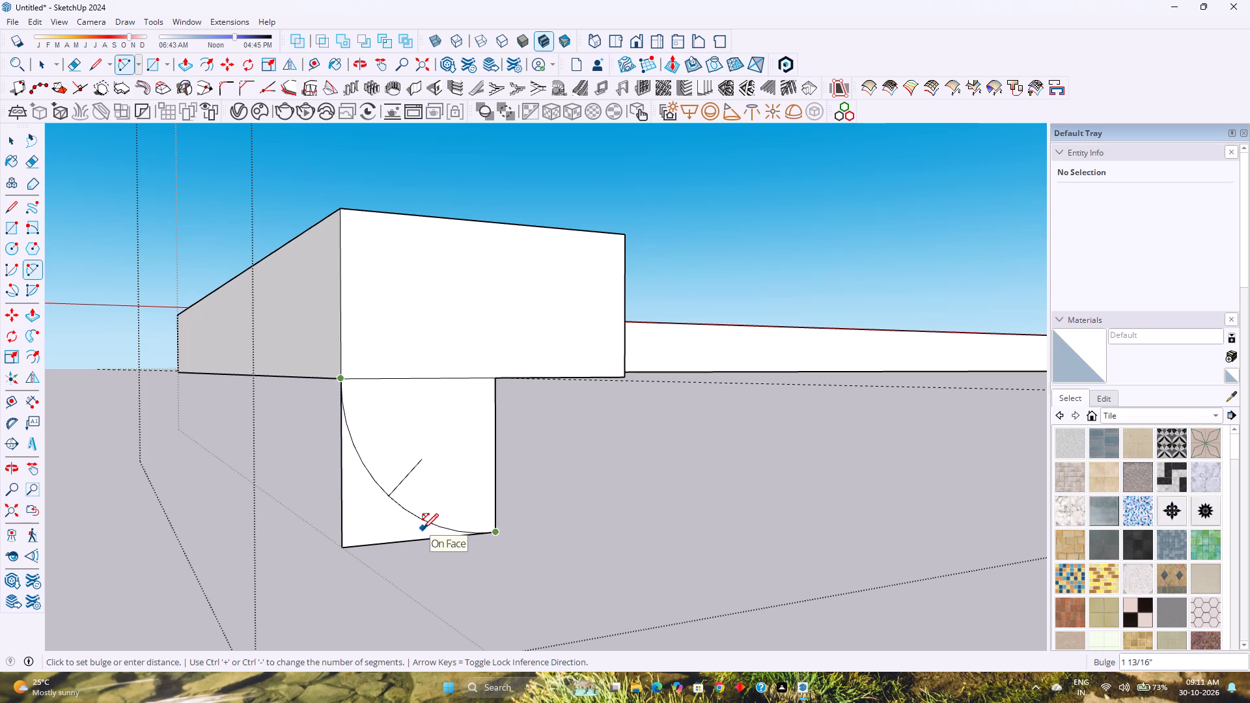
left_click(428, 527)
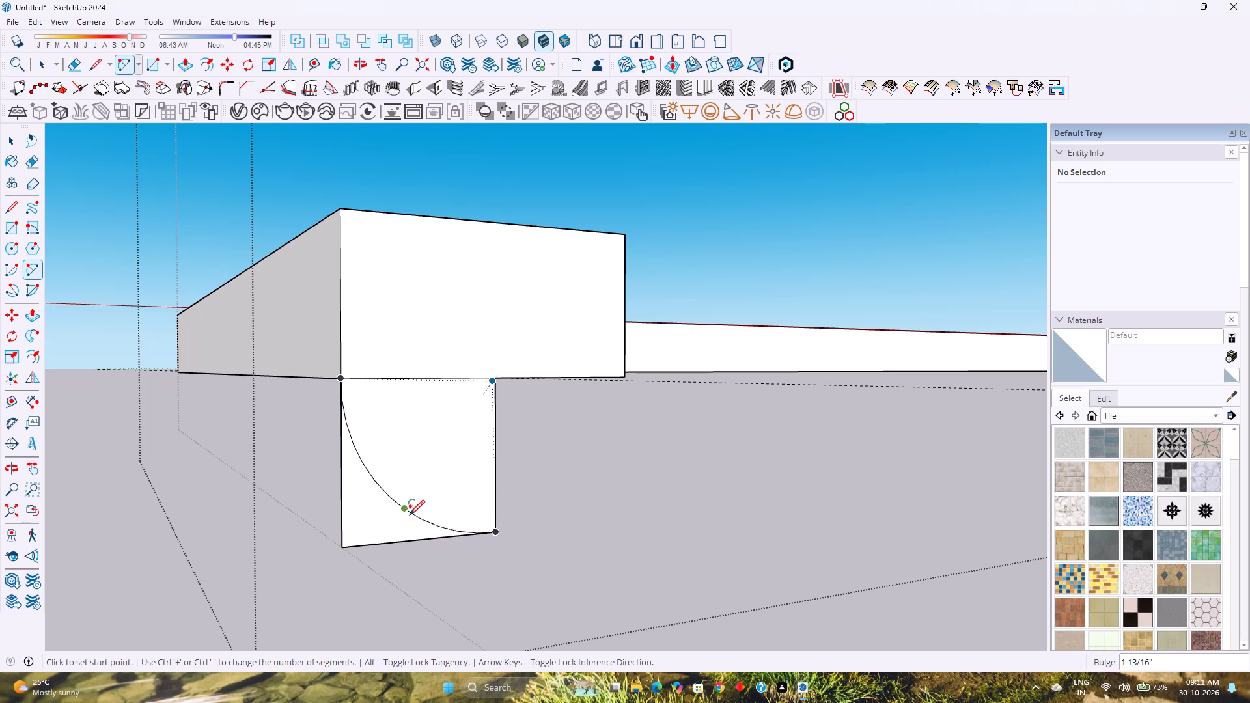
Raise the new arc's segment count, trying 90 first and then setting it to 80.
scroll(410, 515, "up", 10)
middle_click_drag(363, 514, 348, 519)
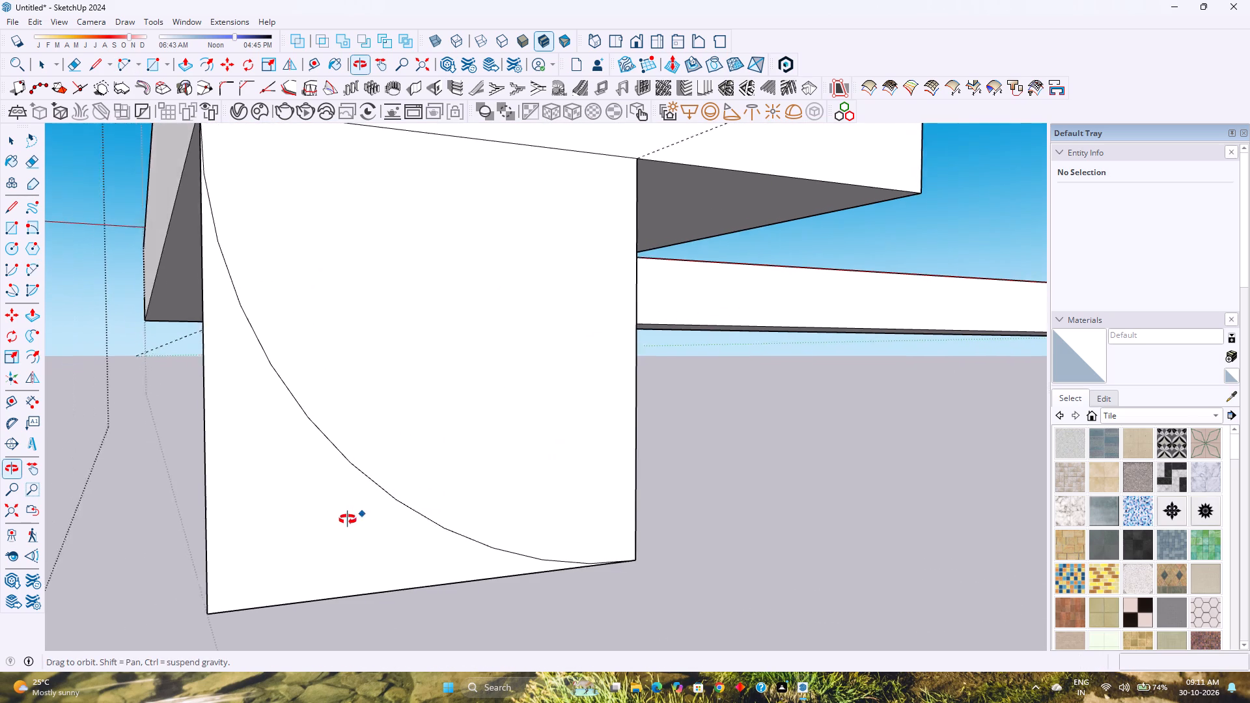
middle_click_drag(348, 519, 340, 521)
key("space")
scroll(338, 510, "down", 4)
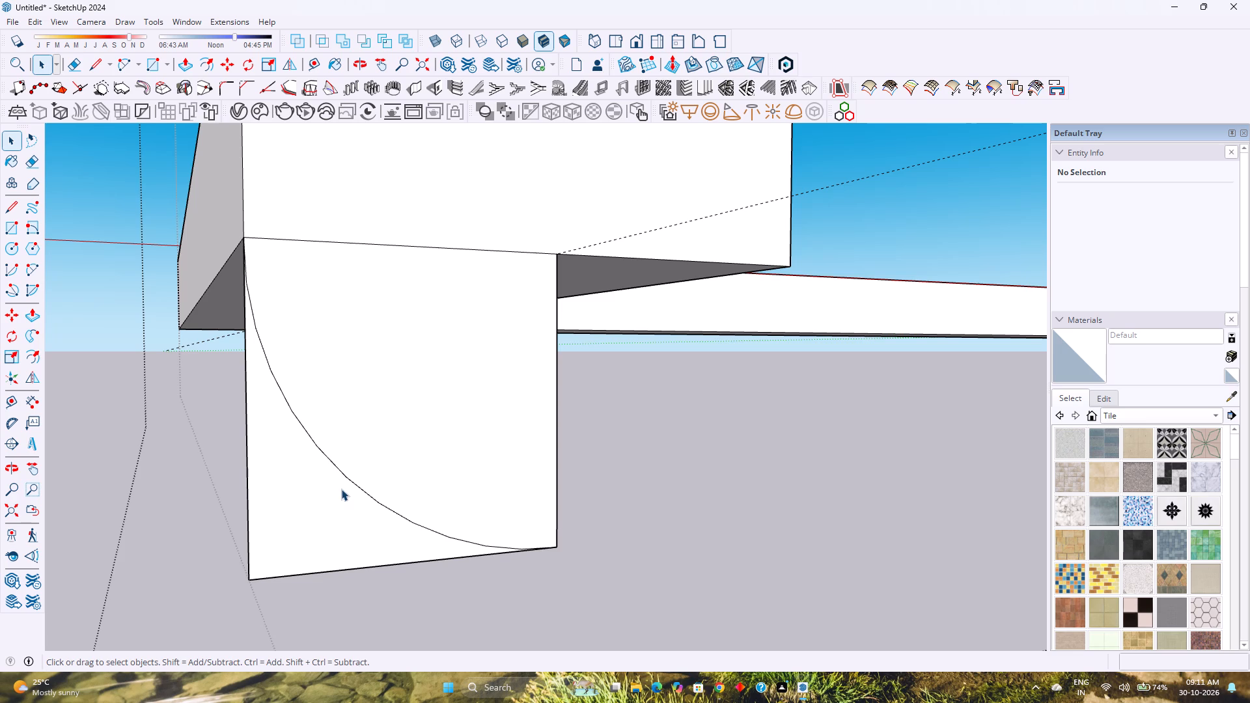
left_click(342, 473)
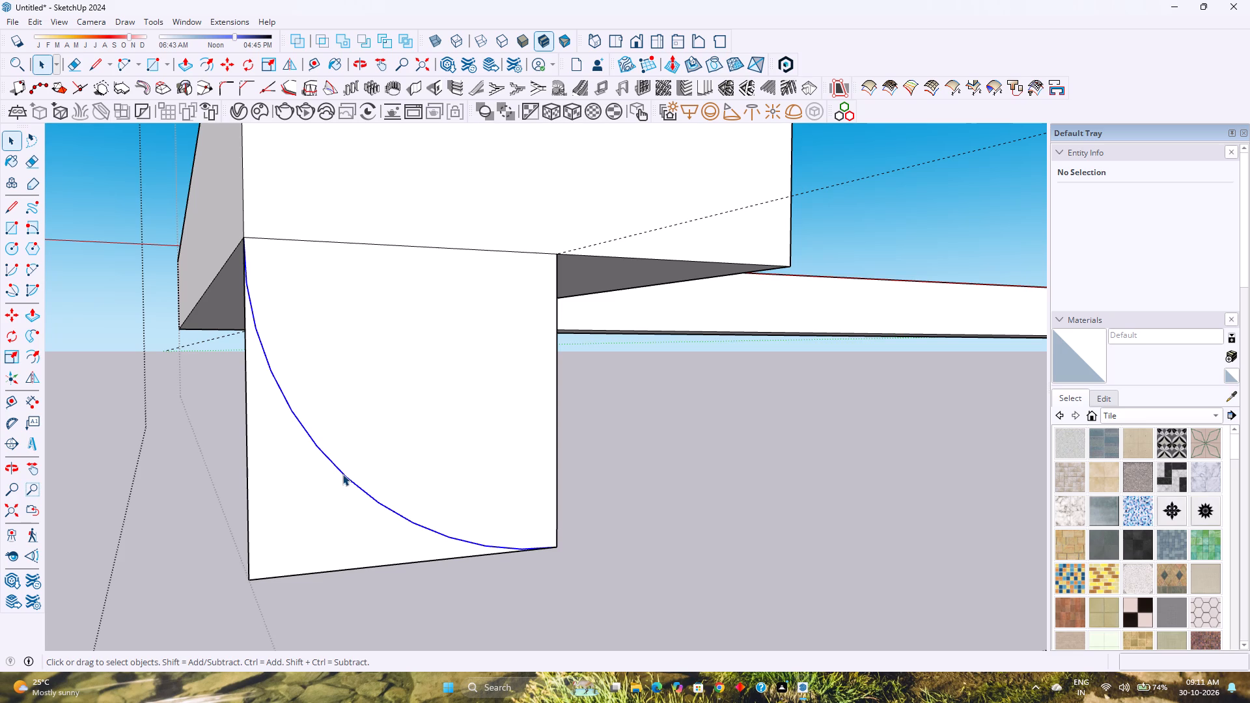
double_click(1182, 232)
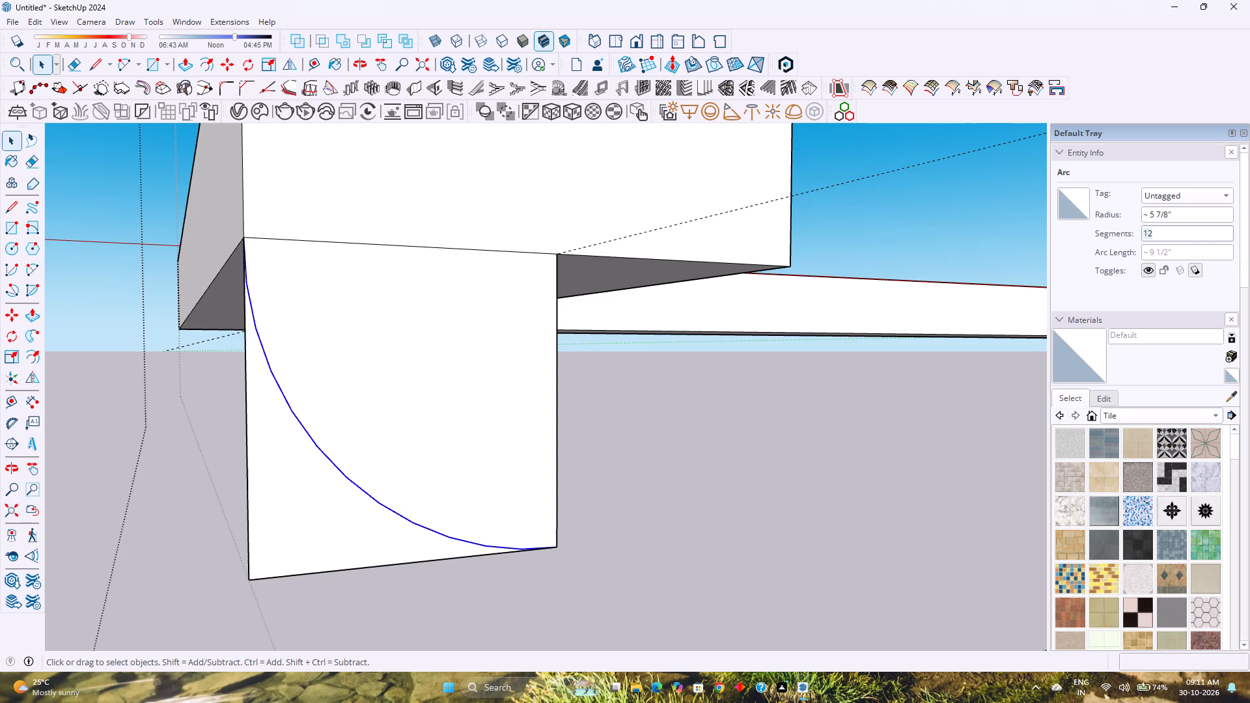
type("90")
key("Return")
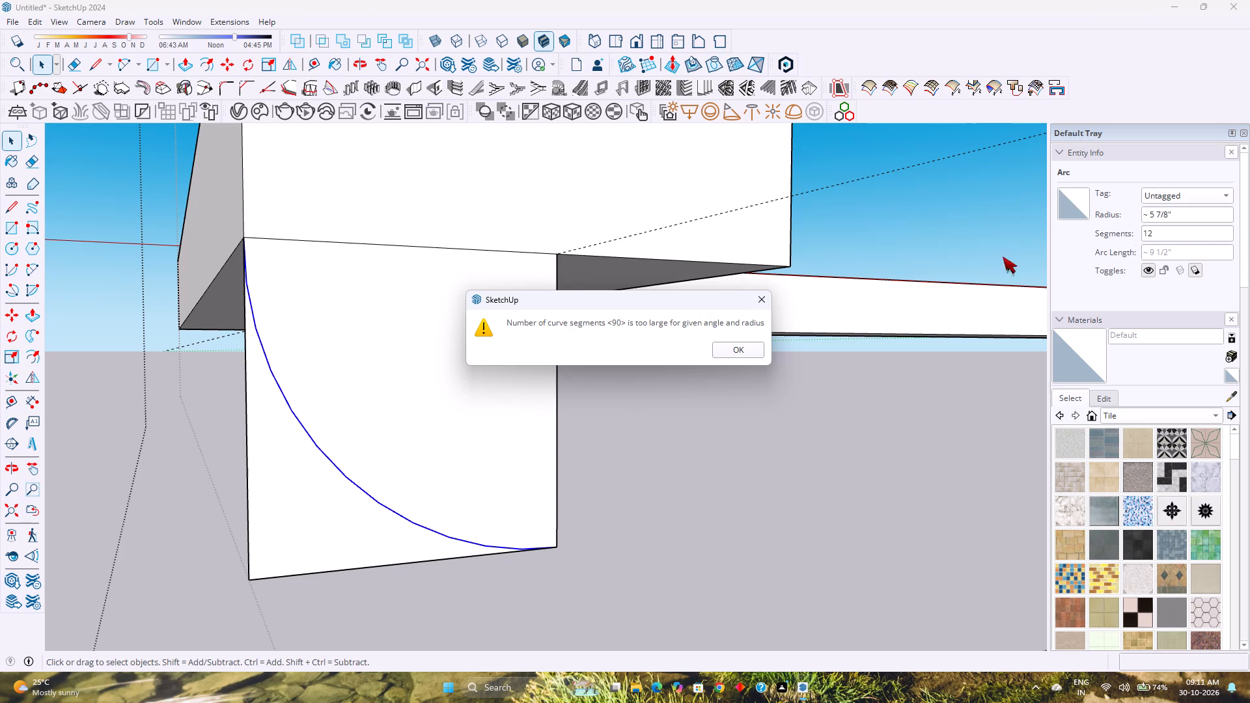
left_click(742, 355)
double_click(1169, 227)
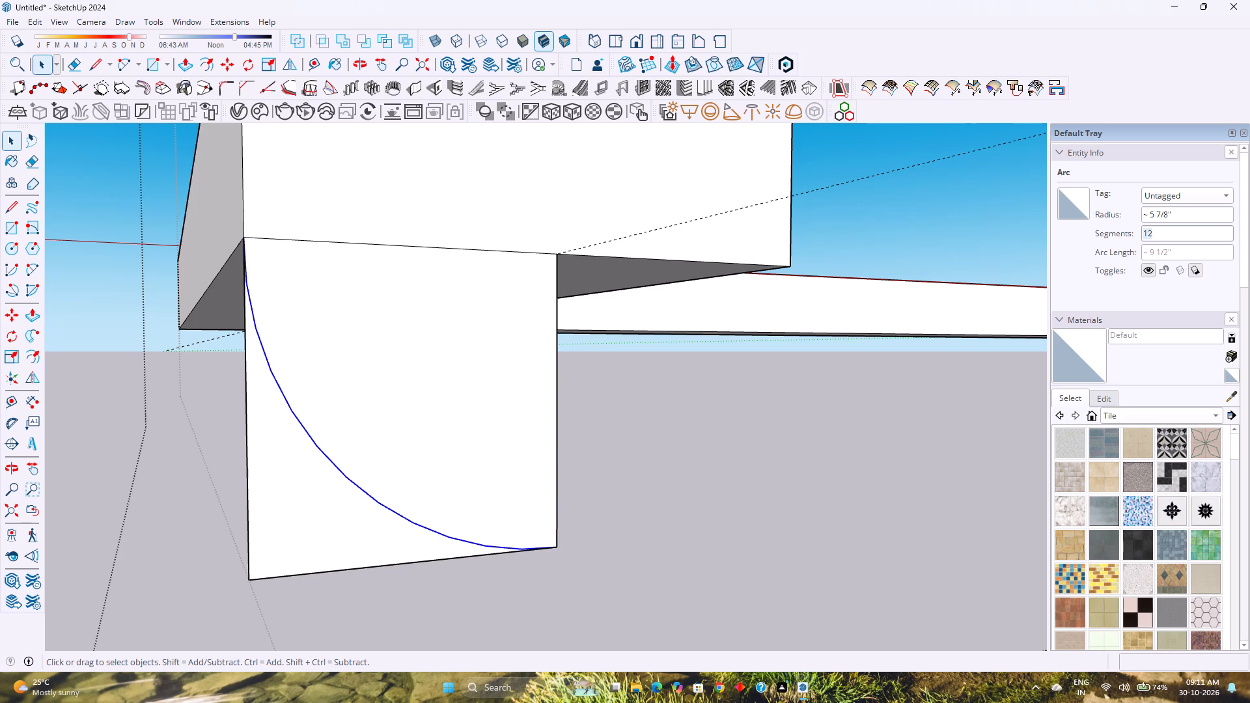
type("80")
key("Return")
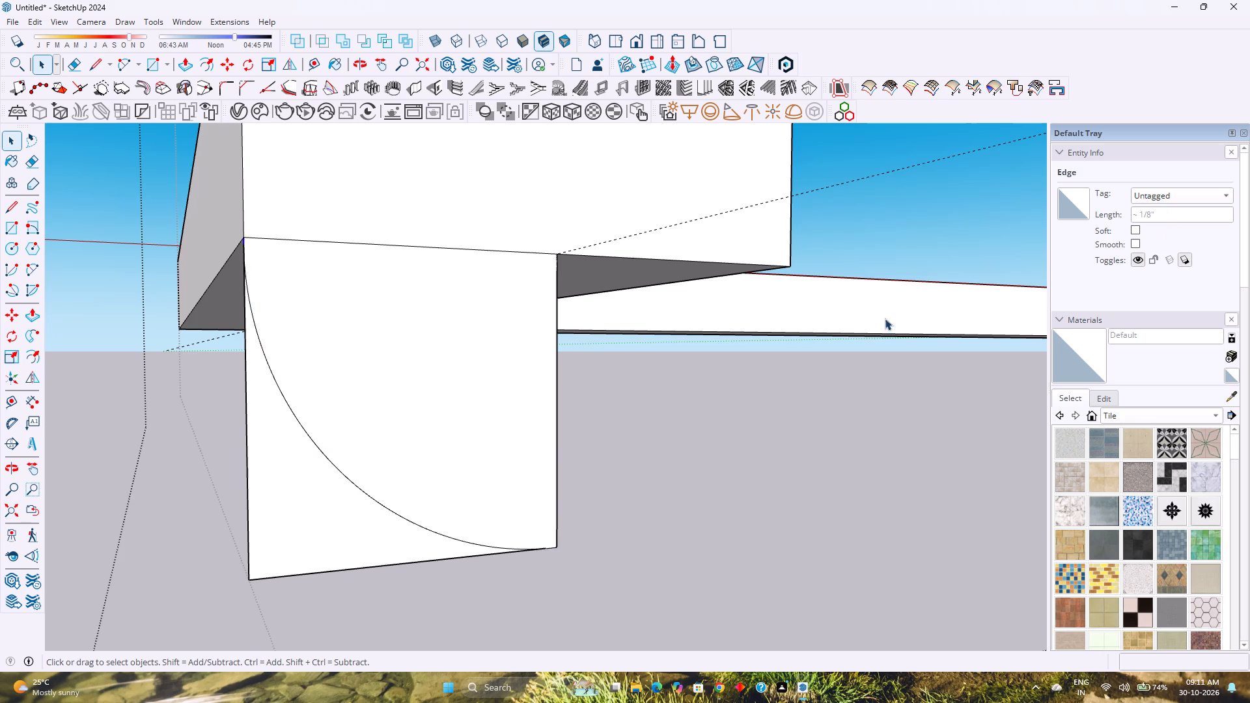
Delete the square's bottom and outer side edges outside the arc, leaving the quarter-round profile.
key("e")
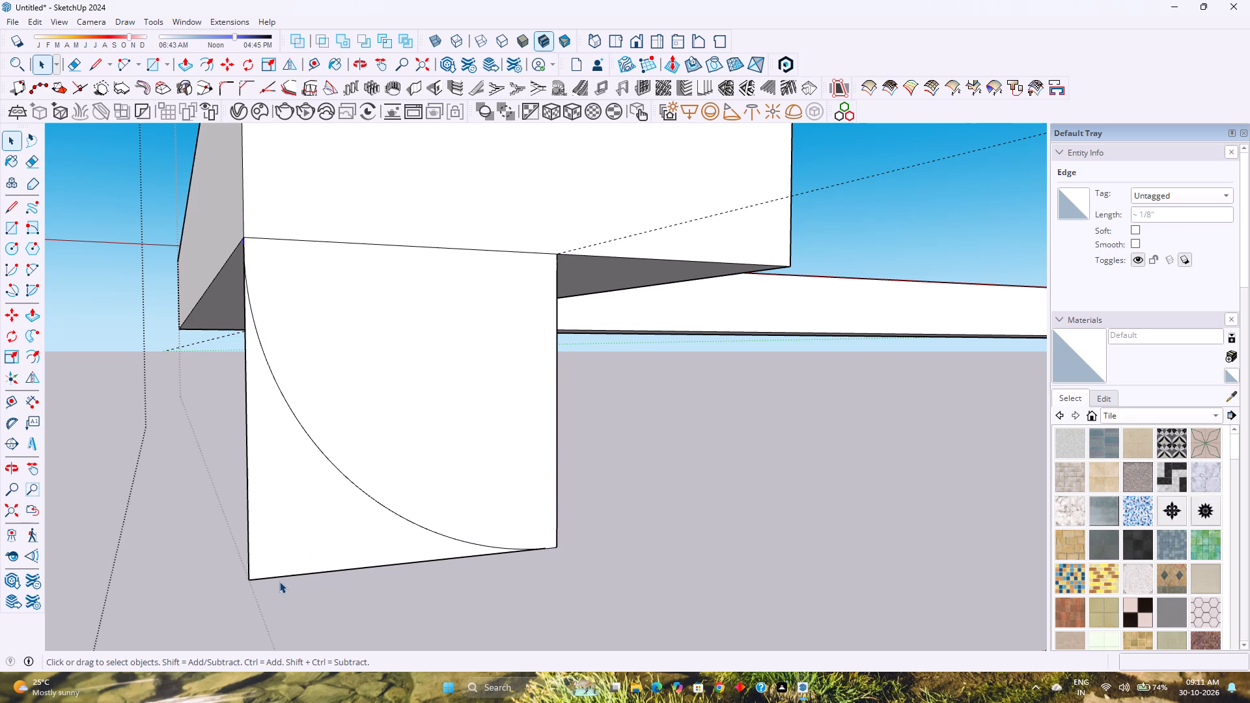
left_click(285, 579)
left_click(290, 574)
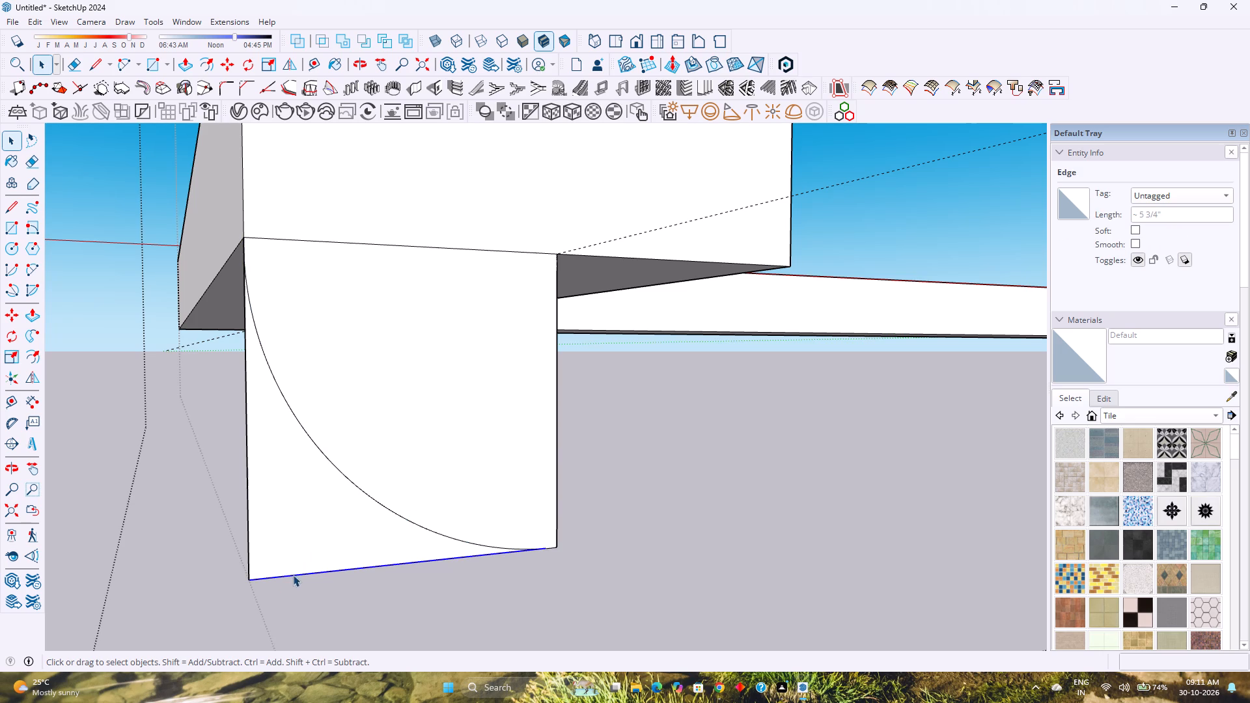
key("Delete")
left_click(248, 560)
key("Delete")
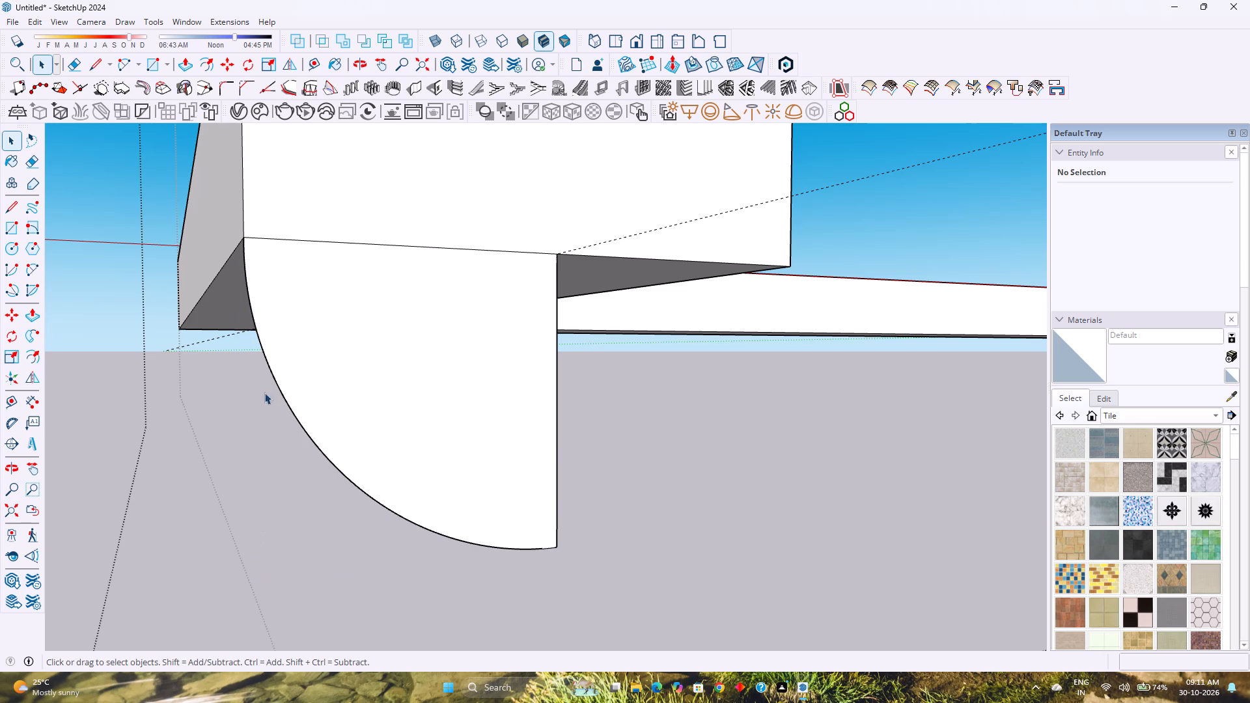
Weld the first few arc segments at the top of the quarter-round profile, directly below the side return's outer corner.
scroll(262, 244, "up", 12)
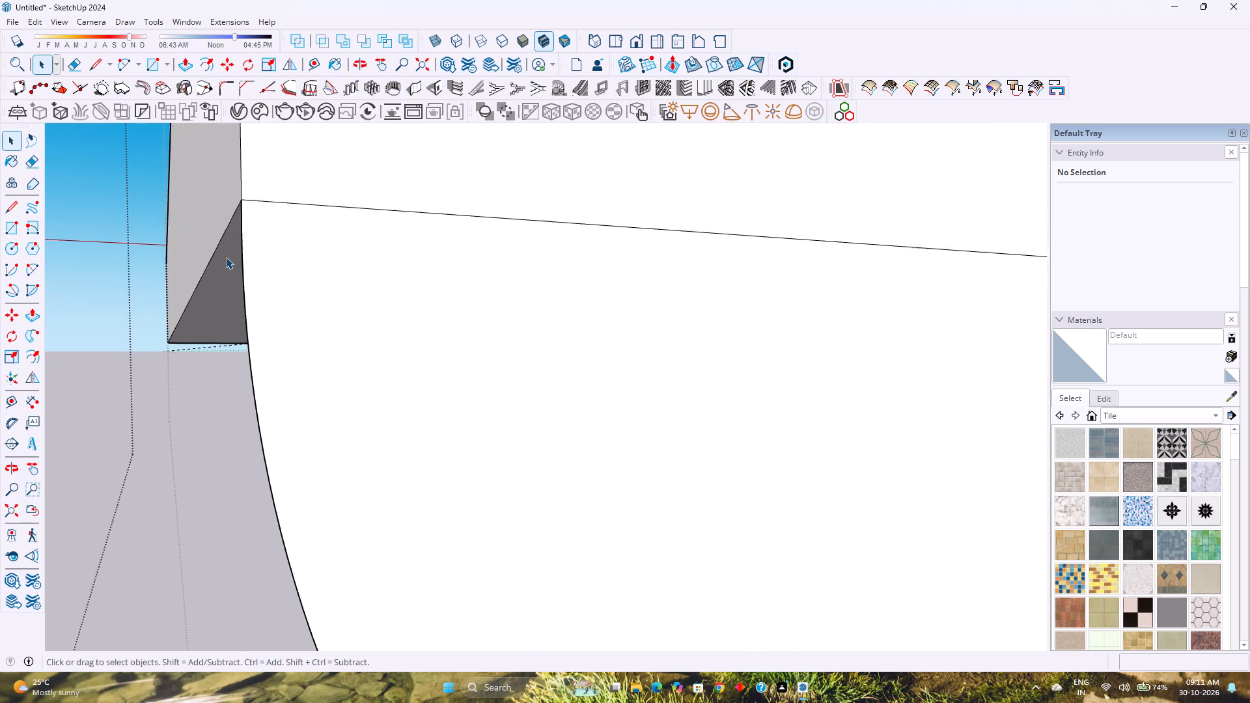
scroll(226, 257, "up", 2)
middle_click_drag(226, 257, 267, 268)
double_click(356, 279)
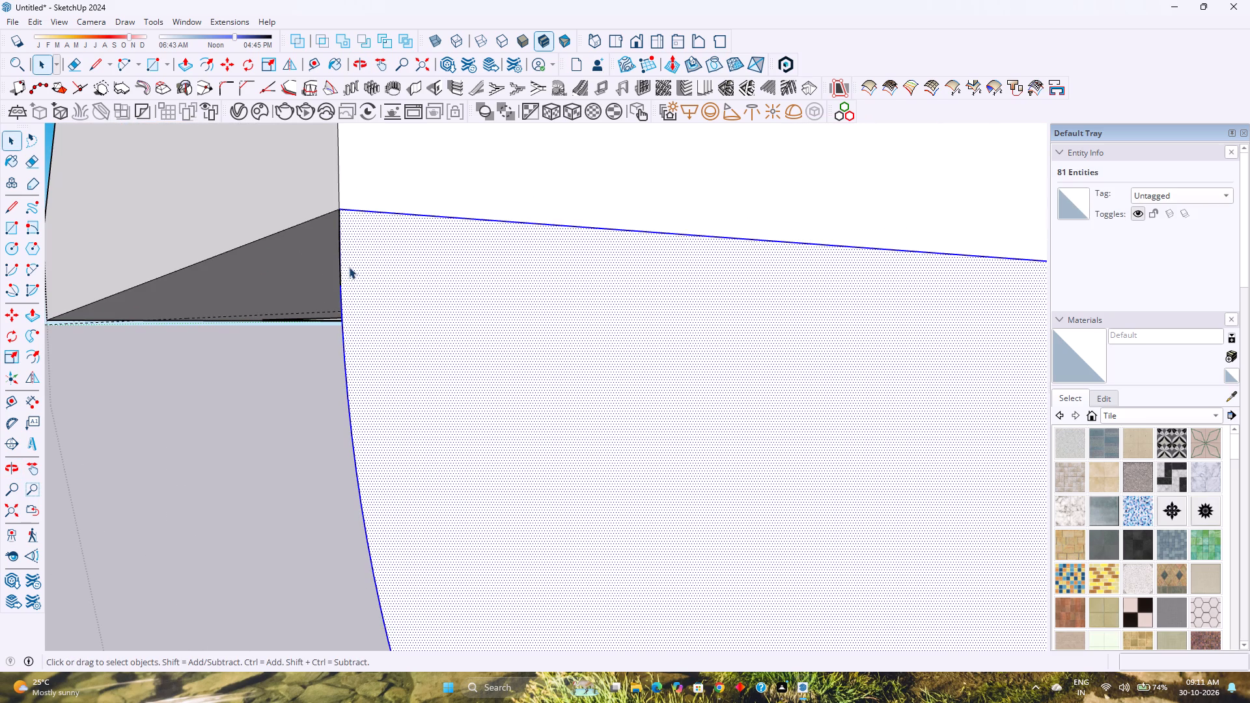
left_click(341, 260)
scroll(341, 260, "up", 3)
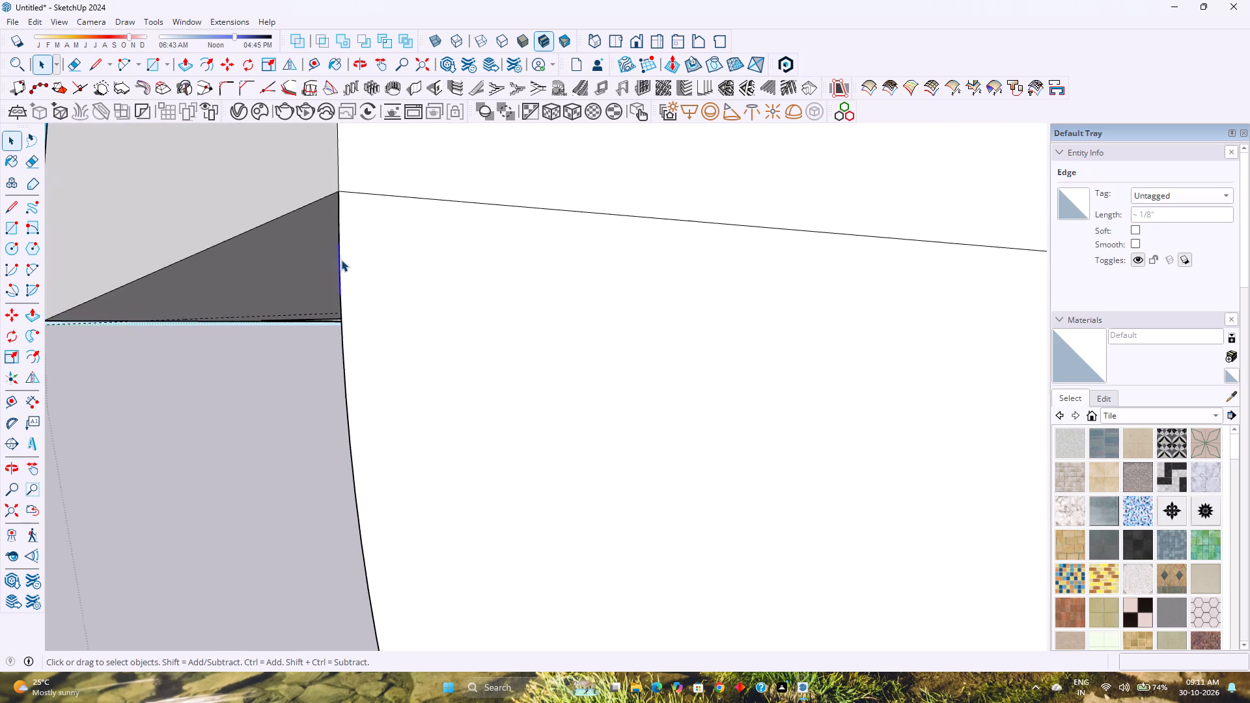
scroll(341, 260, "up", 3)
middle_click_drag(340, 261, 194, 314)
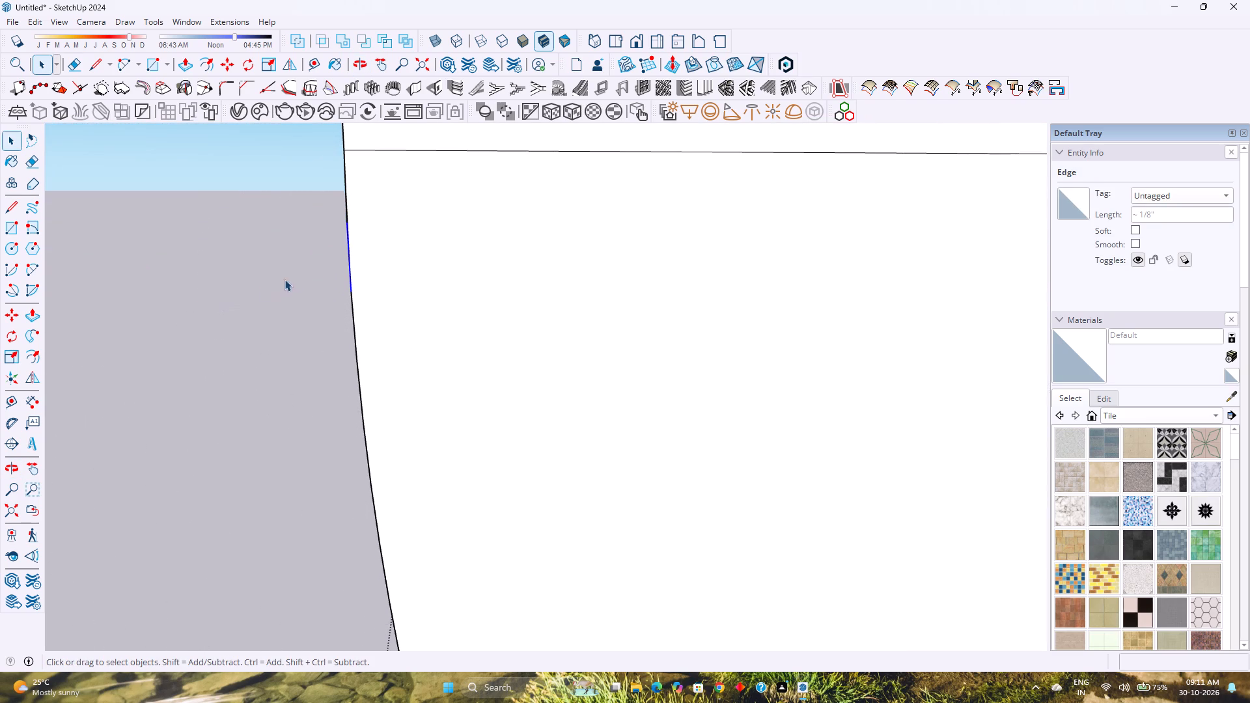
left_click(346, 208, "ctrl")
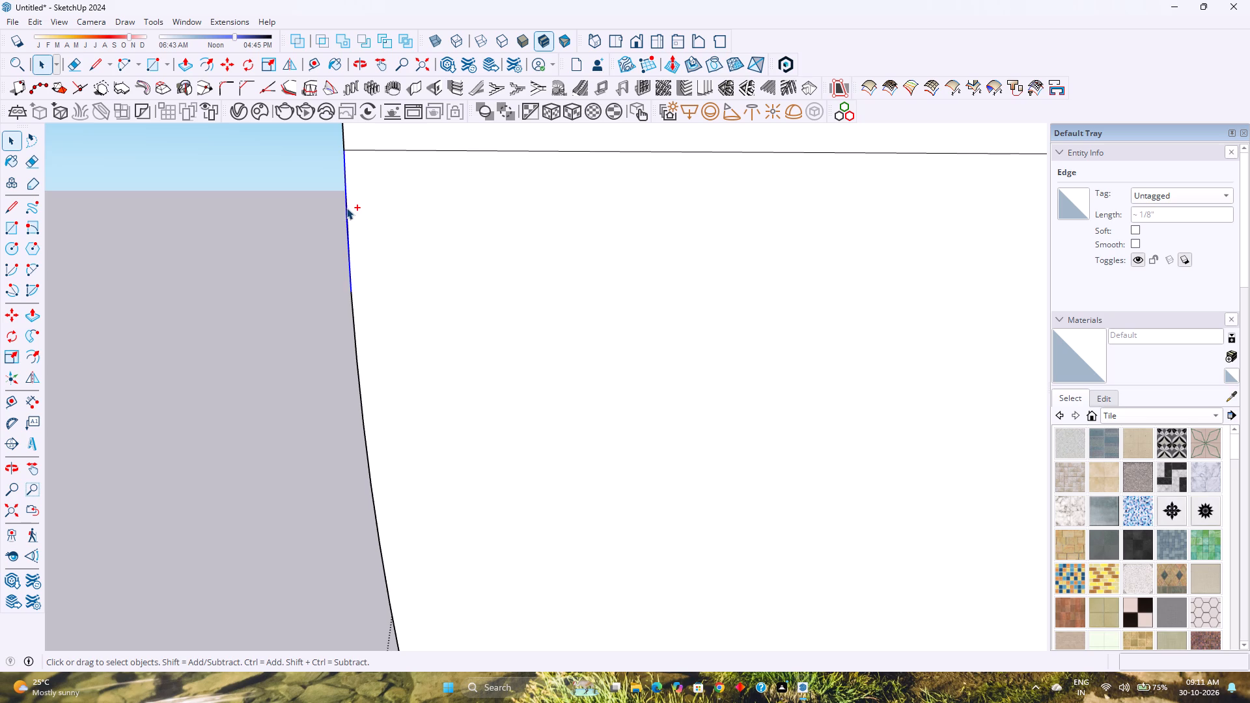
right_click(346, 208)
left_click(411, 355)
left_click(353, 314, "ctrl")
right_click(353, 314)
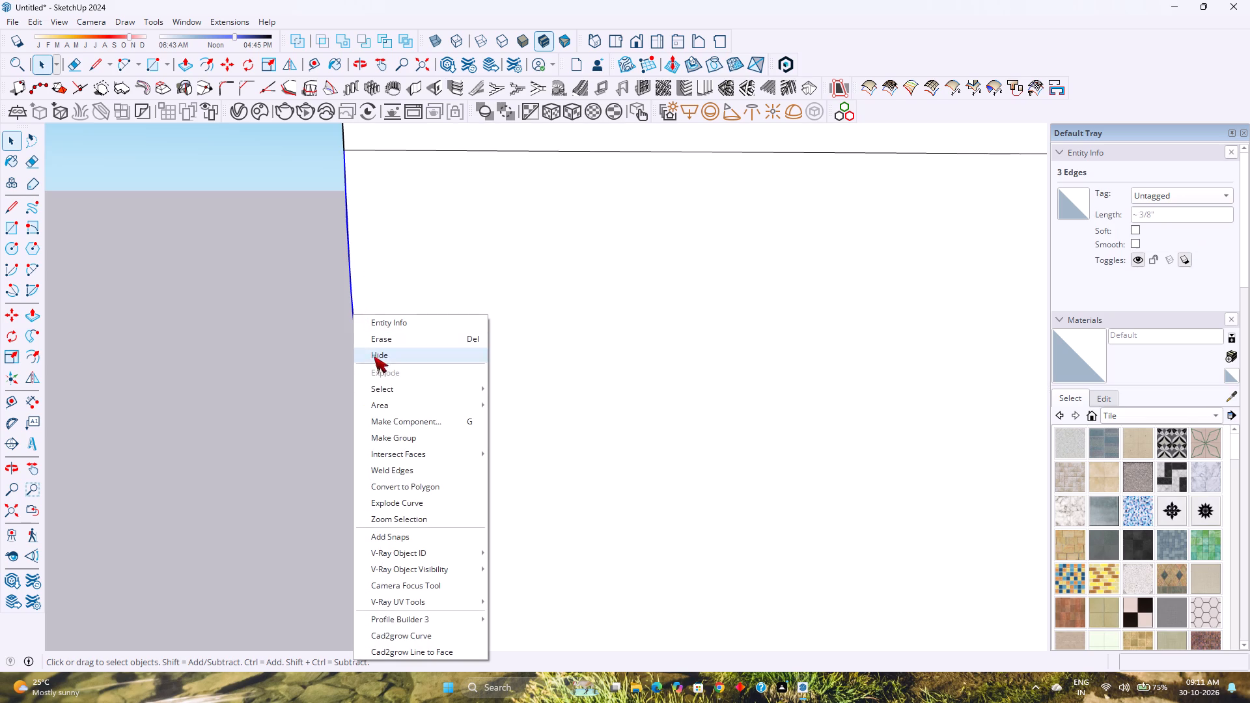
left_click(409, 468)
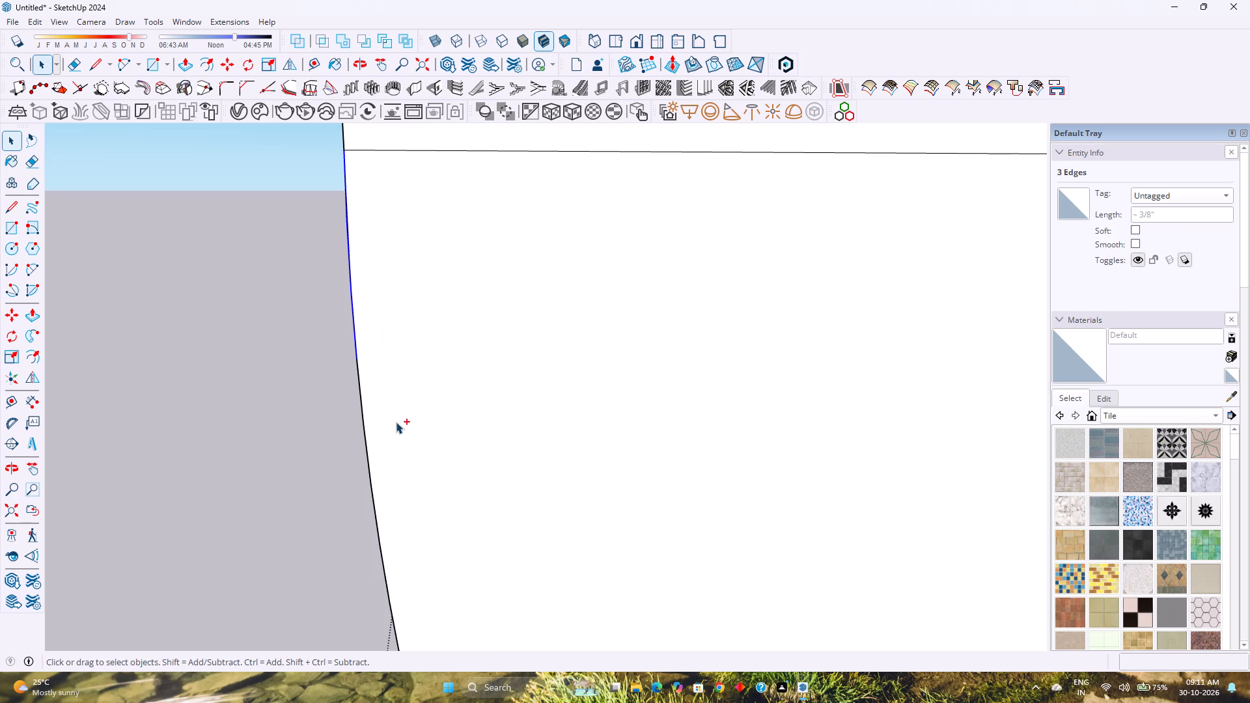
Extend the selection down the arc and to the whole quarter-round profile boundary, and try to weld its edges together.
left_click(362, 393, "ctrl")
left_click(367, 441, "ctrl")
scroll(367, 441, "down", 9)
scroll(367, 441, "up", 2)
scroll(374, 450, "down", 4)
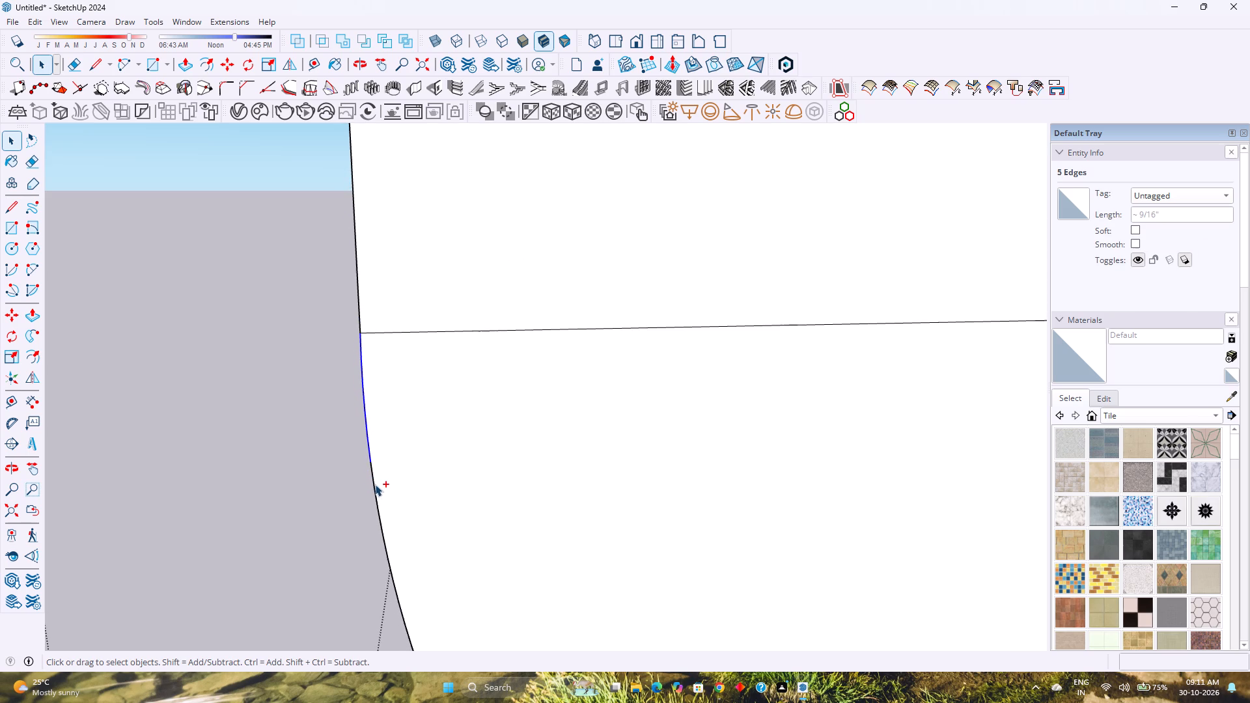
left_click(375, 484, "ctrl")
left_click(380, 519, "ctrl")
scroll(384, 514, "down", 1)
left_click(377, 501, "ctrl")
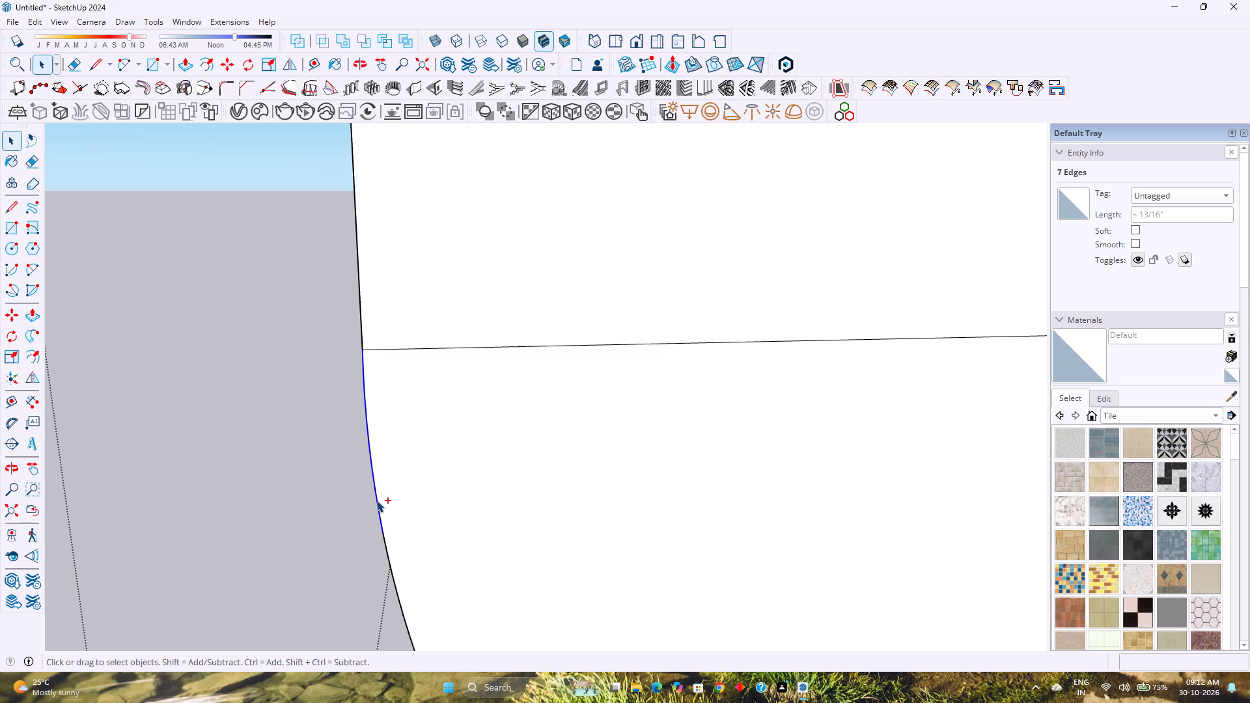
scroll(388, 491, "down", 7)
double_click(404, 483)
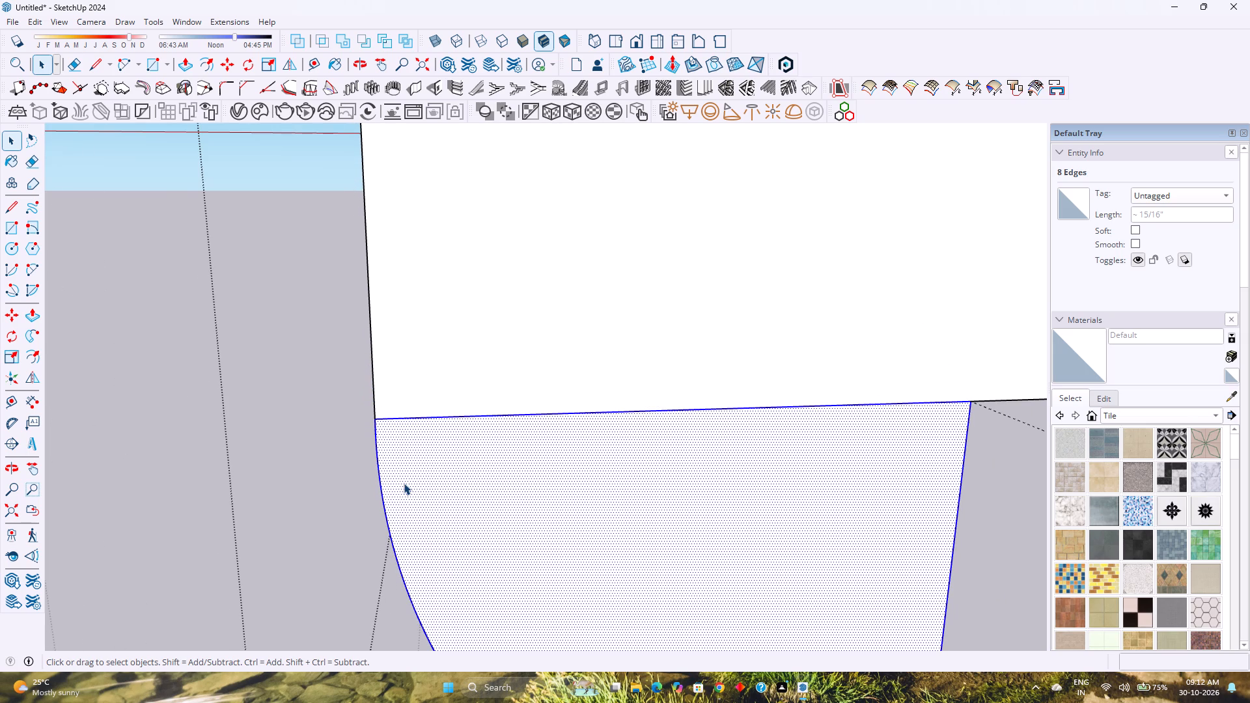
right_click(404, 483)
left_click(513, 263)
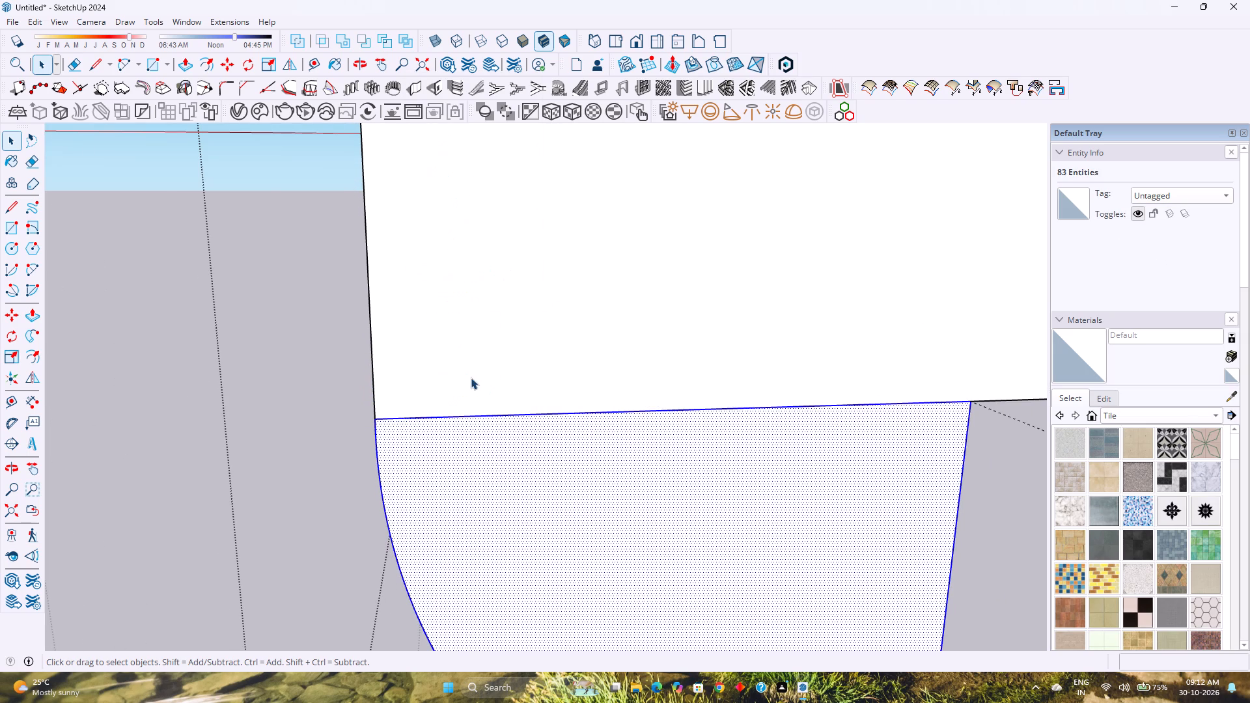
Sweep the quarter-round profile with Follow Me along the side return's lower outer edge, the frame's long bottom edge and its vertical outer edge.
scroll(471, 378, "down", 3)
middle_click_drag(475, 387, 842, 387)
scroll(852, 381, "down", 4)
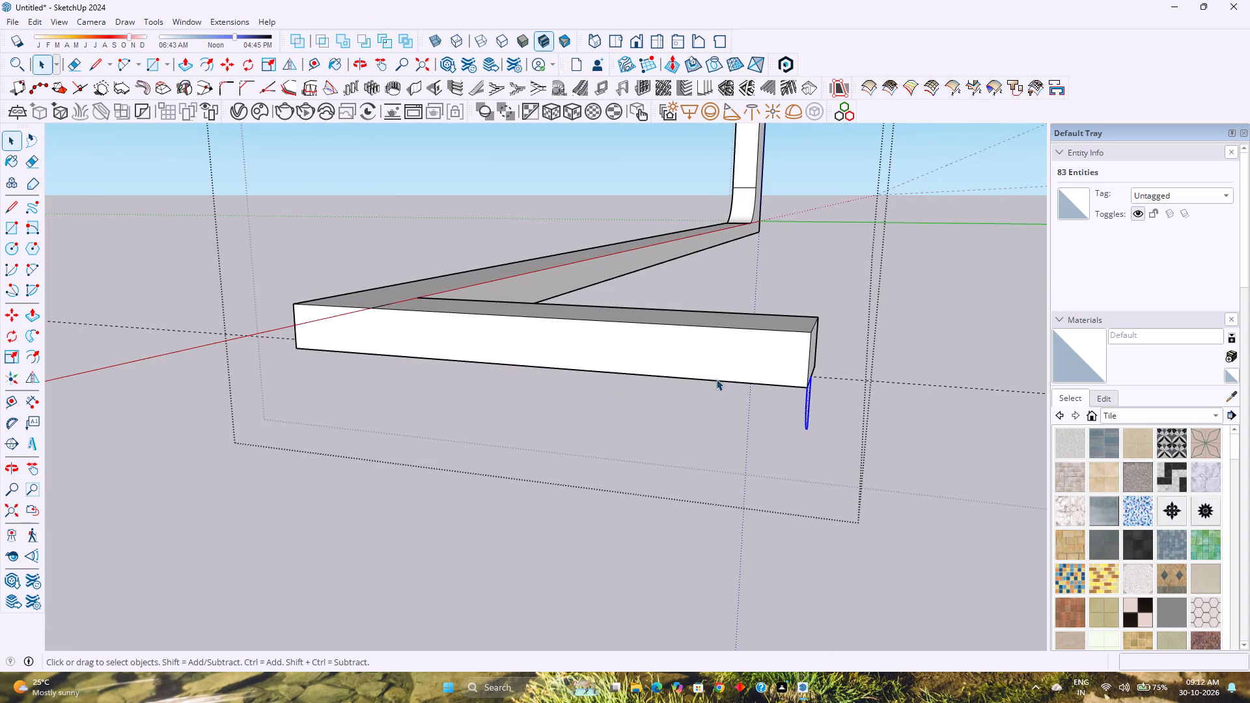
left_click(716, 379)
middle_click_drag(511, 393, 734, 431, "ctrl")
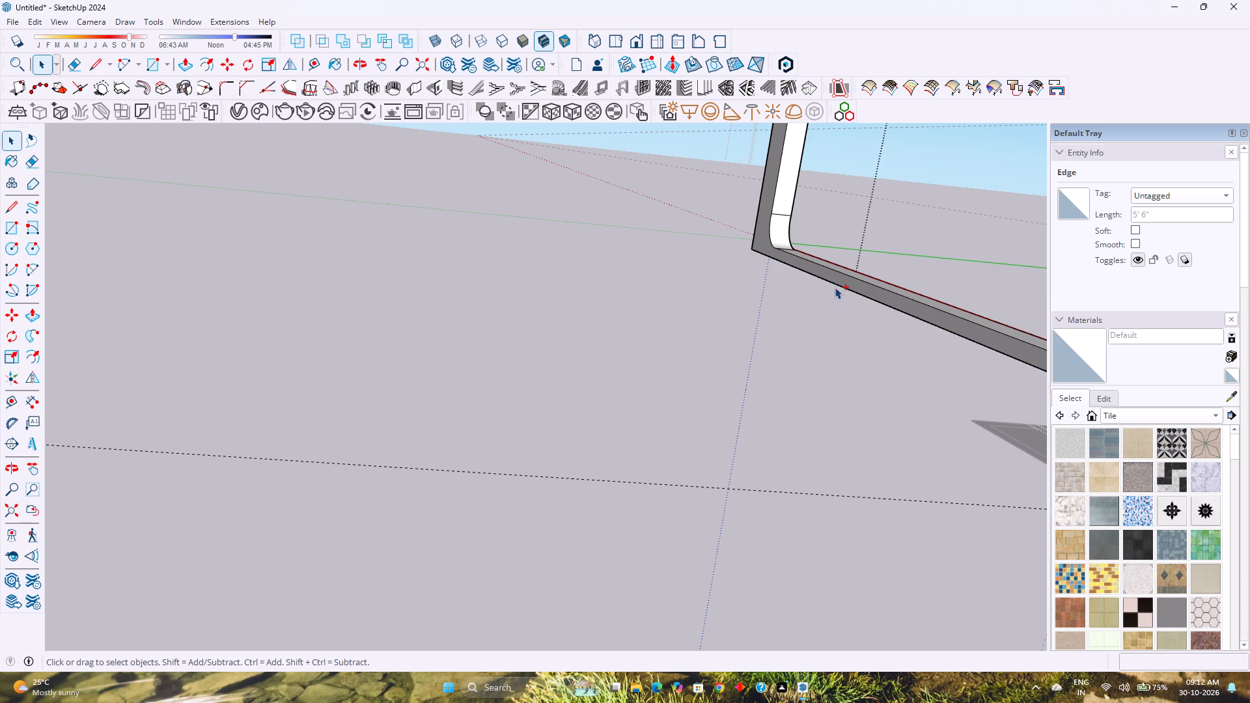
left_click(836, 284, "ctrl")
middle_click_drag(805, 301, 695, 444)
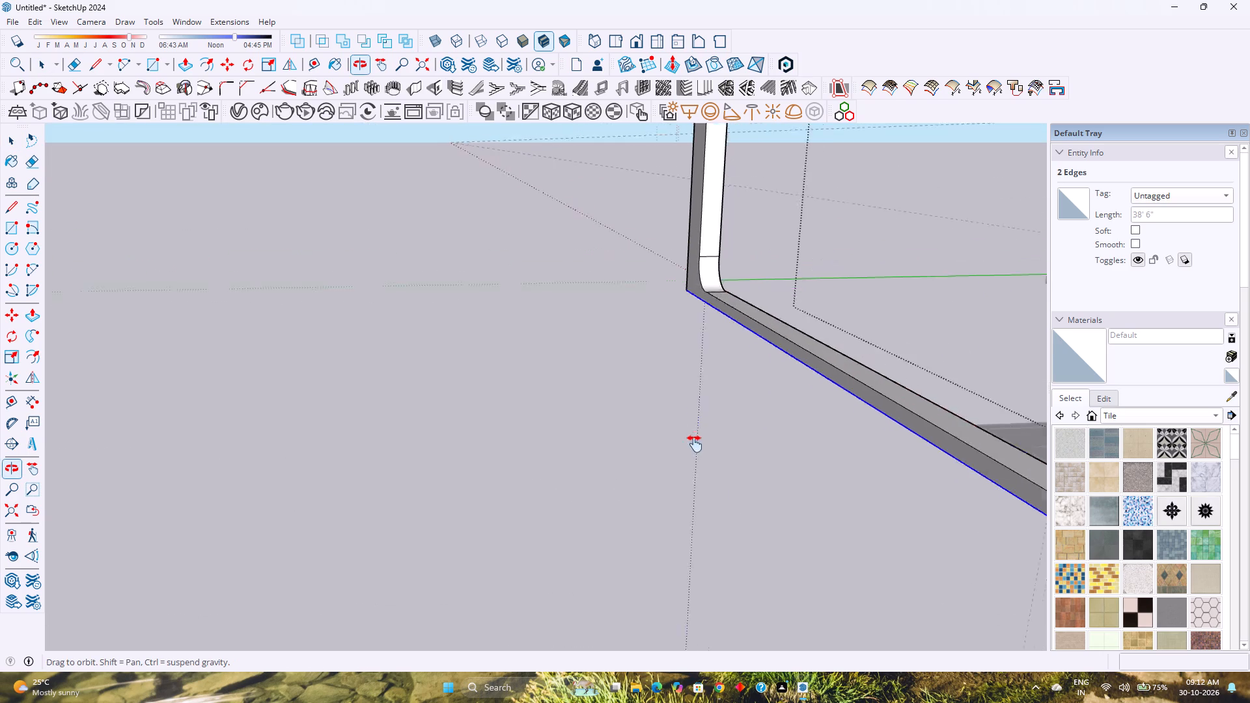
middle_click_drag(695, 444, 688, 451)
left_click(674, 277, "ctrl")
scroll(522, 351, "down", 5)
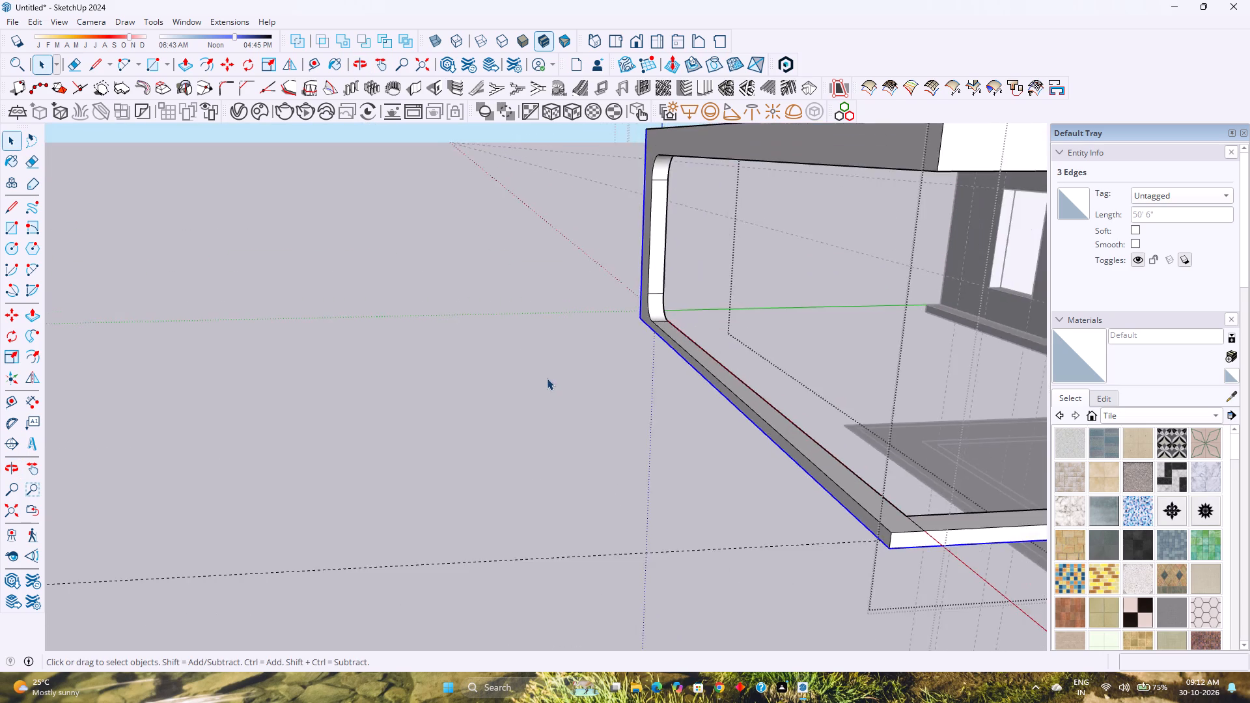
scroll(547, 378, "down", 3)
middle_click_drag(606, 411, 386, 391)
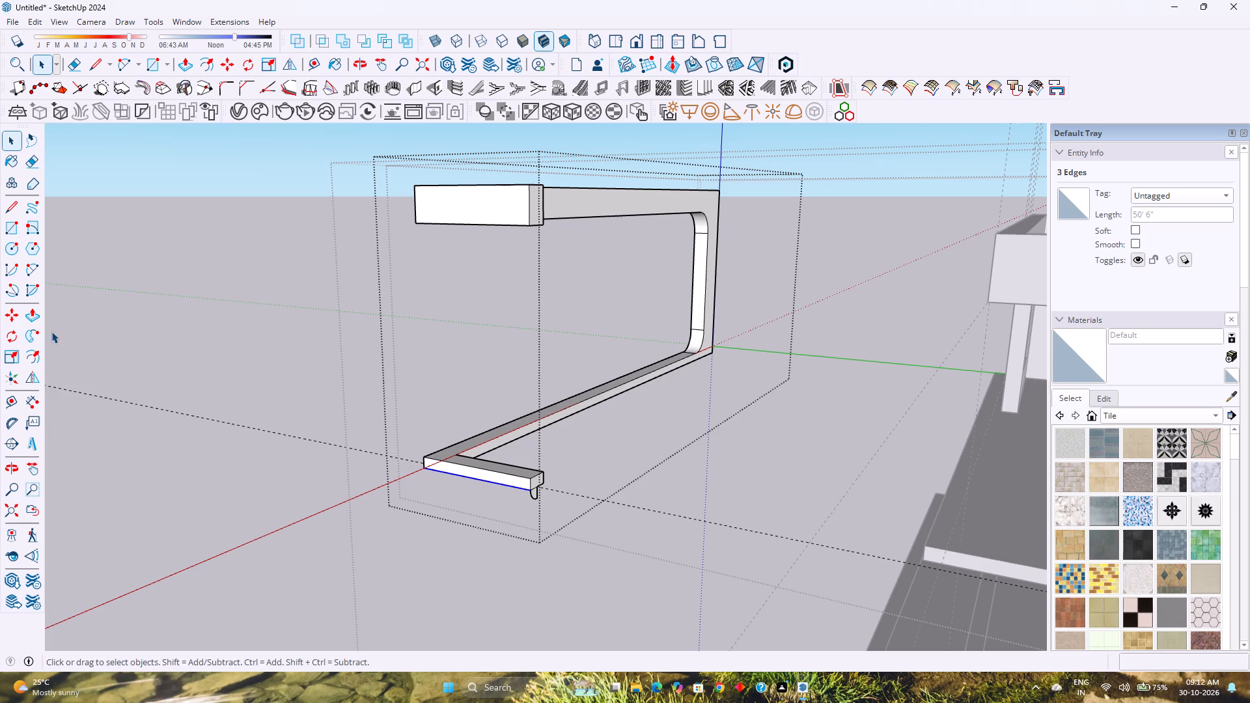
left_click(35, 338)
scroll(555, 503, "up", 9)
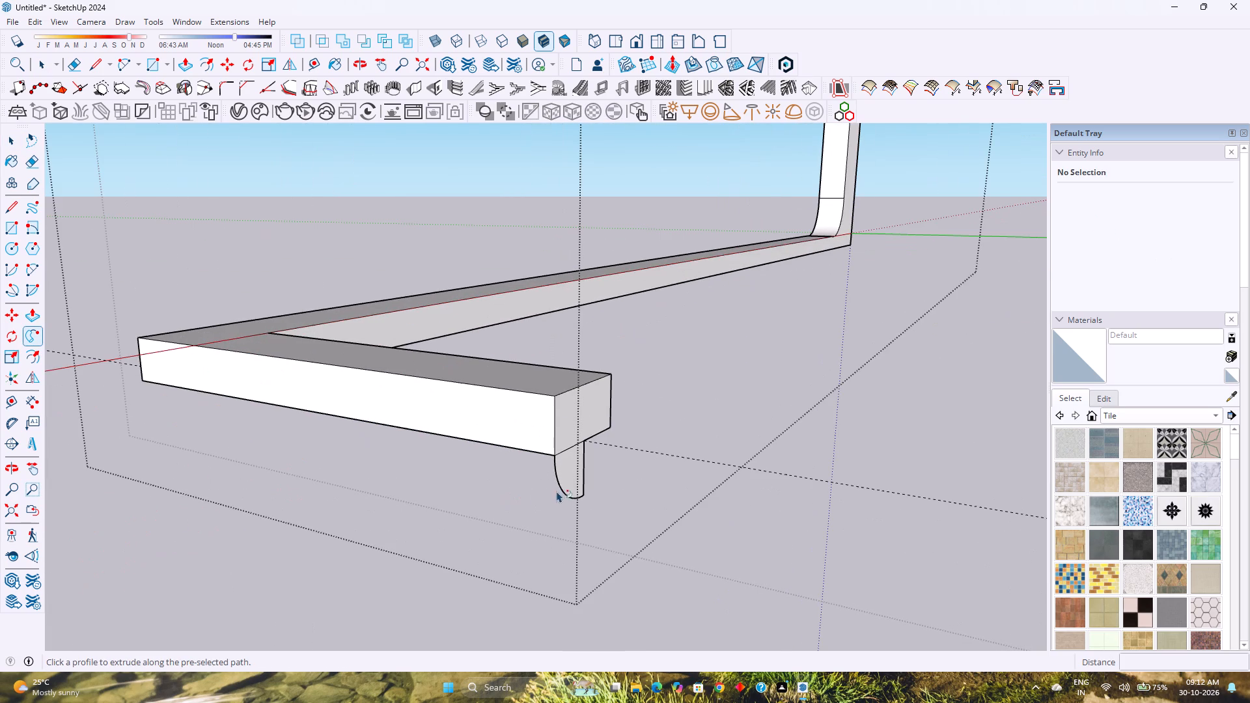
left_click(565, 480)
Examine the swept edge band around the frame's lower corner and along the bottom, selecting the curved surface to check its seam lines.
middle_click_drag(197, 478, 727, 482)
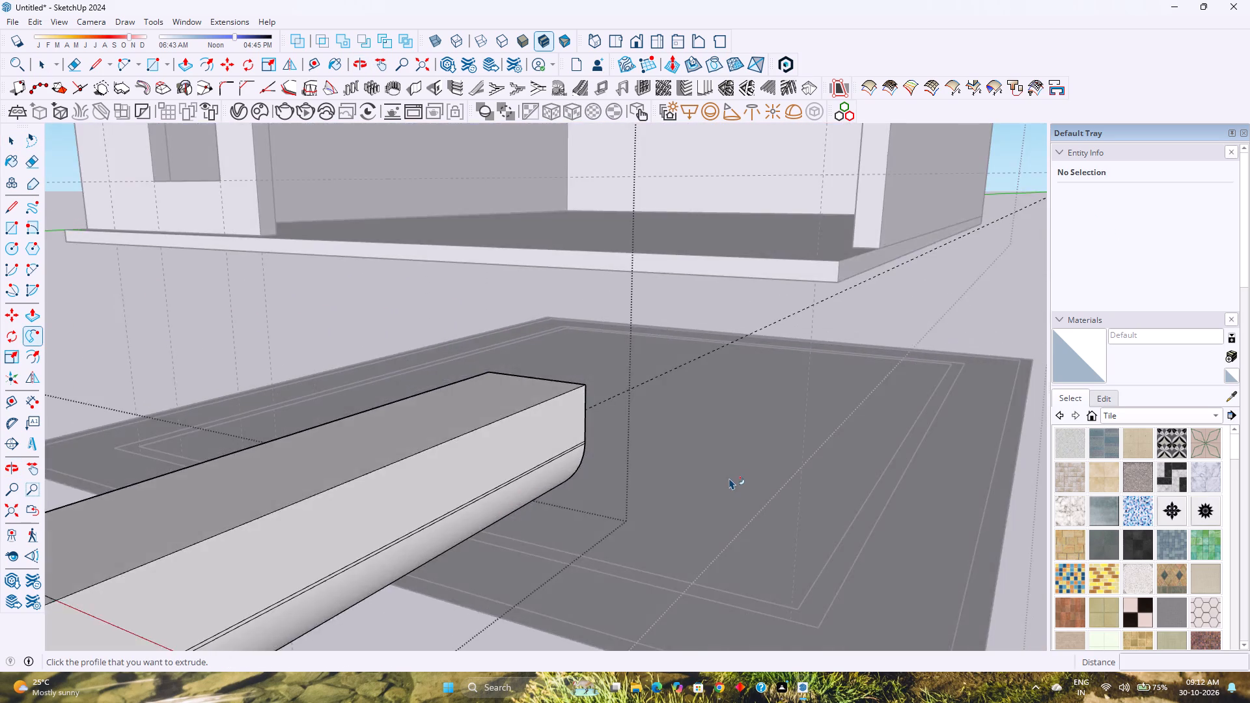
scroll(729, 478, "down", 8)
middle_click_drag(268, 455, 318, 418)
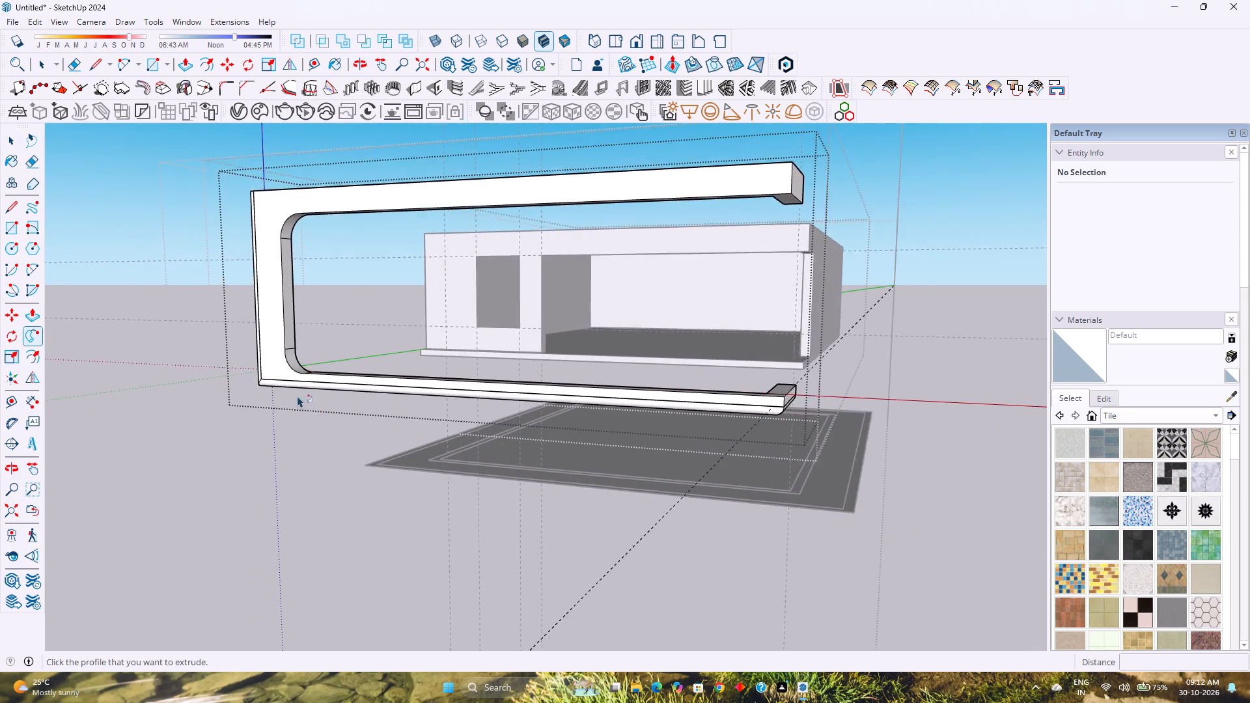
scroll(296, 394, "up", 17)
key("space")
scroll(261, 397, "up", 5)
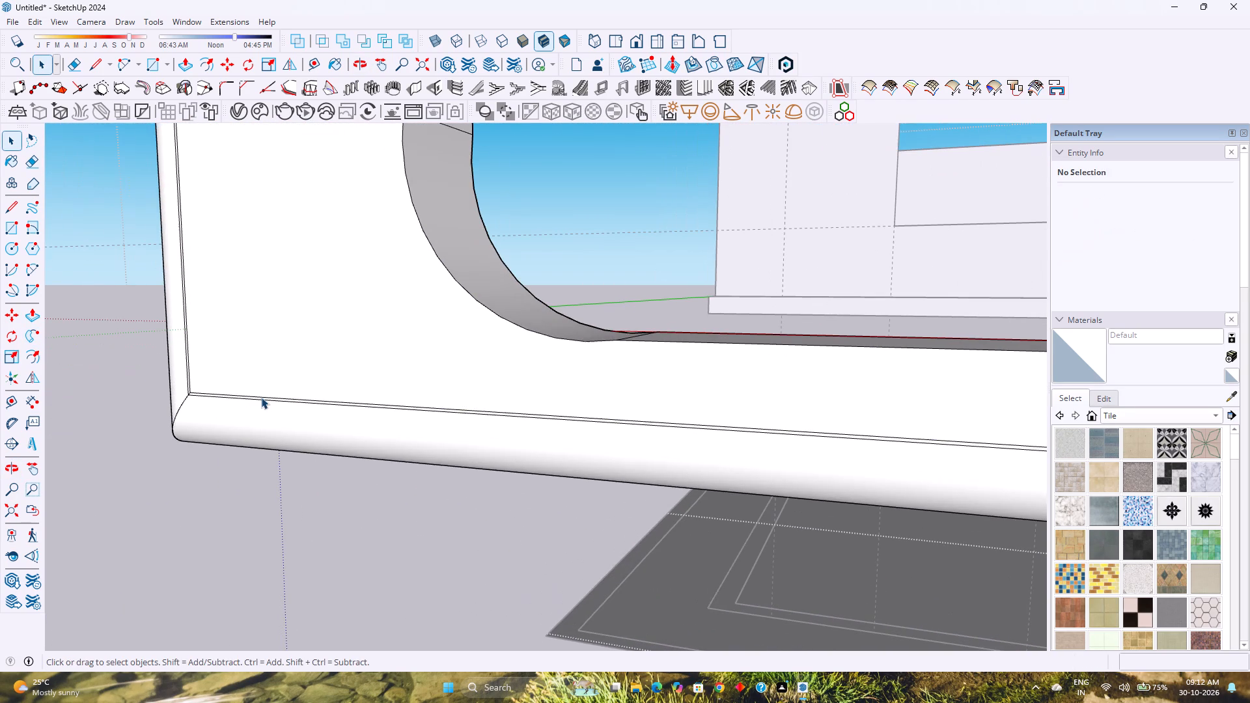
double_click(248, 416)
scroll(248, 416, "up", 12)
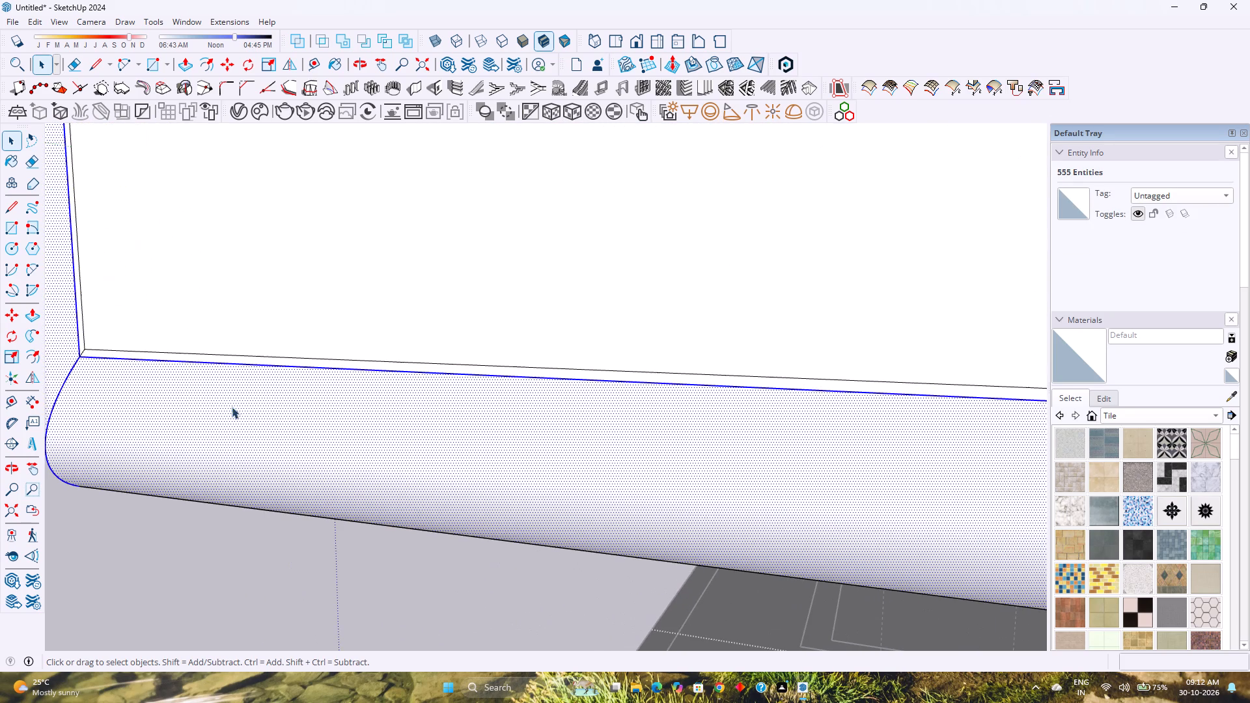
scroll(183, 380, "down", 7)
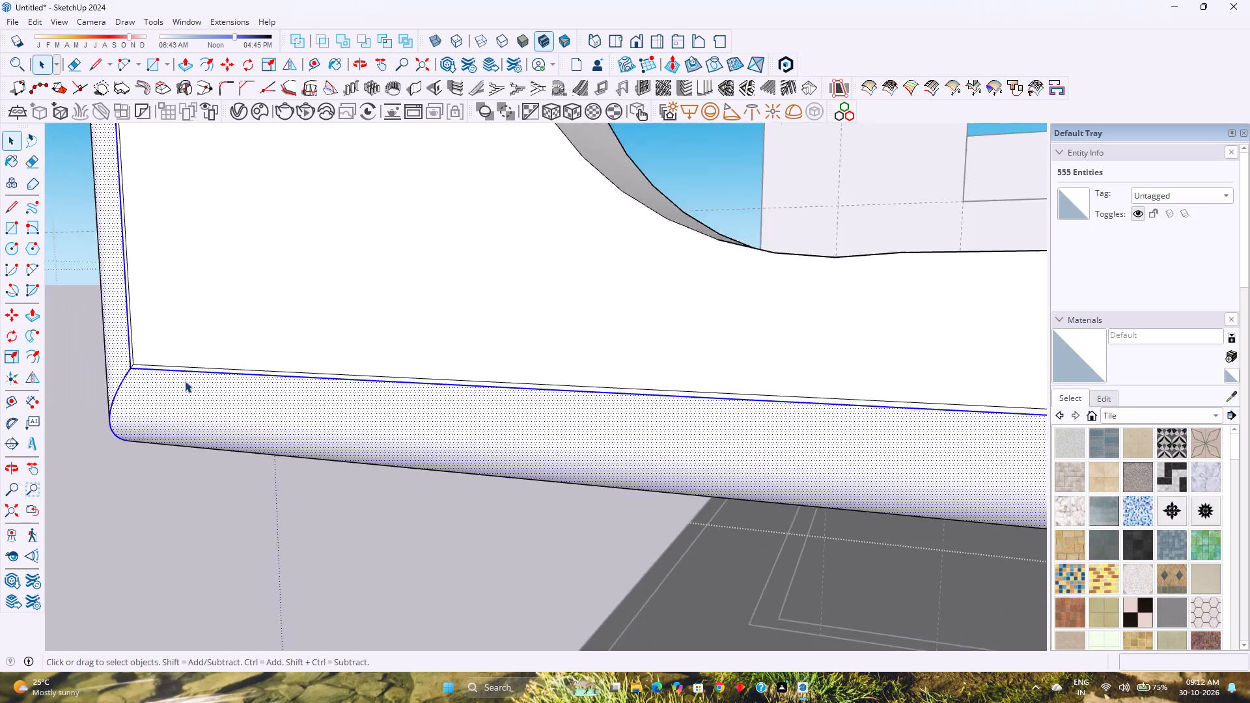
scroll(185, 381, "down", 20)
scroll(185, 381, "down", 5)
middle_click_drag(454, 436, 439, 436)
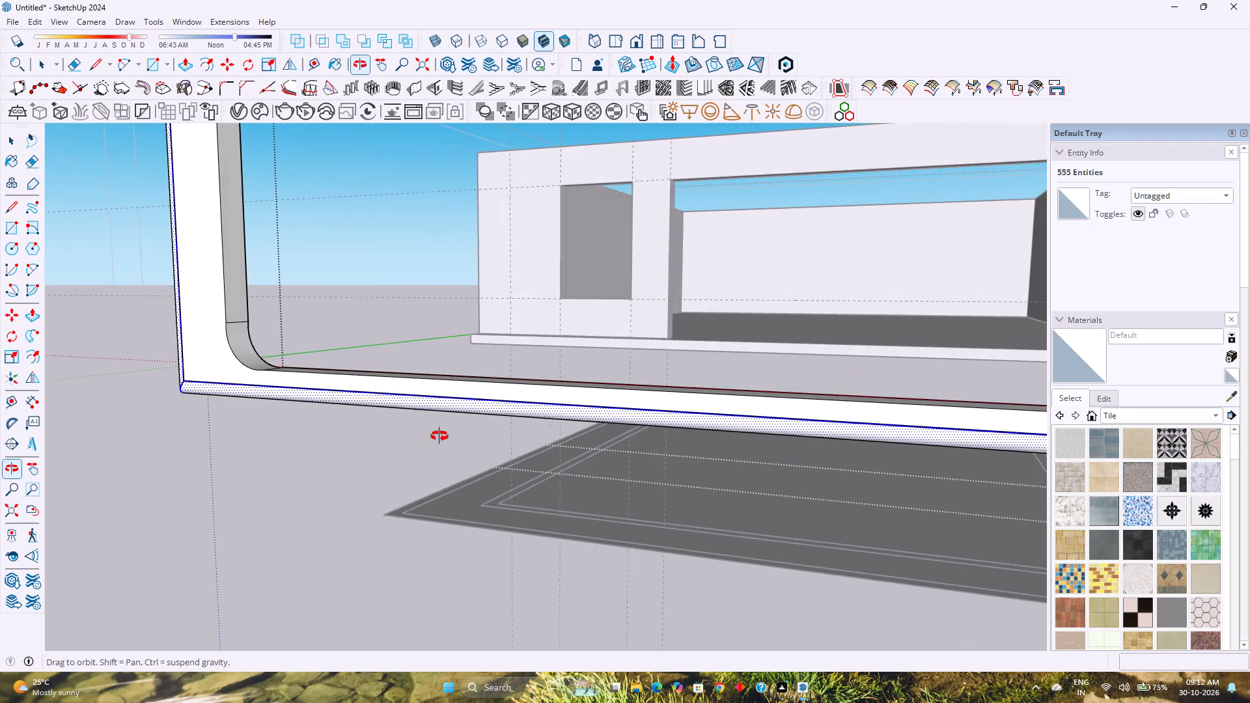
middle_click_drag(439, 436, 263, 426)
scroll(261, 422, "down", 10)
middle_click_drag(630, 456, 467, 447)
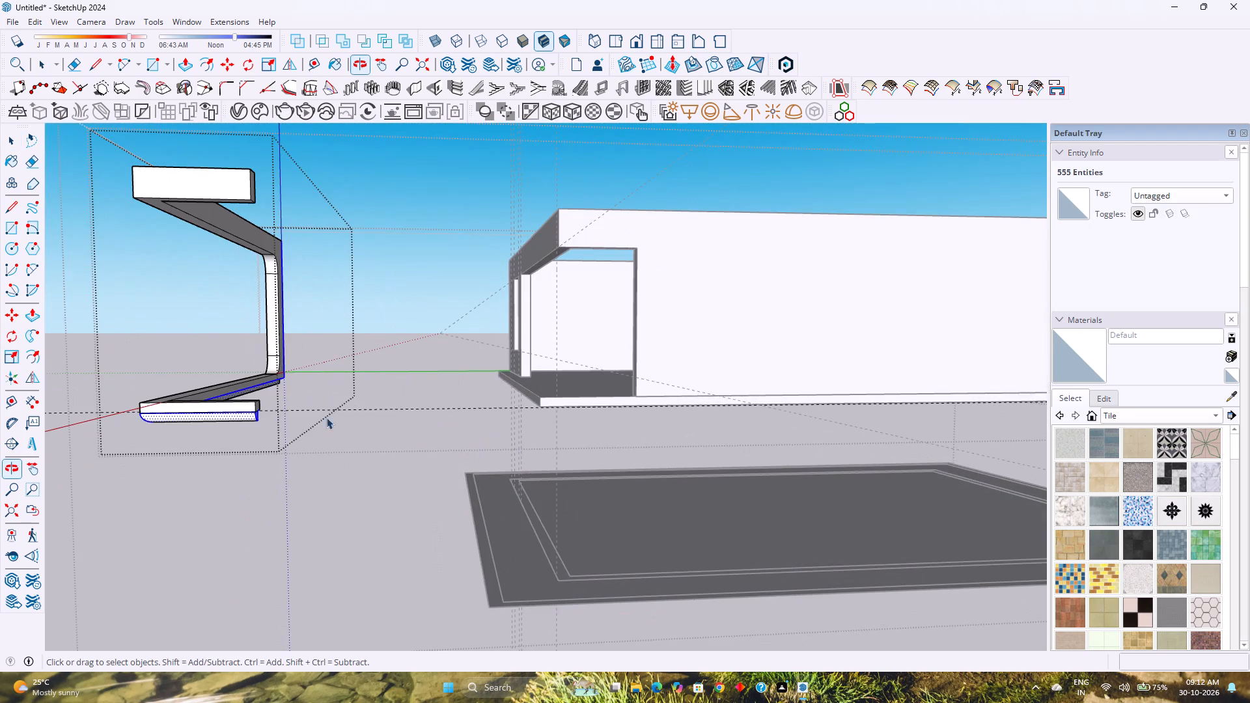
Delete the short welded curve at the side return's free end, between its bottom edge and the swept band.
scroll(266, 411, "up", 10)
scroll(233, 412, "up", 13)
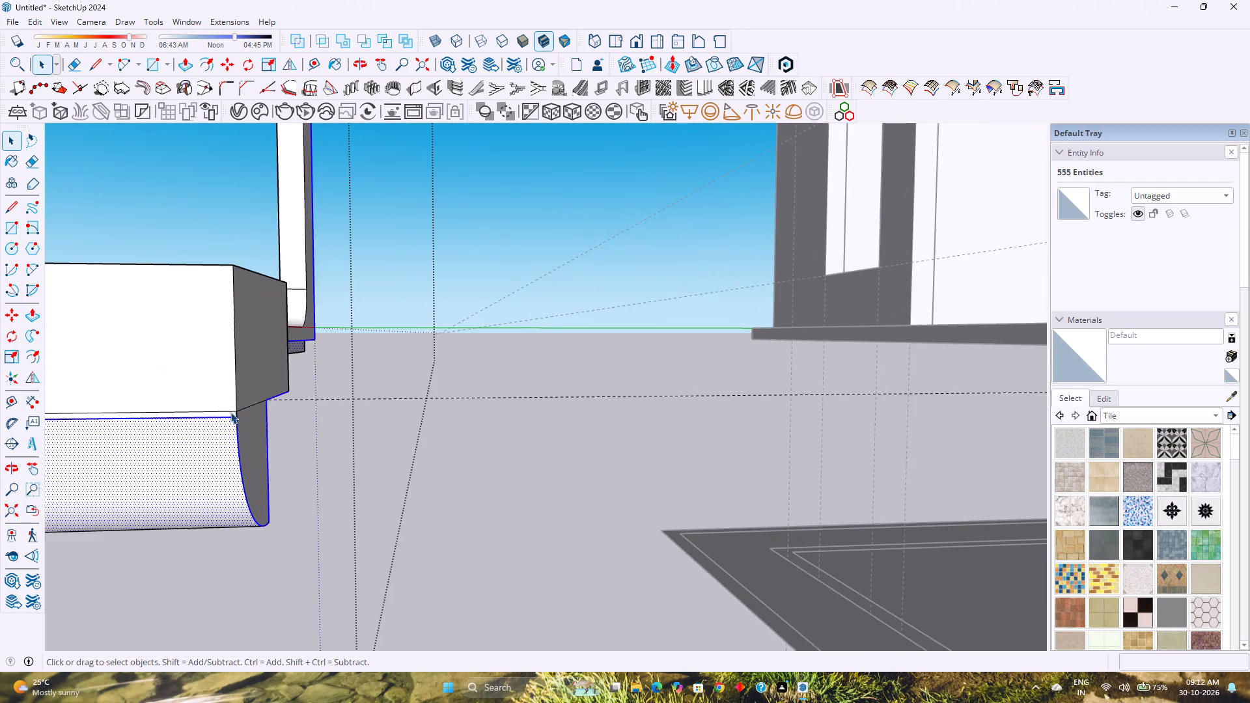
scroll(230, 412, "up", 20)
middle_click(242, 413)
middle_click(242, 413)
middle_click_drag(242, 414, 187, 432)
middle_click(184, 433)
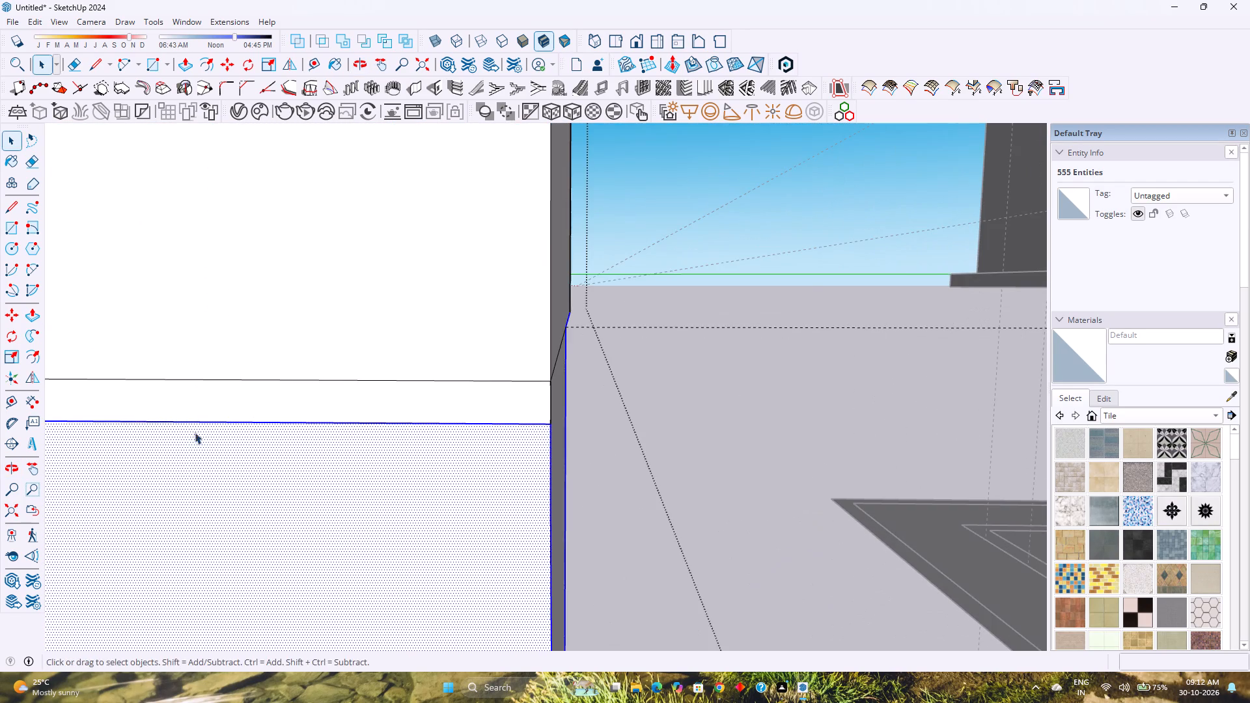
middle_click_drag(551, 416, 309, 431)
middle_click(309, 431)
scroll(544, 398, "up", 10)
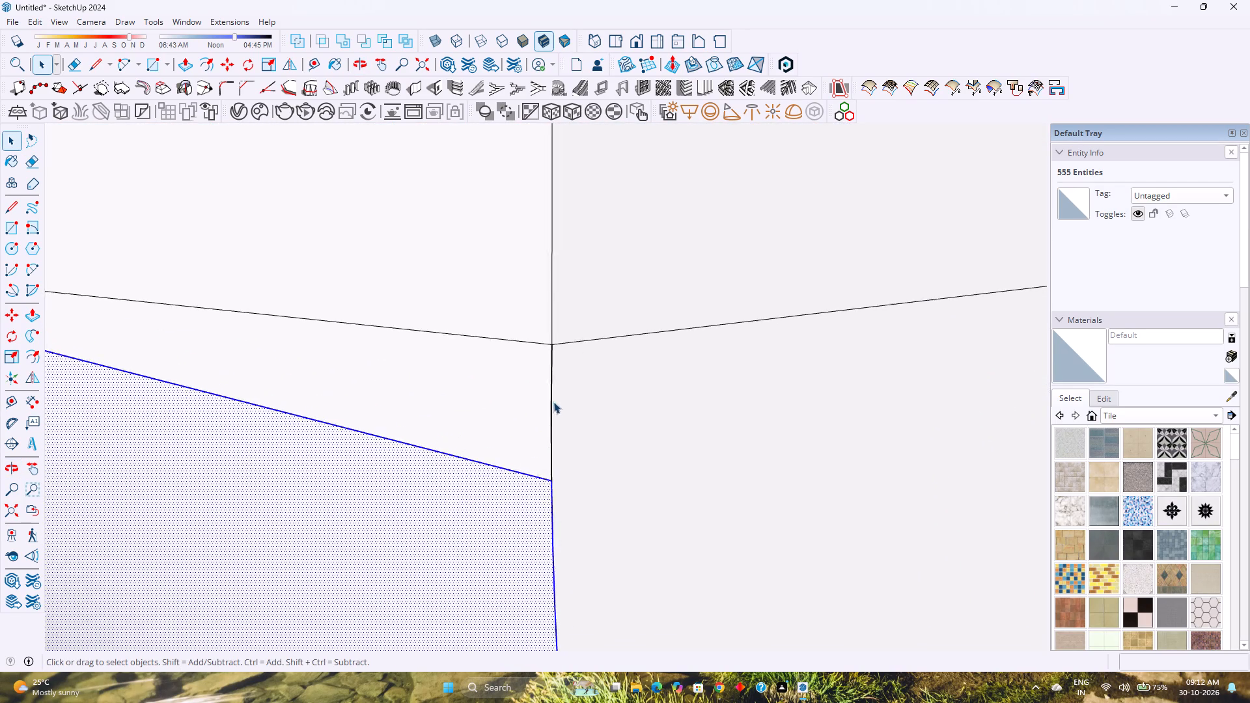
scroll(553, 402, "up", 11)
middle_click_drag(558, 446, 445, 435)
middle_click(445, 435)
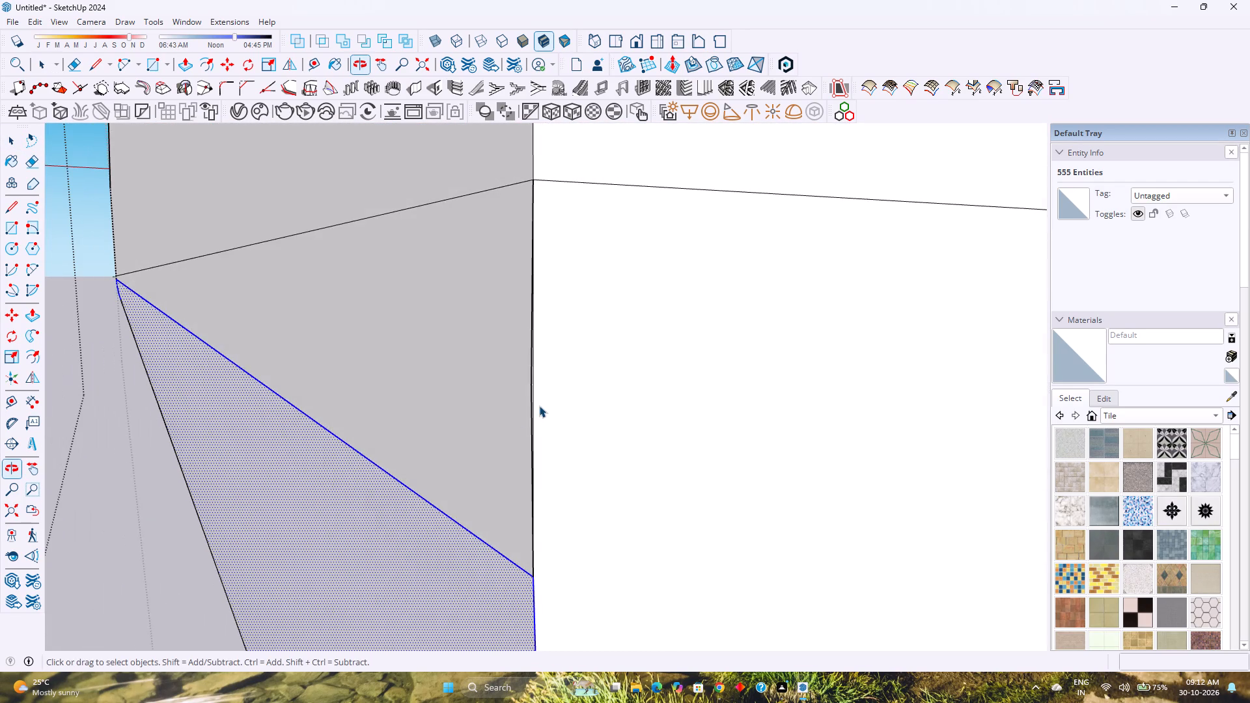
scroll(539, 406, "up", 13)
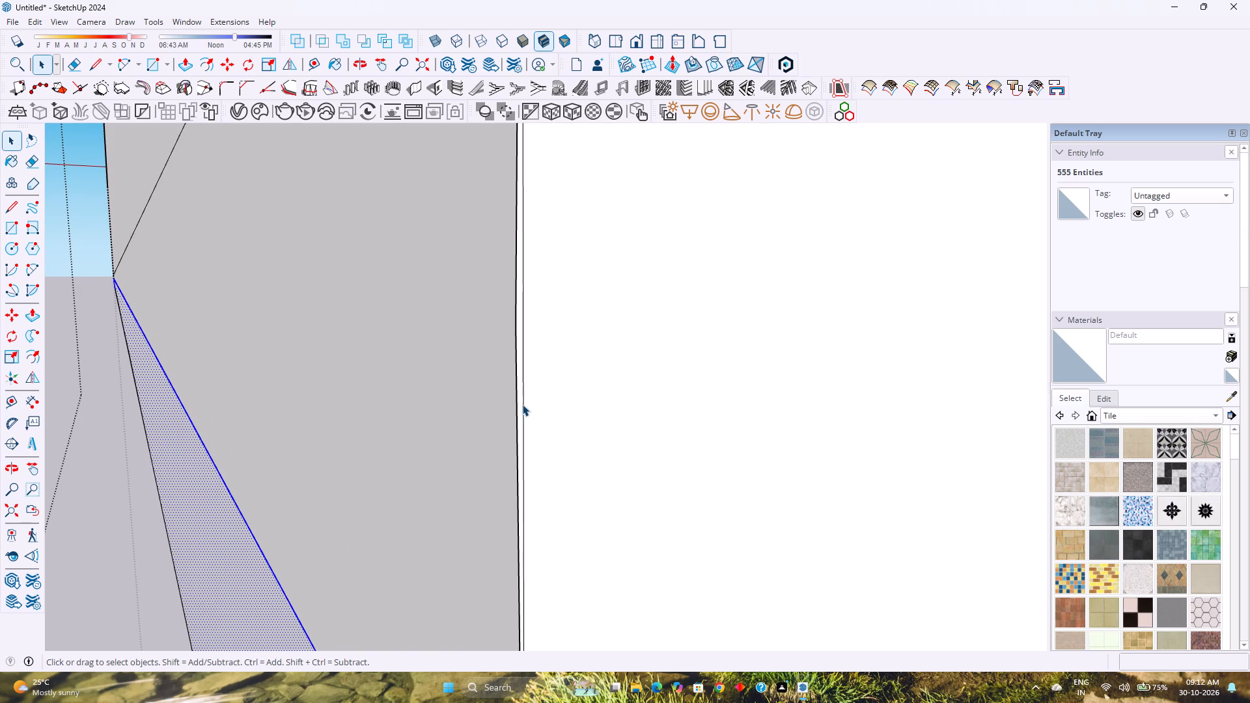
left_click(517, 409)
scroll(517, 409, "down", 4)
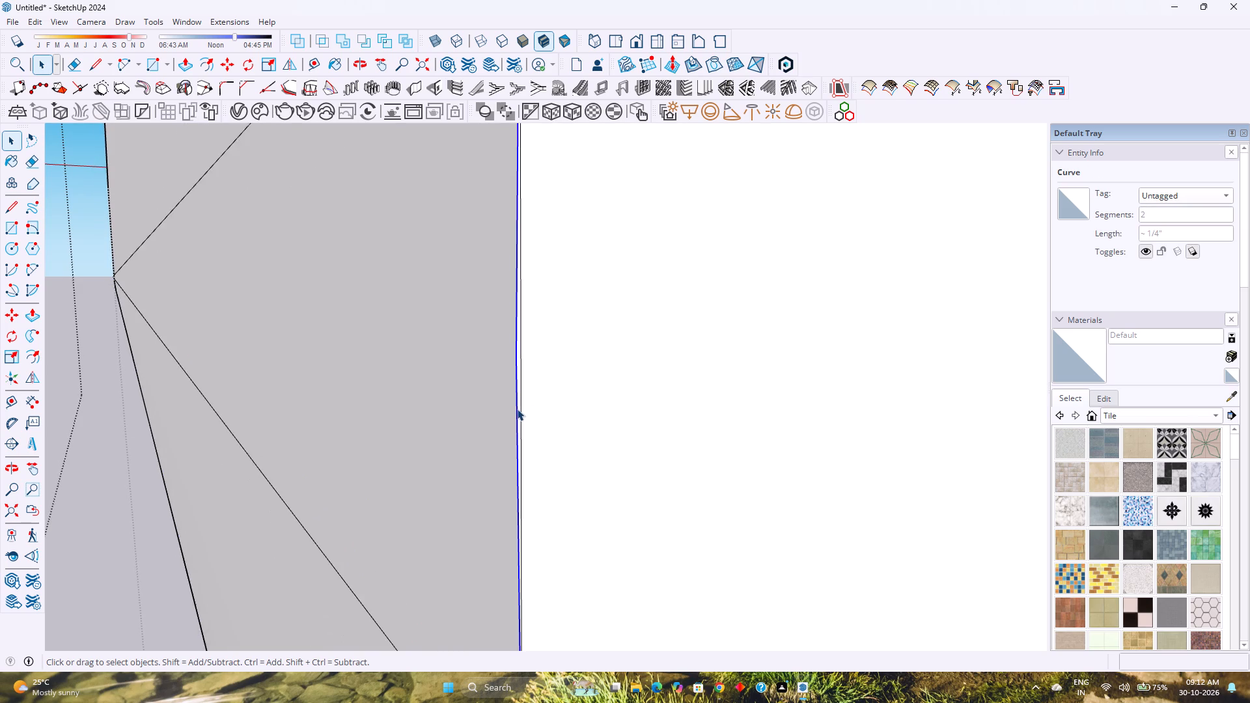
scroll(517, 409, "down", 9)
key("Delete")
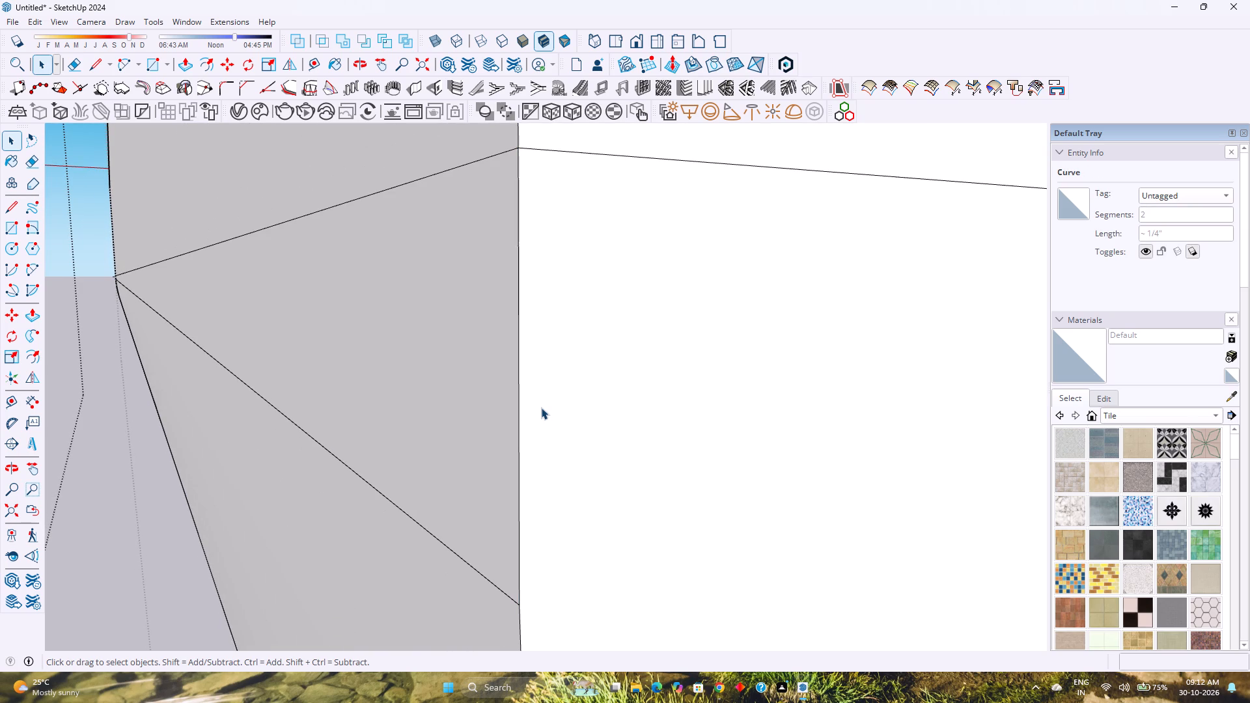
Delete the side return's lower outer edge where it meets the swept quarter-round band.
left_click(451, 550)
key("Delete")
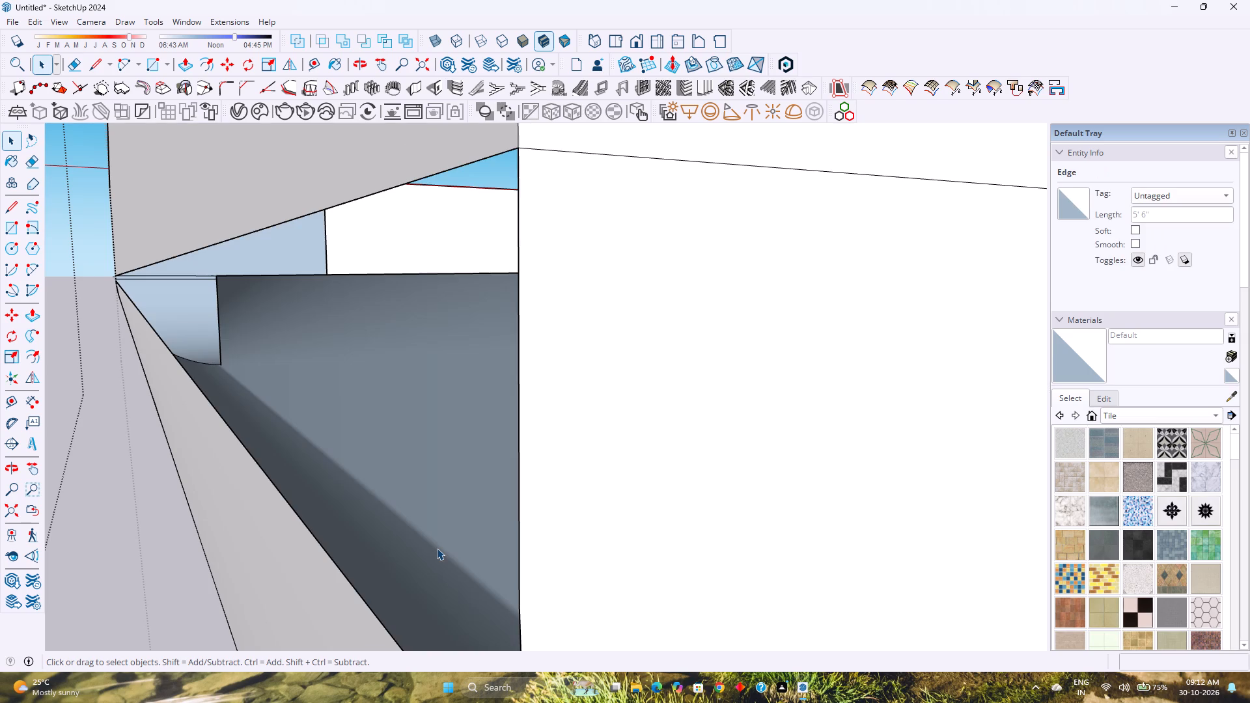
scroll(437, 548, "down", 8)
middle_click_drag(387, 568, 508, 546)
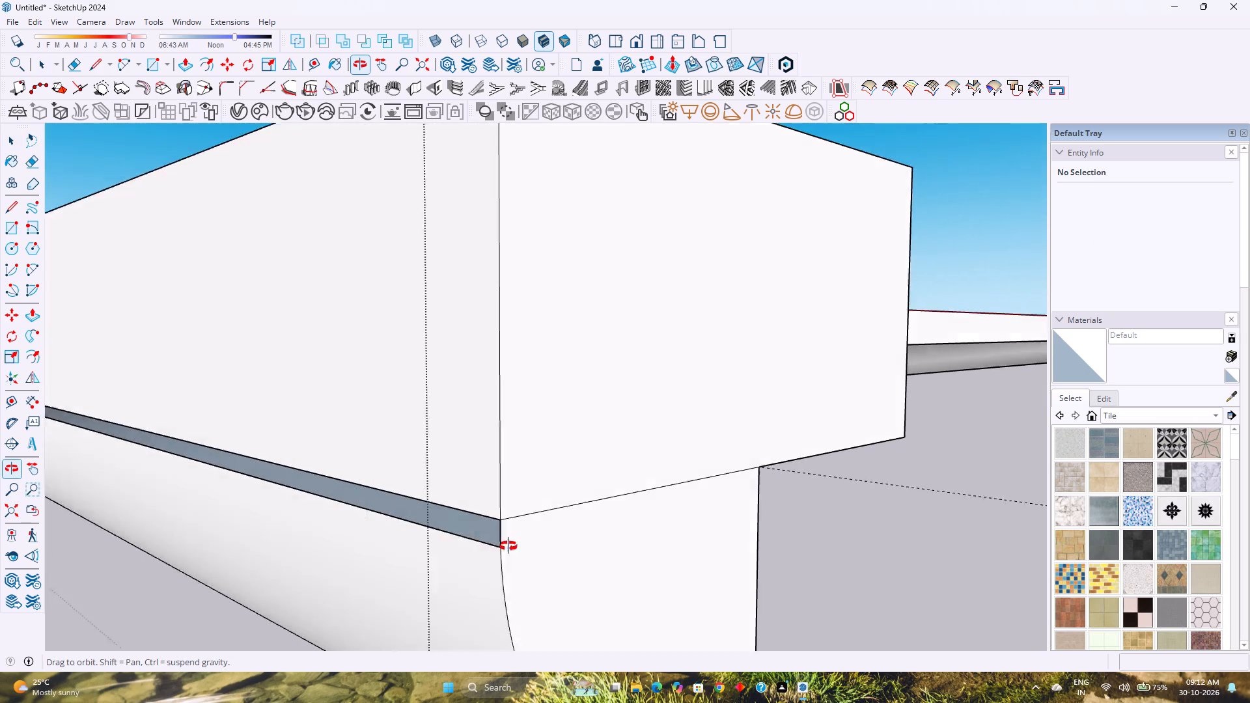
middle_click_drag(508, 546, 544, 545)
Undo the recent deletions, the swept edge band and its quarter-round profile, back to the side return's bare free end.
key("ctrl+z")
key("ctrl+z")
key("ctrl+z")
key("ctrl+z")
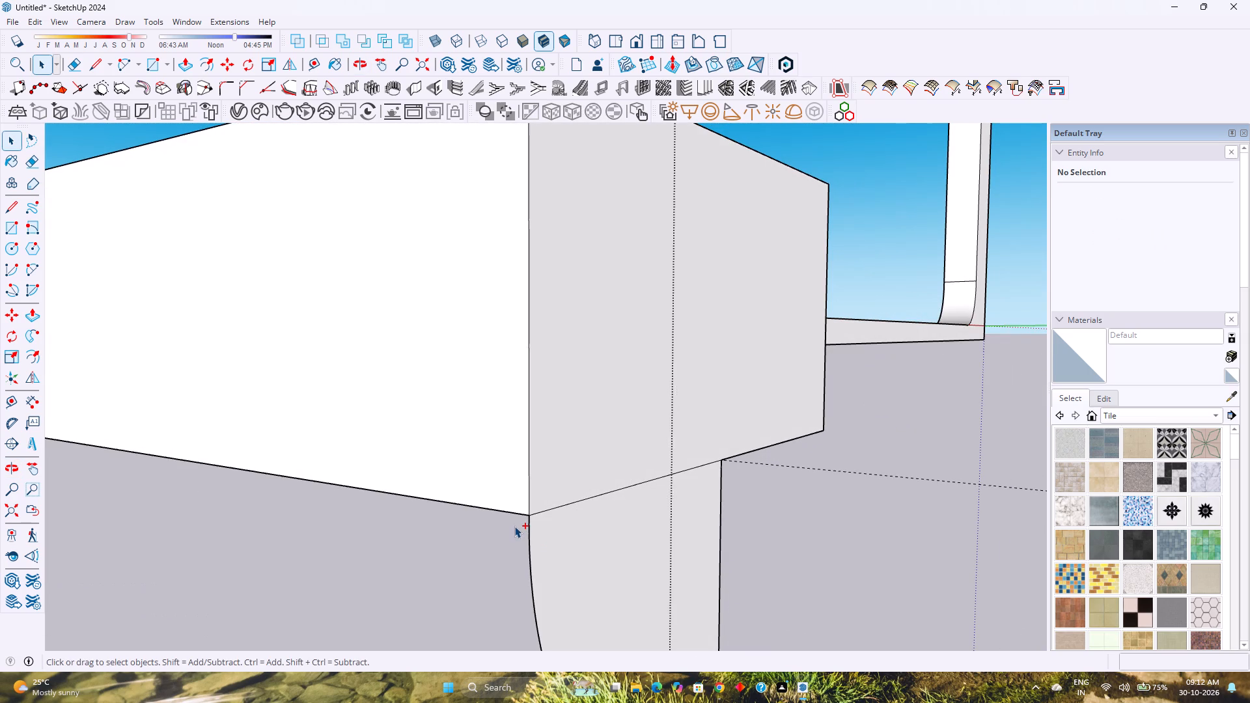
key("ctrl+z")
key("ctrl+z")
key("ctrl+z")
key("ctrl+z")
key("ctrl+z")
key("ctrl+z")
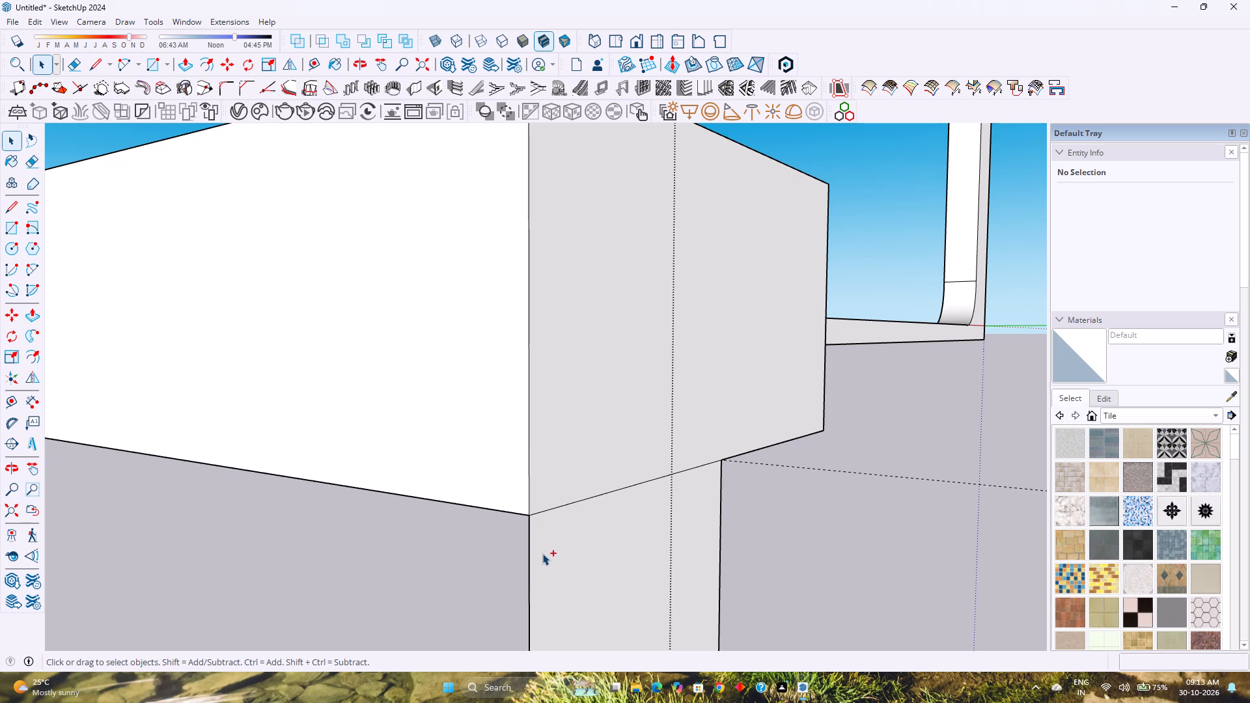
key("ctrl+z")
key("ctrl+z")
key("ctrl+z")
key("ctrl+z")
key("ctrl+z")
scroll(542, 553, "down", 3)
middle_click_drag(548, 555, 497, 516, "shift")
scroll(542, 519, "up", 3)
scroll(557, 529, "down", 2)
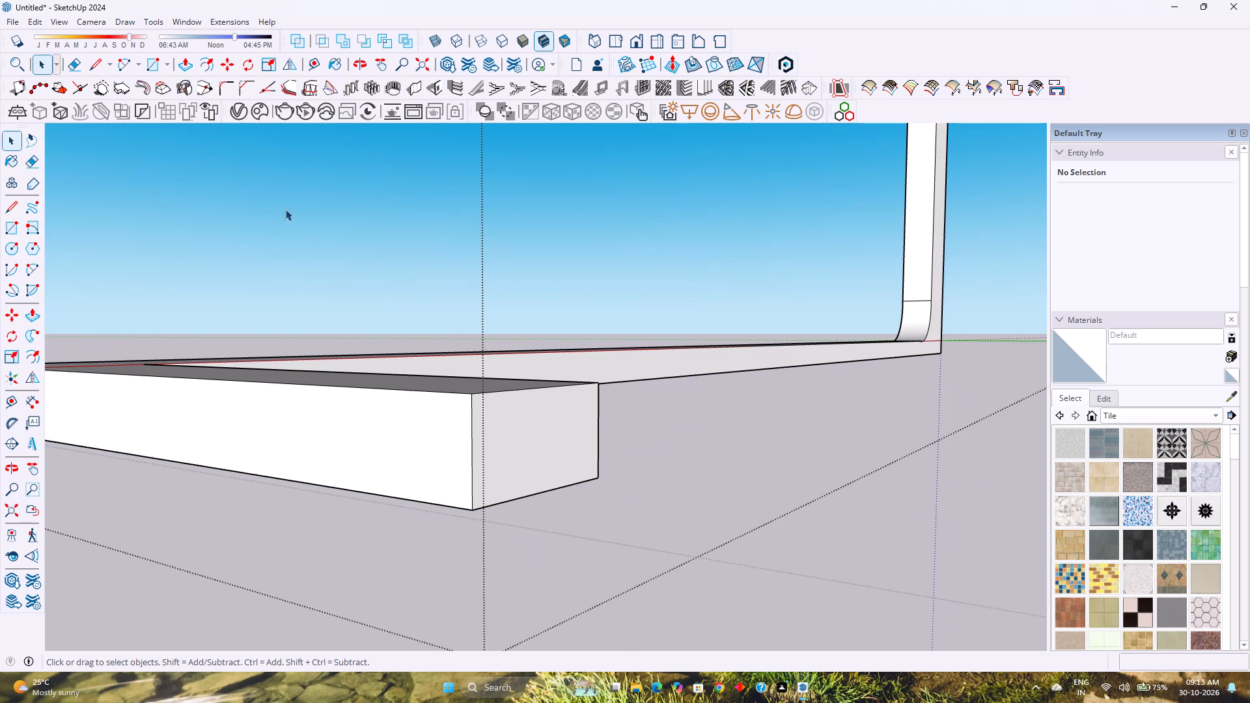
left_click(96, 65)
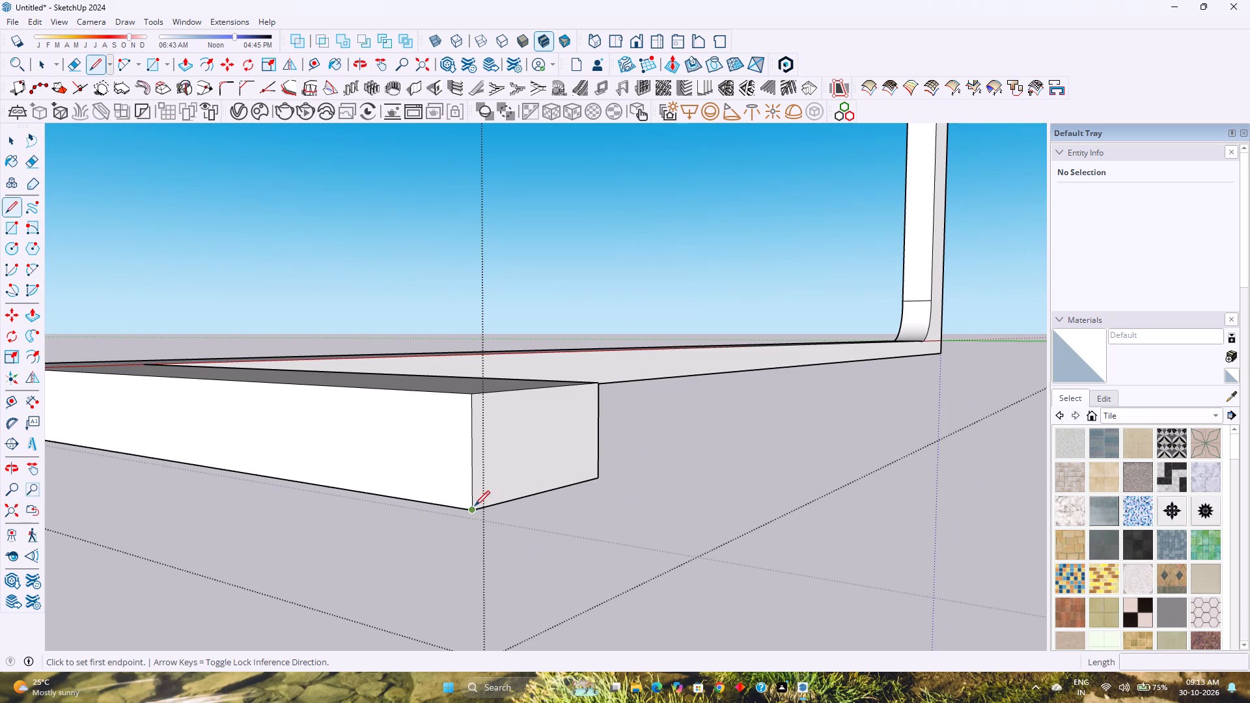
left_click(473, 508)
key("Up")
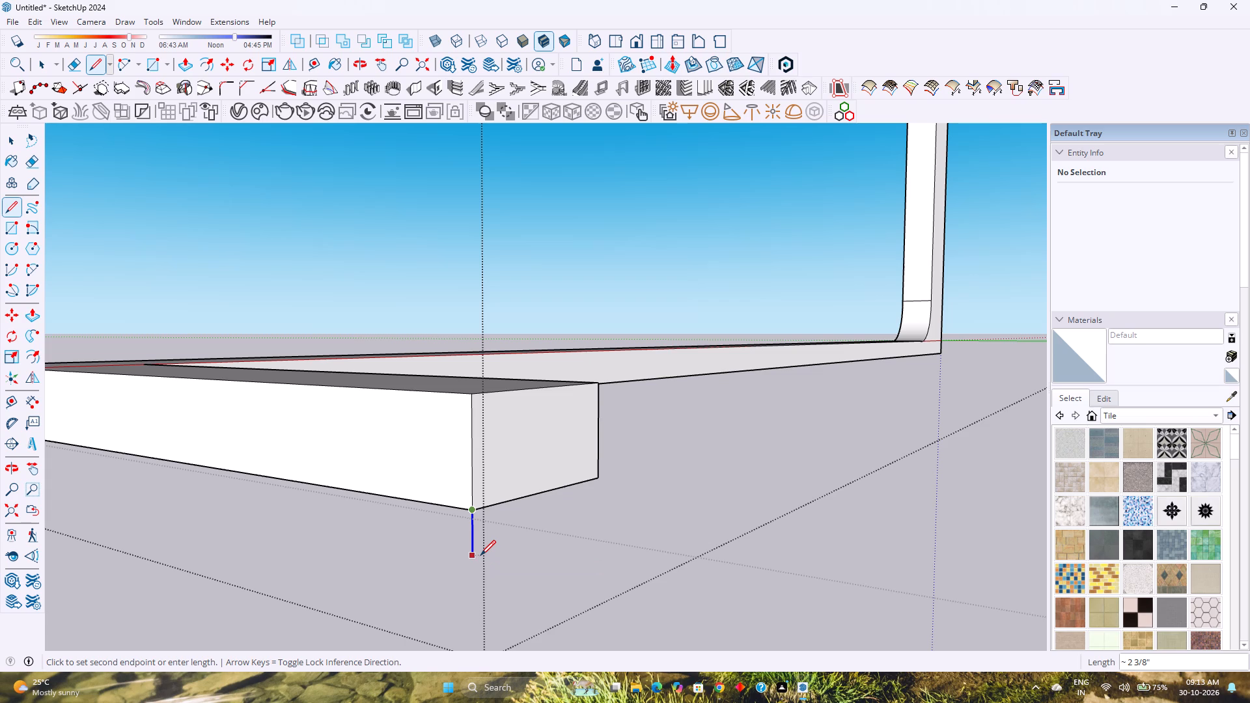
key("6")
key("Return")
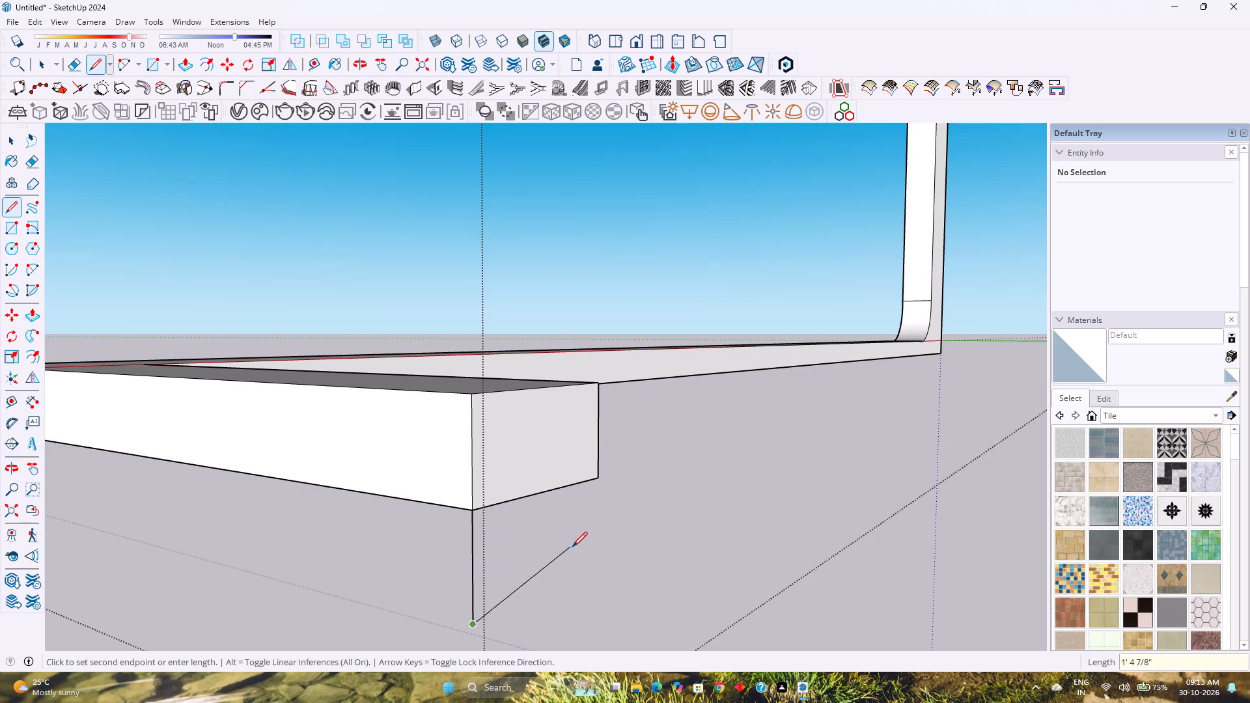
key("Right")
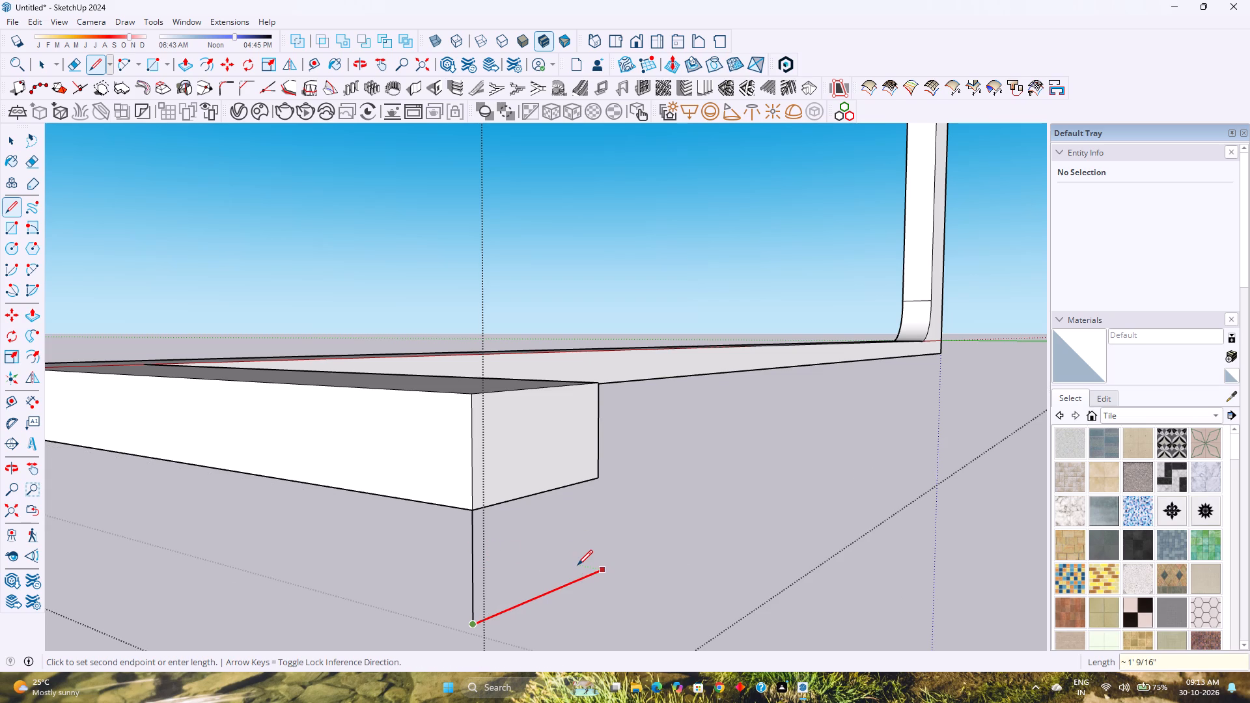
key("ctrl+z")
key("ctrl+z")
Draw a 6" by 6" square profile hanging below the outer lower corner of the side return's free end.
left_click(471, 512)
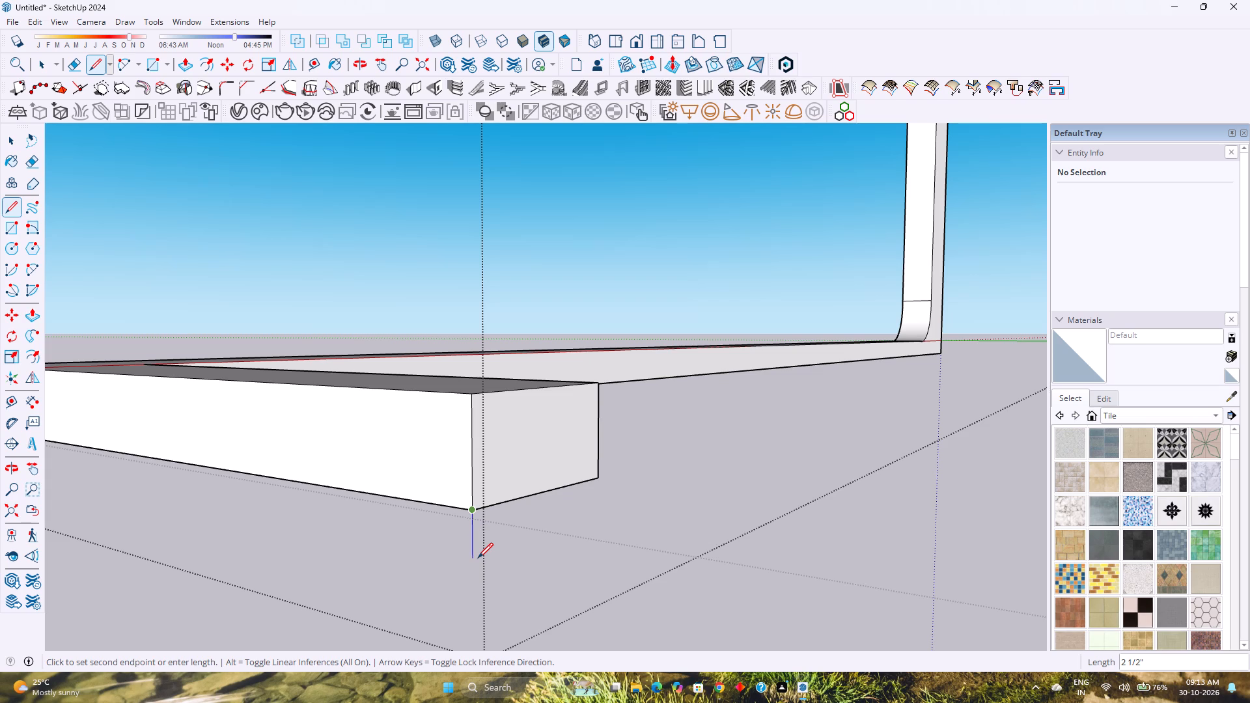
key("Up")
key("6")
key("Return")
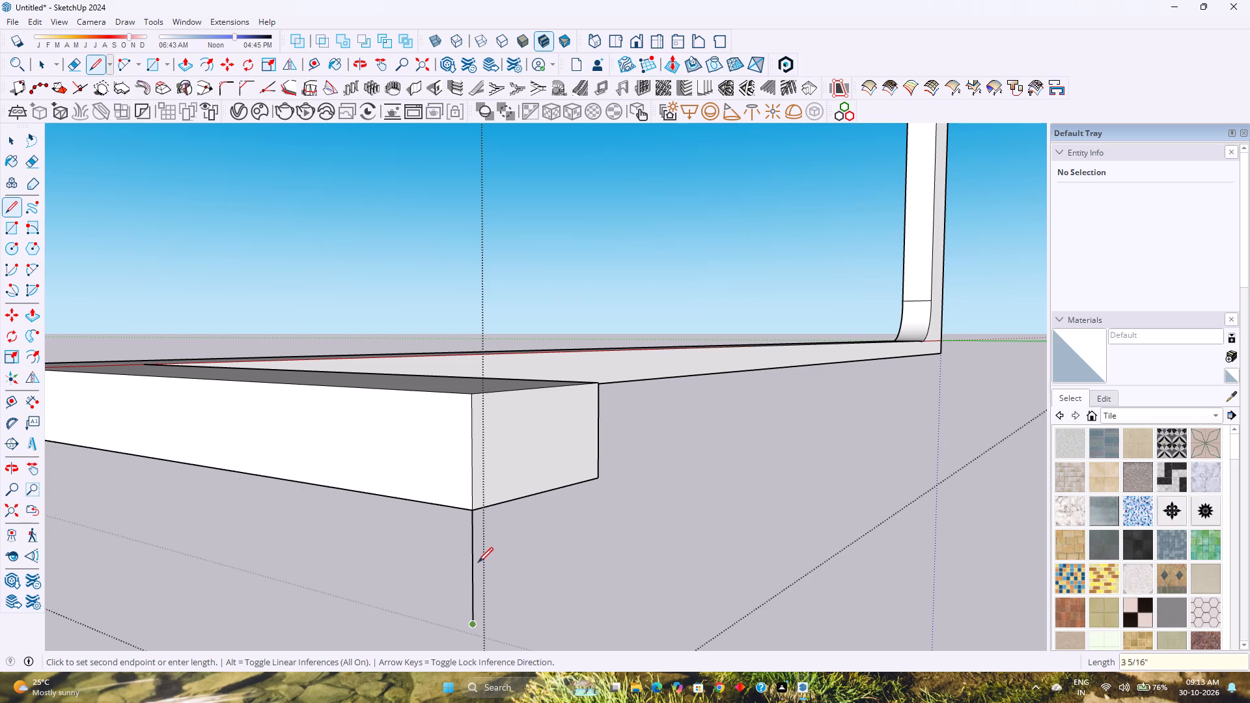
key("Right")
key("6")
key("Return")
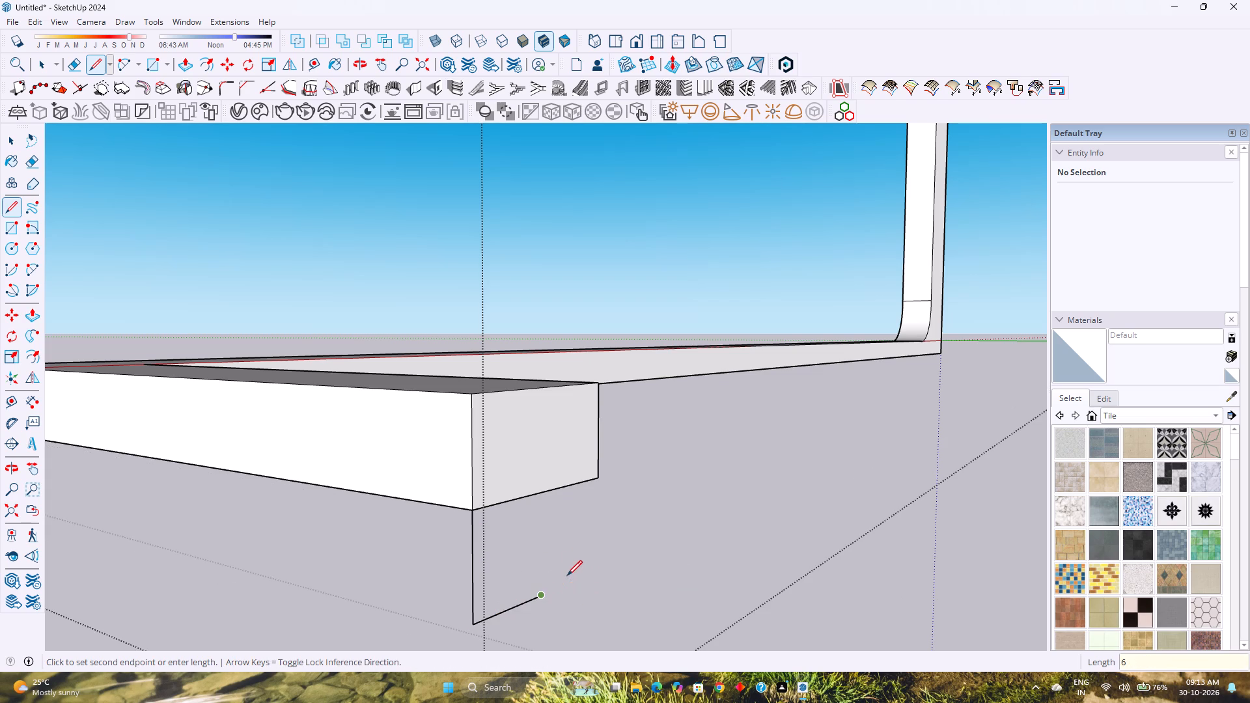
key("Up")
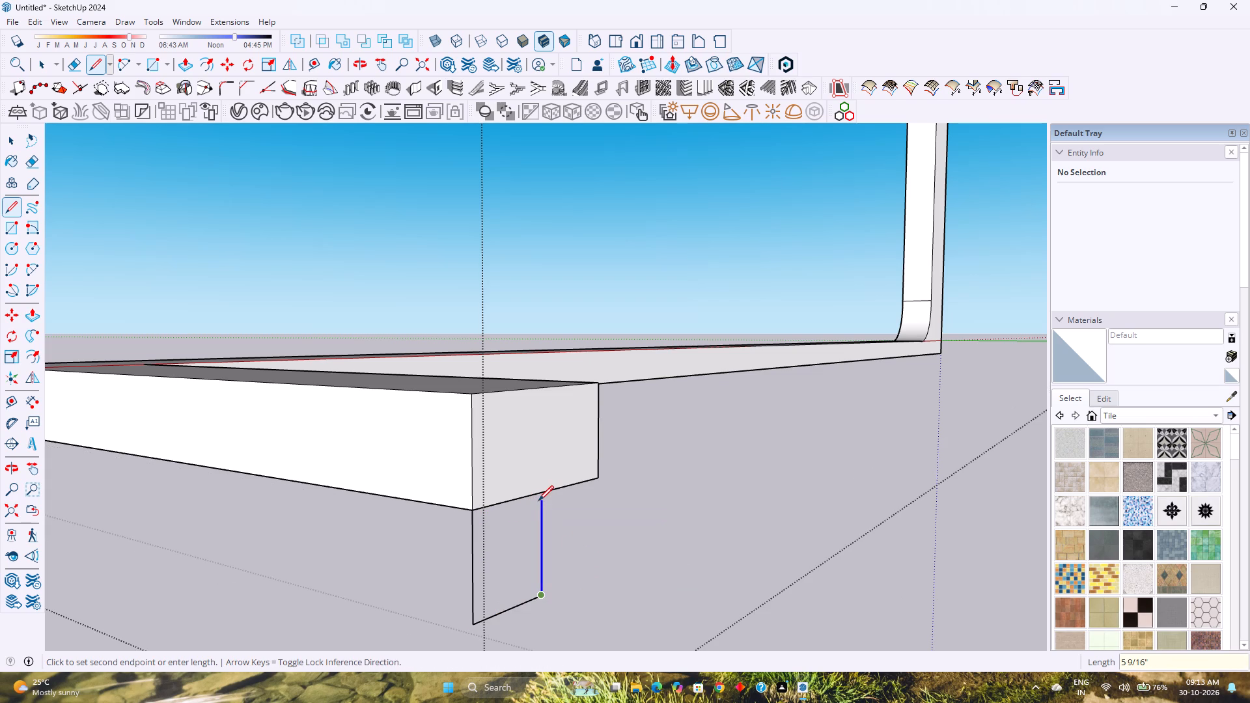
left_click(541, 492)
Draw a tangent quarter-round arc across the square, from the side return's lower outer corner to the square's diagonally opposite bottom corner.
key("a")
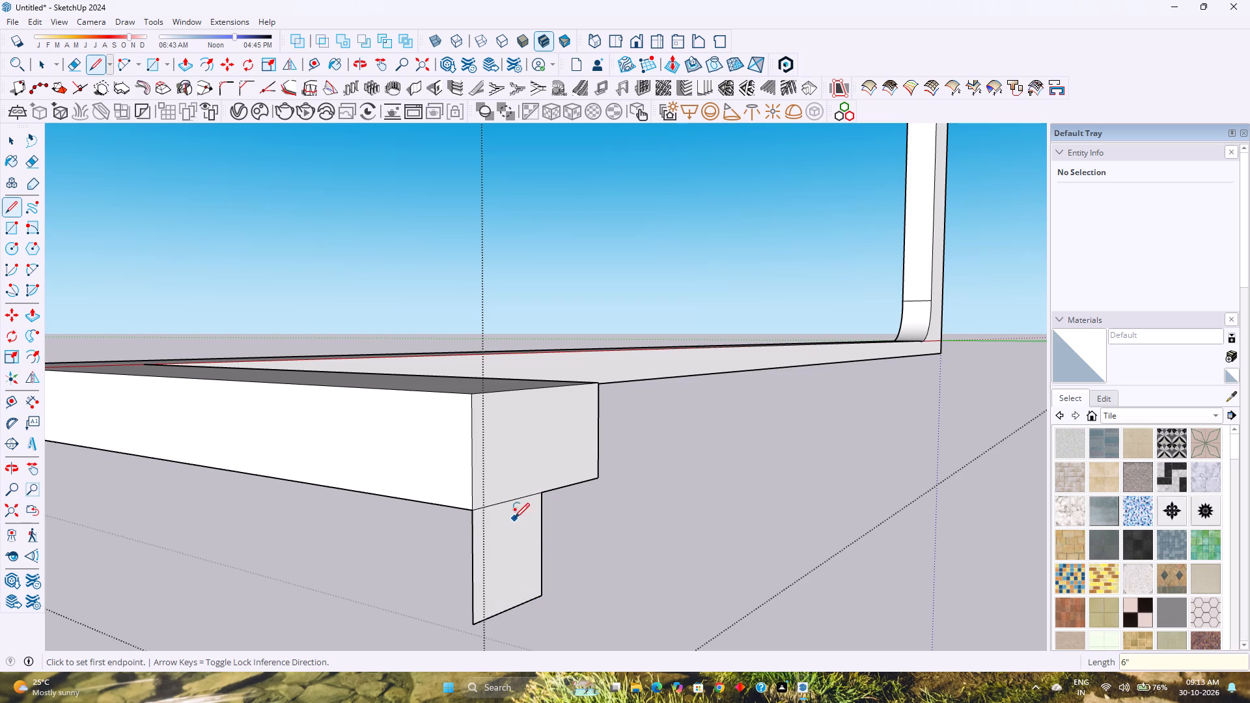
scroll(479, 529, "up", 3)
middle_click_drag(477, 529, 415, 520)
left_click(469, 503)
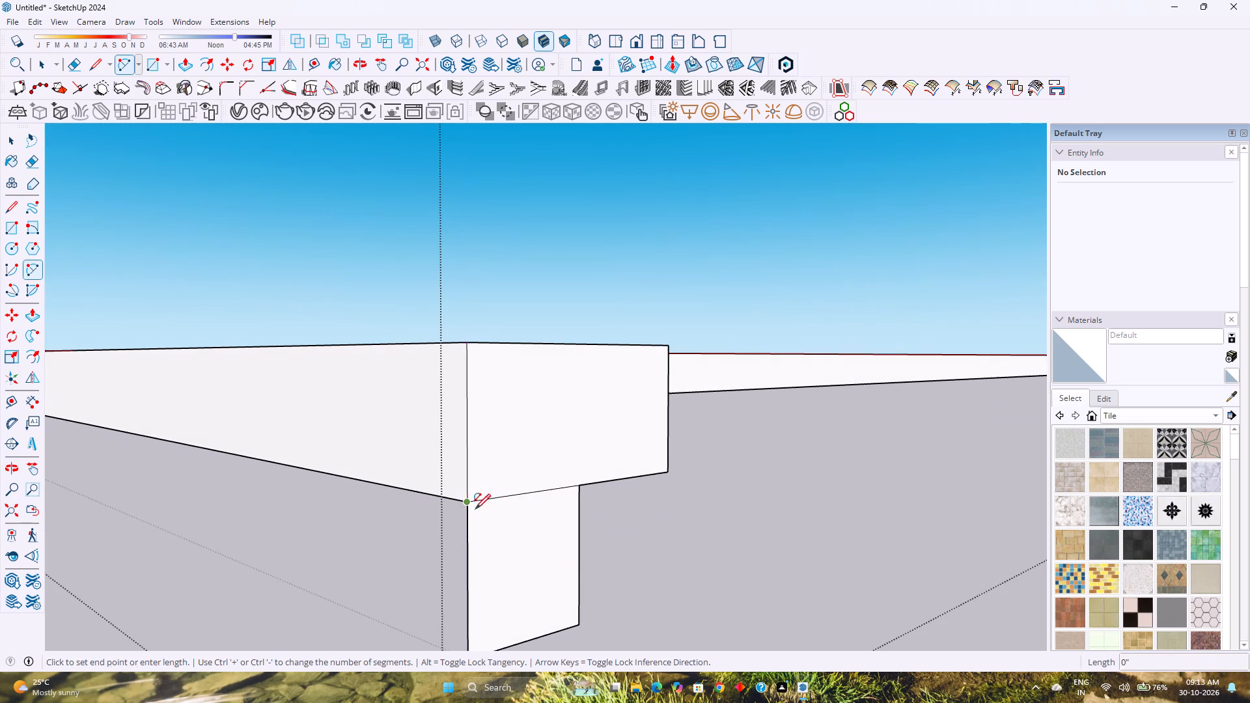
left_click(583, 621)
left_click(583, 621)
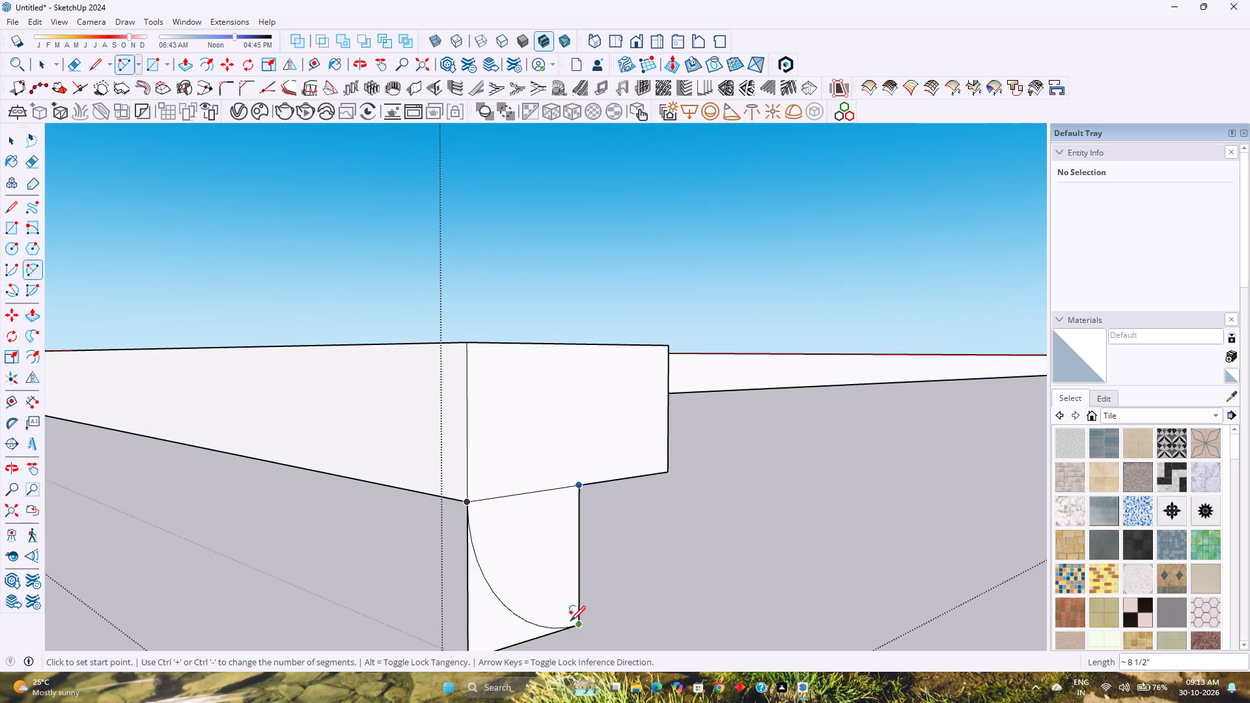
scroll(518, 596, "up", 5)
middle_click_drag(520, 590, 395, 579)
scroll(401, 560, "down", 3)
key("space")
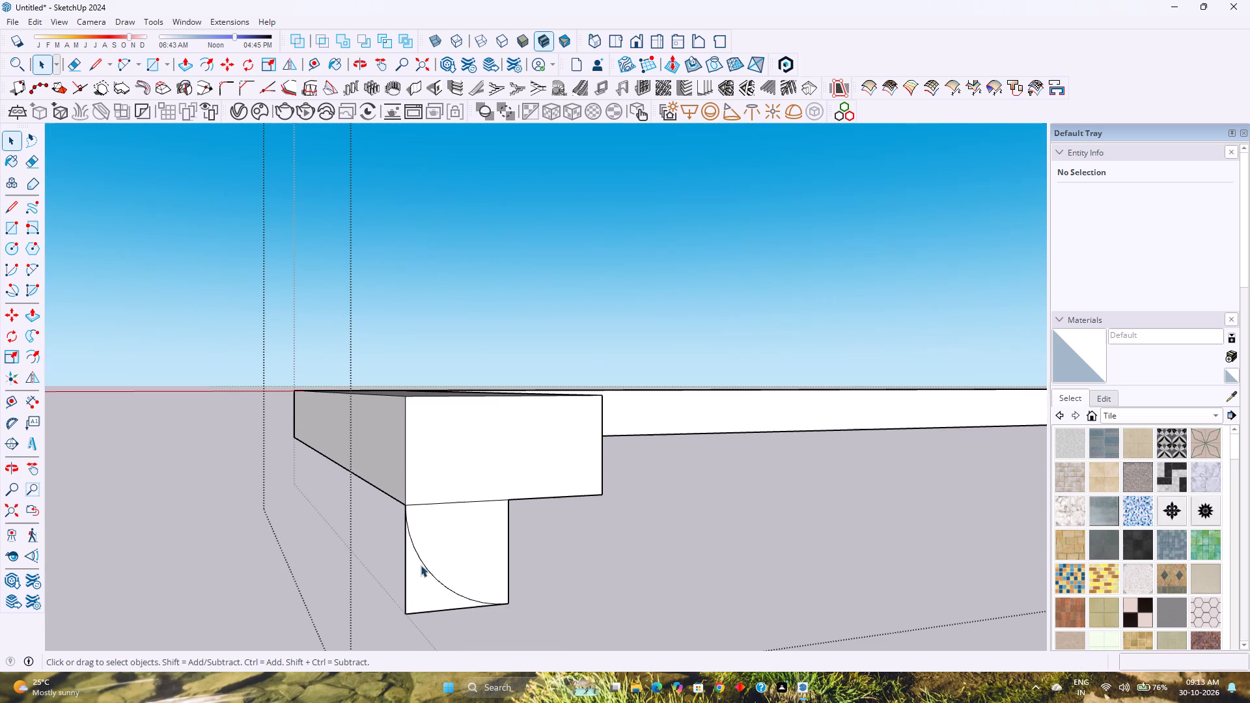
Set the quarter-round arc's segment count to 85, after trying 120.
middle_click_drag(432, 570, 438, 524, "shift")
left_click(443, 533)
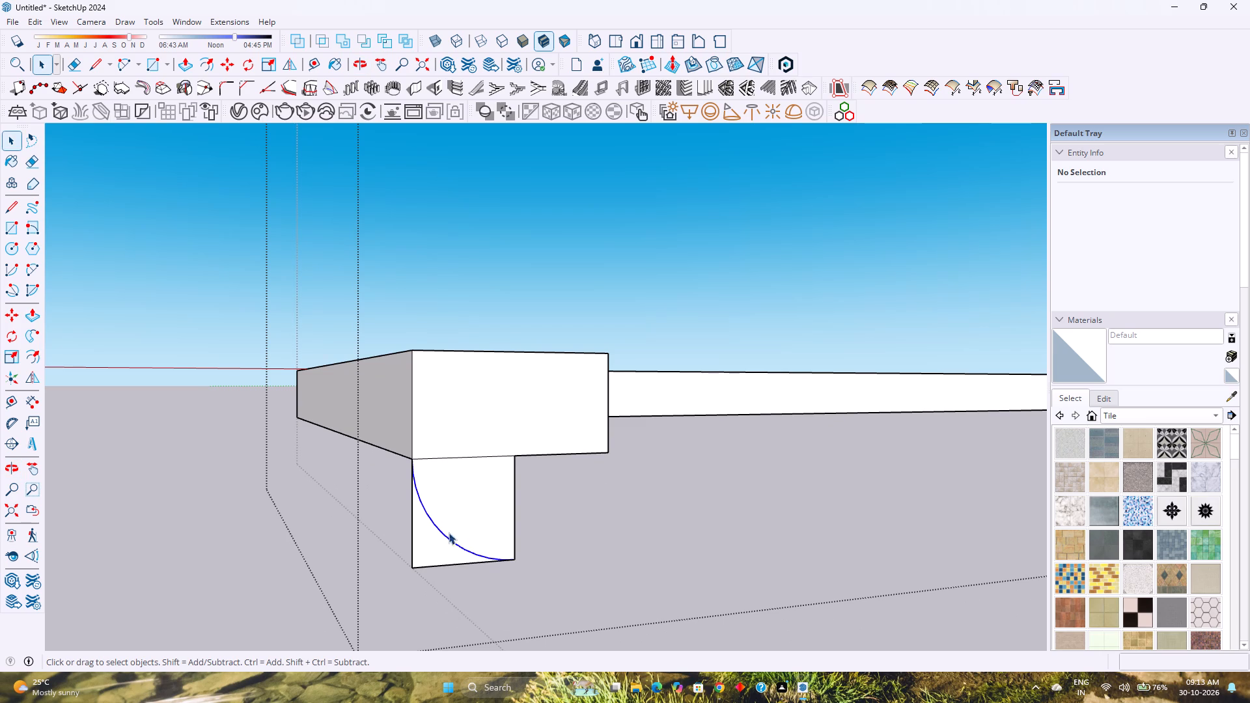
left_click(1169, 236)
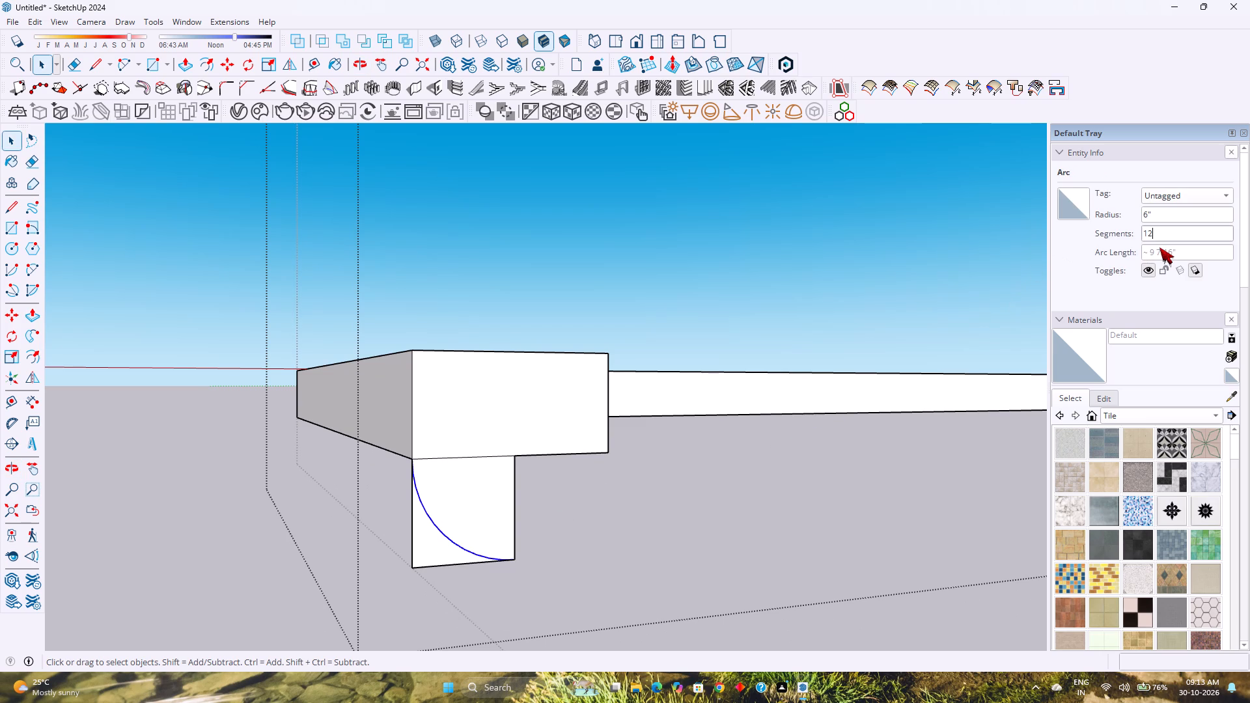
key("0")
key("Return")
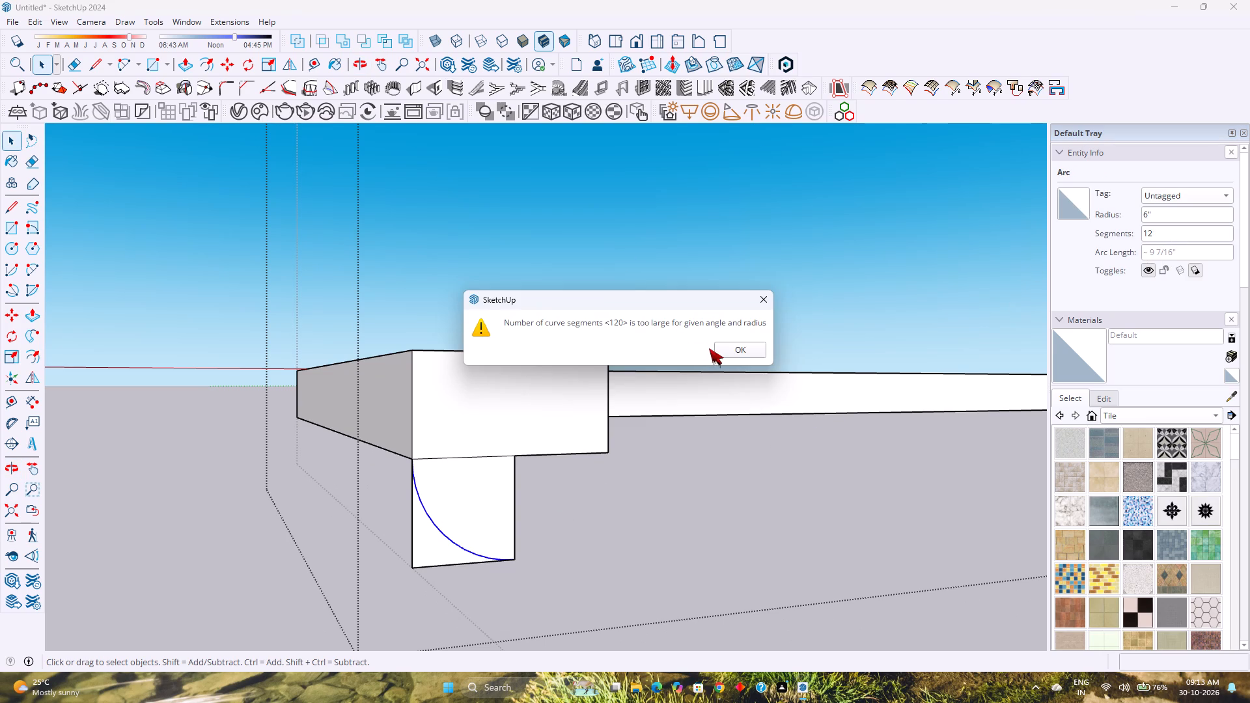
left_click_drag(712, 348, 725, 353)
left_click(725, 353)
double_click(1155, 231)
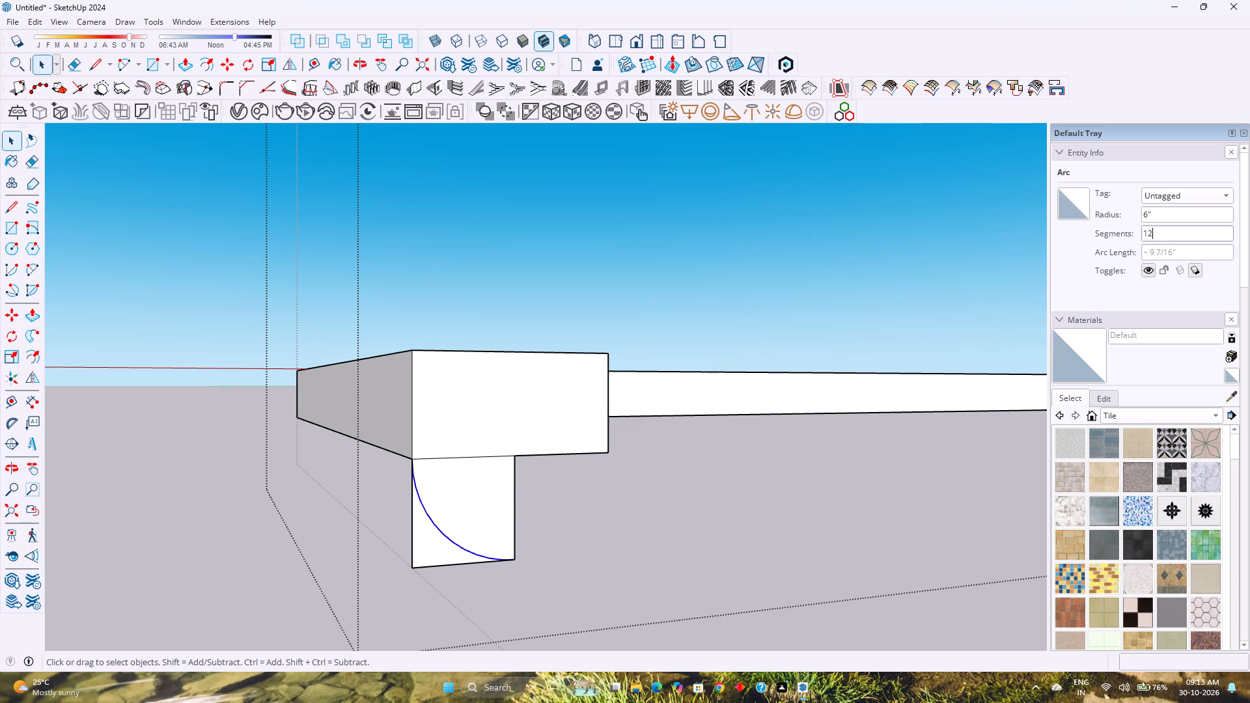
type("85")
key("Return")
Delete the square's outer vertical edge and bottom edge outside the arc, leaving only the quarter-round profile.
scroll(438, 514, "up", 7)
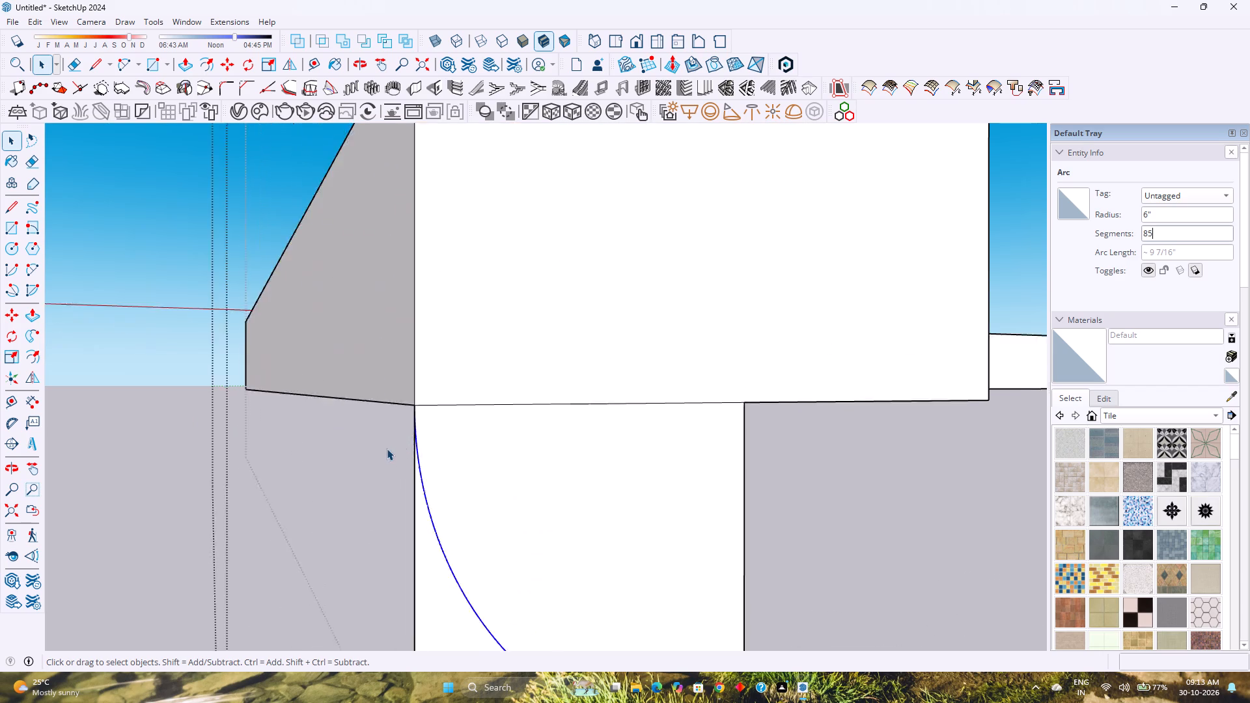
scroll(467, 385, "up", 12)
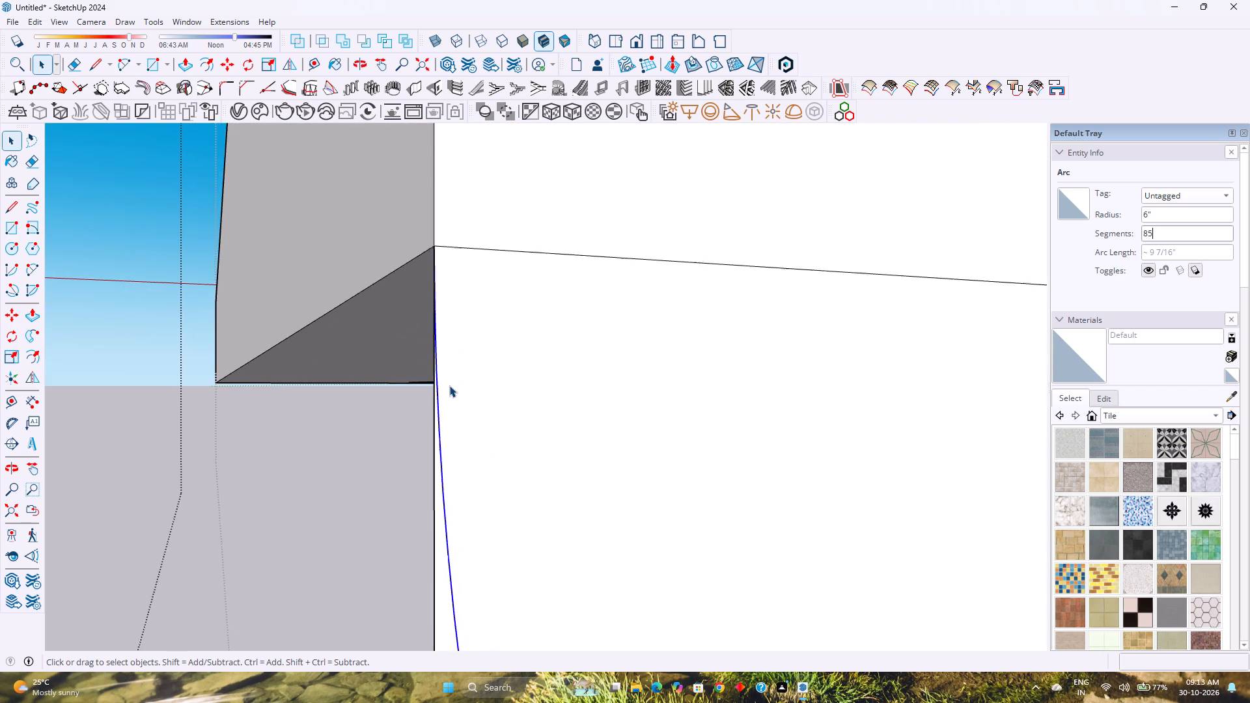
scroll(449, 385, "up", 5)
left_click(430, 364)
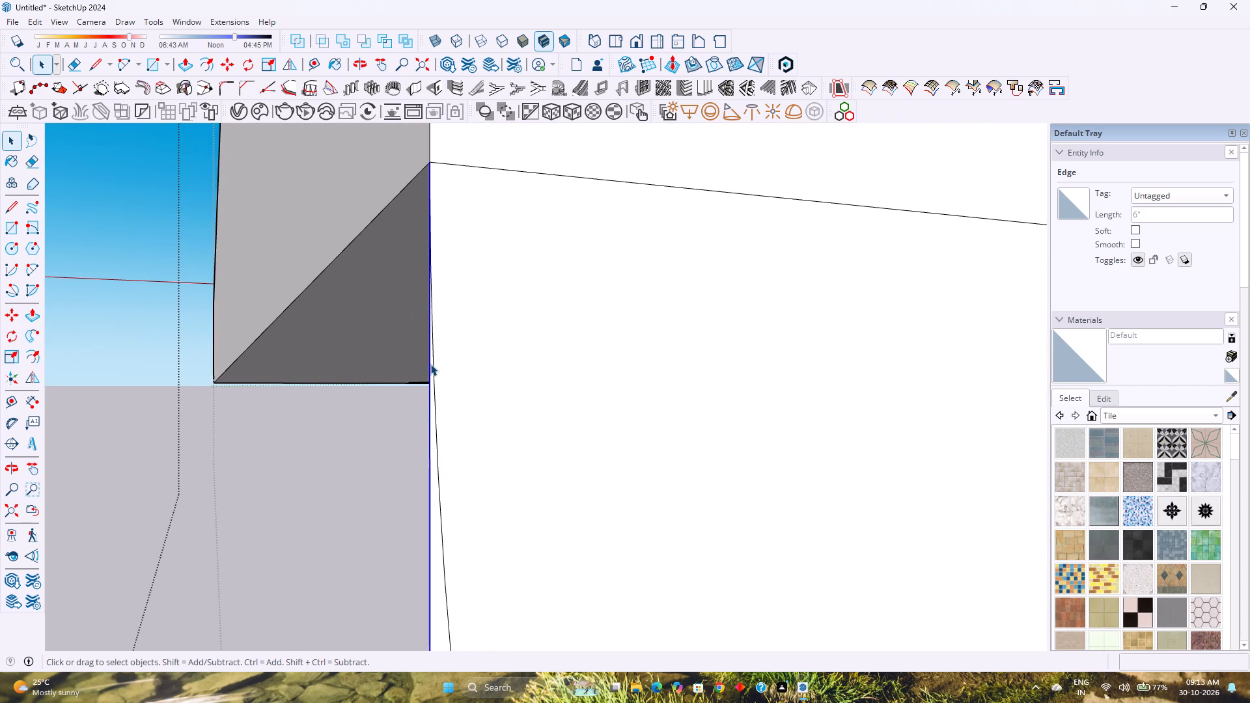
key("BackSpace")
key("Delete")
scroll(431, 366, "down", 6)
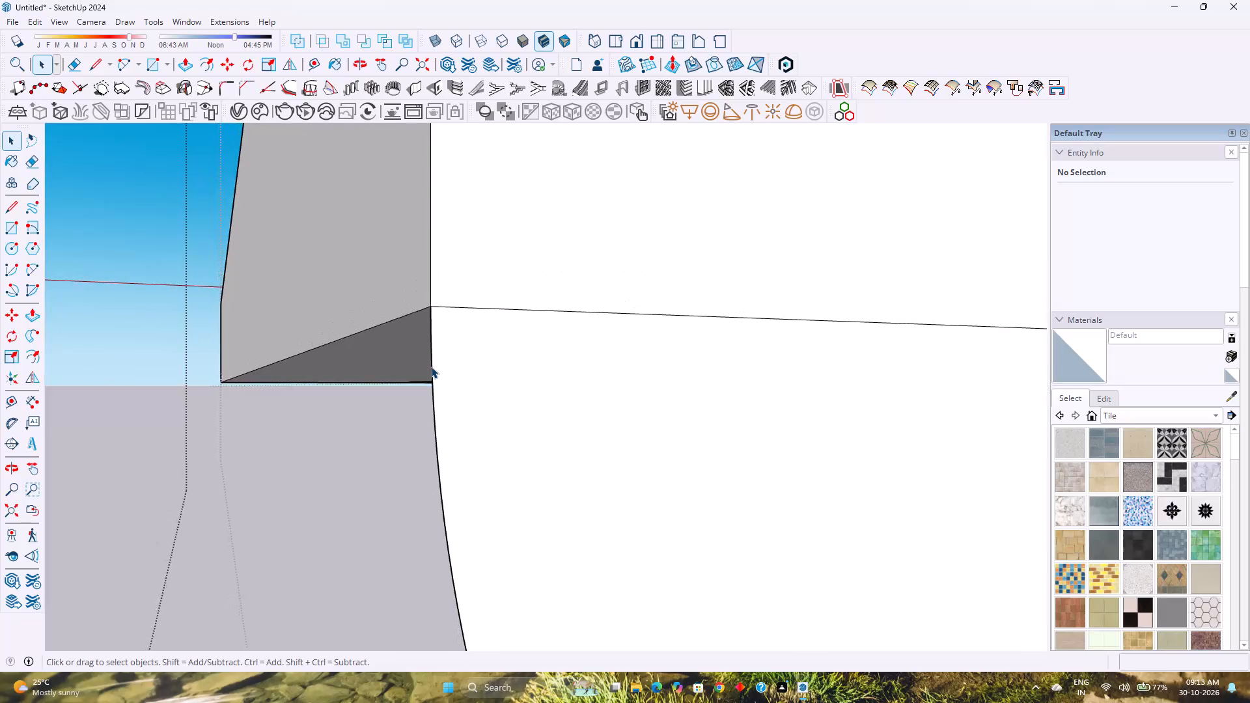
scroll(431, 366, "down", 19)
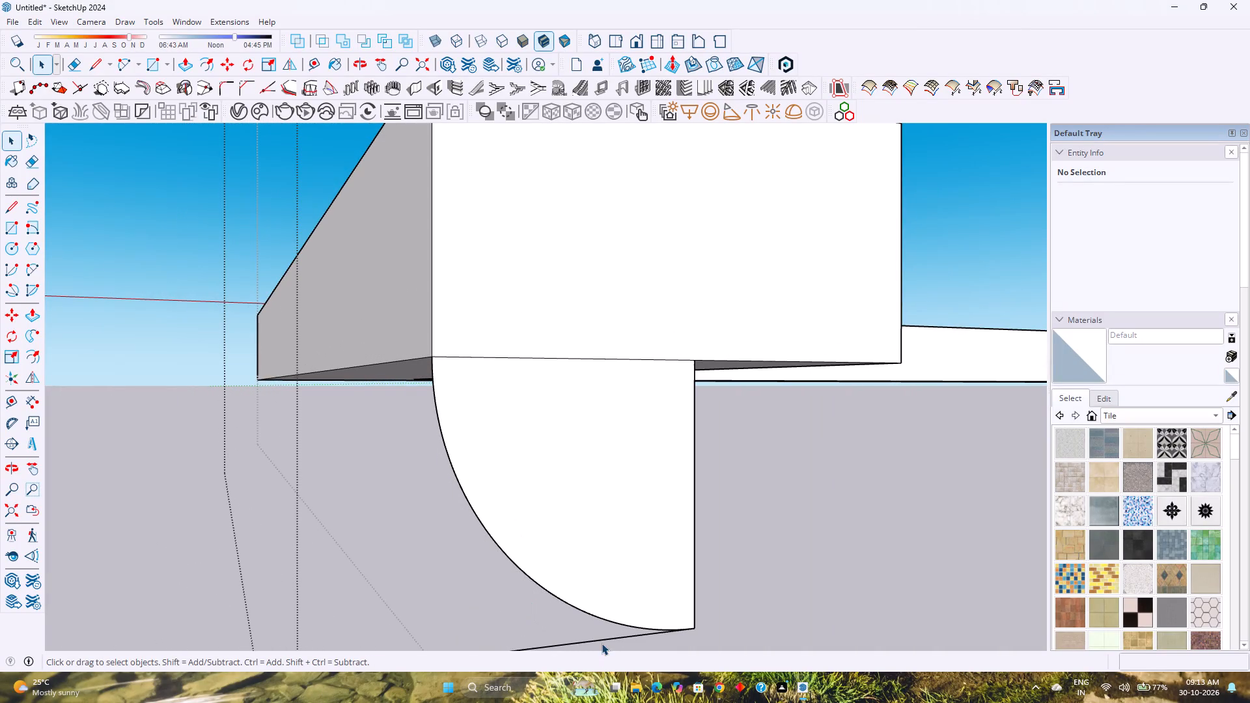
left_click(599, 639)
left_click(603, 641)
left_click(603, 641)
key("Delete")
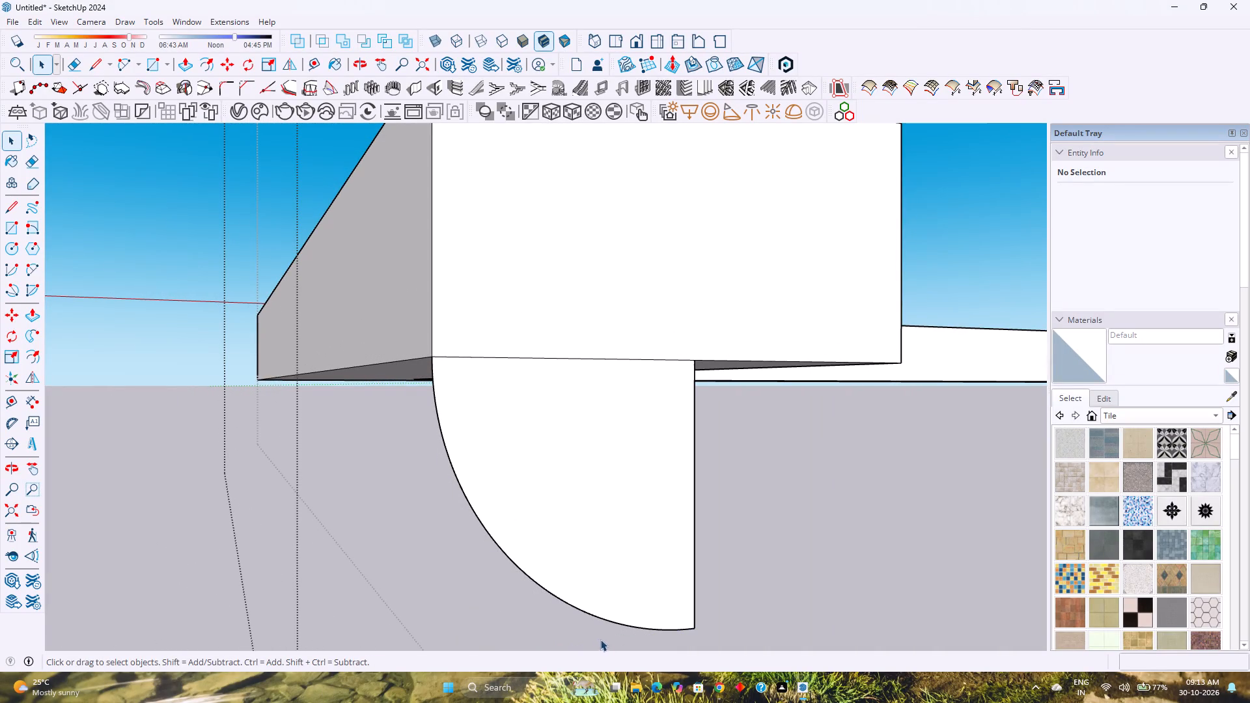
Select the quarter-round face with its whole boundary and apply Weld Edges to it.
double_click(553, 493)
right_click(553, 493)
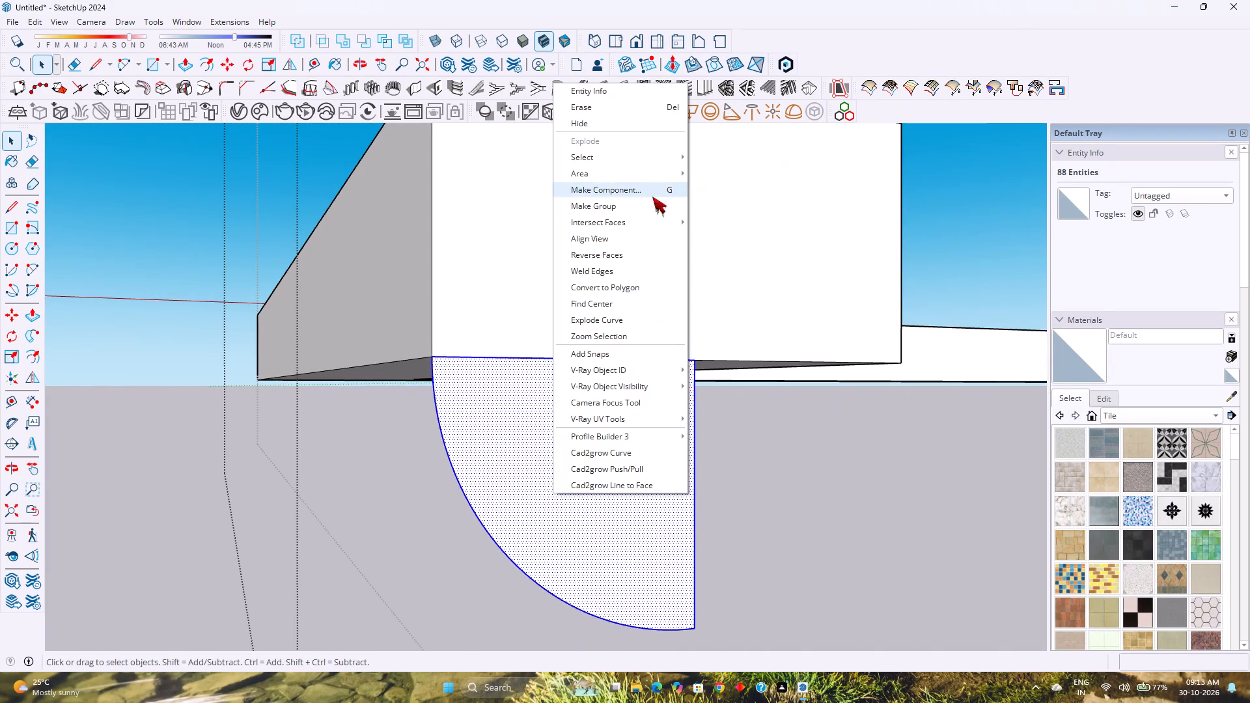
left_click(607, 269)
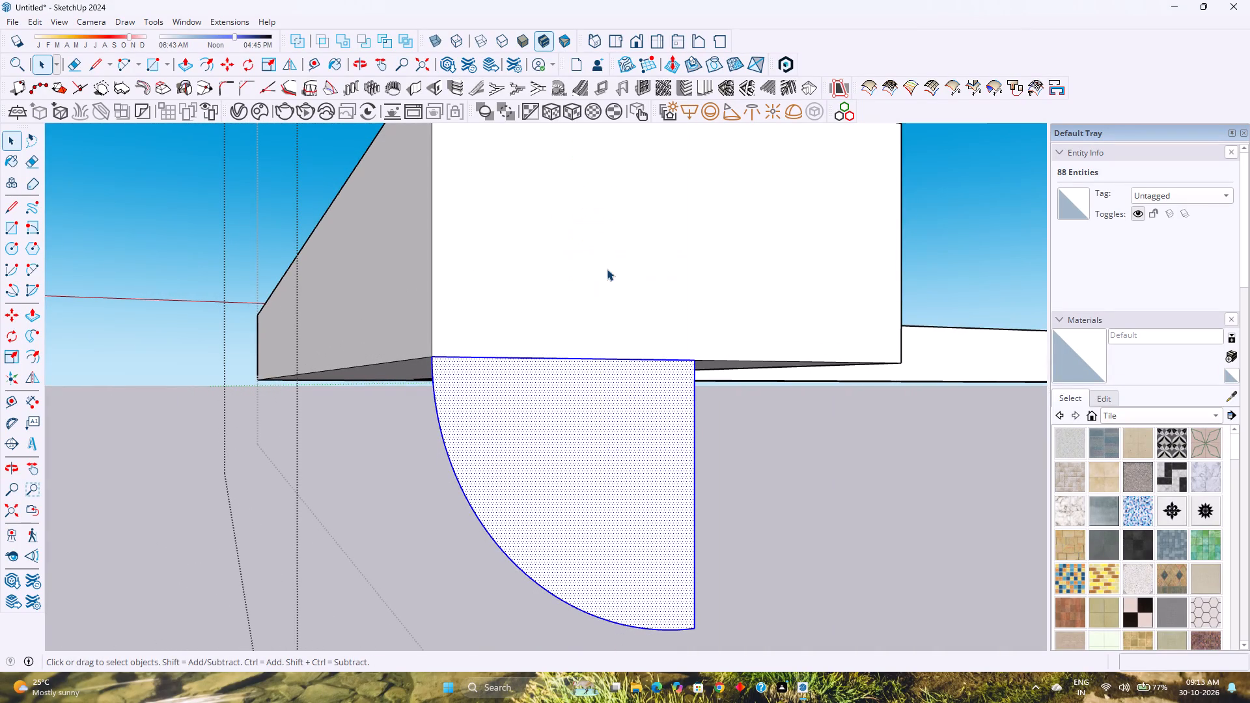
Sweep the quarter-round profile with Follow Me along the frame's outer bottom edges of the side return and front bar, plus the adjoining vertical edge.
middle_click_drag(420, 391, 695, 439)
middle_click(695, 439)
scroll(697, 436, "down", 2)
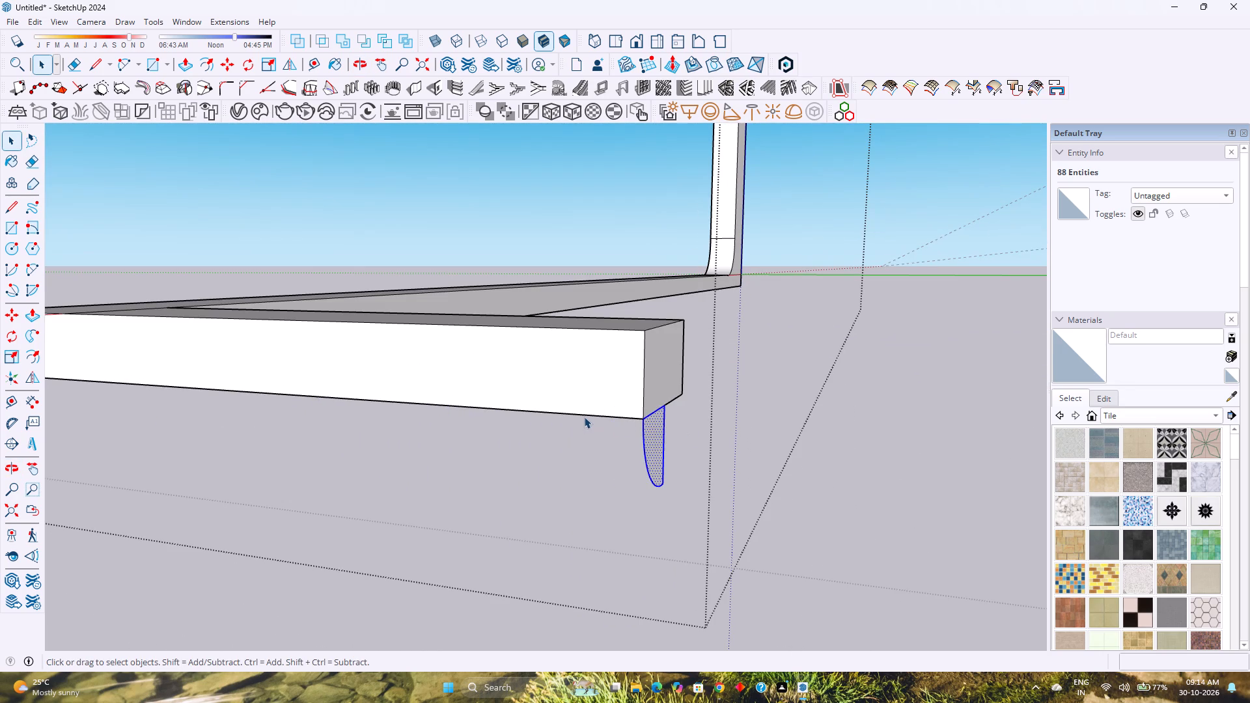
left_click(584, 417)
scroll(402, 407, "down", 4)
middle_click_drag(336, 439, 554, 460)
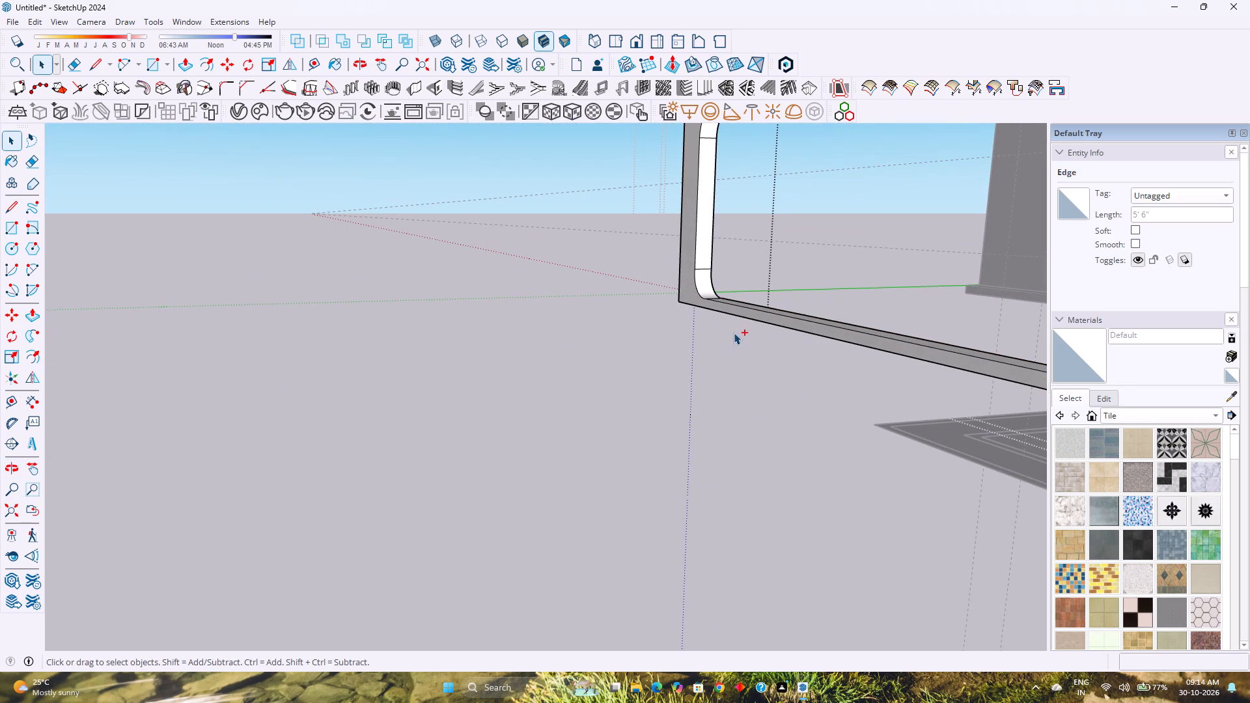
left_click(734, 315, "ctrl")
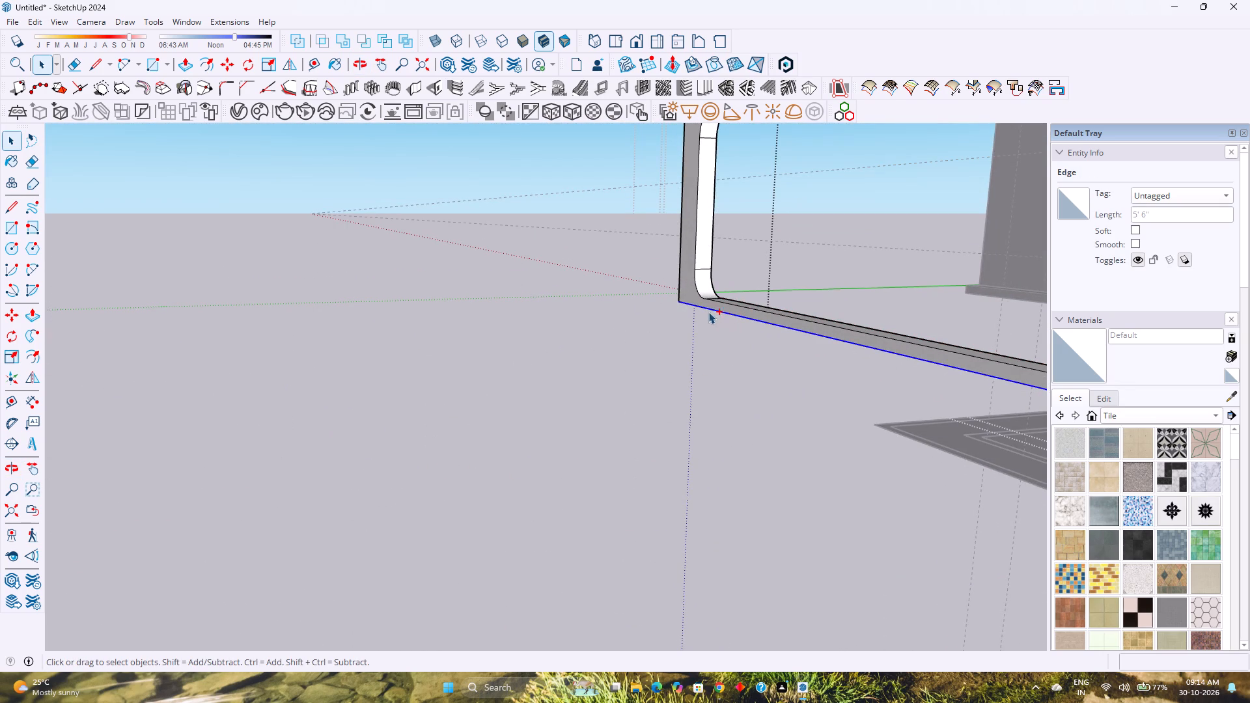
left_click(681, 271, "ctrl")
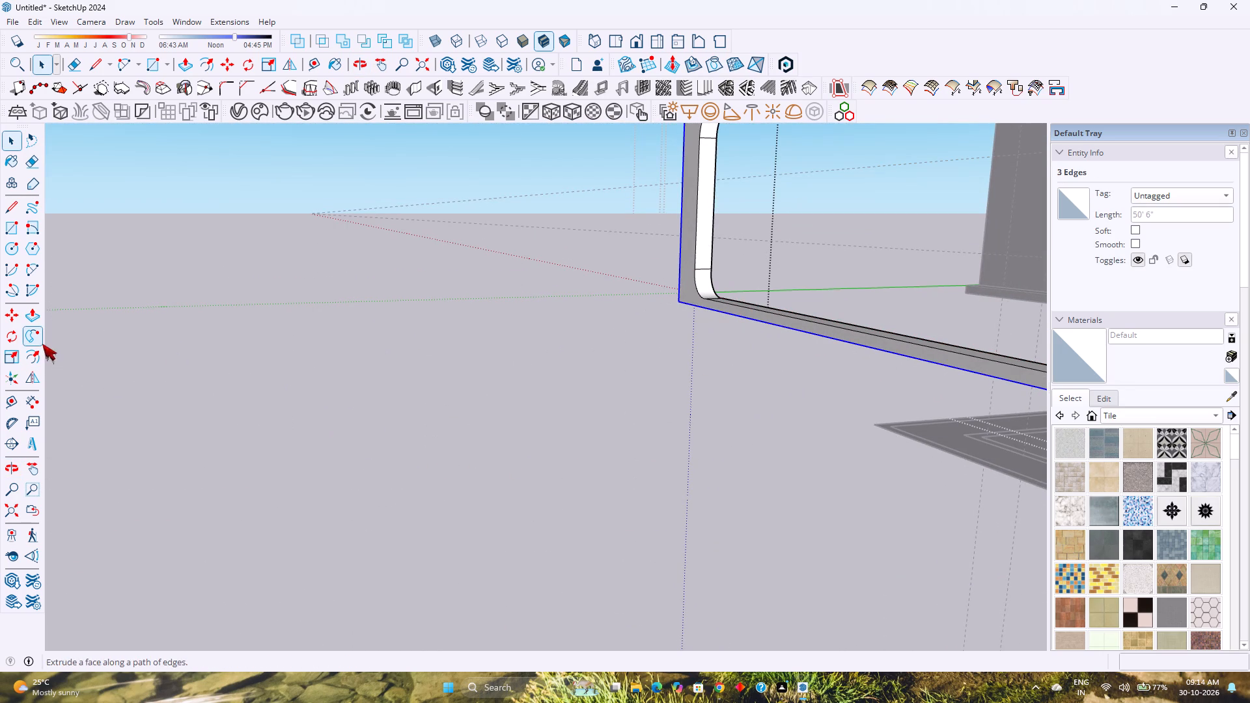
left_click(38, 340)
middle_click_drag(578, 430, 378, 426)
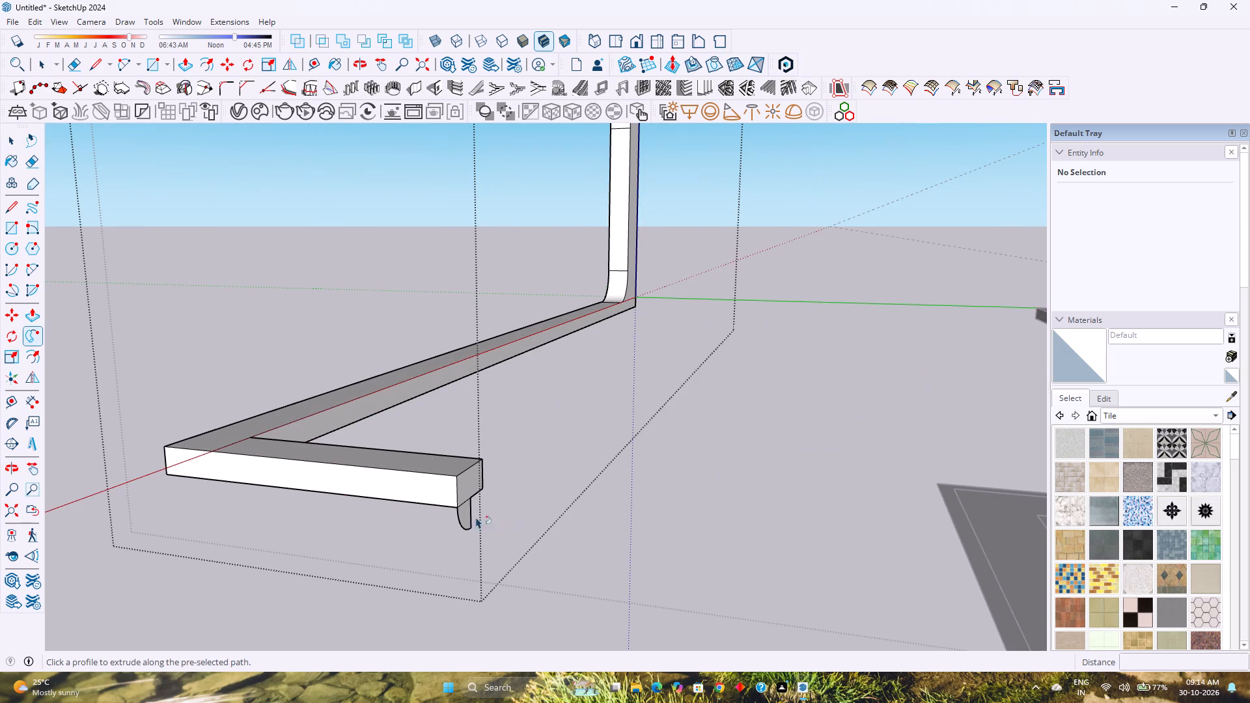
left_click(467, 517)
Examine the swept quarter-round band from several sides, especially where it turns at the frame's bottom corner and ends at the side return.
scroll(268, 532, "up", 1)
middle_click_drag(268, 532, 421, 535)
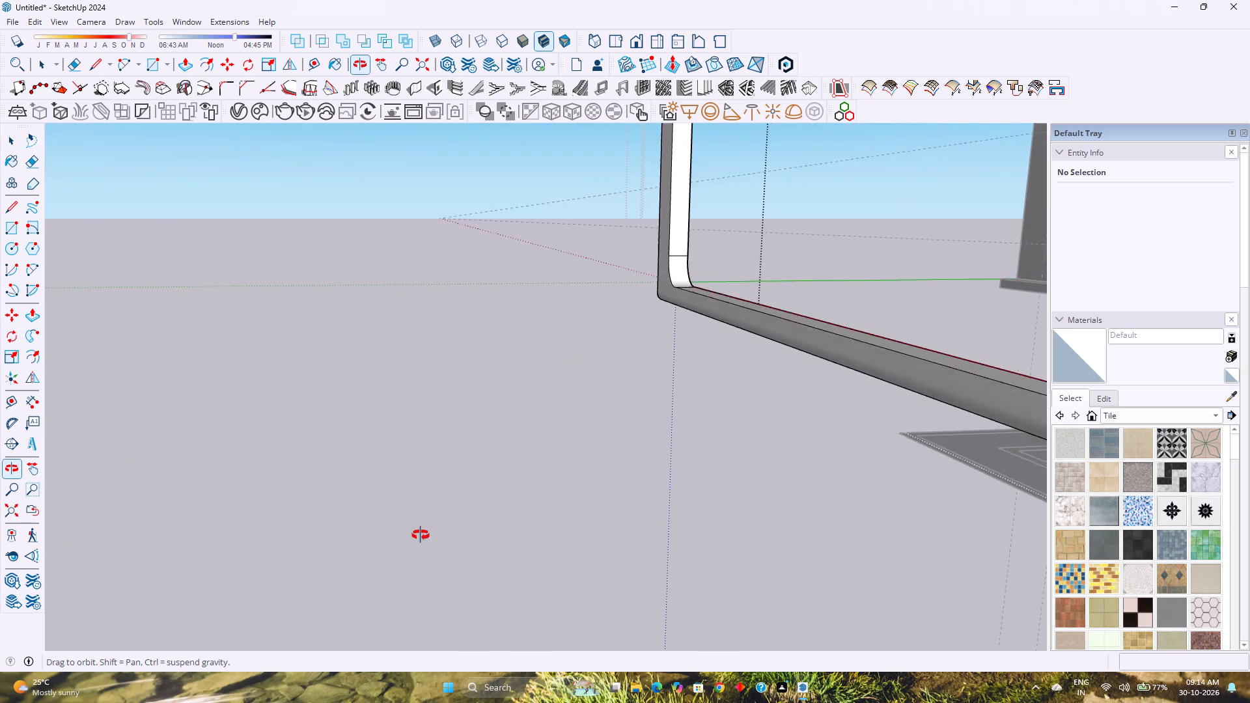
middle_click_drag(421, 535, 434, 535)
middle_click_drag(475, 504, 255, 529, "shift")
scroll(321, 512, "down", 4)
middle_click_drag(456, 469, 307, 508, "shift")
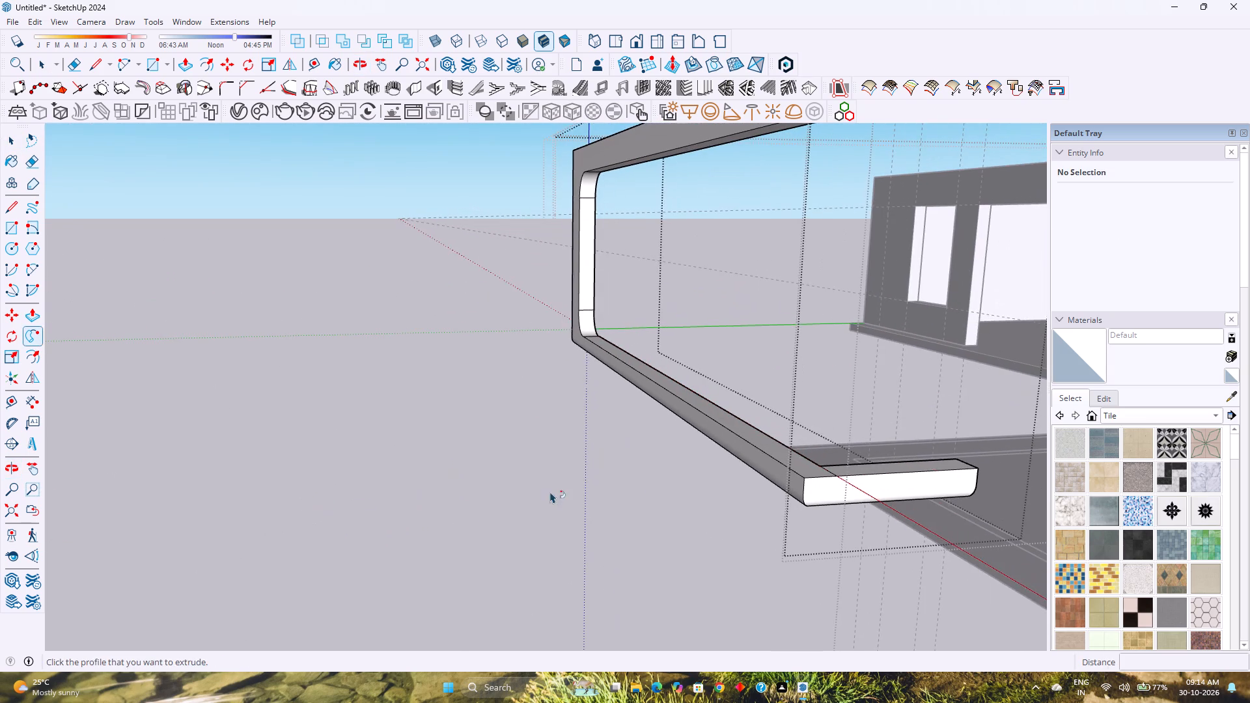
middle_click_drag(596, 478, 382, 527)
scroll(518, 562, "up", 6)
middle_click_drag(515, 562, 204, 484)
middle_click_drag(624, 565, 540, 520, "shift")
middle_click_drag(547, 516, 437, 491)
scroll(547, 516, "up", 1)
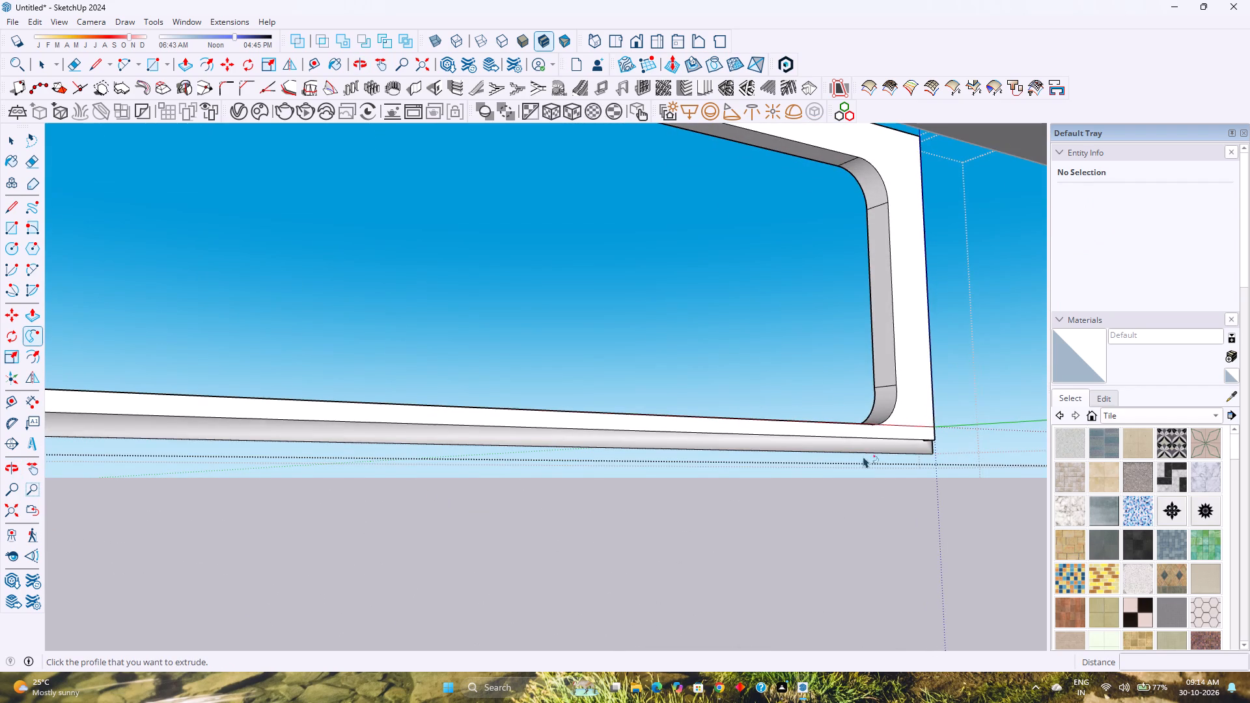
scroll(863, 456, "up", 14)
middle_click_drag(932, 435, 640, 396)
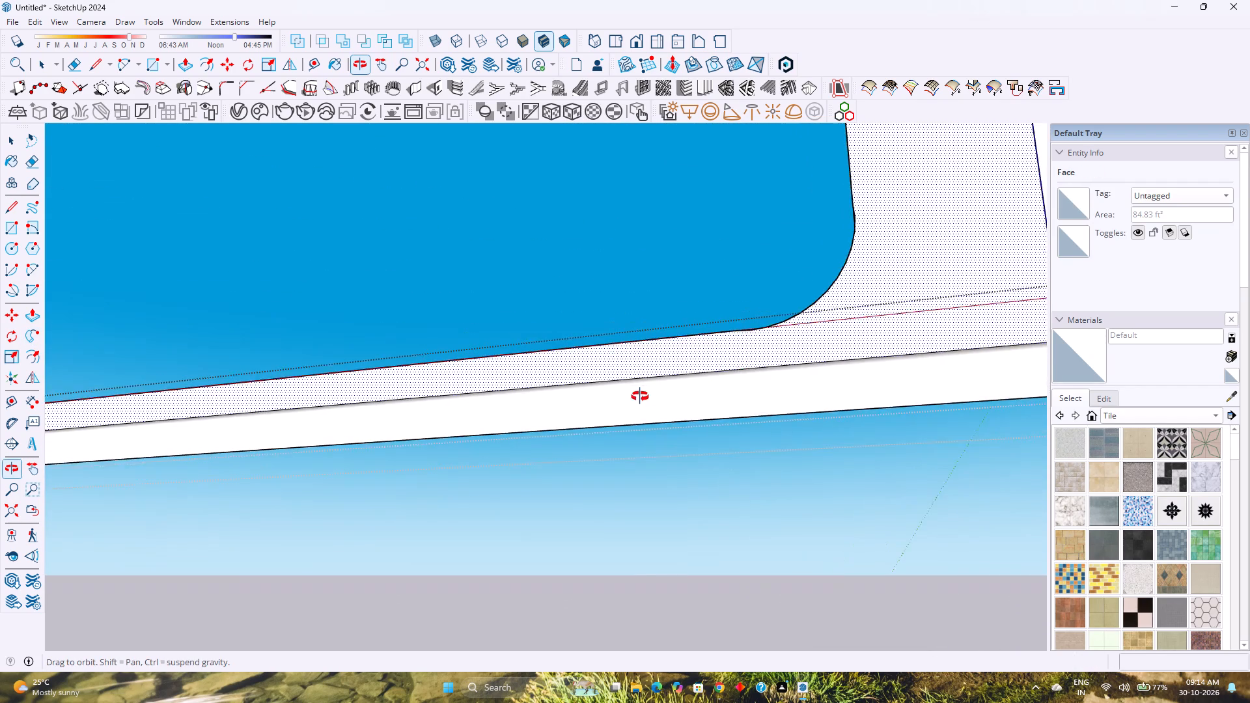
middle_click_drag(640, 396, 654, 396)
middle_click_drag(687, 391, 437, 507, "shift")
middle_click_drag(680, 504, 842, 400)
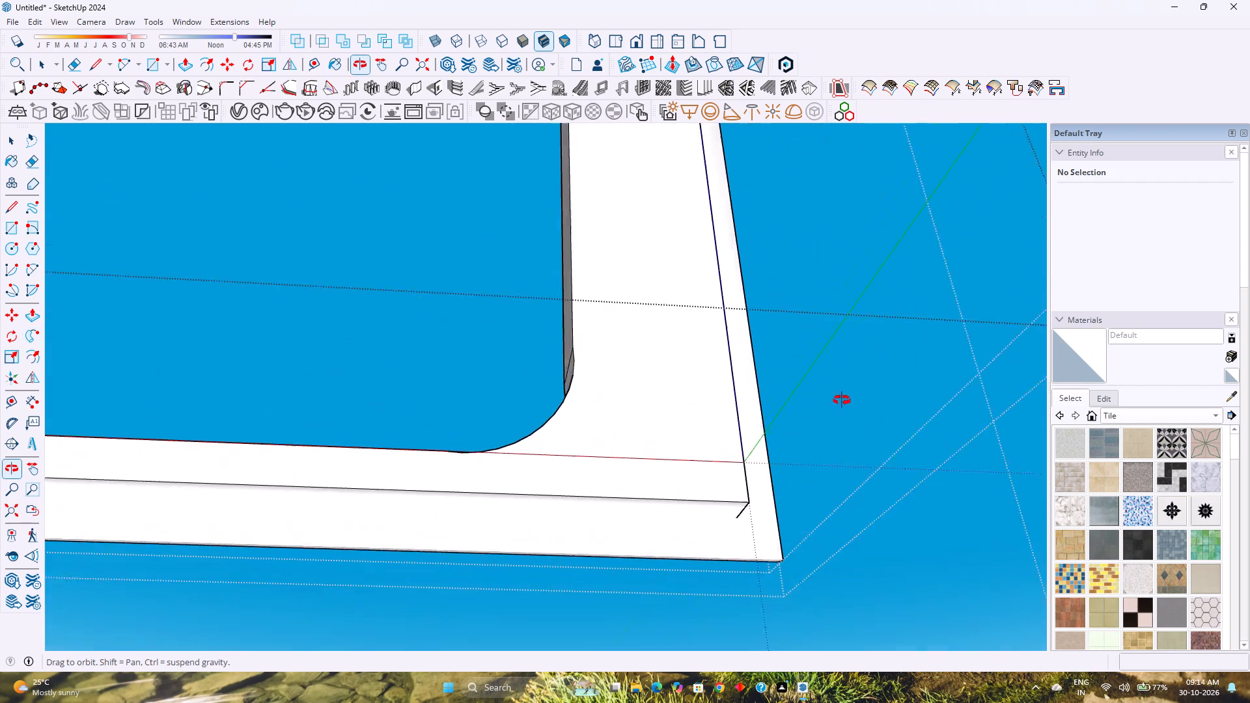
middle_click_drag(842, 400, 214, 549)
scroll(993, 493, "down", 2)
scroll(835, 484, "up", 2)
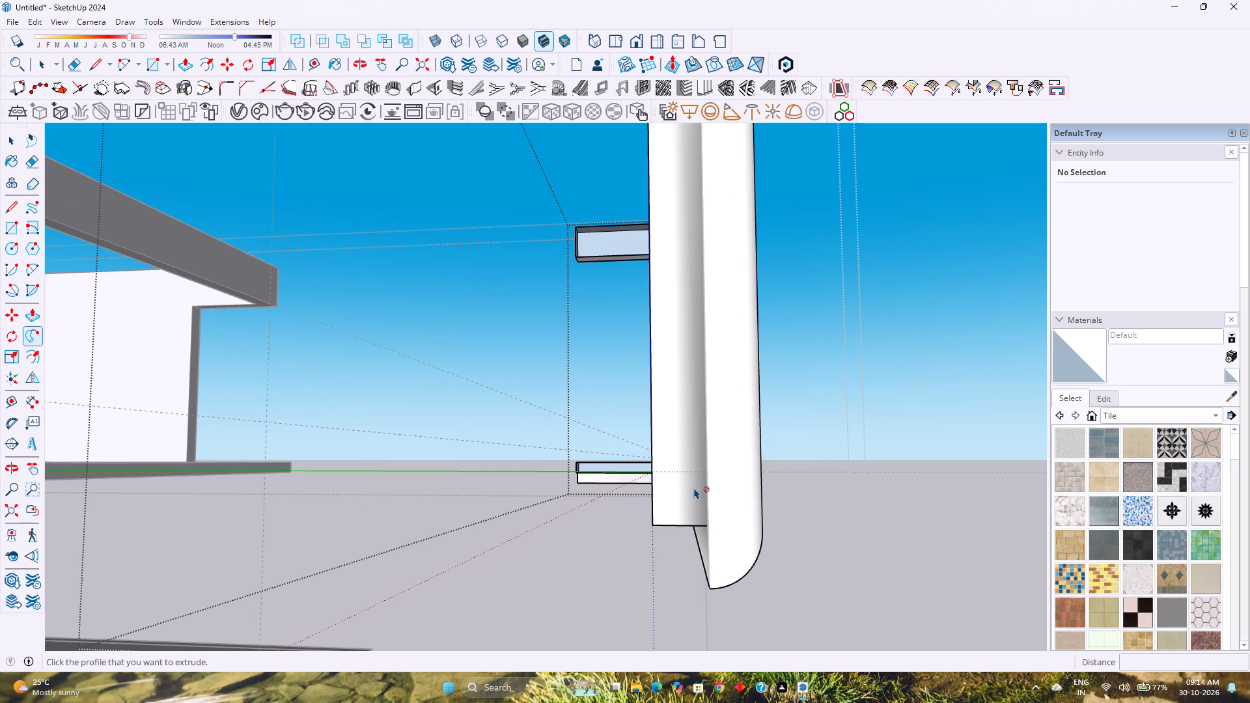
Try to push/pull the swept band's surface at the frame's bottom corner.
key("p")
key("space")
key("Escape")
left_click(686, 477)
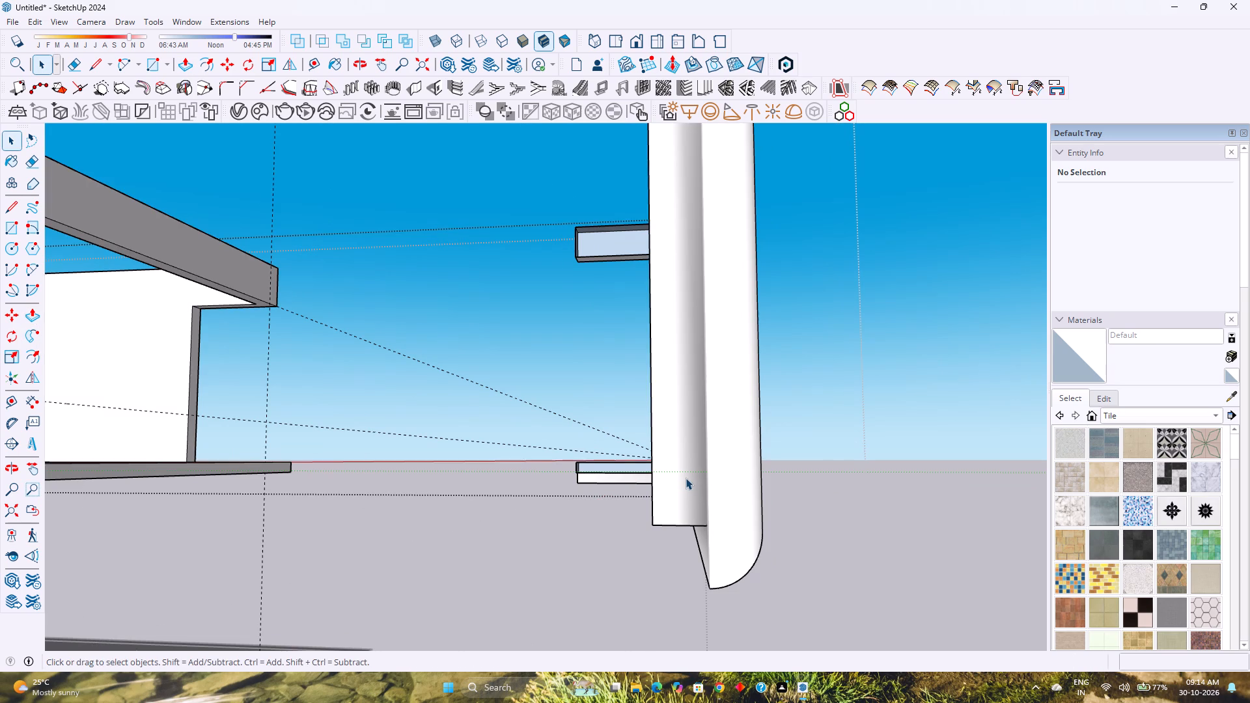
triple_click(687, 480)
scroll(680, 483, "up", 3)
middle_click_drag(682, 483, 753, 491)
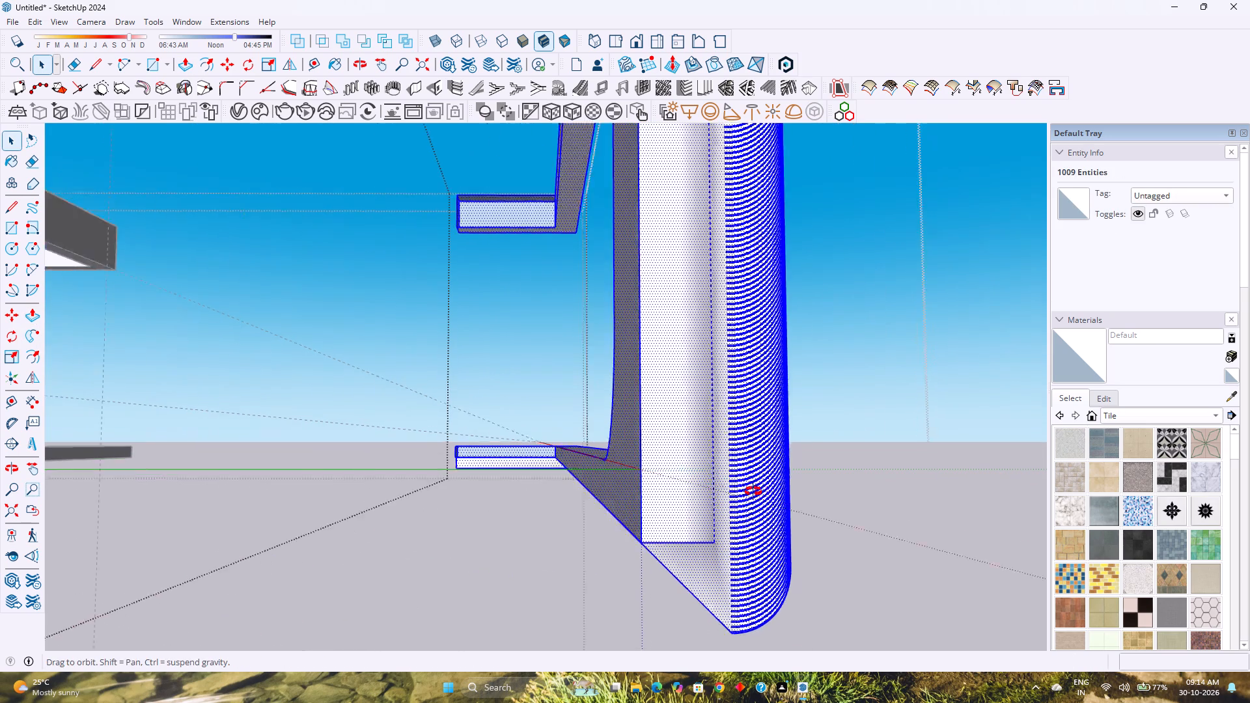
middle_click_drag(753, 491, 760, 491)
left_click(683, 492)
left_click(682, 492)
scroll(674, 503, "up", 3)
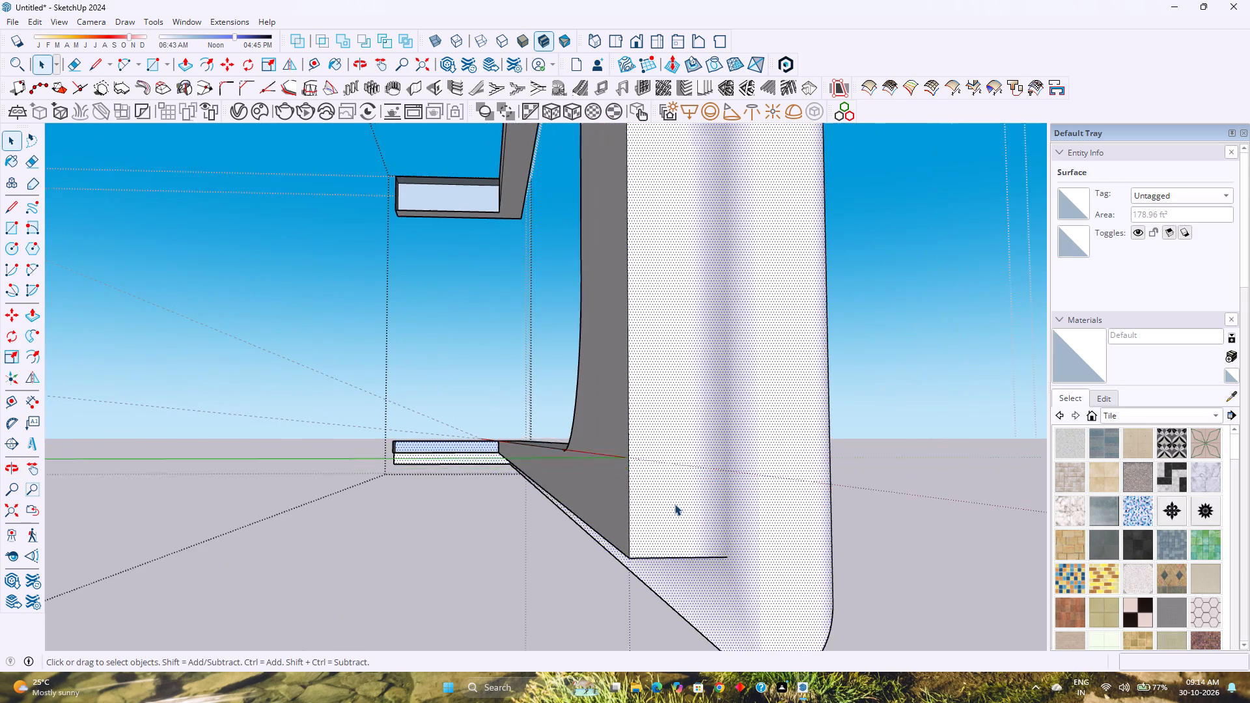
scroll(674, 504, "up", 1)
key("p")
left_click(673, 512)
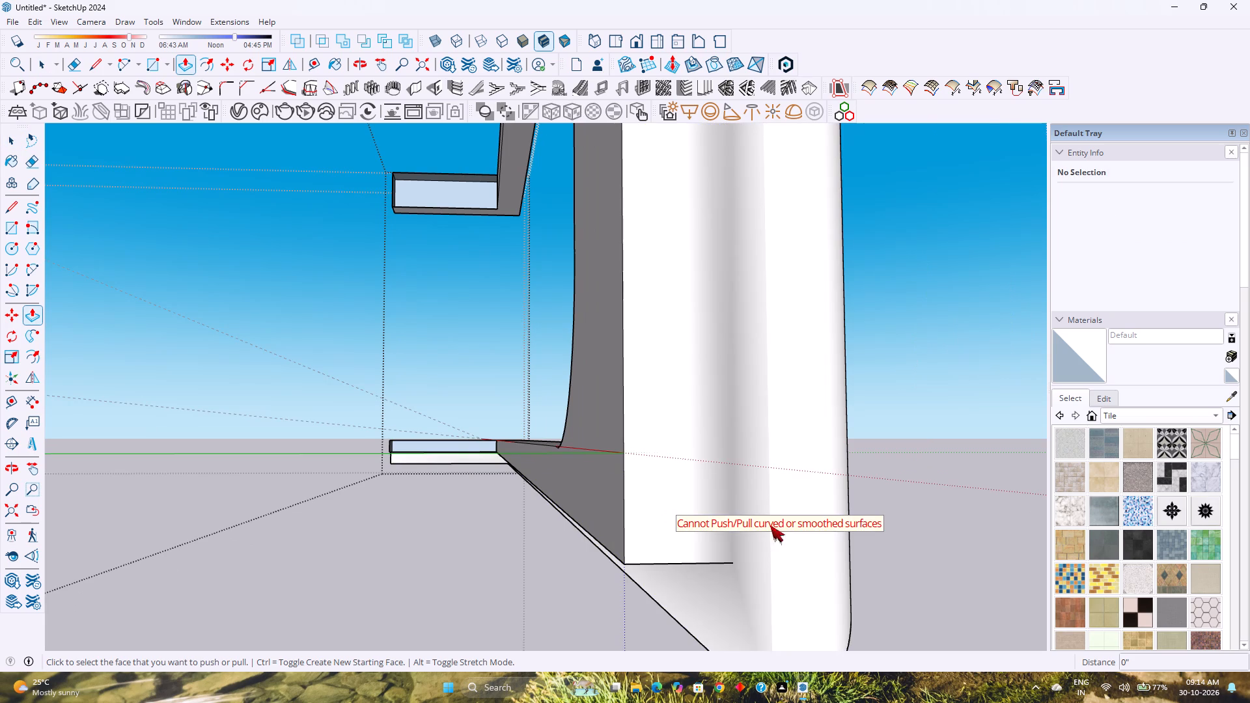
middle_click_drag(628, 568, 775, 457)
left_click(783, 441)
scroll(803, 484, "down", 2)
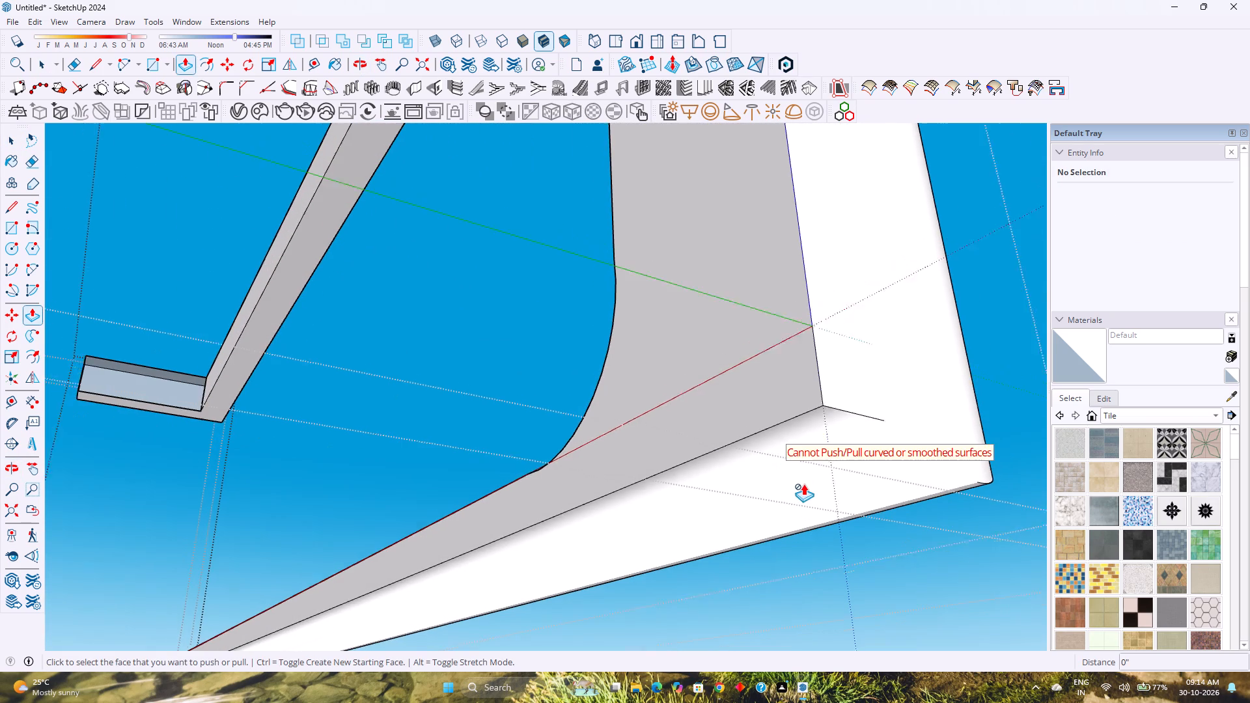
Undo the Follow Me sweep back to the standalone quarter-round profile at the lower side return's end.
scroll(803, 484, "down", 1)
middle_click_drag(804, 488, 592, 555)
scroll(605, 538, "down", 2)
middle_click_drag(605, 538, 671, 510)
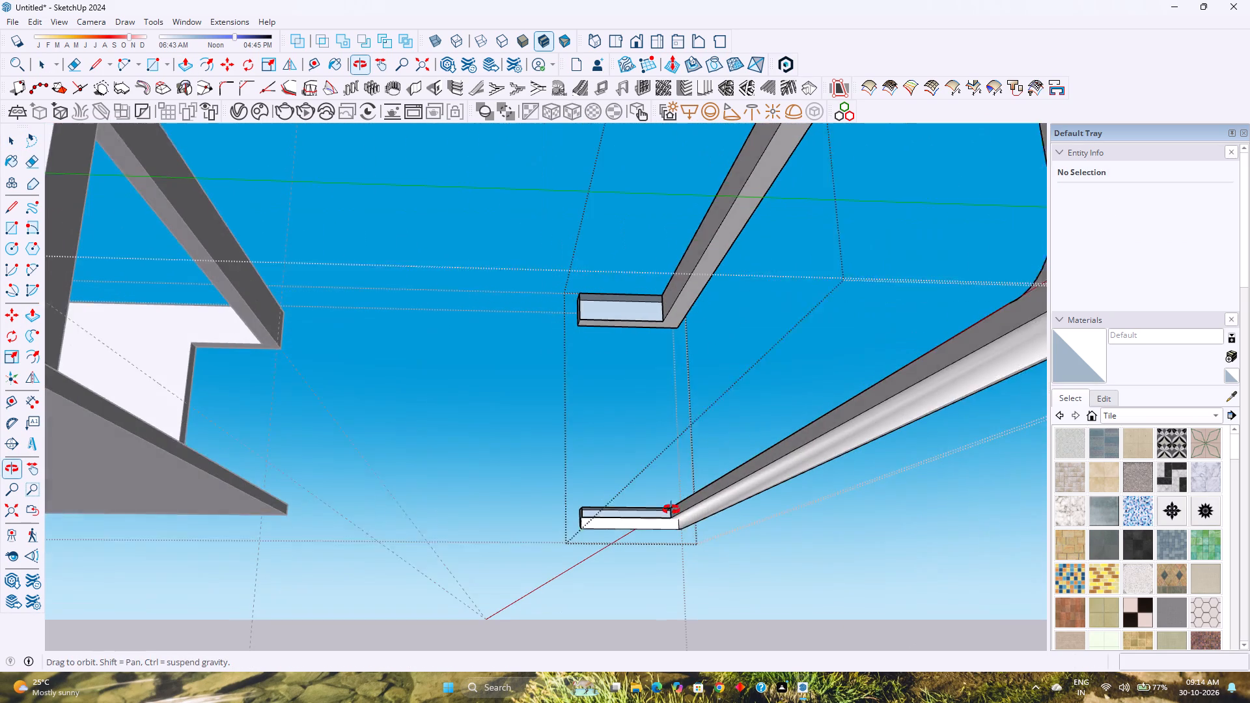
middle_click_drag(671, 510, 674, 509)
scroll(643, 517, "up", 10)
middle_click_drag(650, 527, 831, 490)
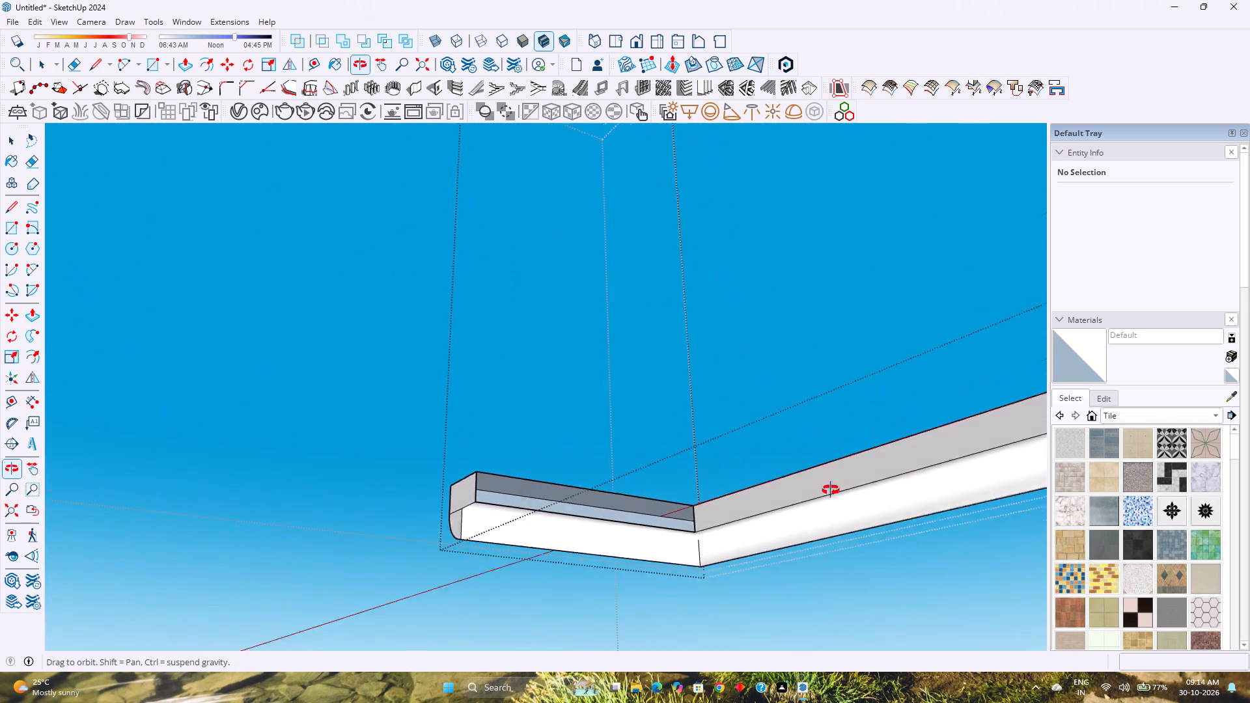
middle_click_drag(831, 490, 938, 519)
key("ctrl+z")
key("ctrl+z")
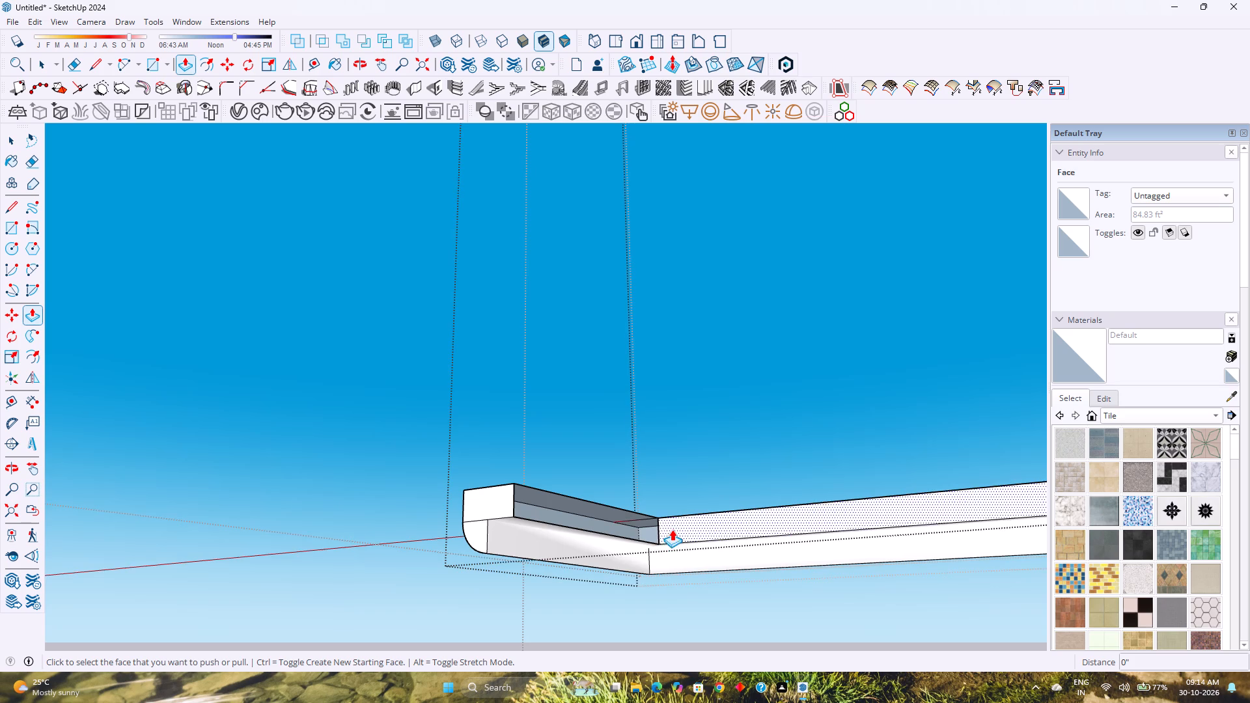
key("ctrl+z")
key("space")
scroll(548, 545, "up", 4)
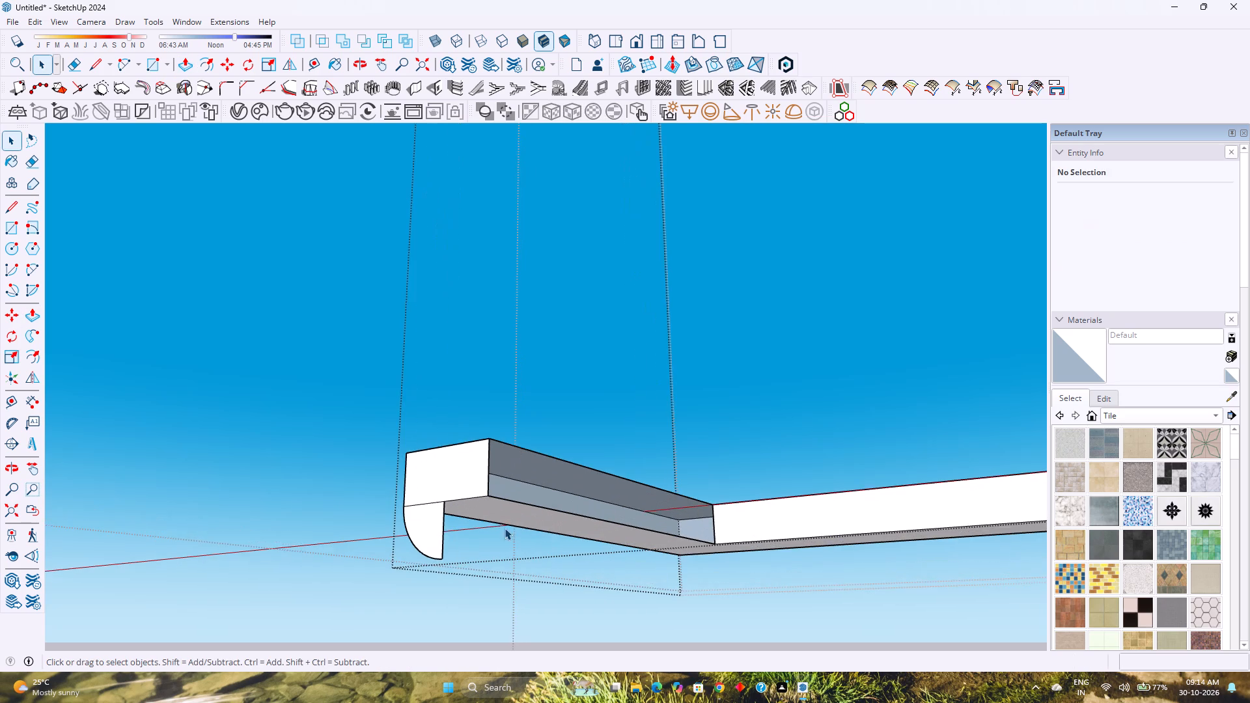
Draw a 5' line along the lower side return's underside, starting from the quarter-round profile's upper inner corner.
middle_click_drag(508, 525, 675, 476)
middle_click(675, 476)
left_click(513, 465)
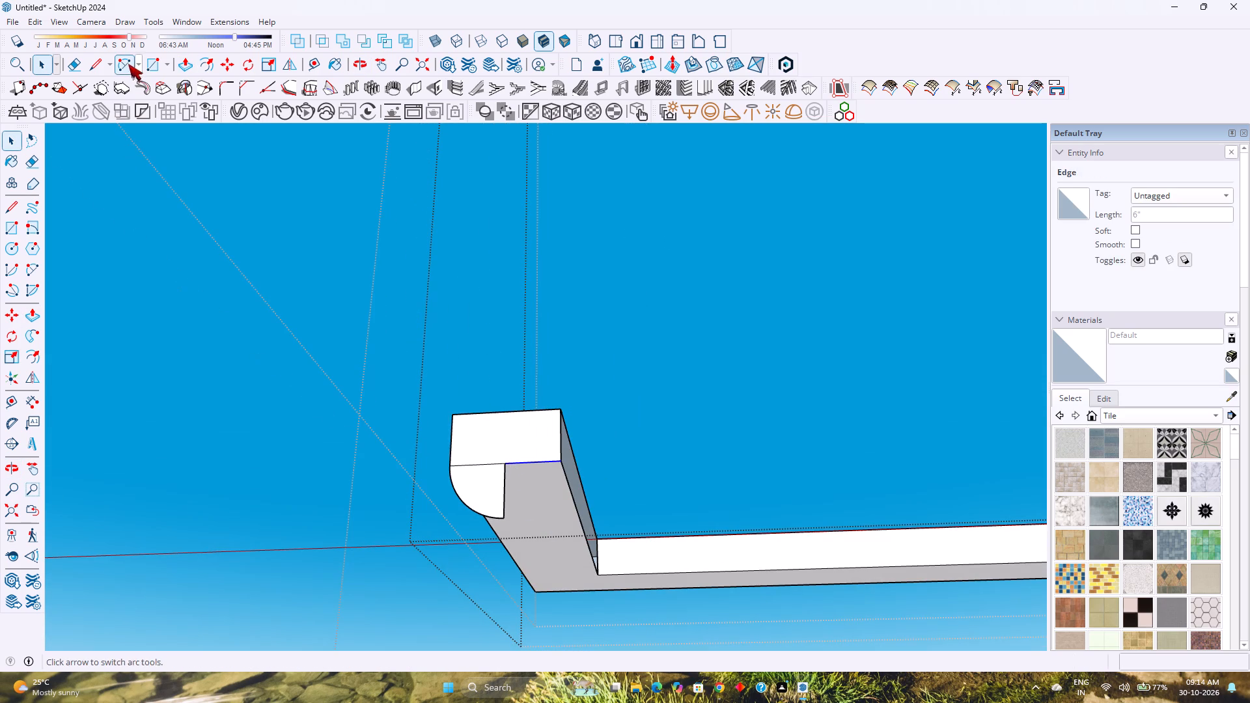
left_click(98, 68)
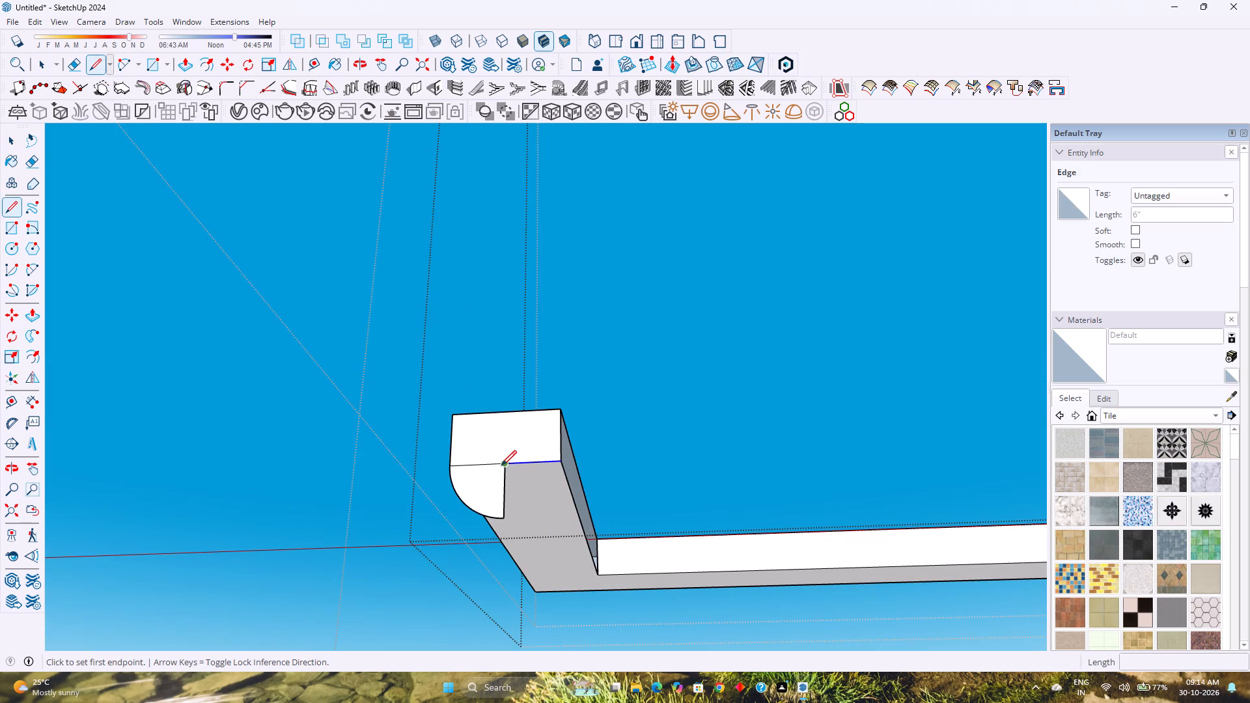
left_click(501, 465)
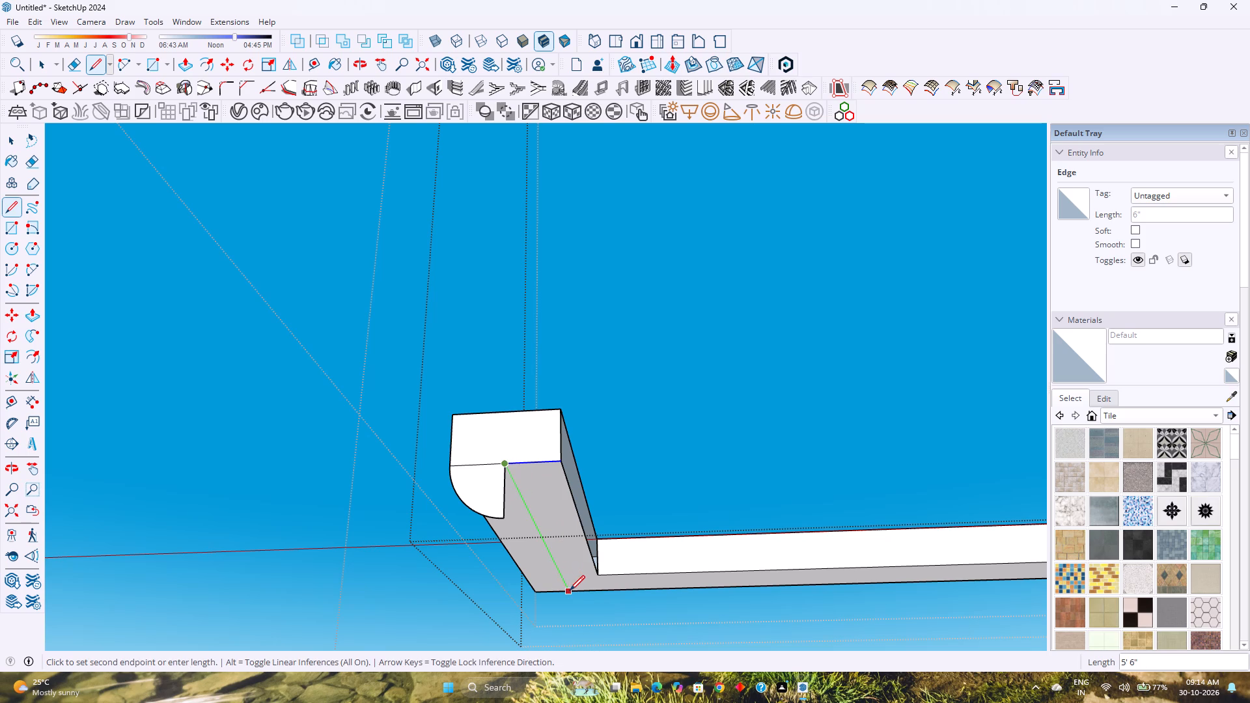
key("5")
key("apostrophe")
key("Return")
Continue the path with a 33' line along the underside of the frame's bottom front bar.
scroll(743, 590, "down", 6)
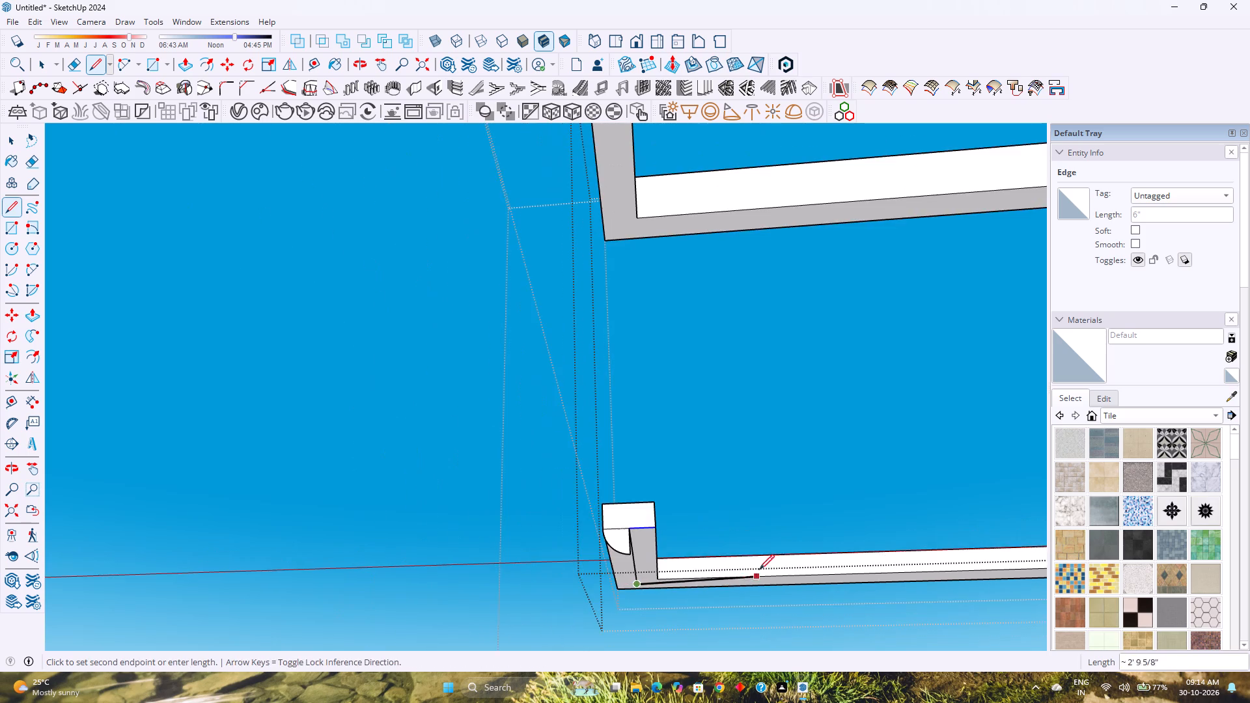
middle_click_drag(755, 564, 317, 545, "shift")
scroll(311, 544, "down", 4)
middle_click_drag(770, 588, 206, 564, "shift")
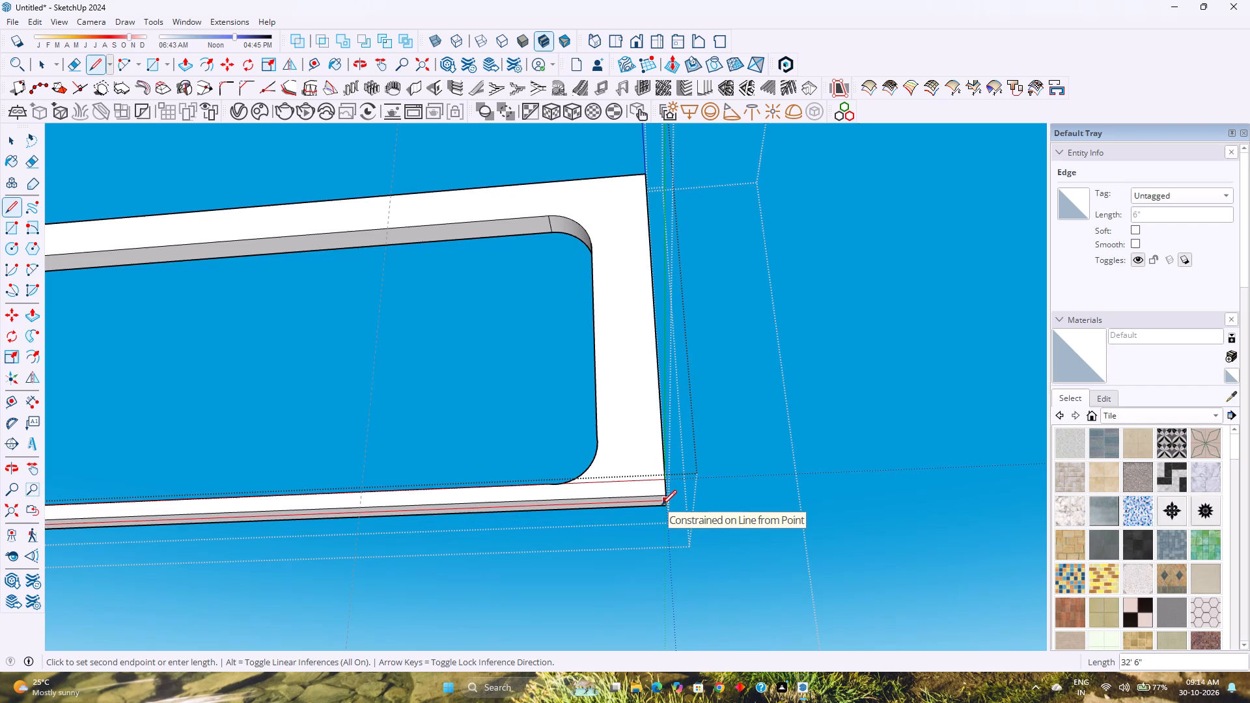
scroll(661, 505, "up", 4)
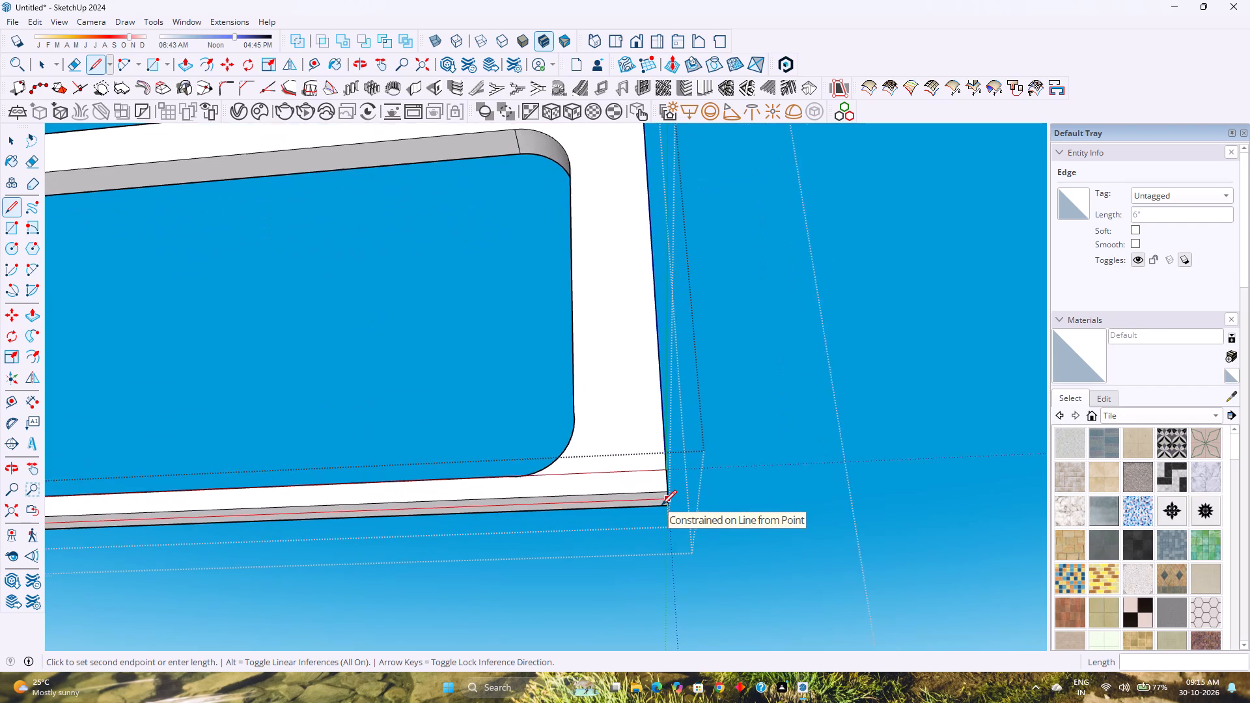
type("33'")
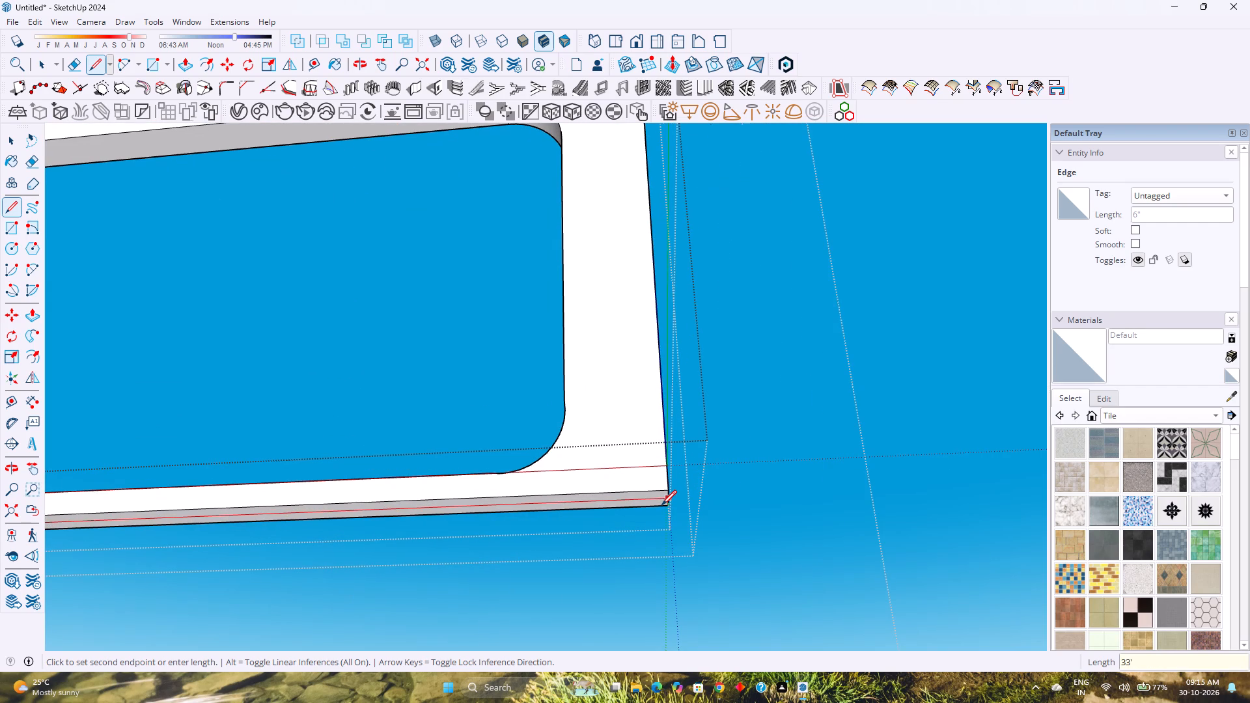
key("Return")
Continue the path vertically about 12' from the bottom line's end up to the level of the frame's top.
scroll(690, 485, "down", 2)
middle_click_drag(690, 485, 466, 631)
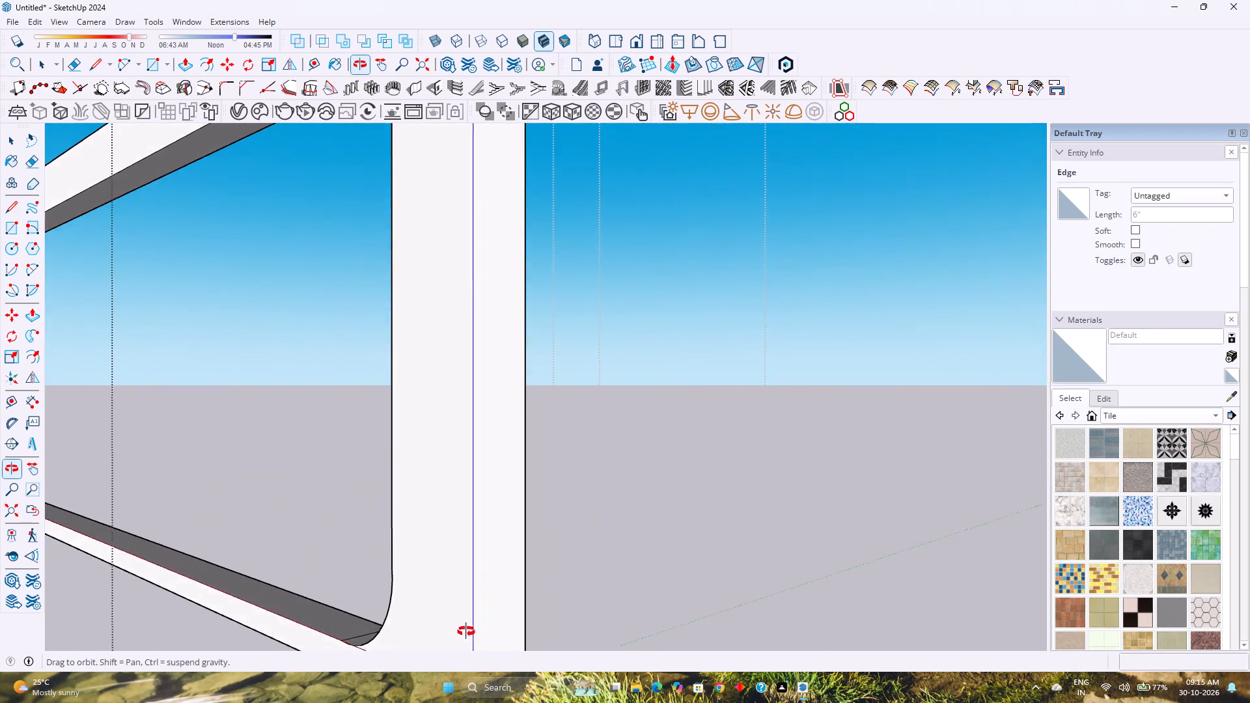
middle_click_drag(466, 631, 473, 599)
scroll(476, 581, "down", 9)
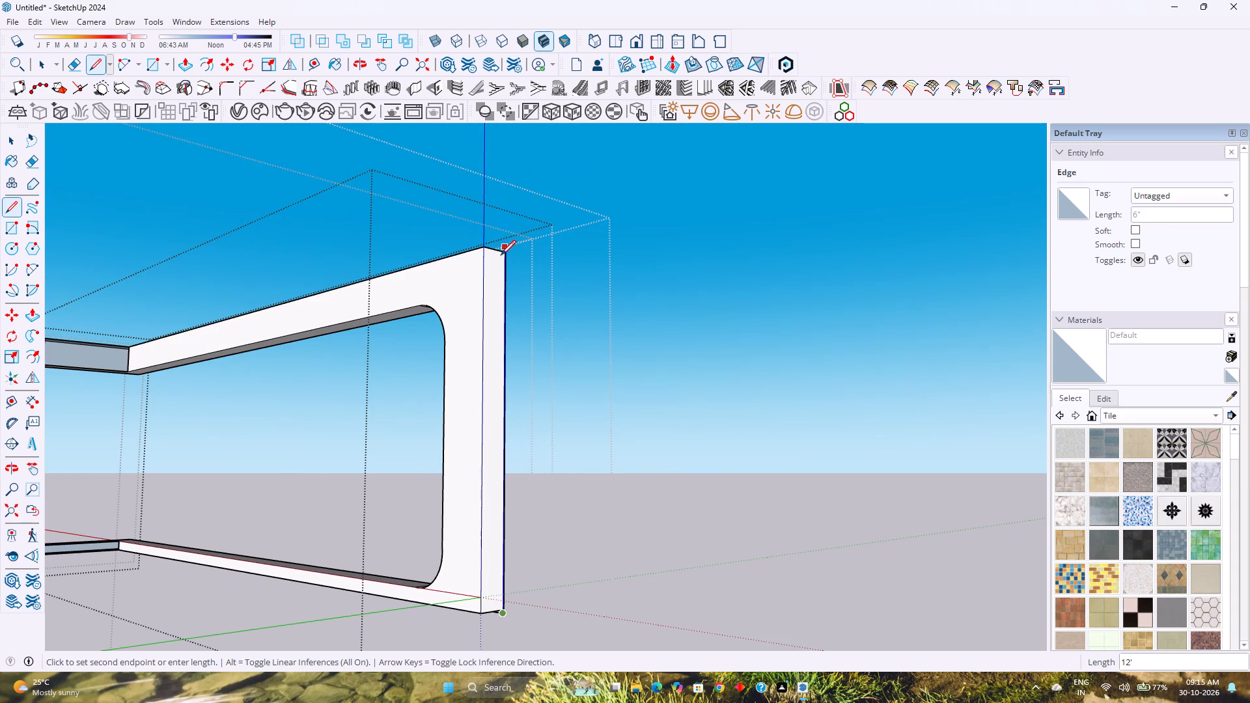
key("Up")
scroll(501, 262, "up", 1)
middle_click_drag(501, 263, 502, 337)
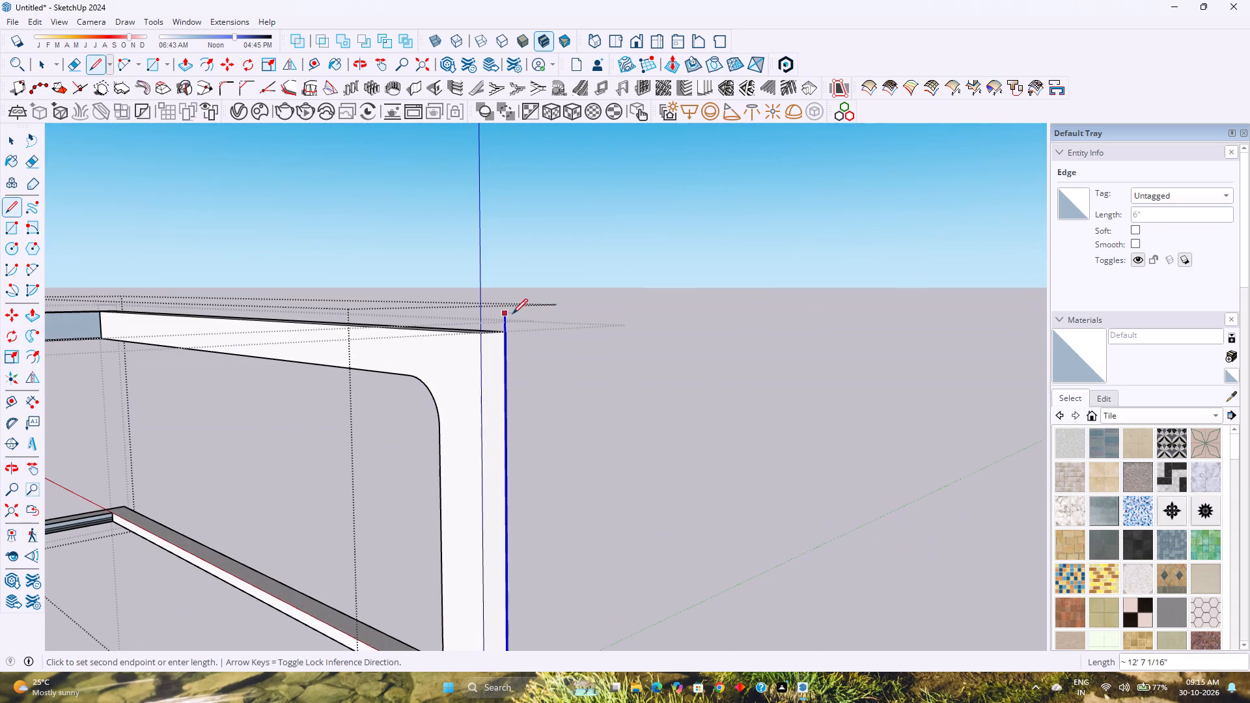
left_click(507, 330)
Draw a 6" line from the vertical path line's top back to the middle of the frame's top end edge.
left_click(492, 331)
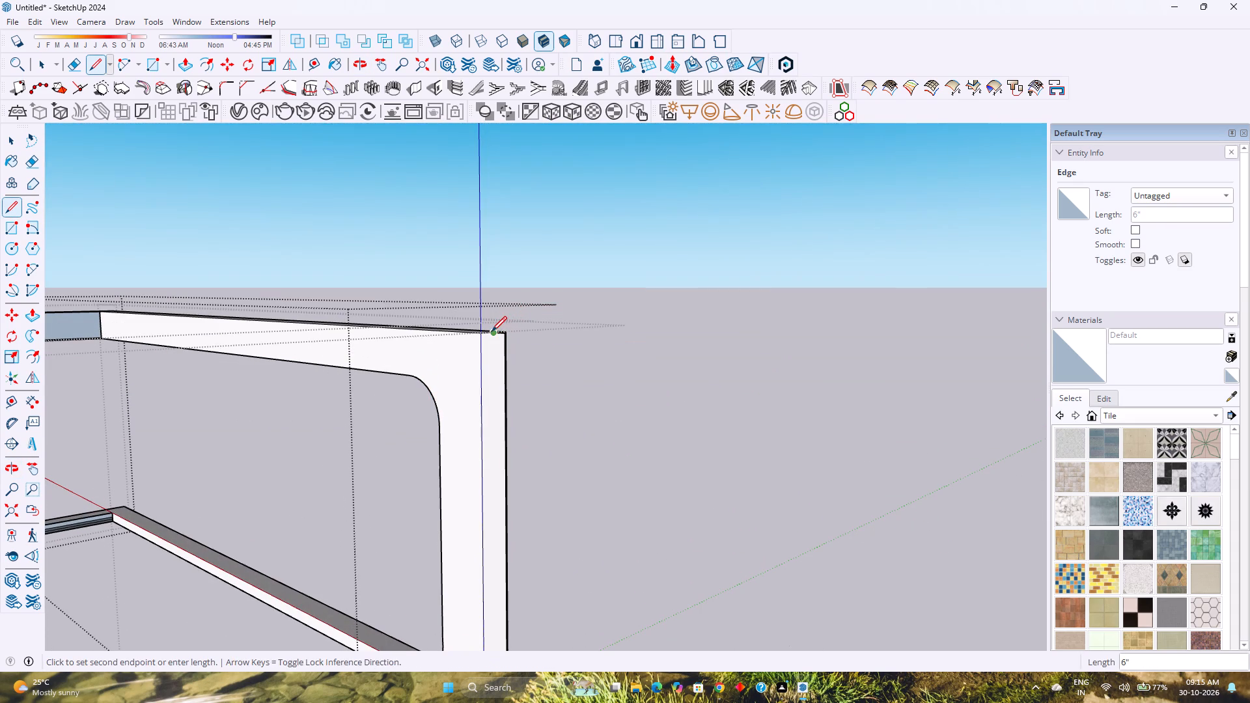
scroll(488, 373, "down", 8)
scroll(491, 393, "up", 2)
middle_click_drag(486, 405, 462, 357)
scroll(467, 535, "up", 4)
key("Escape")
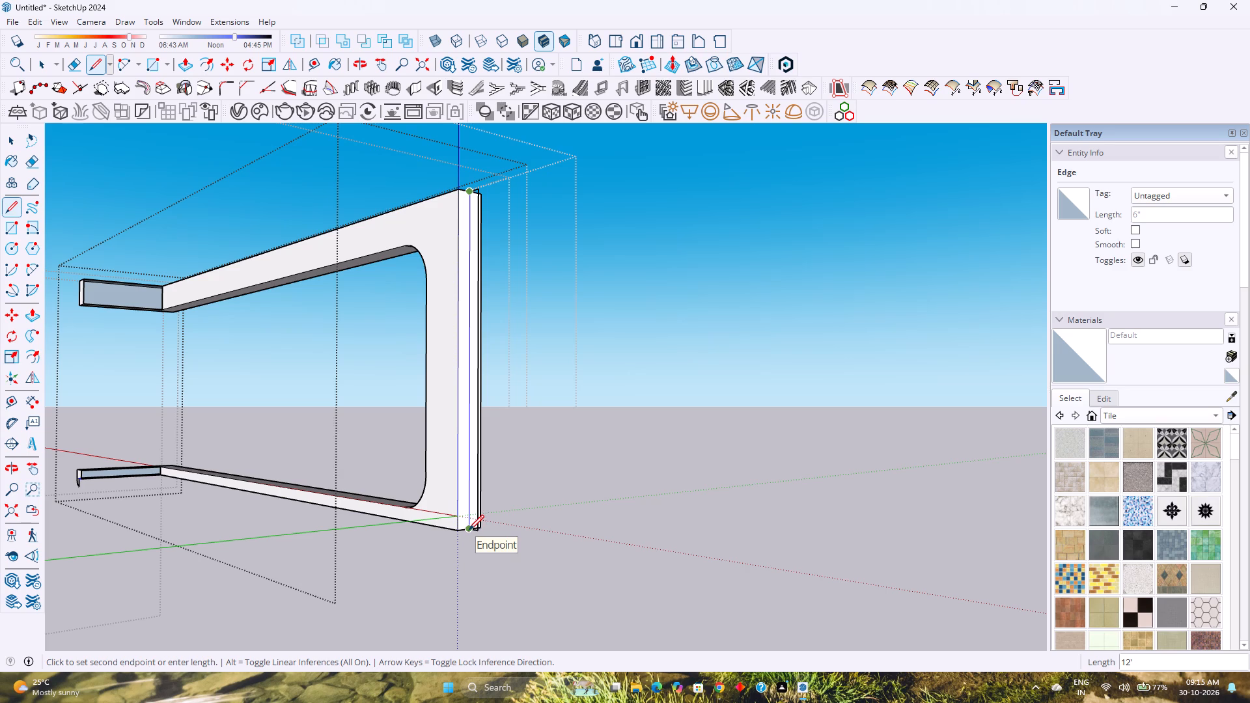
middle_click_drag(476, 527, 520, 426)
scroll(531, 387, "up", 10)
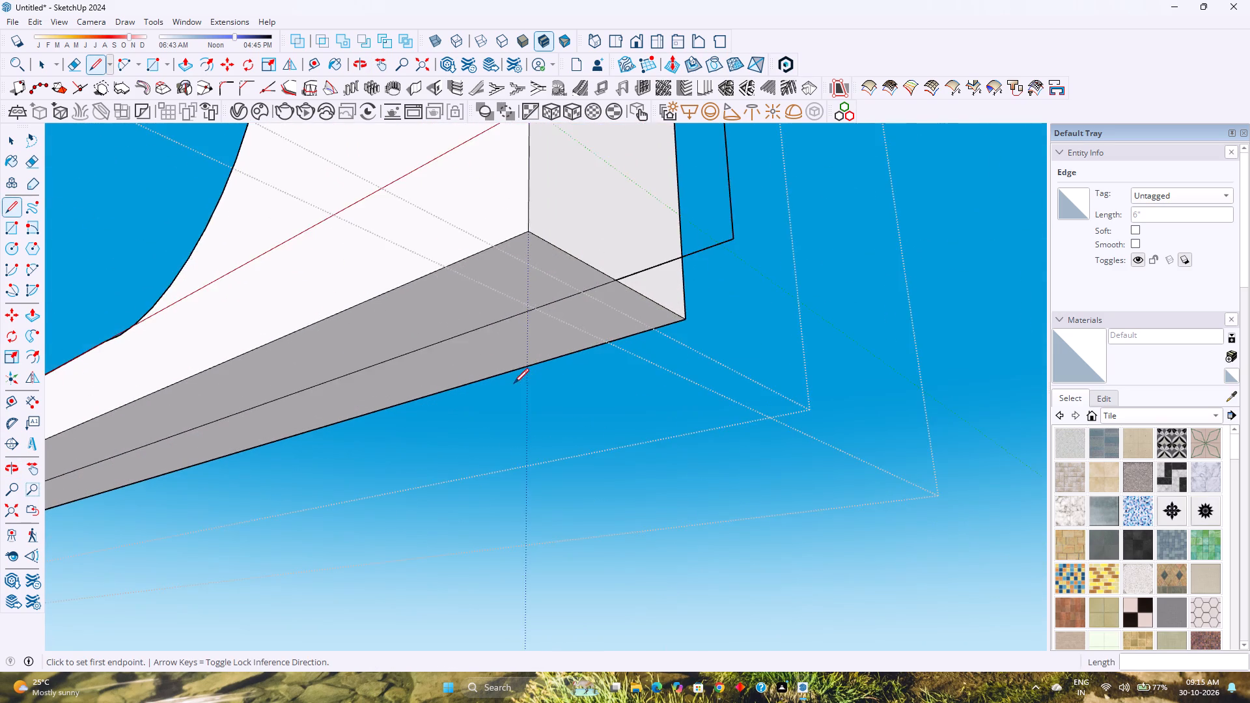
scroll(514, 383, "down", 3)
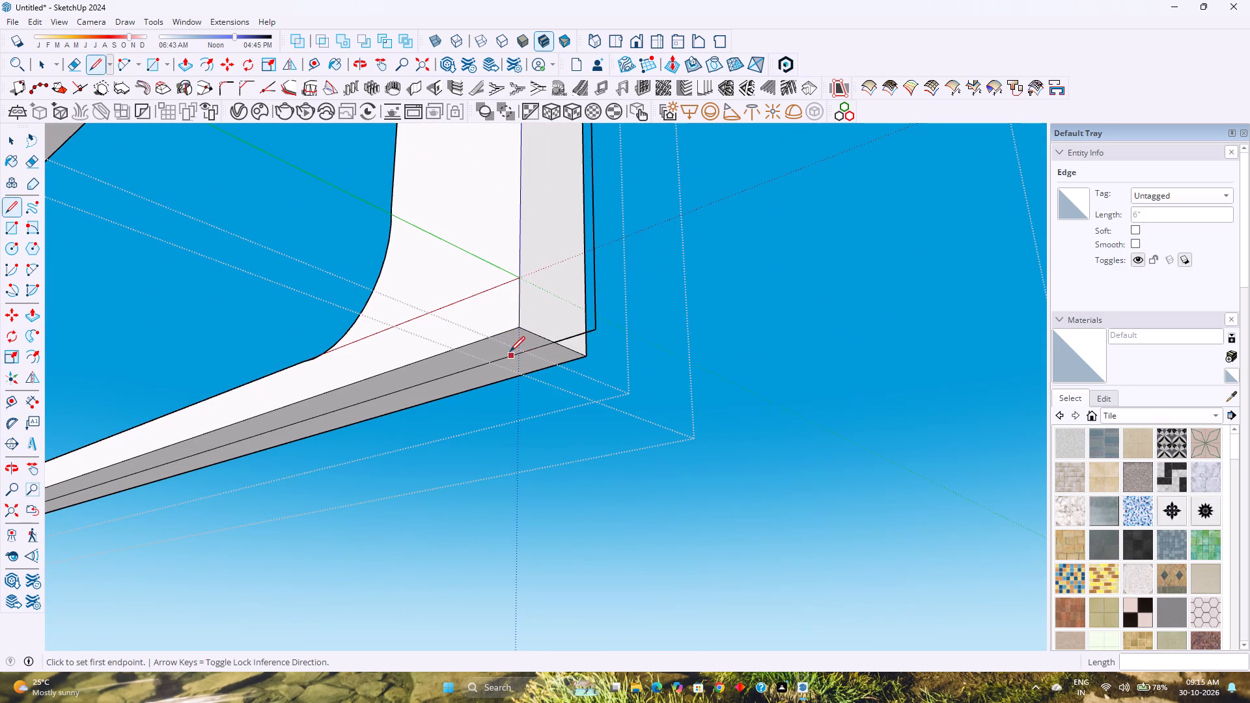
Erase the short path stub overhanging the frame's lower end corner and the vertical path line beside the frame.
key("e")
left_click(588, 333)
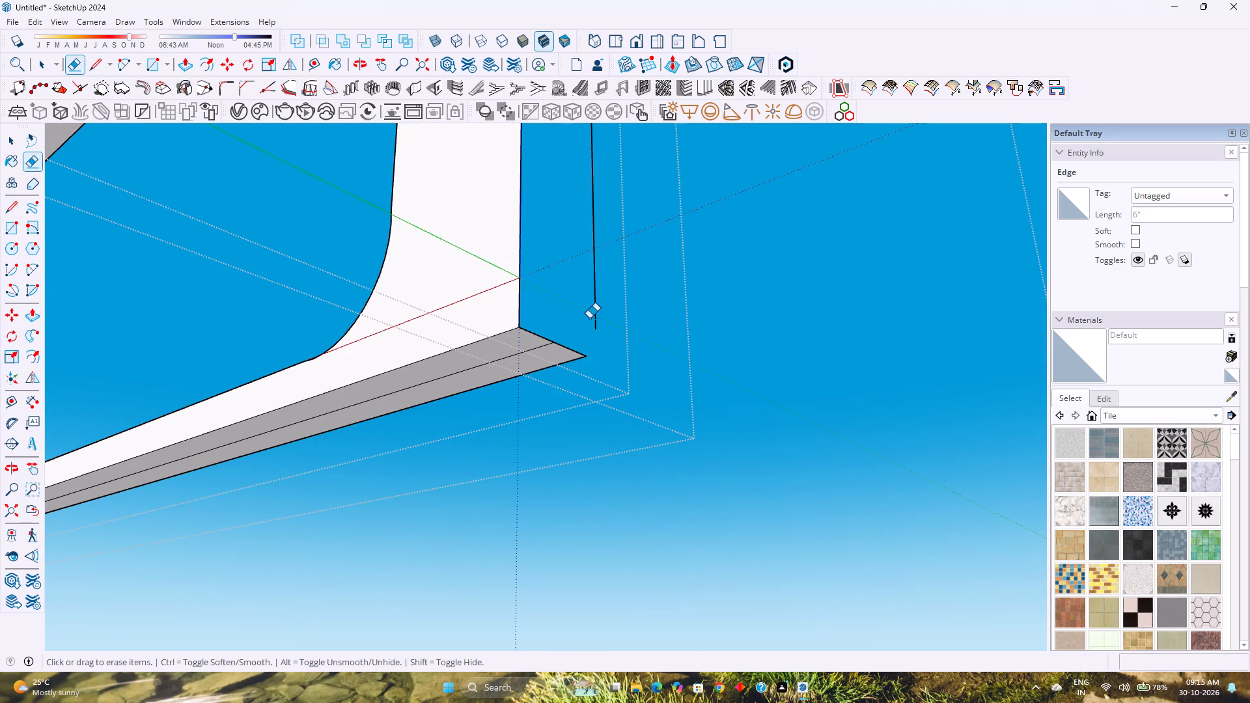
key("ctrl+z")
middle_click_drag(577, 316, 673, 303)
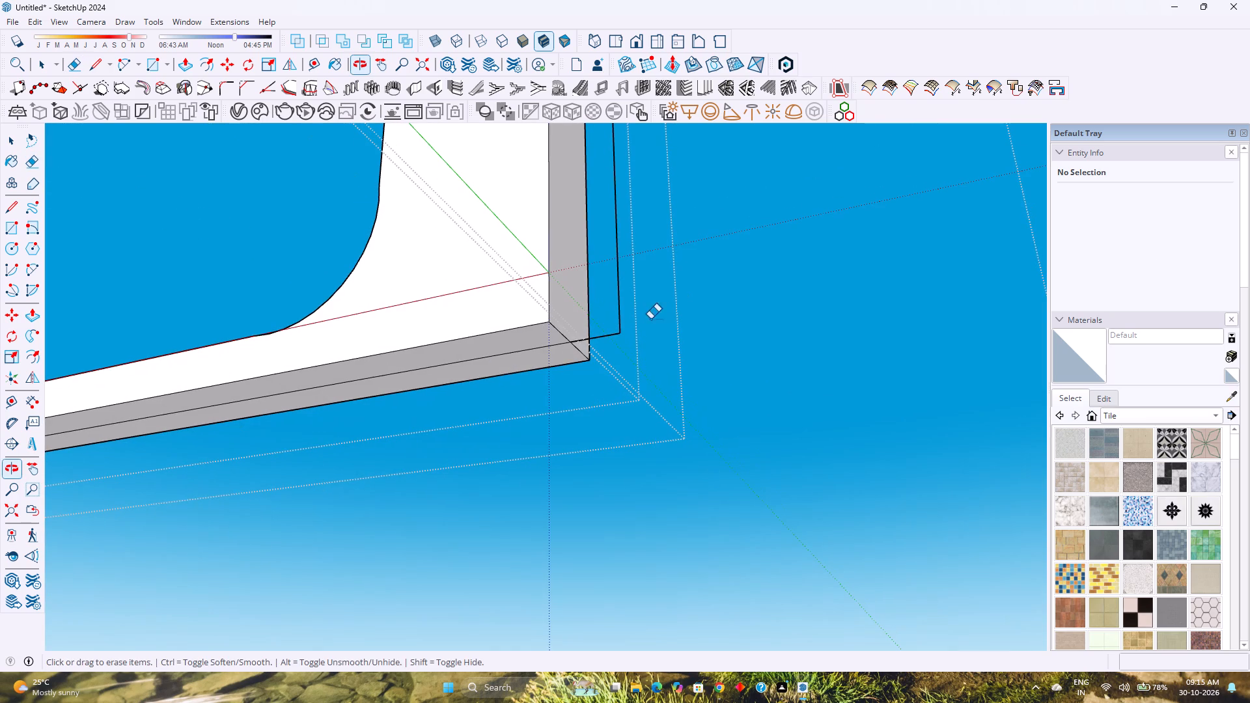
left_click(605, 337)
left_click(622, 318)
left_click(619, 316)
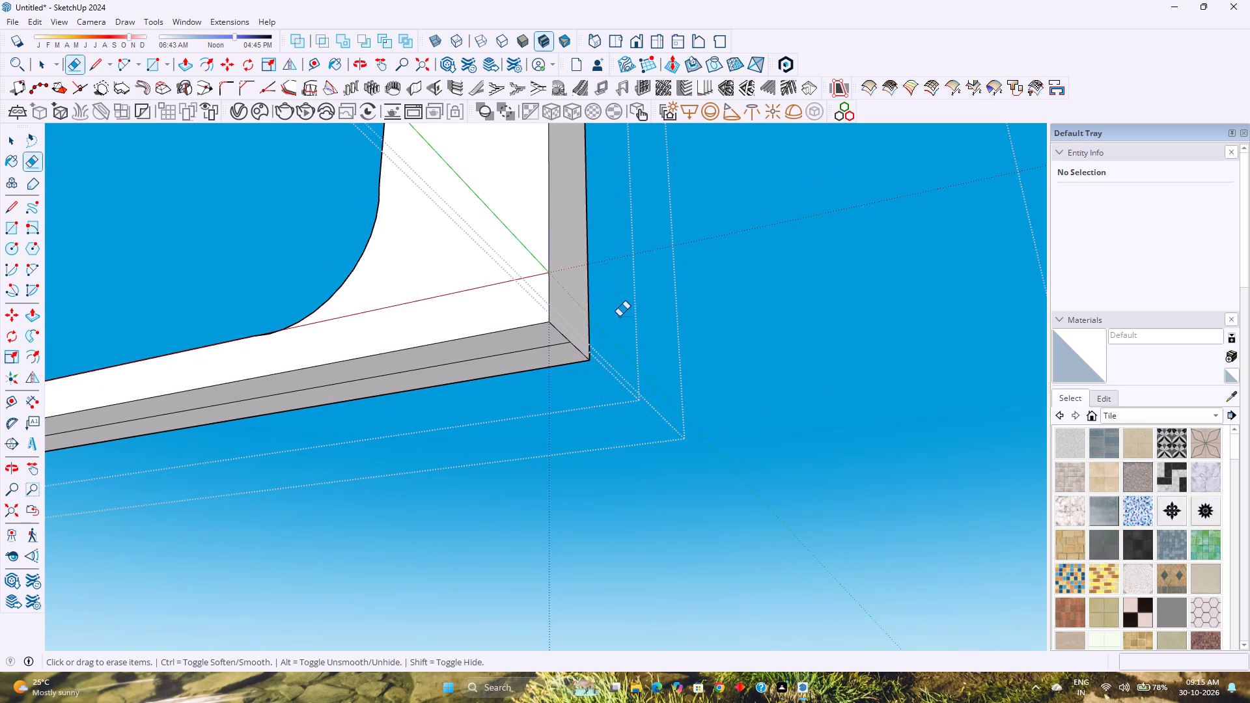
scroll(620, 314, "down", 2)
Push/Pull the inner half of the frame's underside, including the lower side return, downward by 6".
key("space")
scroll(572, 340, "up", 4)
scroll(544, 338, "down", 3)
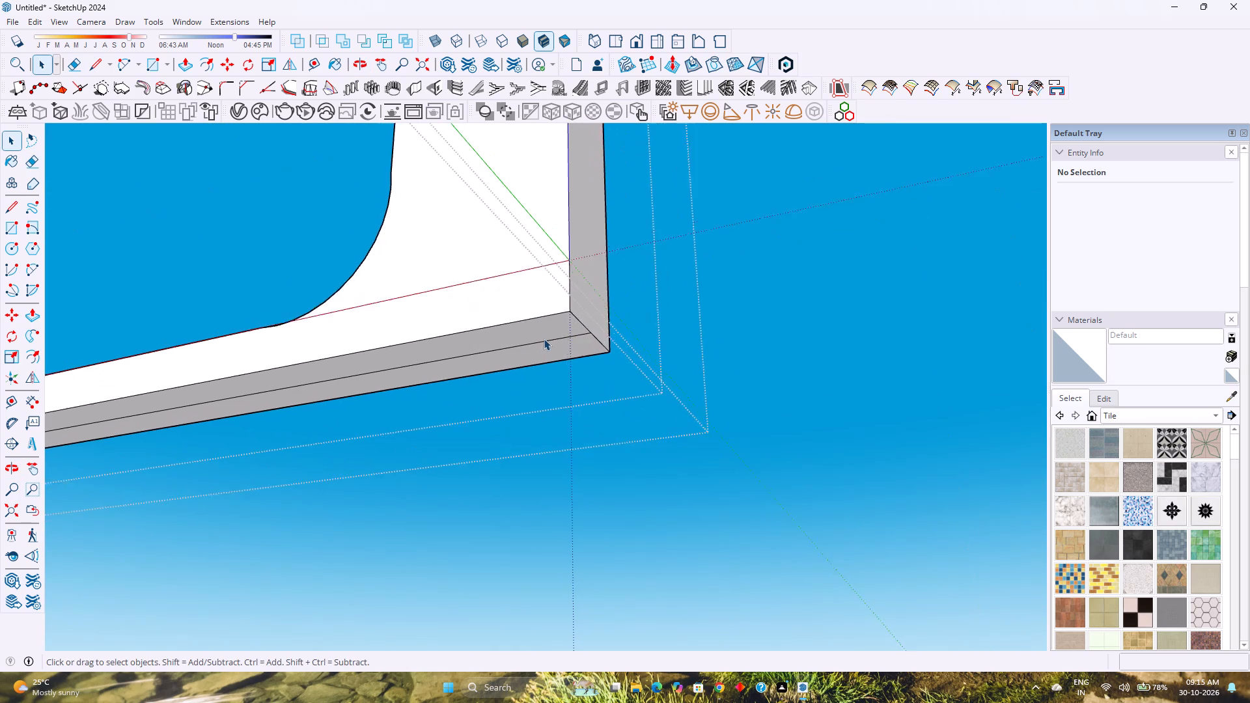
scroll(544, 338, "down", 1)
scroll(544, 338, "up", 2)
scroll(544, 338, "down", 5)
middle_click_drag(437, 379, 673, 325, "shift")
scroll(699, 322, "down", 7)
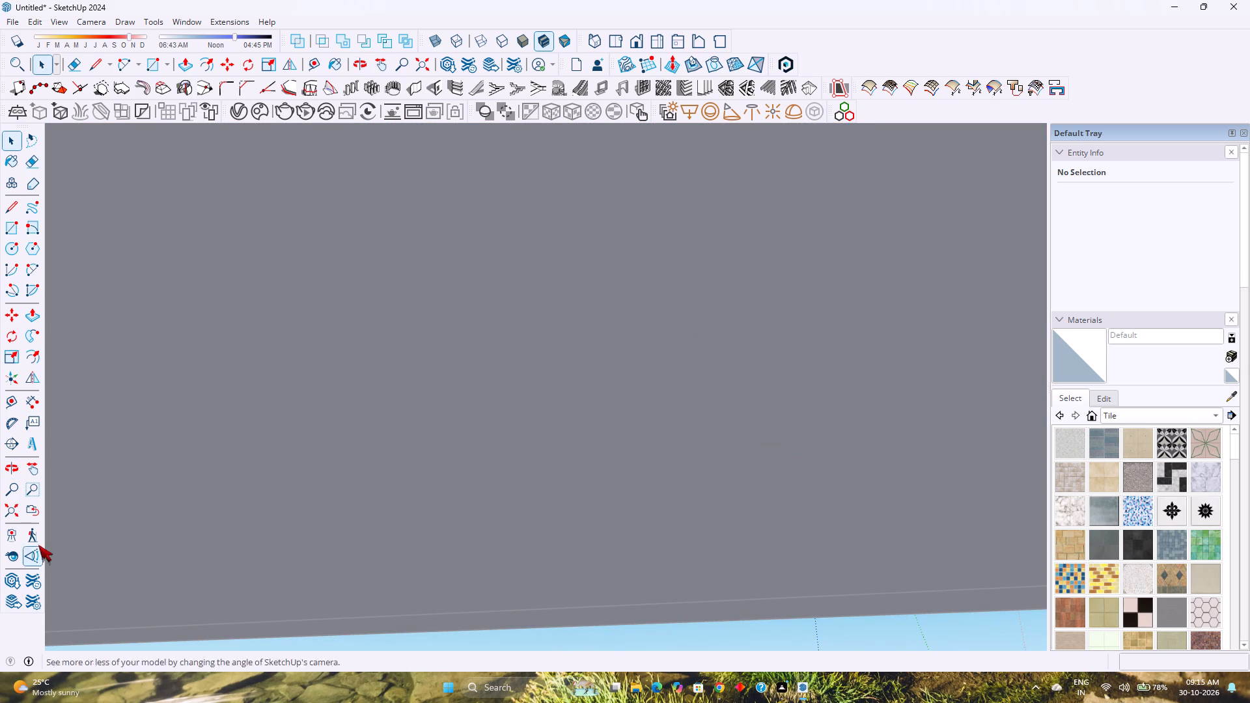
left_click(16, 514)
middle_click_drag(359, 454, 171, 544)
scroll(201, 505, "down", 4)
middle_click_drag(535, 454, 494, 472, "shift")
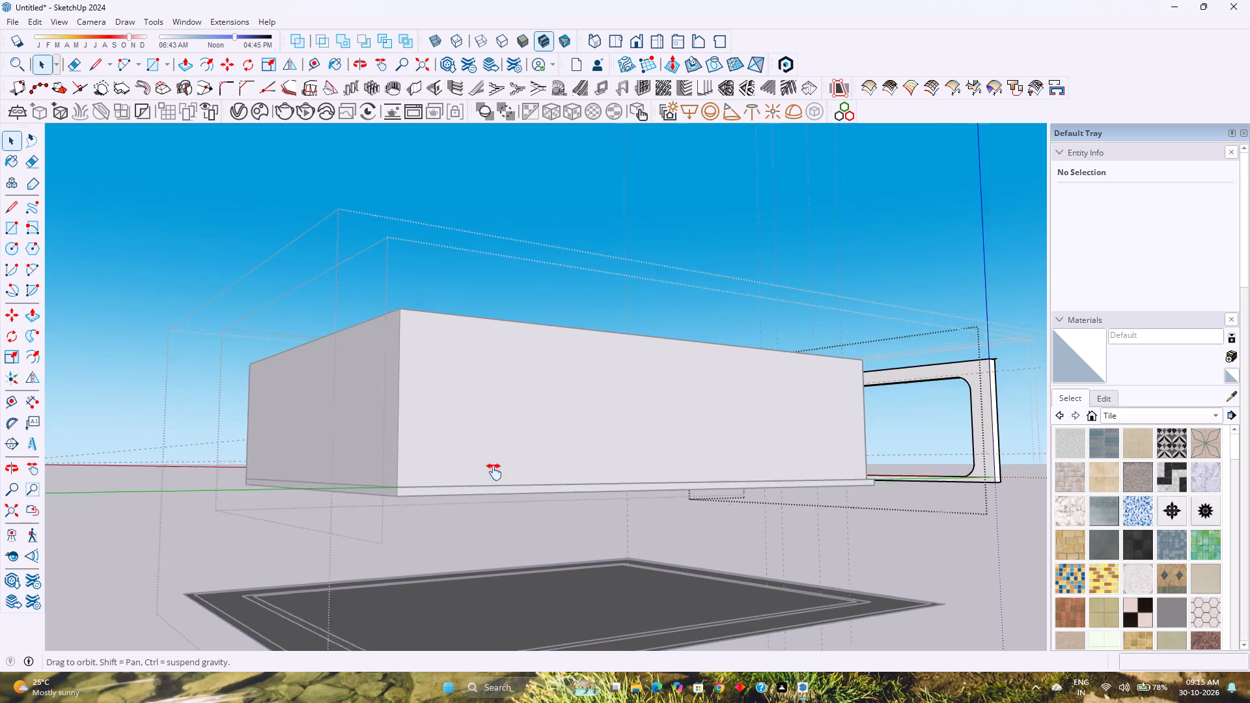
middle_click_drag(494, 472, 176, 545, "shift")
middle_click(176, 545, "shift")
scroll(684, 532, "up", 16)
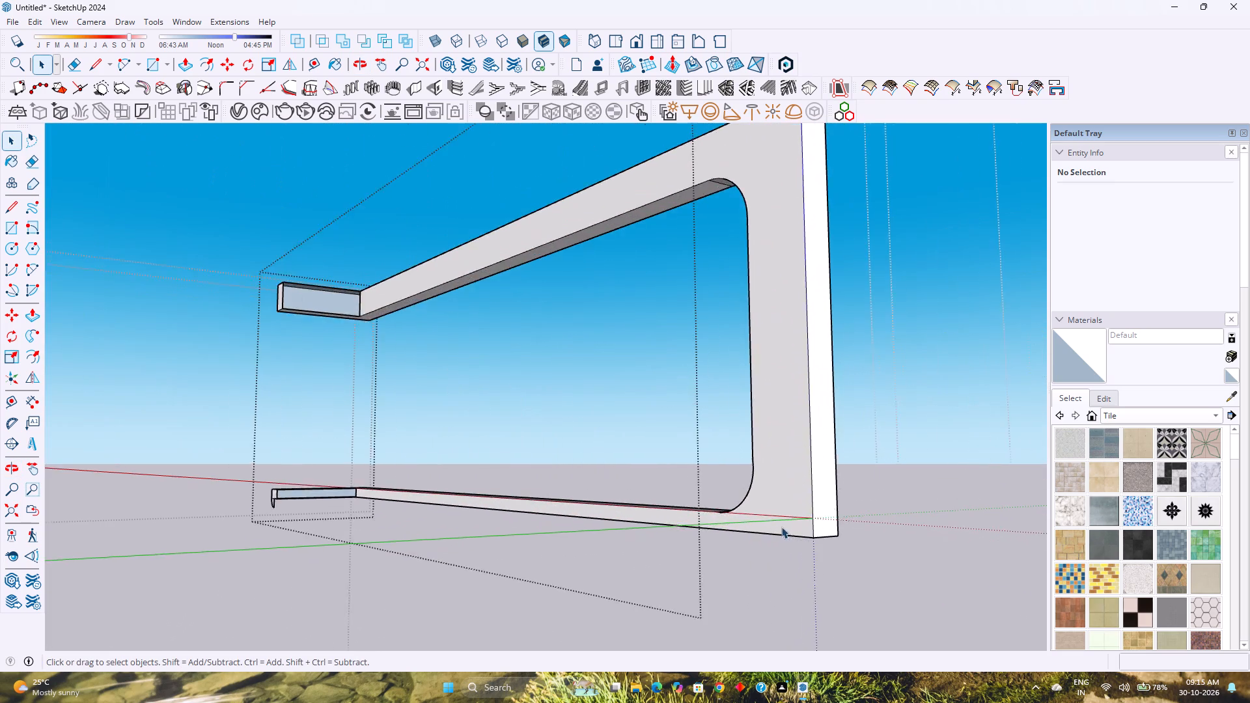
middle_click_drag(781, 525, 734, 473)
scroll(763, 536, "up", 6)
middle_click_drag(777, 520, 730, 480)
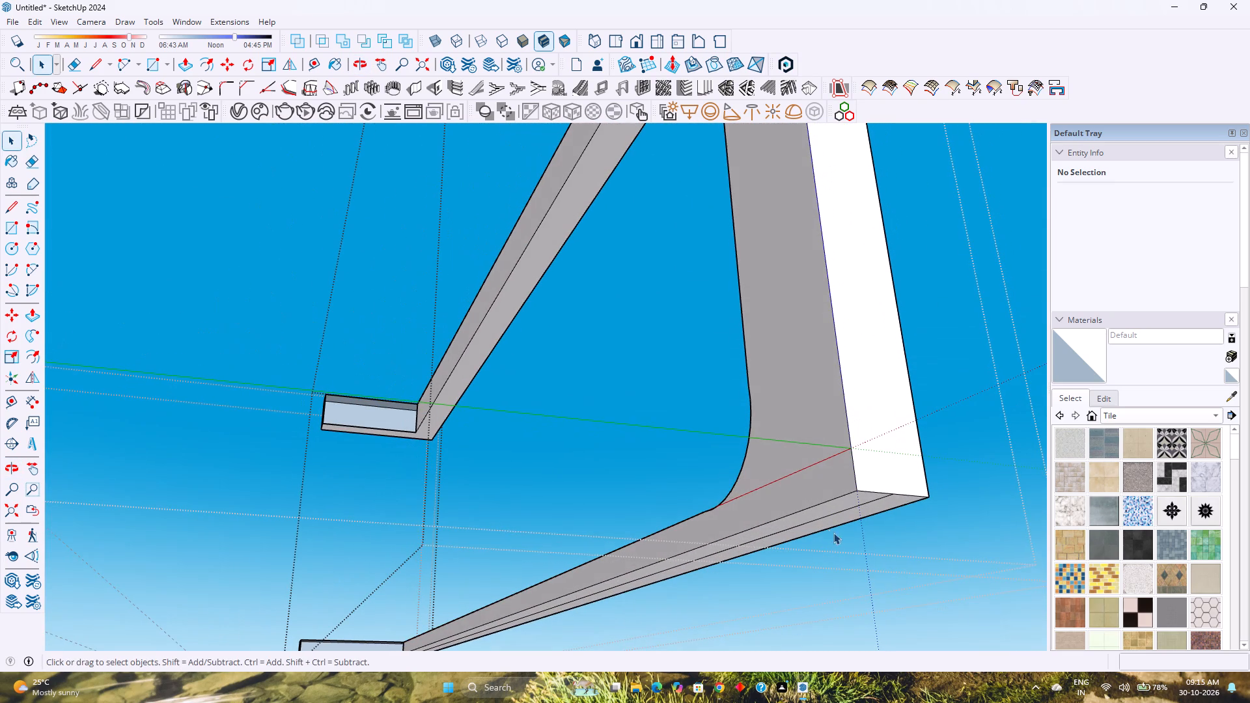
key("p")
left_click(836, 499)
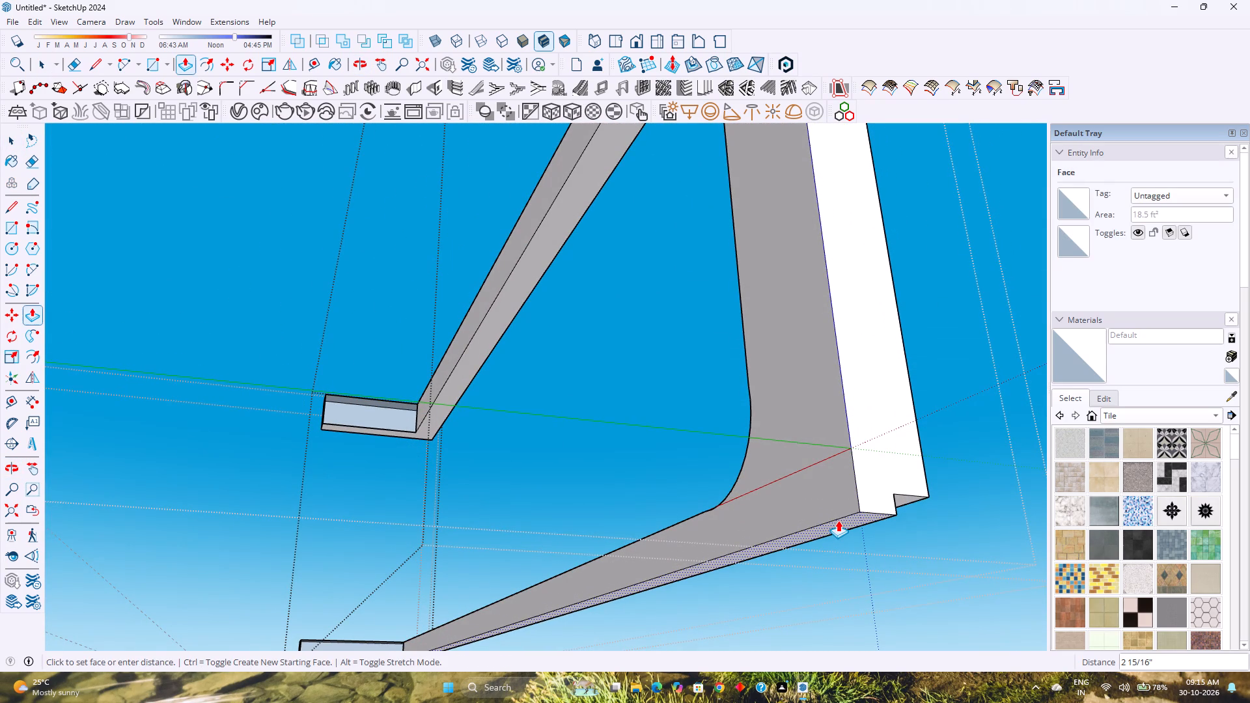
key("6")
key("Return")
Close the open strip on the lower side return's inner face with a 4' 6" line, and erase that seam line.
scroll(838, 520, "down", 2)
middle_click_drag(846, 513, 661, 567)
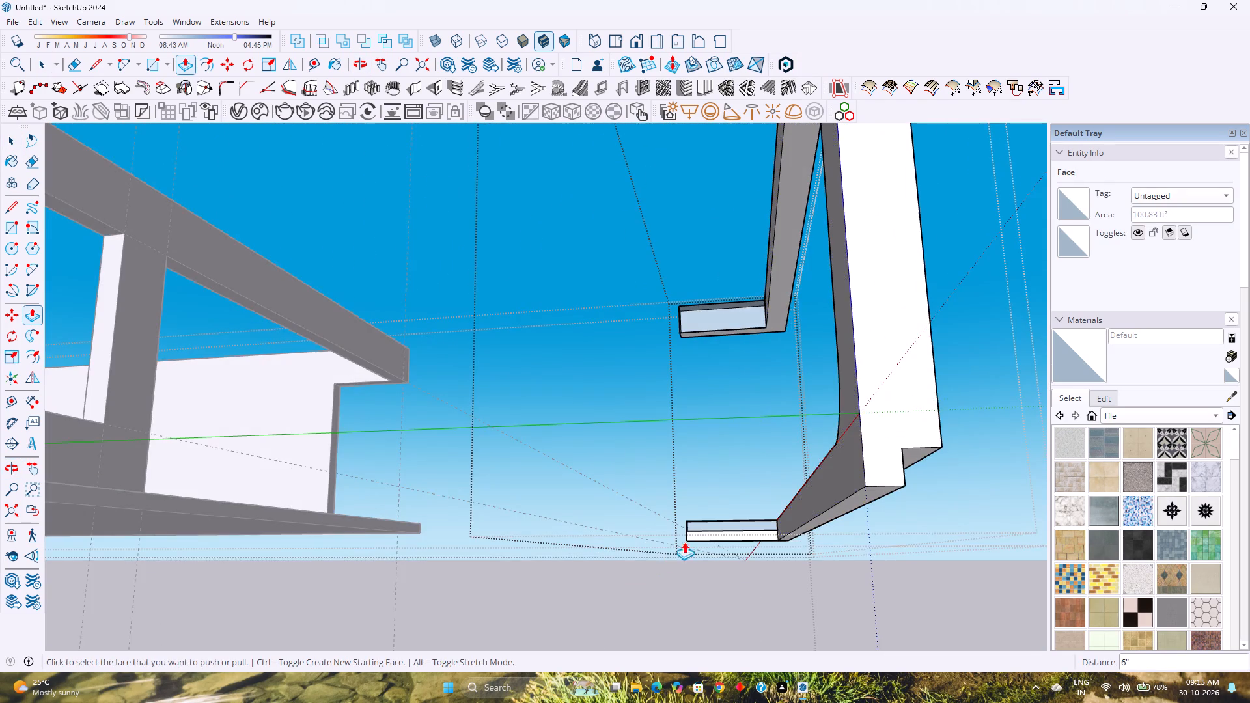
scroll(706, 527, "up", 8)
middle_click_drag(708, 527, 891, 586)
scroll(812, 541, "up", 5)
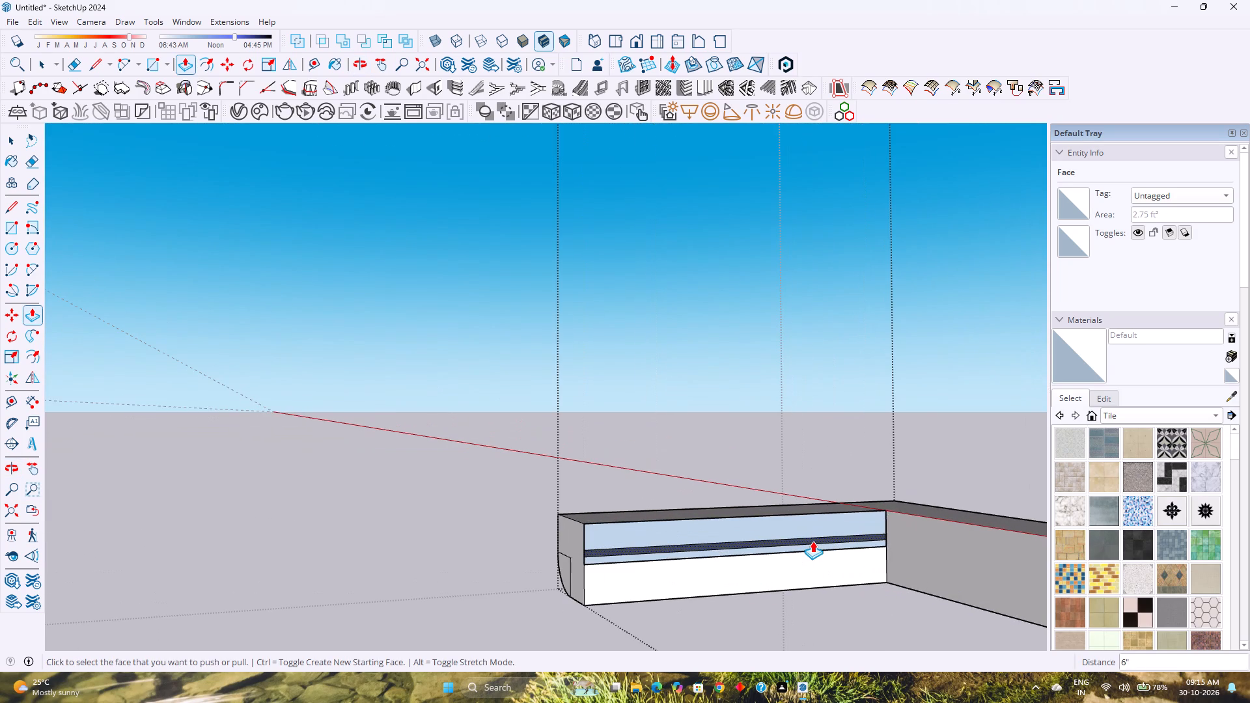
key("l")
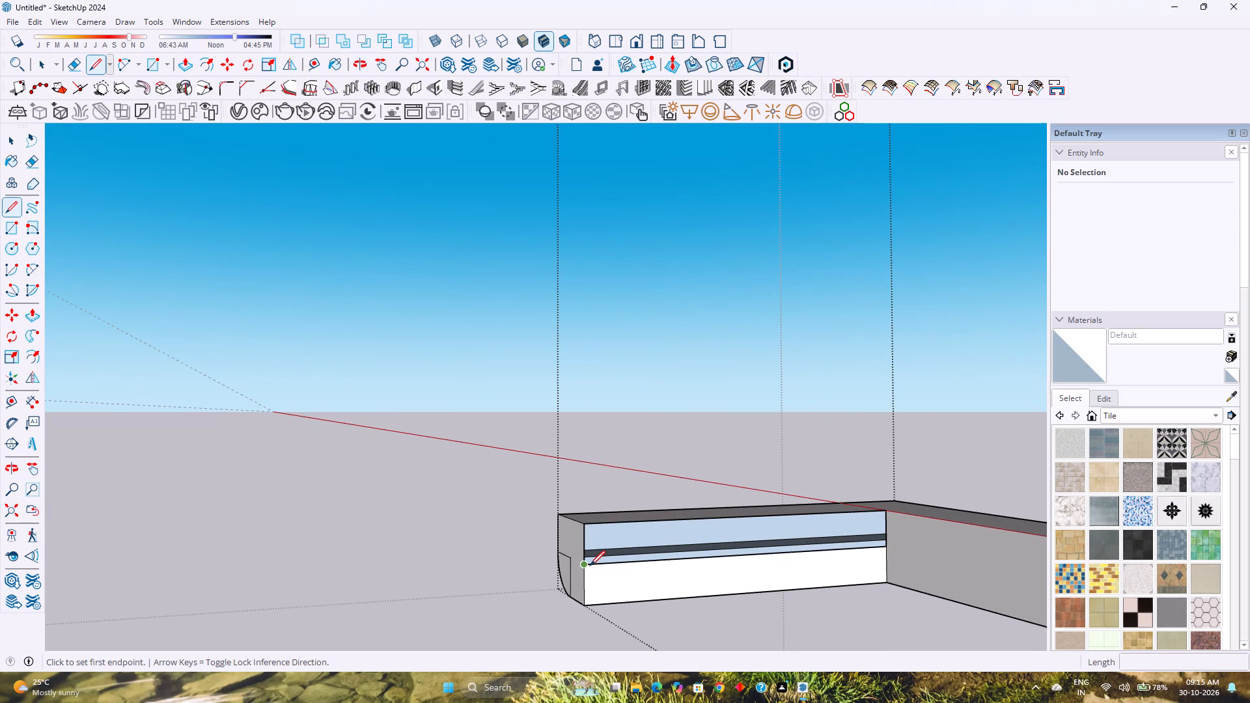
left_click(590, 566)
left_click(879, 549)
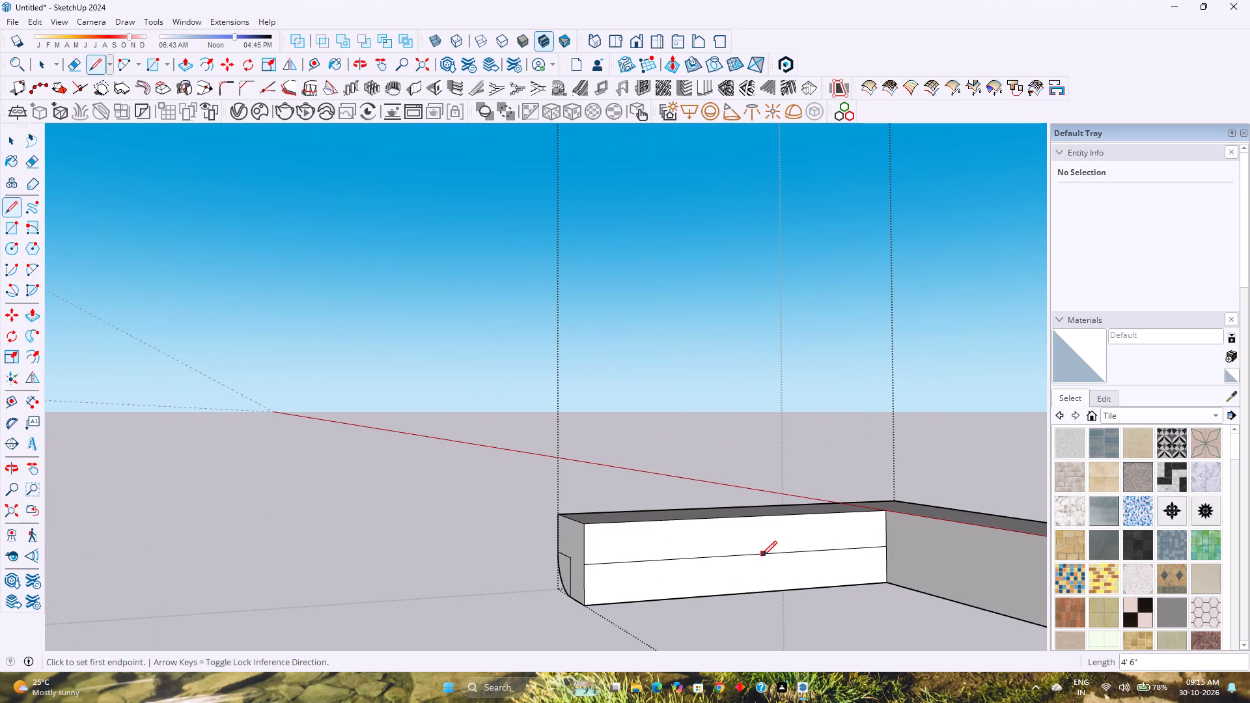
key("e")
left_click(757, 556)
scroll(755, 555, "down", 5)
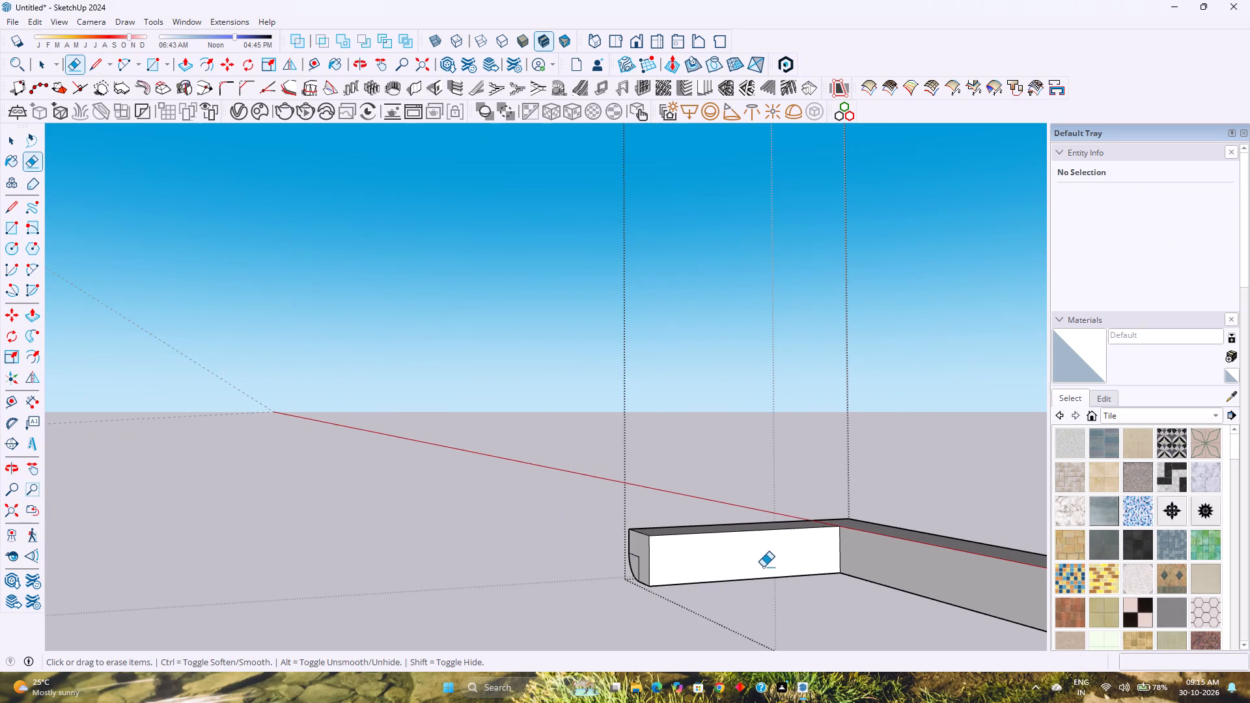
Draw a 12' vertical line down the frame's end face, from its top middle point to the bottom notch corner.
middle_click_drag(767, 569, 661, 545)
scroll(661, 541, "down", 14)
middle_click_drag(844, 569, 837, 635)
middle_click_drag(829, 611, 738, 506, "shift")
scroll(753, 557, "up", 3)
middle_click_drag(753, 569, 866, 661)
scroll(767, 551, "up", 2)
scroll(774, 534, "down", 1)
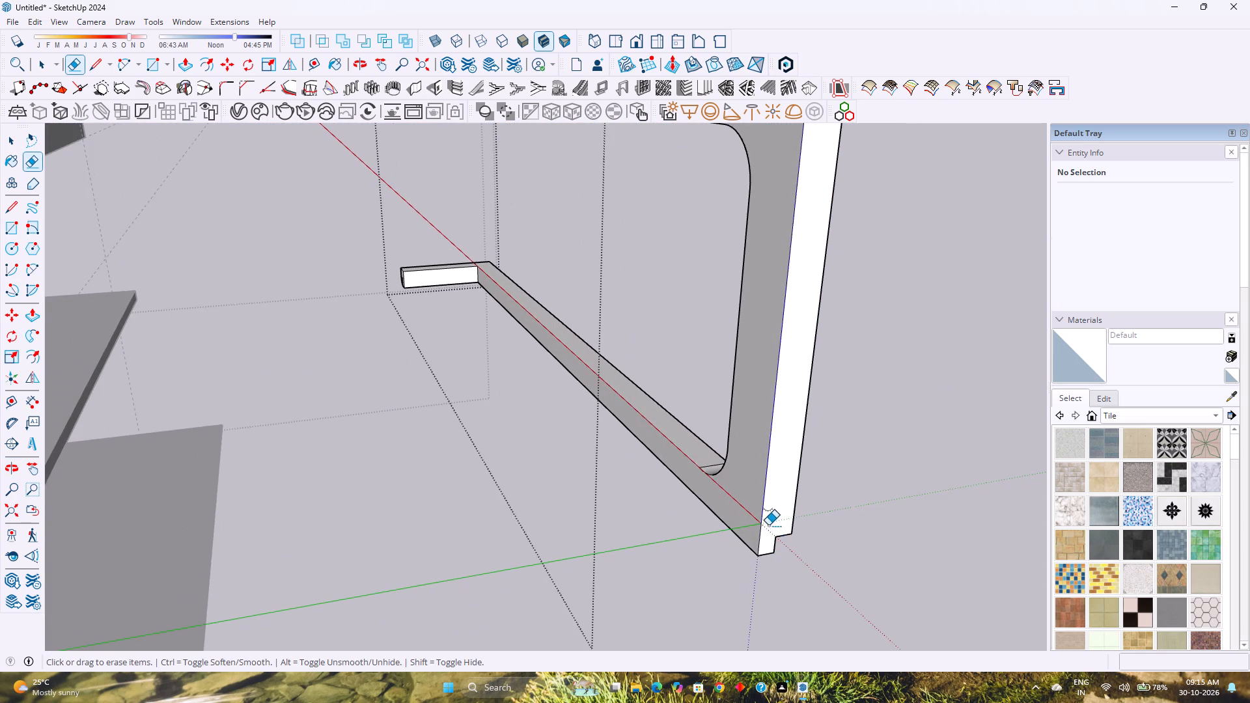
middle_click_drag(768, 525, 531, 635, "shift")
middle_click(531, 635, "shift")
scroll(532, 585, "down", 3)
key("l")
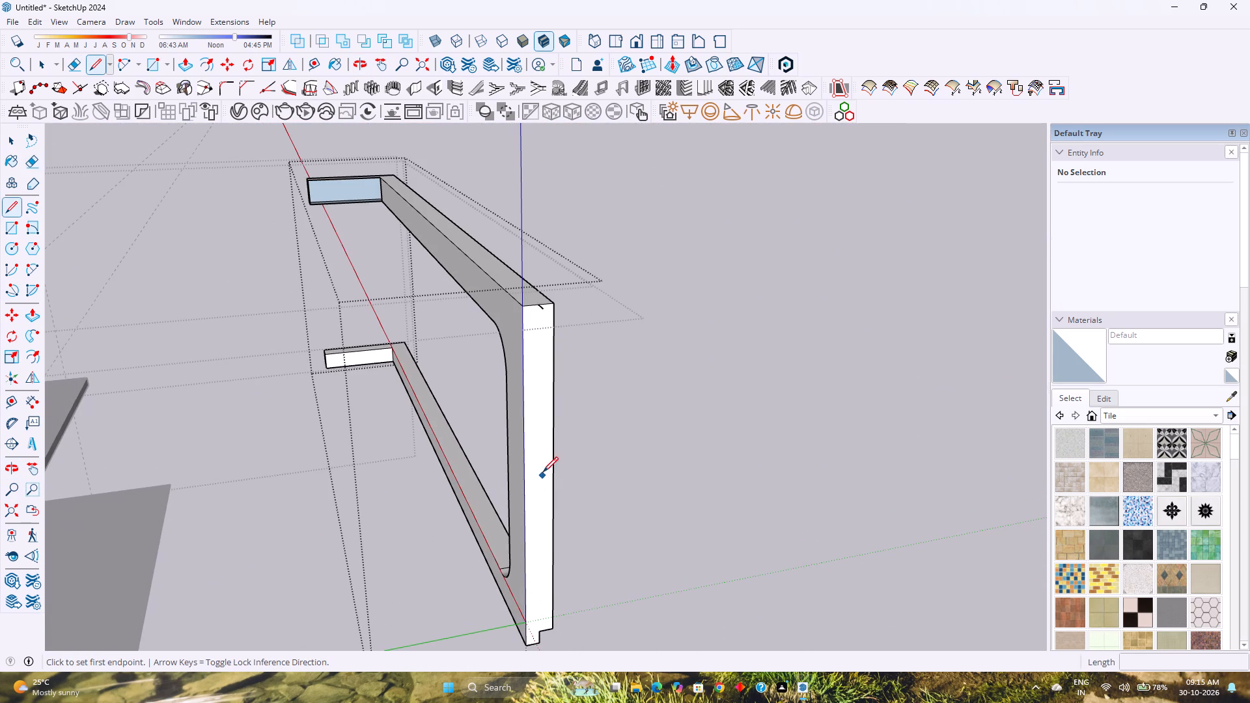
left_click(538, 304)
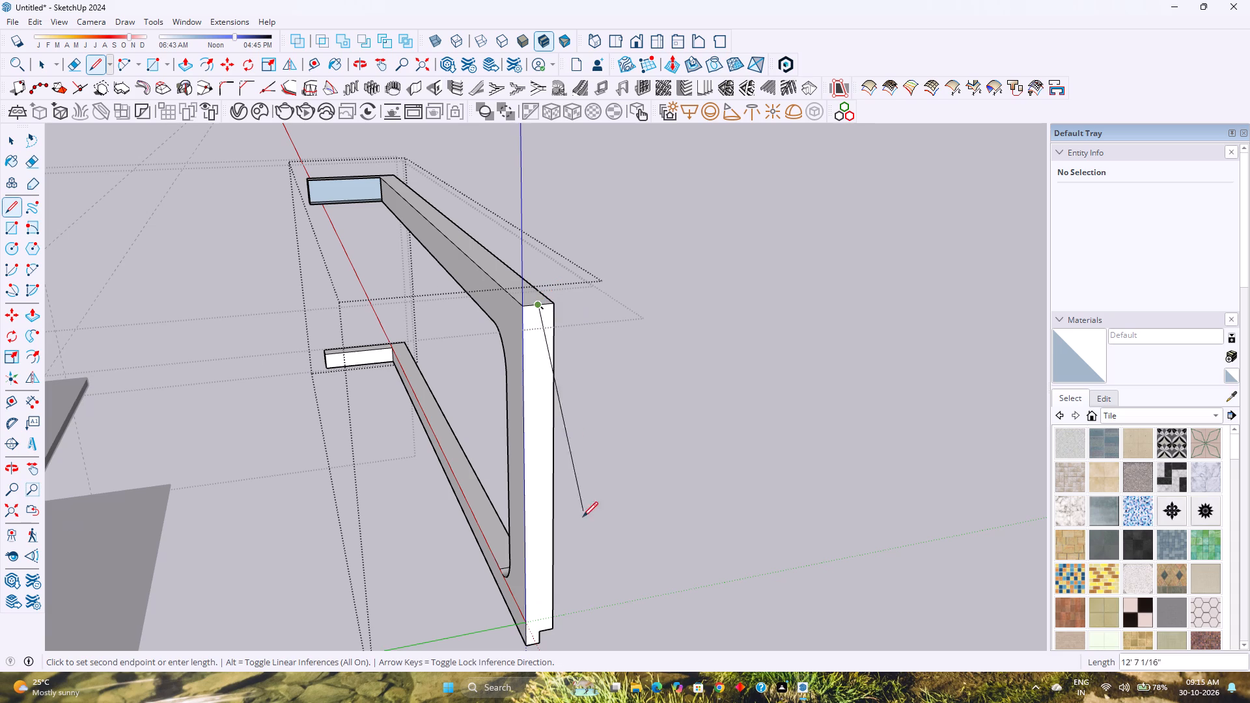
left_click(538, 629)
Push/Pull the inner half of the frame's end face outward by 6".
key("p")
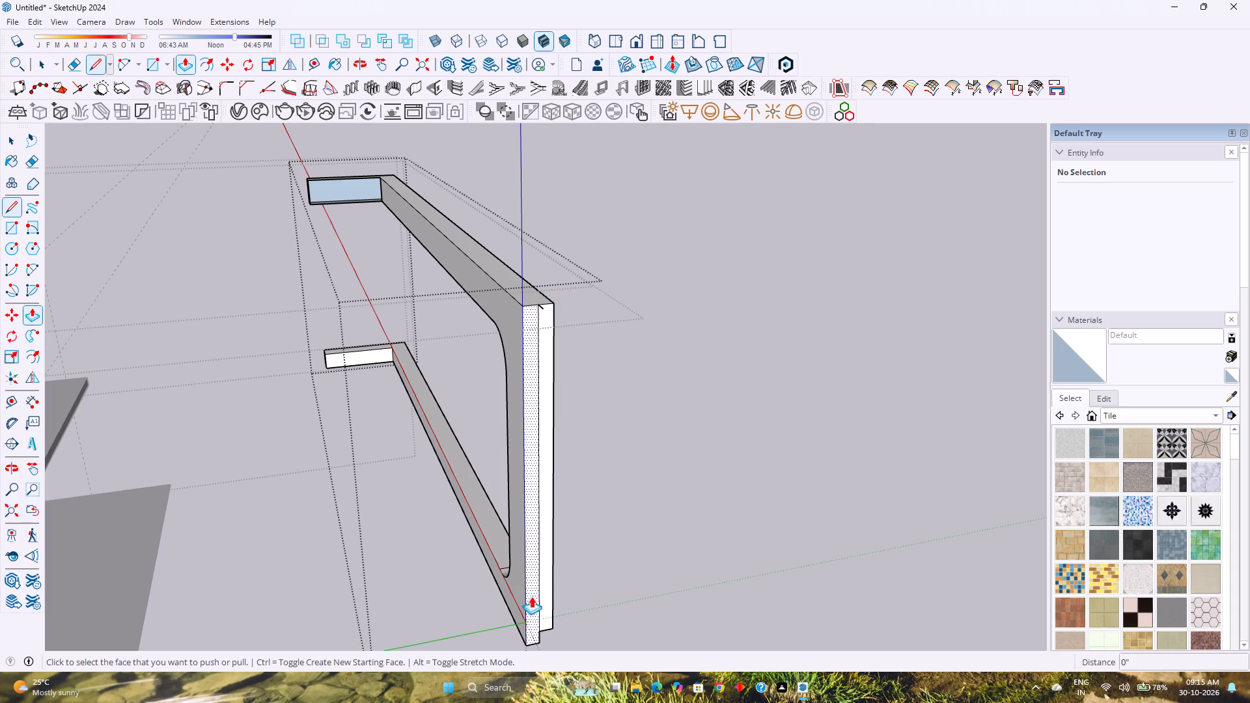
left_click(536, 591)
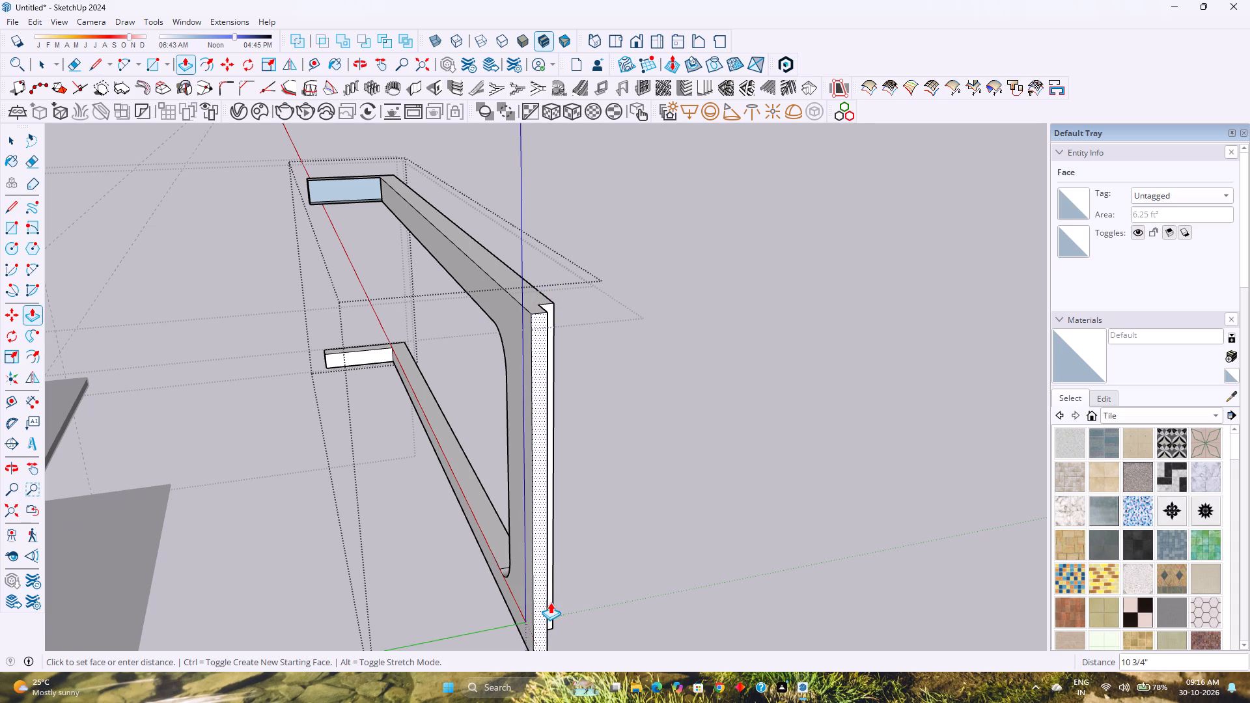
key("6")
key("Return")
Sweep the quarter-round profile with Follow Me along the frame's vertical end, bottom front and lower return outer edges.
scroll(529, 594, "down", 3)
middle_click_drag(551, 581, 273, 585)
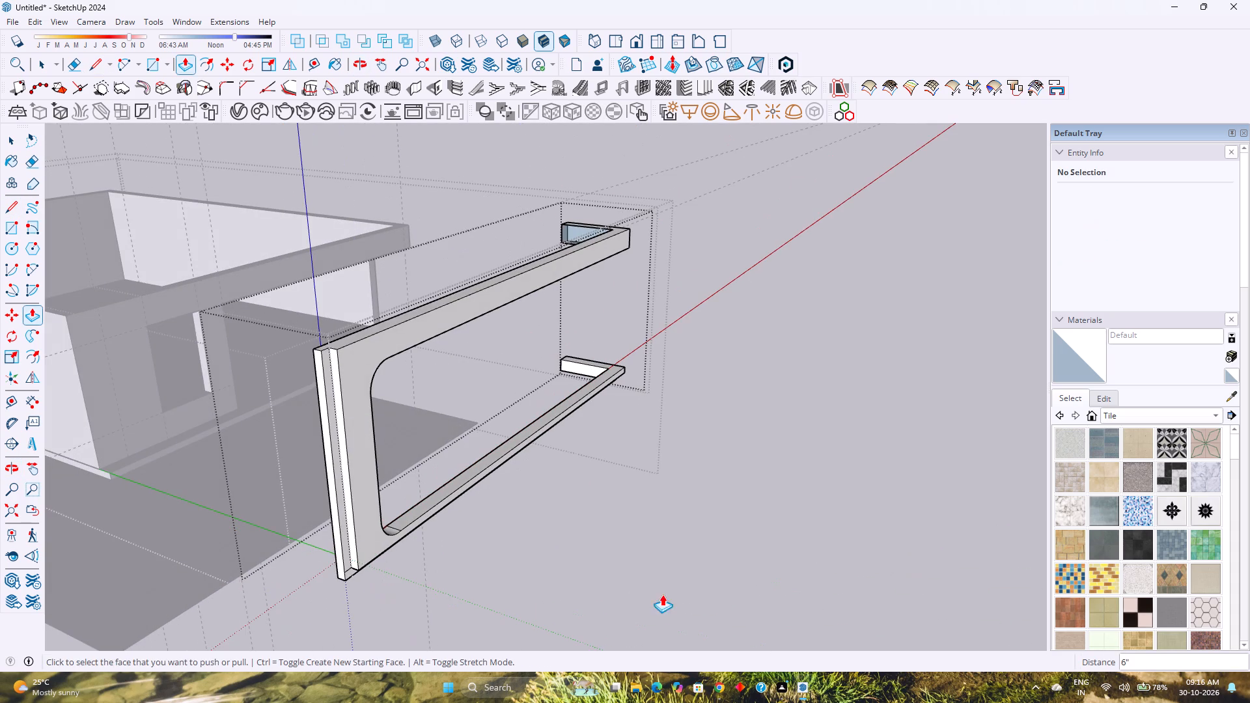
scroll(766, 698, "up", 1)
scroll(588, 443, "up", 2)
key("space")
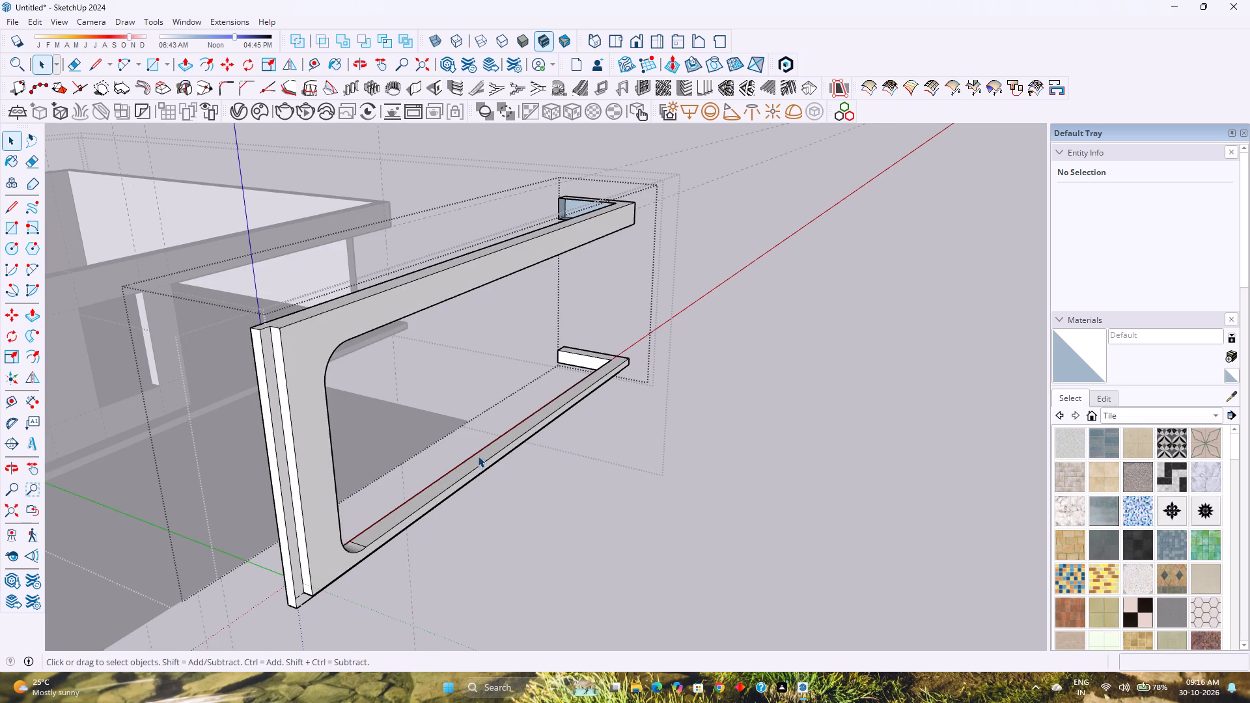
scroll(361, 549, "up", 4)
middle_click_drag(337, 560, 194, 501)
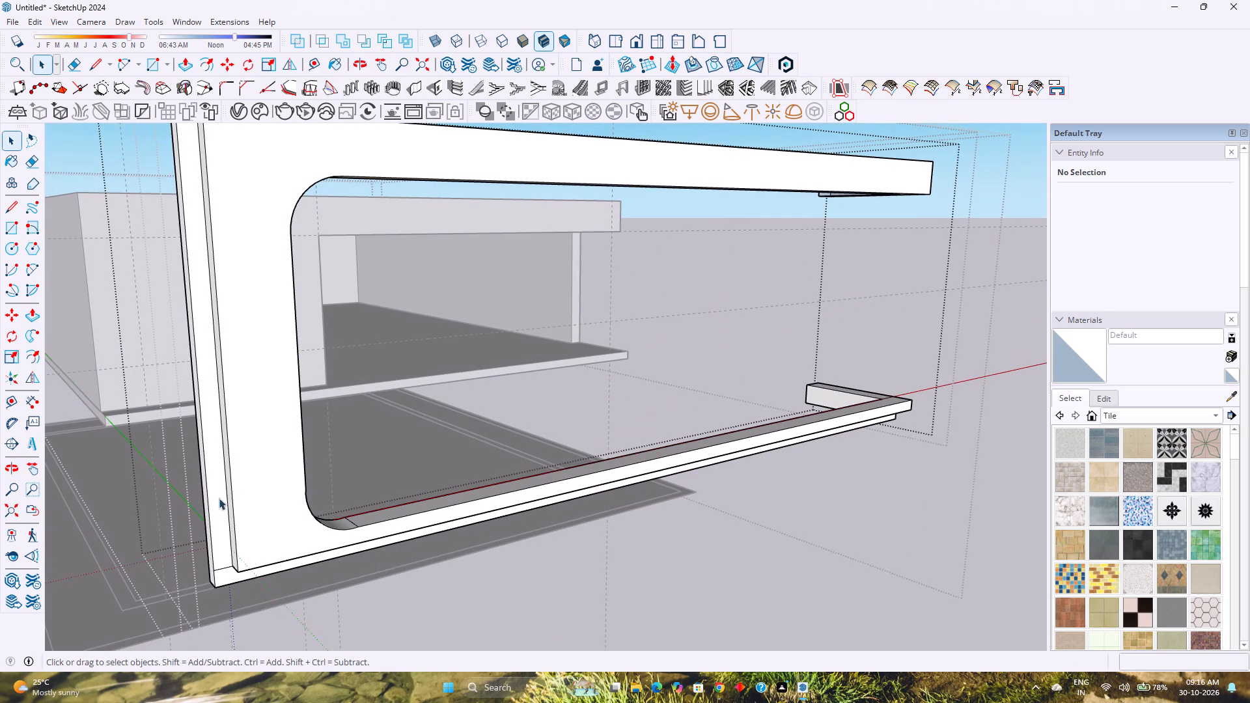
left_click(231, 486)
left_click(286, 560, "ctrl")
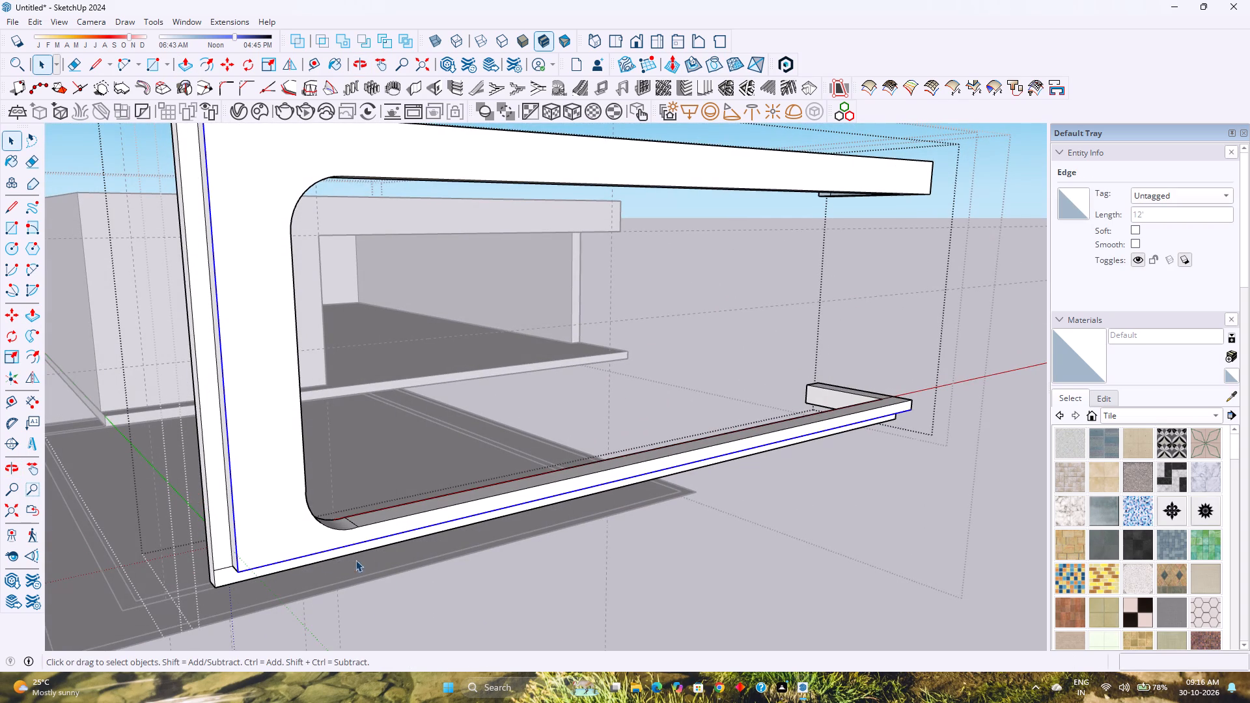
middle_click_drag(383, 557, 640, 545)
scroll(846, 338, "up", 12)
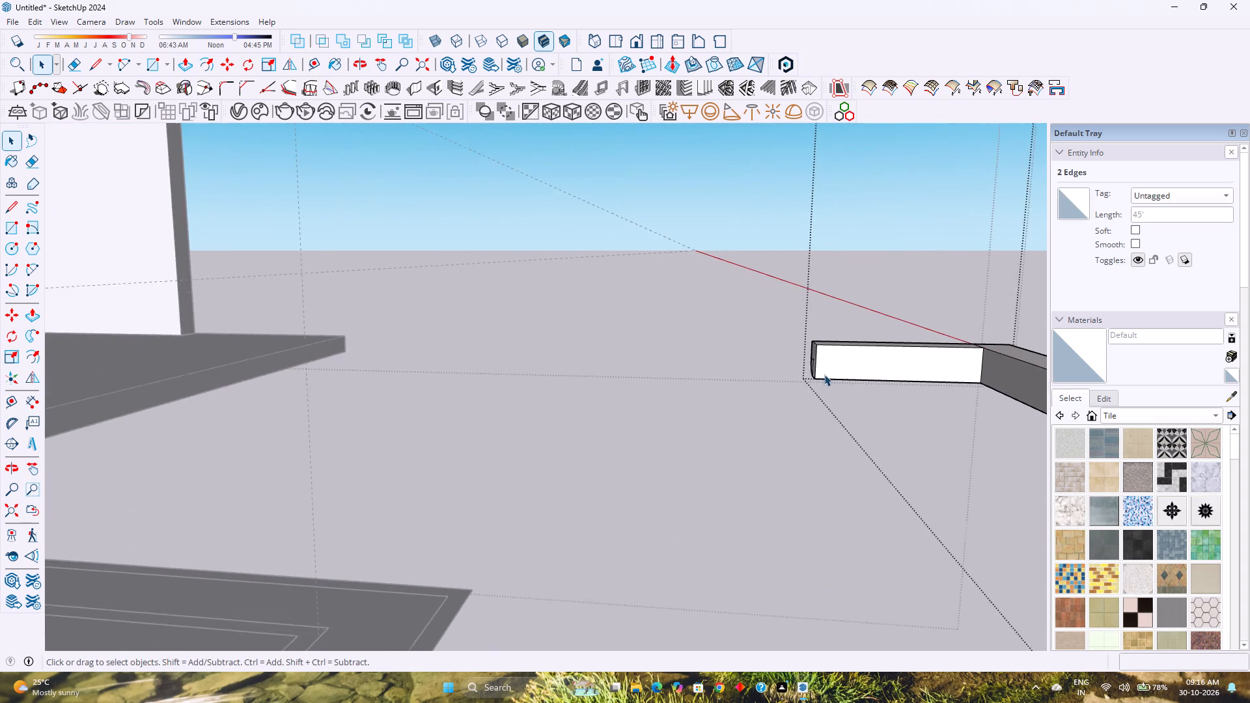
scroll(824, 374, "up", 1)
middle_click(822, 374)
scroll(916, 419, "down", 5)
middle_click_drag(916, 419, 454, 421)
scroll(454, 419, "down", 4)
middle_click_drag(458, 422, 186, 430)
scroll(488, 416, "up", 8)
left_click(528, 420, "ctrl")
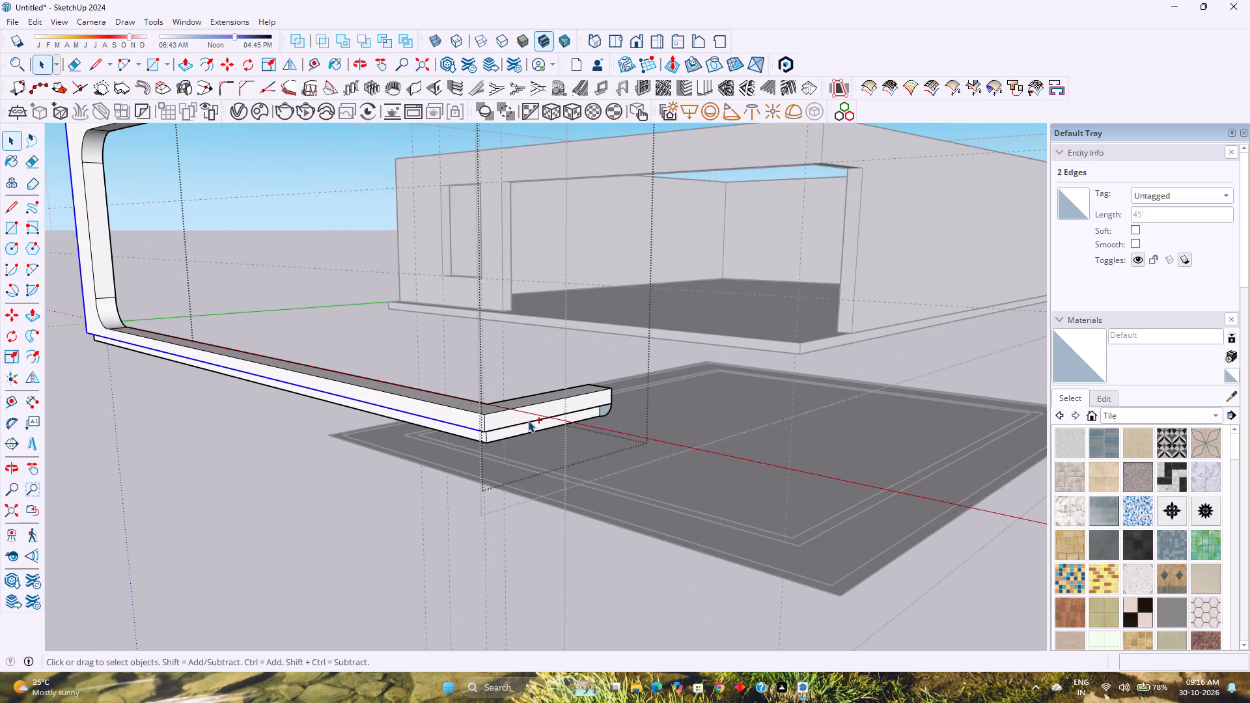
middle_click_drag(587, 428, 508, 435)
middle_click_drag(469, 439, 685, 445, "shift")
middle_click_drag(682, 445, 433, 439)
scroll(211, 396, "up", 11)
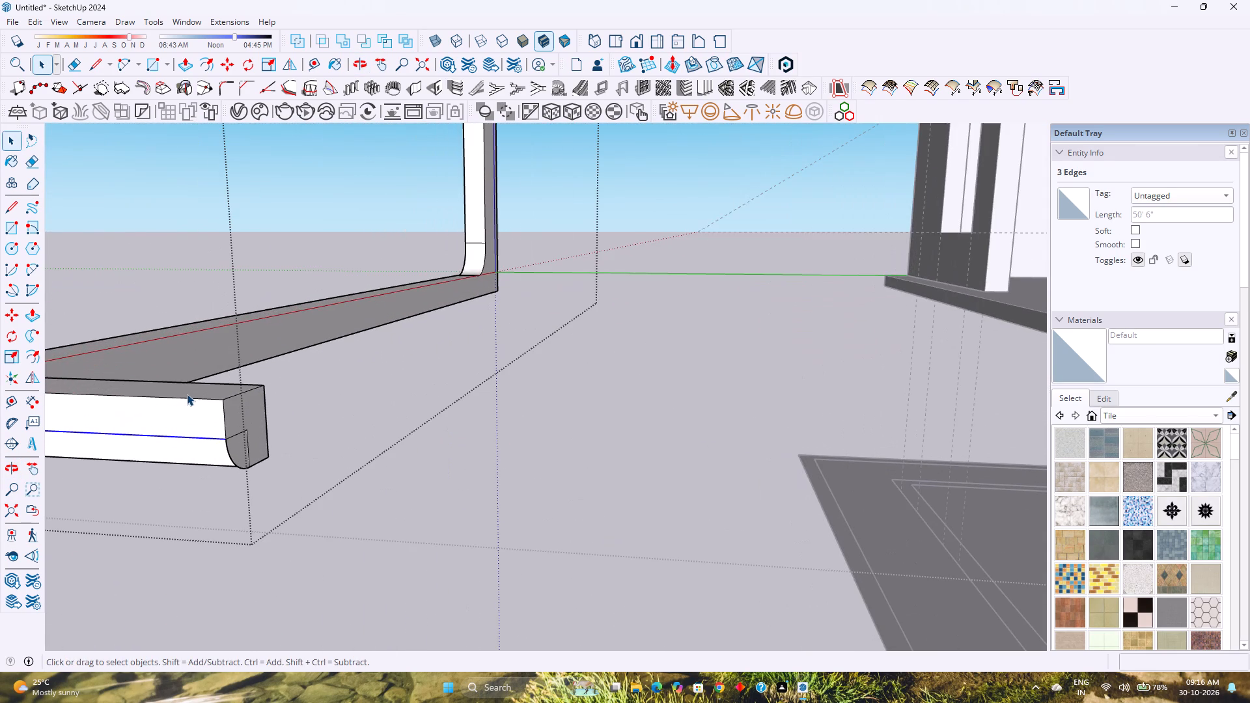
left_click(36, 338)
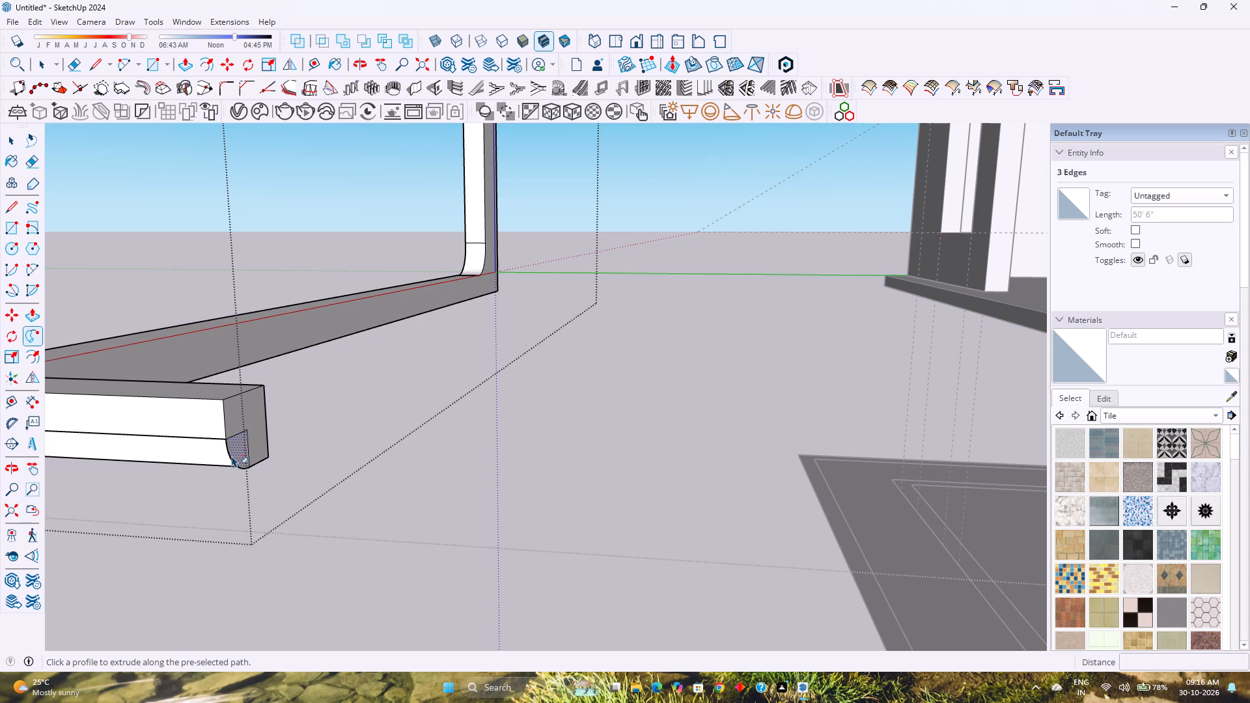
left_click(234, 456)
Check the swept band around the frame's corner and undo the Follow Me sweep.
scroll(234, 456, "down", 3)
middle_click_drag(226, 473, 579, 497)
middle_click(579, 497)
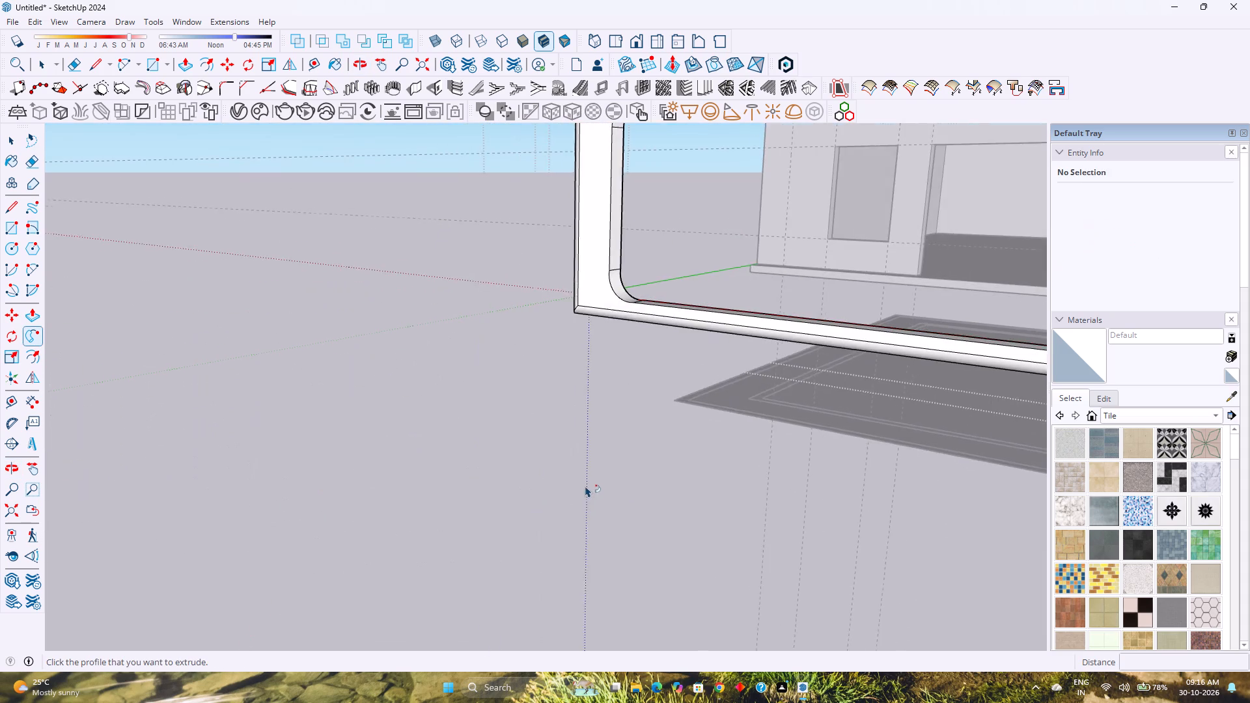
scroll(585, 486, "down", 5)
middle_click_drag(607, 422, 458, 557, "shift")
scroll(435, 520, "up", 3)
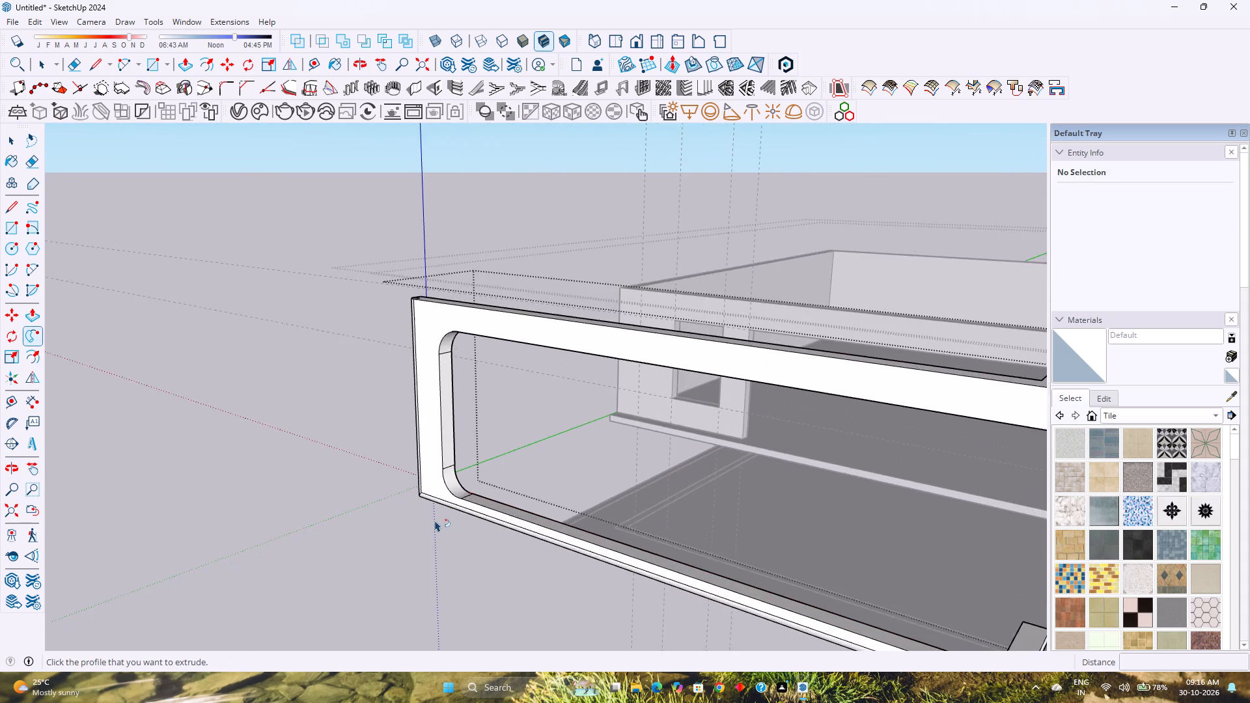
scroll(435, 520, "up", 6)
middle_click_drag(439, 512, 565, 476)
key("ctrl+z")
Weld the edges of the quarter-round profile at the end of the lower side return.
middle_click_drag(576, 476, 575, 478)
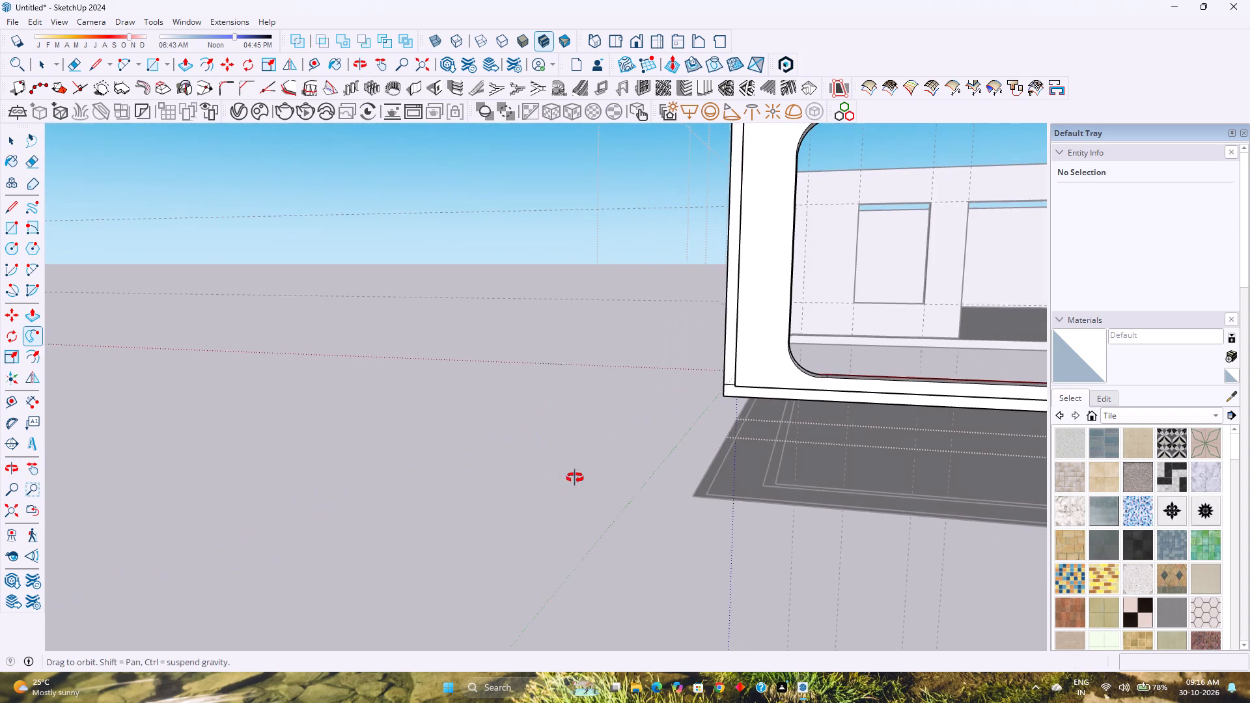
middle_click_drag(575, 478, 362, 493)
scroll(356, 493, "down", 4)
middle_click_drag(461, 549, 279, 495)
key("space")
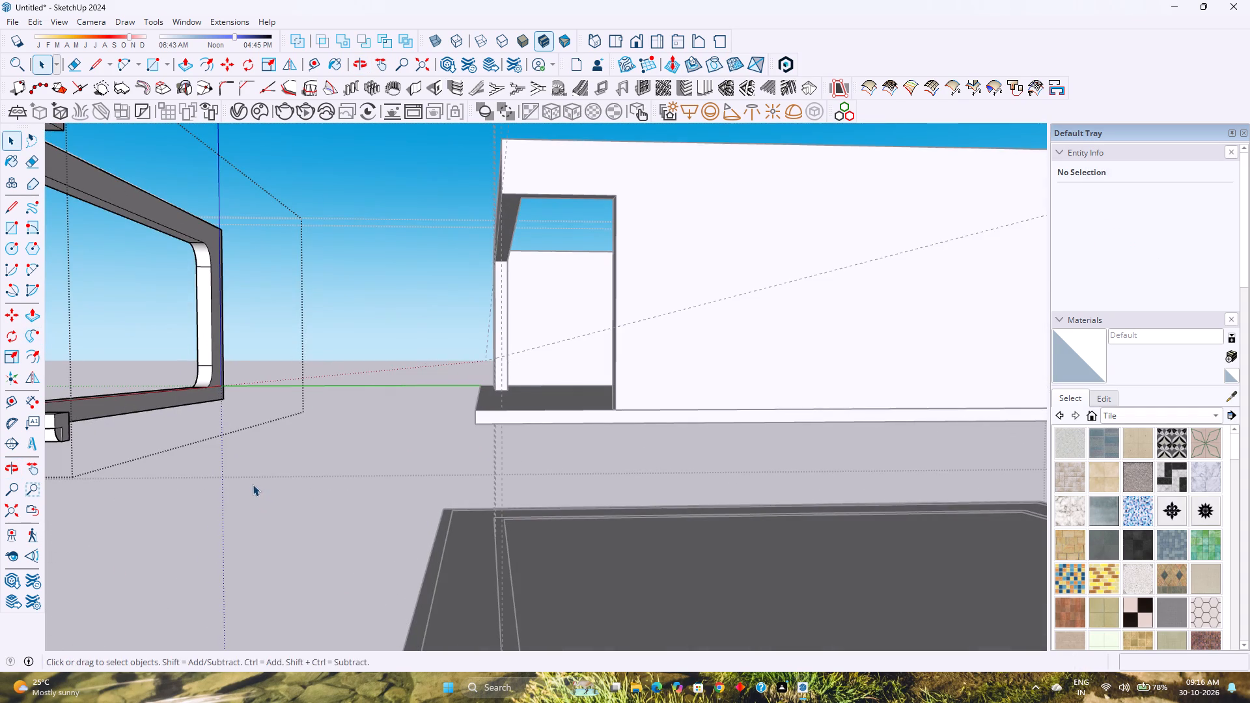
middle_click_drag(253, 484, 415, 473)
scroll(393, 467, "up", 3)
scroll(386, 407, "up", 6)
middle_click_drag(392, 351, 347, 361)
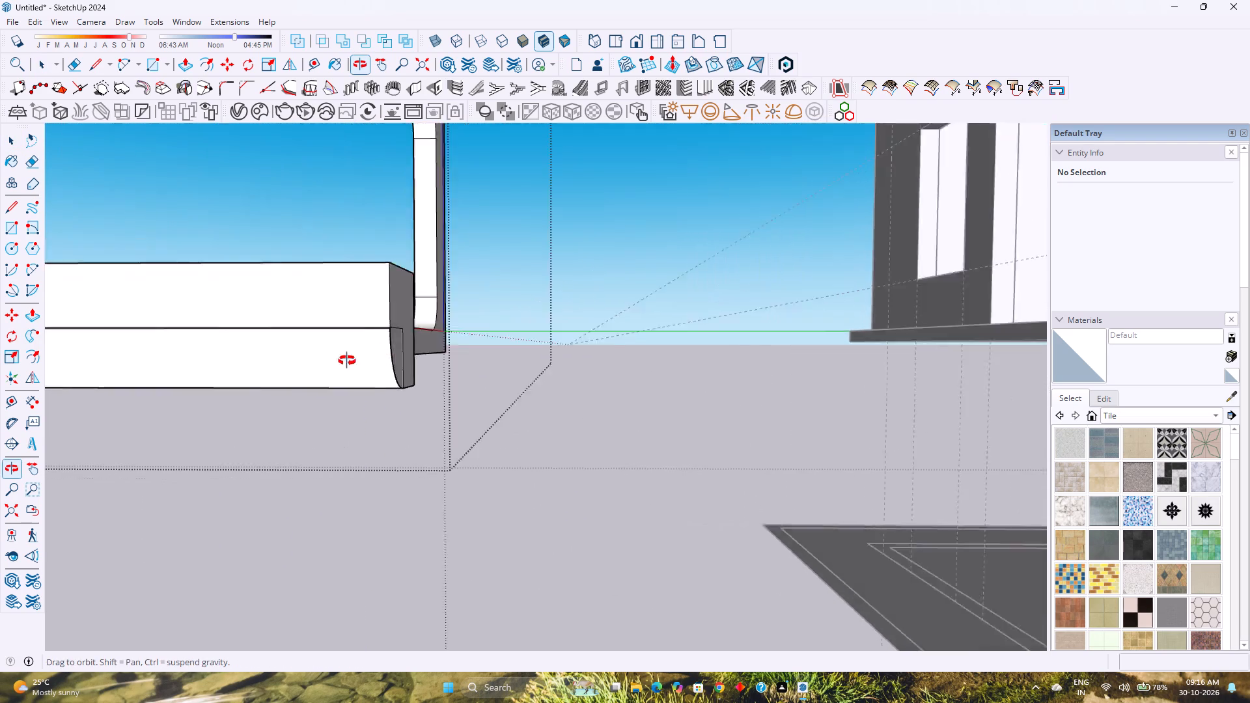
middle_click_drag(347, 361, 160, 401)
double_click(389, 340)
right_click(389, 340)
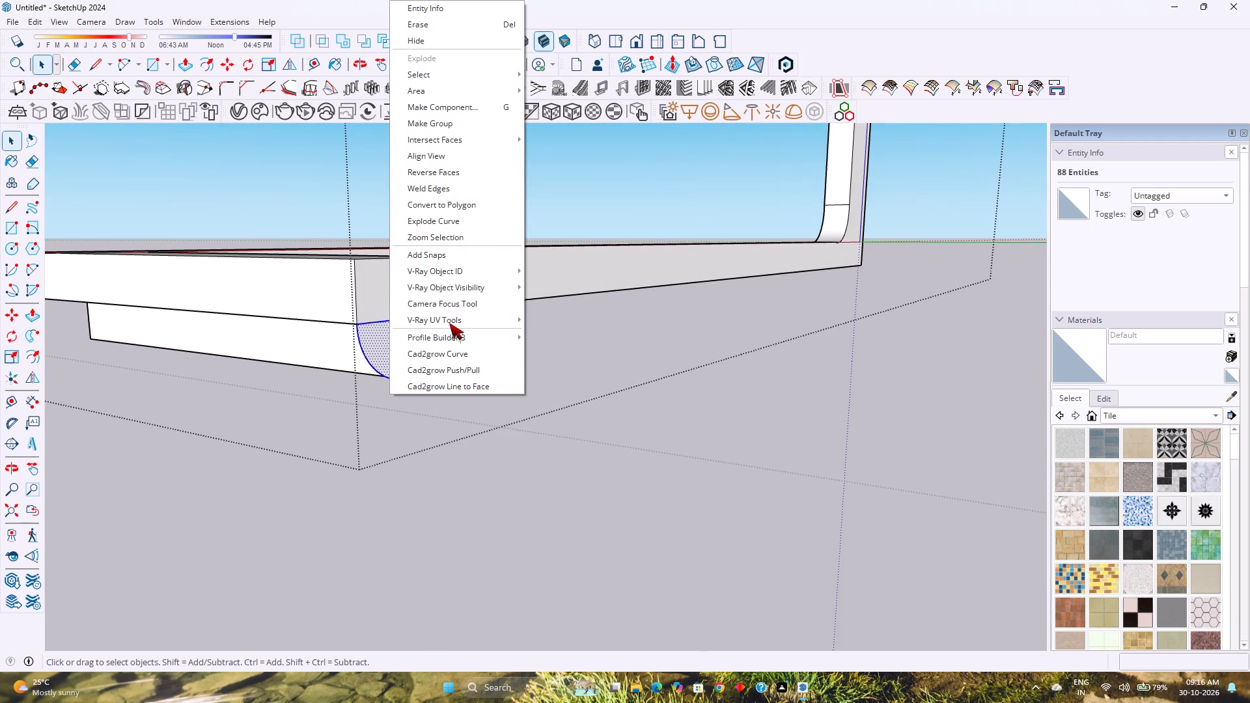
left_click(462, 192)
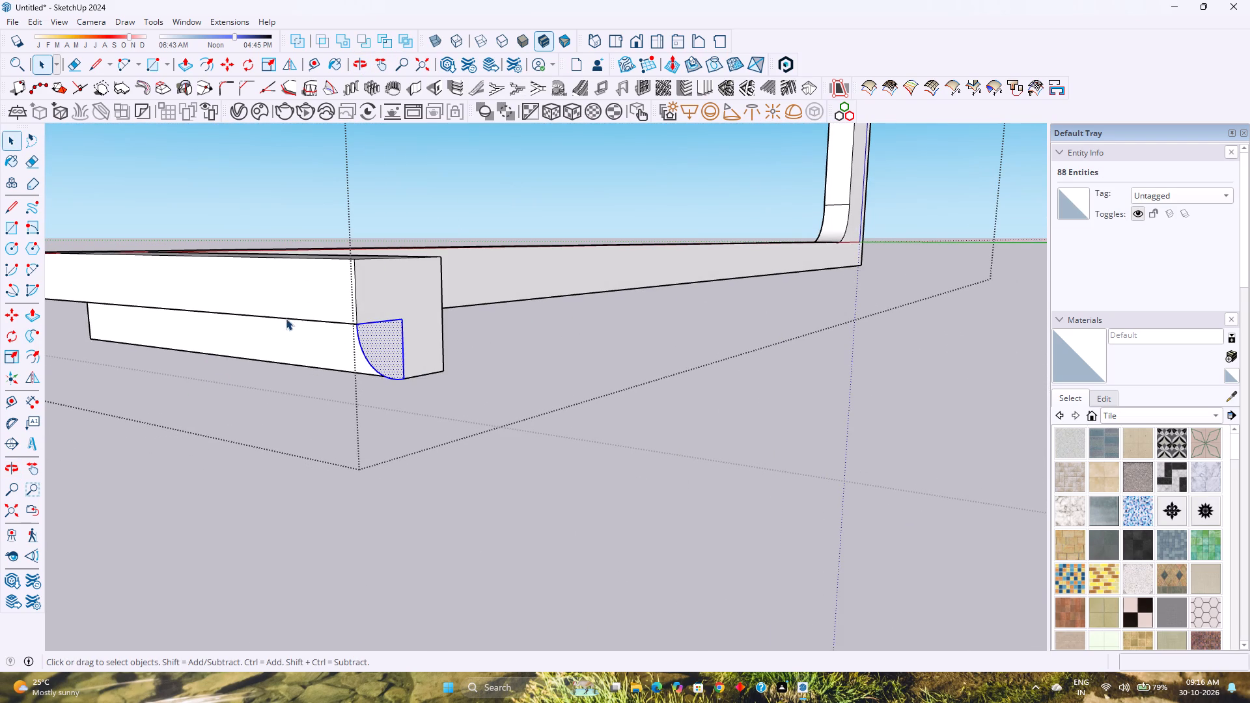
Sweep the quarter-round profile with Follow Me along the stepped edges of the lower return, the bottom front and the vertical end.
left_click(286, 320)
middle_click_drag(234, 339, 776, 403, "ctrl")
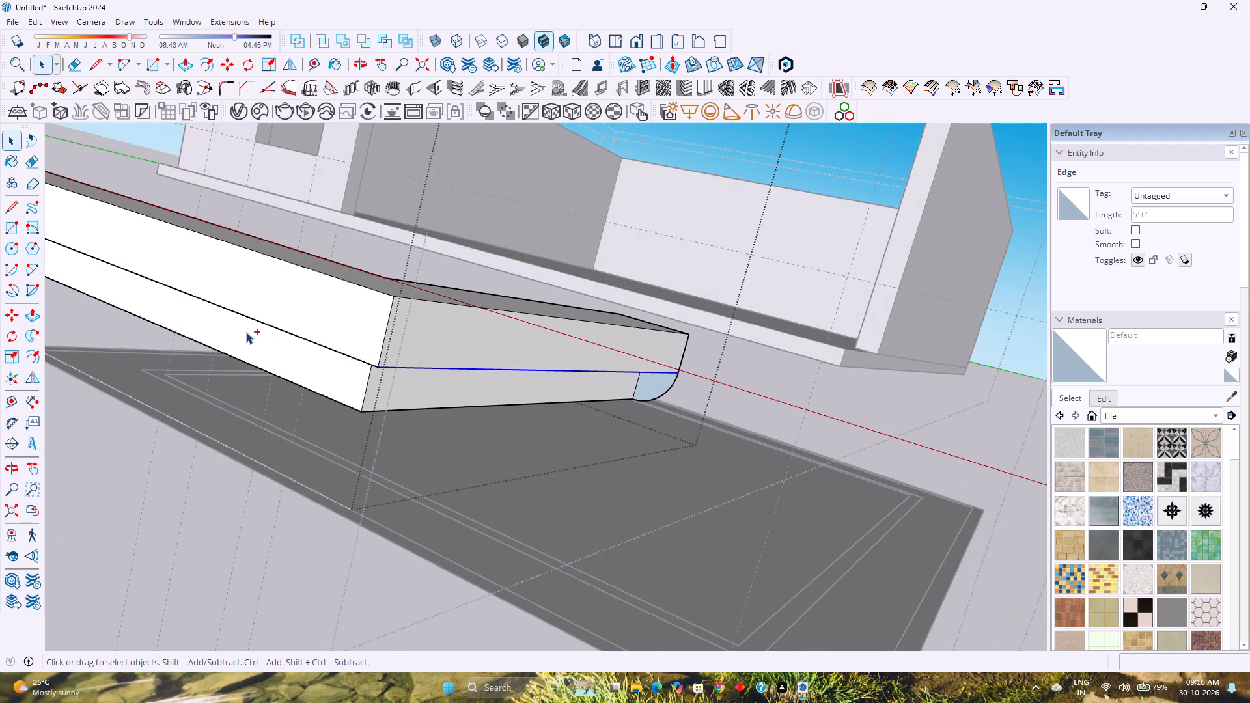
left_click(267, 323, "ctrl")
scroll(270, 323, "down", 10)
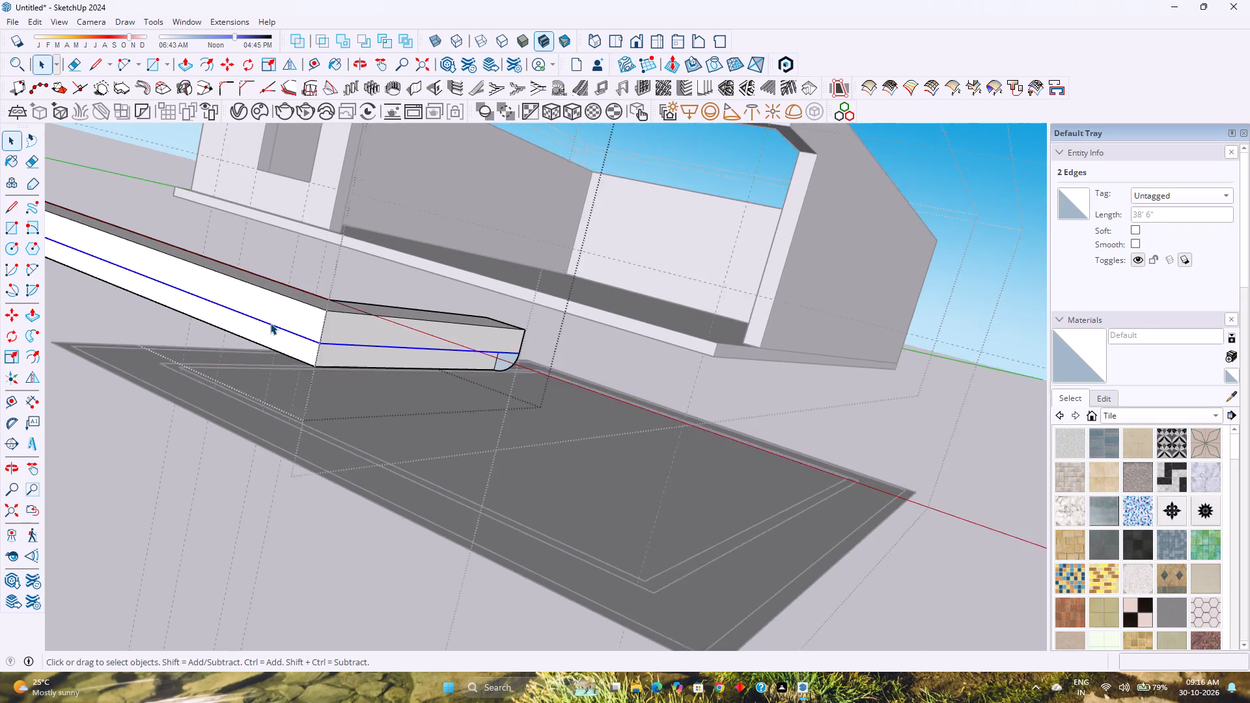
middle_click_drag(270, 325, 730, 600, "shift")
scroll(564, 495, "down", 8)
middle_click_drag(406, 432, 594, 574, "shift")
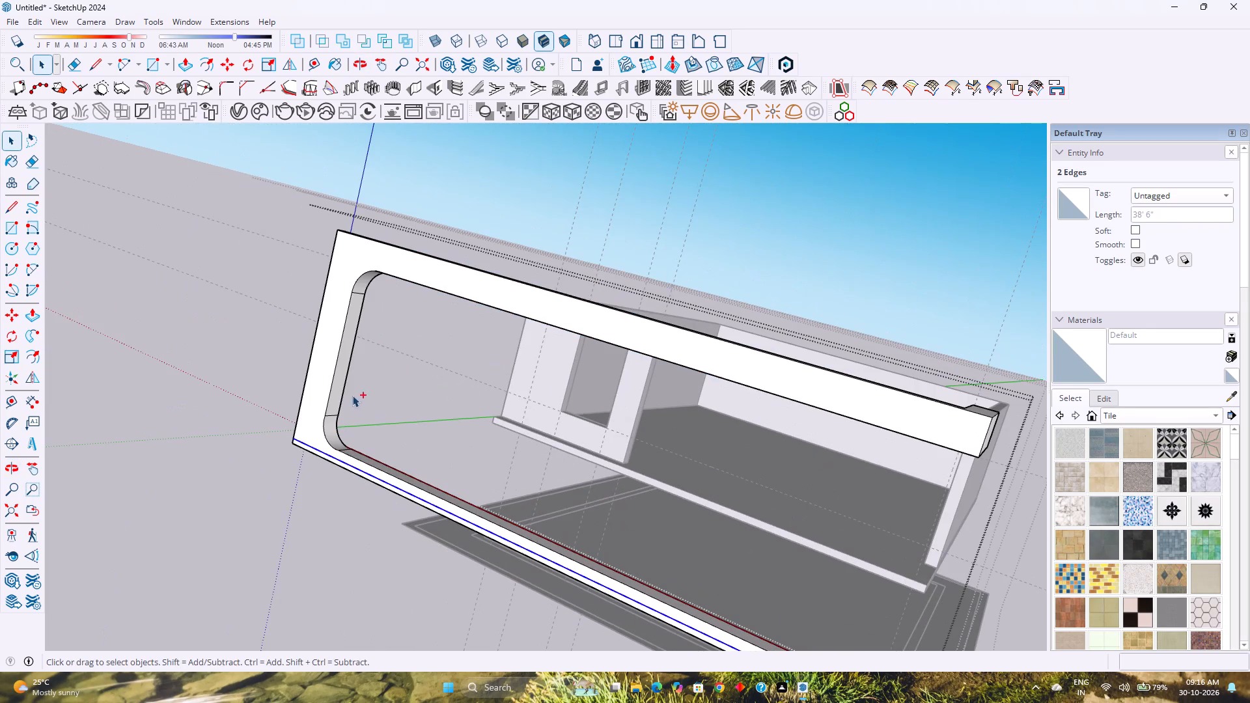
left_click(307, 372, "ctrl")
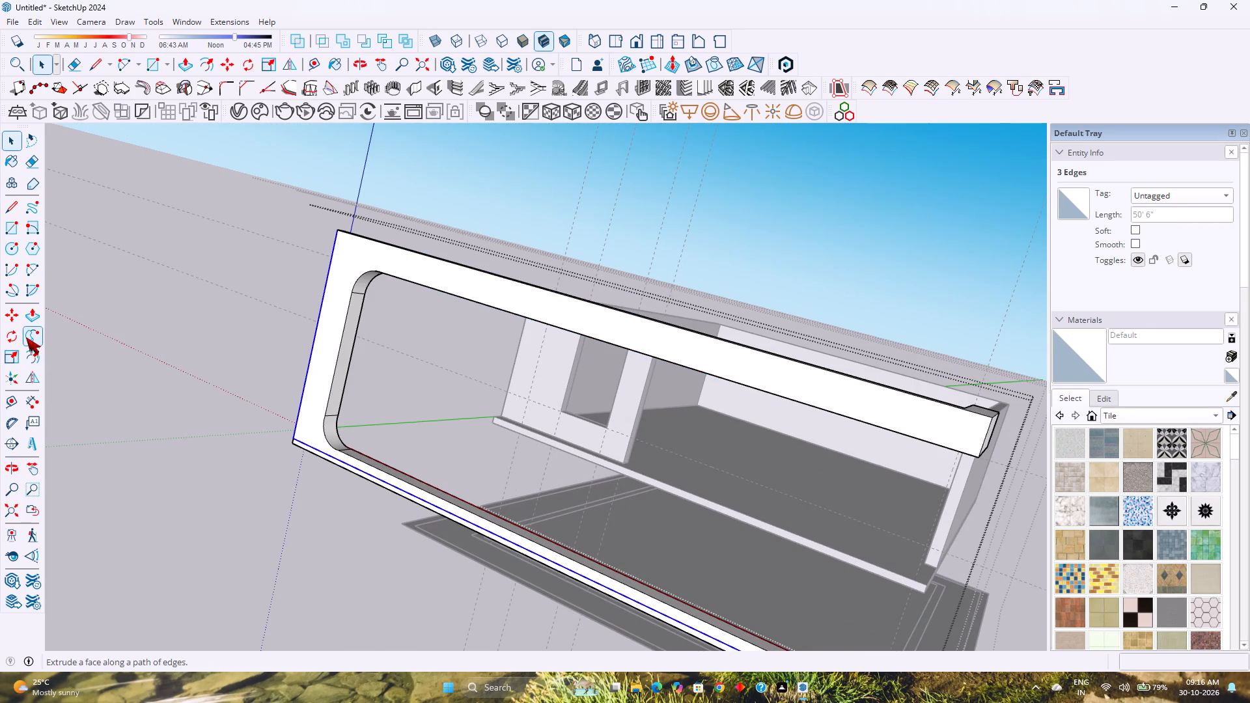
left_click(26, 337)
middle_click_drag(517, 453, 207, 411)
middle_click(207, 411)
middle_click_drag(225, 414, 602, 467, "shift")
middle_click_drag(644, 536, 413, 522)
scroll(346, 531, "up", 11)
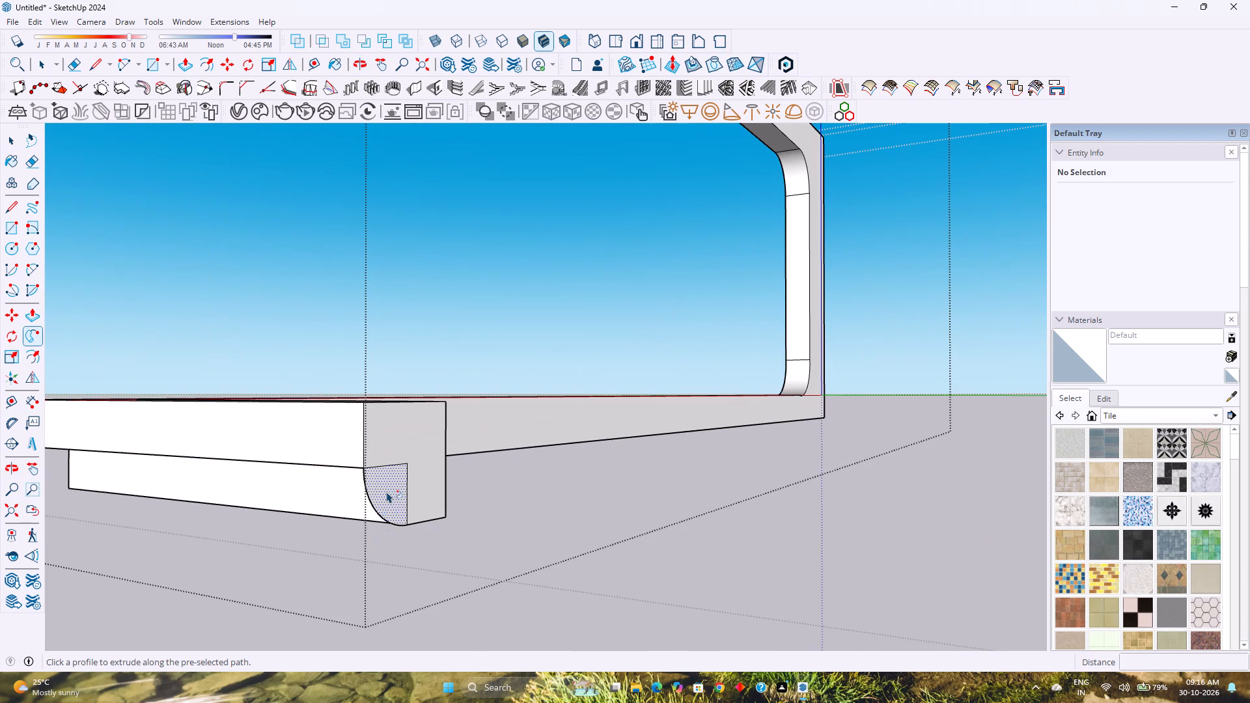
left_click(387, 491)
scroll(338, 522, "down", 3)
key("space")
Erase the leftover straight profile edges from the end face of the lower side return.
key("e")
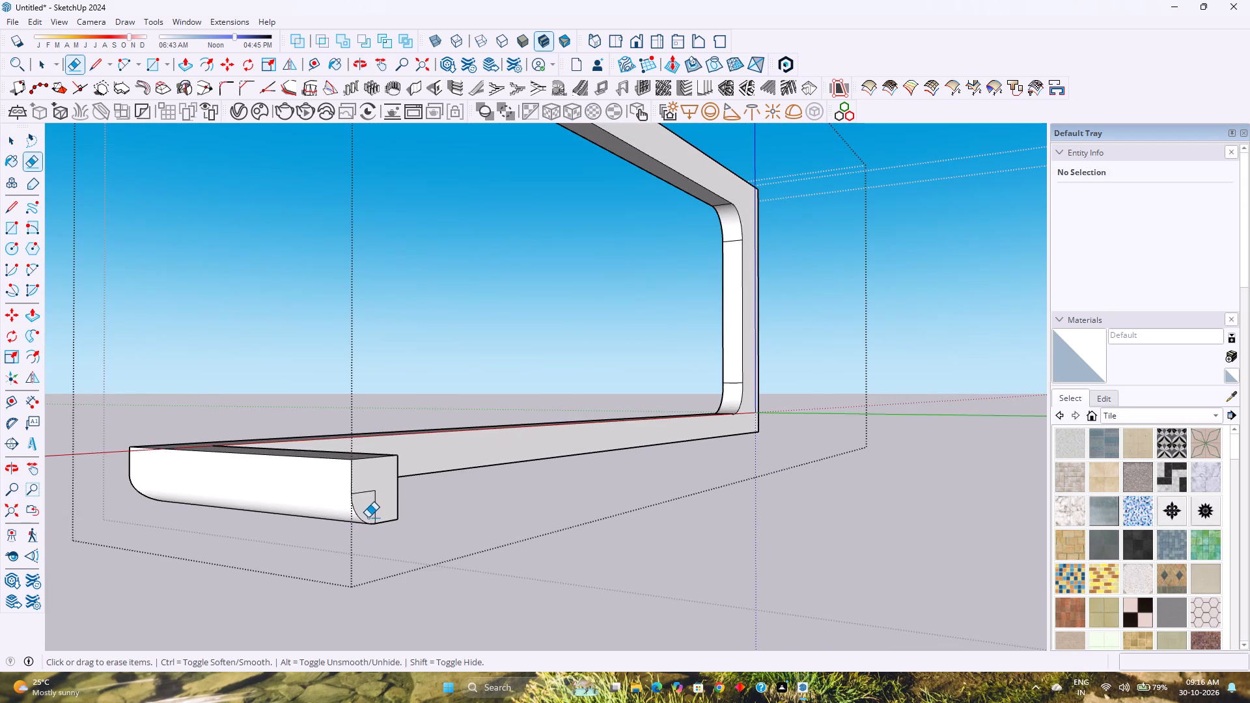
scroll(367, 505, "up", 2)
left_click(367, 491)
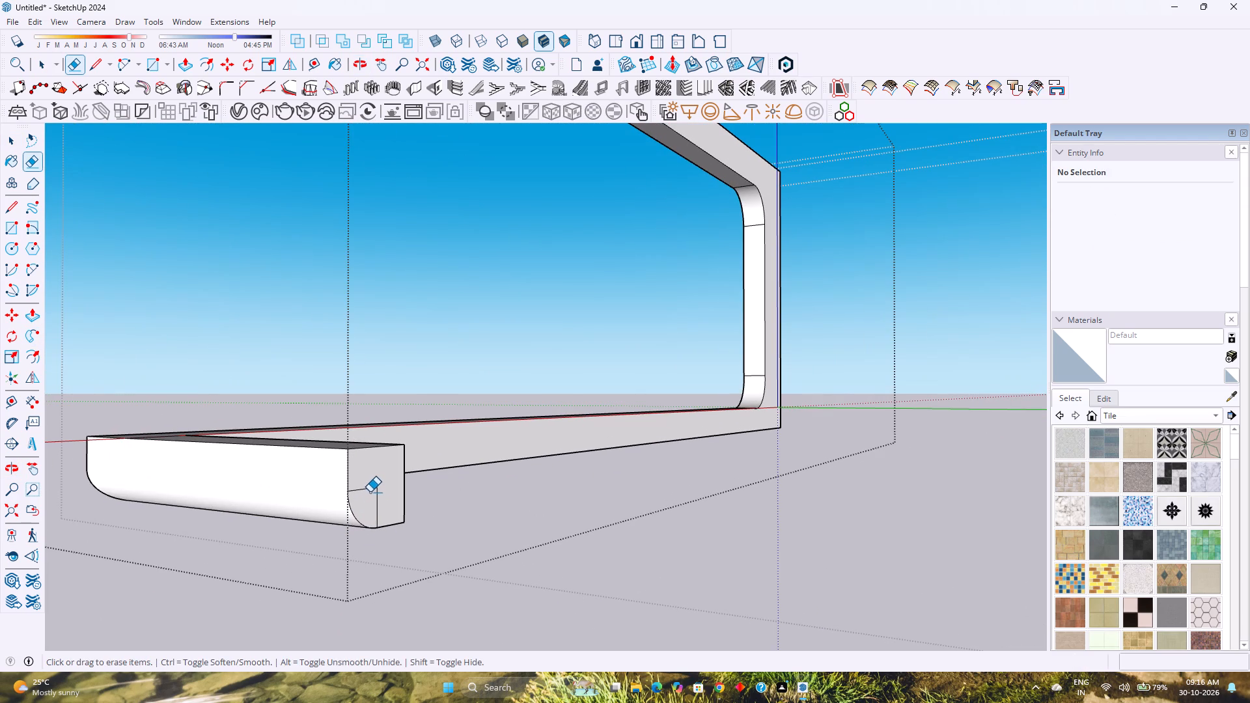
left_click(370, 490)
left_click(378, 501)
key("space")
Examine the swept rounded edge around the frame's front and its lower outer corner.
scroll(378, 505, "down", 2)
middle_click_drag(359, 513, 641, 536)
scroll(691, 524, "down", 10)
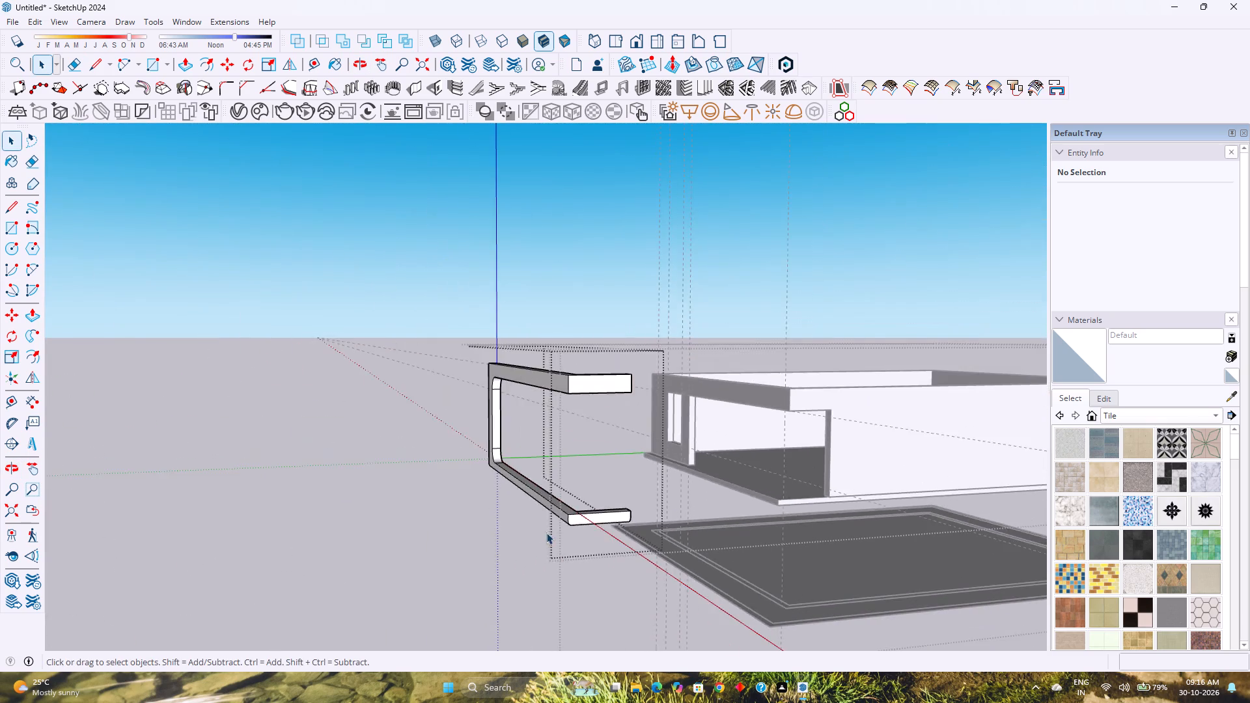
middle_click_drag(546, 533, 801, 510)
scroll(597, 458, "up", 4)
scroll(456, 465, "up", 1)
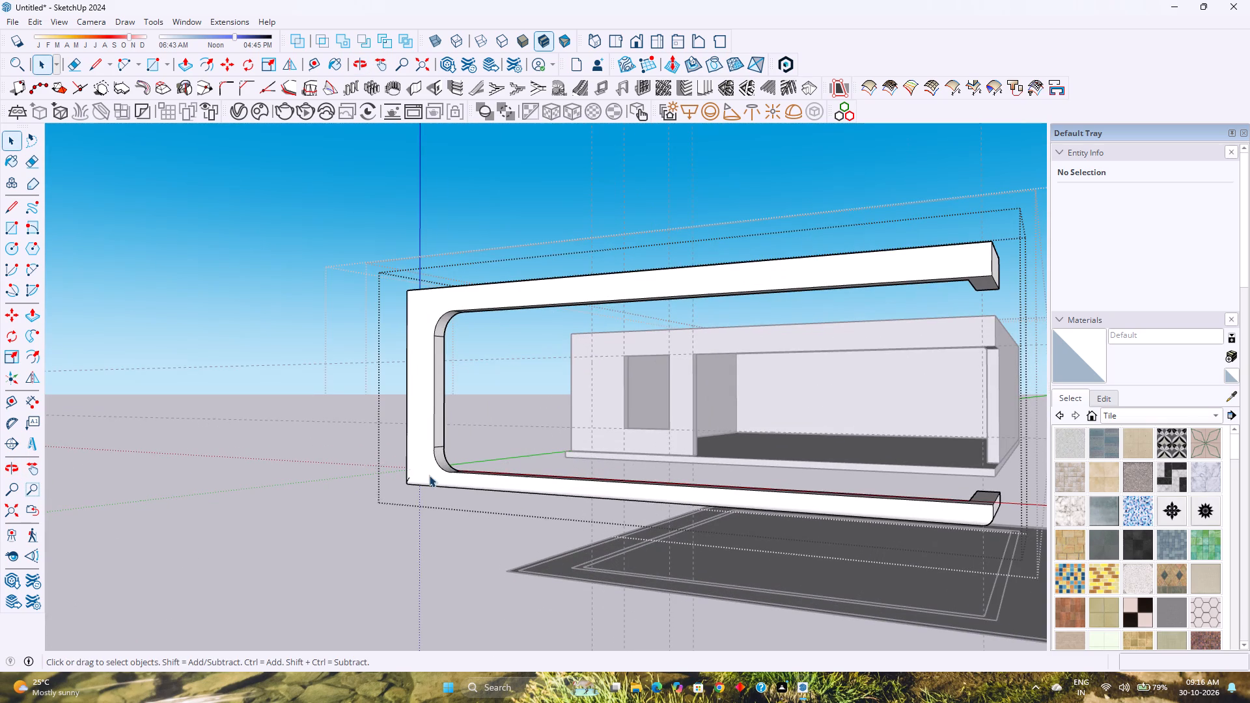
middle_click_drag(477, 459, 387, 531, "shift")
scroll(352, 481, "up", 1)
middle_click_drag(352, 480, 723, 489)
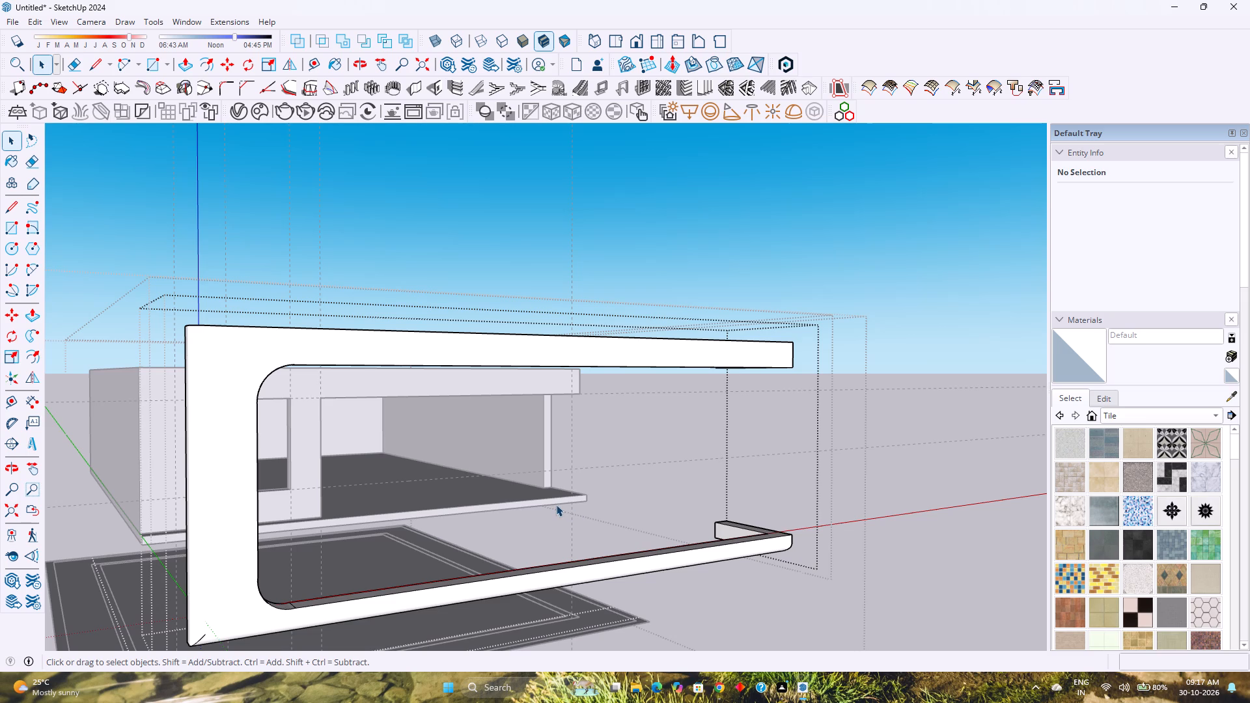
Push/Pull the C-shaped frame's building-facing face inward by 6" to thin the frame.
scroll(556, 504, "down", 2)
middle_click_drag(706, 495, 139, 591)
middle_click(139, 591)
scroll(288, 397, "up", 4)
middle_click_drag(363, 379, 171, 400)
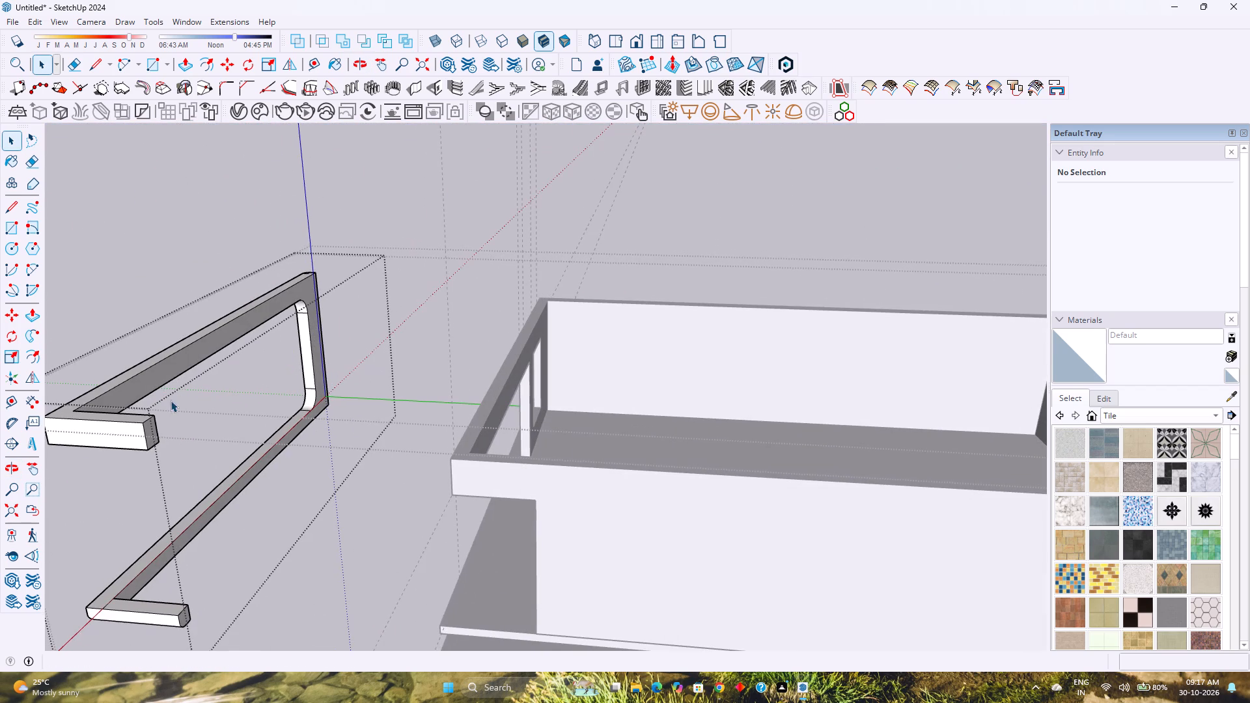
scroll(253, 316, "up", 4)
left_click(260, 316)
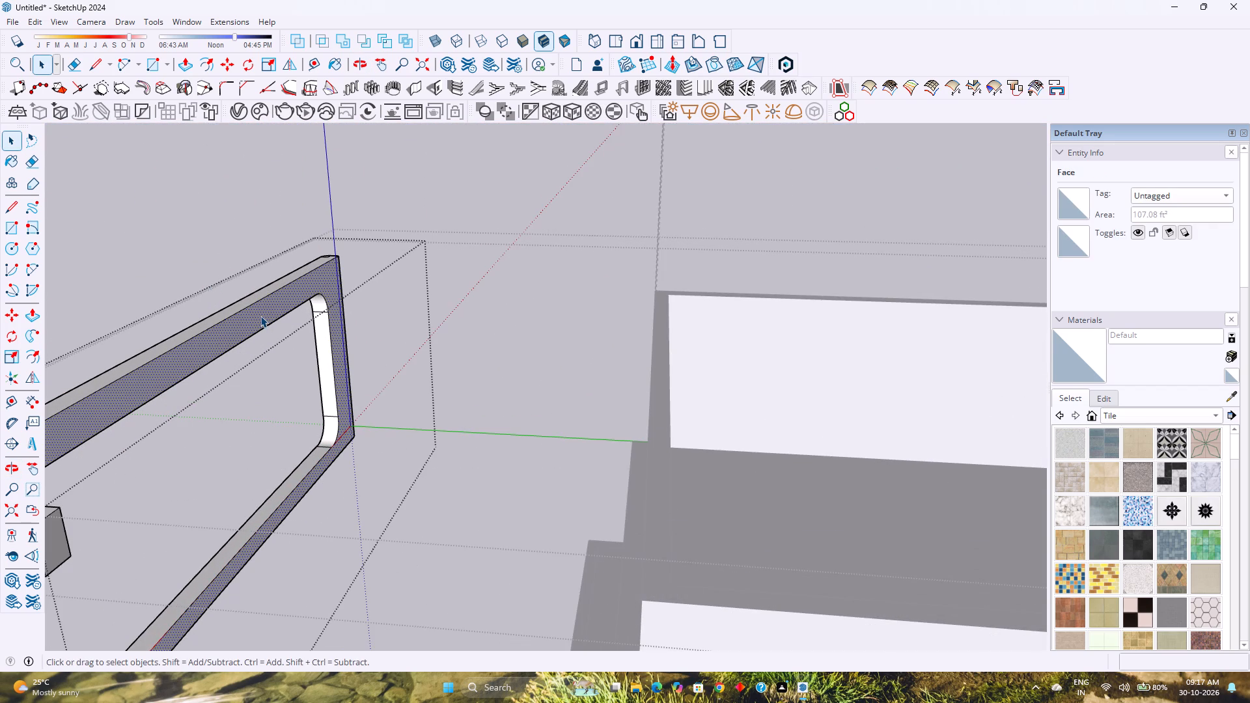
scroll(260, 316, "down", 4)
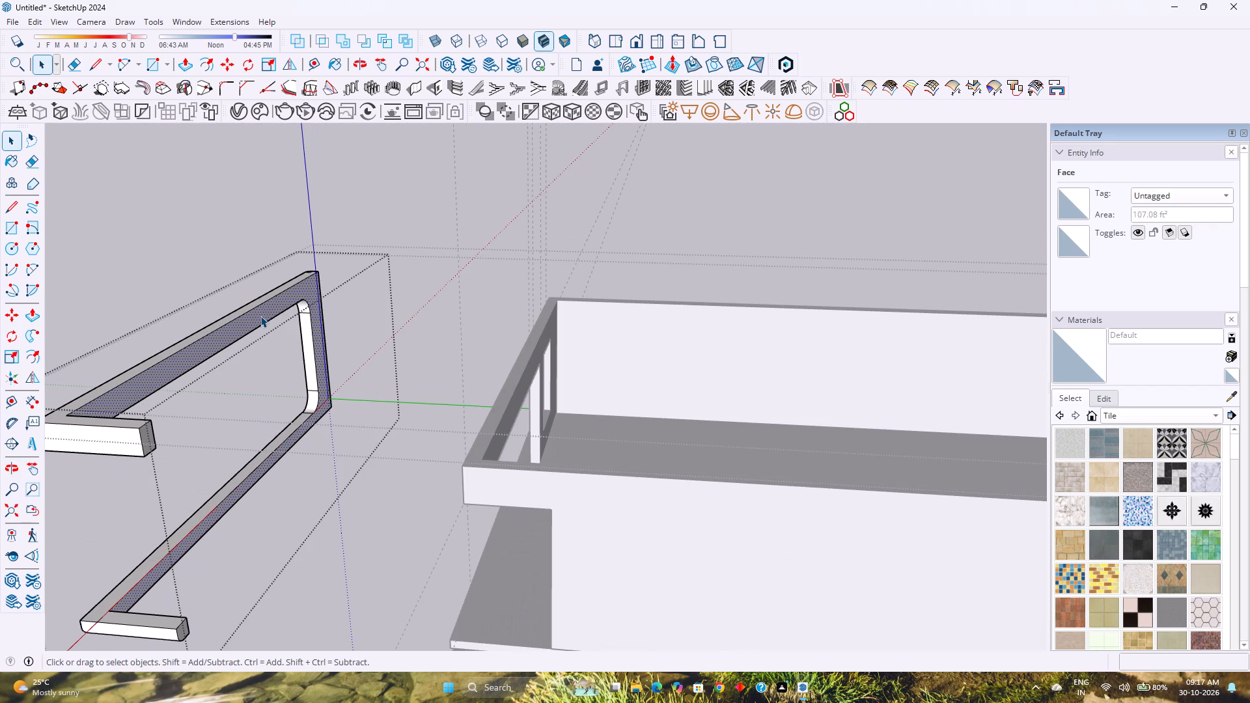
key("p")
left_click(260, 316)
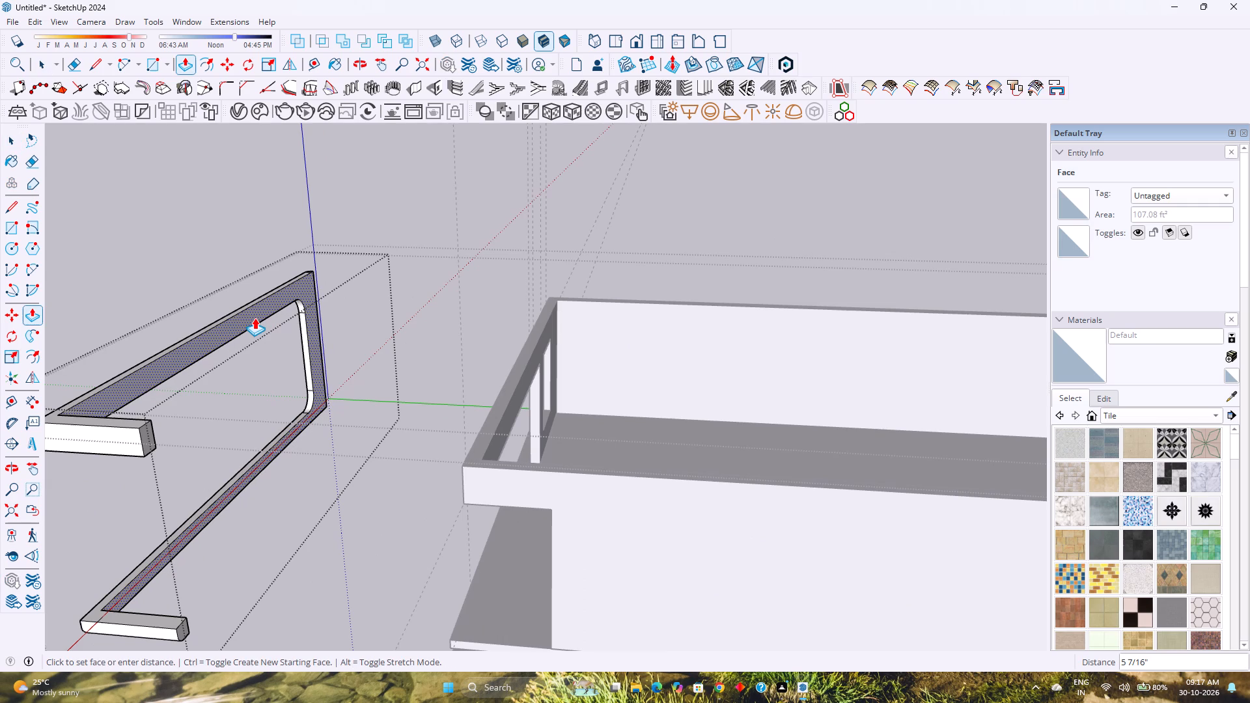
key("6")
key("Return")
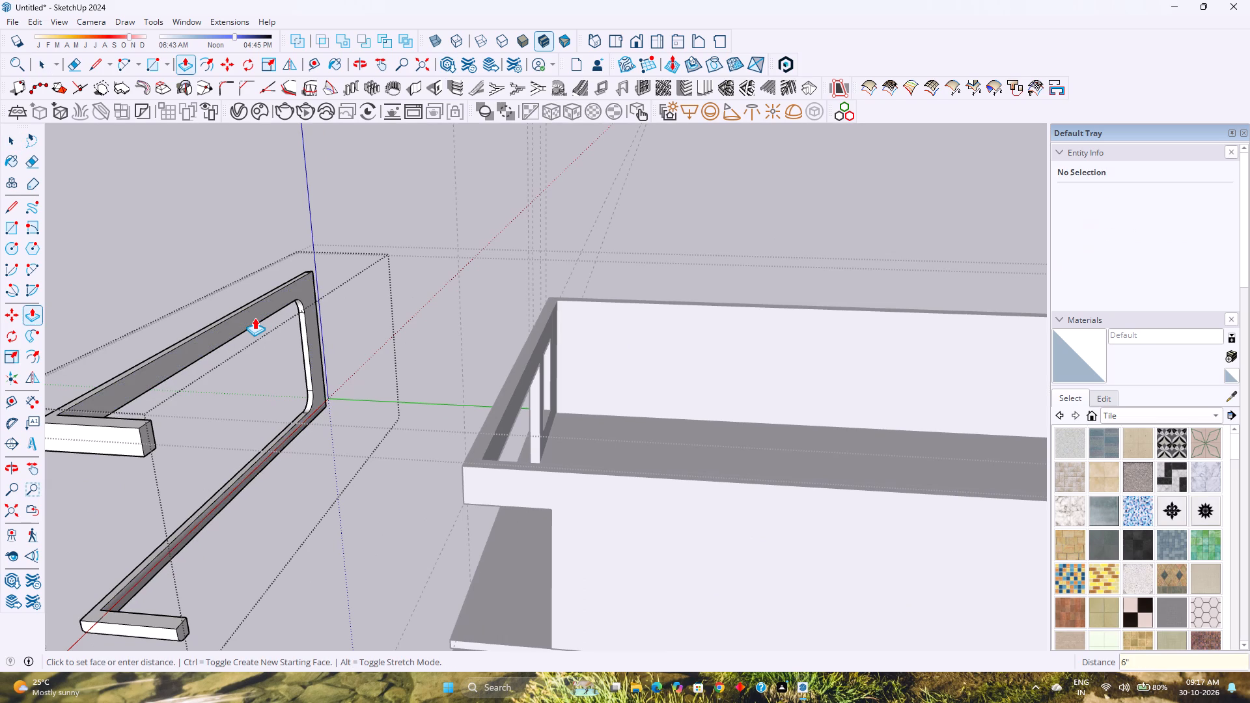
Repeat the 6" Push/Pull on the inner side face of the frame's lower return.
scroll(328, 391, "down", 3)
middle_click_drag(331, 392, 1, 488)
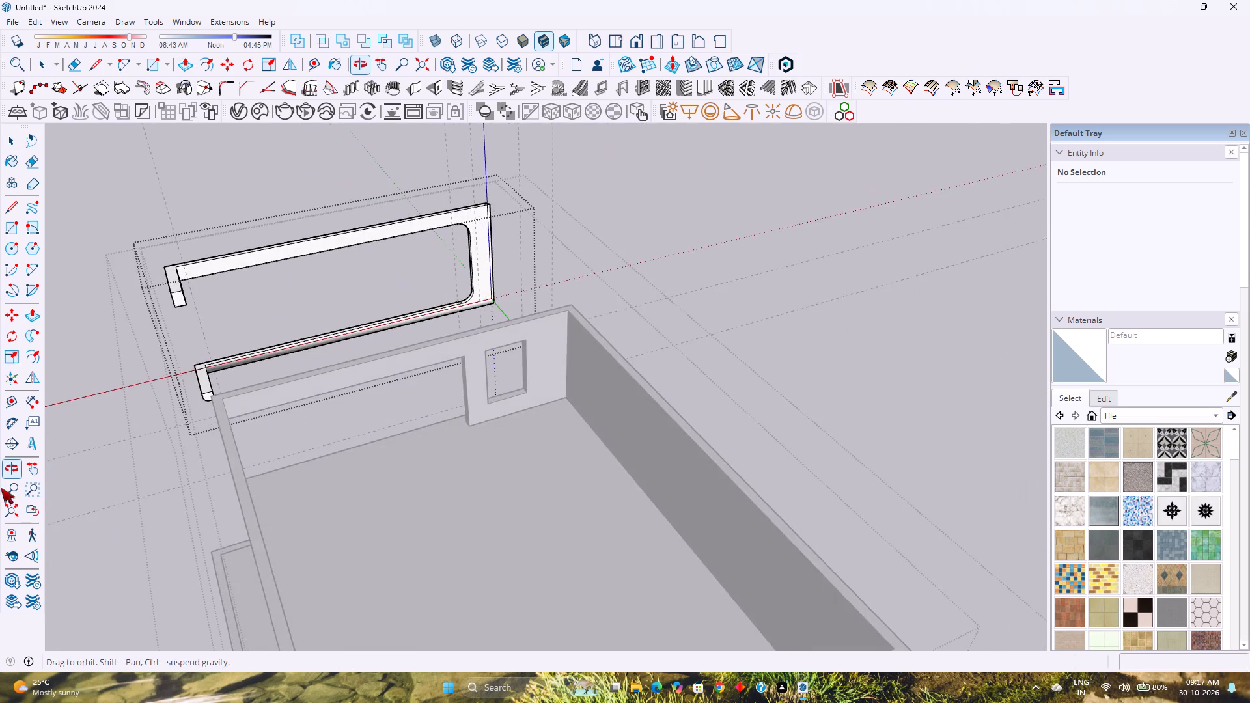
middle_click_drag(1, 488, 0, 488)
middle_click_drag(464, 325, 183, 368)
scroll(275, 222, "up", 13)
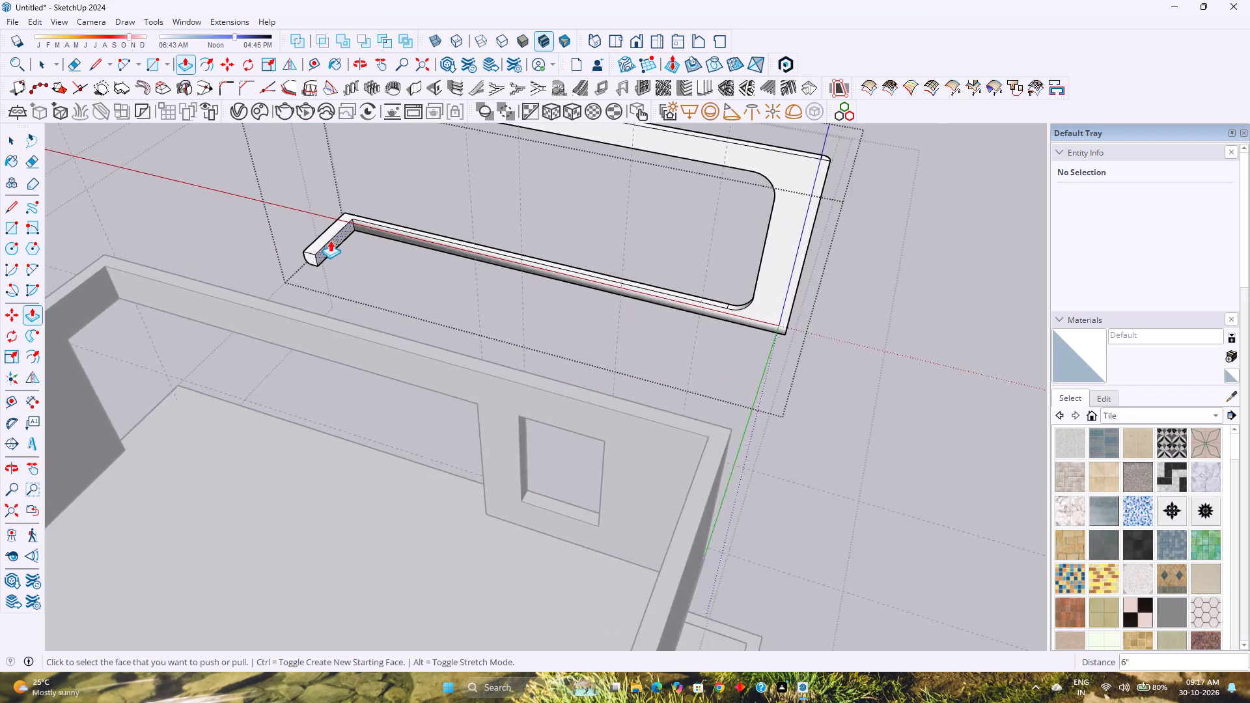
scroll(330, 240, "up", 13)
double_click(333, 251)
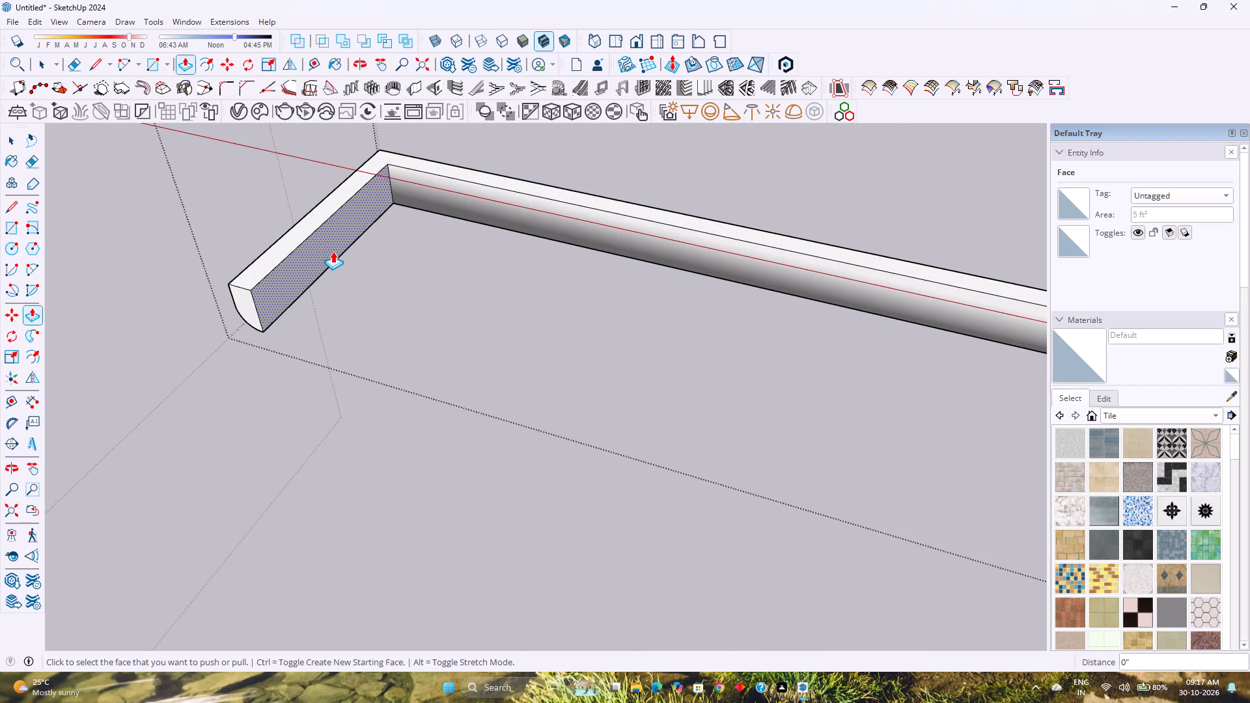
scroll(333, 251, "down", 15)
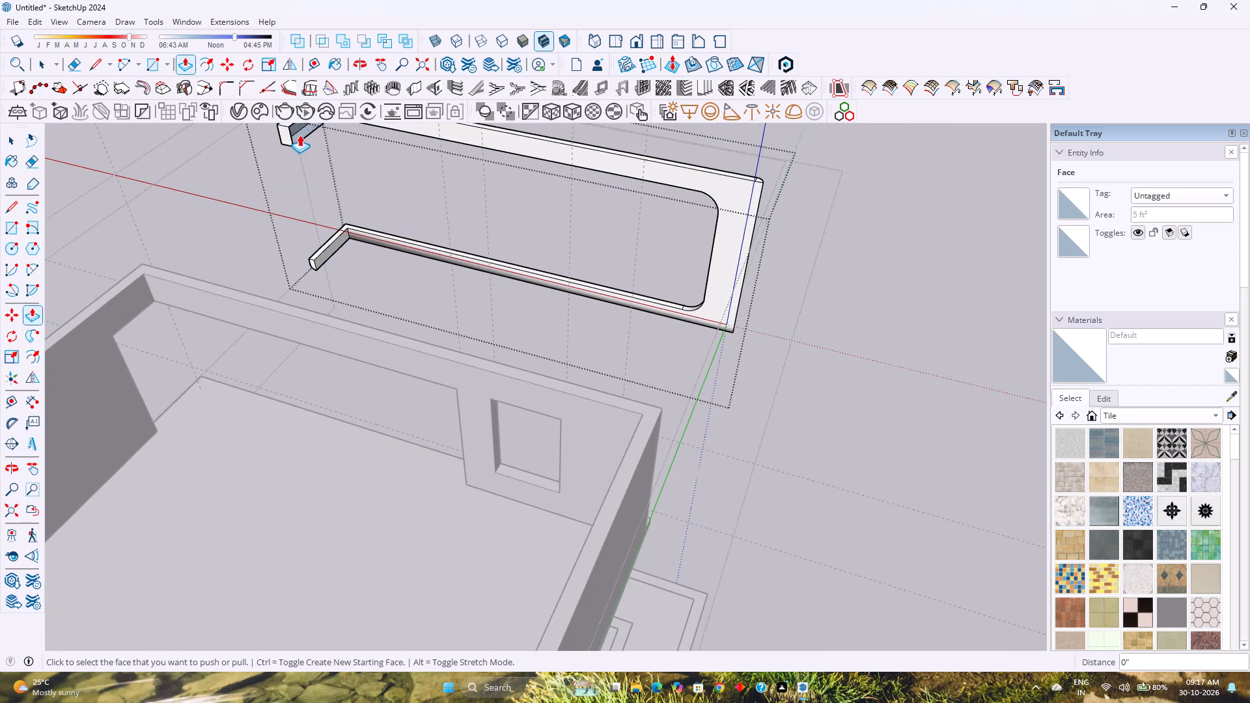
Close the upper return's open inner side with a 4' 6" line along its bottom edge and erase the vertical dividing edge.
middle_click_drag(390, 225, 428, 391, "shift")
scroll(363, 288, "up", 10)
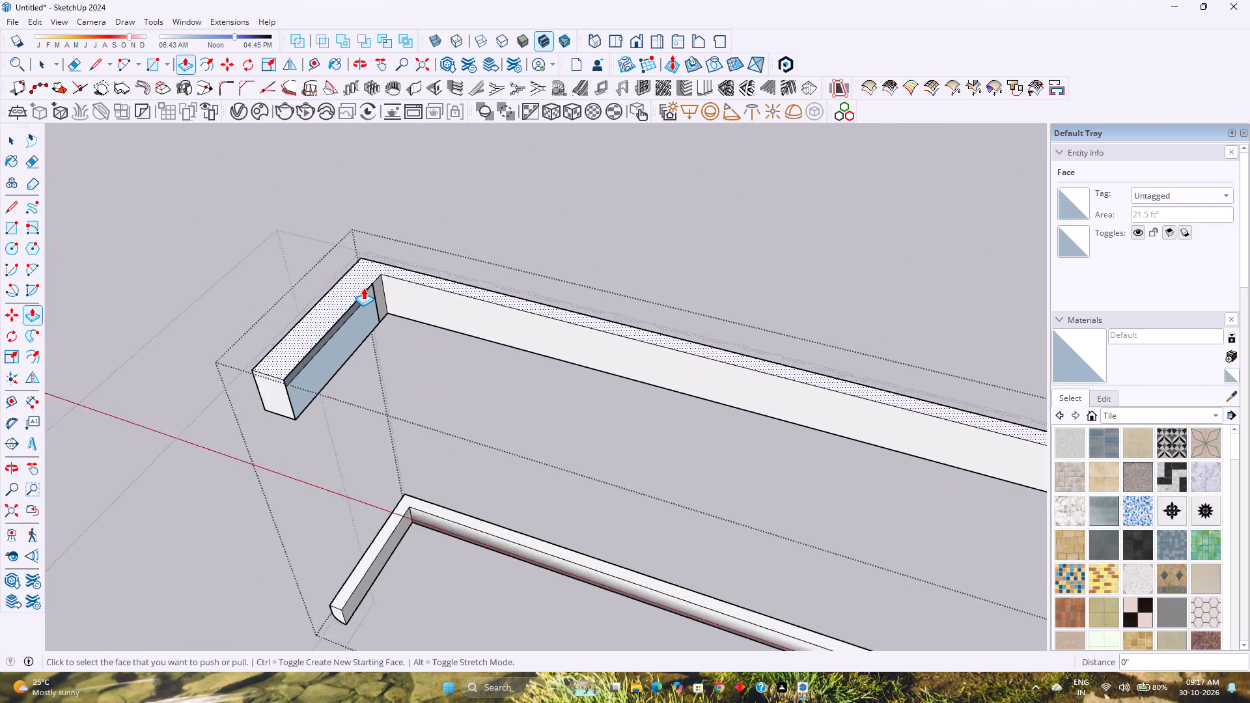
scroll(363, 288, "up", 7)
middle_click_drag(374, 301, 336, 270)
scroll(336, 270, "up", 1)
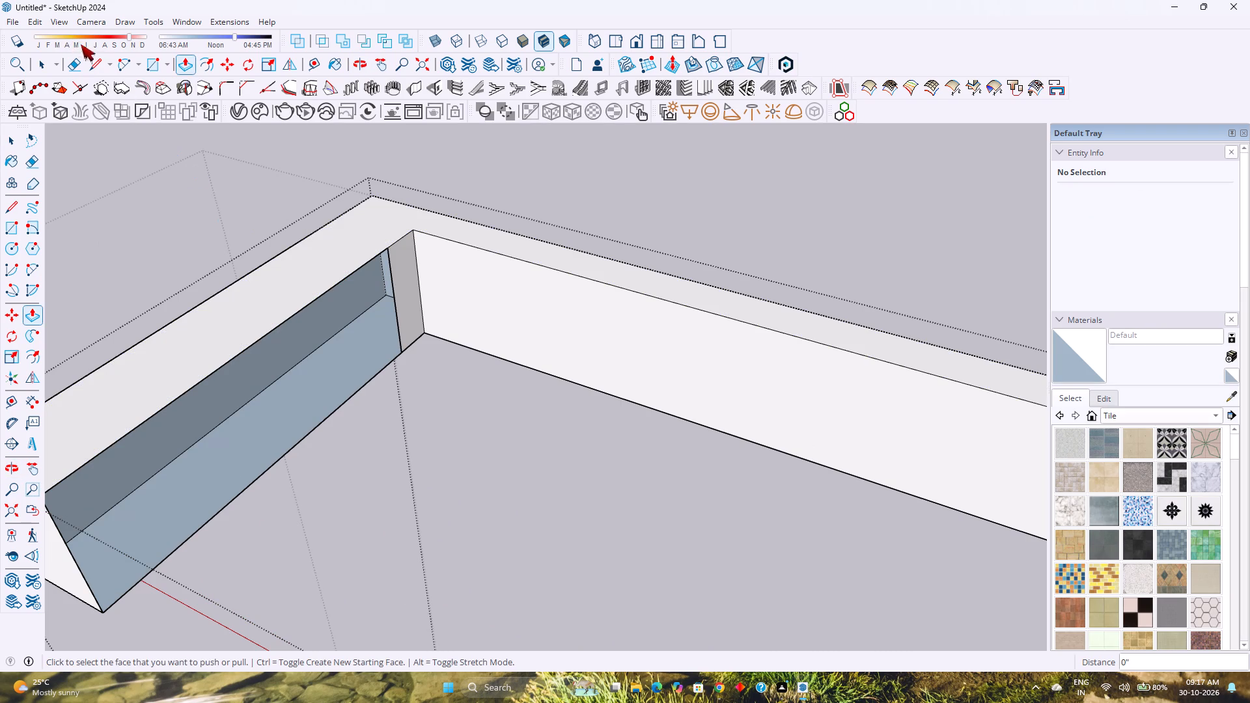
left_click(94, 59)
left_click(102, 608)
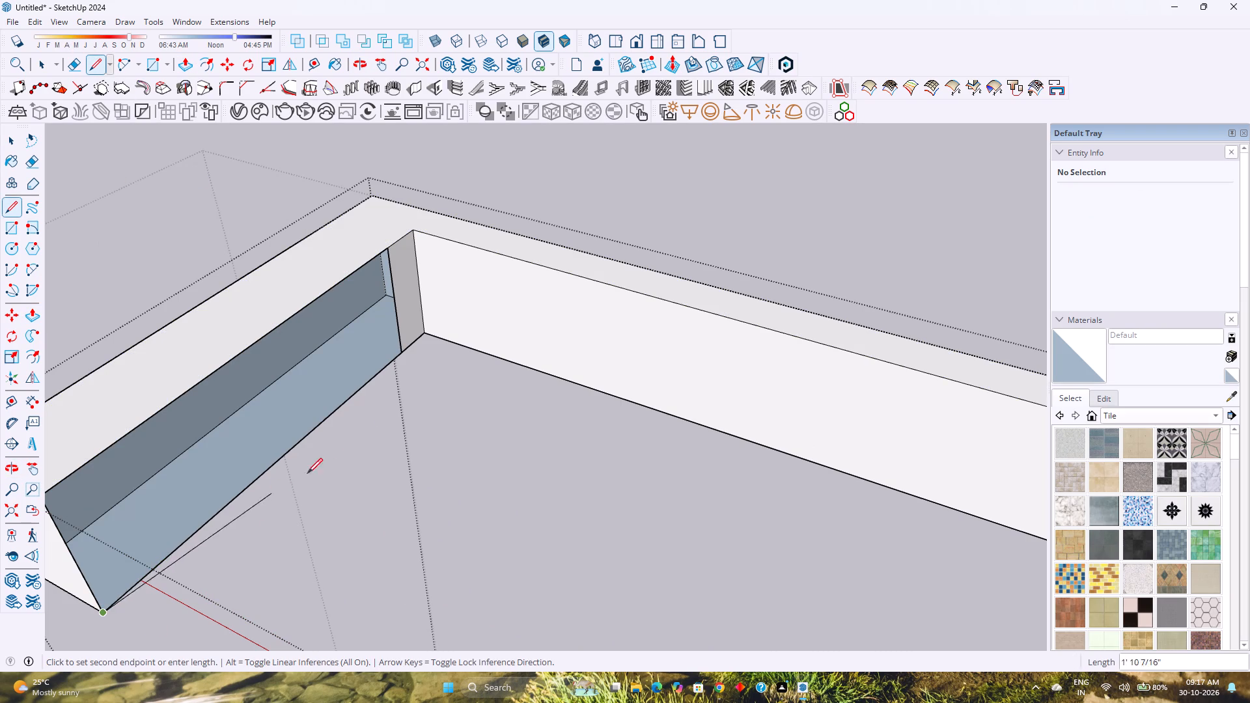
left_click(405, 350)
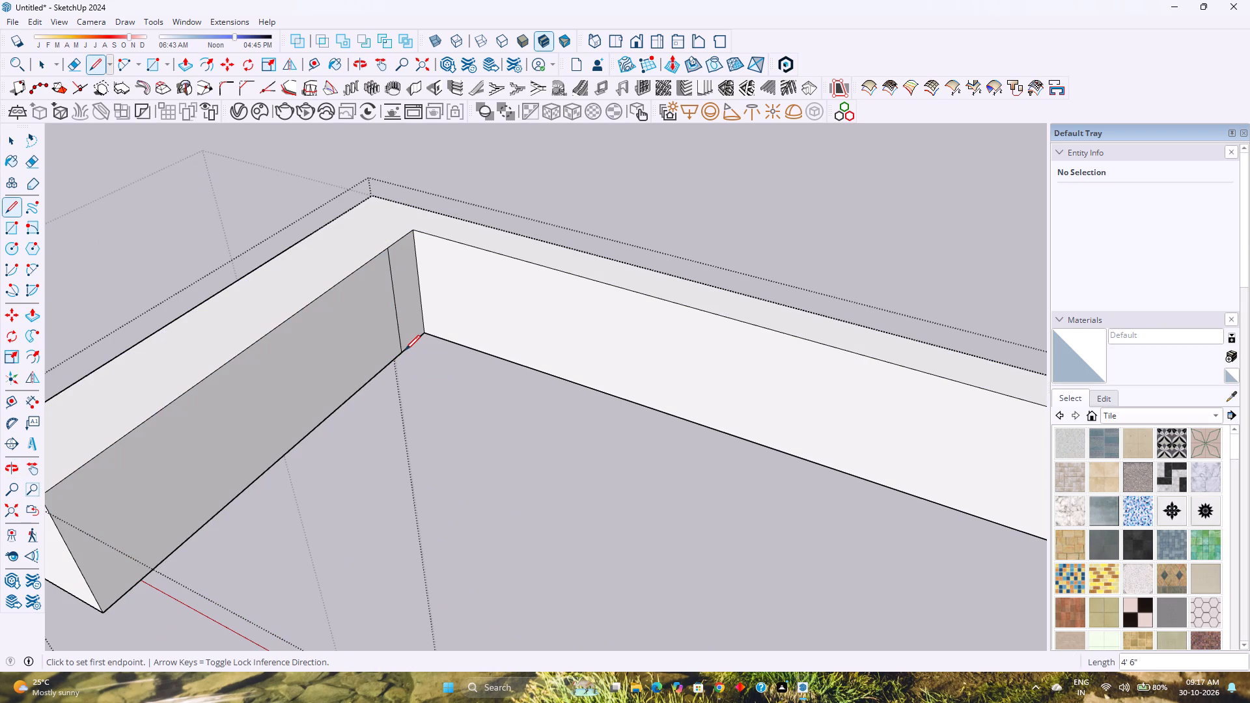
key("e")
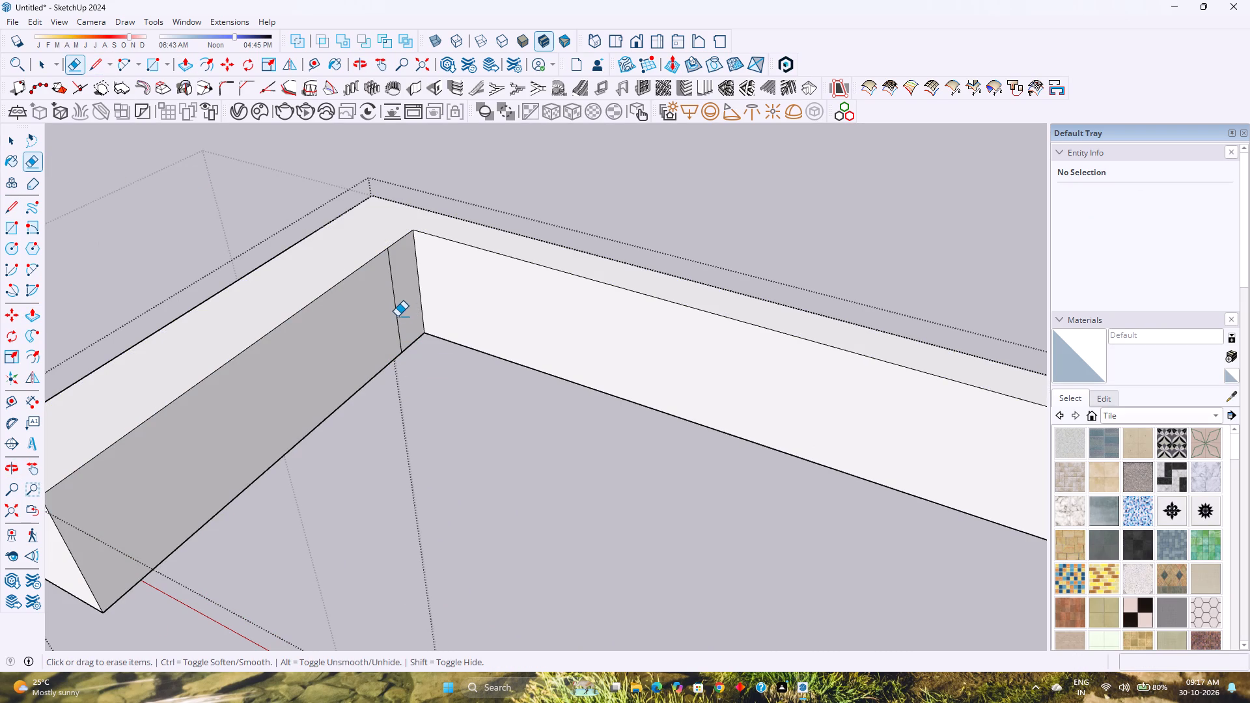
left_click(397, 313)
Repeat the 6" Push/Pull on the upper return's rebuilt inner side face and exit the frame group.
key("p")
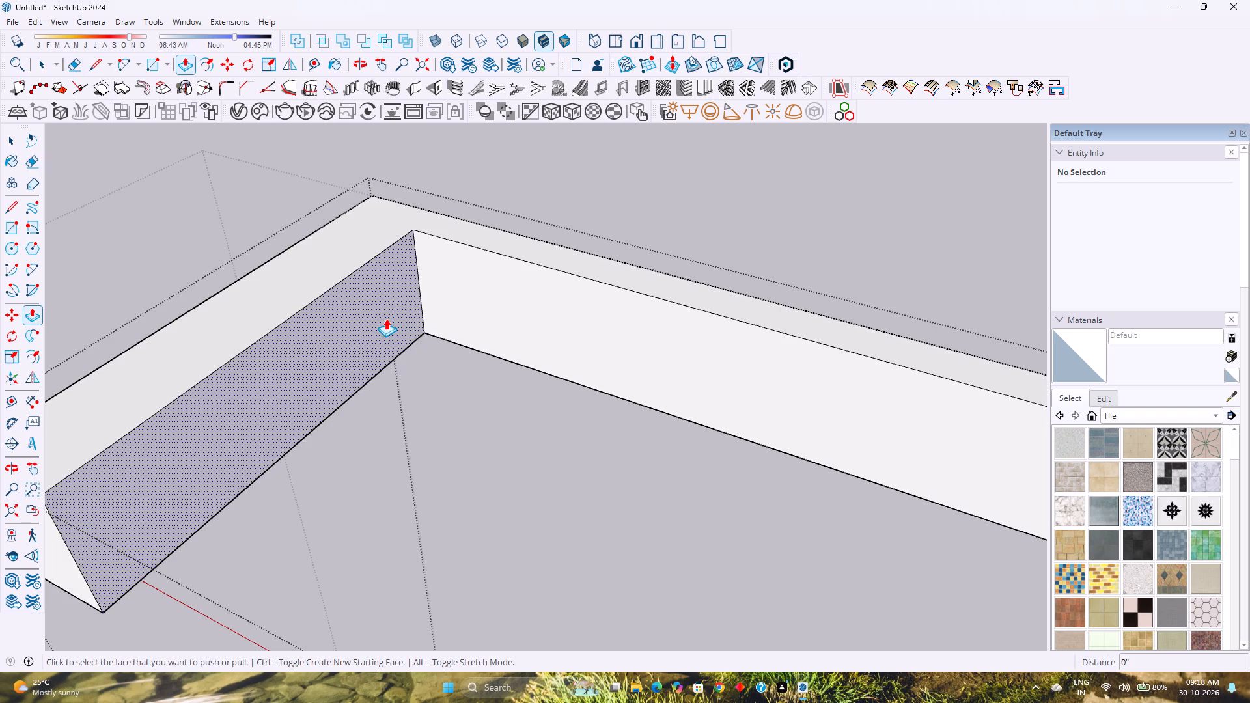
double_click(386, 318)
scroll(386, 318, "down", 4)
key("space")
scroll(386, 319, "down", 5)
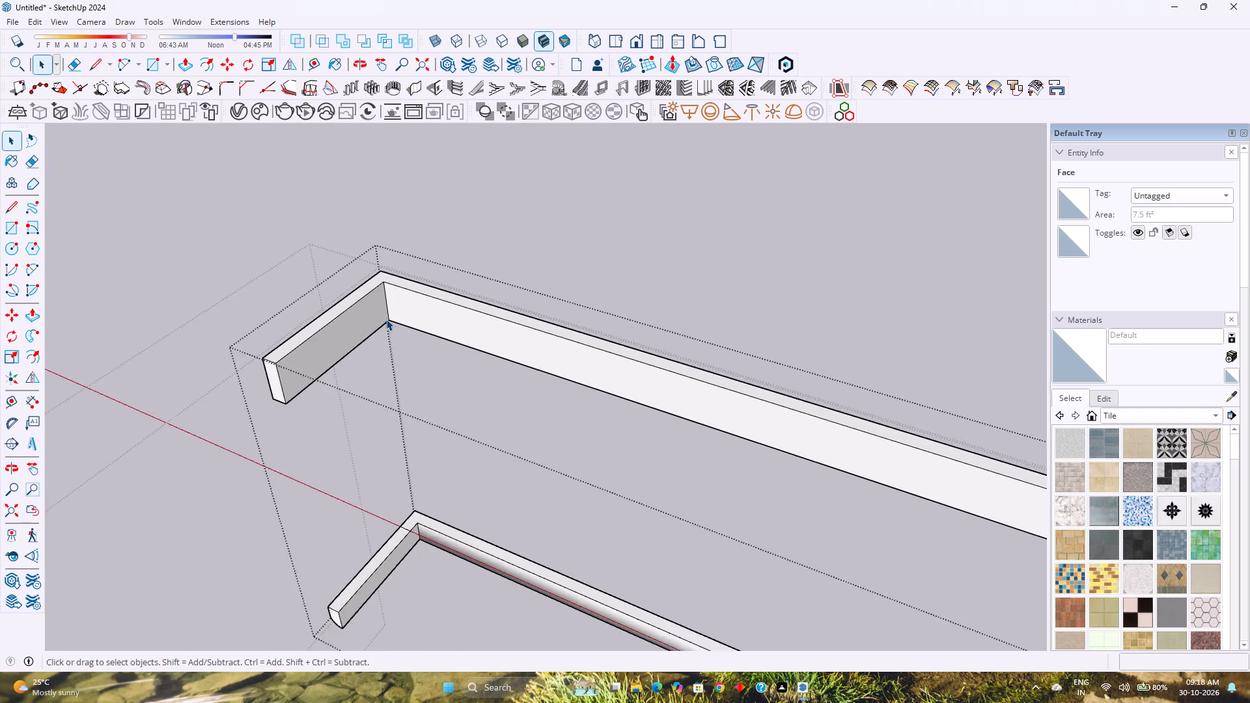
scroll(386, 319, "down", 10)
middle_click_drag(506, 396, 202, 375)
scroll(281, 348, "down", 3)
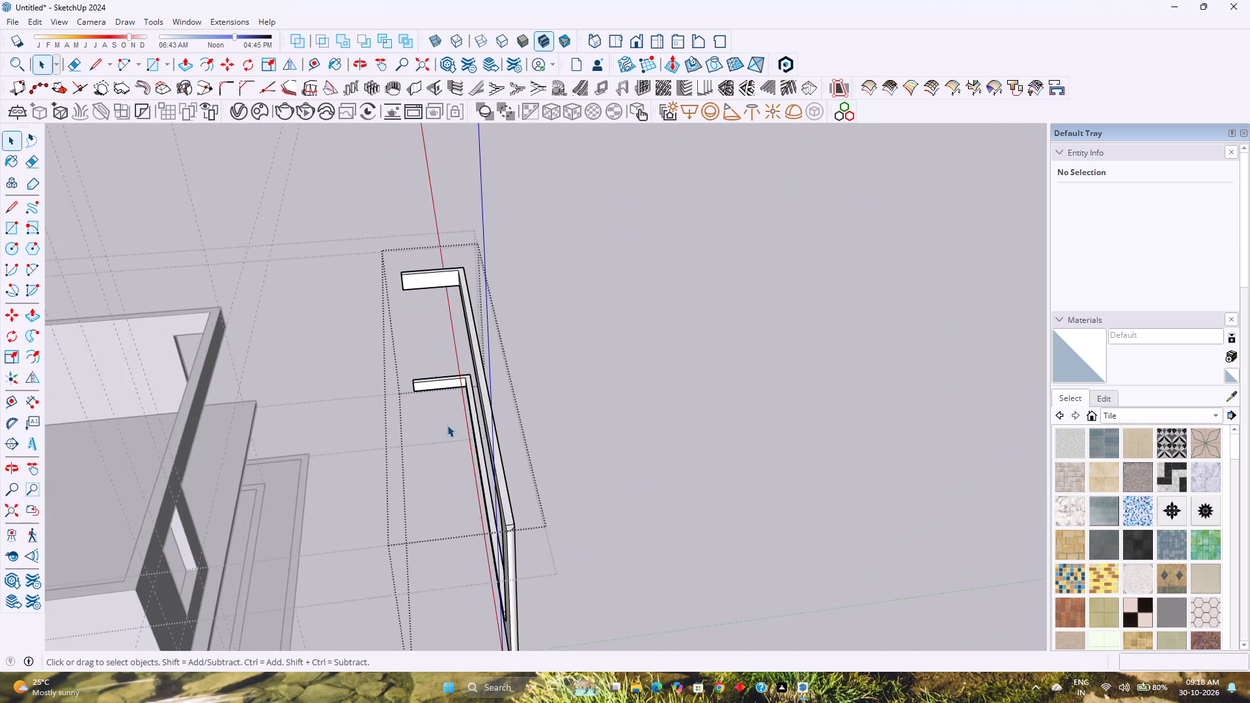
middle_click_drag(452, 432, 120, 387)
middle_click(120, 387)
key("Escape")
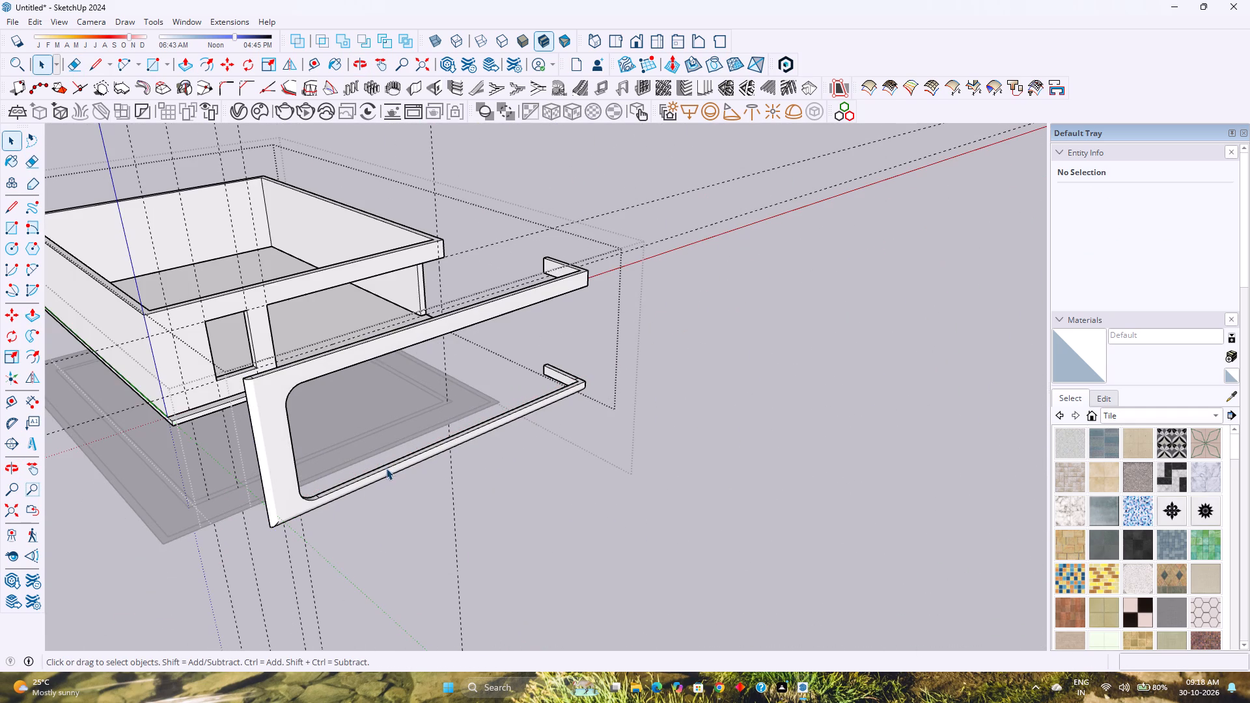
Open the frame group, delete the leftover edge near the lower return's front corner, and leave the group.
left_click(387, 472)
middle_click_drag(400, 465, 95, 463)
scroll(452, 452, "up", 3)
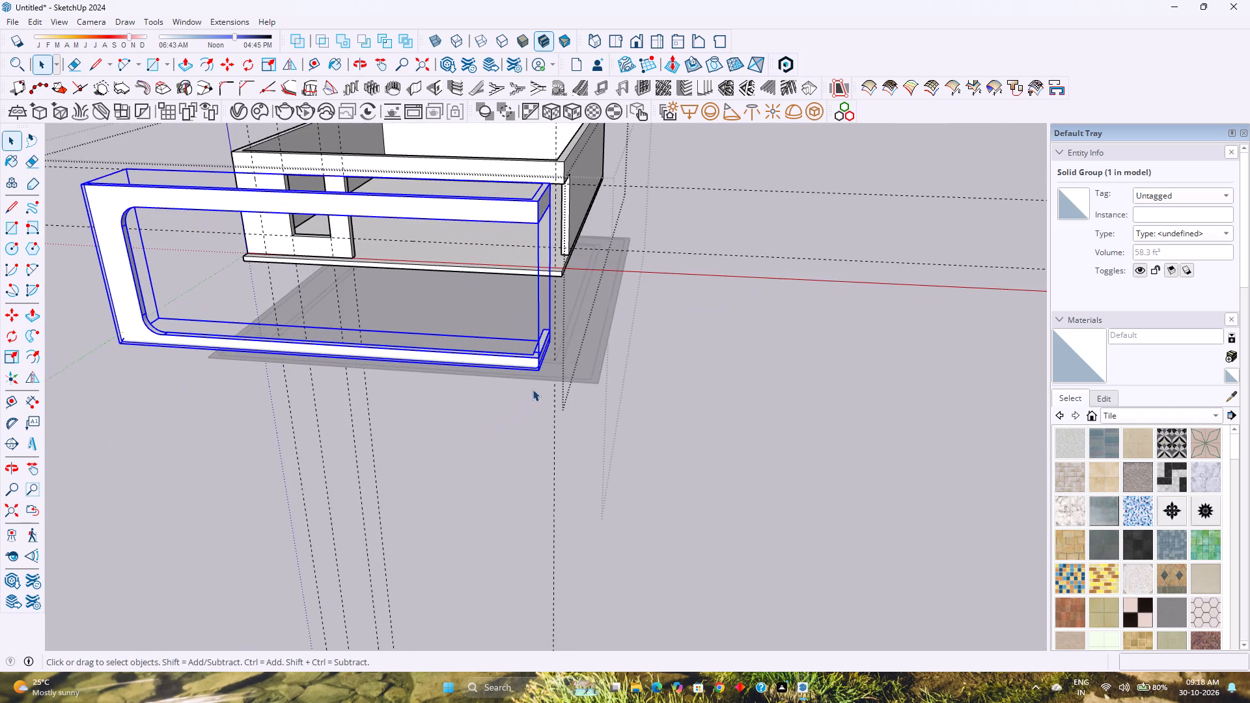
scroll(534, 389, "up", 1)
middle_click_drag(534, 389, 294, 512)
middle_click(294, 512)
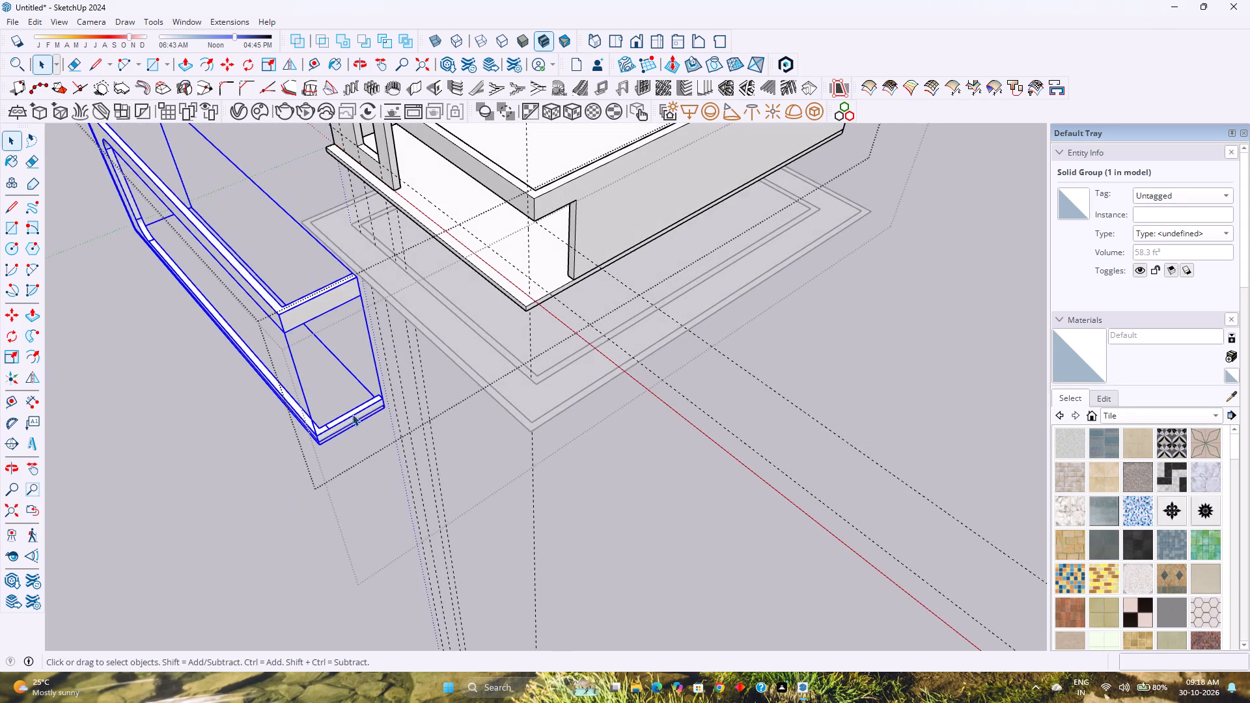
double_click(349, 413)
scroll(341, 417, "up", 9)
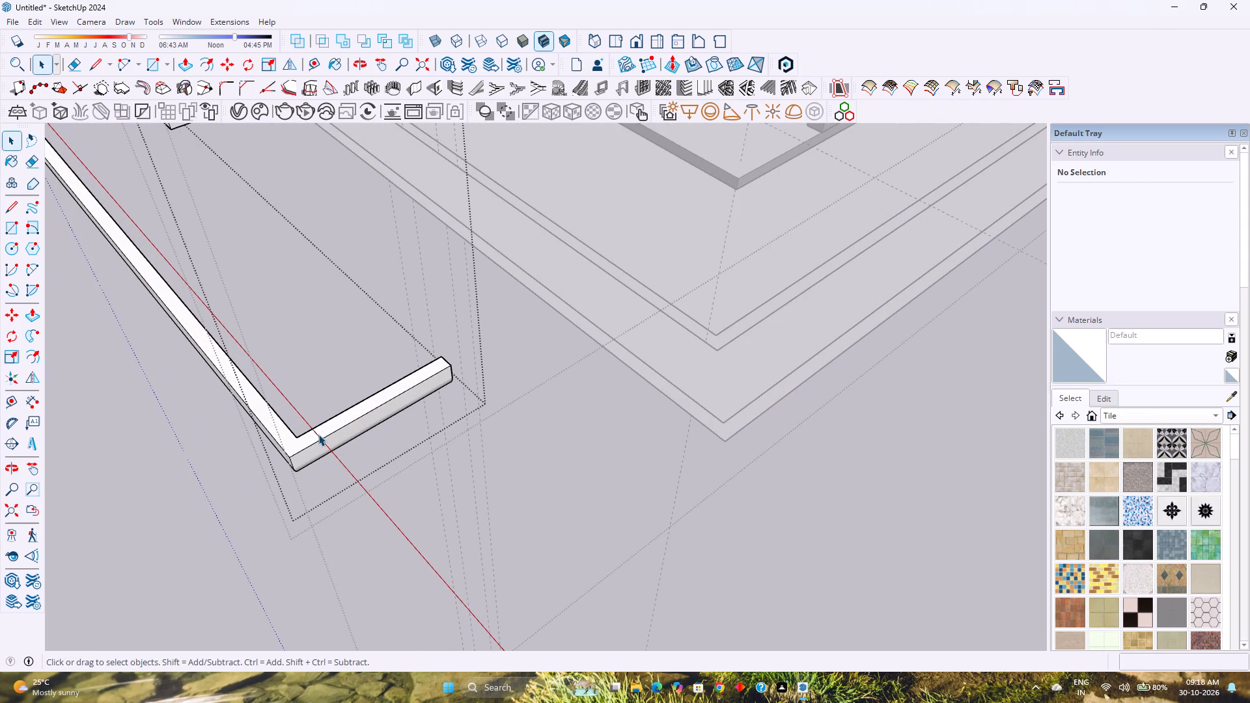
left_click(318, 434)
key("Delete")
scroll(320, 445, "down", 3)
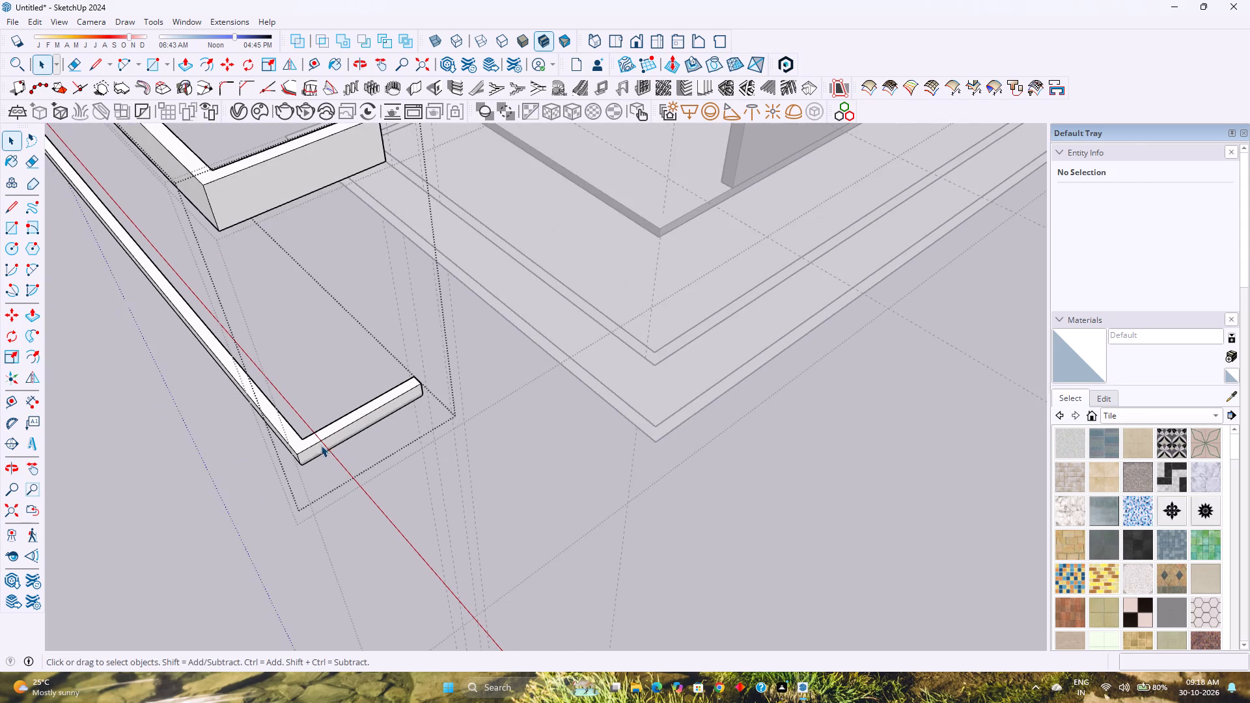
middle_click_drag(314, 452, 367, 422)
middle_click(367, 422)
scroll(369, 421, "down", 7)
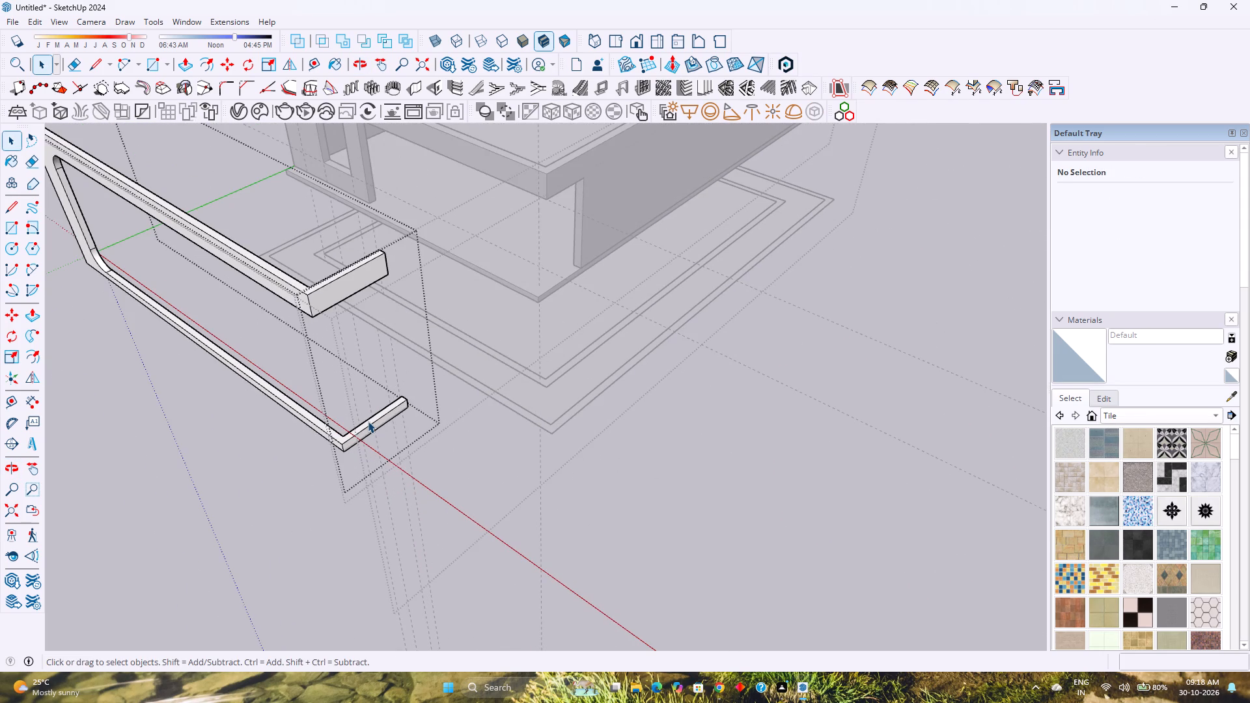
key("Escape")
Move the frame group by its upper outer corner about 18' 10" onto the building's top front corner beside the small opening.
left_click(358, 427)
key("m")
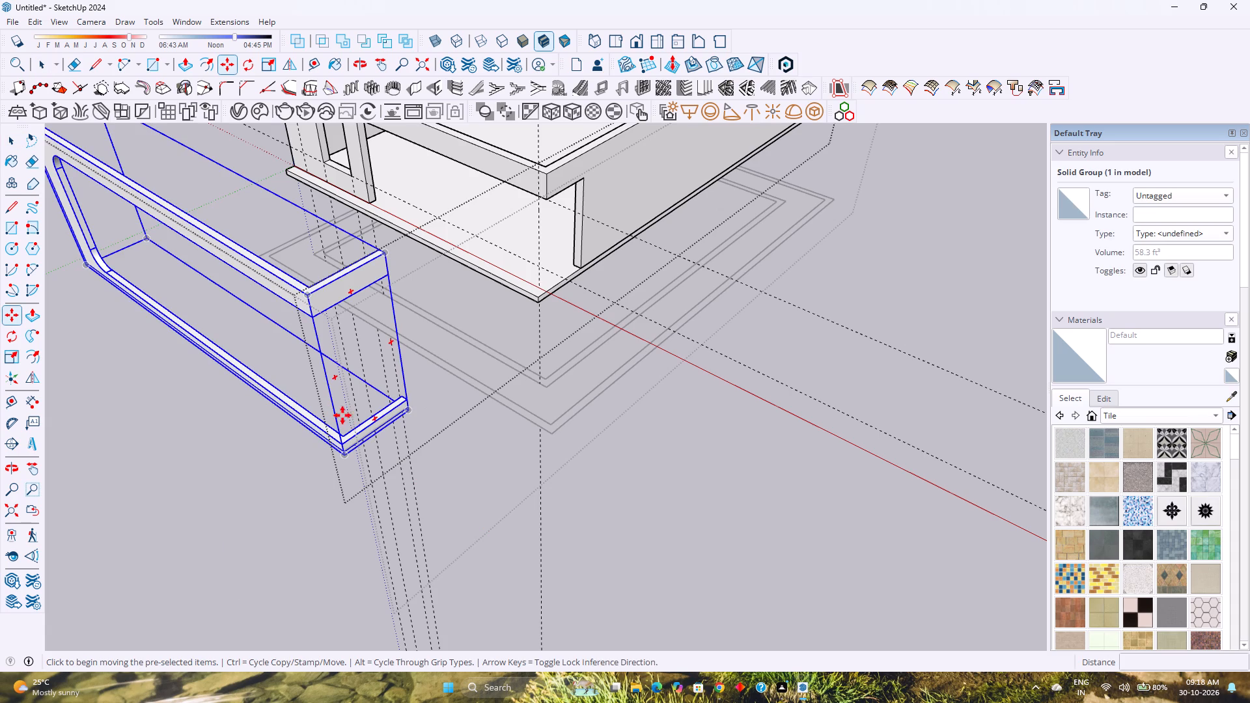
middle_click_drag(323, 420, 663, 526, "shift")
middle_click_drag(505, 423, 426, 572, "shift")
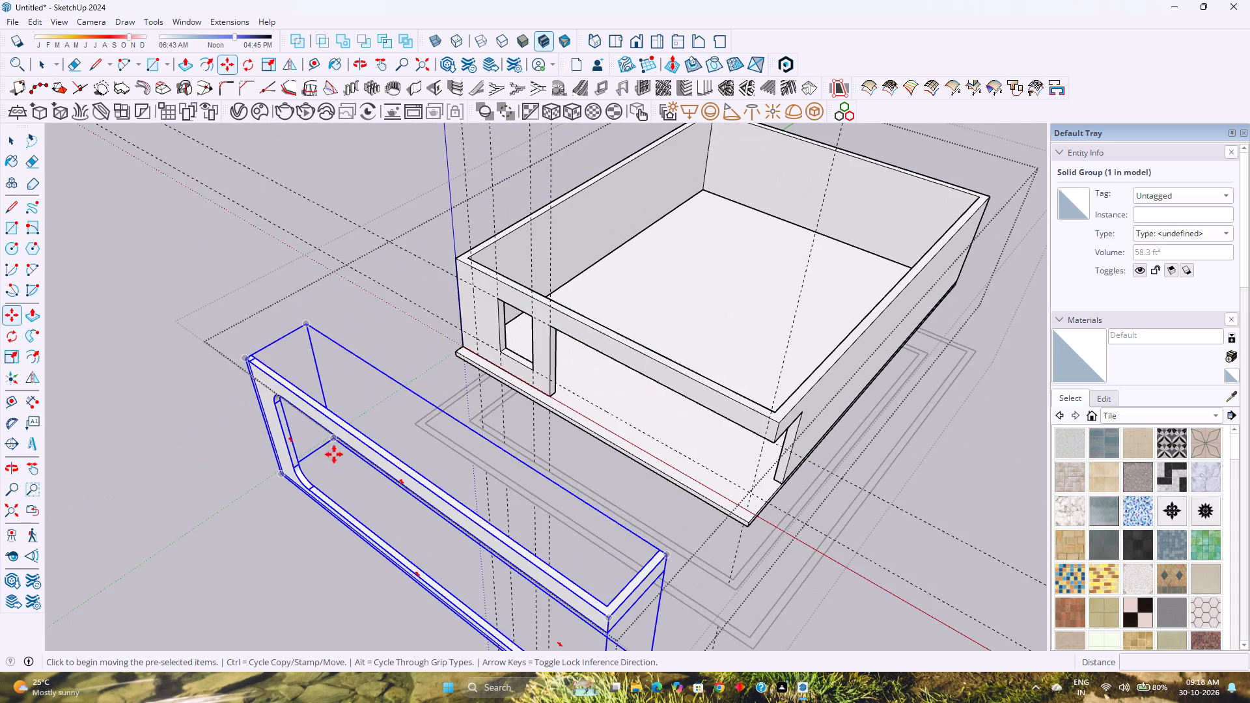
middle_click_drag(337, 454, 391, 525, "shift")
scroll(346, 523, "up", 2)
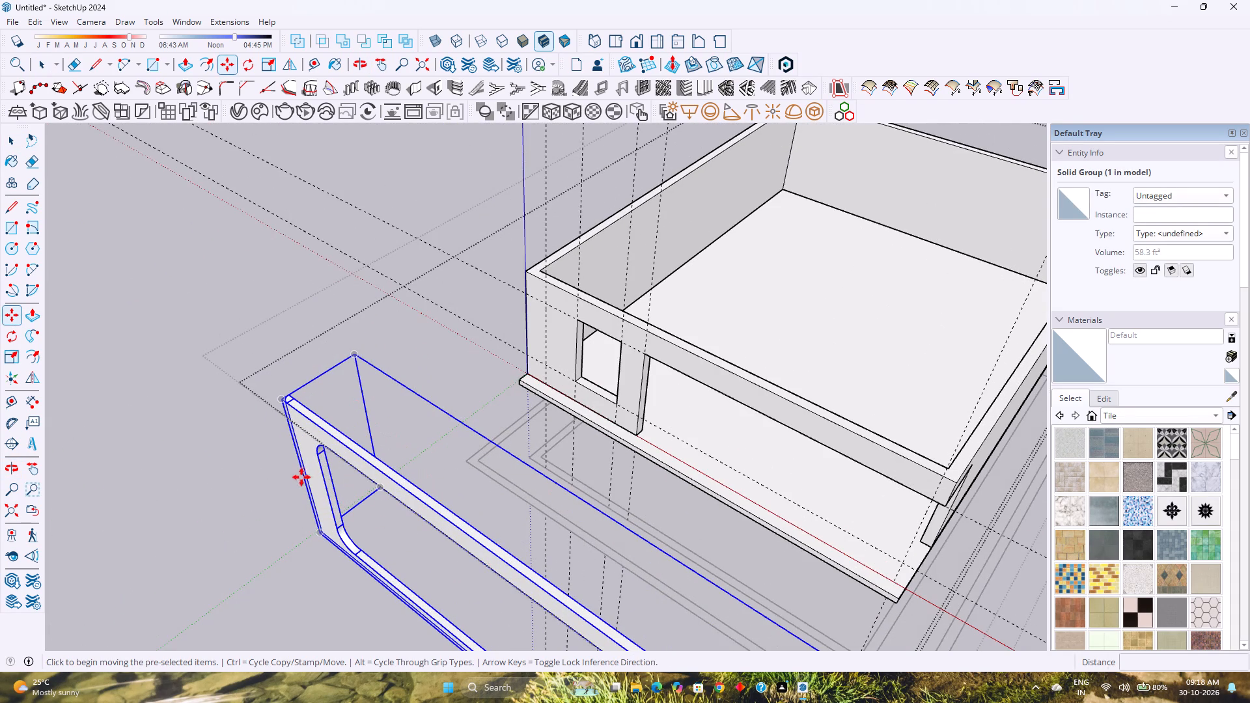
left_click(291, 393)
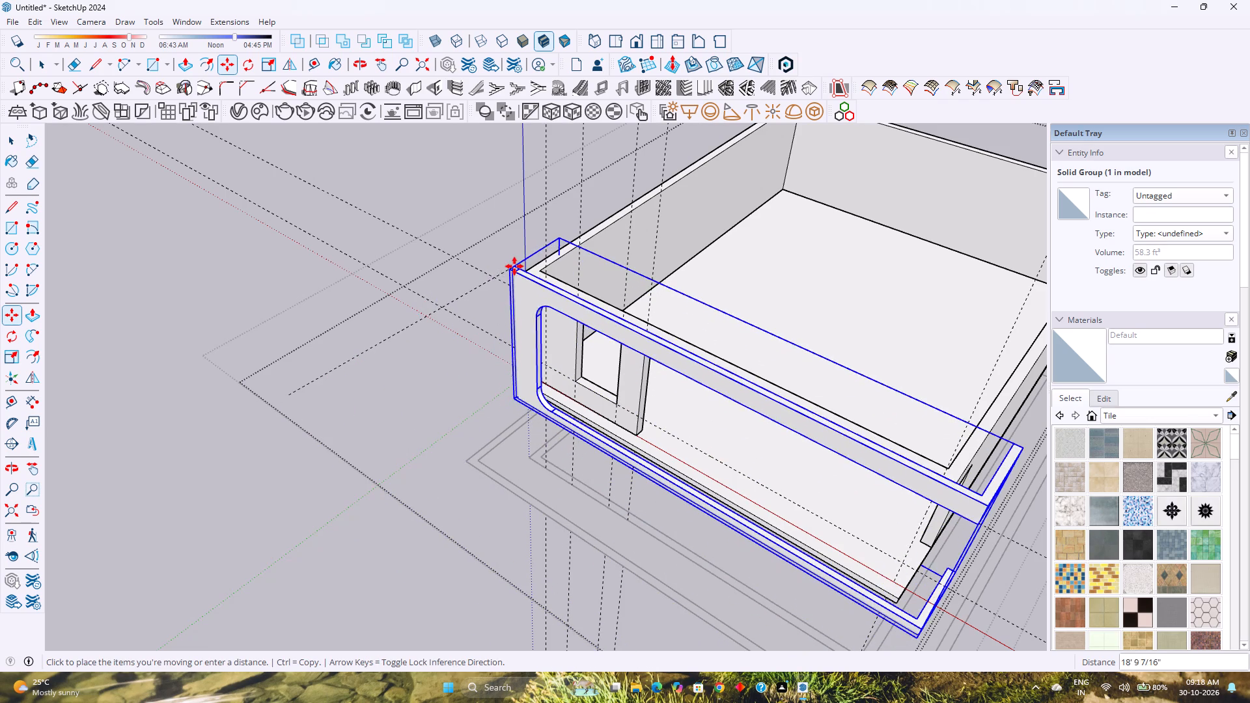
left_click(521, 270)
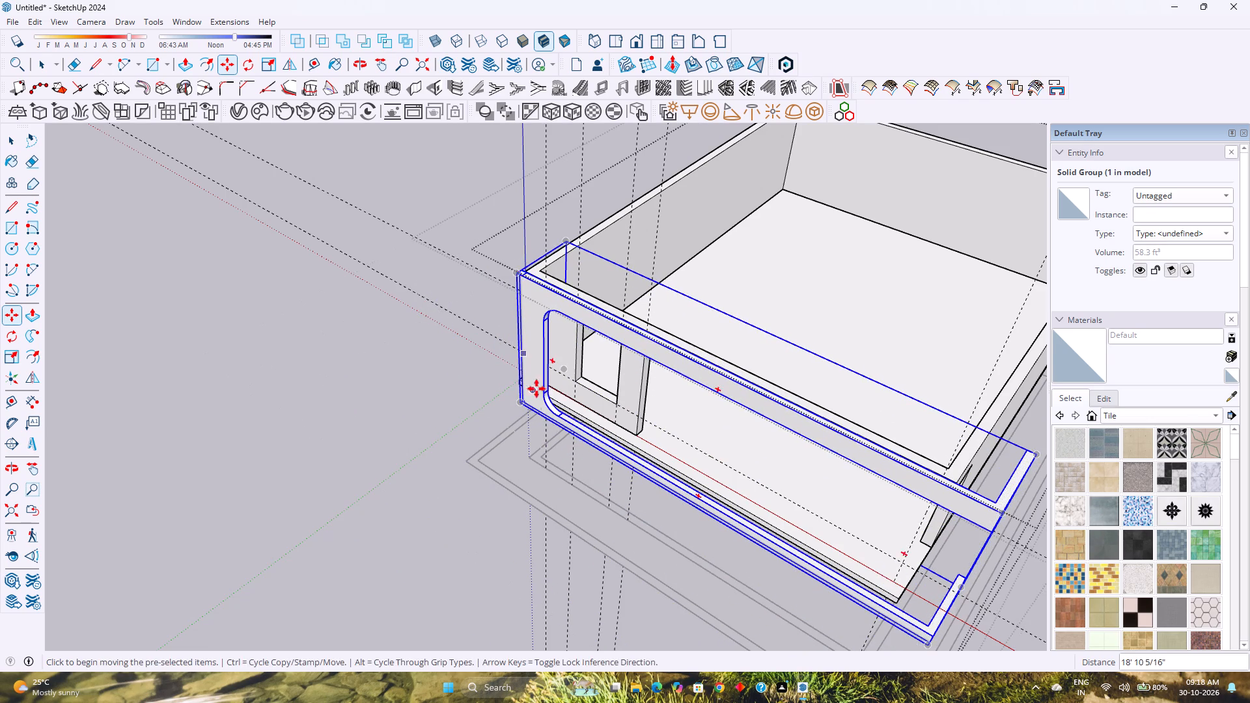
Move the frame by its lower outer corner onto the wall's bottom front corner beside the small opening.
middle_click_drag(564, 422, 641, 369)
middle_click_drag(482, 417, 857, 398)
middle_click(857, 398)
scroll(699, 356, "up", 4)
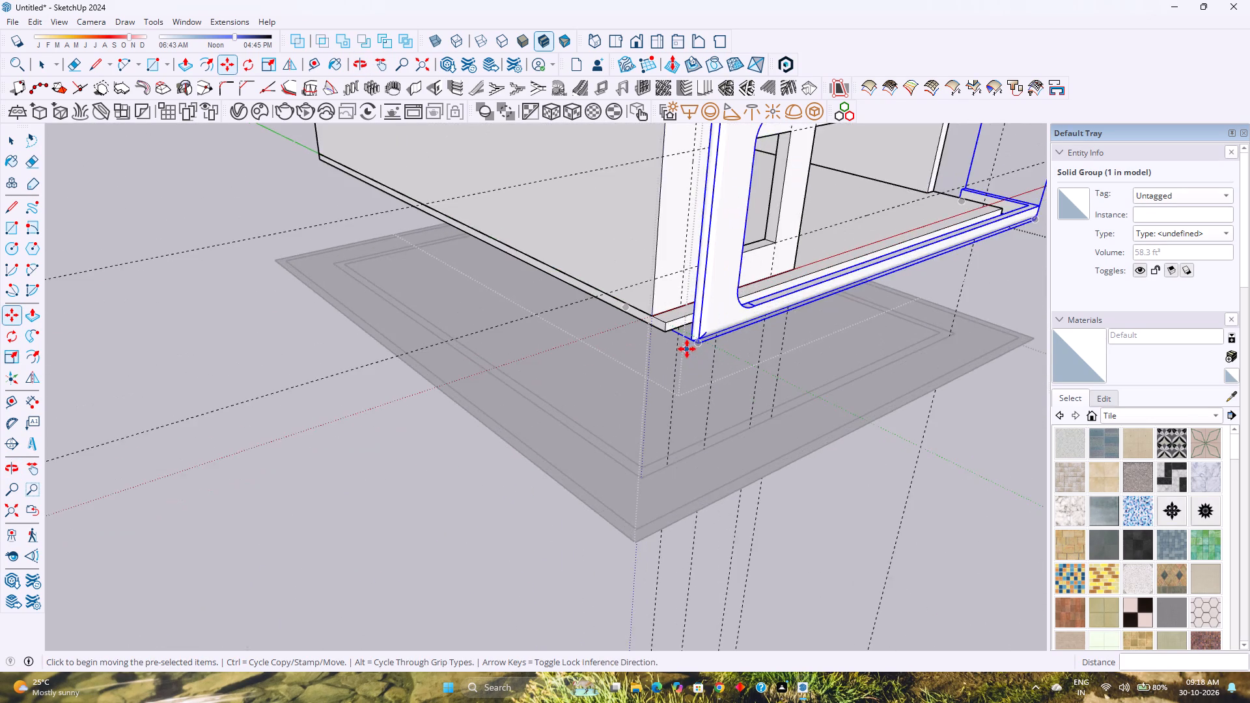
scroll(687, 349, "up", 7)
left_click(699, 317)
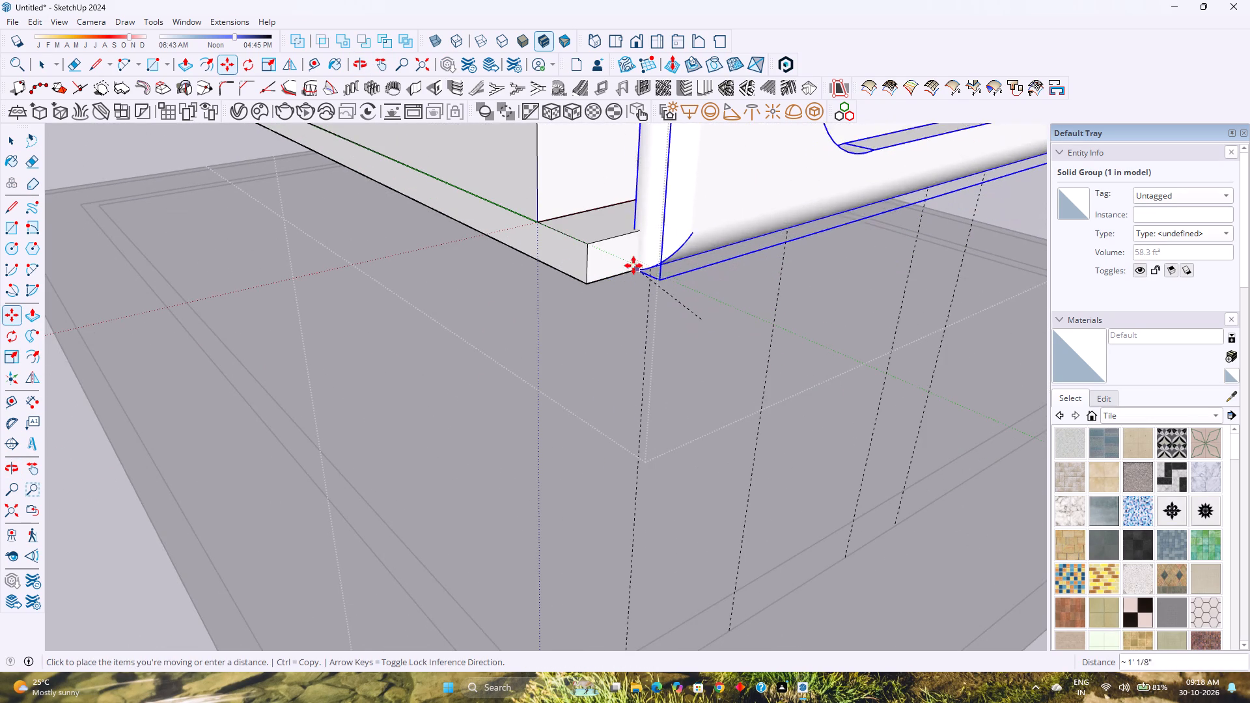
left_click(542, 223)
Examine how the frame sits against the building's front from both ends.
scroll(534, 266, "down", 3)
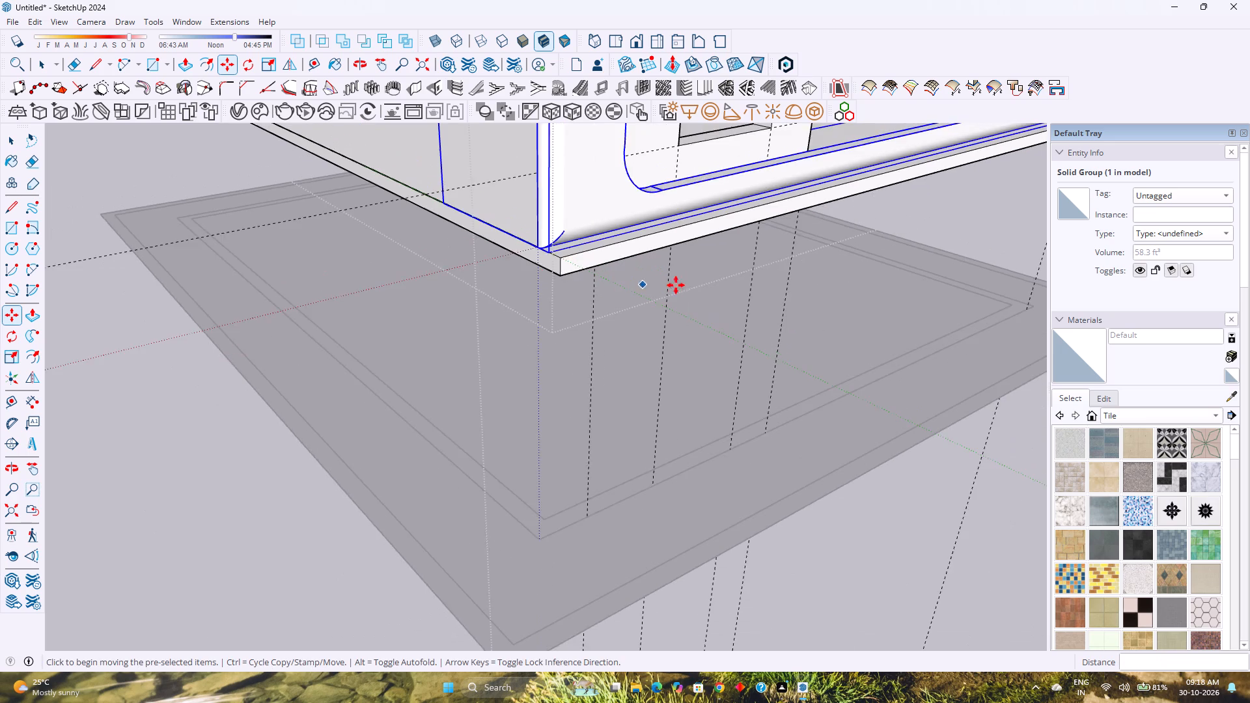
middle_click_drag(686, 283, 654, 403, "shift")
middle_click_drag(677, 385, 412, 373)
scroll(452, 372, "down", 4)
middle_click_drag(596, 415, 514, 391)
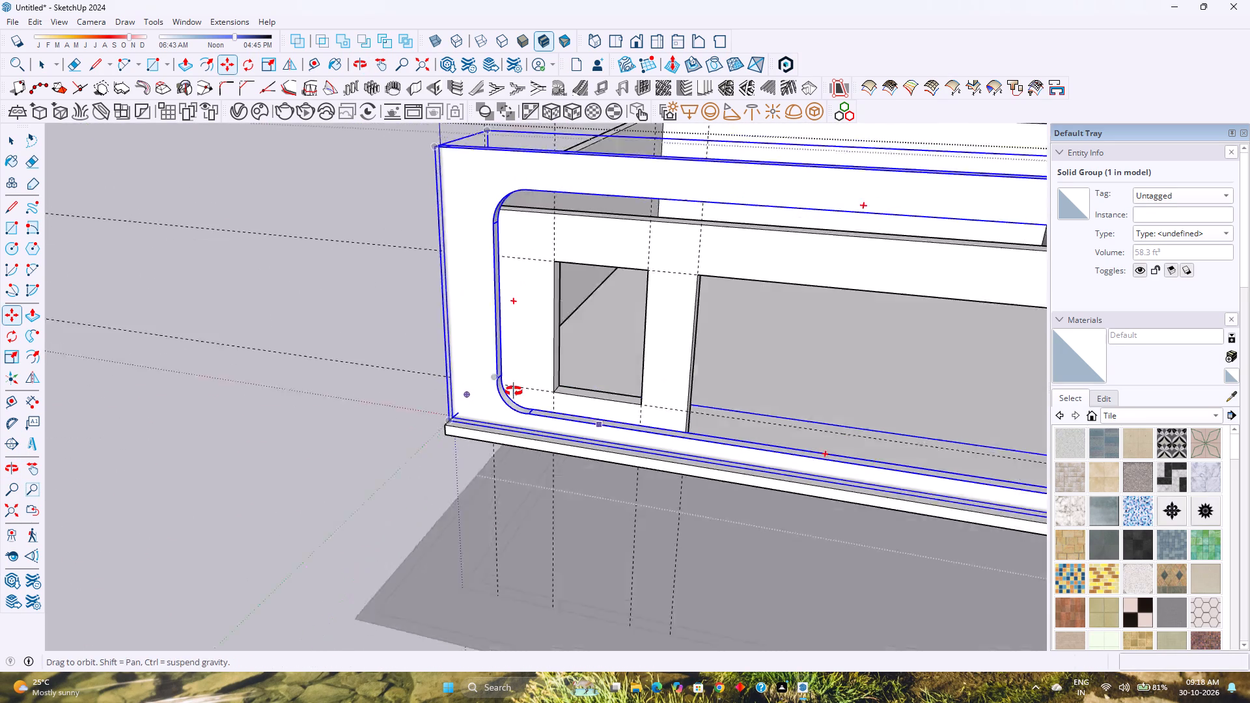
middle_click_drag(514, 391, 426, 368)
scroll(426, 364, "down", 4)
scroll(509, 371, "down", 2)
middle_click_drag(612, 391, 469, 359)
middle_click(469, 359)
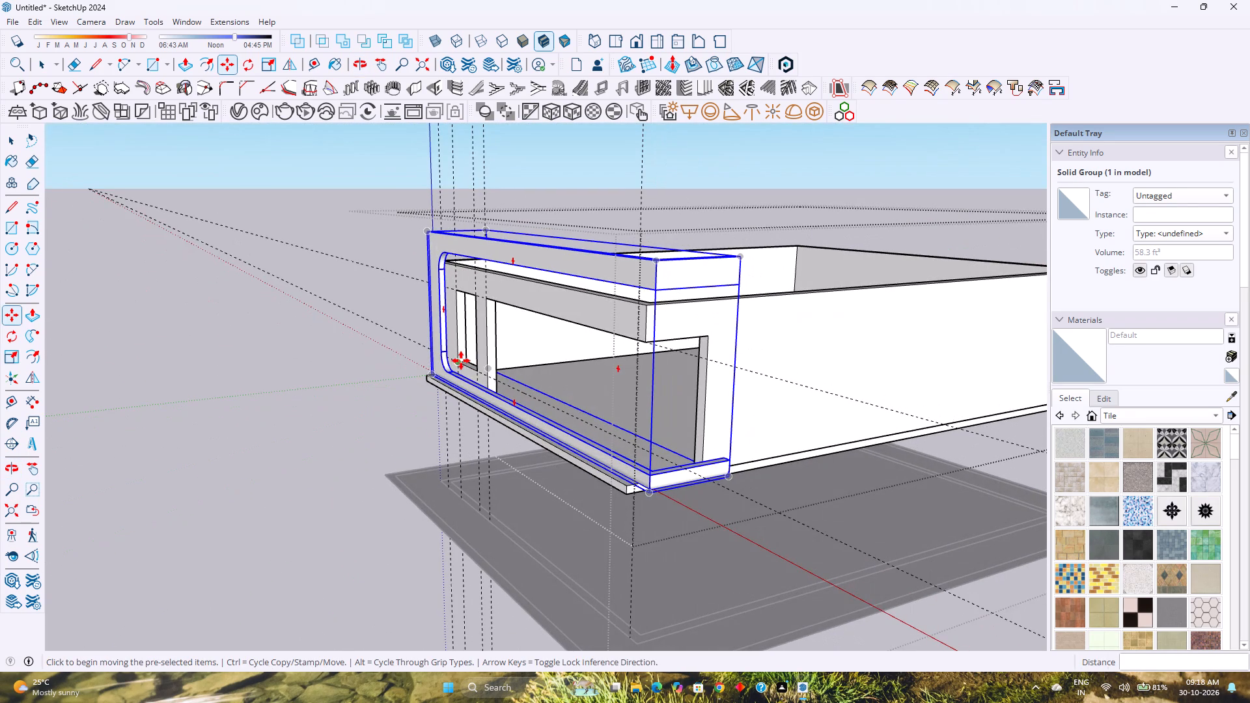
middle_click_drag(462, 363, 622, 328)
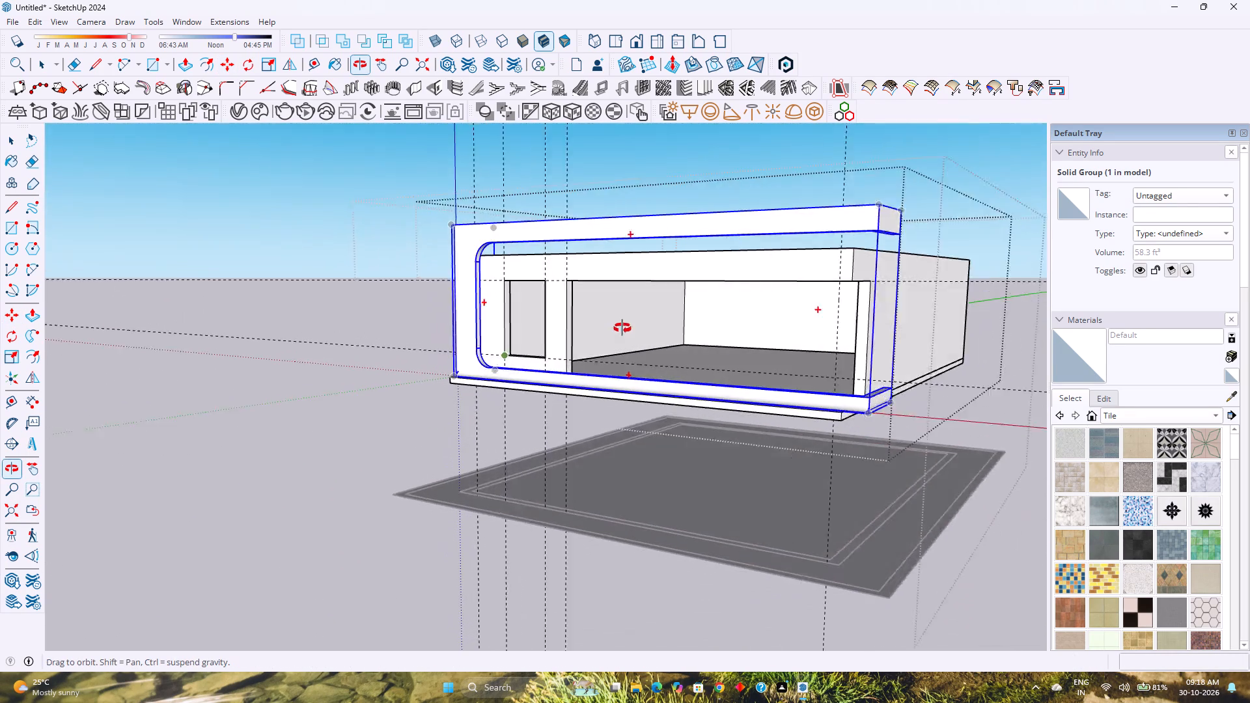
middle_click_drag(622, 328, 656, 324)
middle_click_drag(666, 331, 449, 361)
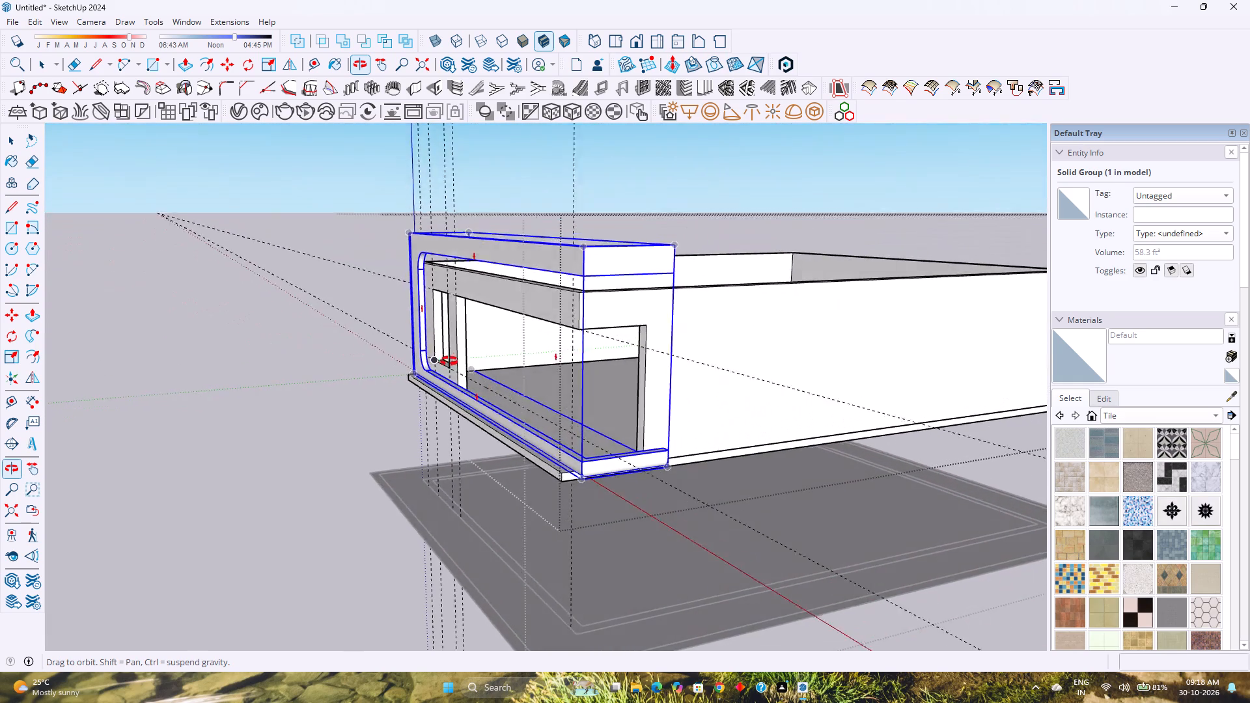
middle_click_drag(449, 361, 601, 342)
middle_click(601, 342)
Reposition the frame by the top inner corner of its lower return's free end onto the side wall's bottom corner beside the wide opening.
scroll(665, 381, "up", 1)
middle_click_drag(666, 381, 554, 381)
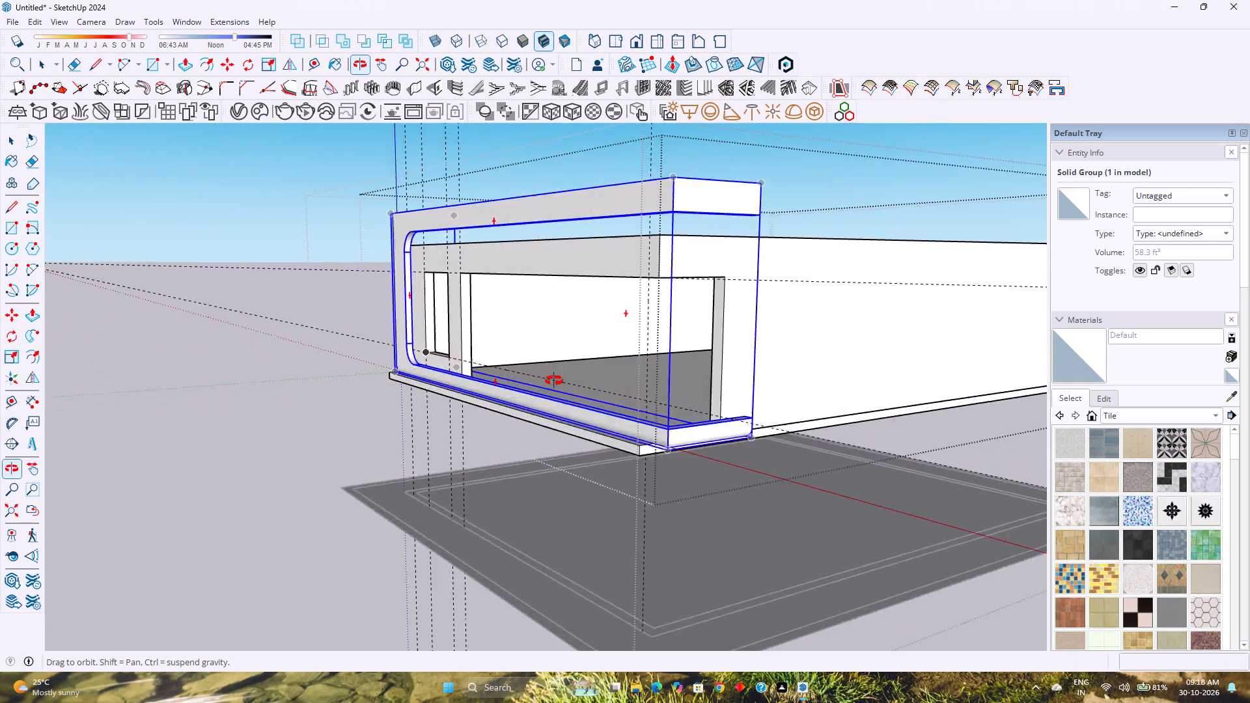
middle_click_drag(554, 381, 462, 379)
scroll(568, 430, "up", 5)
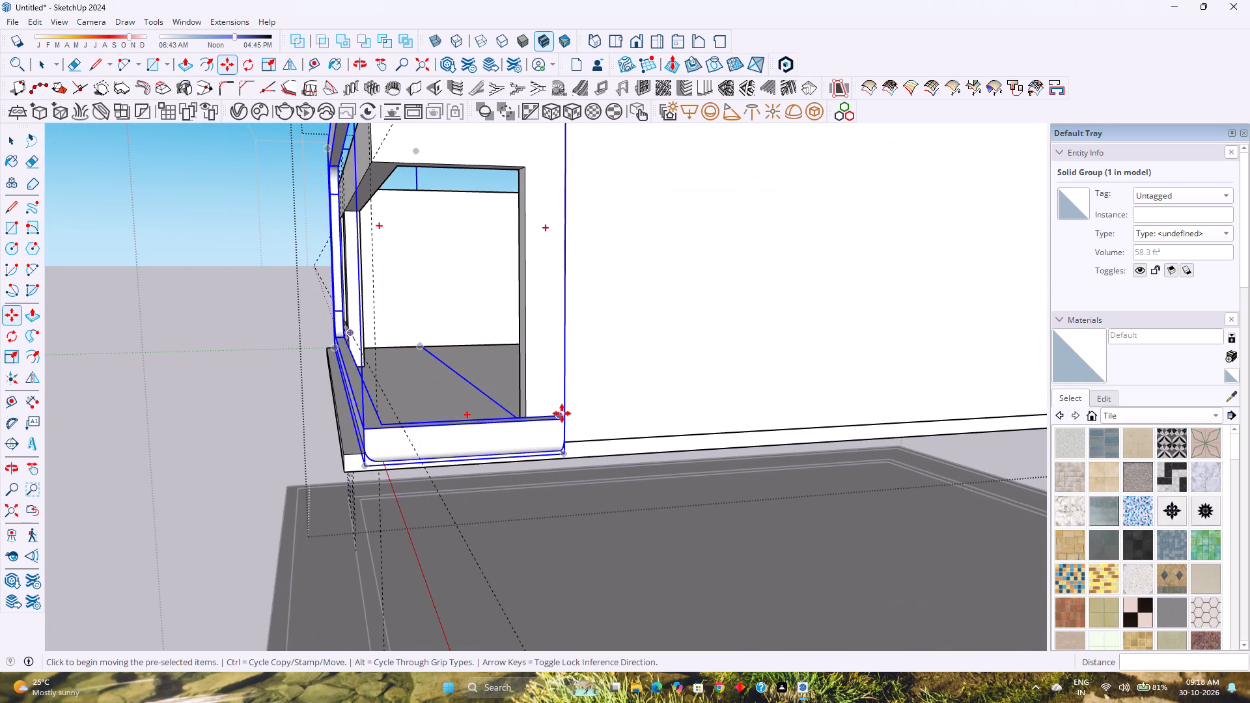
left_click(563, 413)
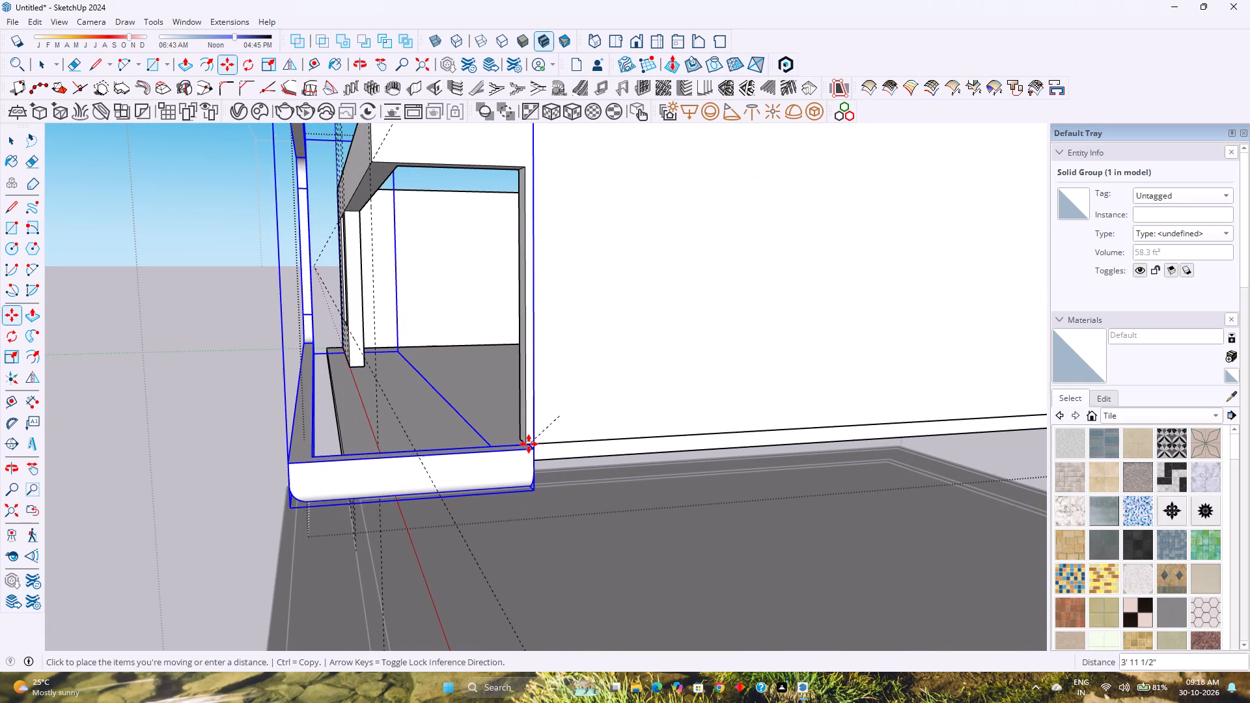
middle_click_drag(529, 440, 790, 524)
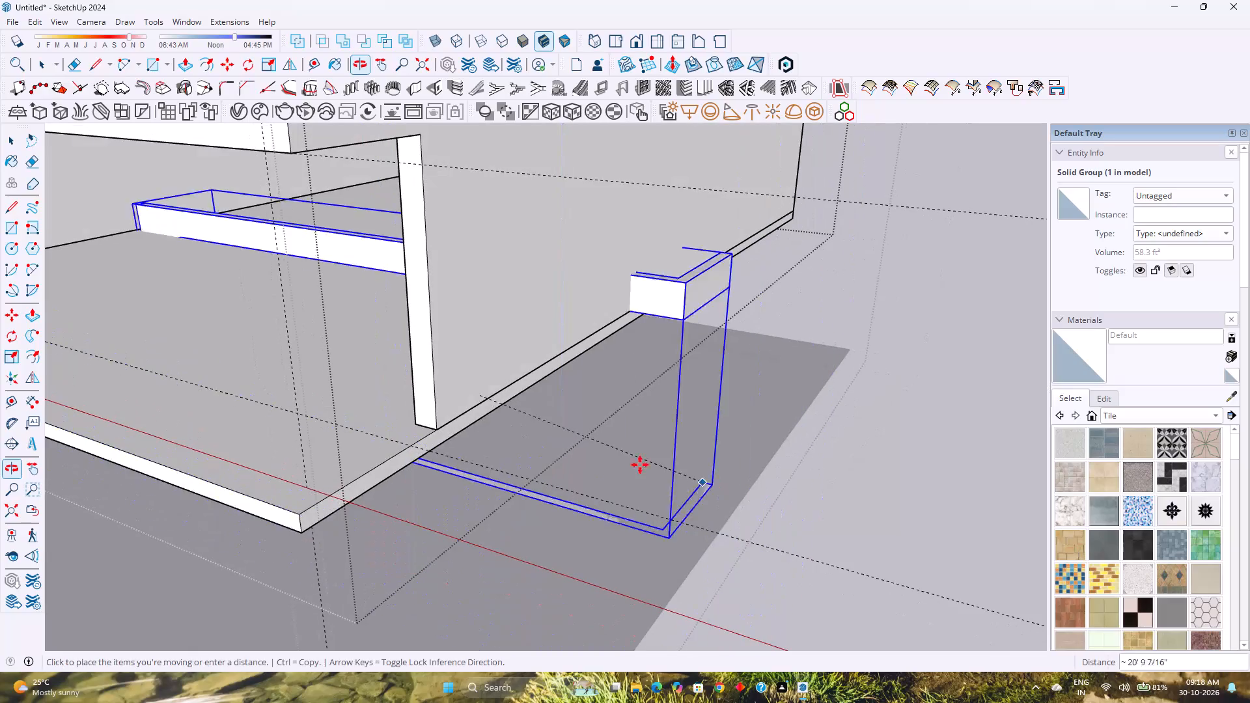
left_click(437, 430)
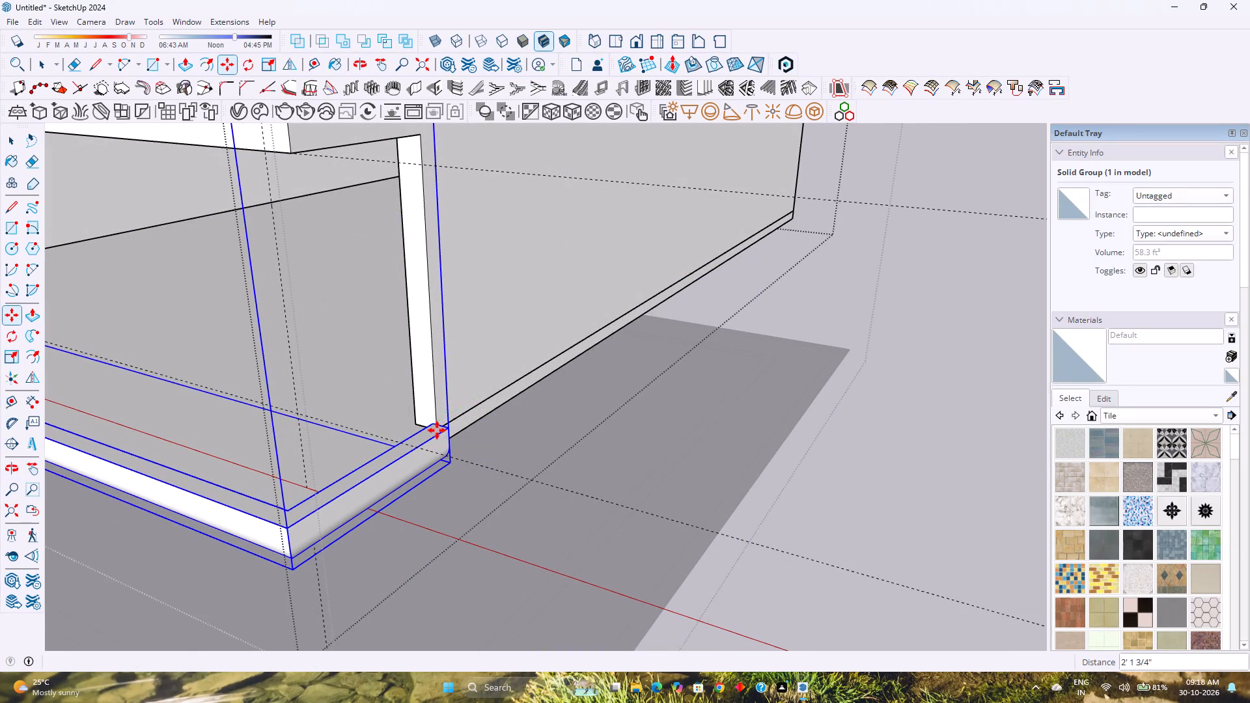
middle_click_drag(452, 424, 85, 425)
left_click(362, 357)
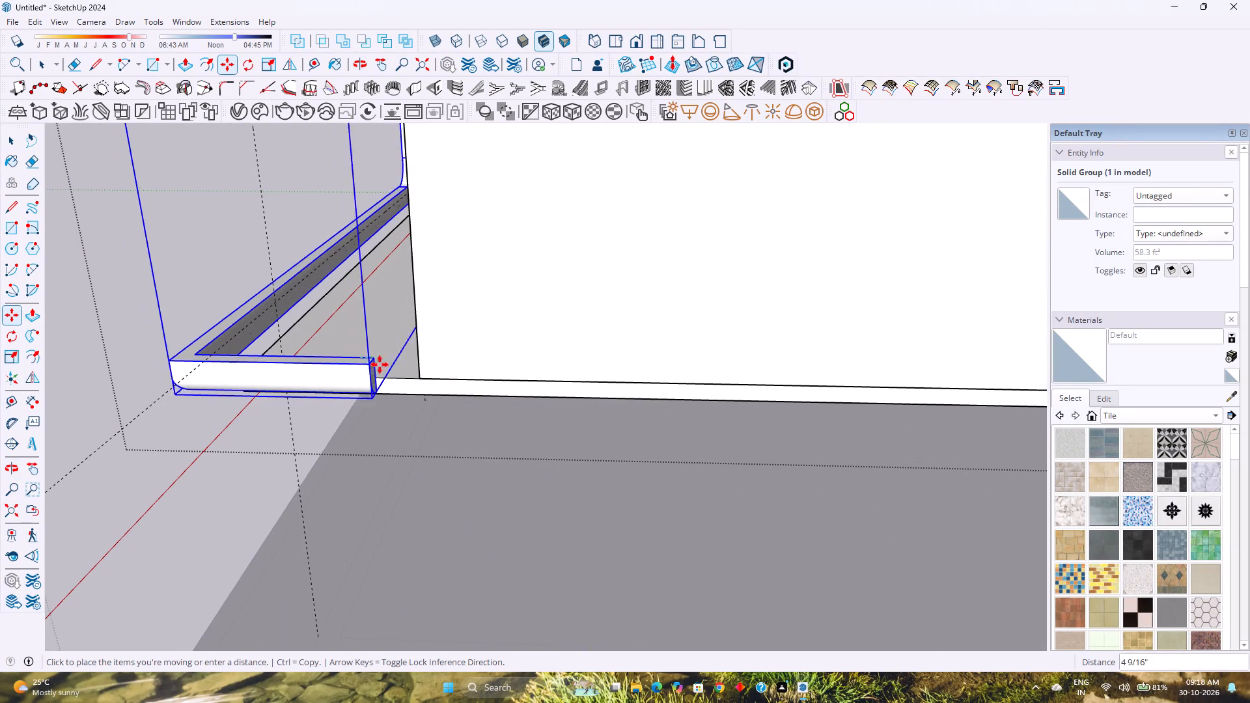
left_click(421, 376)
middle_click_drag(403, 379, 911, 406)
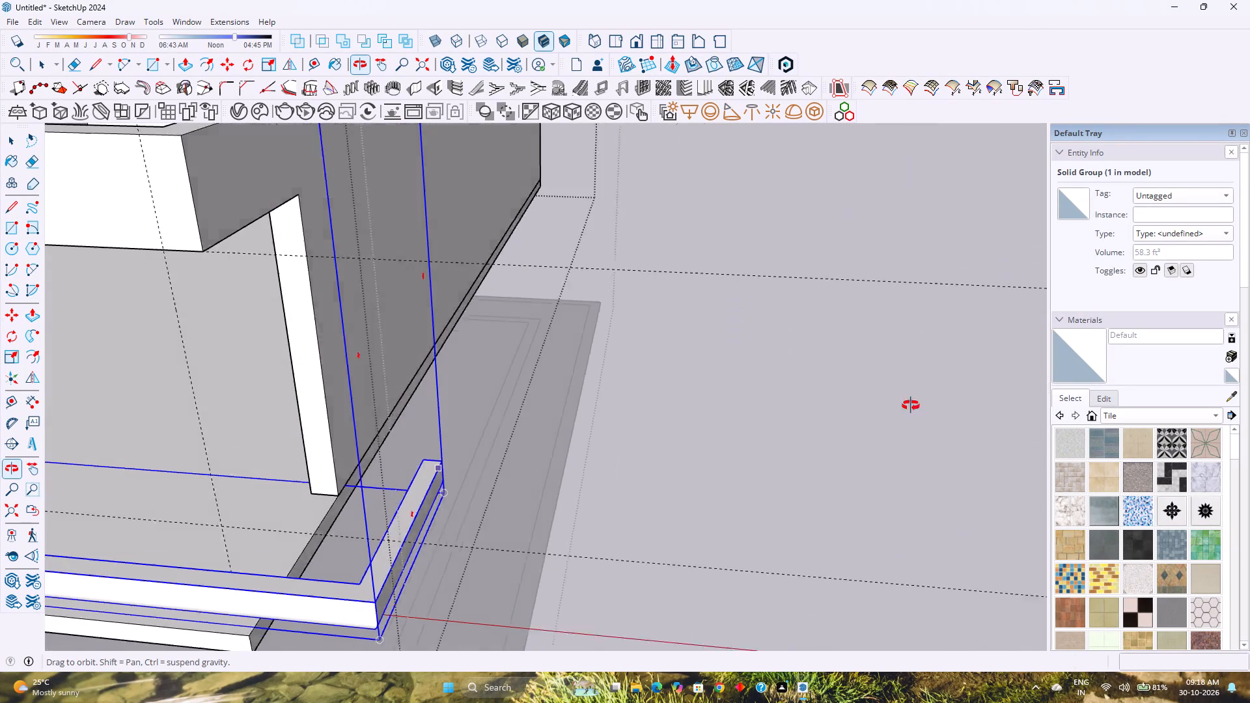
middle_click_drag(911, 406, 915, 405)
left_click(426, 463)
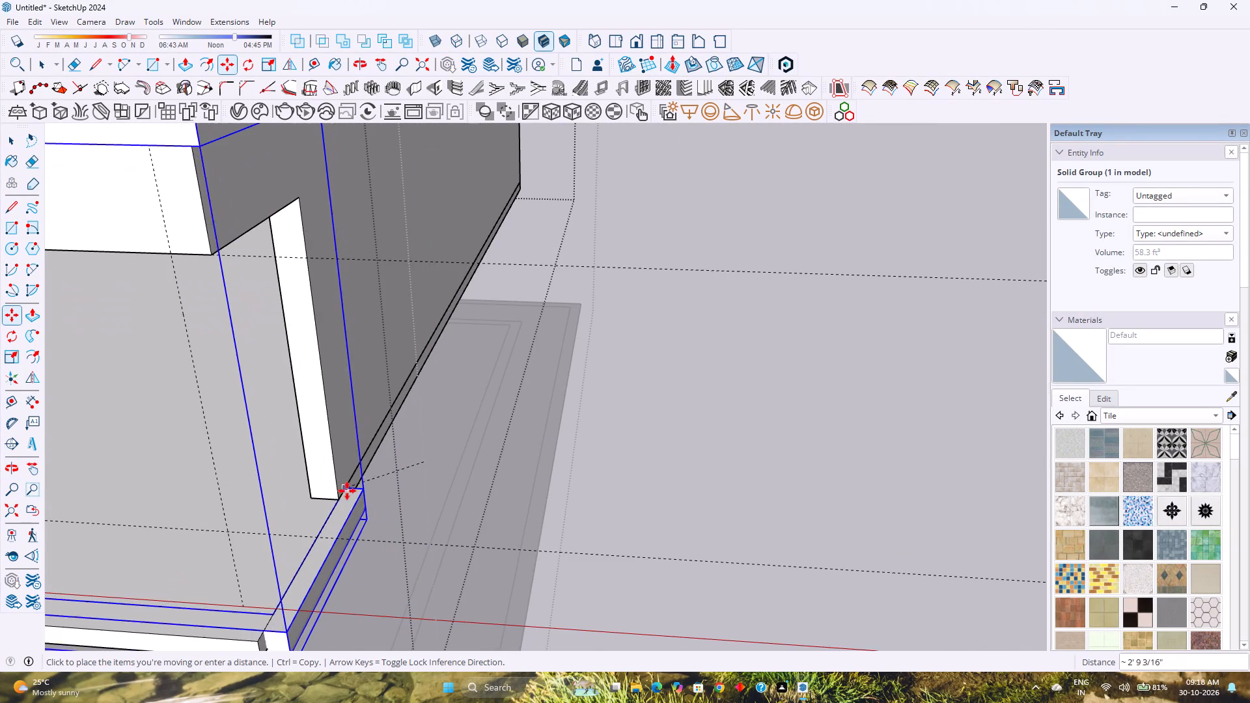
left_click(342, 501)
Examine the frame's fit along the front, side walls and slab edge, and clear the selection.
middle_click_drag(389, 491, 305, 449)
scroll(312, 432, "down", 3)
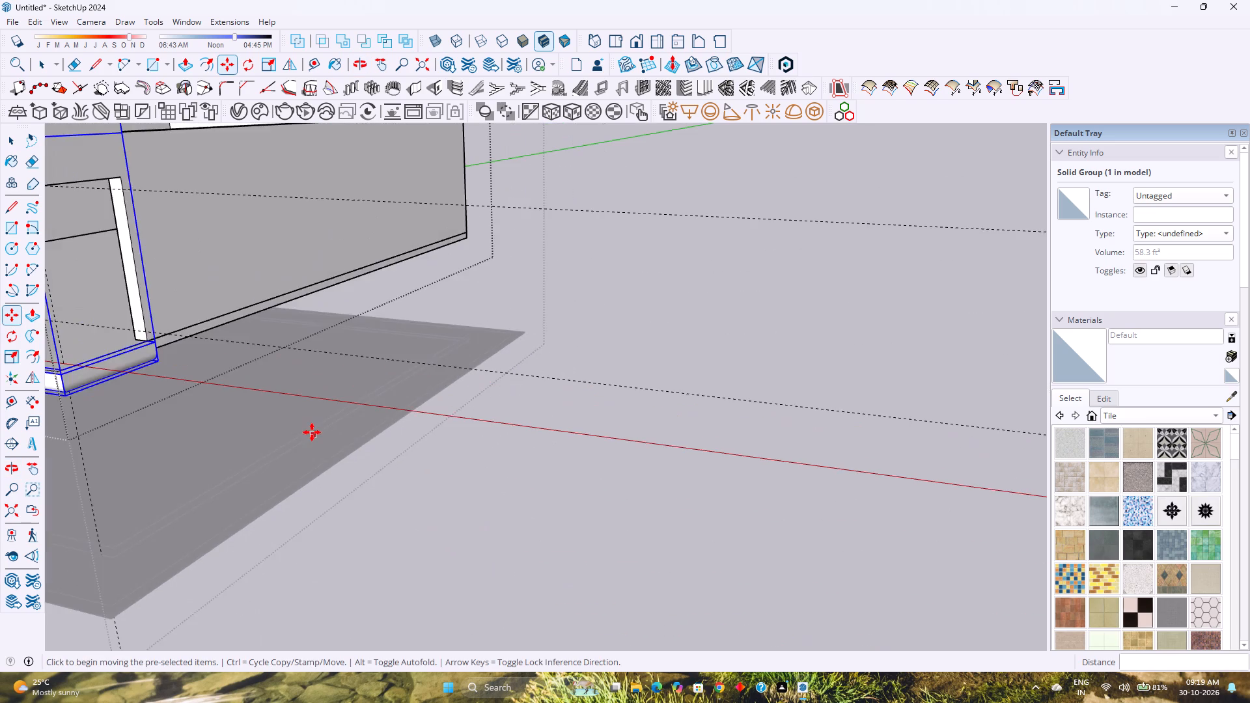
scroll(312, 432, "down", 3)
middle_click_drag(304, 417, 629, 495, "shift")
middle_click(630, 495, "shift")
middle_click_drag(410, 432, 404, 376)
middle_click(405, 376)
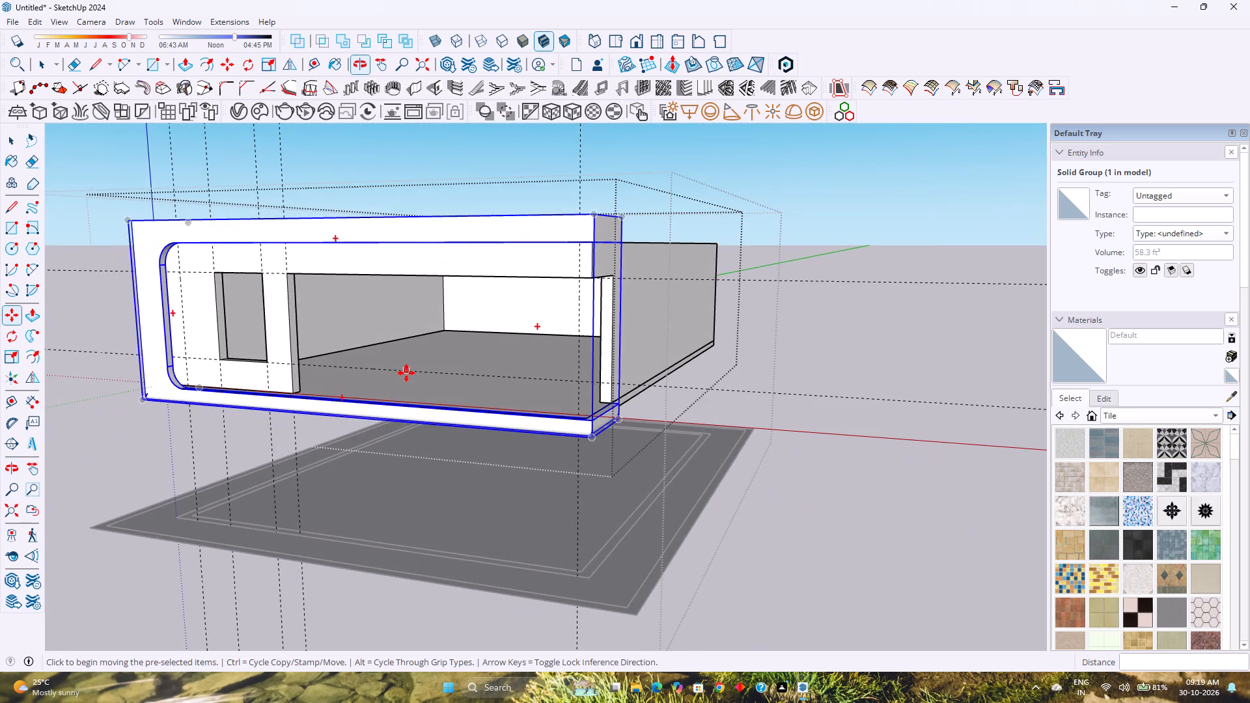
middle_click_drag(420, 371, 452, 436, "shift")
middle_click_drag(458, 440, 355, 409)
middle_click(355, 409)
middle_click_drag(316, 404, 766, 400)
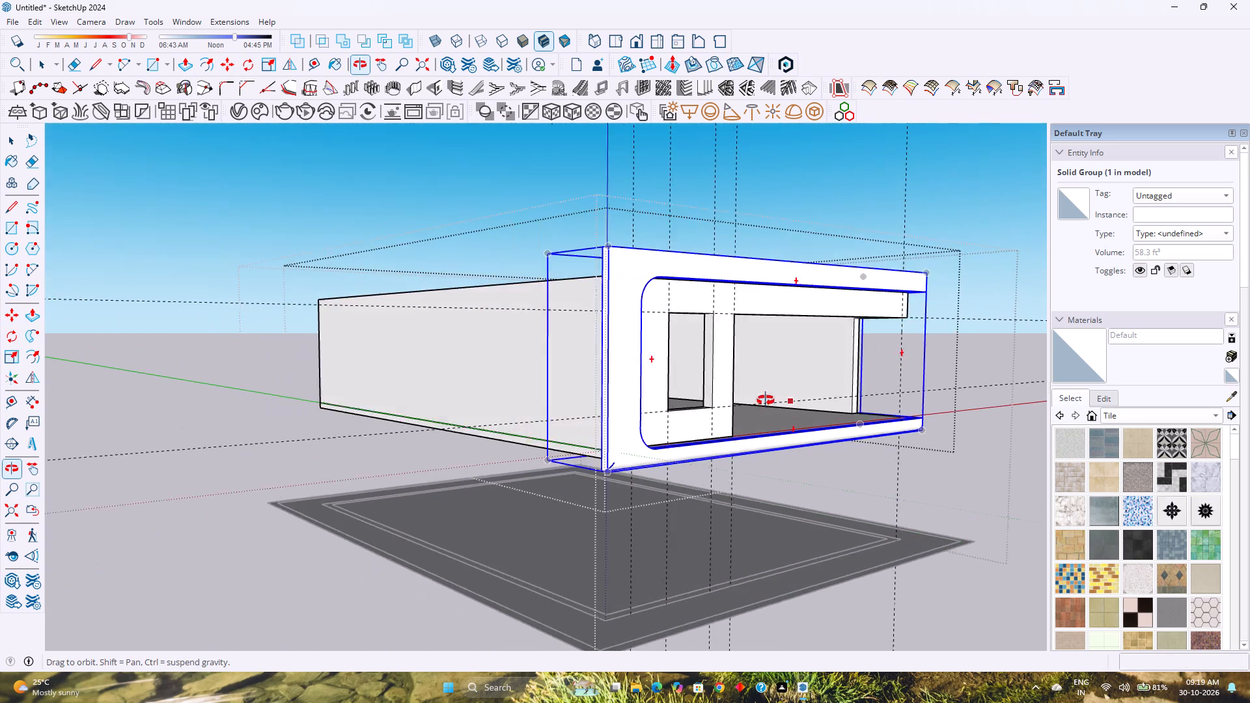
middle_click_drag(766, 400, 766, 400)
middle_click_drag(660, 394, 872, 545)
scroll(790, 450, "up", 3)
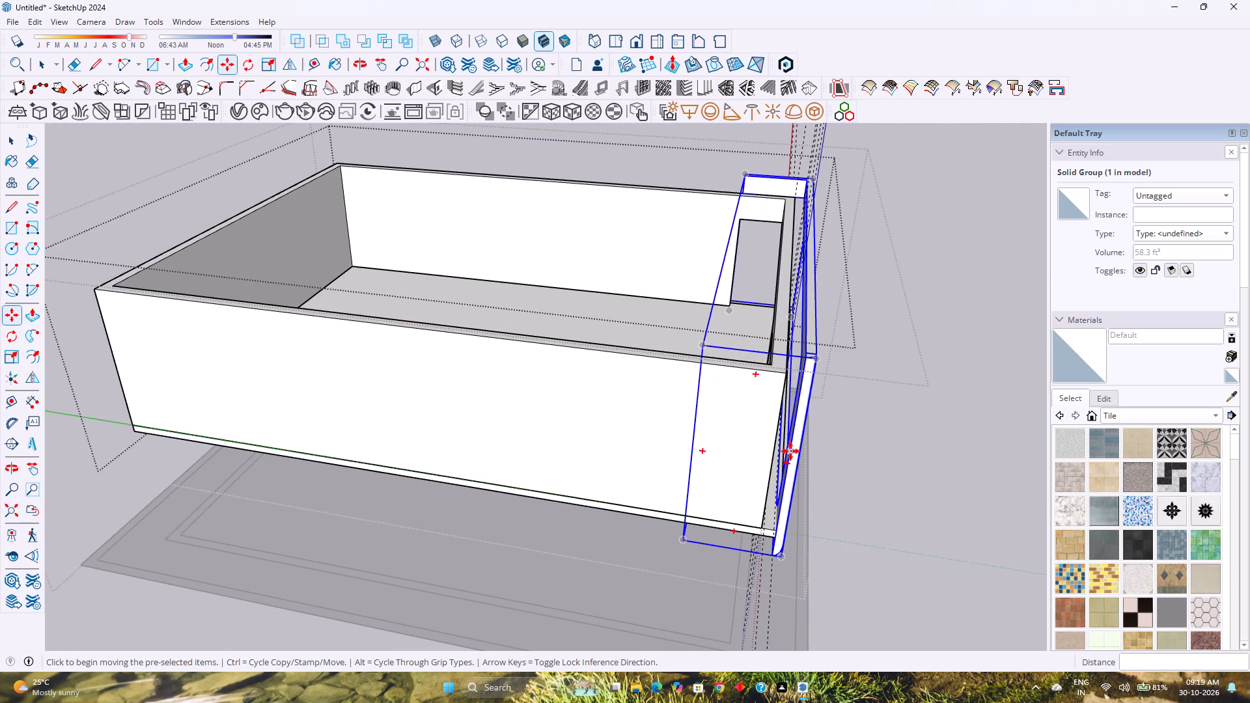
scroll(790, 451, "up", 2)
middle_click_drag(790, 454, 762, 470)
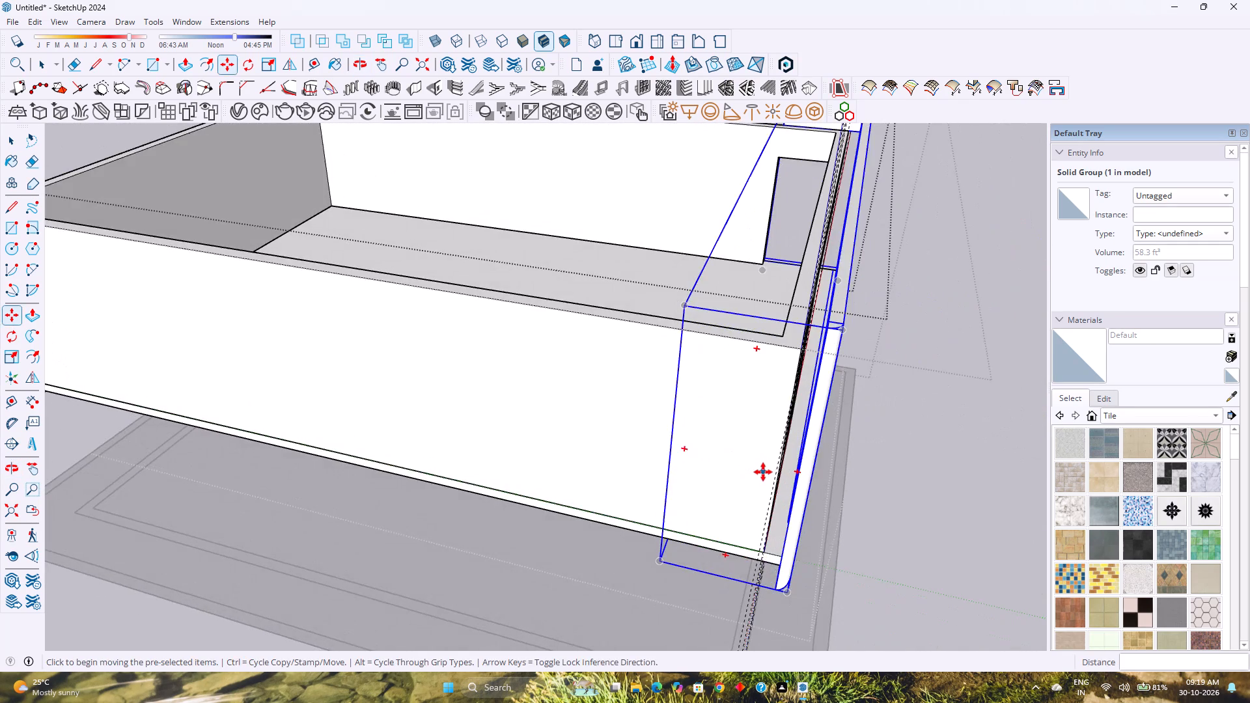
scroll(763, 474, "up", 3)
middle_click_drag(762, 474, 713, 482, "shift")
middle_click_drag(748, 485, 456, 465)
middle_click_drag(465, 465, 529, 465)
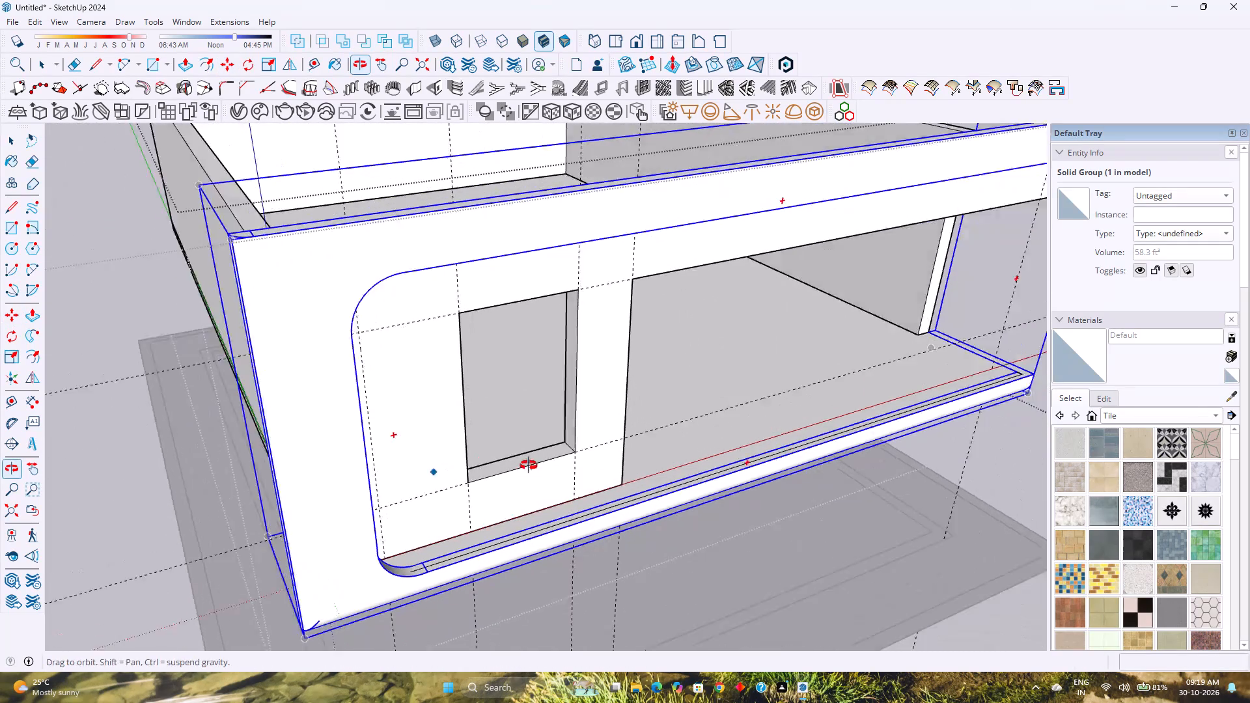
middle_click_drag(529, 465, 661, 454)
key("space")
key("Escape")
Open the slab group and push its front face back 1', flush with the building's front wall.
middle_click_drag(673, 437, 799, 414)
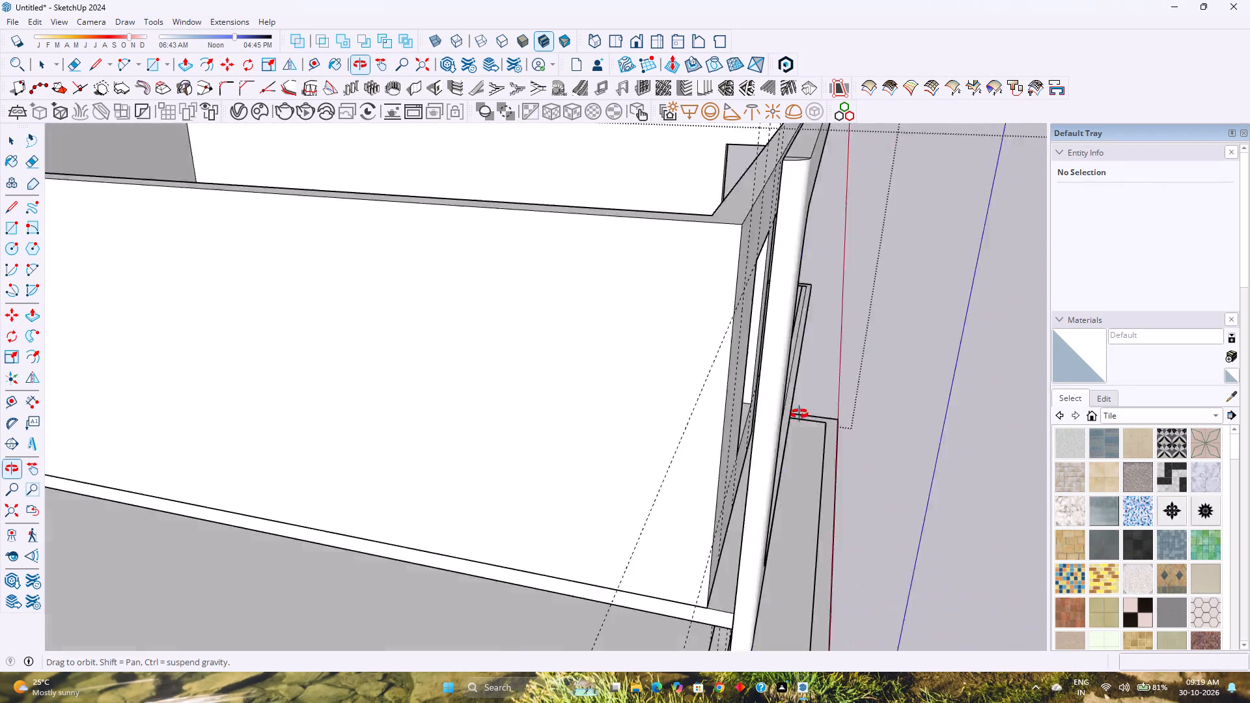
middle_click_drag(799, 414, 817, 406)
middle_click_drag(863, 498, 734, 479)
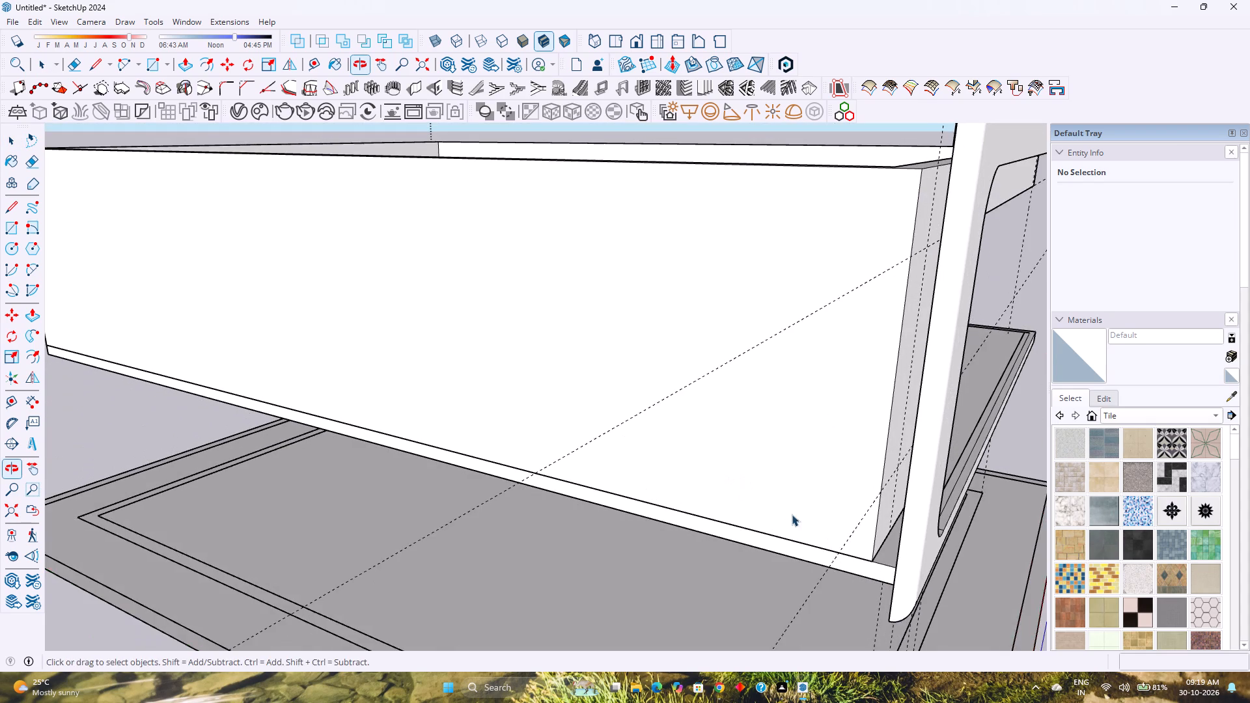
scroll(895, 571, "up", 1)
middle_click_drag(895, 571, 680, 534, "shift")
scroll(660, 536, "up", 3)
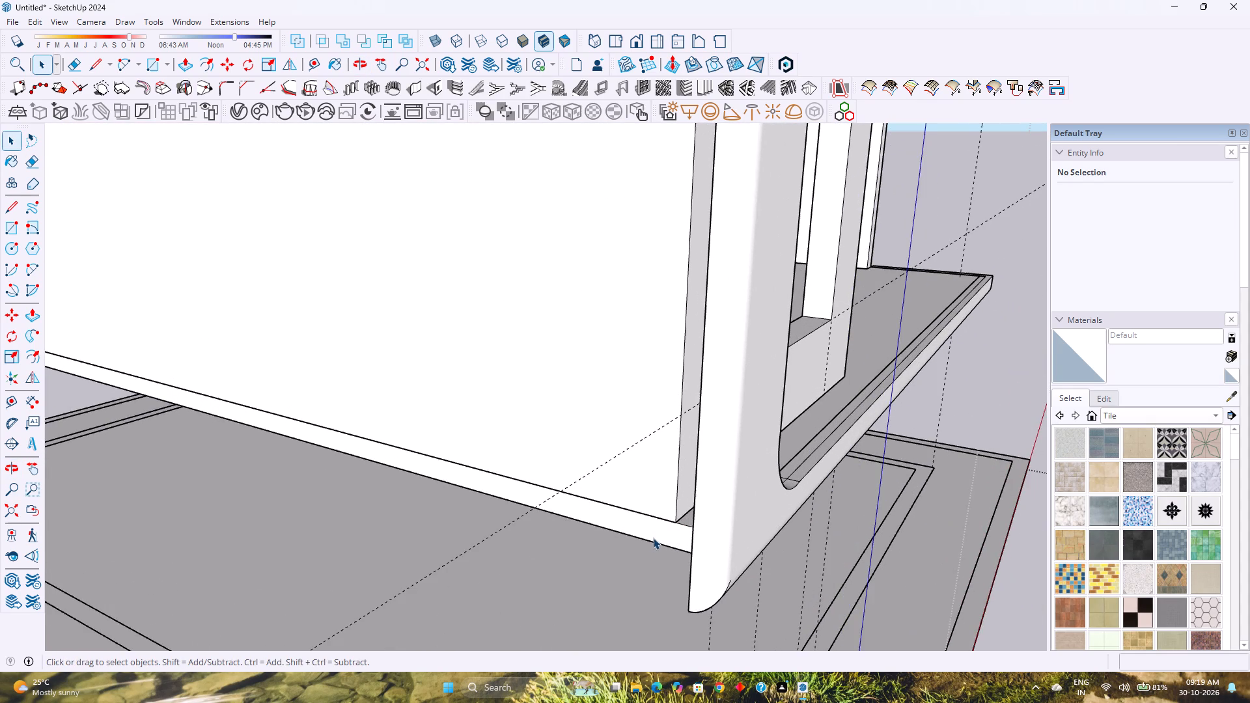
double_click(653, 538)
scroll(693, 543, "up", 3)
key("p")
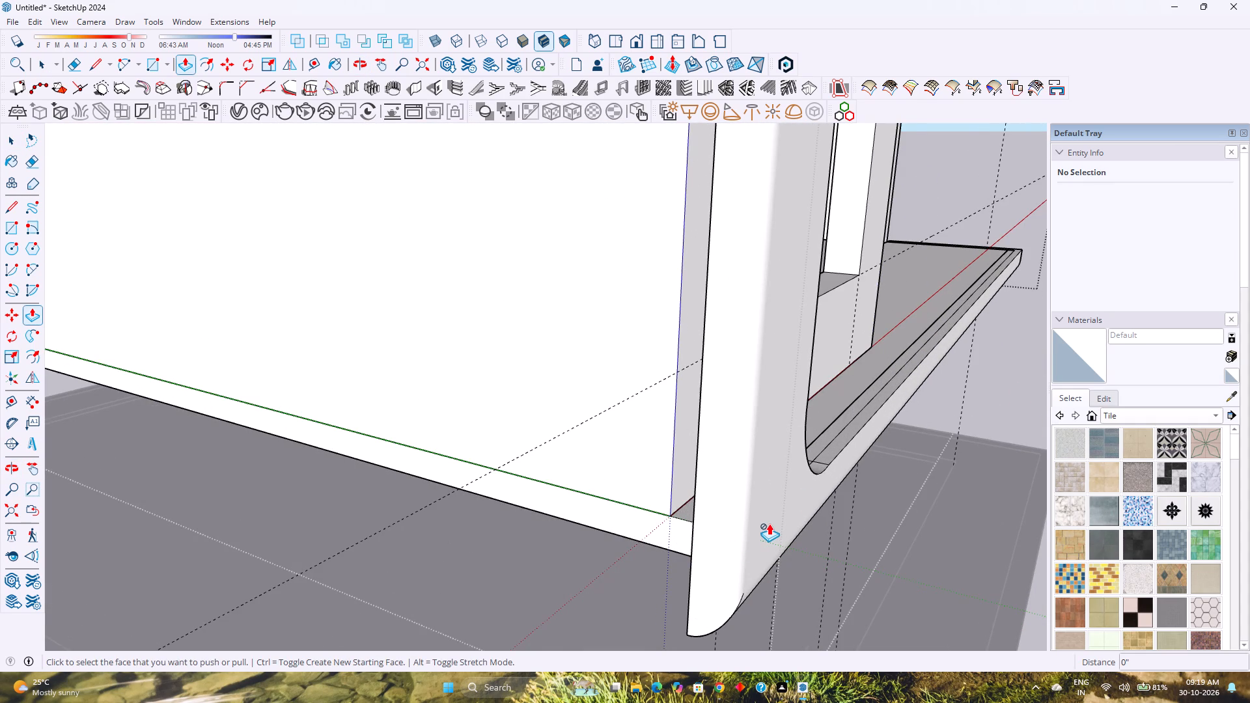
key("space")
left_click(683, 532)
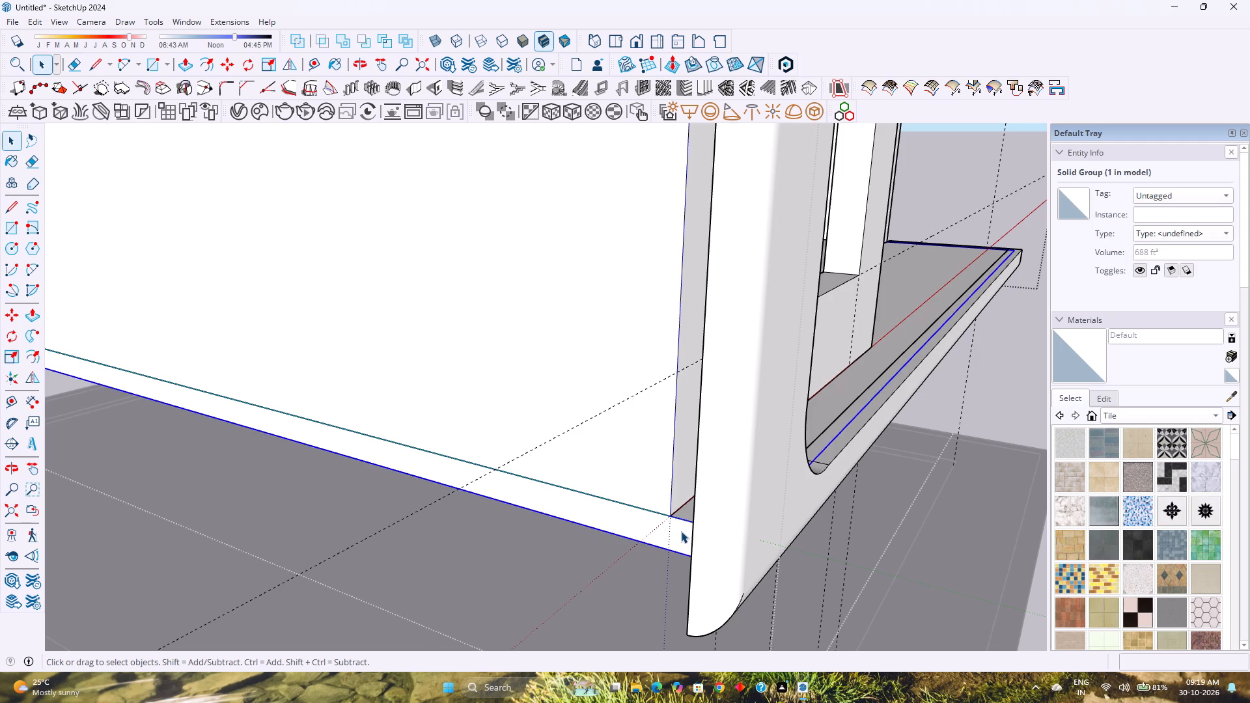
double_click(681, 531)
key("p")
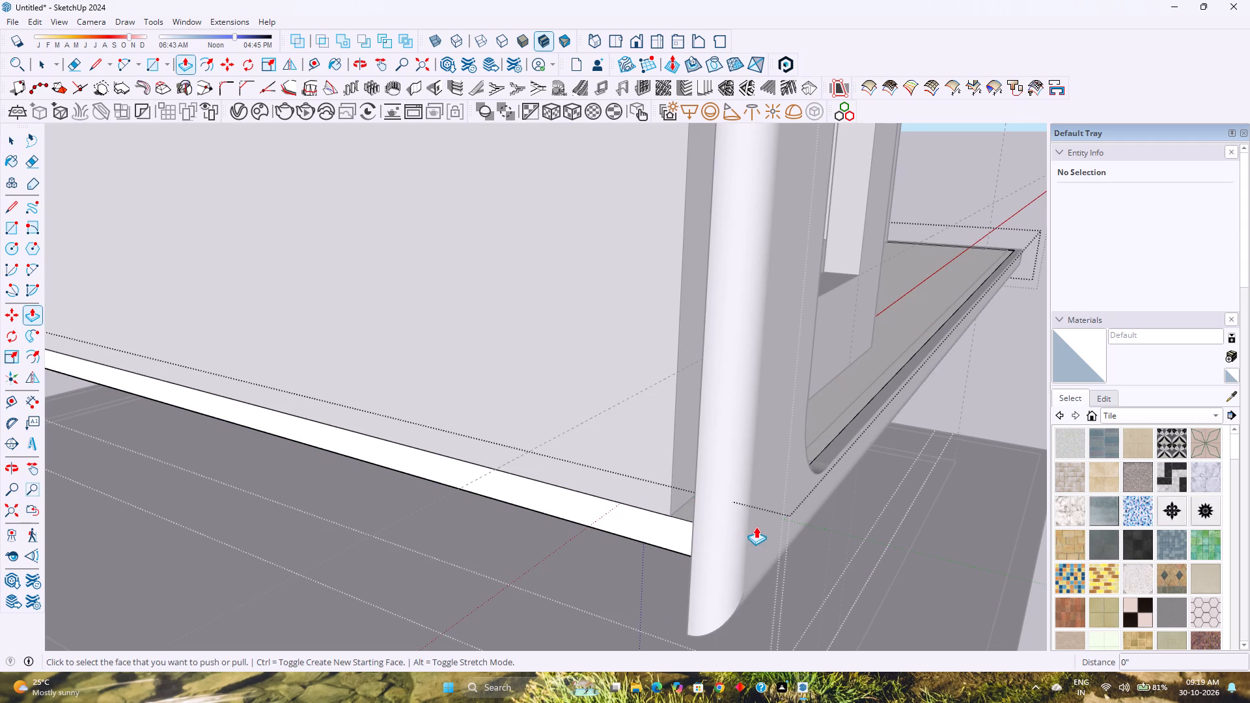
left_click(785, 523)
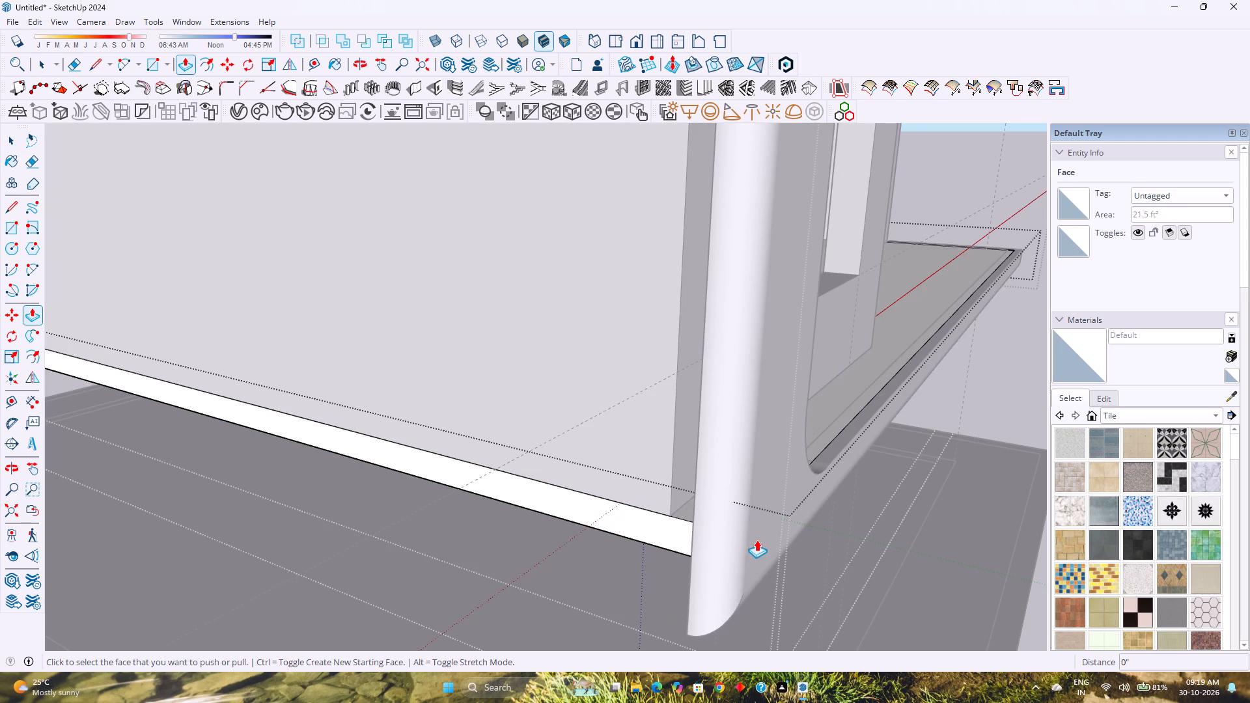
left_click(757, 539)
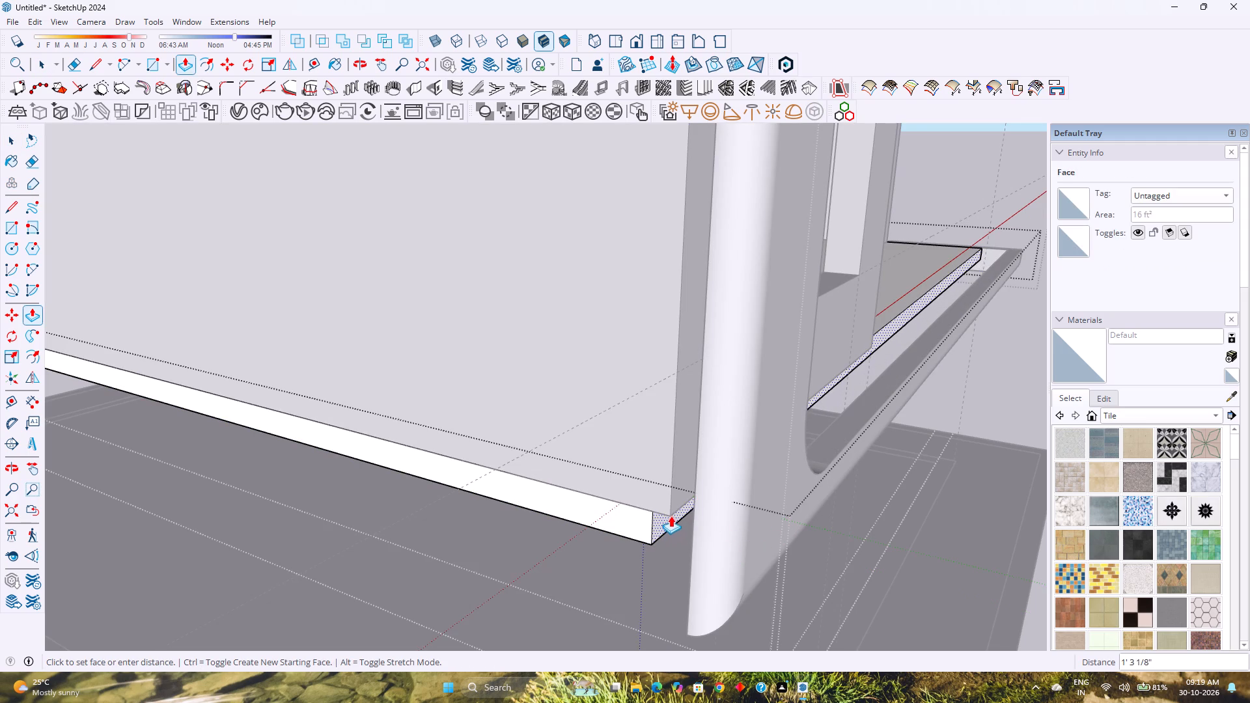
left_click(671, 501)
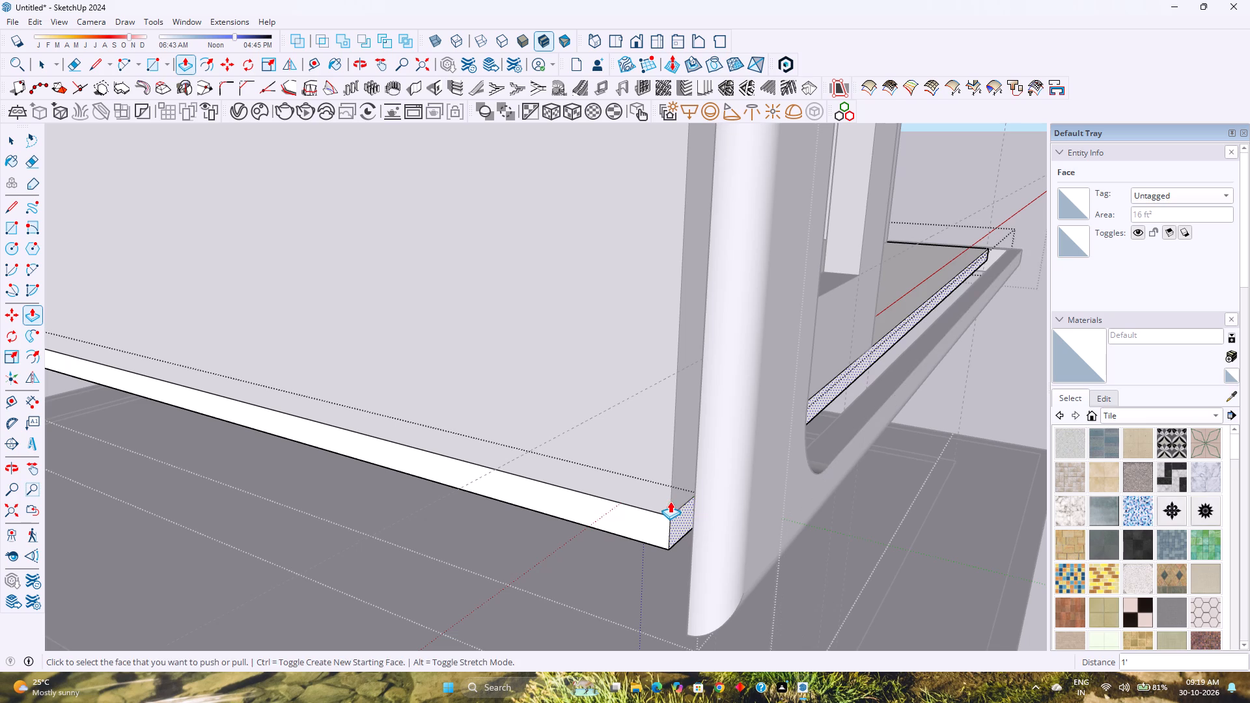
Check the trimmed slab edge along the side wall and around the front corner, and close the slab group.
middle_click_drag(738, 503, 663, 516)
scroll(662, 513, "down", 5)
middle_click_drag(736, 510, 660, 511)
scroll(660, 511, "down", 1)
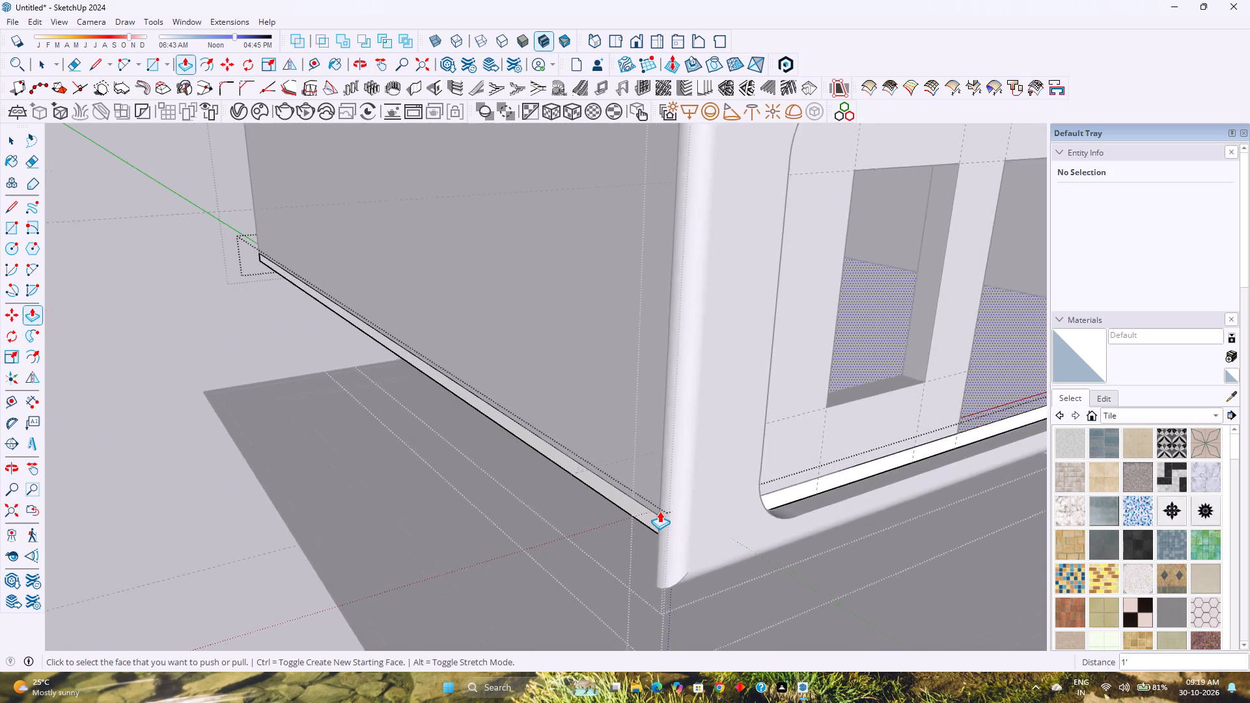
scroll(660, 511, "down", 7)
key("space")
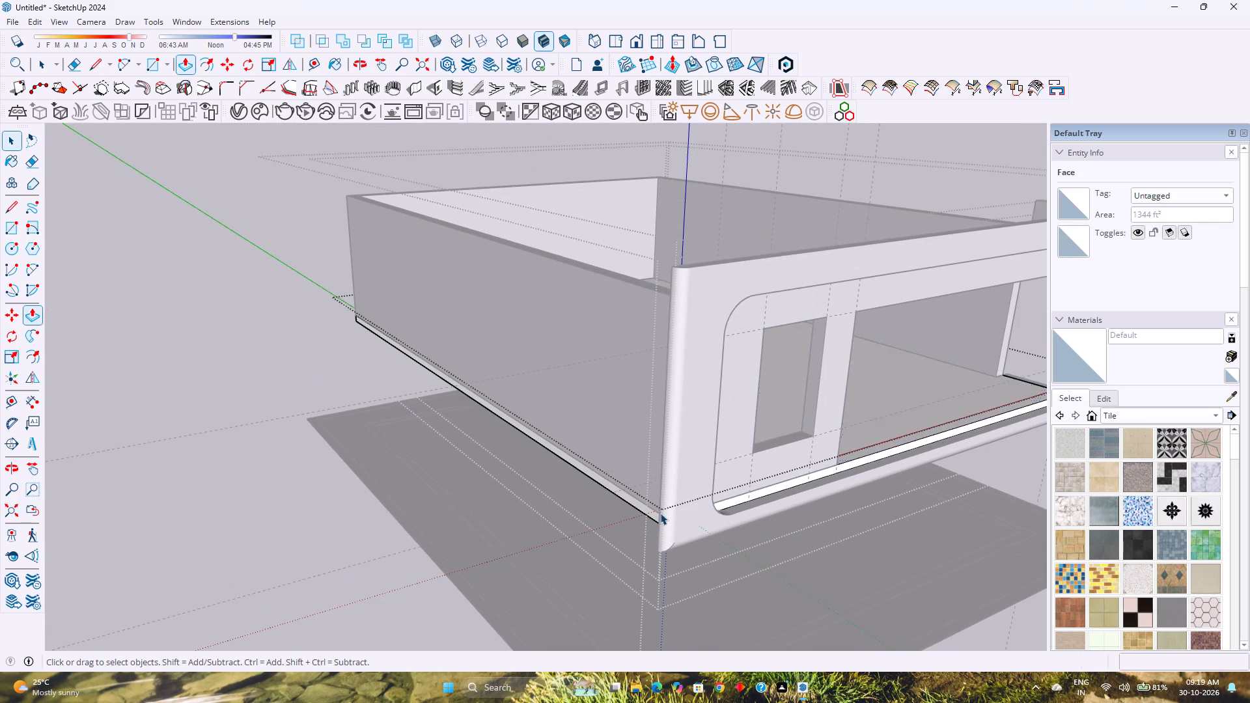
key("Escape")
Move the C-shaped frame back 9" along the green axis, aligning its lower corner with the slab's front corner, and clear the selection.
left_click(683, 516)
scroll(686, 528, "up", 2)
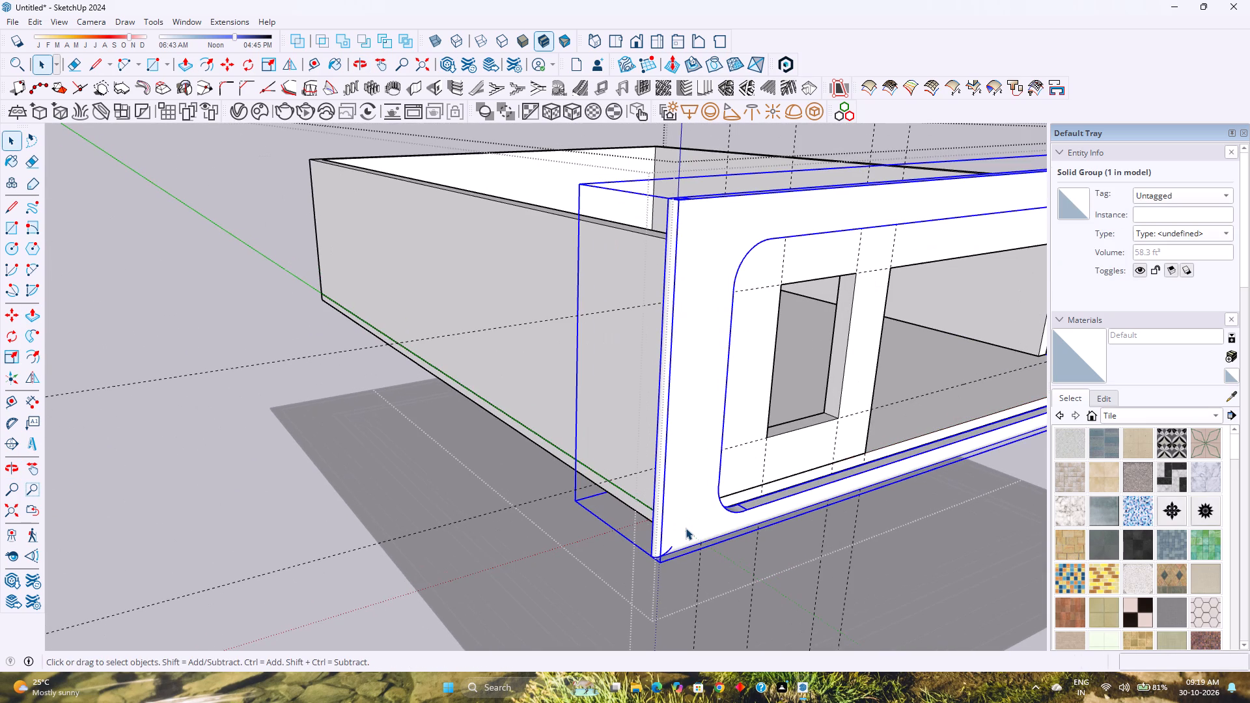
key("m")
middle_click_drag(652, 551, 706, 560)
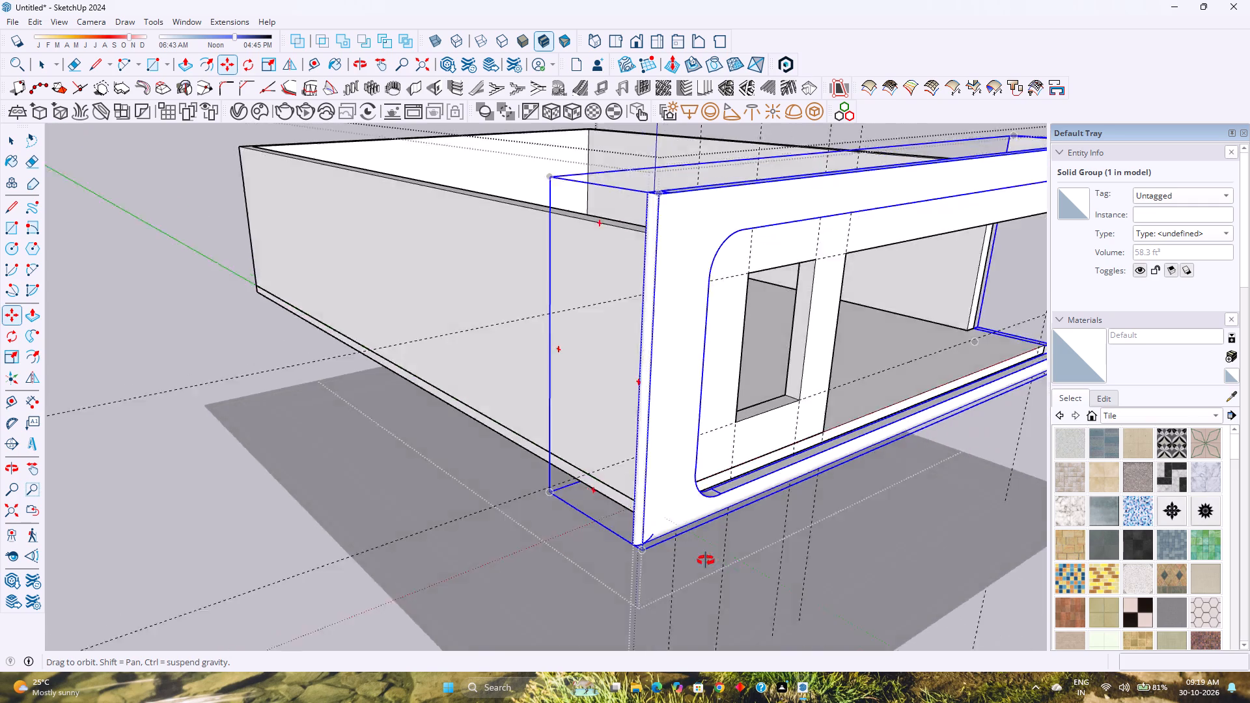
middle_click_drag(706, 560, 1007, 553)
scroll(422, 549, "up", 8)
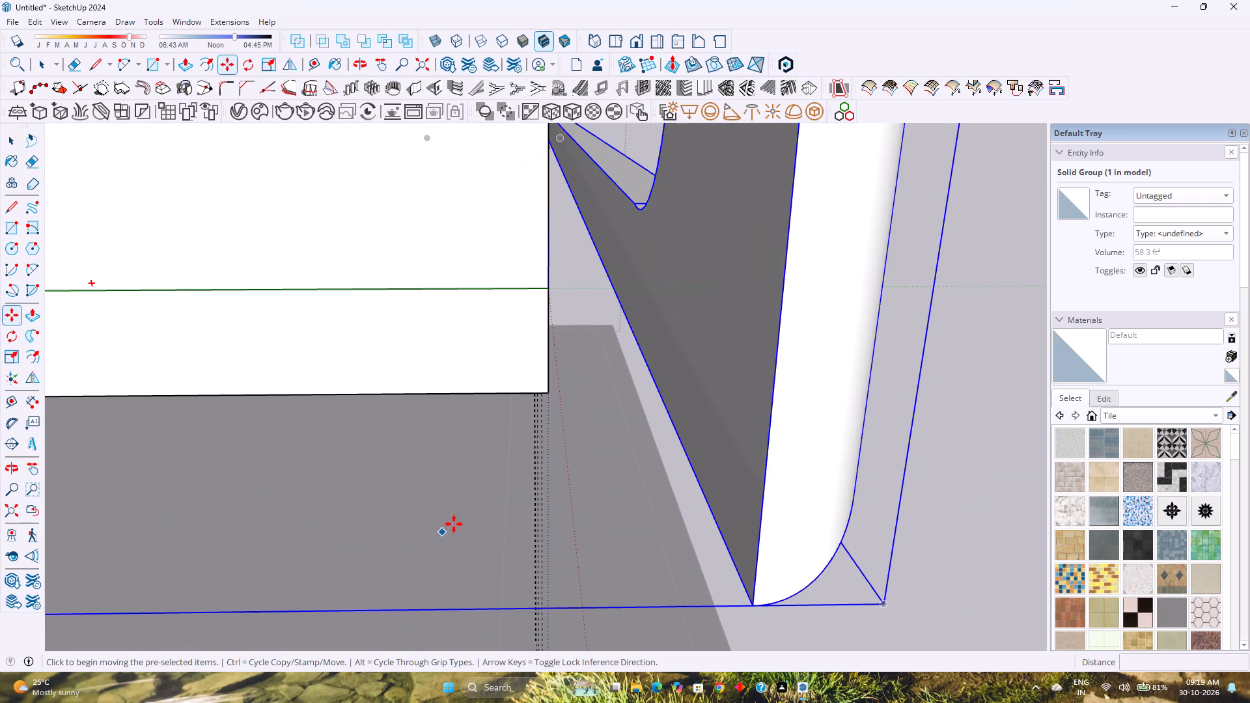
left_click(755, 605)
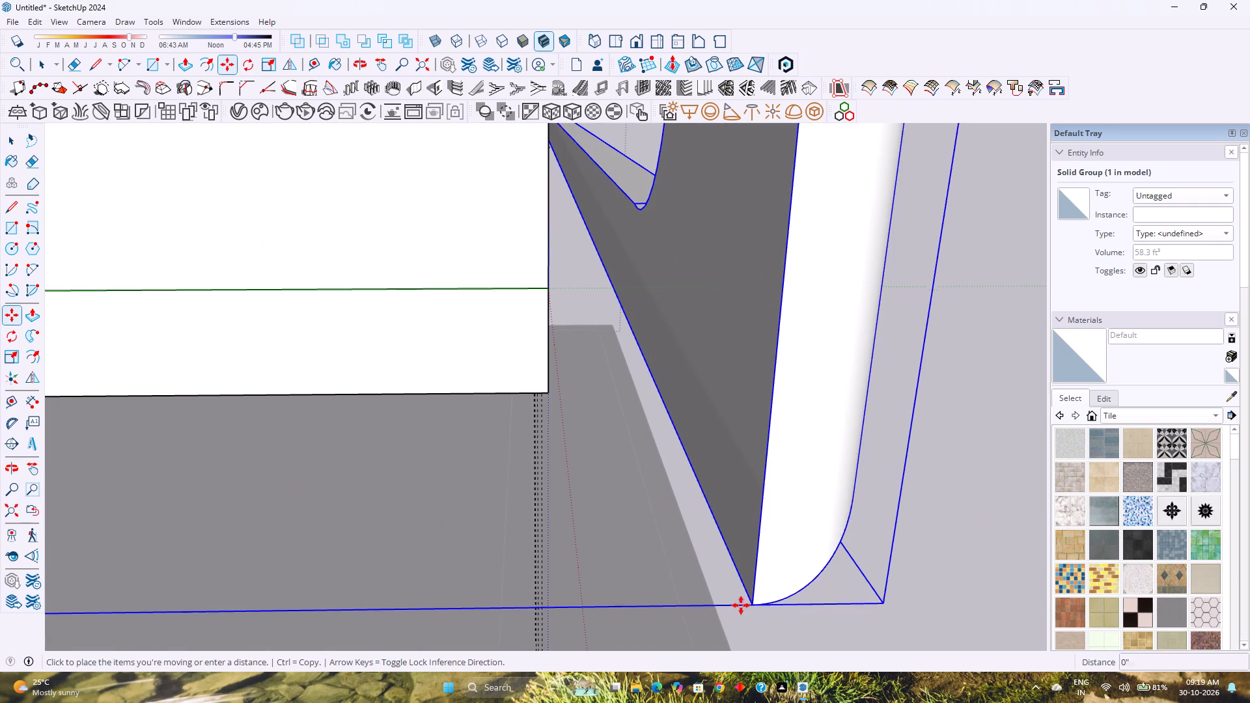
key("Right")
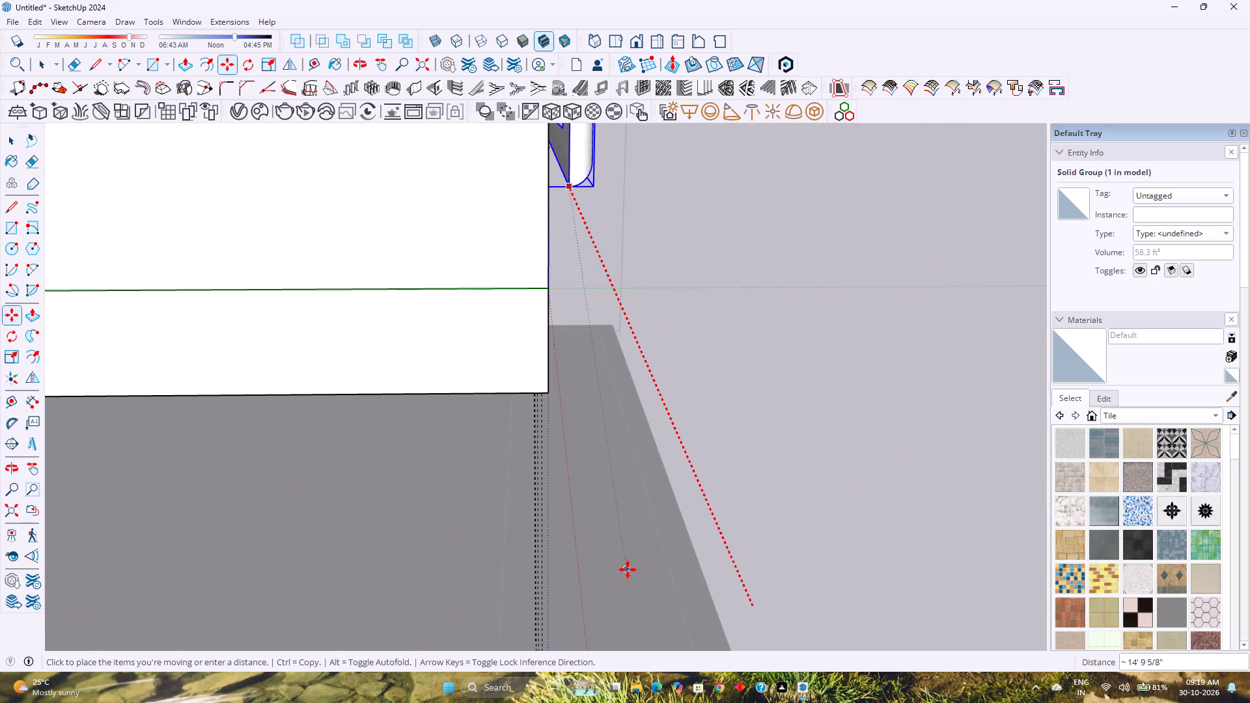
key("Left")
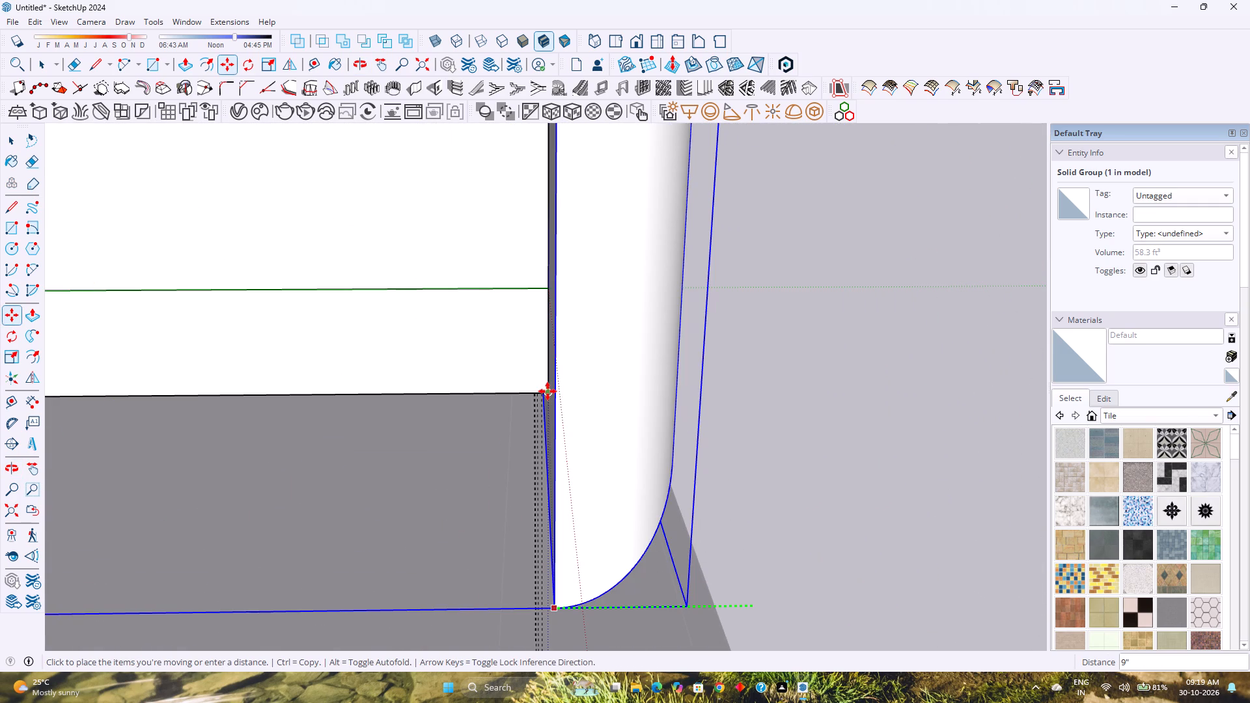
left_click(548, 391)
scroll(646, 460, "down", 2)
middle_click_drag(646, 460, 426, 486)
scroll(437, 482, "down", 5)
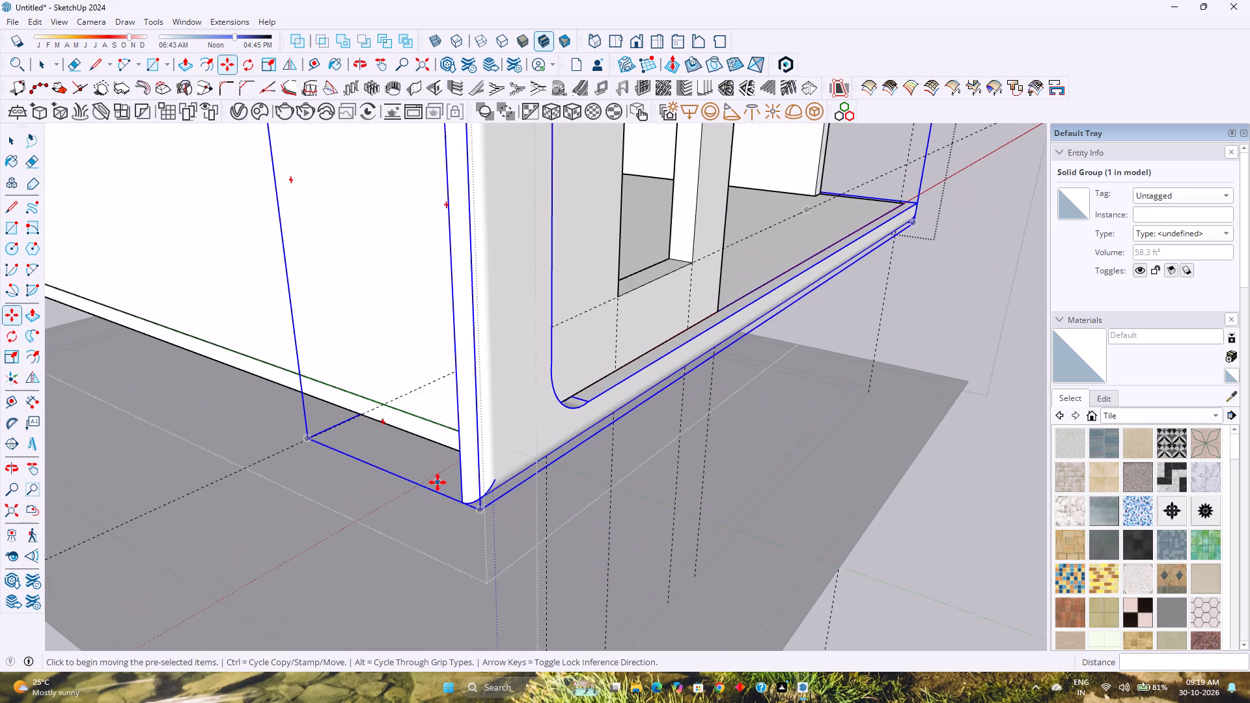
key("space")
scroll(562, 488, "down", 3)
key("Escape")
Examine how the moved frame sits against the building from the front, the open end and below.
scroll(592, 483, "down", 5)
scroll(592, 483, "up", 1)
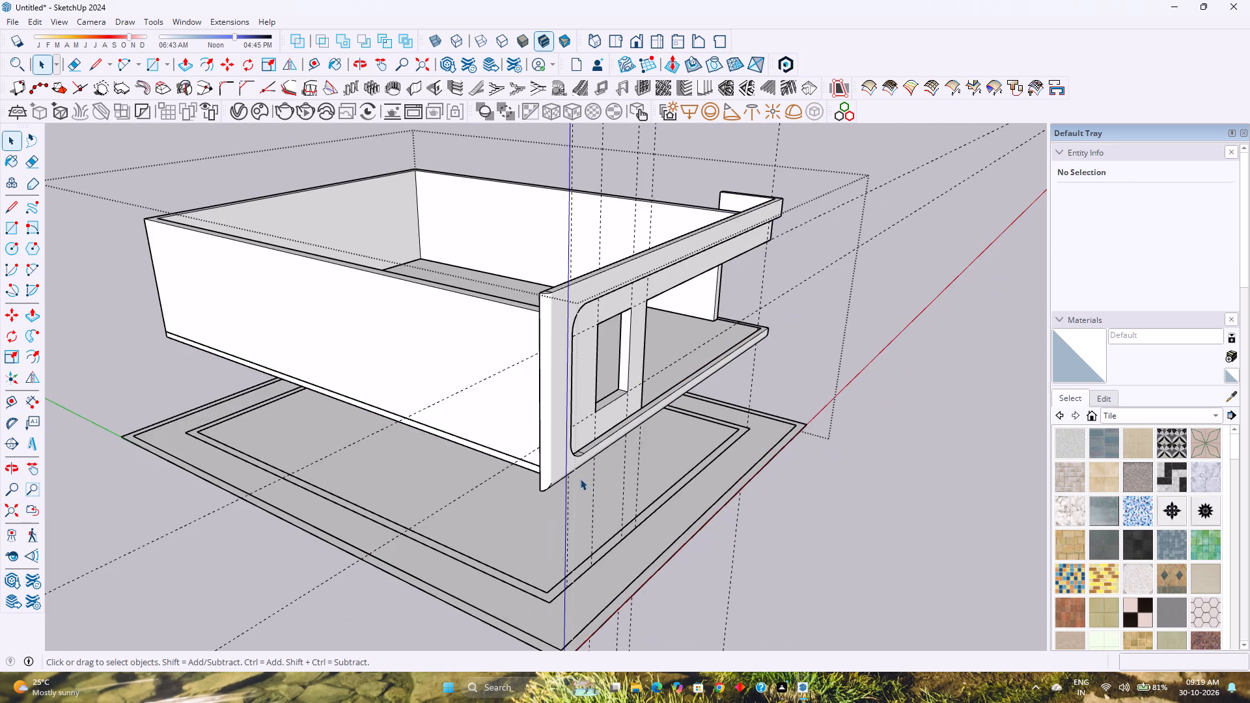
middle_click_drag(674, 477, 391, 482)
middle_click(391, 482)
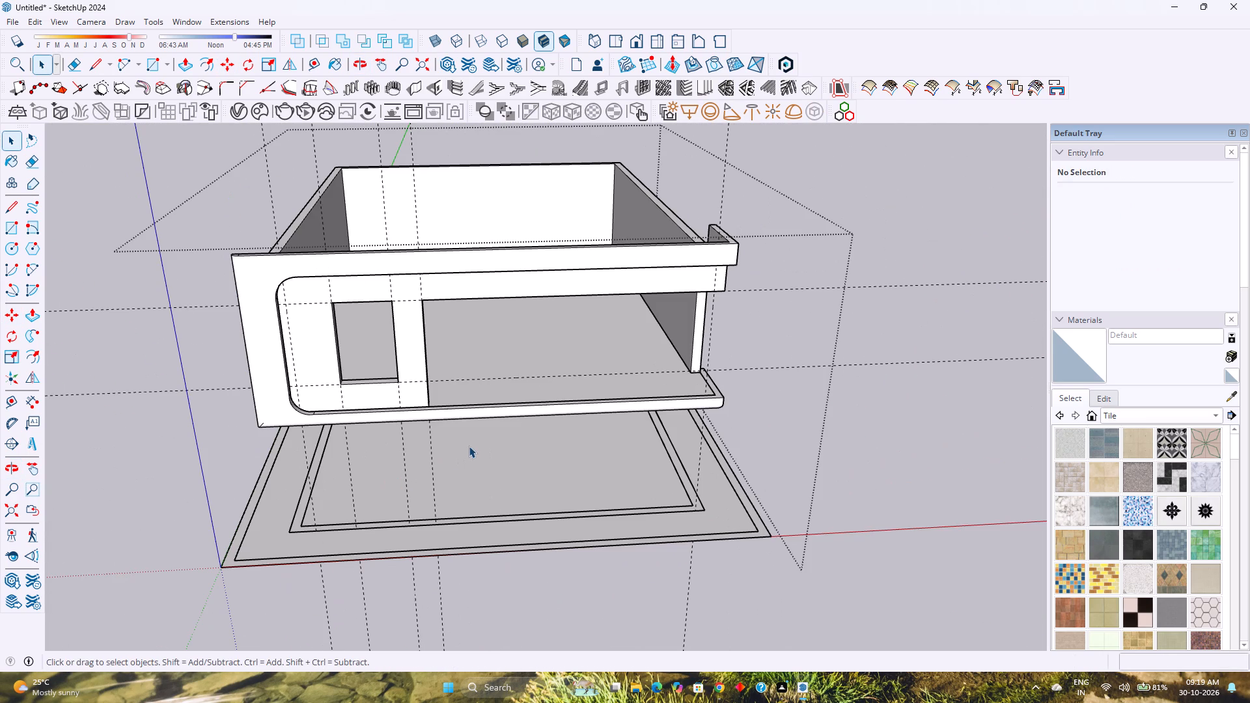
middle_click_drag(521, 445, 623, 523, "shift")
middle_click_drag(651, 527, 432, 452)
middle_click_drag(435, 441, 498, 501, "shift")
middle_click_drag(503, 503, 474, 463)
middle_click(474, 463)
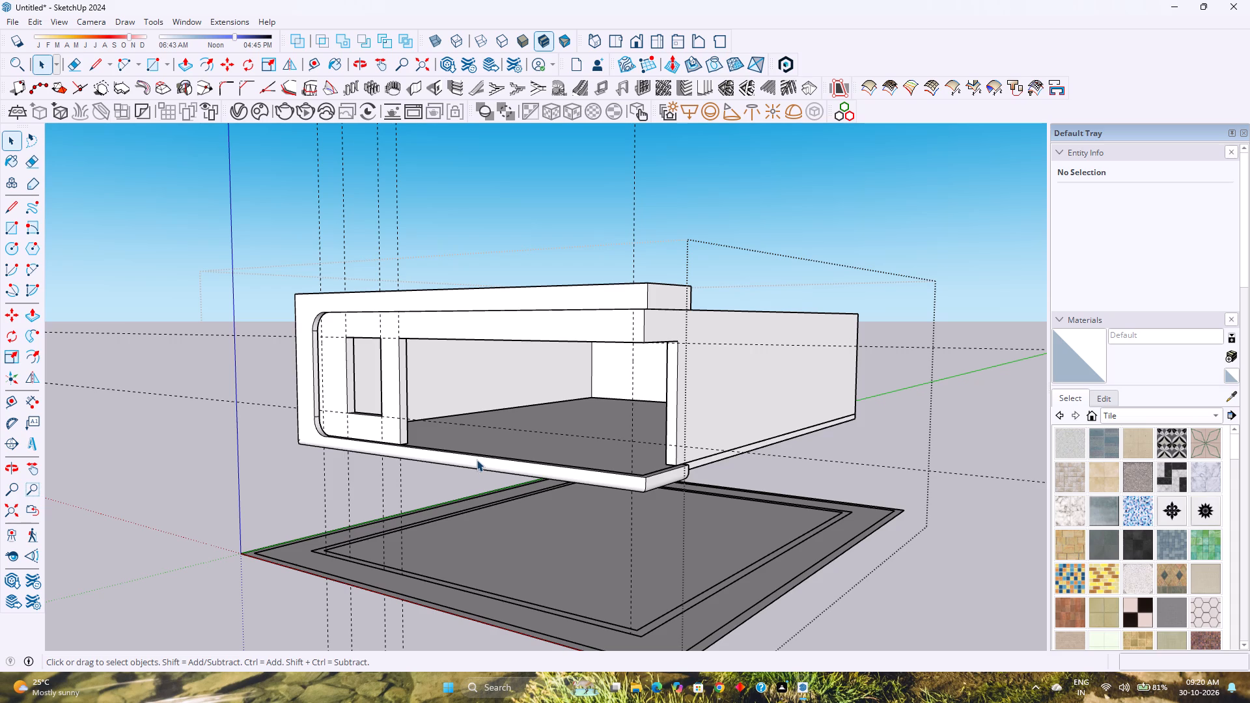
scroll(665, 328, "up", 5)
middle_click_drag(662, 329, 512, 335)
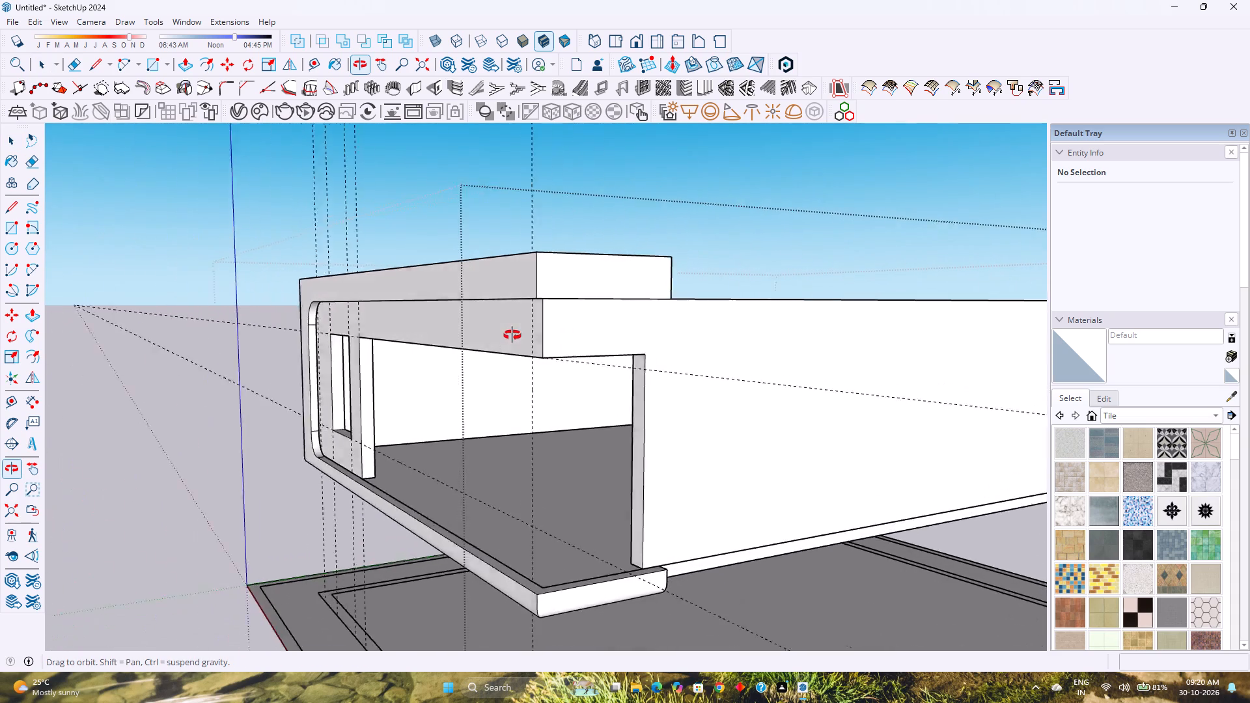
middle_click_drag(512, 335, 495, 289)
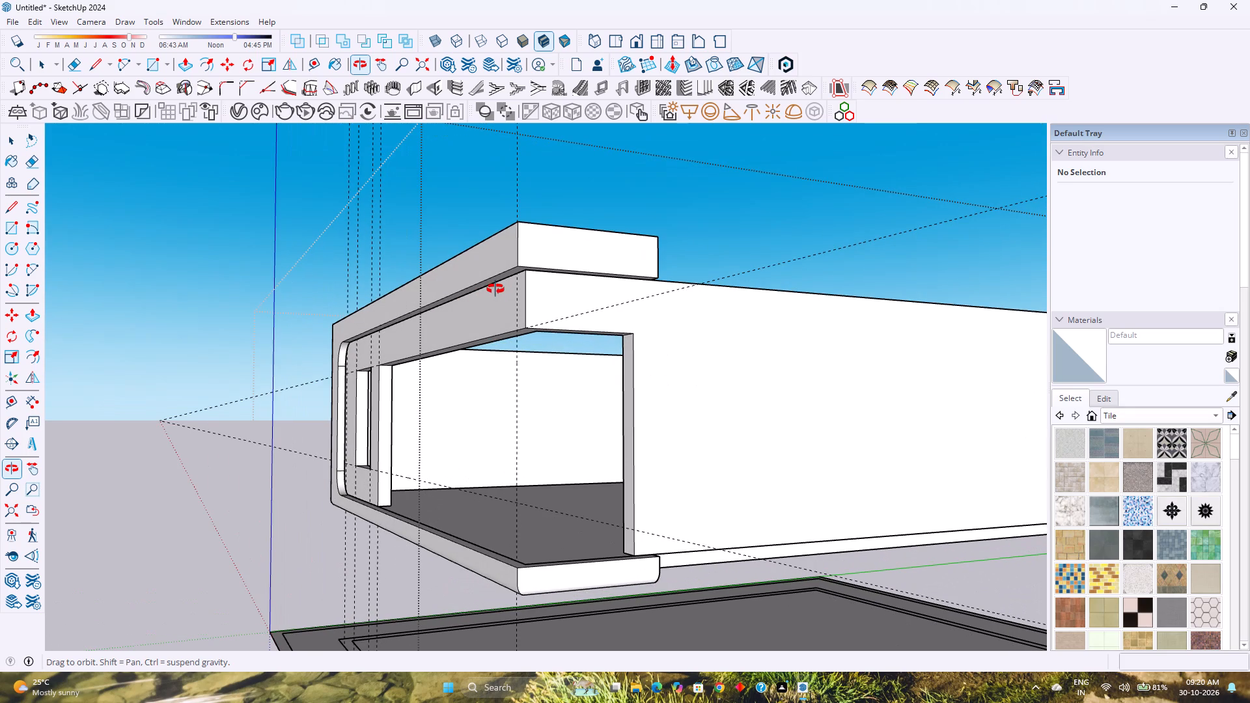
middle_click_drag(495, 289, 497, 289)
middle_click(497, 289)
scroll(492, 305, "up", 2)
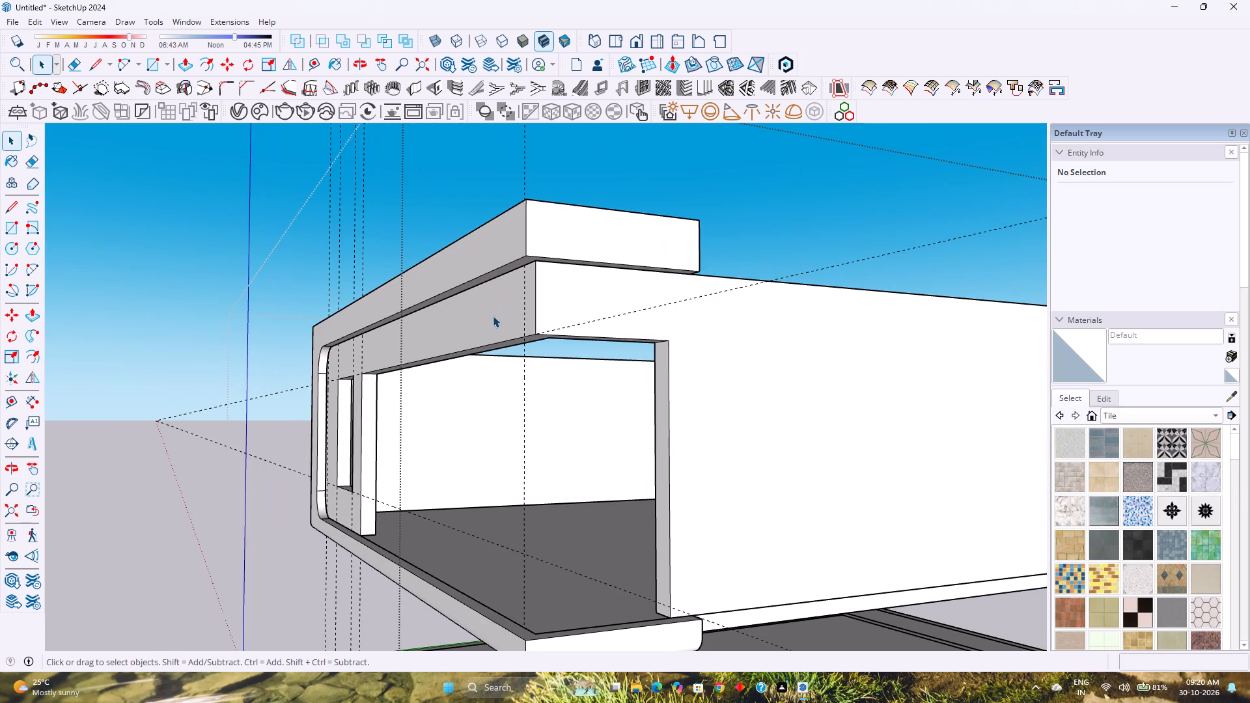
Open the wall group and draw a vertical line down the front wall face from its top edge along the wide opening's edge.
left_click(493, 316)
double_click(493, 316)
left_click(495, 325)
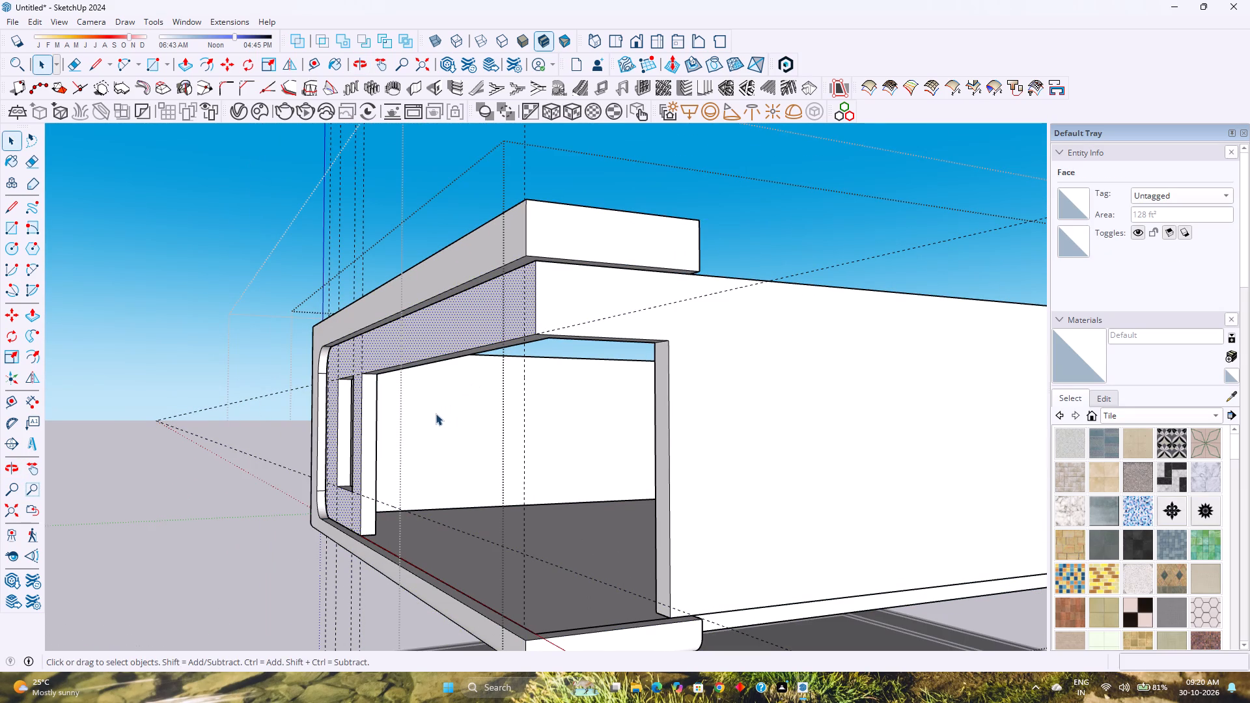
scroll(372, 422, "up", 1)
middle_click_drag(371, 422, 463, 435)
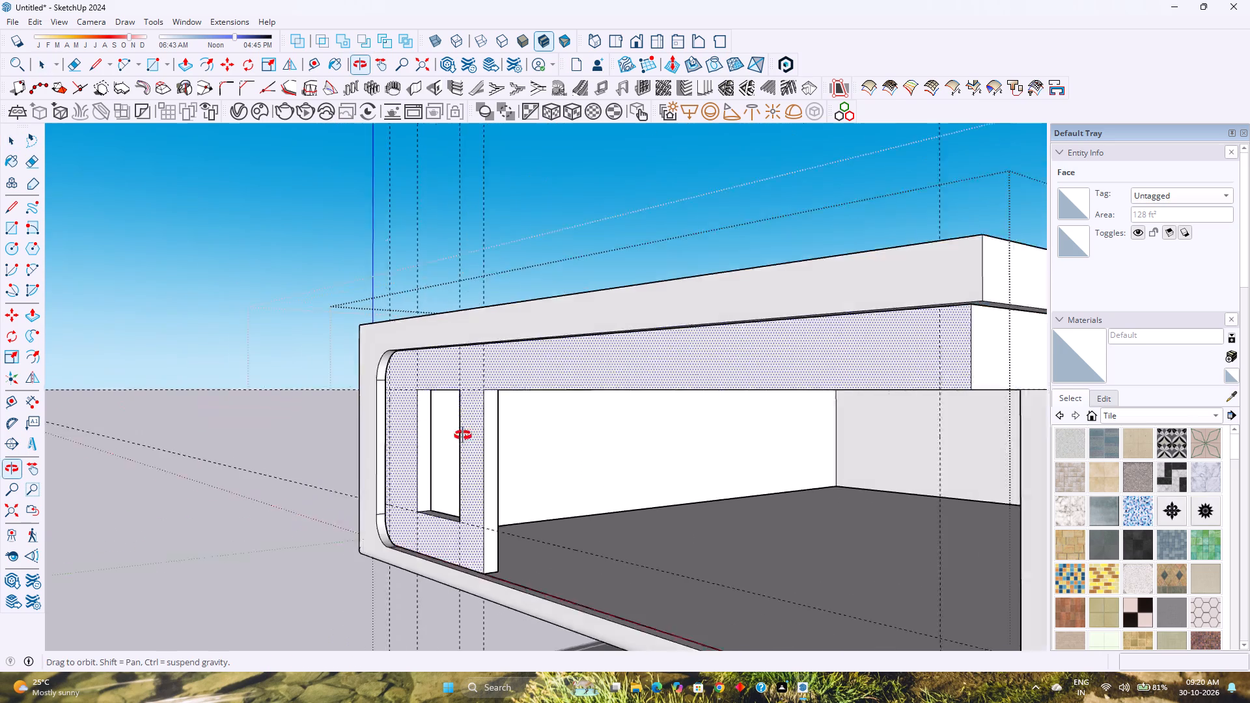
middle_click_drag(463, 435, 492, 435)
middle_click(492, 435)
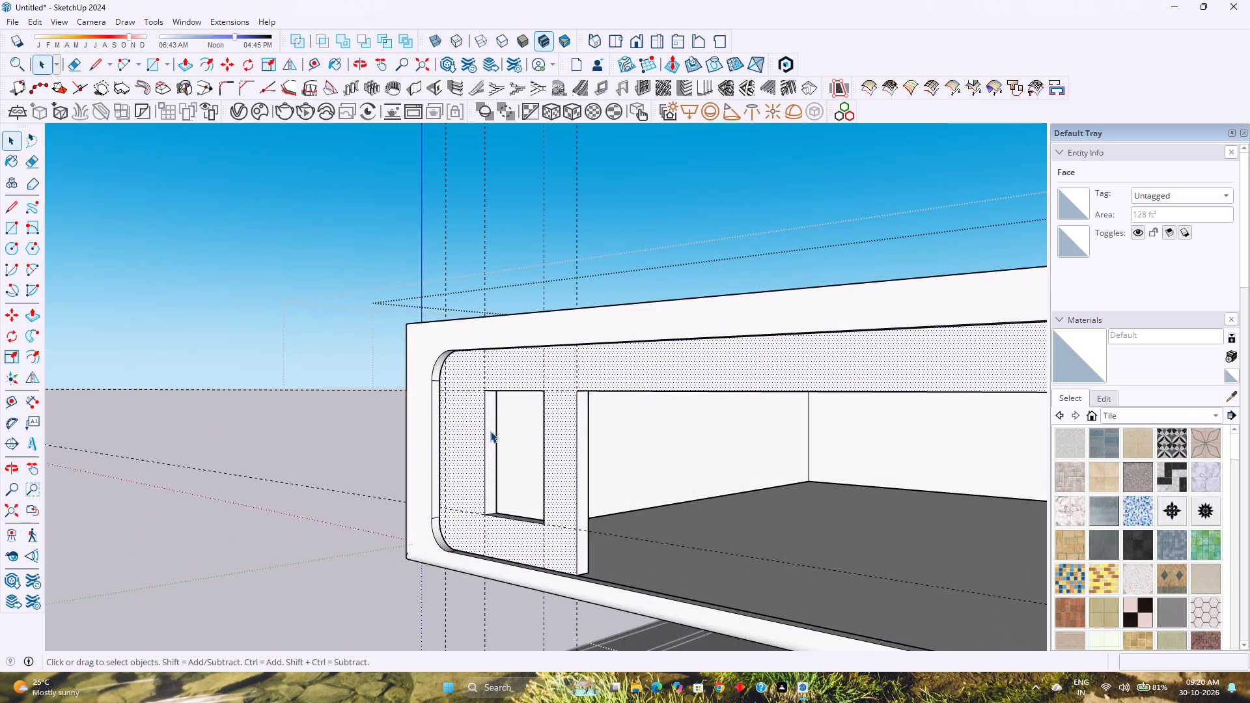
scroll(490, 431, "up", 3)
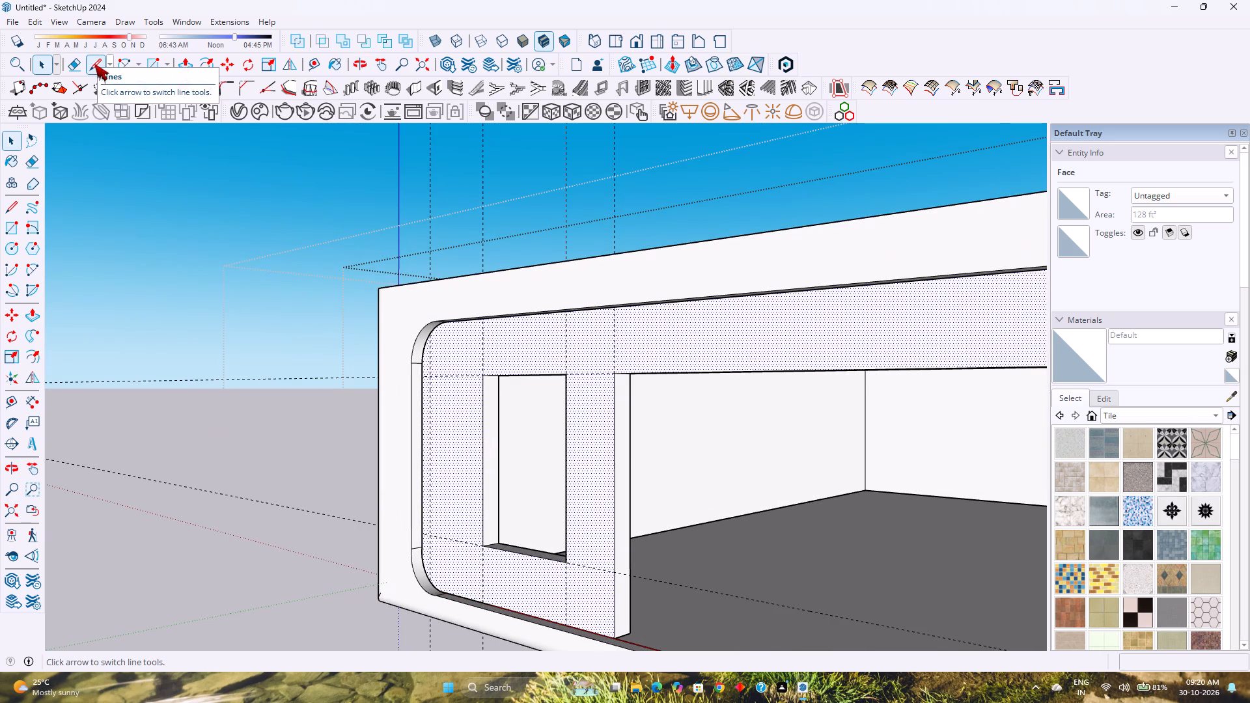
left_click(94, 64)
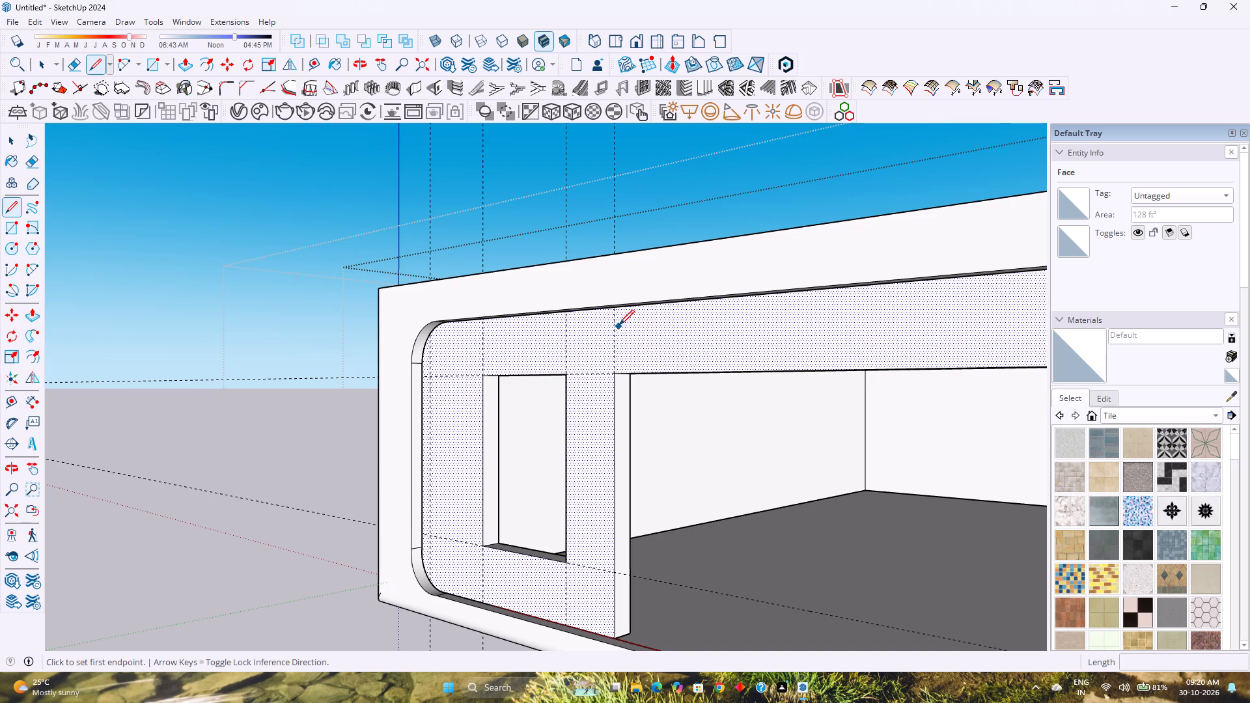
left_click(617, 310)
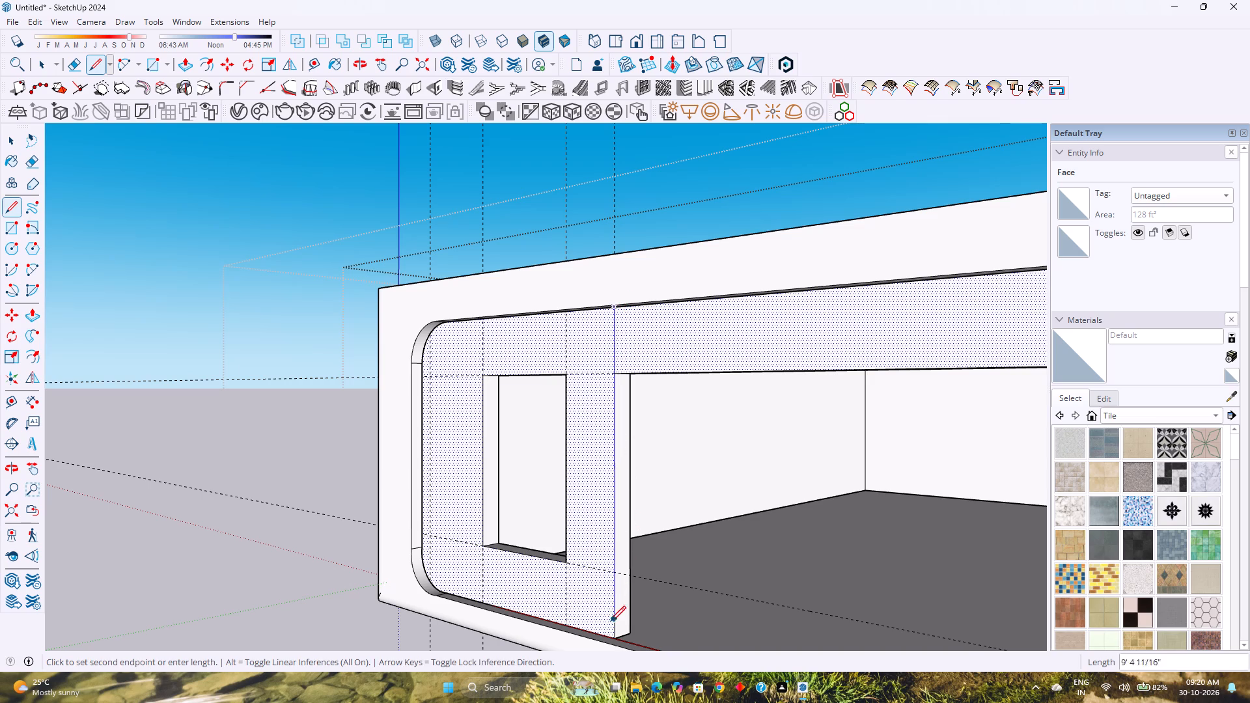
left_click(615, 635)
scroll(630, 557, "down", 6)
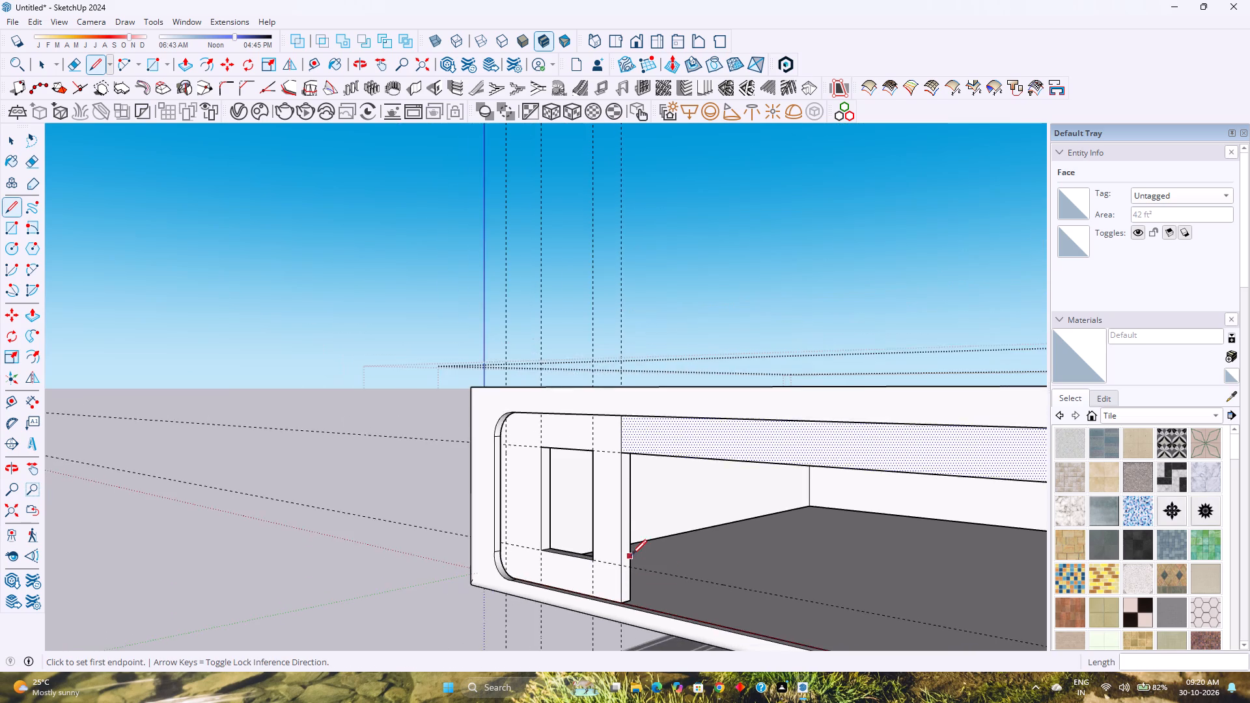
Draw a matching 2' vertical line on the wall's inner face, from the wide opening's top corner to the wall's top edge.
middle_click_drag(635, 553, 517, 542)
middle_click_drag(562, 526, 253, 623)
left_click(338, 438)
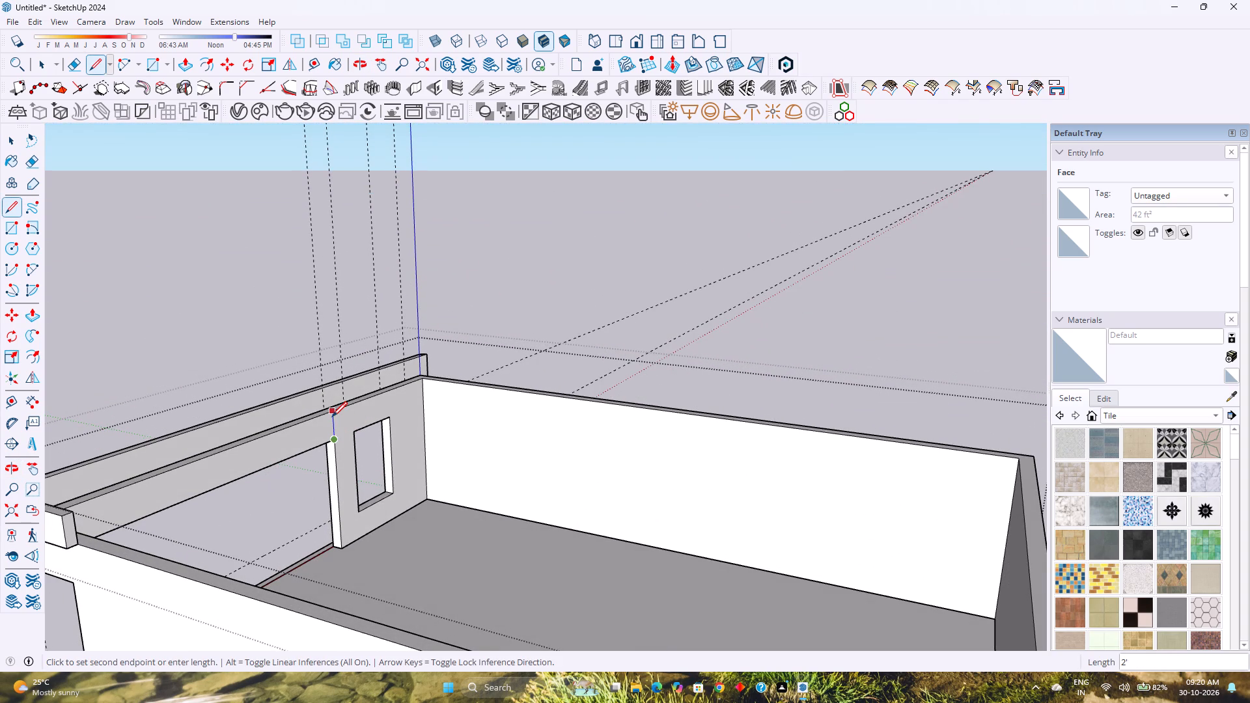
left_click(332, 417)
Pull the inner face of the wall section above the wide opening 1' into the building.
key("p")
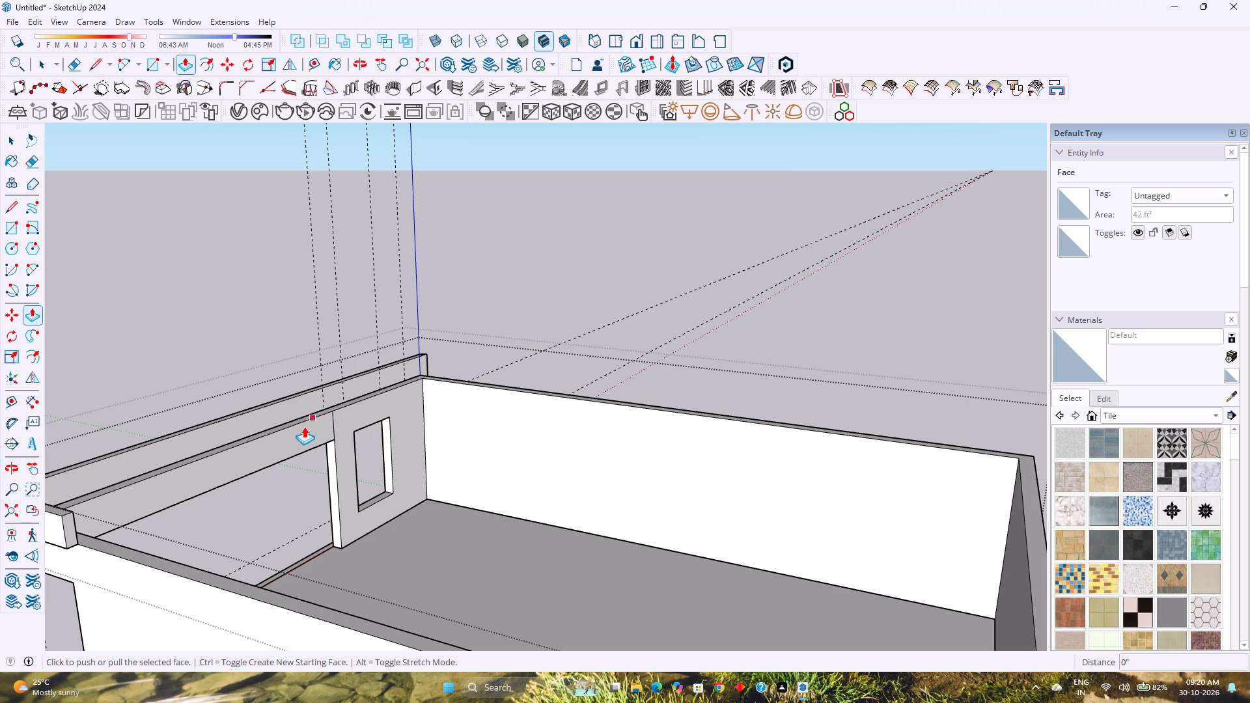
key("Escape")
left_click(303, 441)
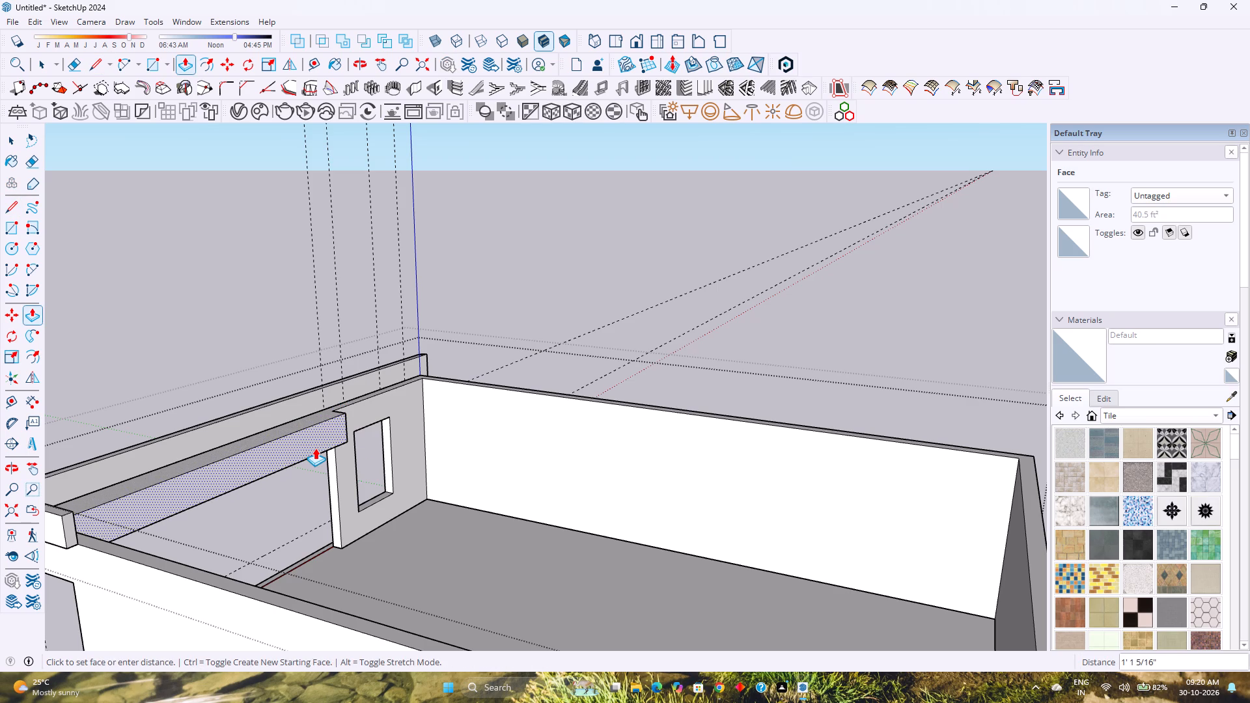
type("1'")
key("Return")
Push the outer face of the wall section above the wide opening back 1'.
middle_click_drag(298, 456, 512, 440)
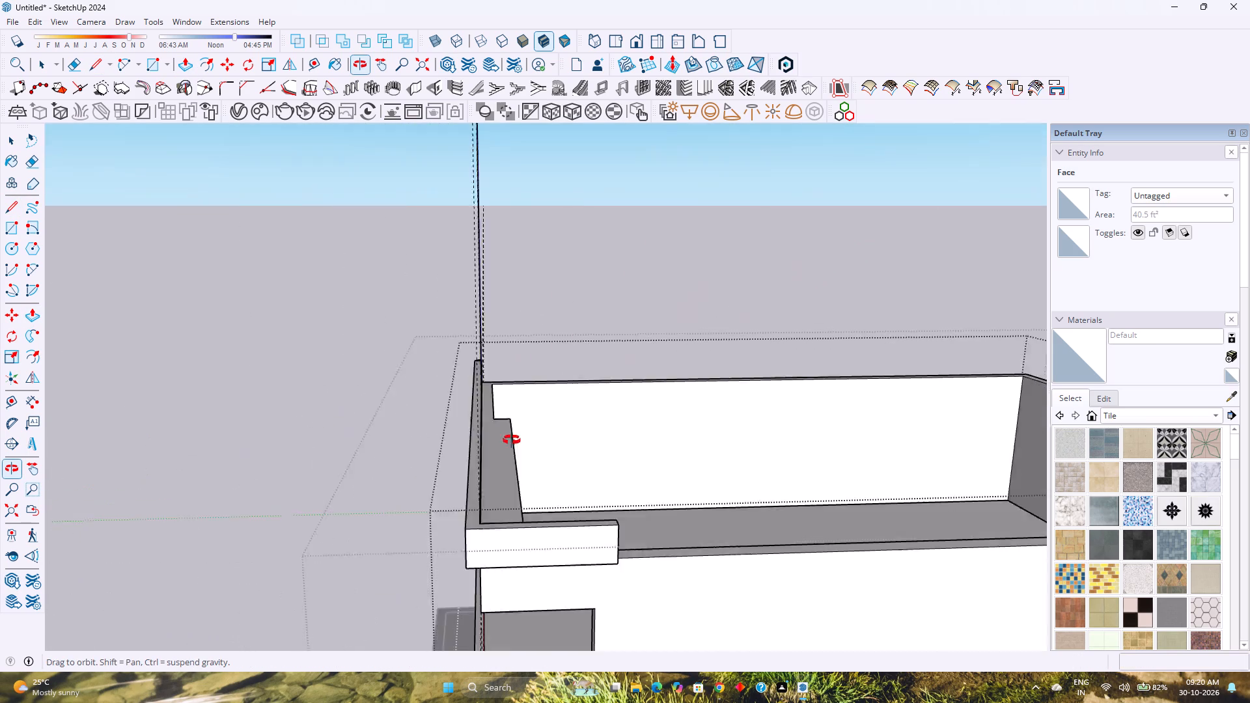
middle_click_drag(512, 440, 663, 405)
middle_click(663, 405)
left_click(755, 400)
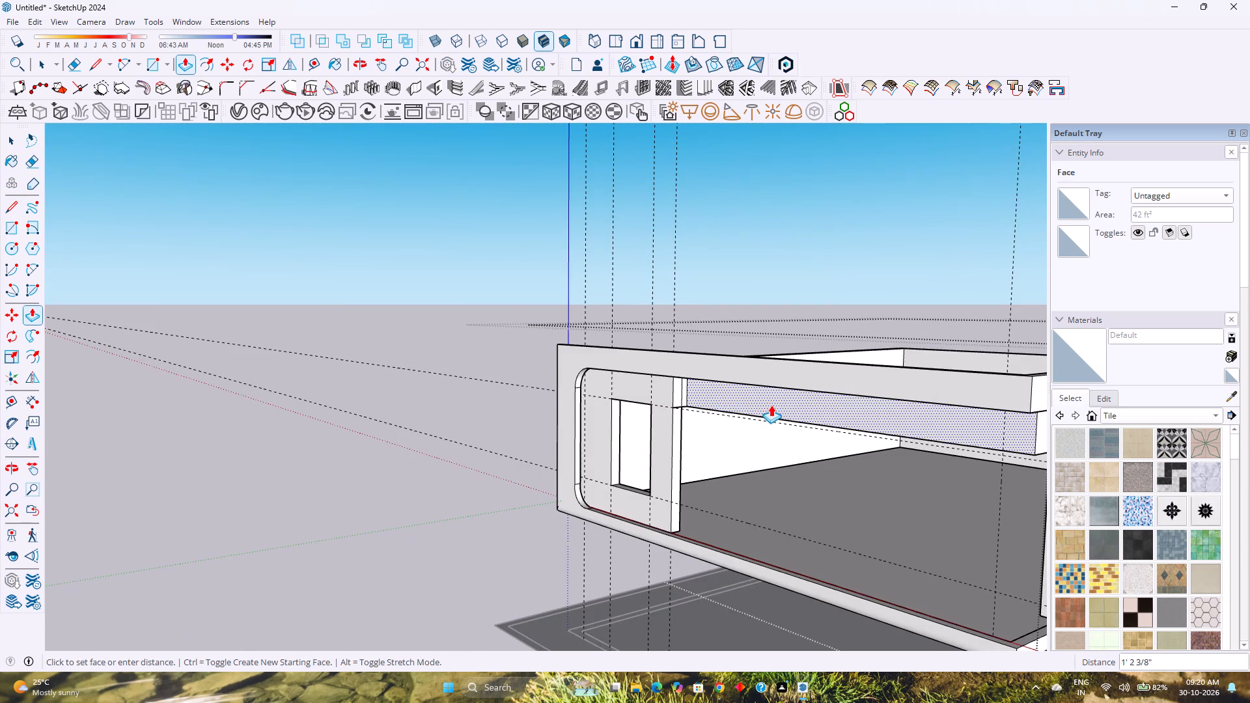
type("1'")
key("Return")
Extend both end faces of the set-back lintel 9" behind the wall section that holds the window.
scroll(691, 396, "up", 9)
middle_click_drag(730, 400, 729, 400)
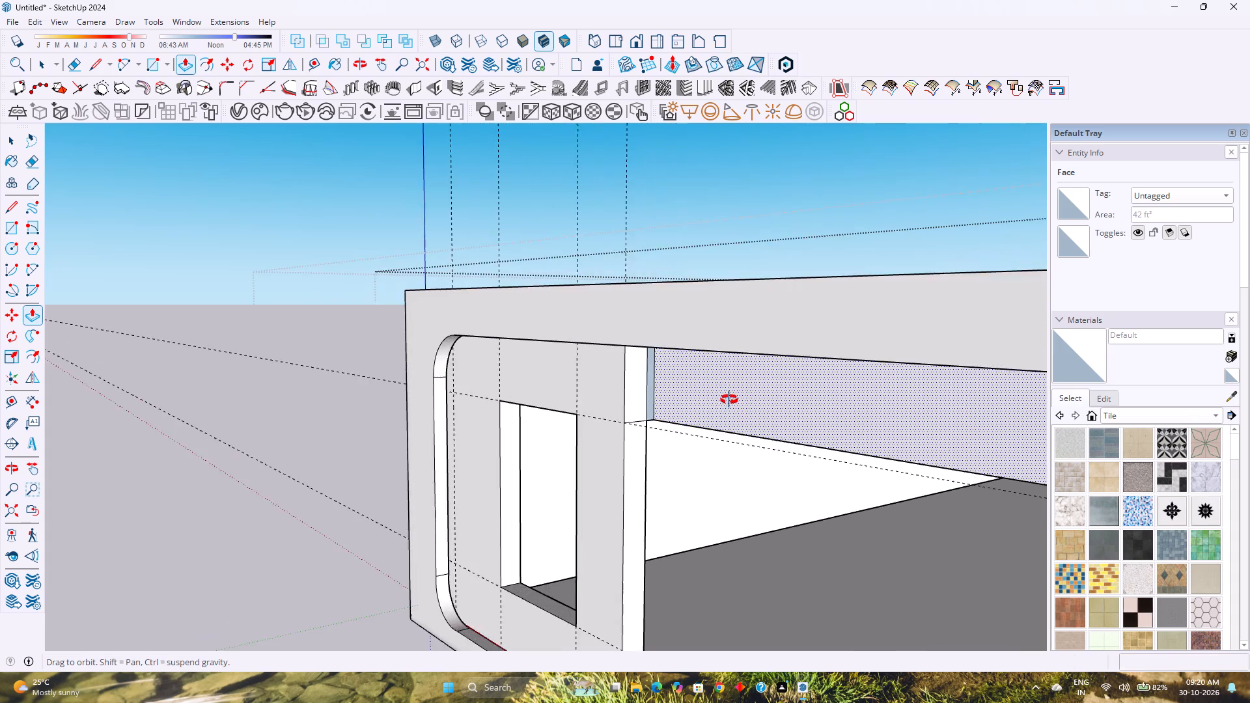
middle_click_drag(729, 400, 223, 555)
scroll(290, 407, "up", 5)
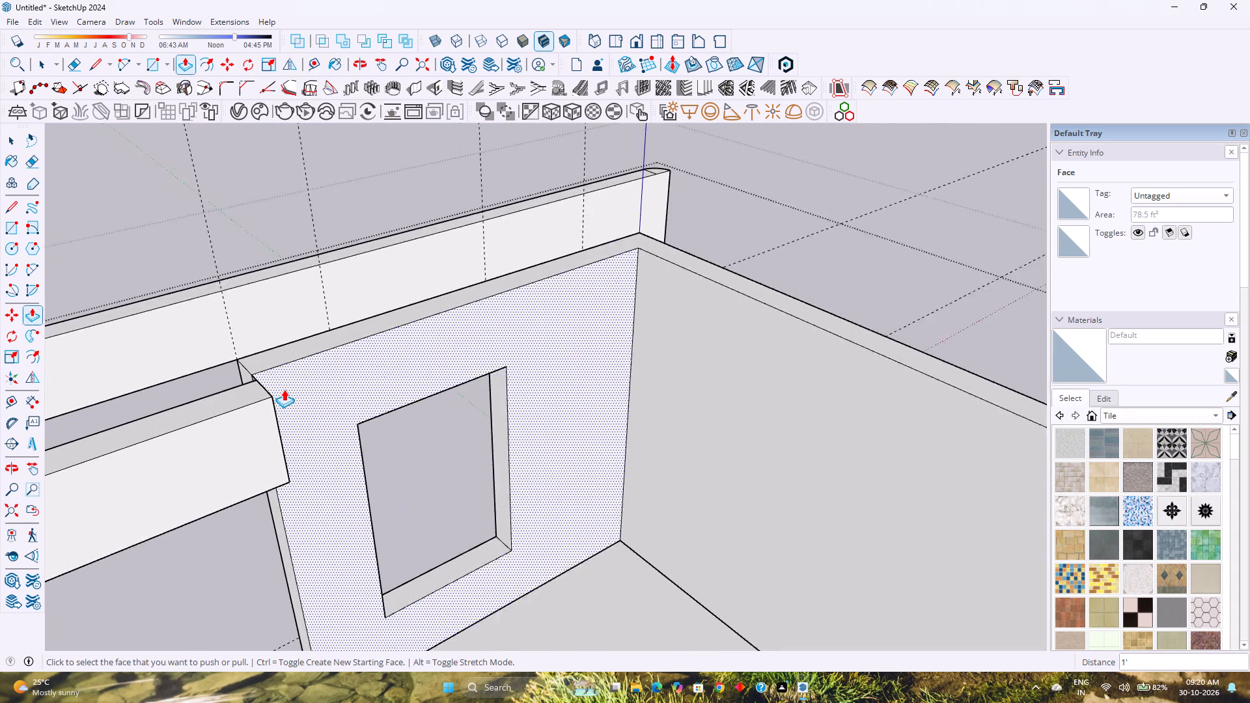
scroll(284, 389, "up", 1)
middle_click_drag(284, 389, 0, 501)
middle_click(0, 501)
left_click(302, 280)
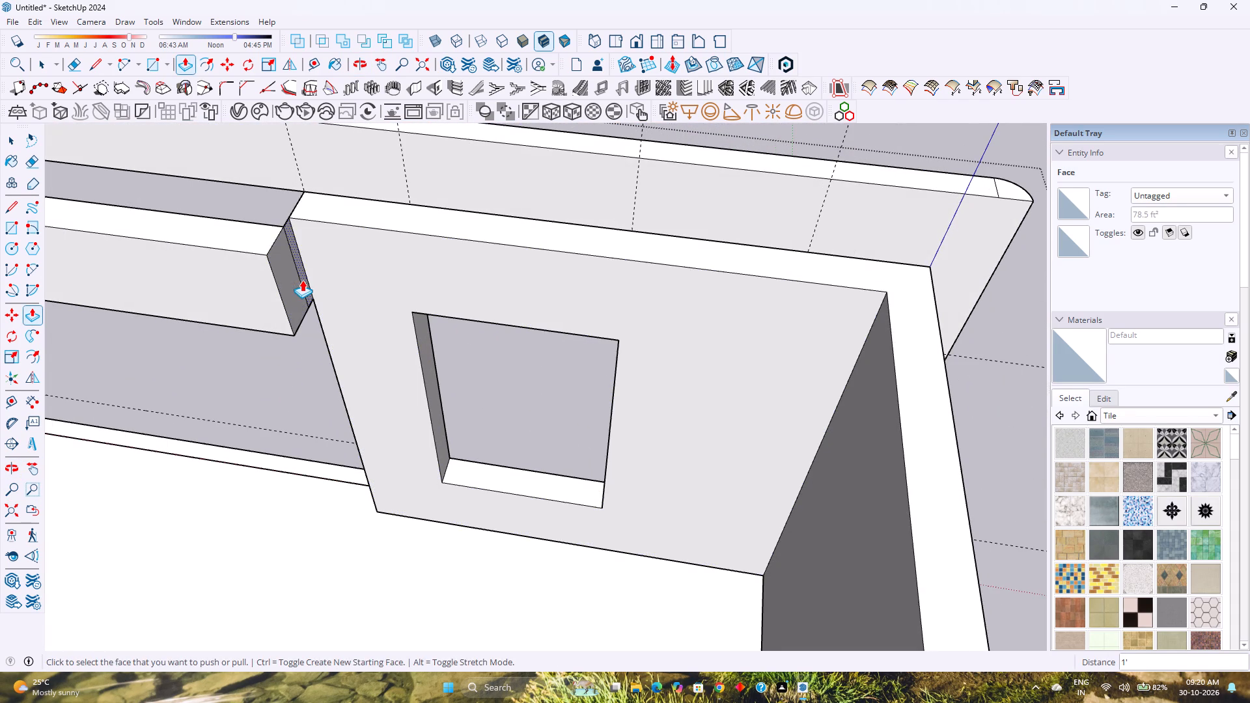
key("9")
key("Return")
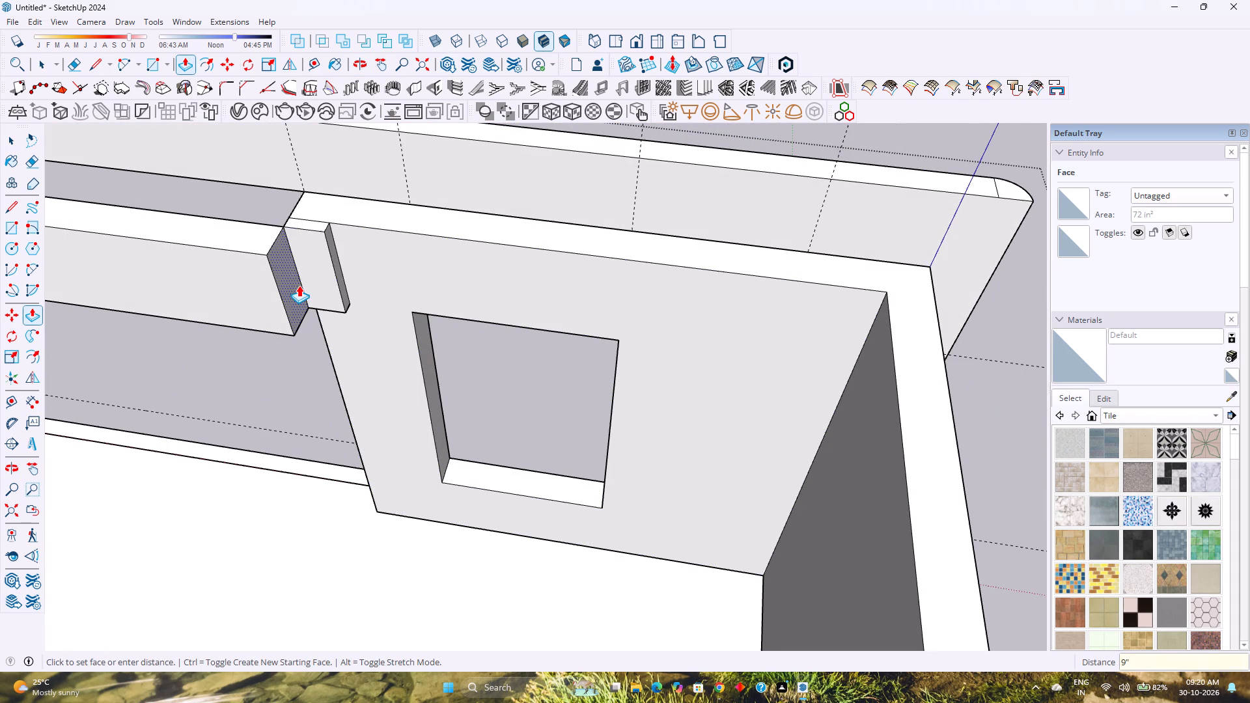
double_click(297, 286)
Erase the leftover edges on the top and end of the joint between the extended lintel and the window wall.
key("e")
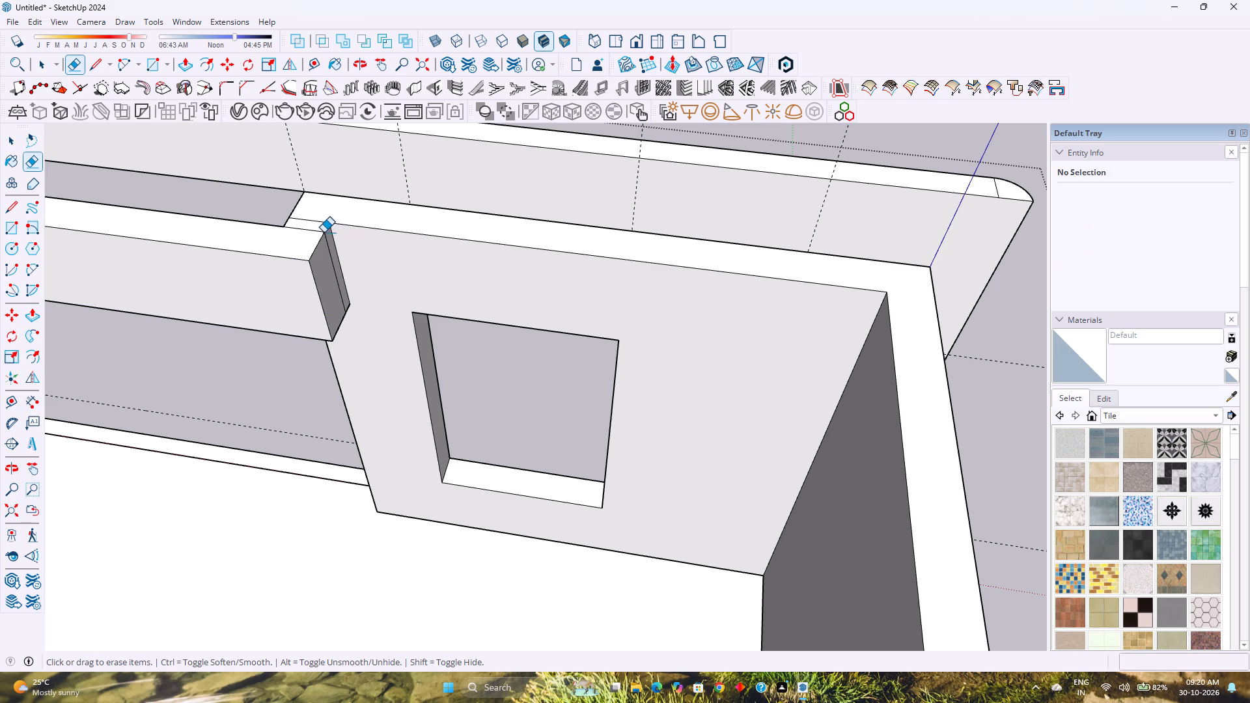
left_click(314, 233)
left_click(300, 231)
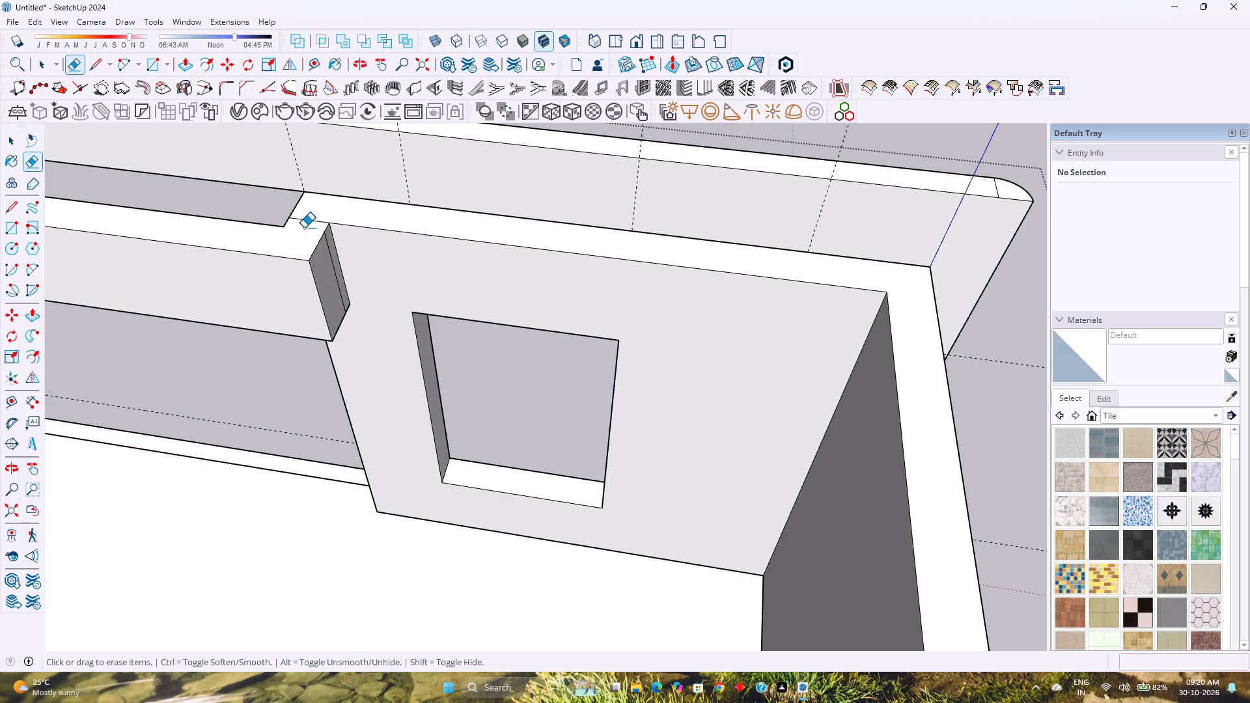
left_click(308, 220)
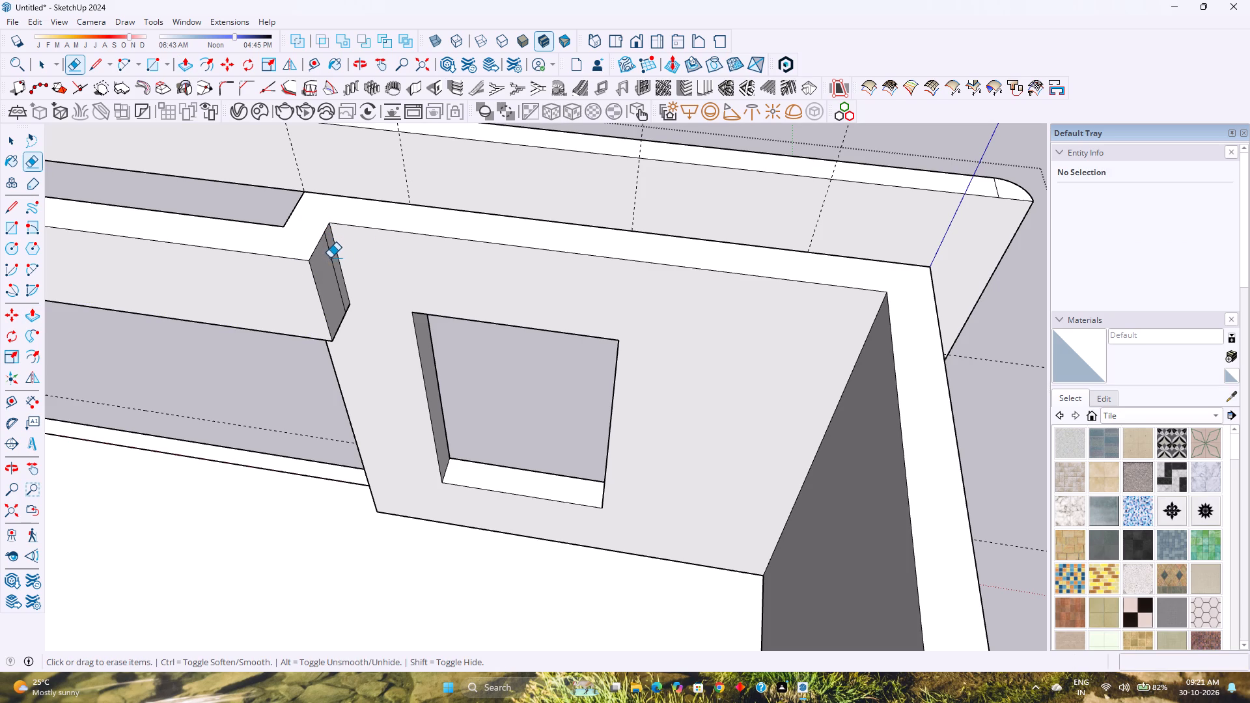
left_click(330, 258)
scroll(311, 267, "down", 3)
middle_click_drag(204, 303, 791, 245)
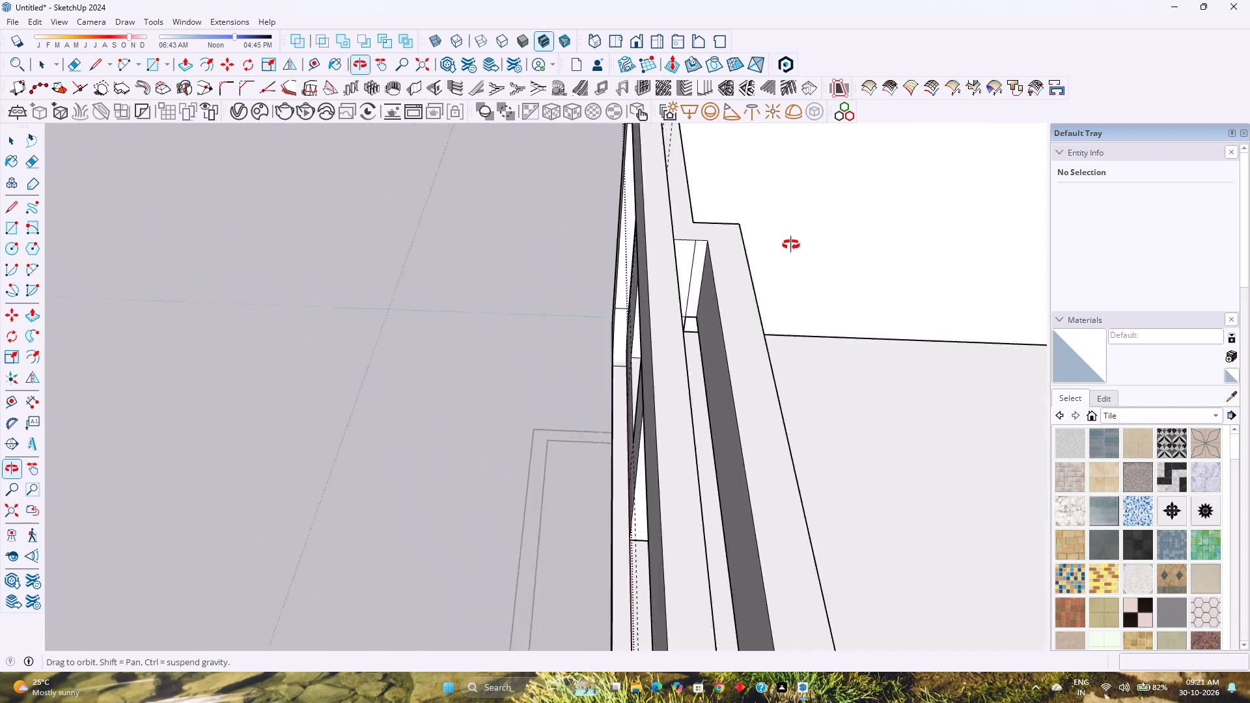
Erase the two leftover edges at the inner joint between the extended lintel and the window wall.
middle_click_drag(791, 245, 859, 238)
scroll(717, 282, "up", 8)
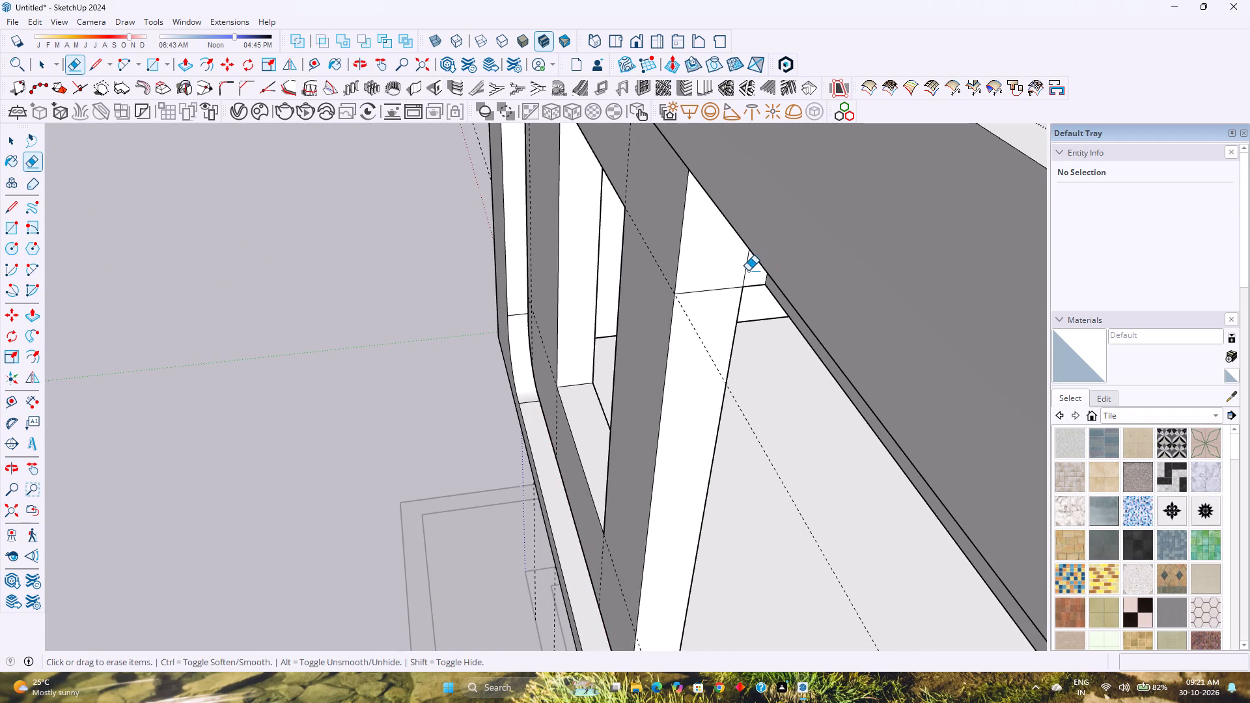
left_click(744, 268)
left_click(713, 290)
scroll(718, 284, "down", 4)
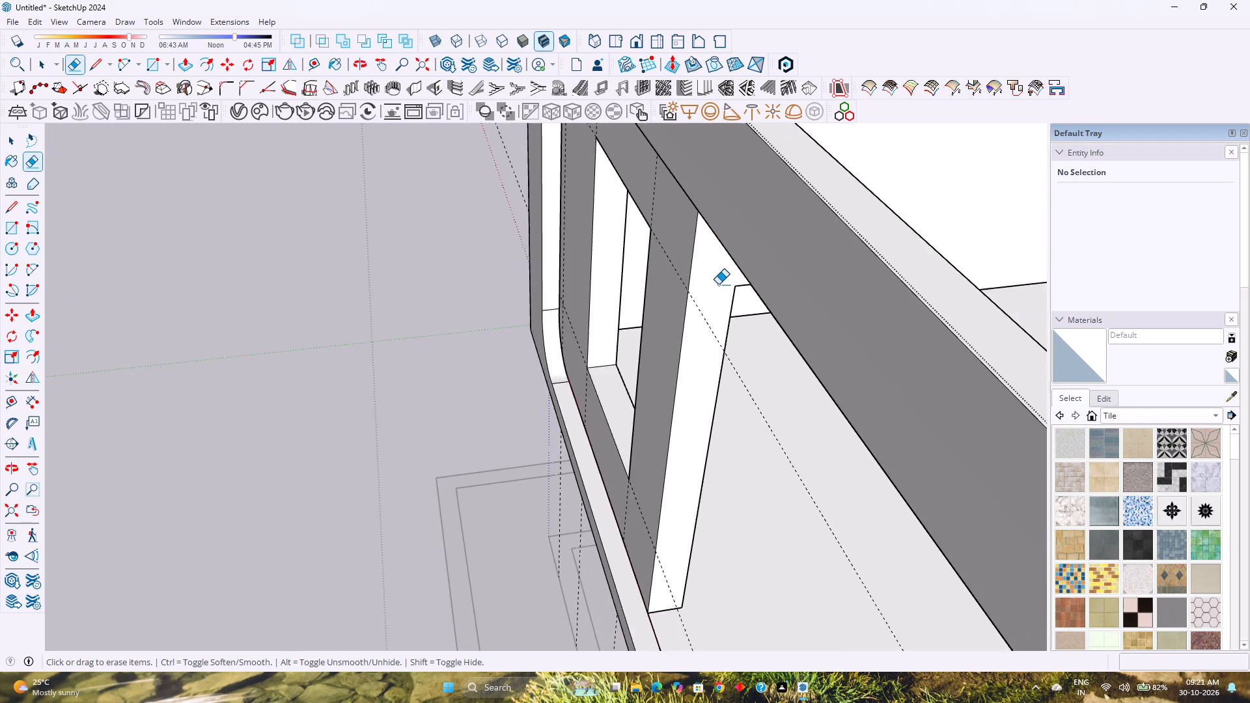
Examine the front frame and the set-back lintel from the front, the side, below and above.
scroll(718, 284, "down", 4)
middle_click_drag(718, 286, 553, 361, "shift")
middle_click_drag(536, 364, 766, 260)
scroll(755, 268, "down", 4)
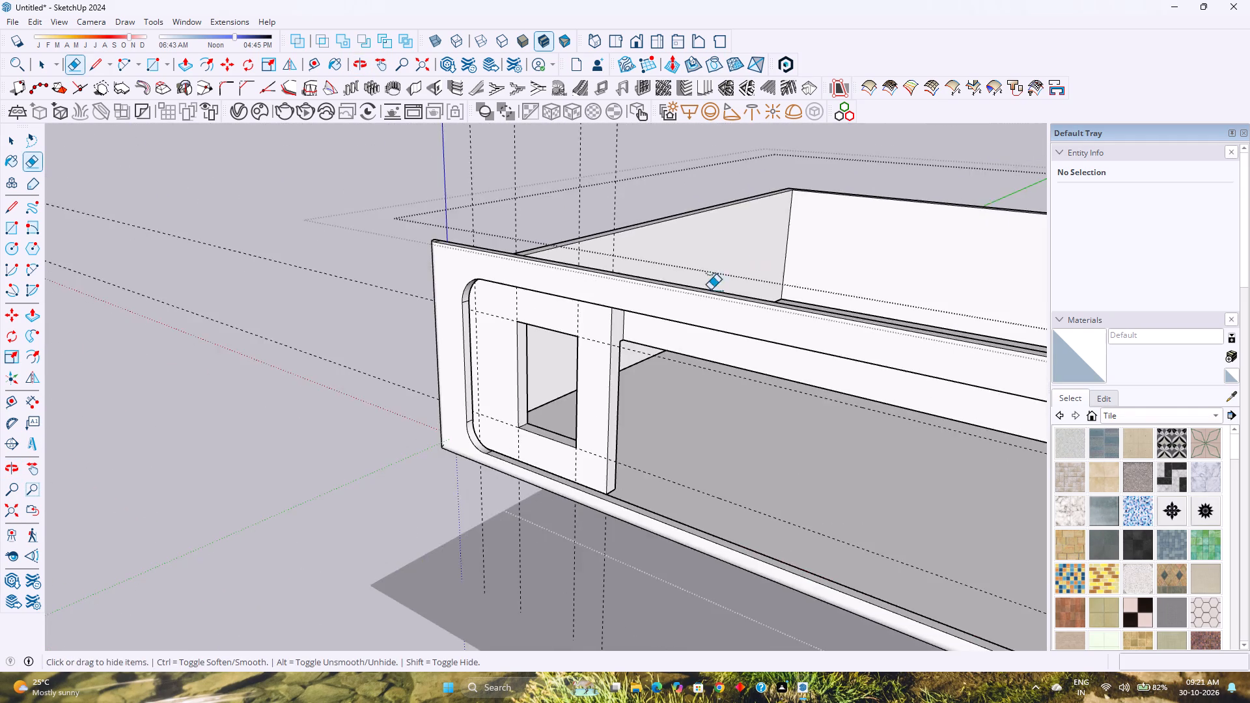
middle_click_drag(710, 290, 334, 369, "shift")
middle_click_drag(320, 374, 540, 292)
middle_click_drag(604, 372, 374, 369)
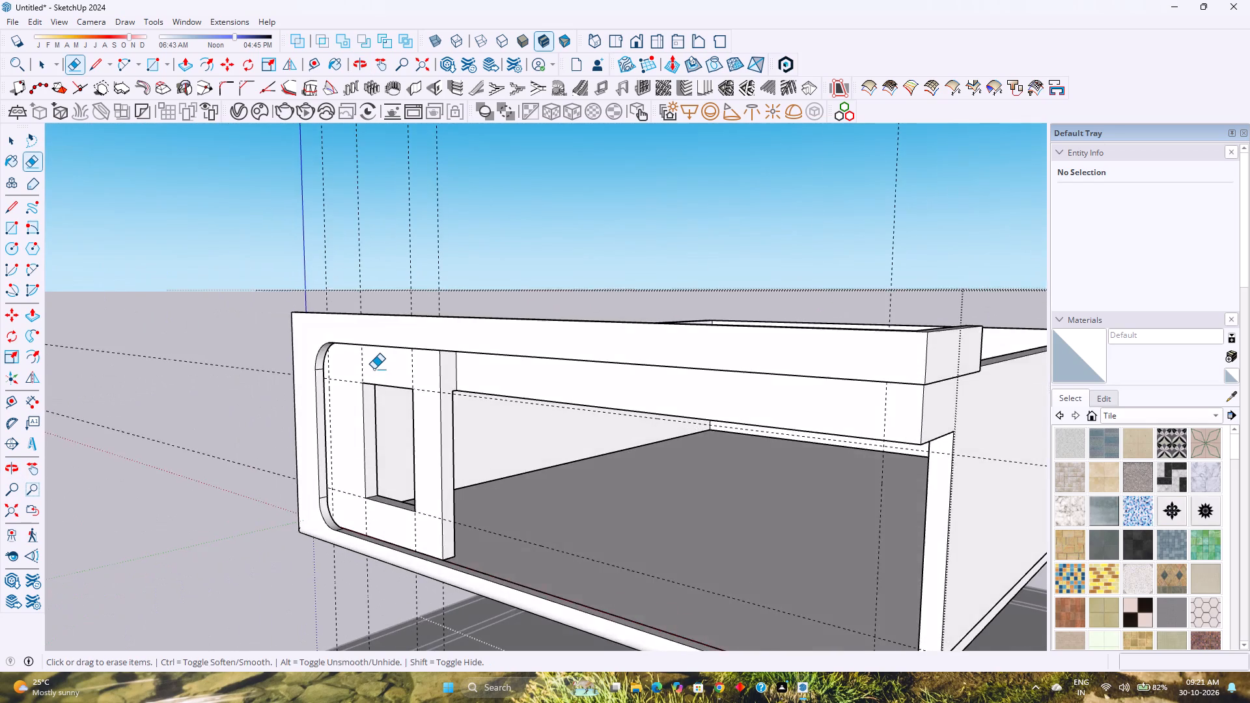
scroll(374, 369, "down", 3)
key("space")
key("Escape")
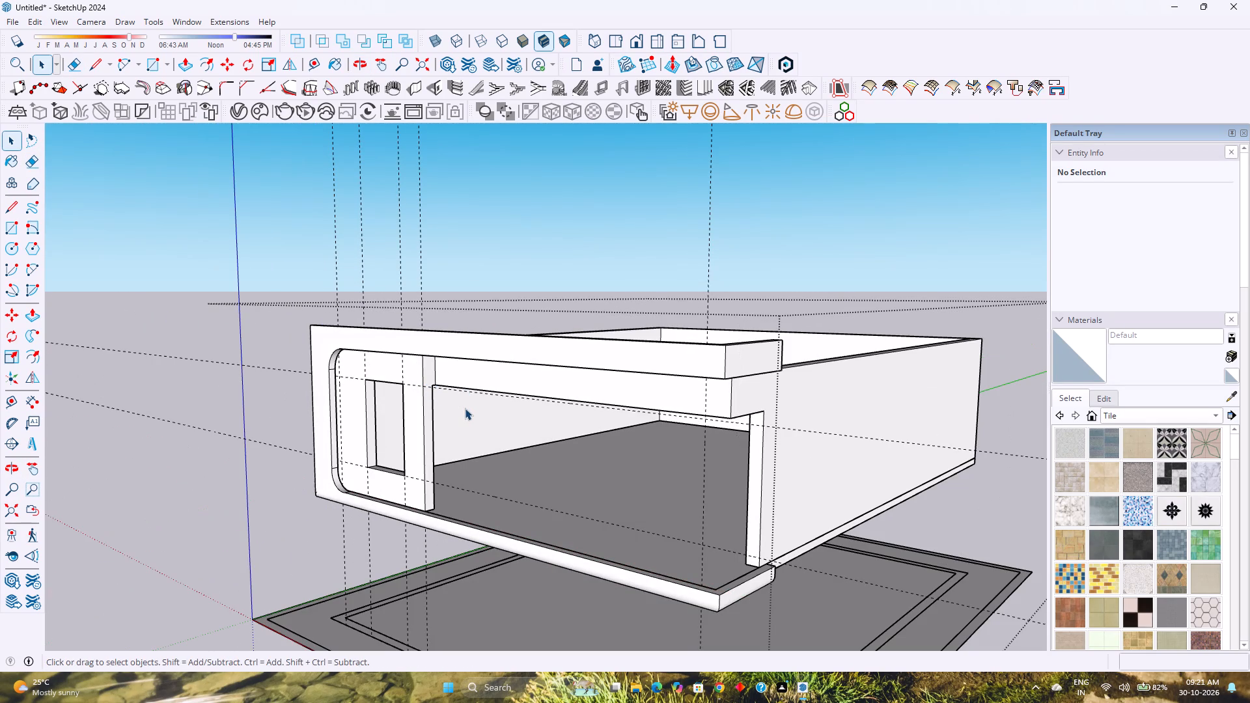
scroll(463, 370, "up", 3)
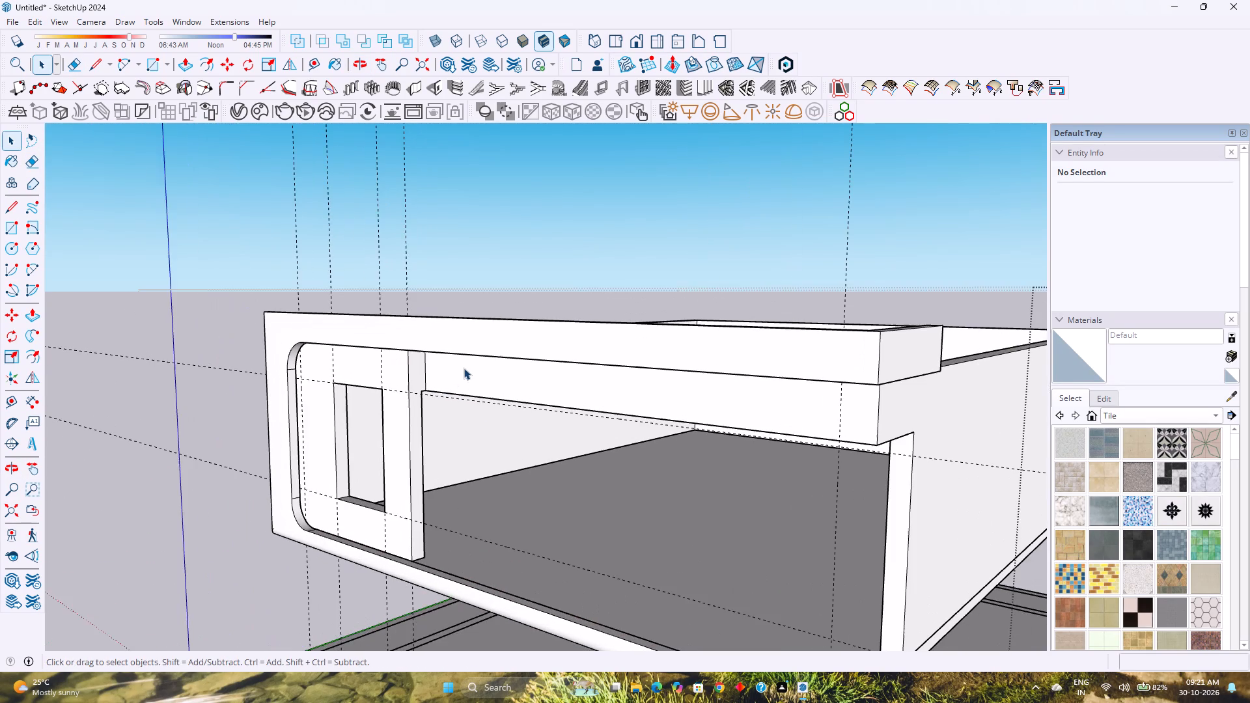
double_click(464, 368)
middle_click_drag(521, 380, 364, 363, "shift")
middle_click_drag(360, 362, 422, 310)
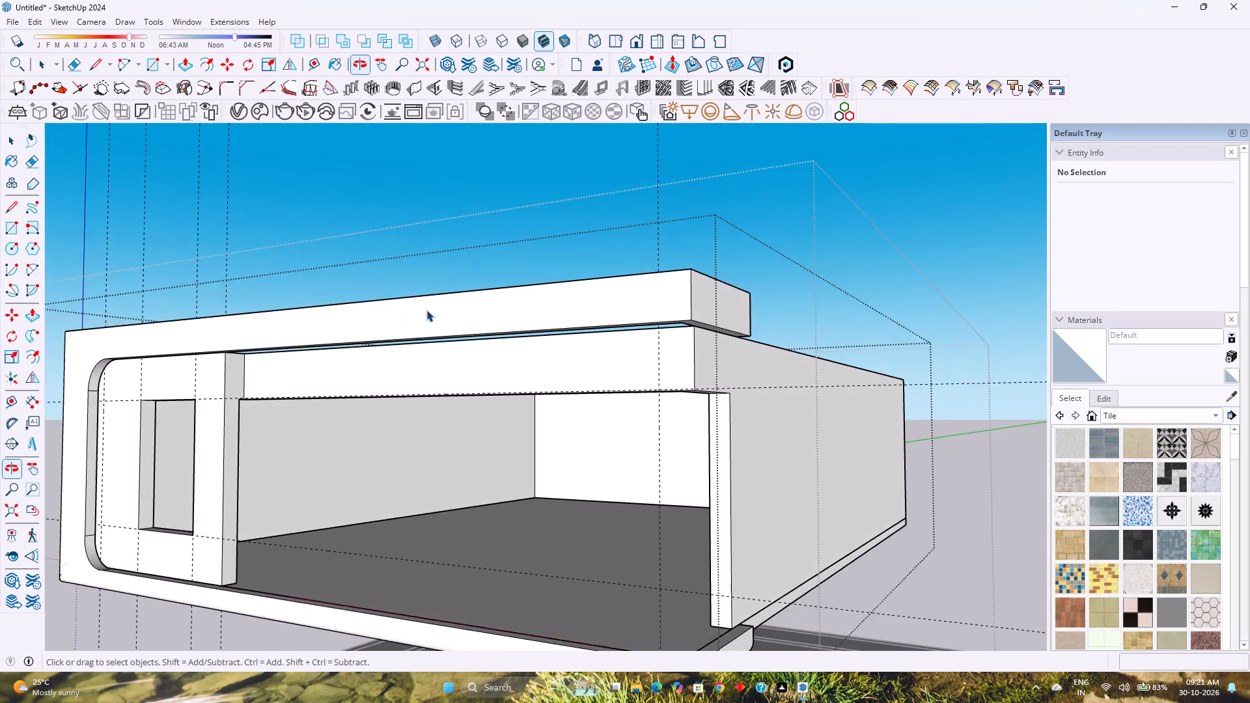
scroll(426, 310, "down", 3)
scroll(497, 356, "up", 1)
middle_click_drag(497, 356, 376, 329)
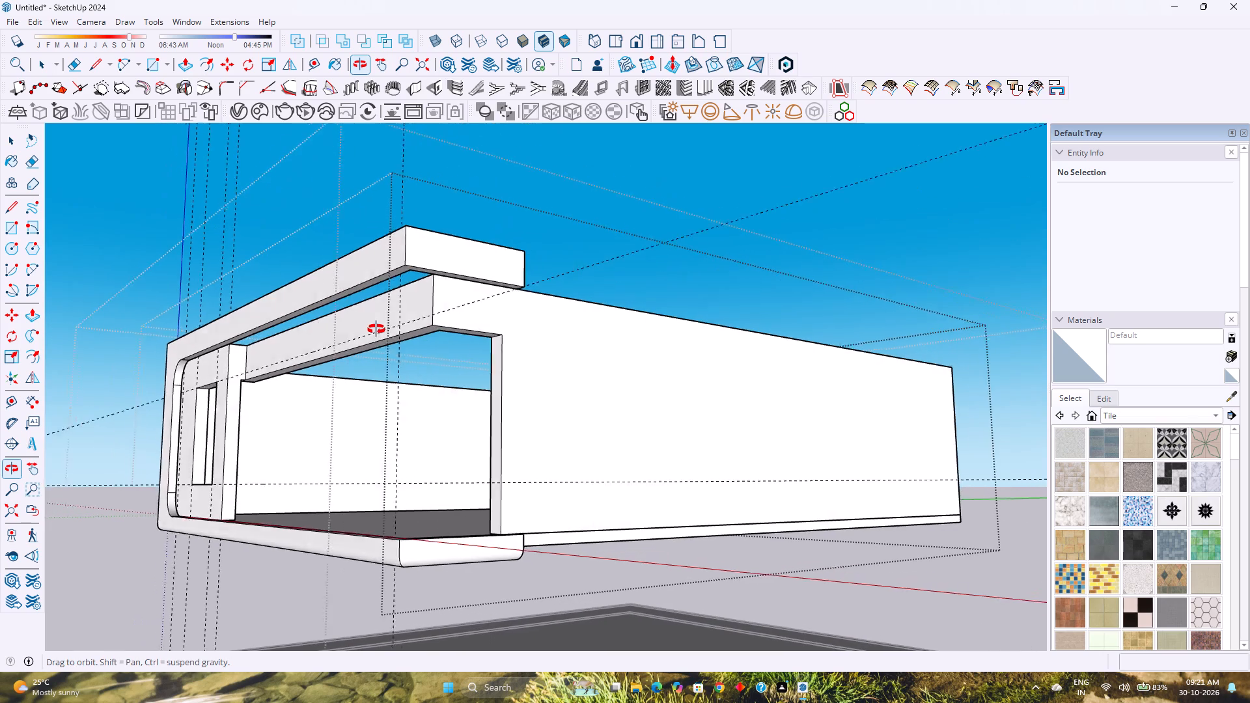
middle_click_drag(376, 329, 359, 331)
scroll(358, 333, "up", 3)
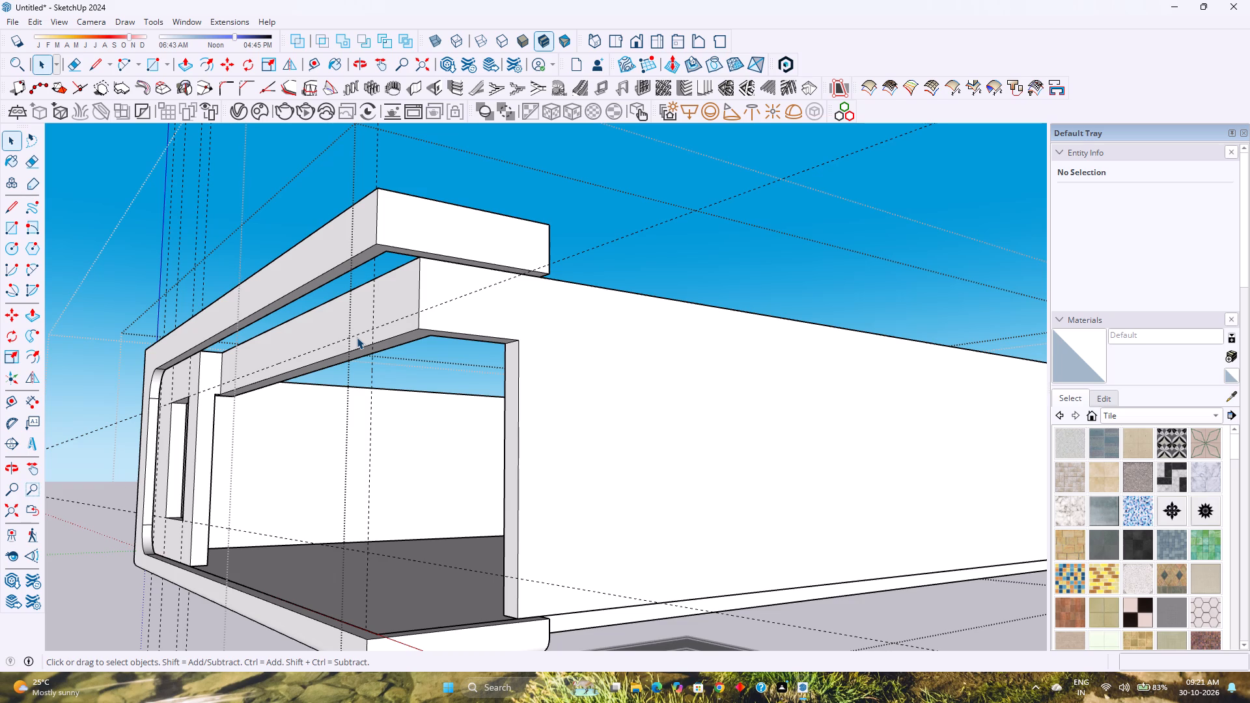
scroll(350, 339, "down", 2)
middle_click_drag(350, 443, 488, 432)
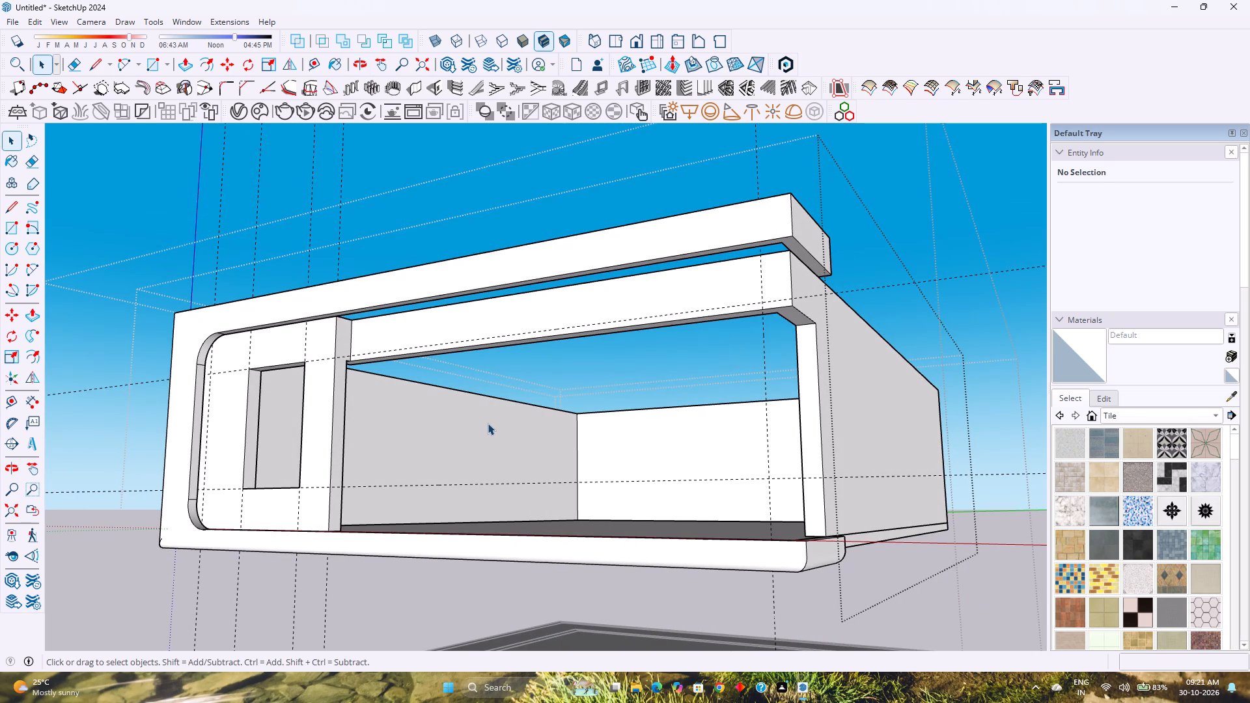
scroll(487, 421, "down", 3)
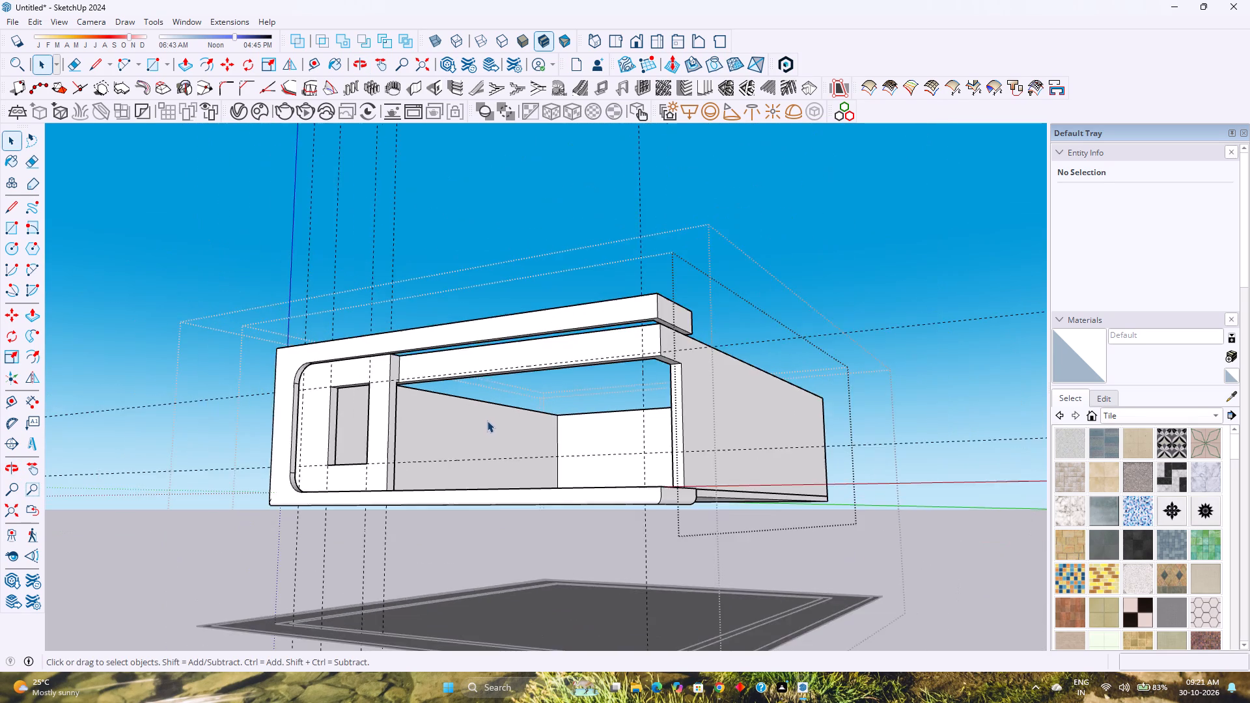
middle_click_drag(487, 420, 695, 573)
middle_click_drag(697, 549, 684, 564)
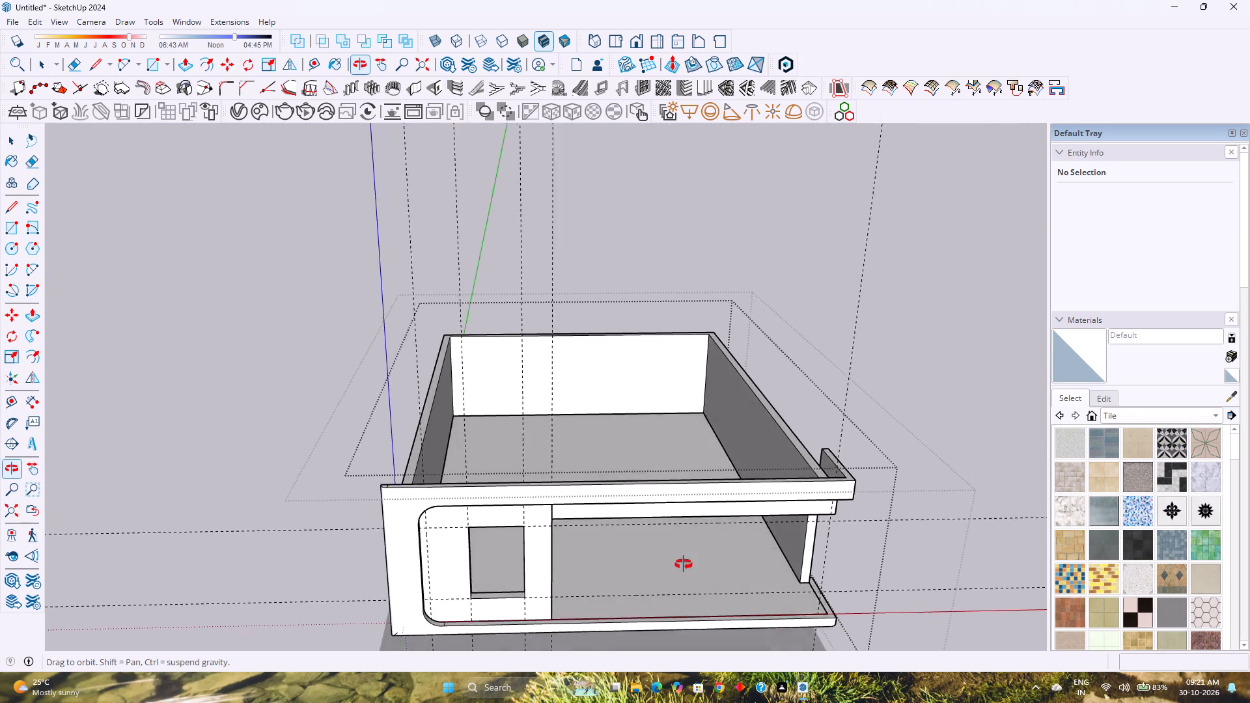
middle_click_drag(684, 564, 325, 531)
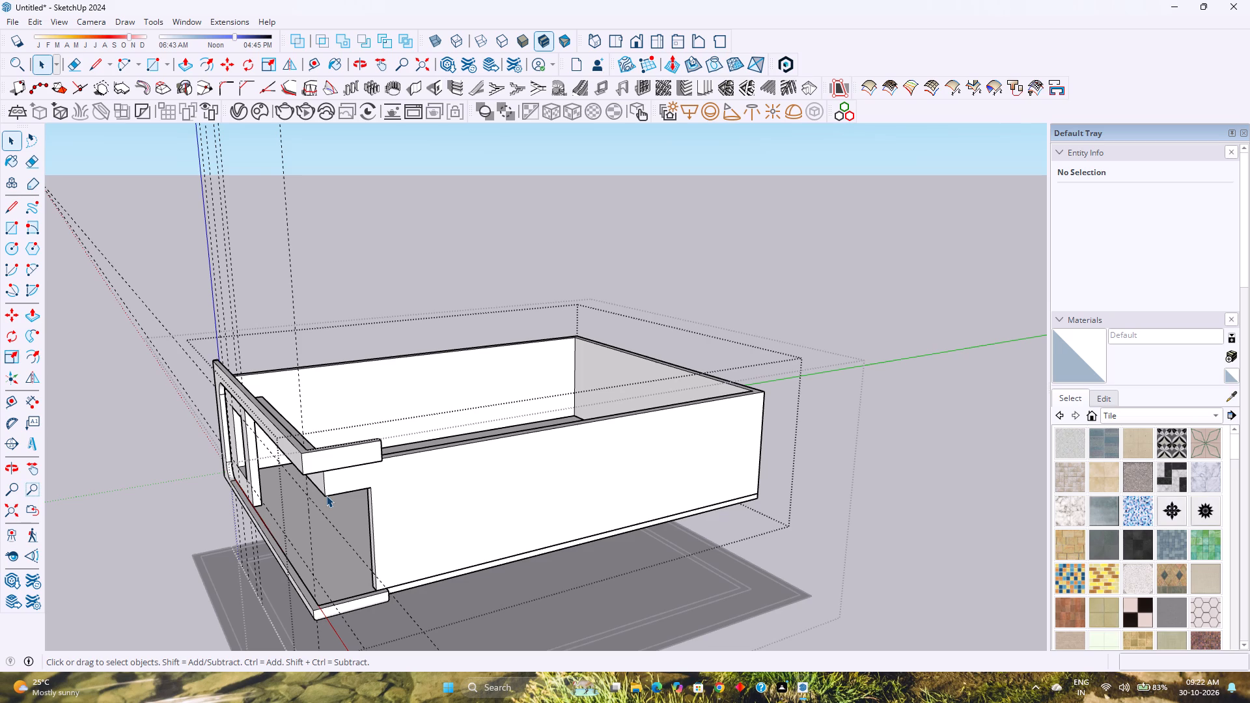
Undo the lintel edits until the wall section above the wide opening is back at the front wall plane.
key("ctrl+z")
key("ctrl+z")
key("ctrl+z")
key("ctrl+z")
key("ctrl+z")
key("ctrl+z")
key("ctrl+z")
key("ctrl+z")
key("ctrl+z")
key("ctrl+z")
key("ctrl+z")
key("ctrl+z")
key("ctrl+z")
key("ctrl+z")
key("ctrl+z")
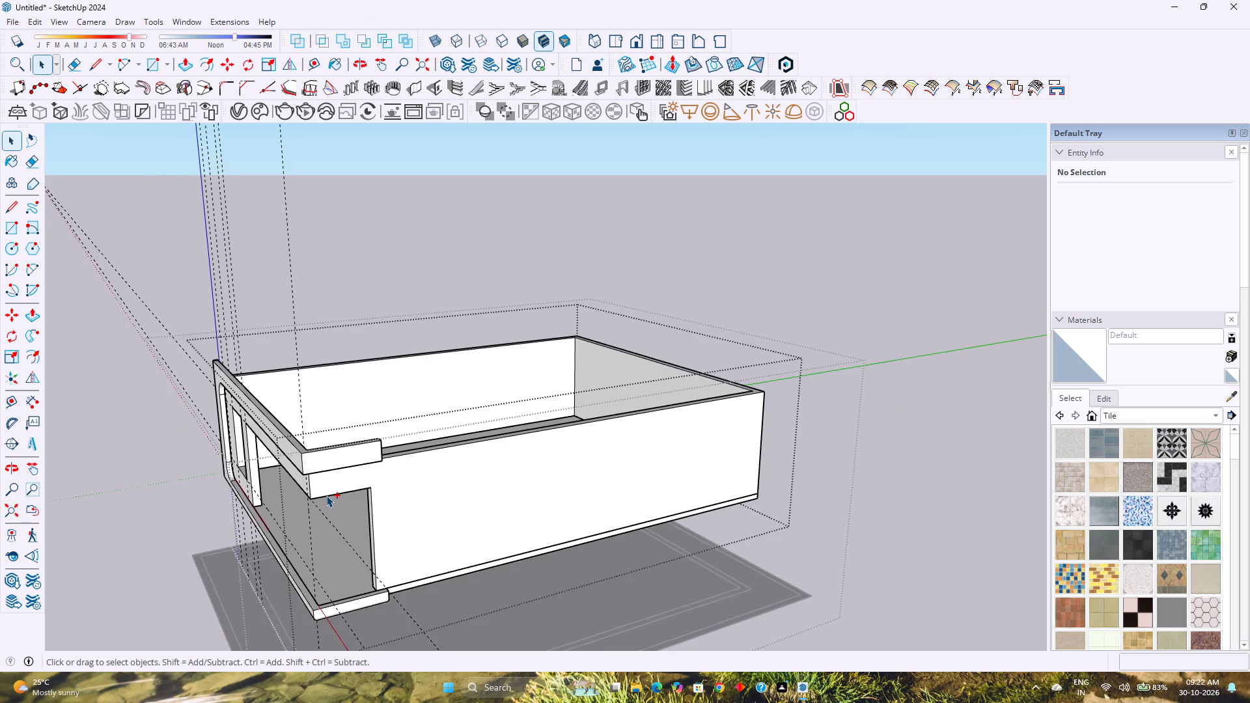
Undo the seating of the C-shaped frame until it stands detached in front of the building.
key("ctrl+z")
key("ctrl+z")
key("ctrl+z")
key("ctrl+z")
key("ctrl+z")
key("ctrl+z")
key("ctrl+z")
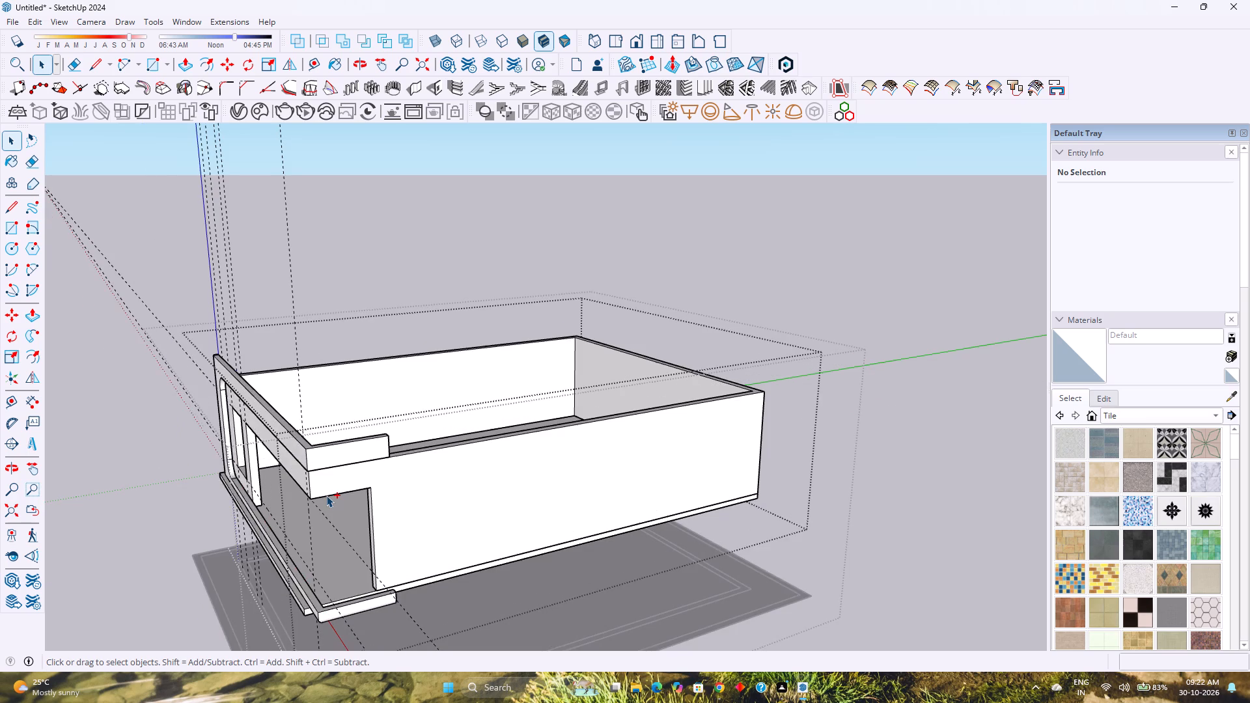
key("ctrl+z")
key("ctrl+z")
key("ctrl+z")
key("ctrl+z")
key("ctrl+z")
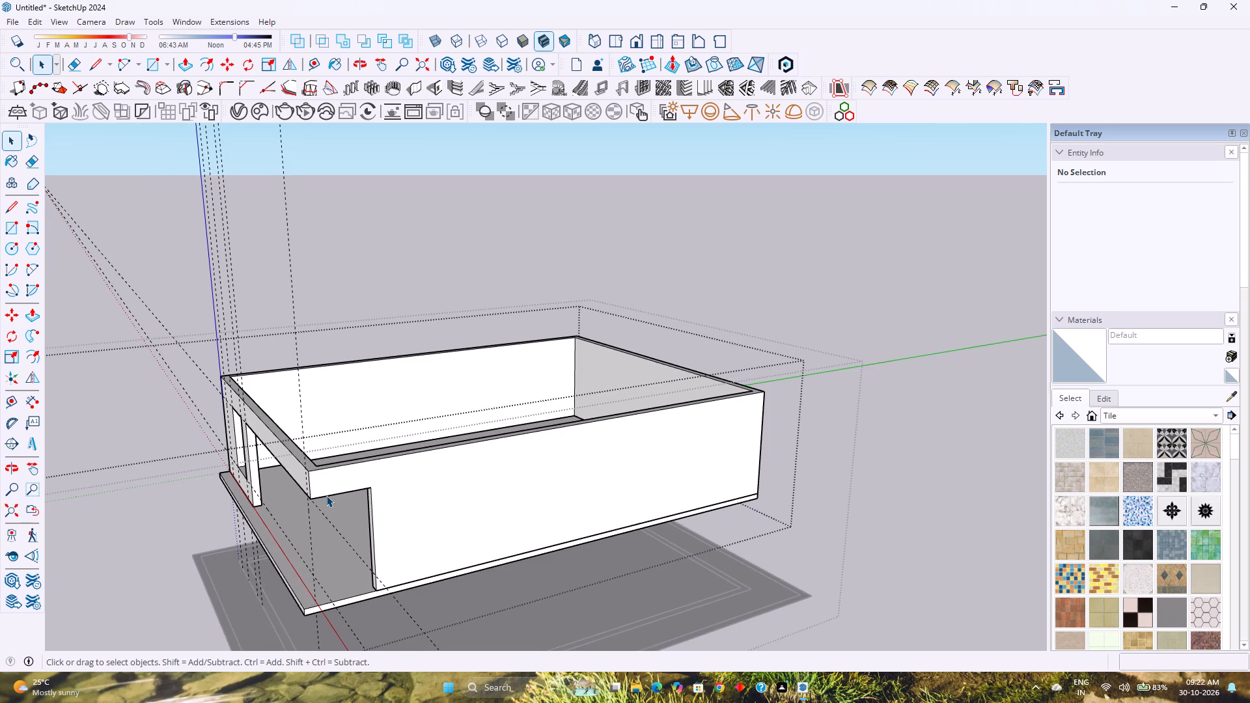
Undo the earlier edits inside the frame back to the partly rounded underside of its lower arm.
scroll(324, 471, "down", 3)
middle_click_drag(375, 473, 621, 449, "shift")
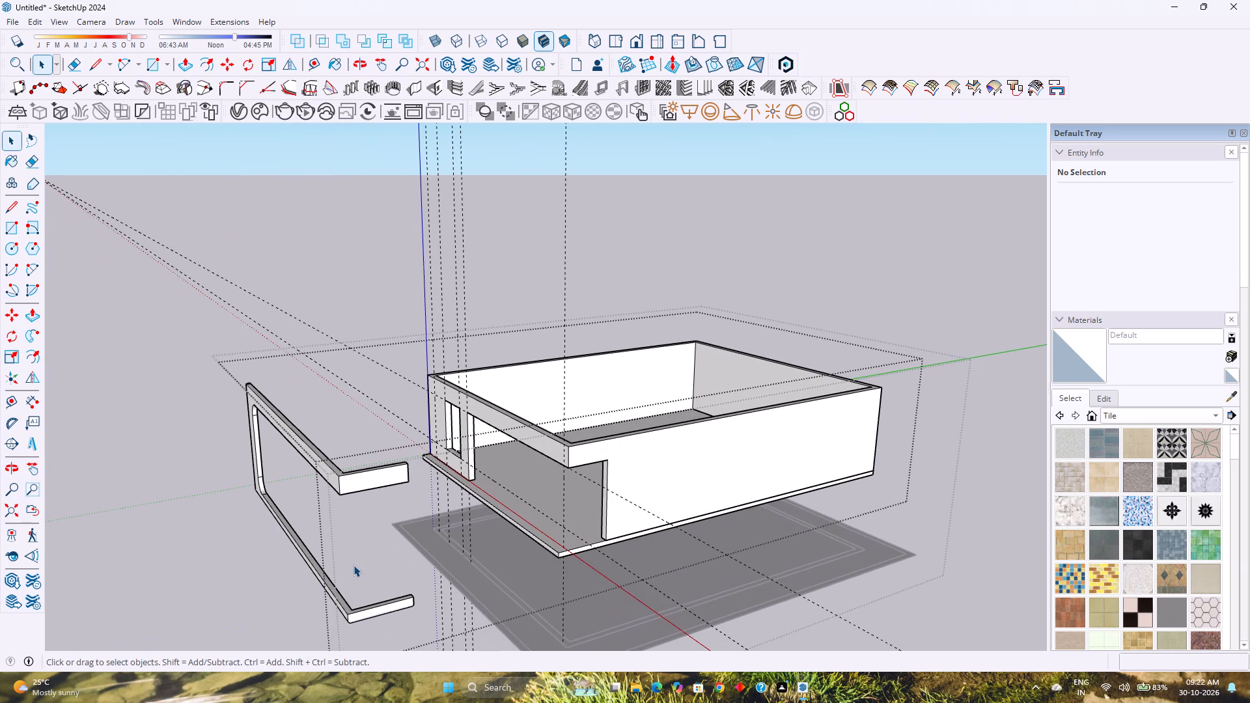
key("ctrl+z")
key("ctrl+z")
key("ctrl+z")
key("ctrl+z")
key("ctrl+z")
key("ctrl+z")
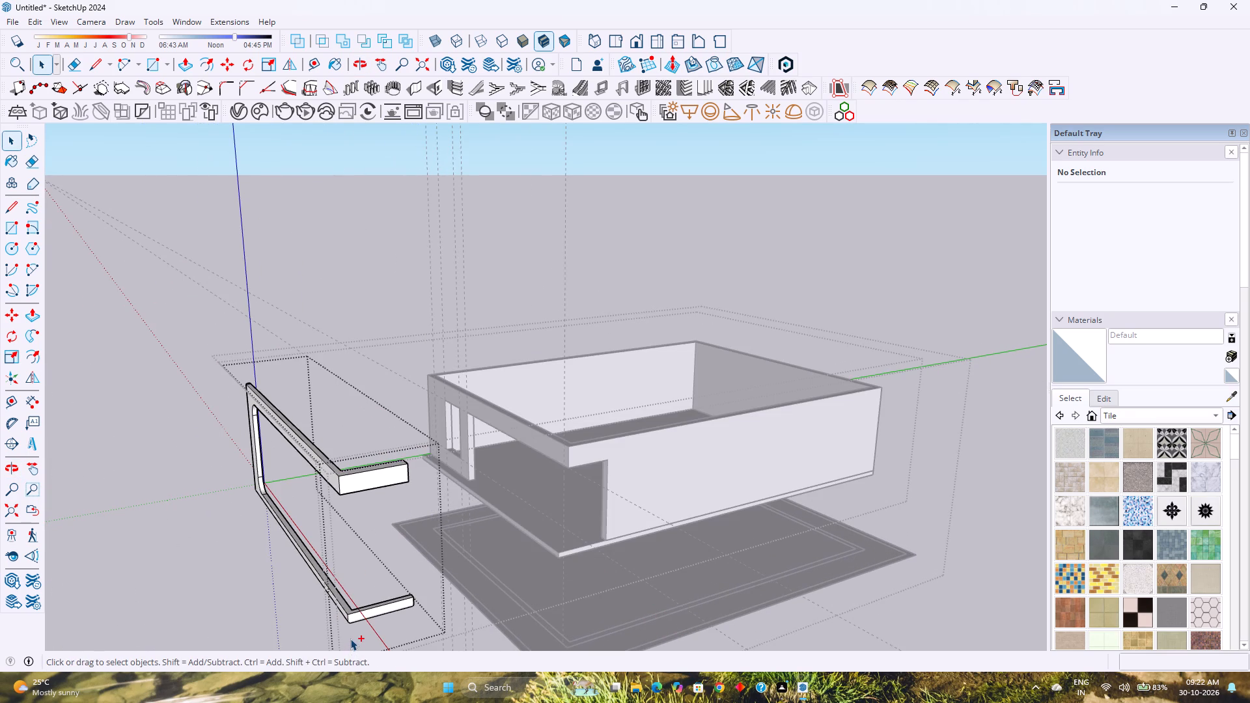
key("ctrl+z")
key("ctrl+z")
key("ctrl+z")
key("ctrl+z")
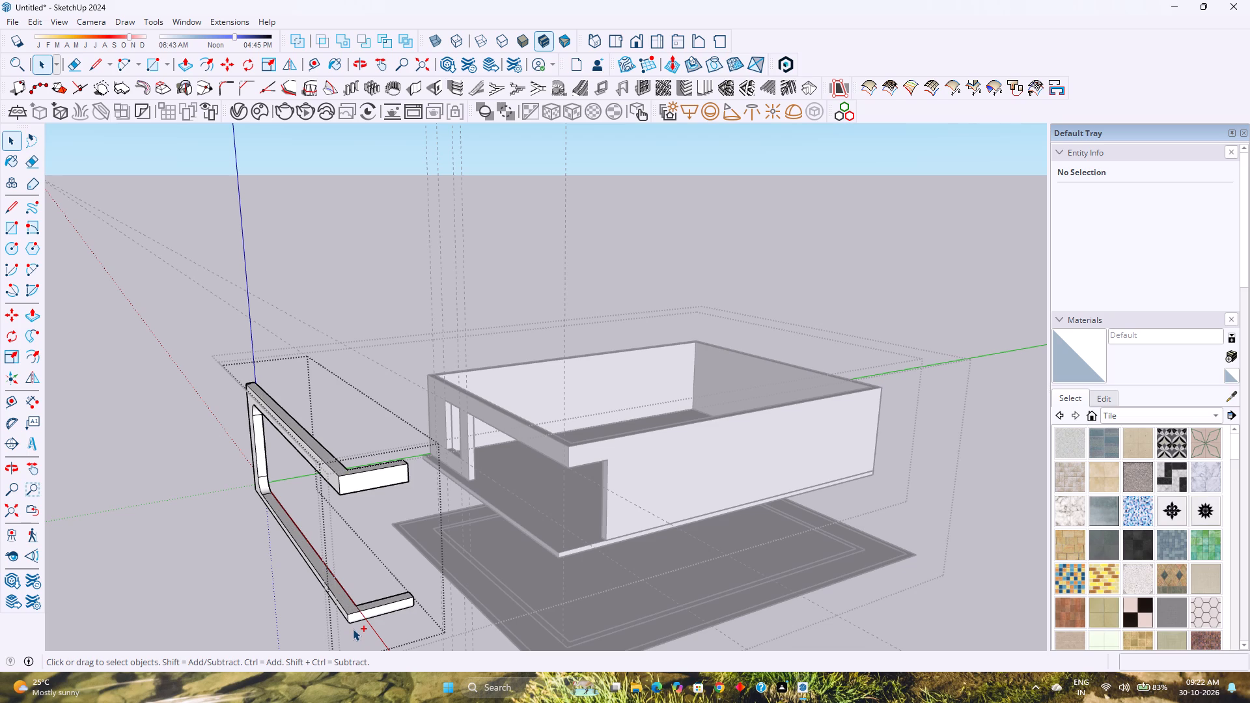
key("ctrl+z")
key("ctrl+z")
Examine the corner and underside of the frame's lower arm up close.
scroll(339, 599, "up", 4)
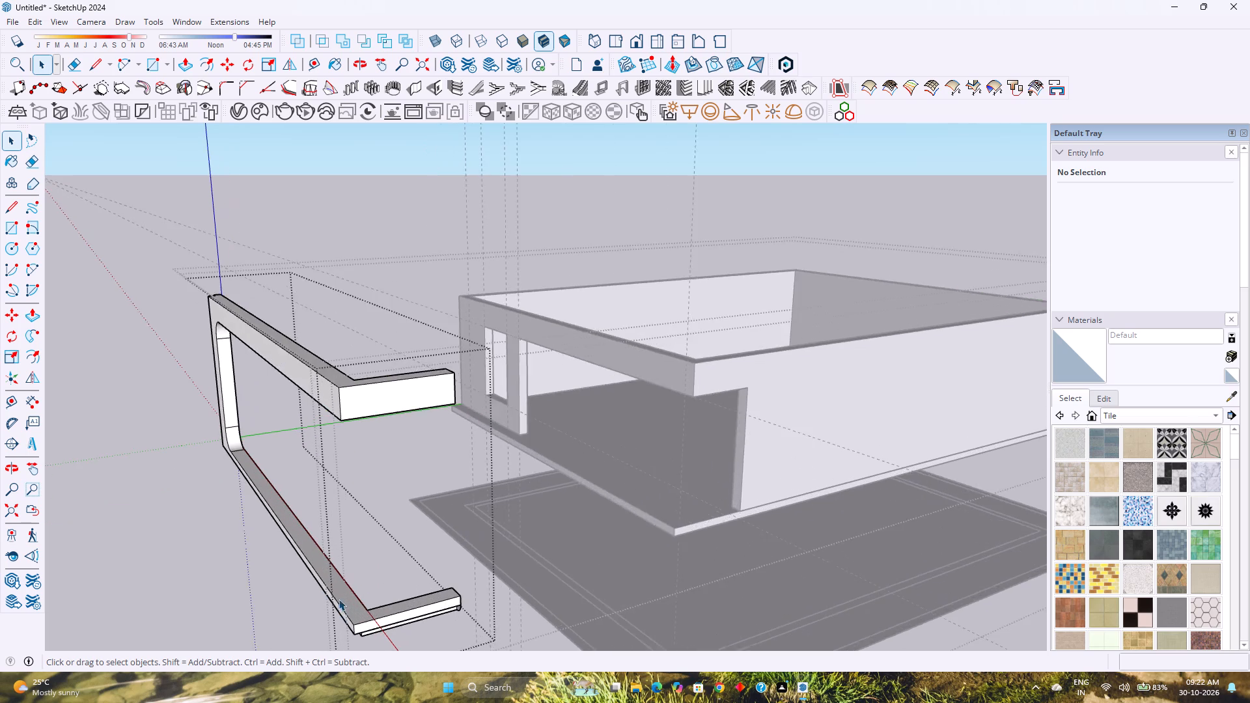
scroll(339, 599, "up", 3)
middle_click_drag(346, 600, 380, 525, "shift")
scroll(396, 535, "up", 3)
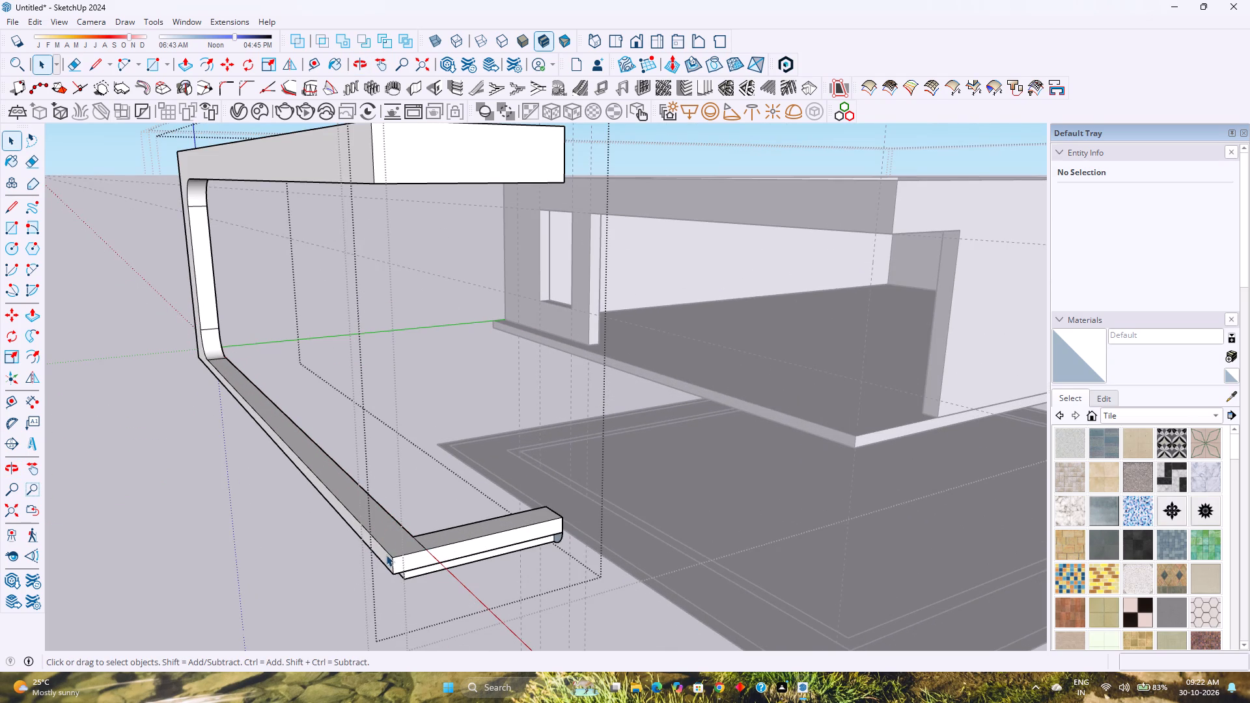
scroll(410, 580, "up", 3)
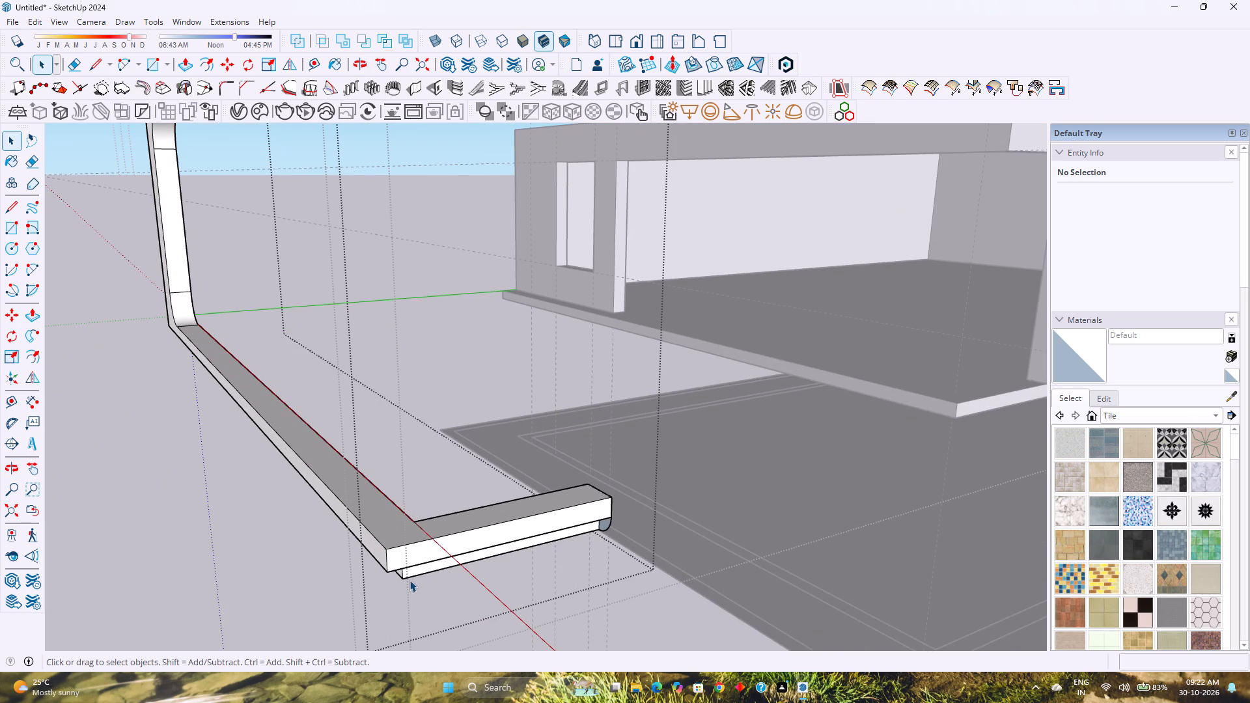
scroll(413, 583, "up", 4)
middle_click_drag(415, 579, 425, 586)
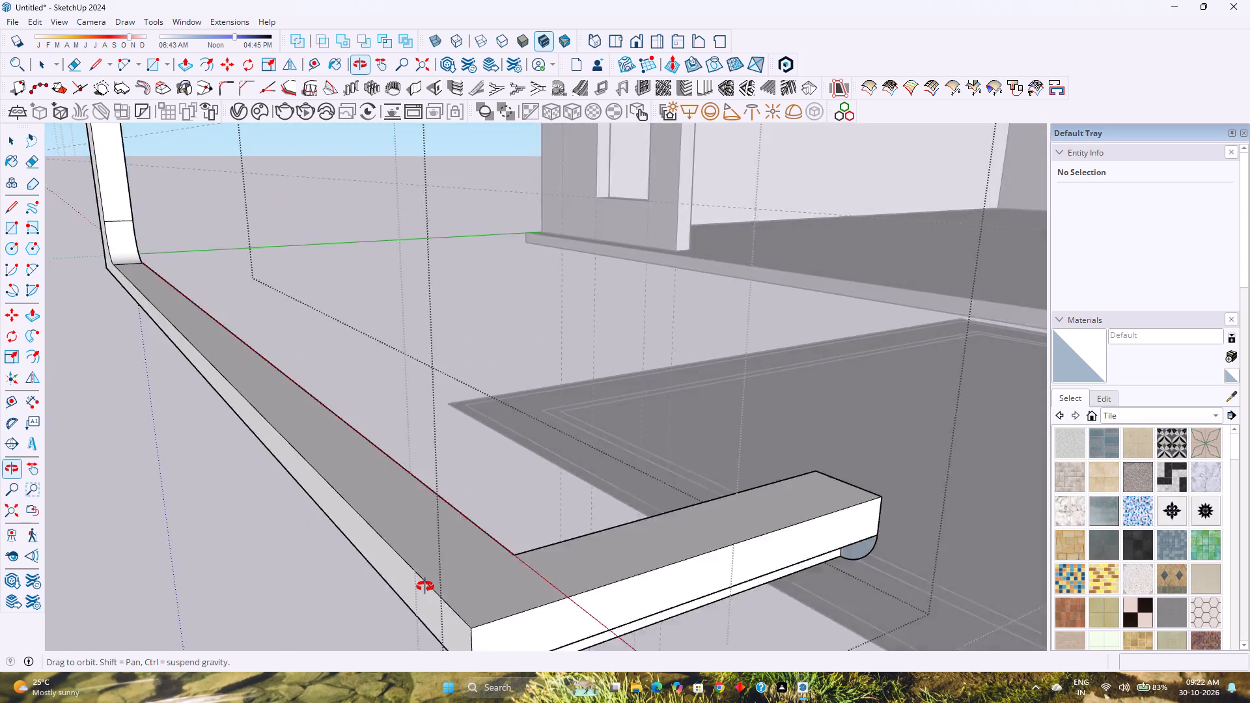
middle_click_drag(425, 586, 432, 579)
scroll(457, 545, "down", 3)
middle_click_drag(493, 524, 486, 550)
scroll(486, 538, "down", 1)
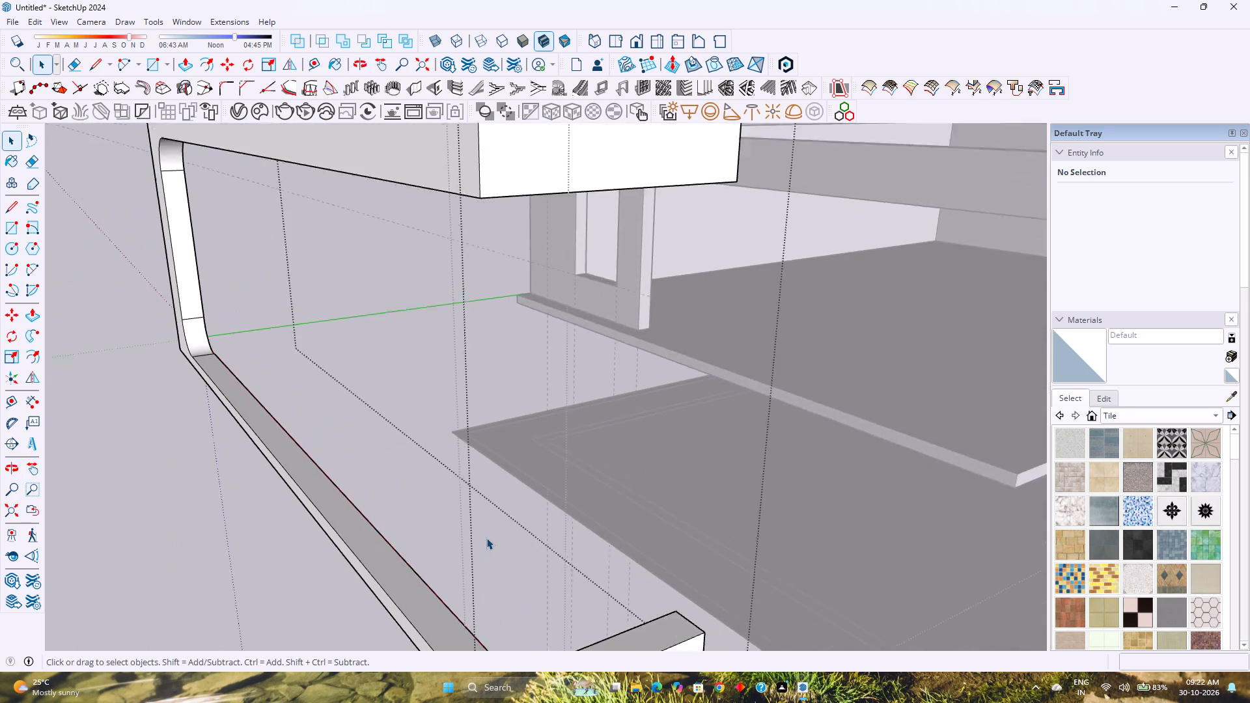
scroll(486, 538, "down", 2)
middle_click_drag(484, 539, 512, 493, "shift")
middle_click_drag(527, 566, 550, 512, "shift")
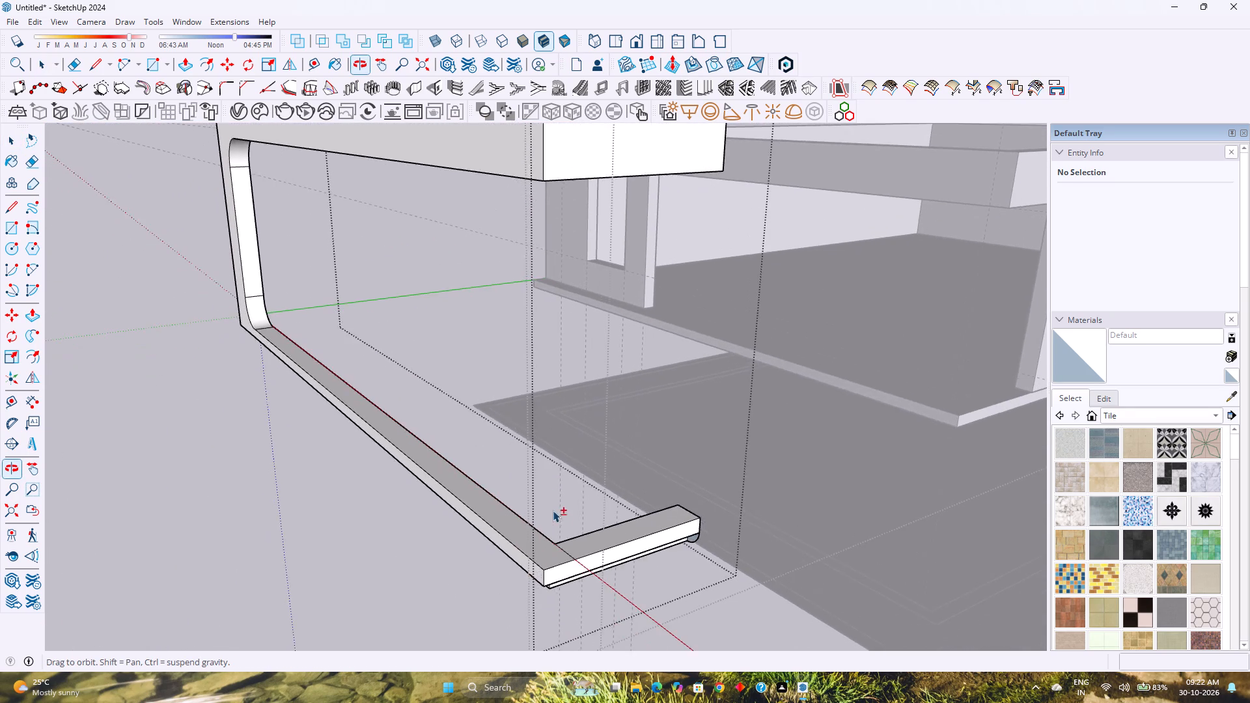
middle_click_drag(562, 514, 538, 525)
middle_click_drag(503, 540, 540, 503, "shift")
scroll(544, 504, "up", 1)
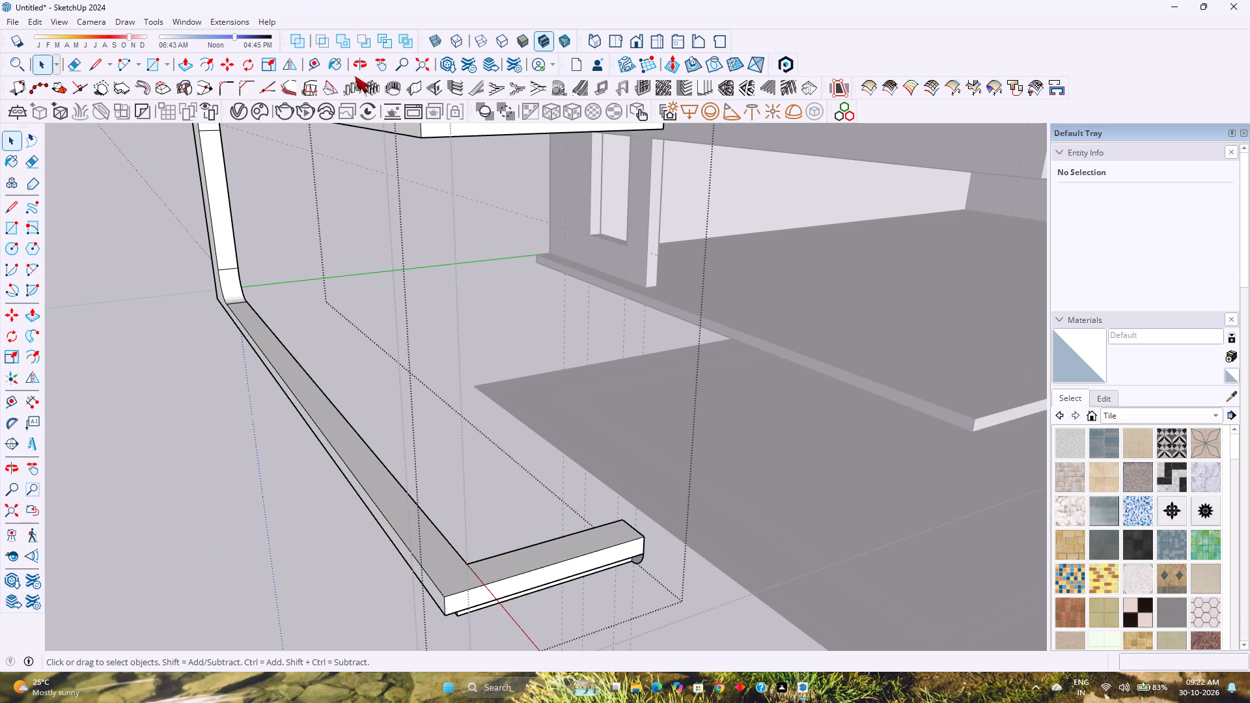
Place guides 1' in from the front and end edges of the frame's lower corner, meeting at the inside corner.
left_click(309, 60)
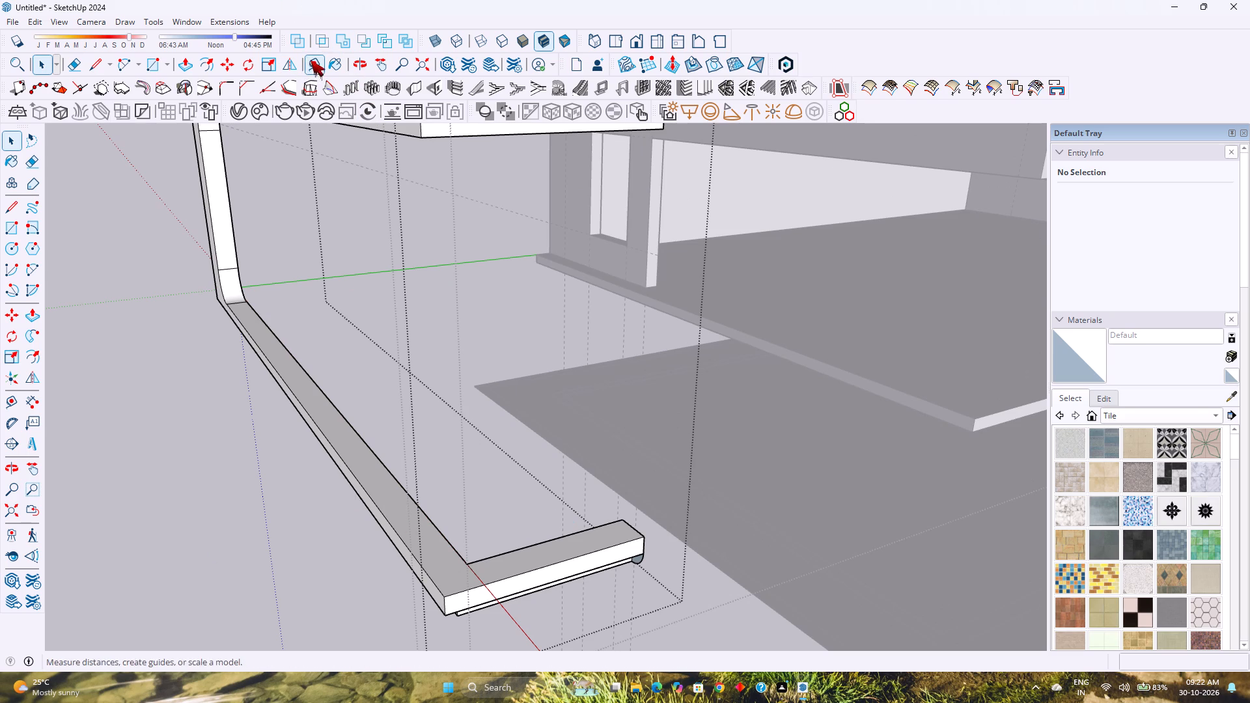
left_click(406, 545)
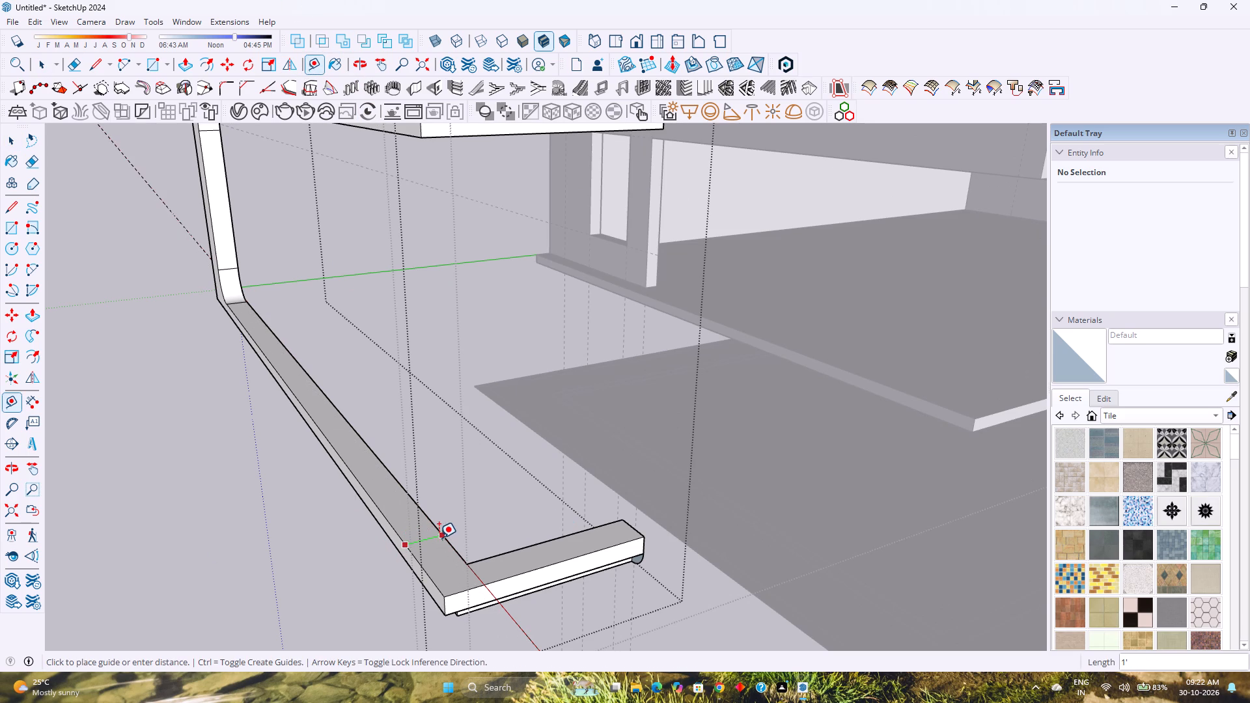
left_click(439, 538)
left_click(466, 591)
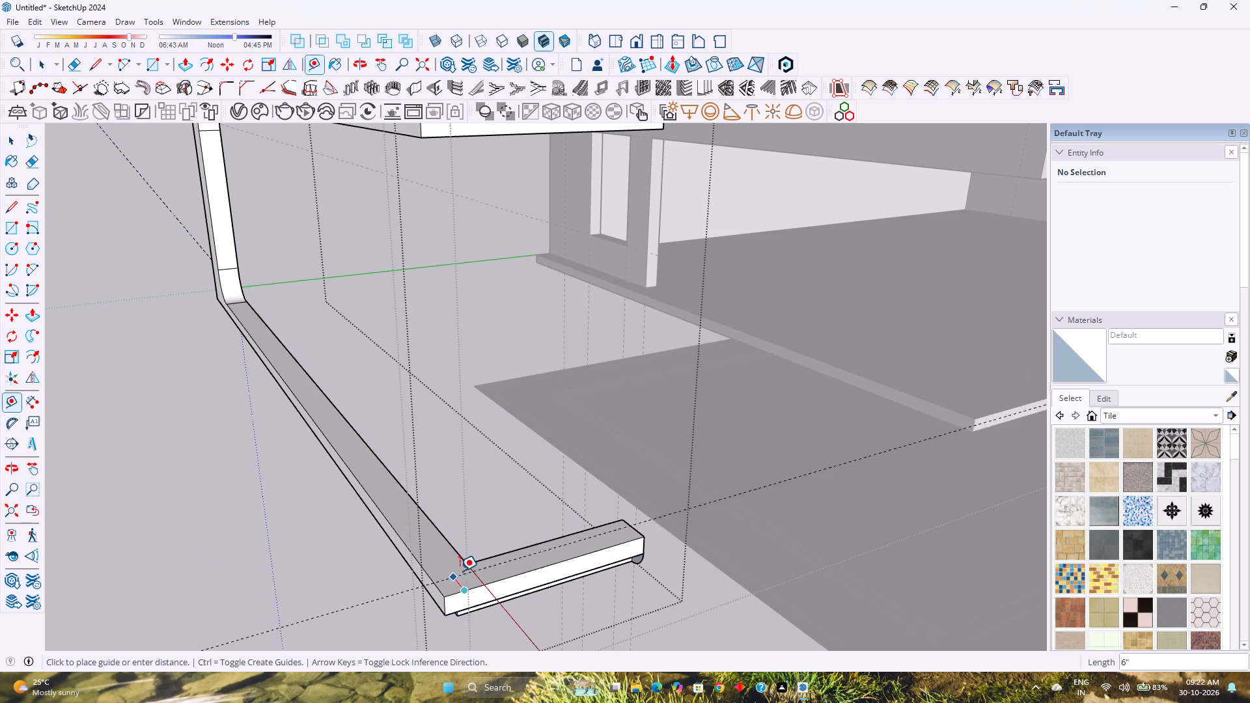
left_click(466, 562)
Draw a 1' radius arc across the outer corner on top of the frame's lower arm, starting at the guide.
middle_click_drag(466, 562, 485, 588)
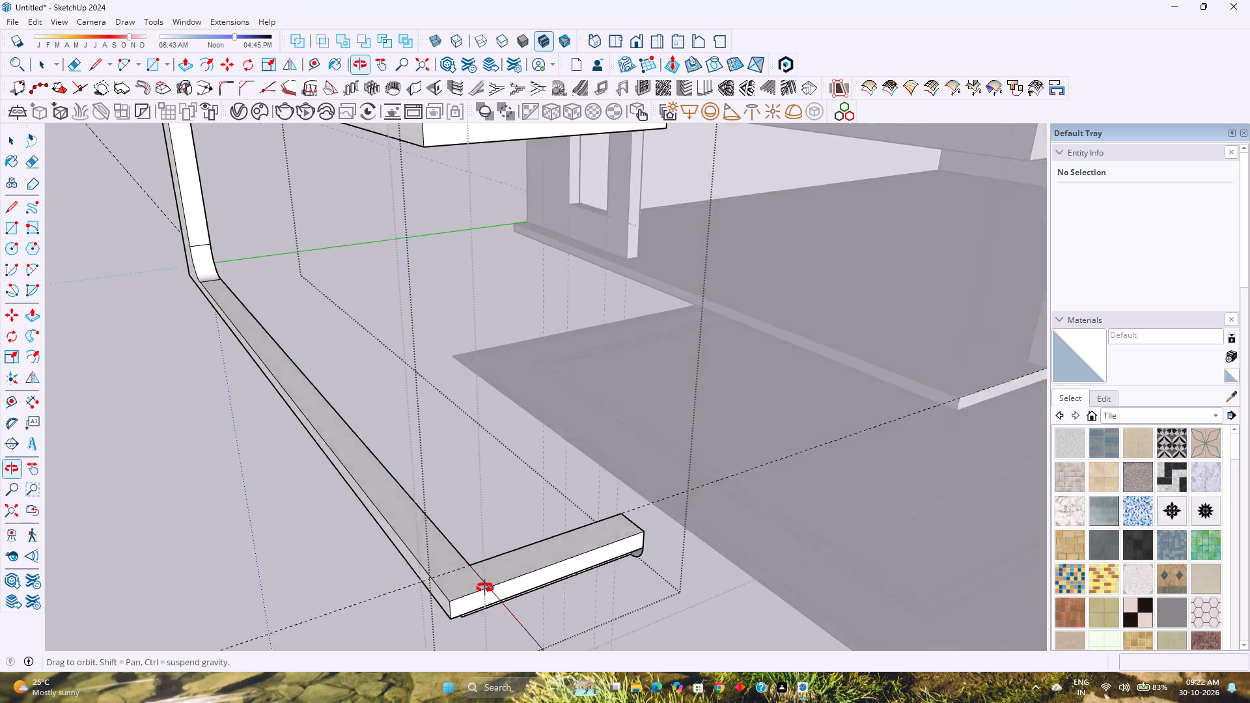
middle_click_drag(485, 588, 673, 681)
key("a")
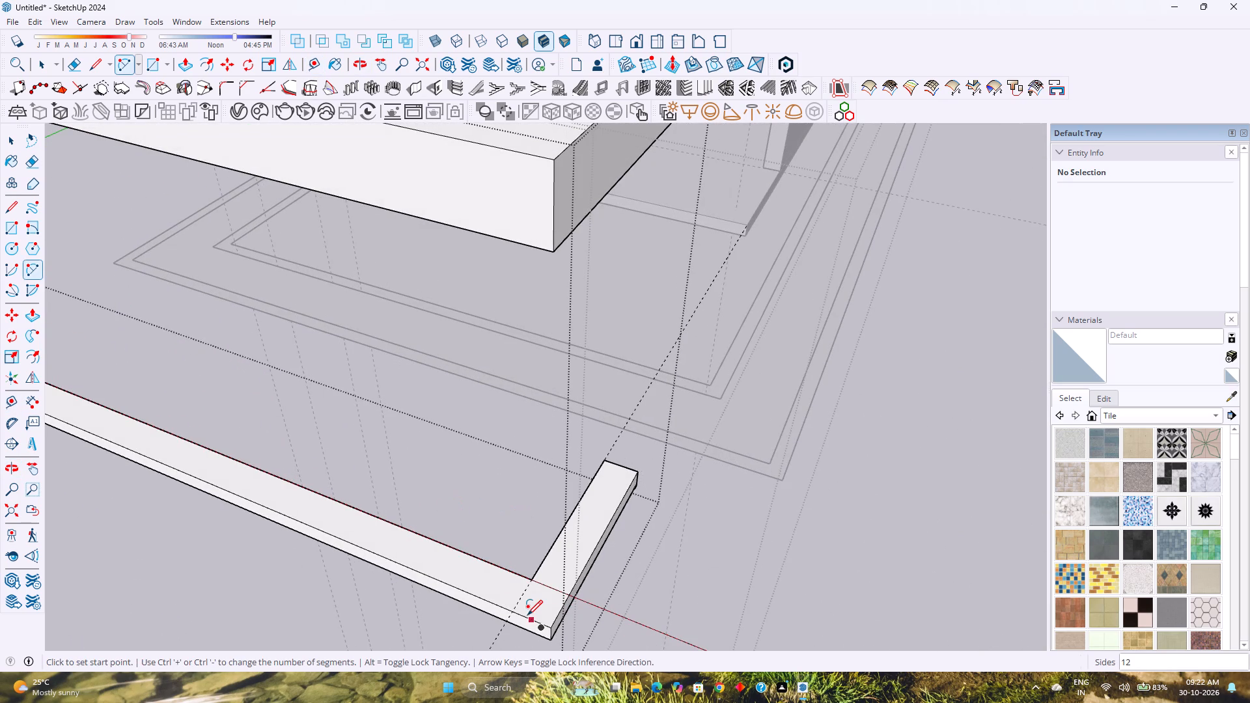
left_click(514, 613)
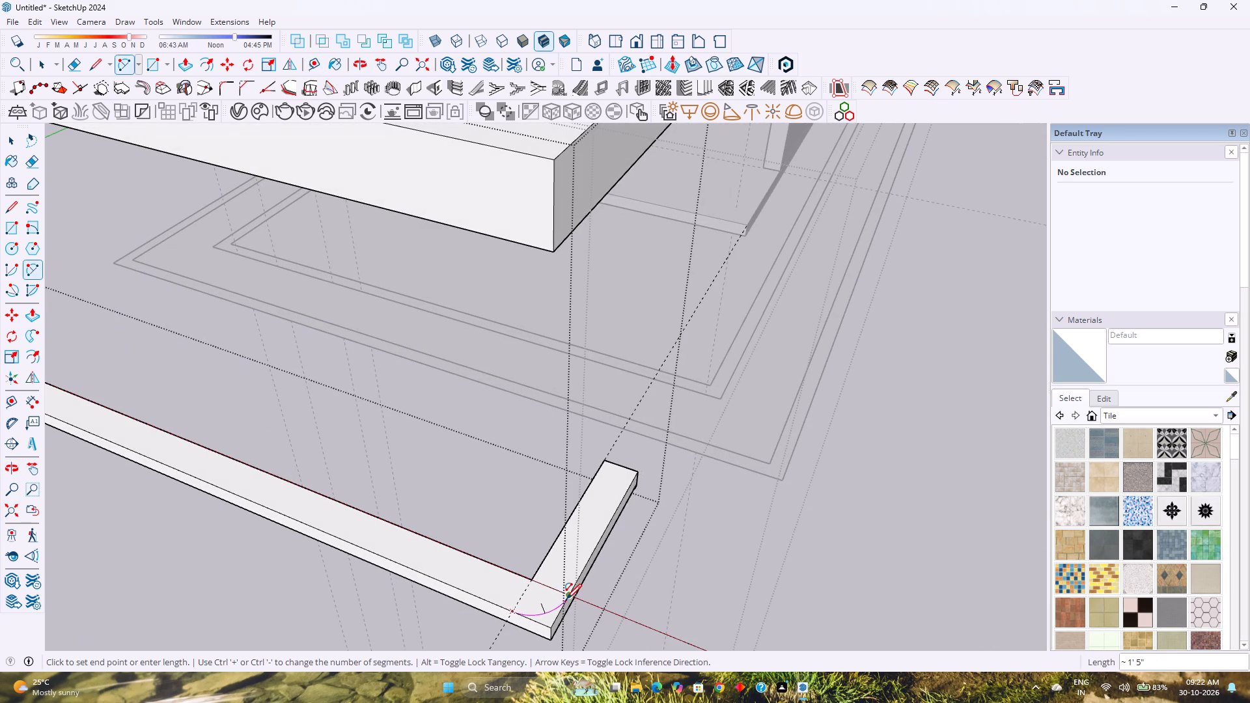
double_click(567, 598)
key("space")
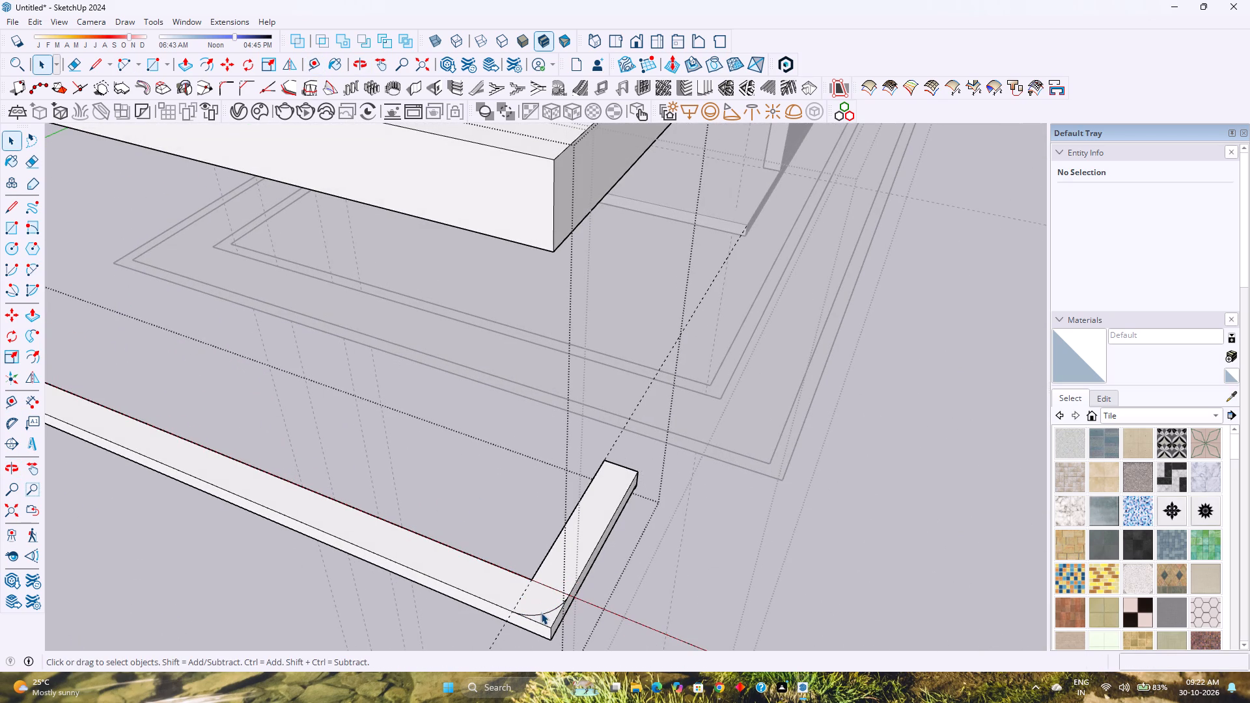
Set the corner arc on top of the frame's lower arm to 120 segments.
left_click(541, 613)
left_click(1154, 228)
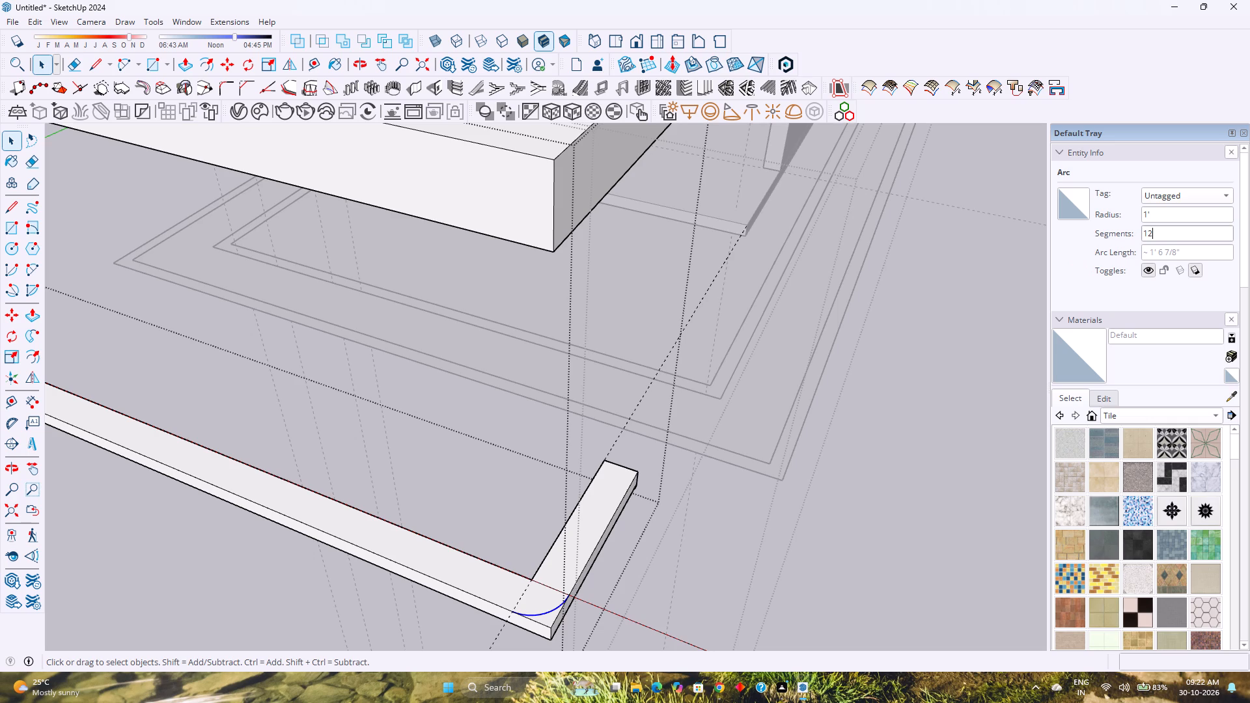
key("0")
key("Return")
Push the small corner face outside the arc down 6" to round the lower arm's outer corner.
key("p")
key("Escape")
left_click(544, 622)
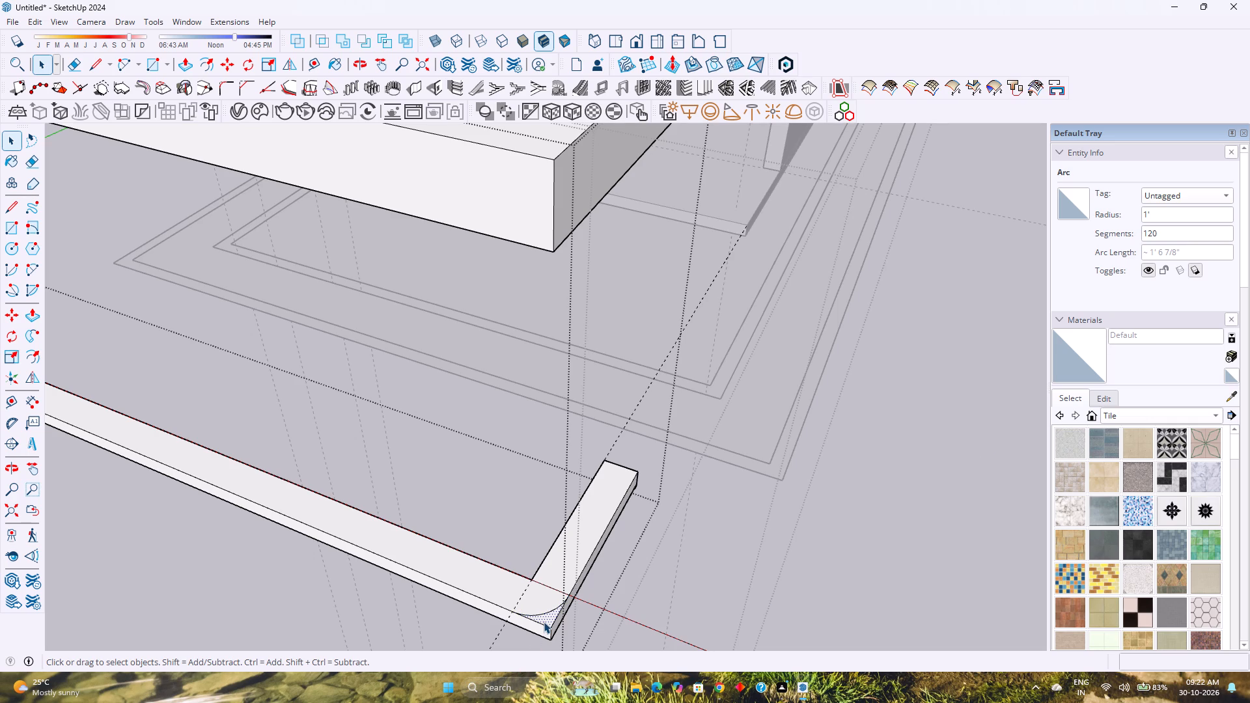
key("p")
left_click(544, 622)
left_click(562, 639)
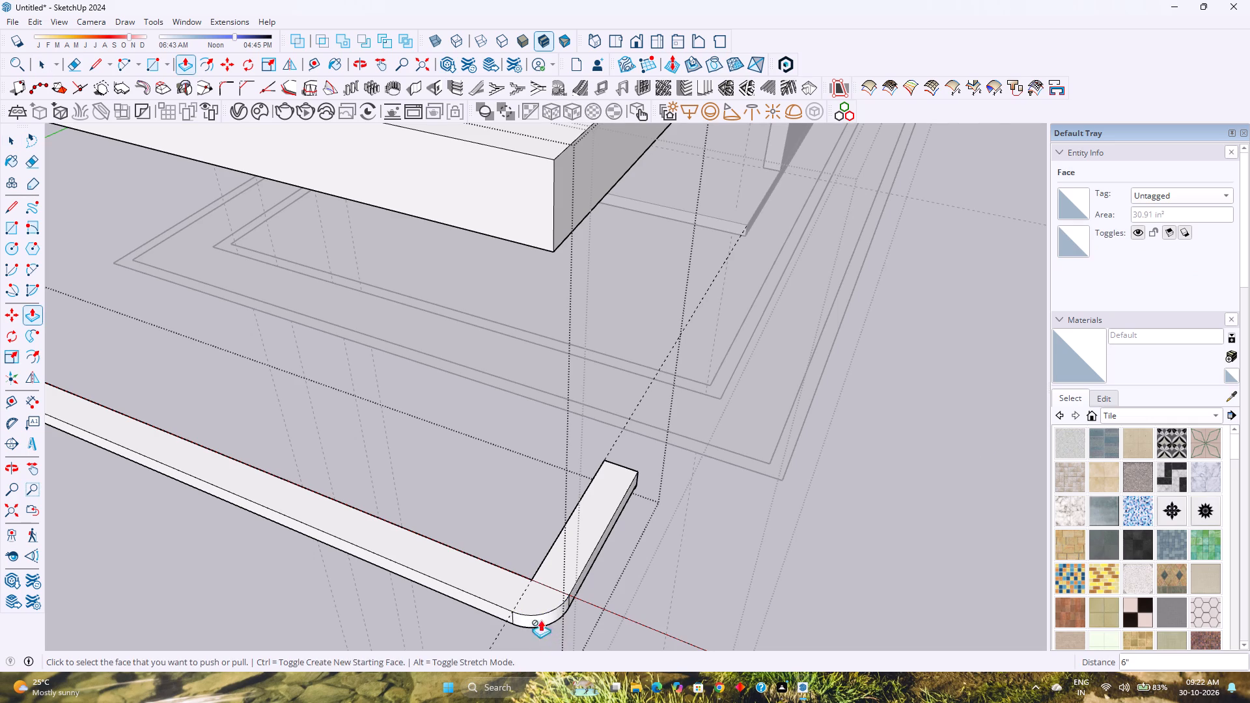
Examine the rounded outer corner and underside of the frame's lower arm from several angles.
middle_click_drag(527, 611, 490, 545)
scroll(490, 545, "down", 5)
key("space")
scroll(491, 547, "down", 3)
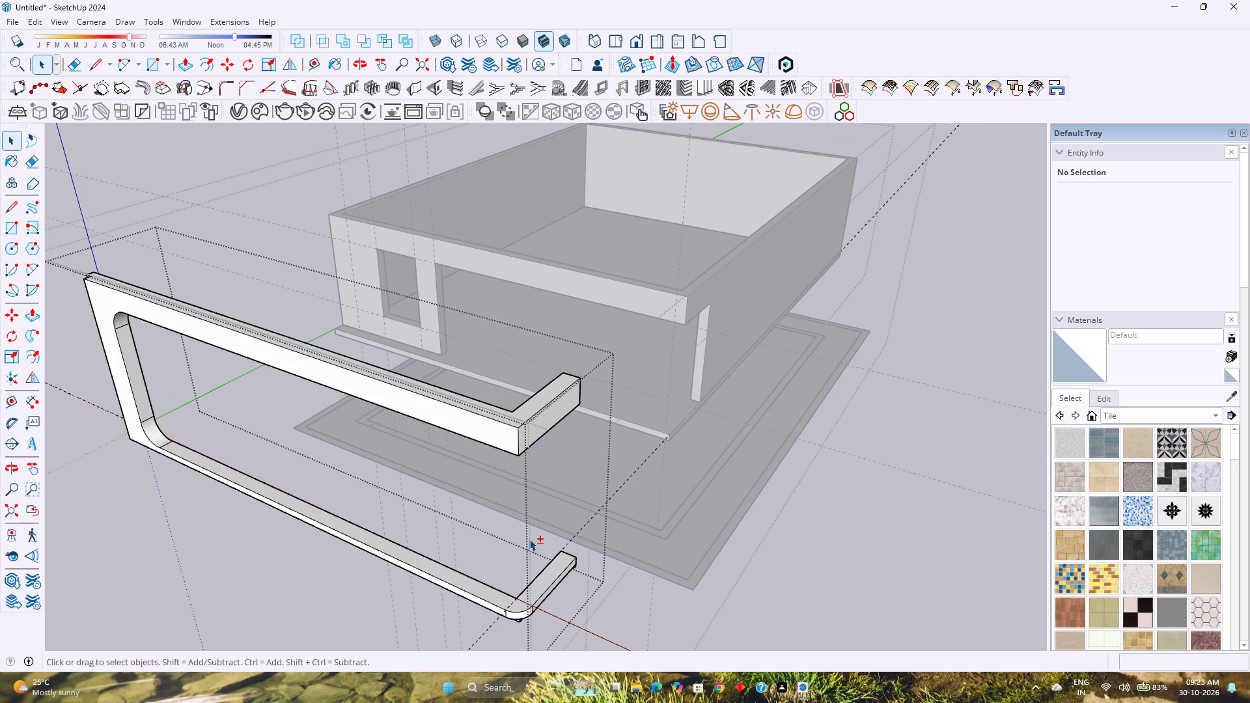
scroll(544, 640, "up", 8)
middle_click_drag(505, 603, 478, 497)
scroll(488, 498, "down", 3)
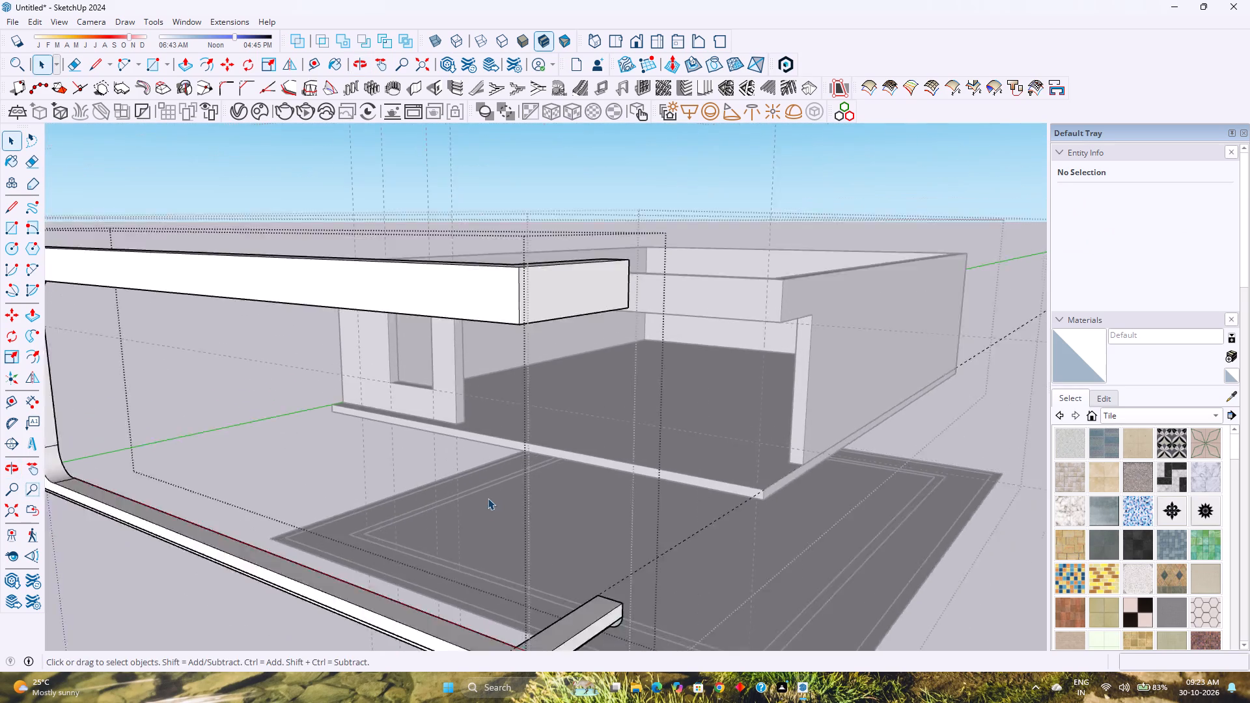
scroll(488, 498, "down", 1)
middle_click_drag(500, 539, 493, 501, "shift")
scroll(491, 537, "up", 6)
middle_click_drag(491, 534, 519, 497)
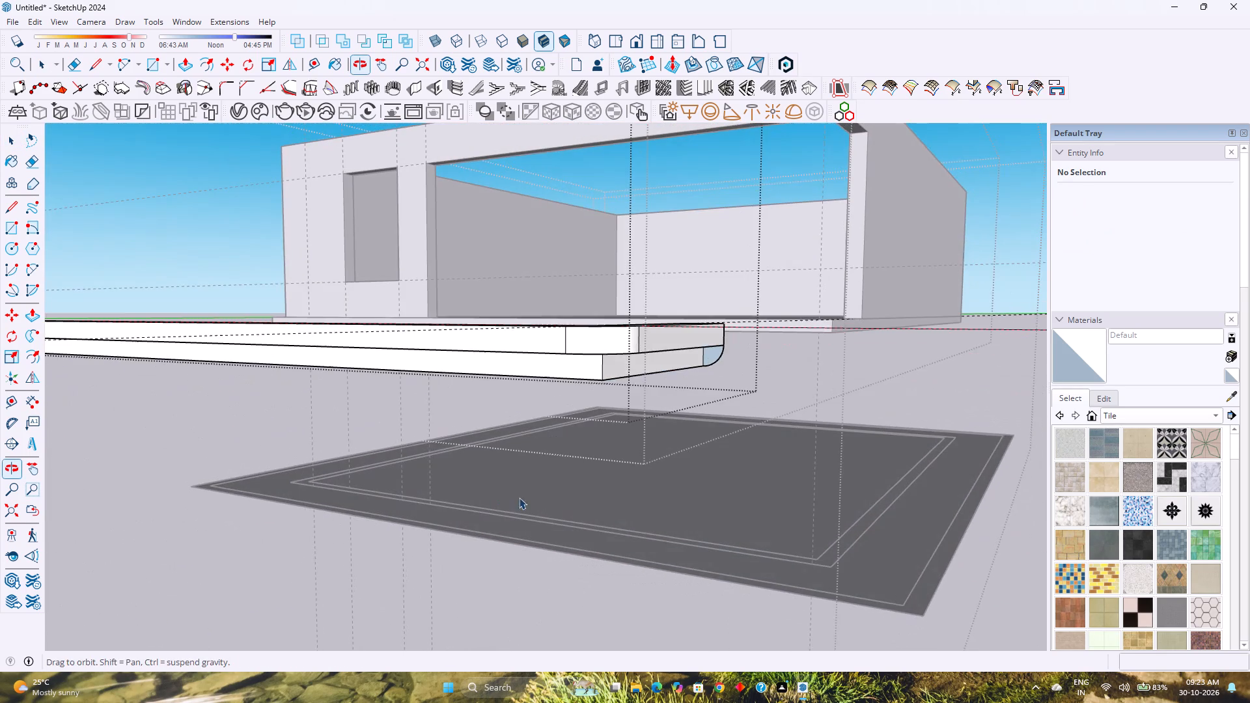
middle_click_drag(519, 497, 518, 498)
scroll(551, 398, "up", 3)
middle_click_drag(646, 342, 487, 510)
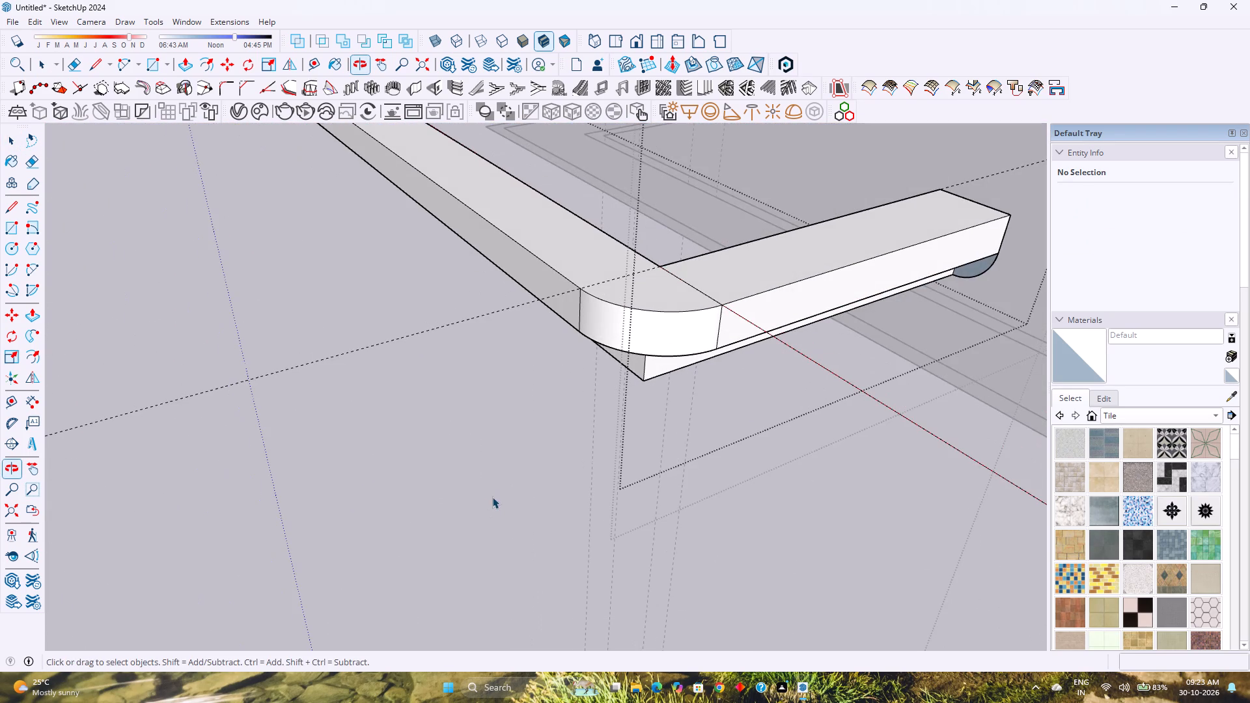
middle_click_drag(582, 392, 519, 548, "shift")
scroll(524, 527, "down", 3)
Undo the corner rounding, the guides and the earlier underside rounding on the frame's lower arm.
key("ctrl+z")
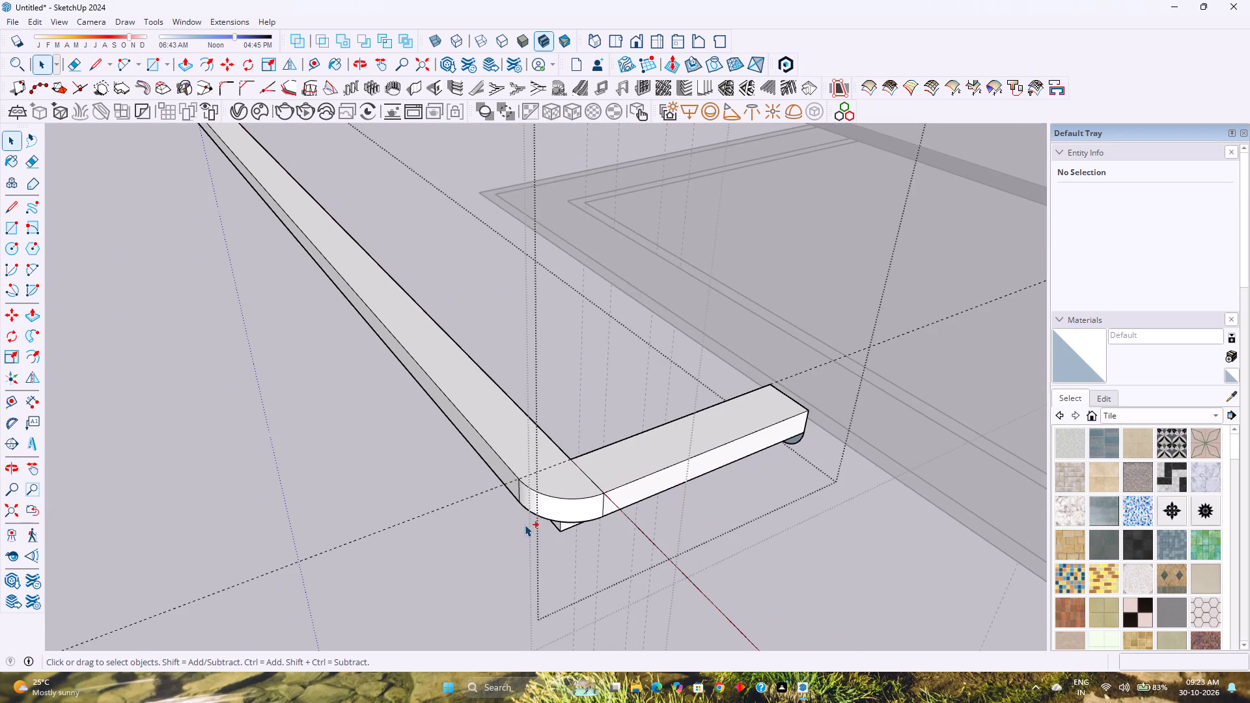
key("ctrl+z")
key("ctrl+z")
key("ctrl+z")
key("ctrl+z")
key("ctrl+z")
key("ctrl+z")
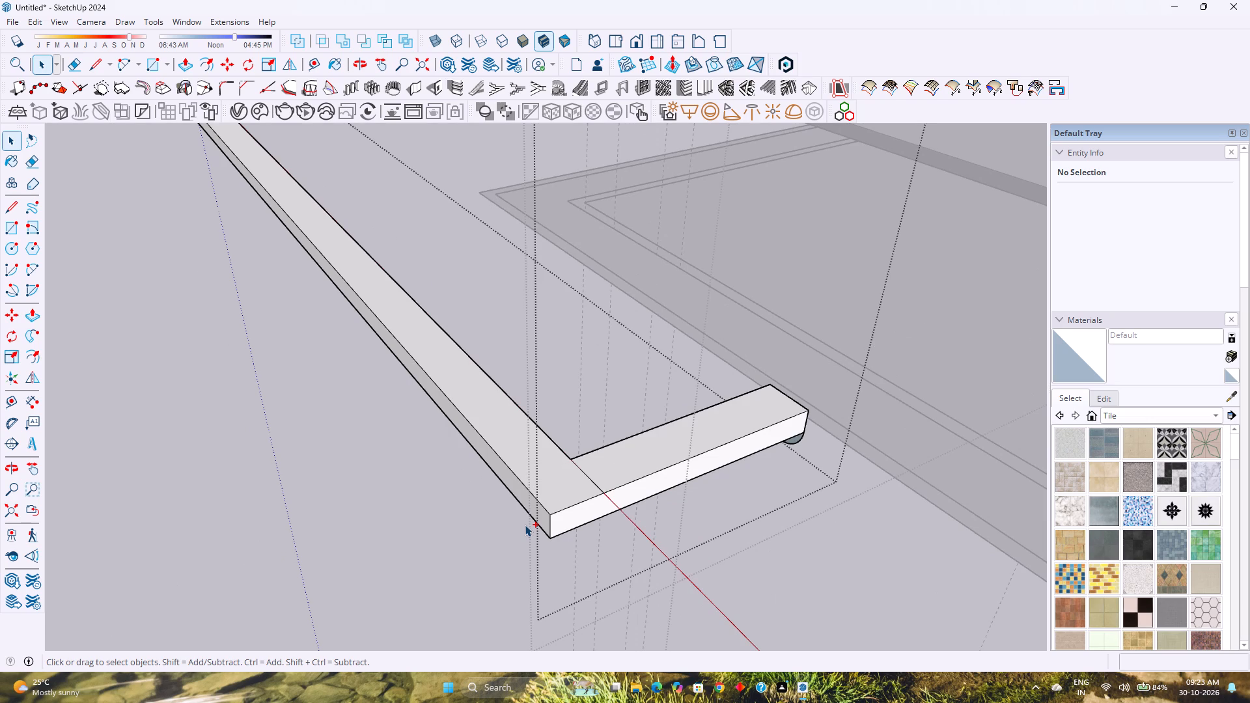
key("ctrl+z")
key("ctrl+z")
key("ctrl+z")
key("ctrl+z")
key("ctrl+z")
key("ctrl+z")
key("ctrl+z")
key("ctrl+z")
key("ctrl+z")
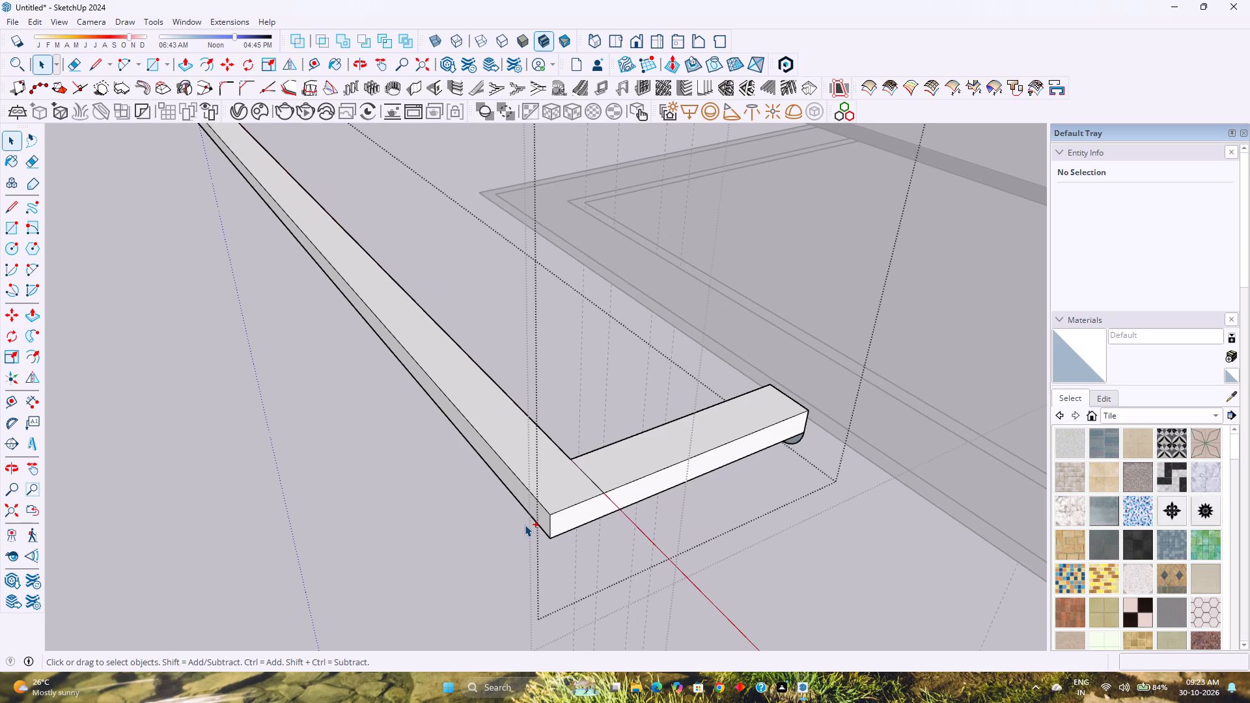
key("ctrl+z")
key("ctrl+z")
key("ctrl+z")
key("ctrl+z")
key("ctrl+z")
key("ctrl+z")
key("ctrl+z")
key("ctrl+z")
key("ctrl+z")
key("ctrl+z")
middle_click_drag(575, 498, 576, 568, "shift")
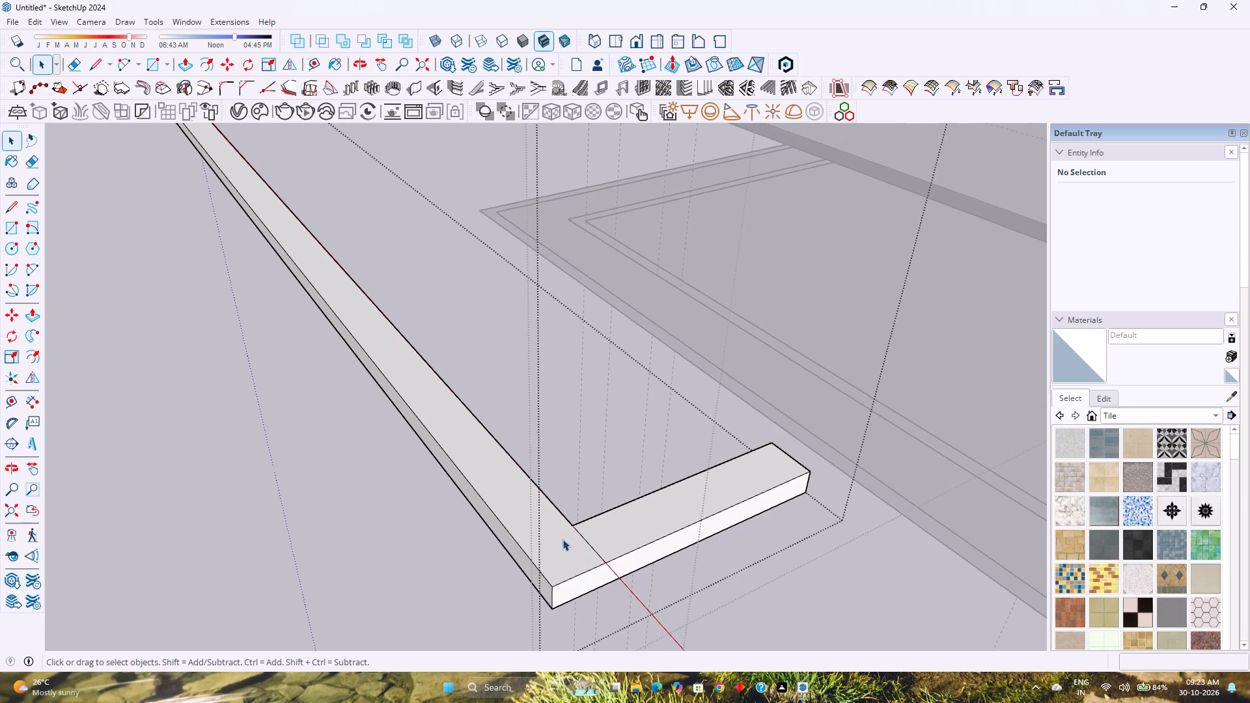
scroll(562, 539, "up", 5)
middle_click_drag(562, 539, 262, 572)
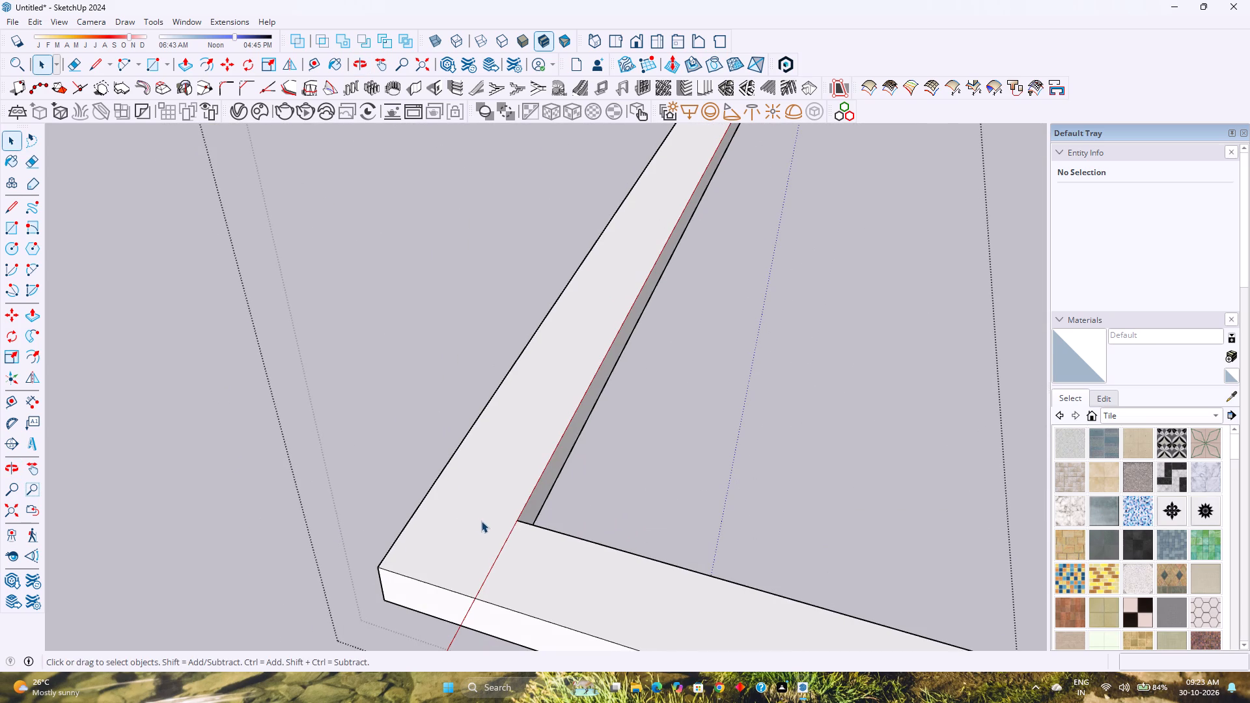
Undo further frame edits, back through the thinned lower arm and end returns to before the frame's depth was extruded.
key("ctrl+z")
key("ctrl+z")
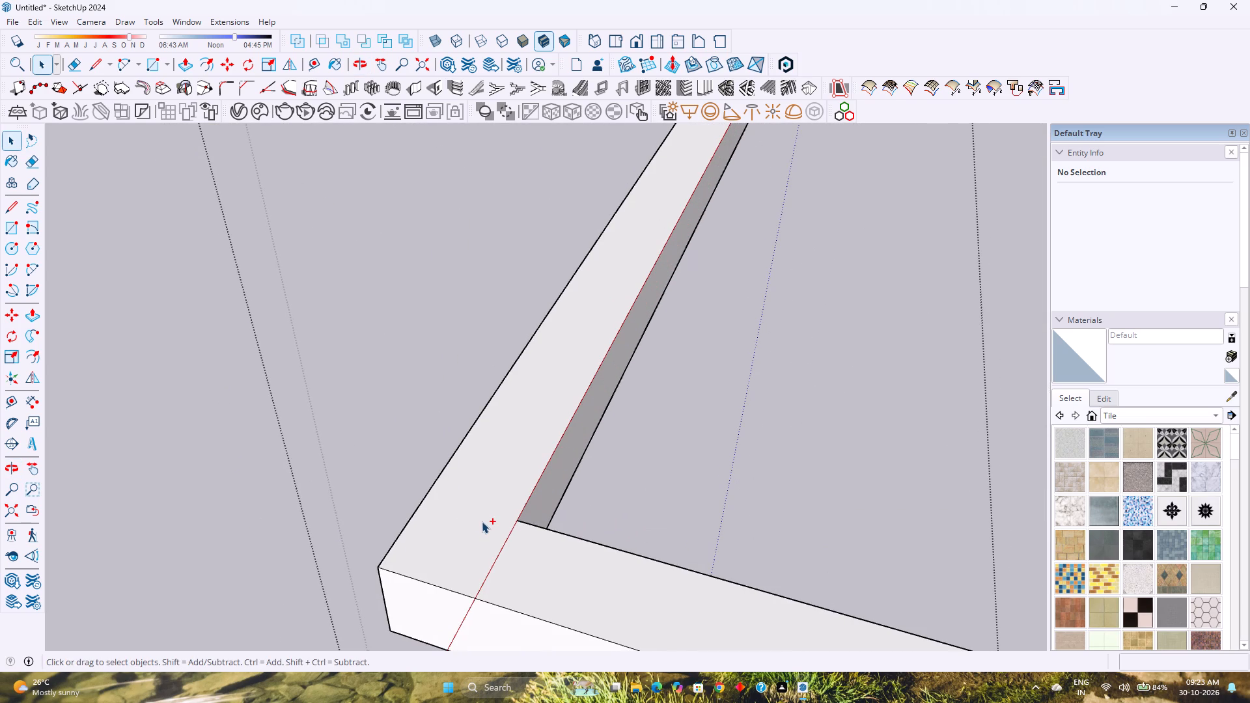
key("ctrl+z")
key("ctrl+z")
key("ctrl+z")
key("ctrl+z")
key("ctrl+z")
key("ctrl+z")
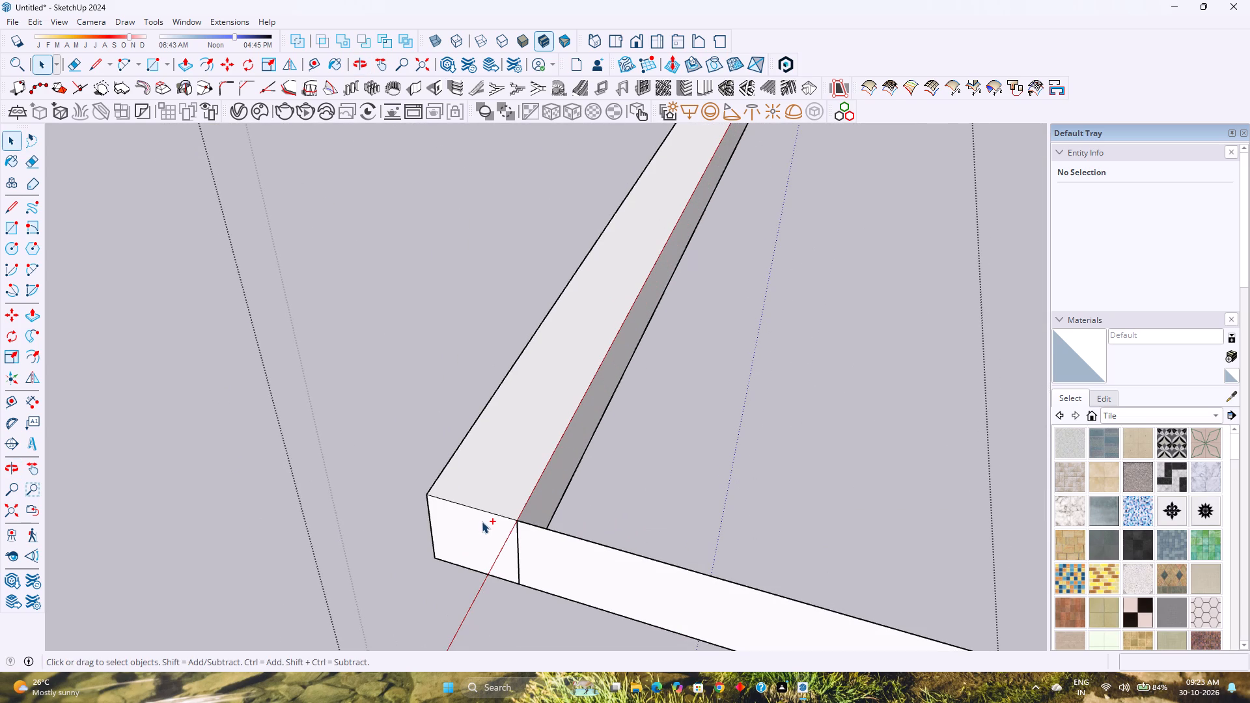
key("ctrl+z")
key("ctrl+z")
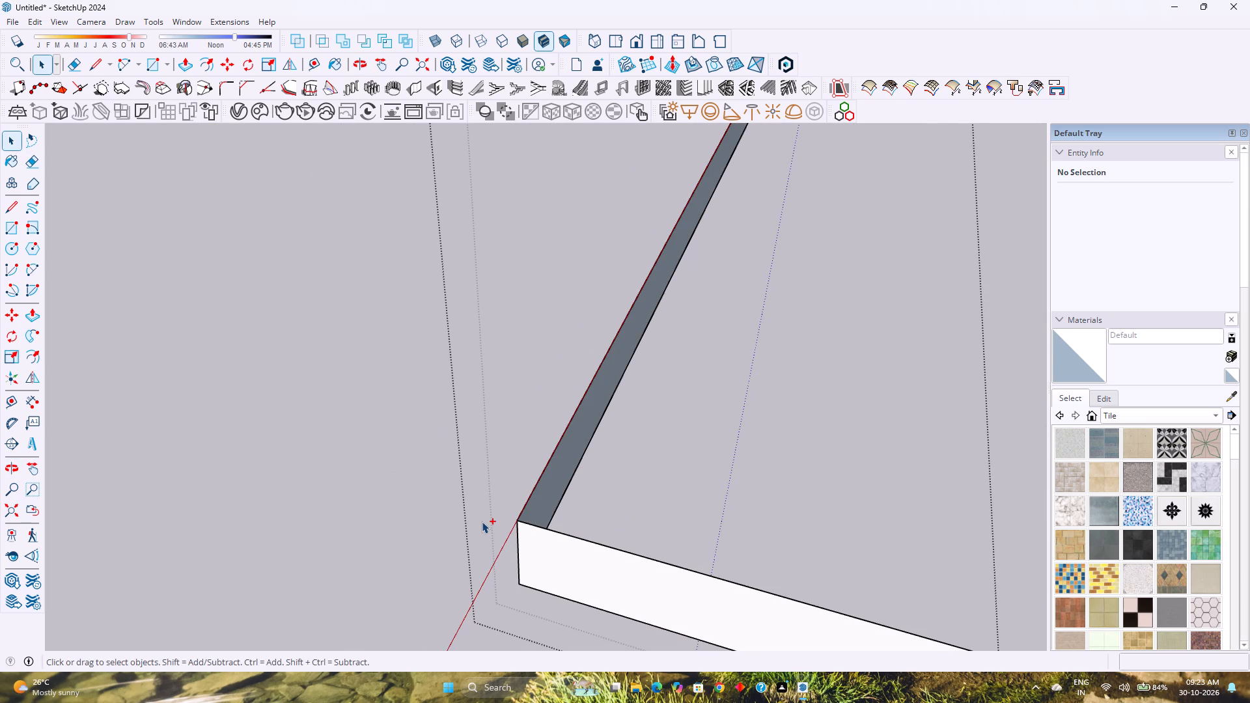
Examine the open ends of the frame's upper and lower arms from several angles.
scroll(482, 521, "down", 9)
middle_click_drag(482, 521, 520, 532)
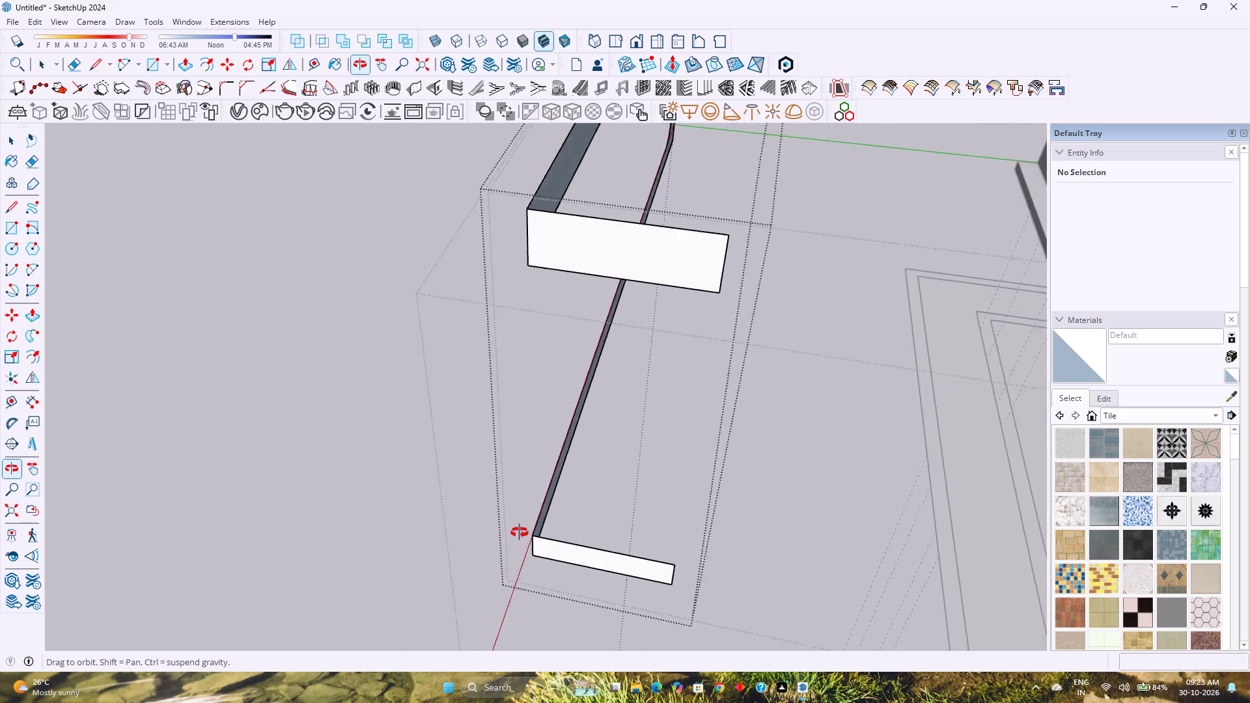
middle_click_drag(520, 532, 536, 522)
scroll(585, 519, "up", 7)
middle_click_drag(556, 545, 545, 570)
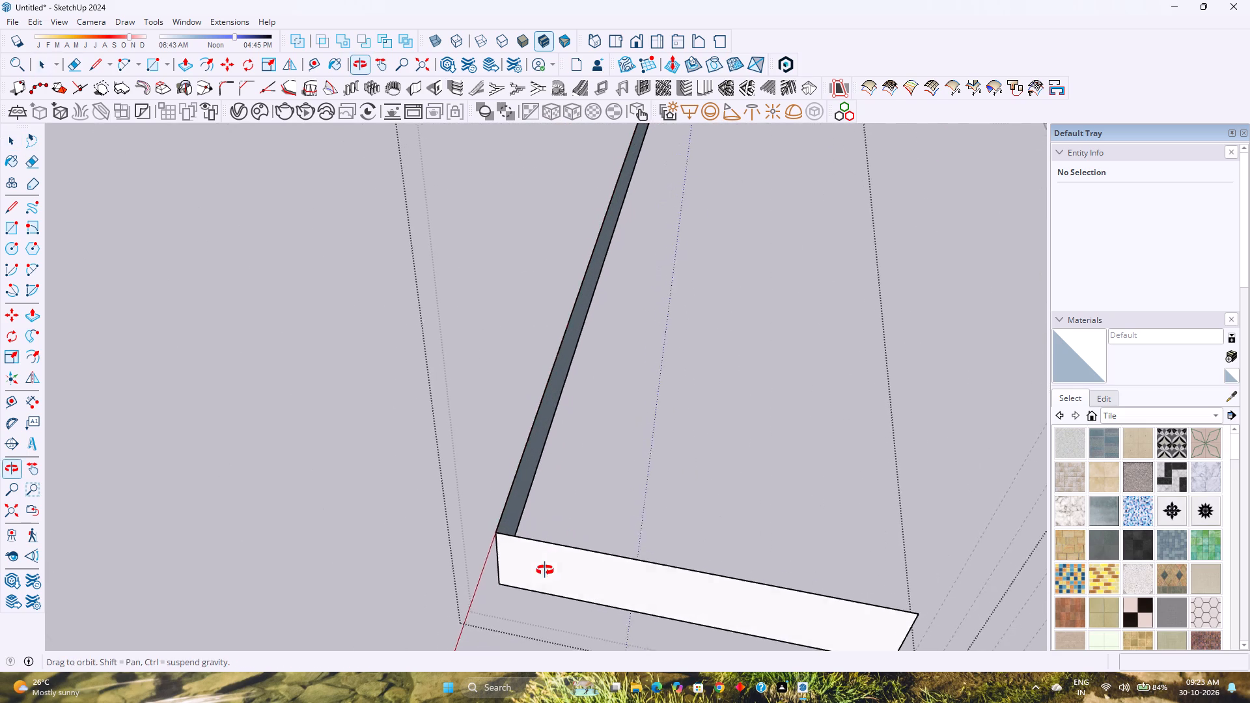
middle_click_drag(545, 570, 540, 581)
middle_click_drag(536, 593, 577, 569)
middle_click(610, 557)
middle_click(613, 557)
middle_click(619, 555)
scroll(625, 540, "down", 6)
middle_click_drag(625, 540, 752, 572)
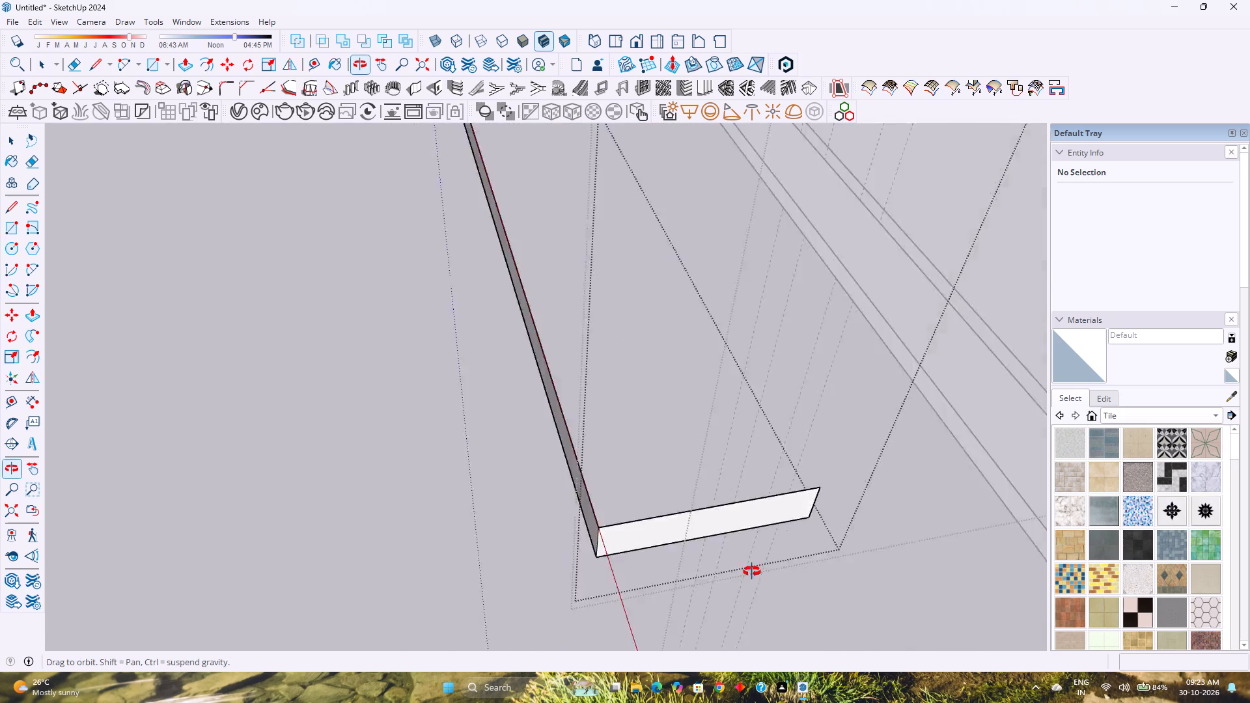
middle_click_drag(752, 572, 486, 502)
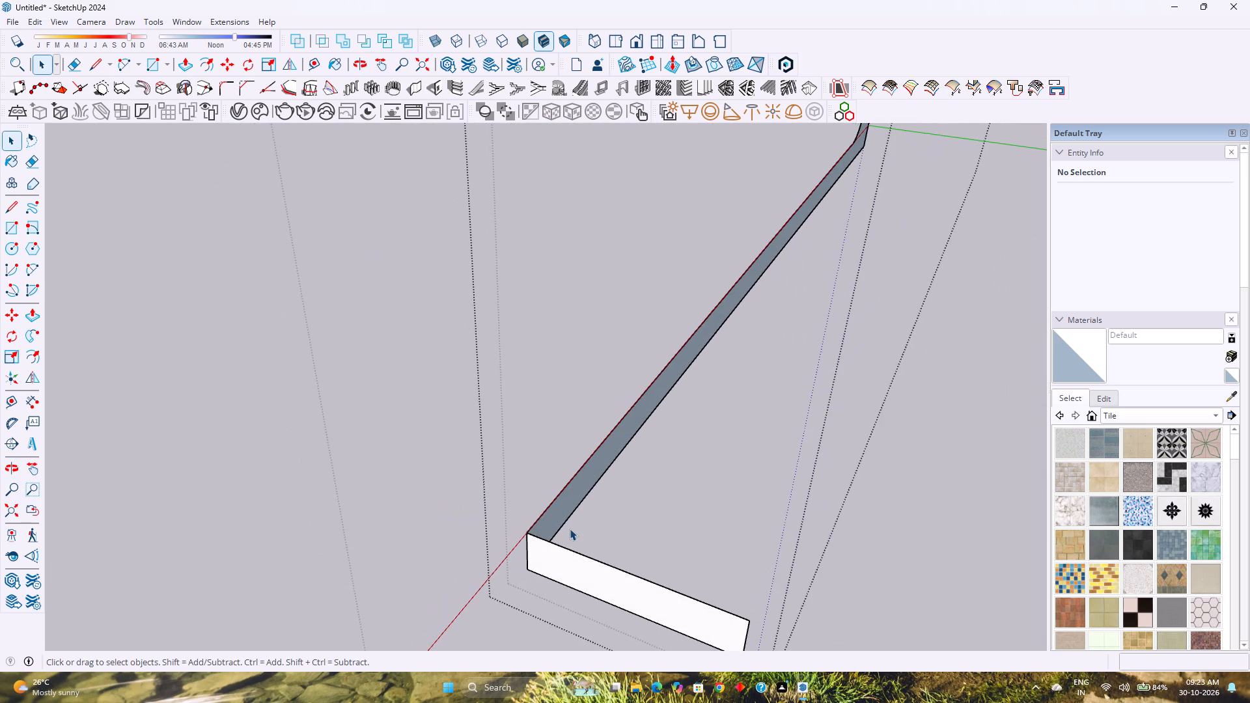
scroll(570, 529, "up", 4)
scroll(570, 529, "down", 10)
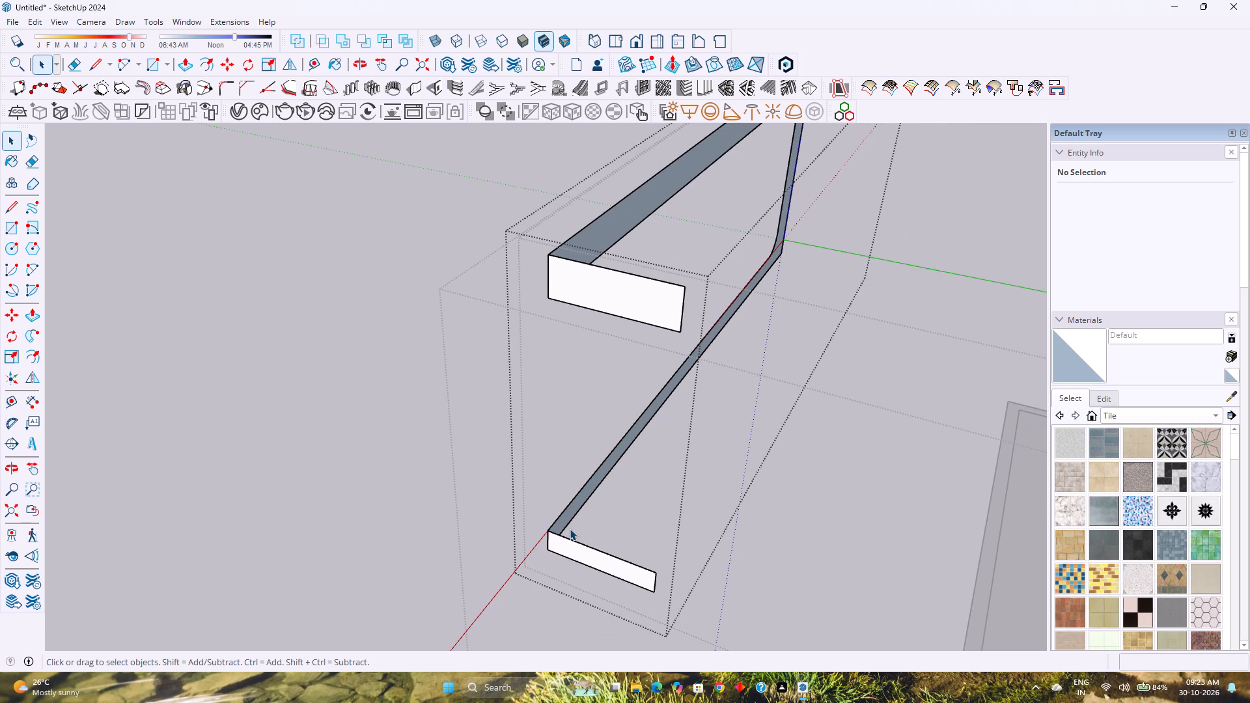
Redo the frame's depth extrusion and the extrusions forming the upper and lower end returns.
key("ctrl+y")
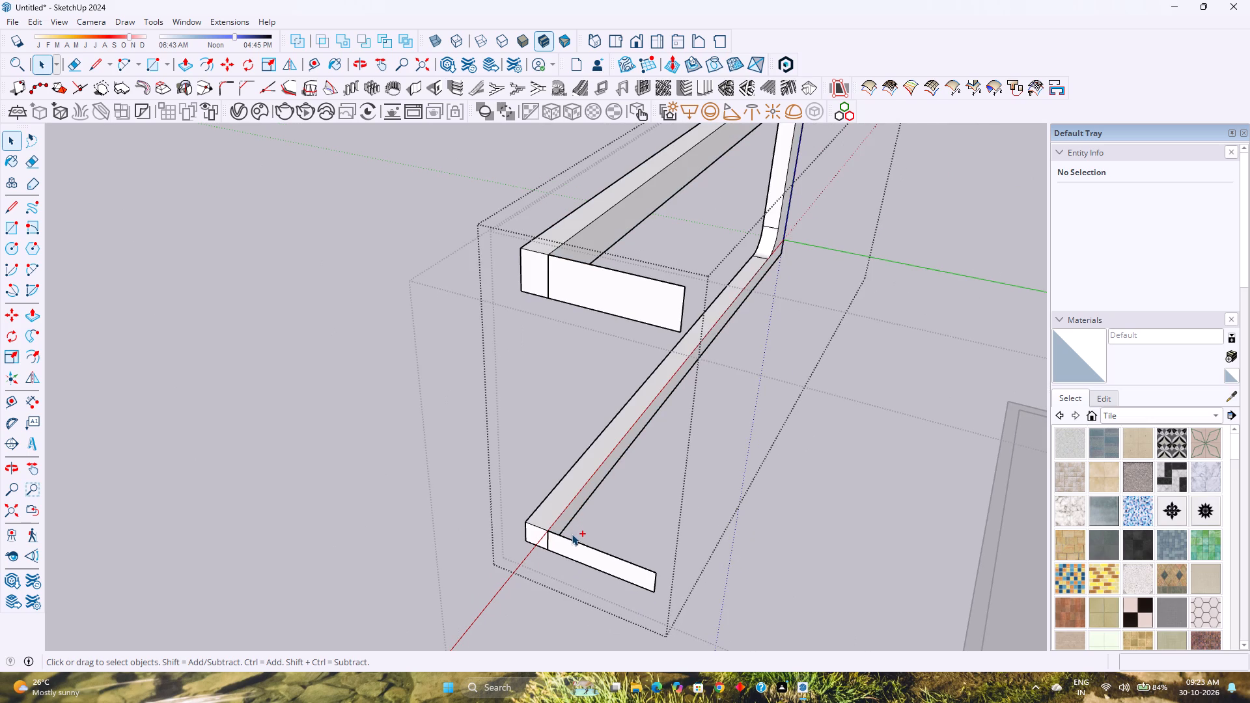
key("ctrl+y")
key("ctrl+y")
key("ctrl+y")
key("ctrl+y")
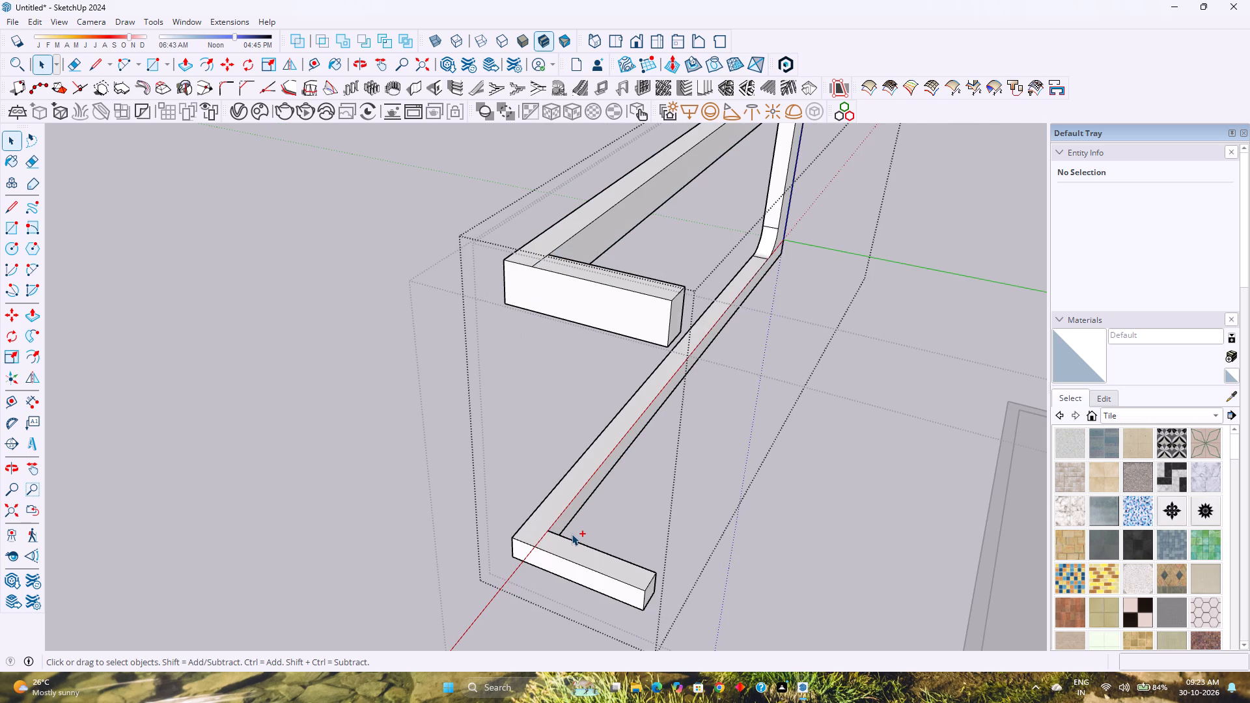
Draw a vertical edge at the lower arm's inside corner to close the open inner face of its return.
scroll(573, 535, "up", 5)
middle_click_drag(568, 535, 388, 542)
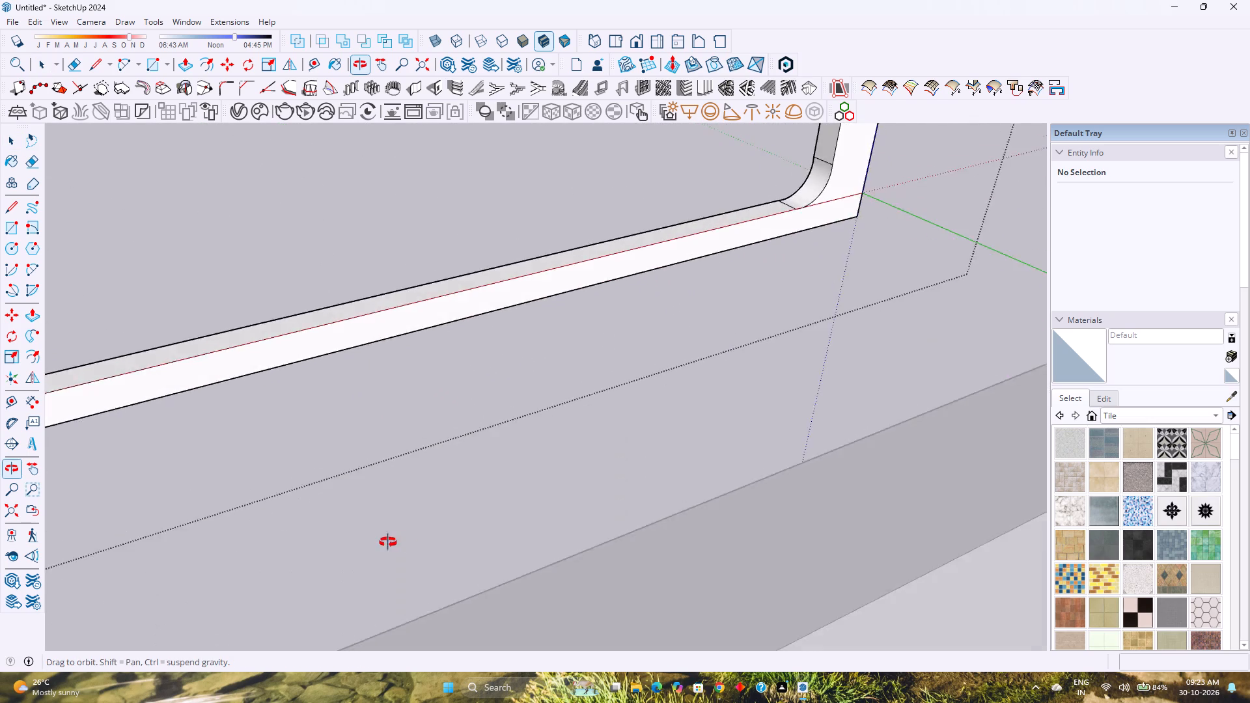
middle_click_drag(388, 542, 531, 534)
left_click(381, 516)
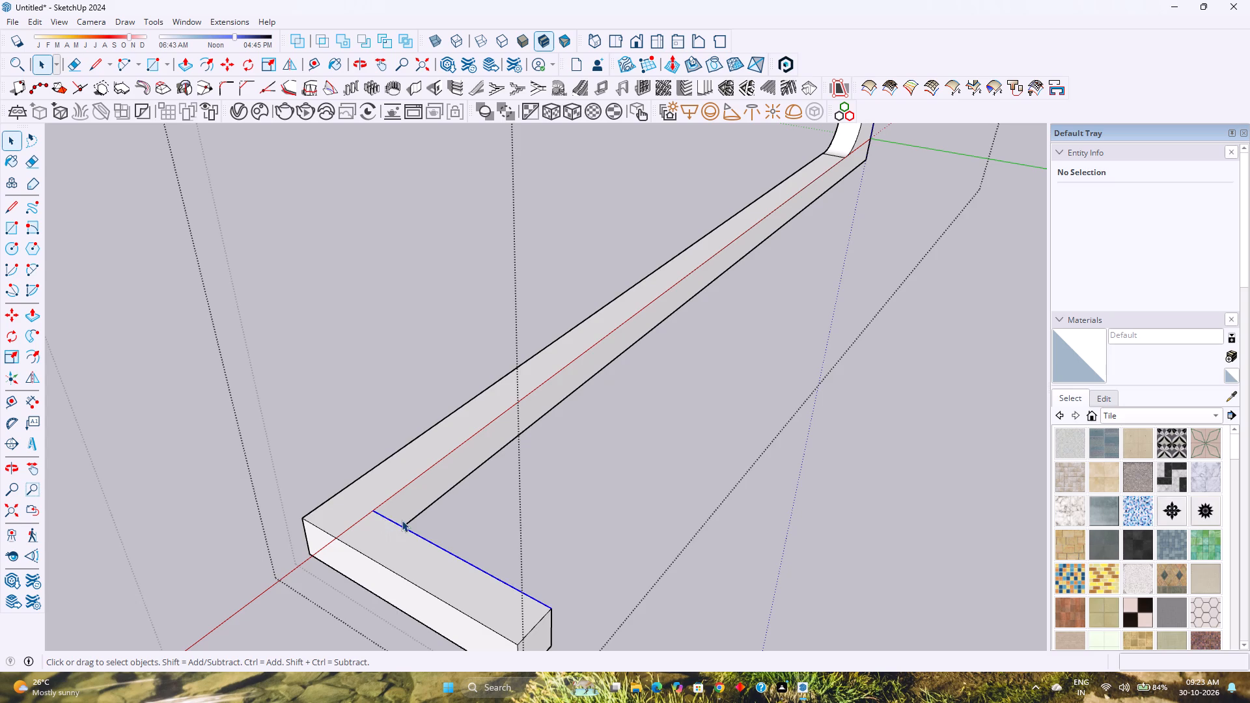
scroll(402, 520, "up", 3)
middle_click_drag(402, 521, 63, 523)
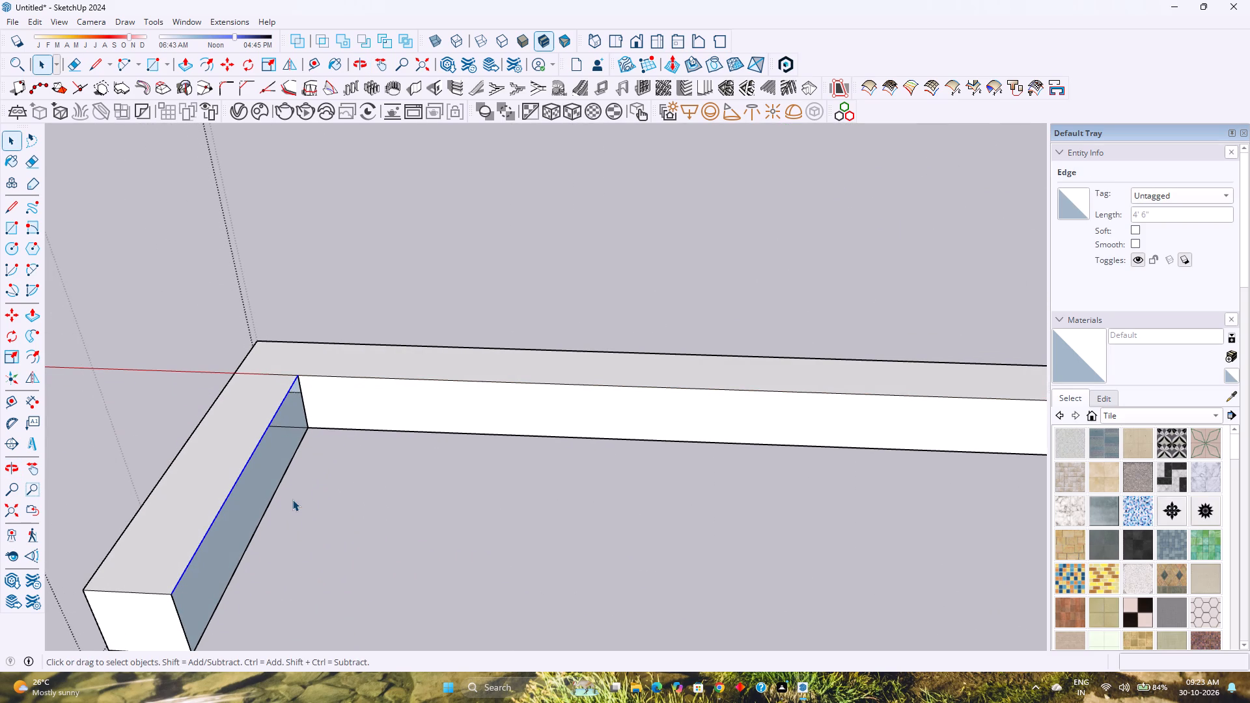
key("l")
left_click(294, 376)
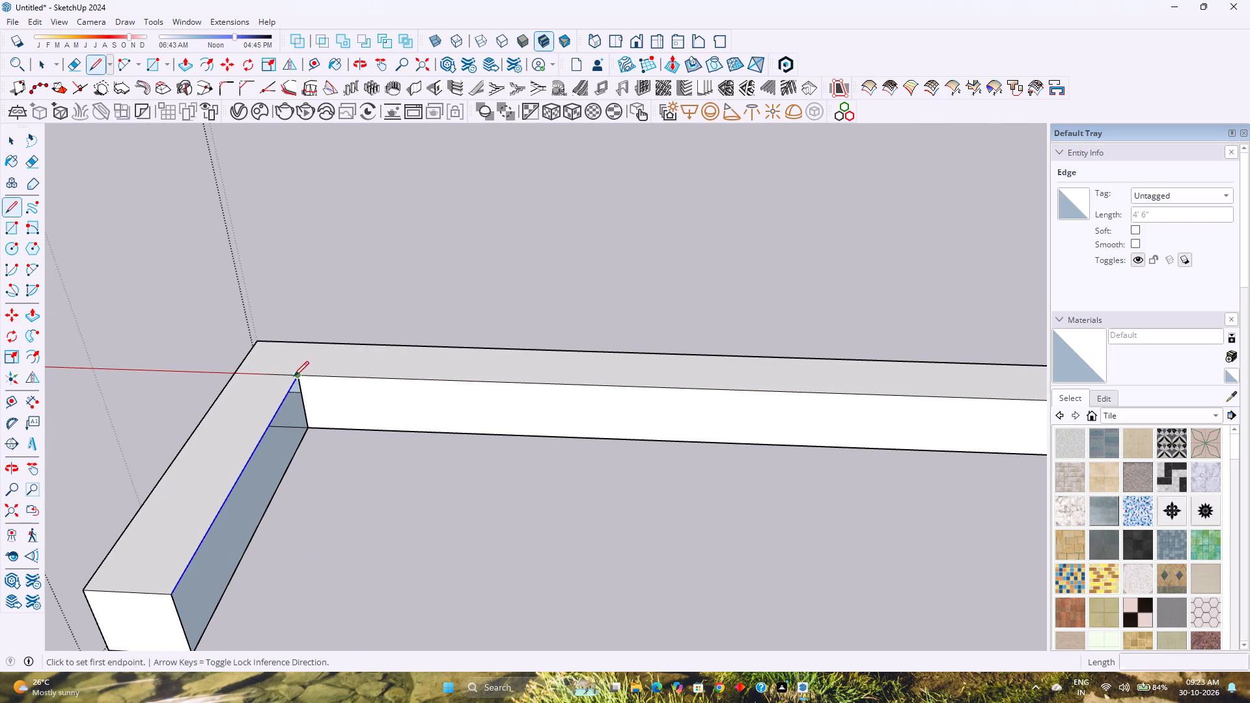
left_click(309, 426)
key("space")
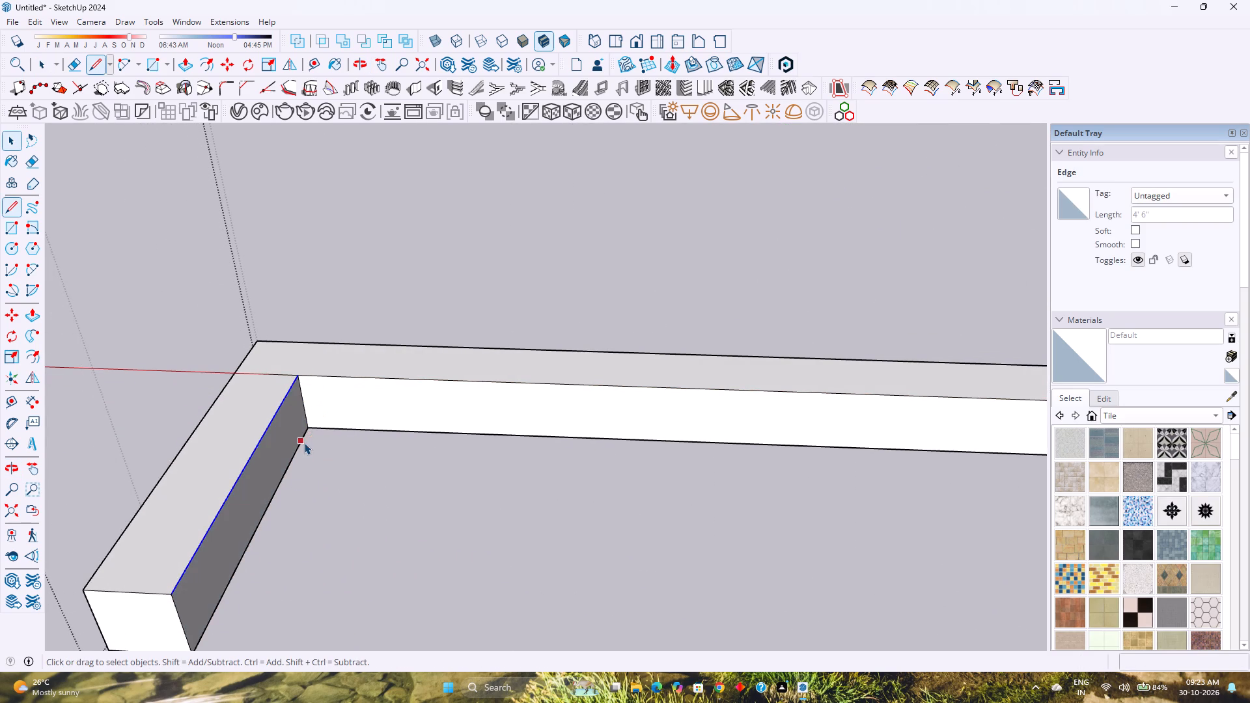
Draw a 1' 6" vertical edge at the upper arm's inside corner to close the open inner face of its return.
scroll(304, 443, "down", 12)
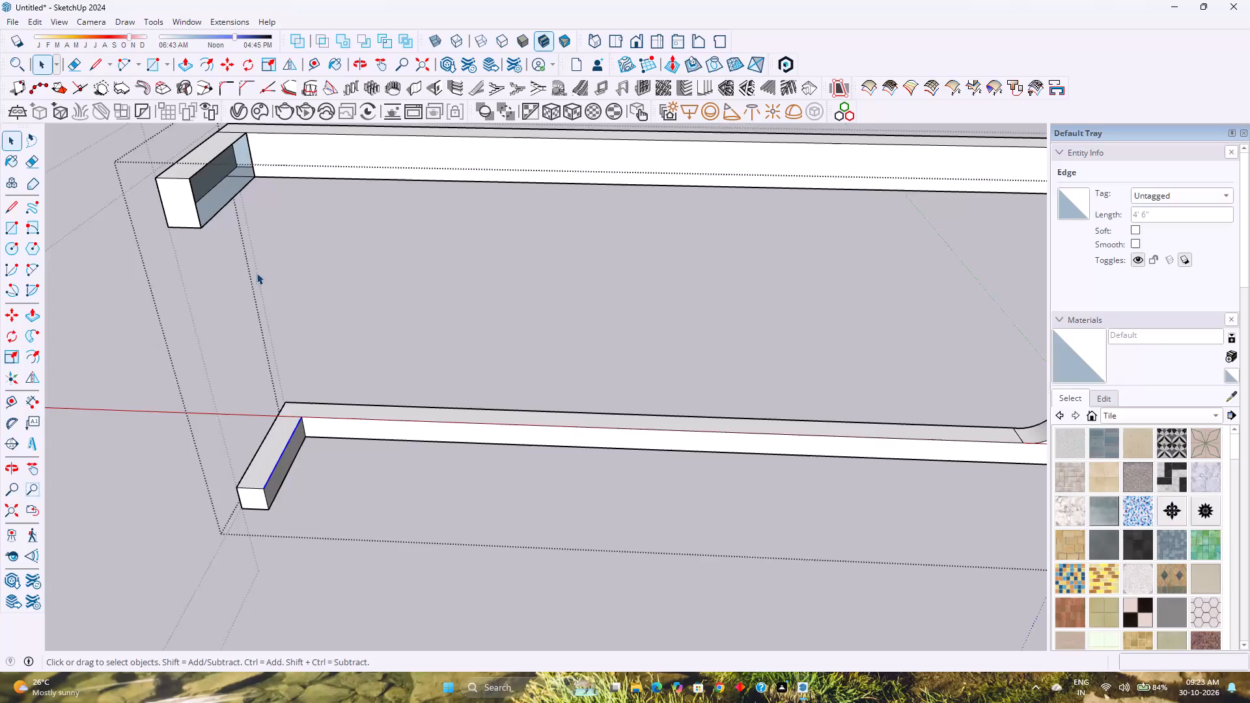
middle_click_drag(266, 281, 251, 505, "shift")
key("l")
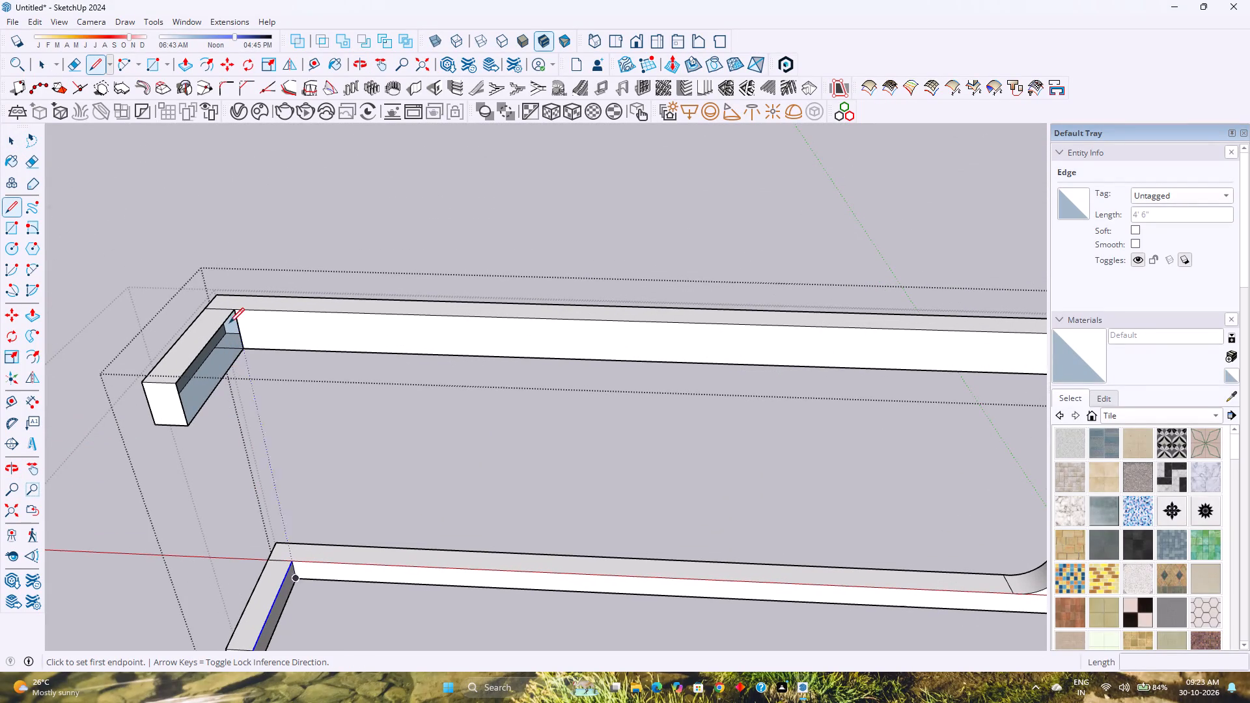
left_click(234, 312)
left_click(246, 347)
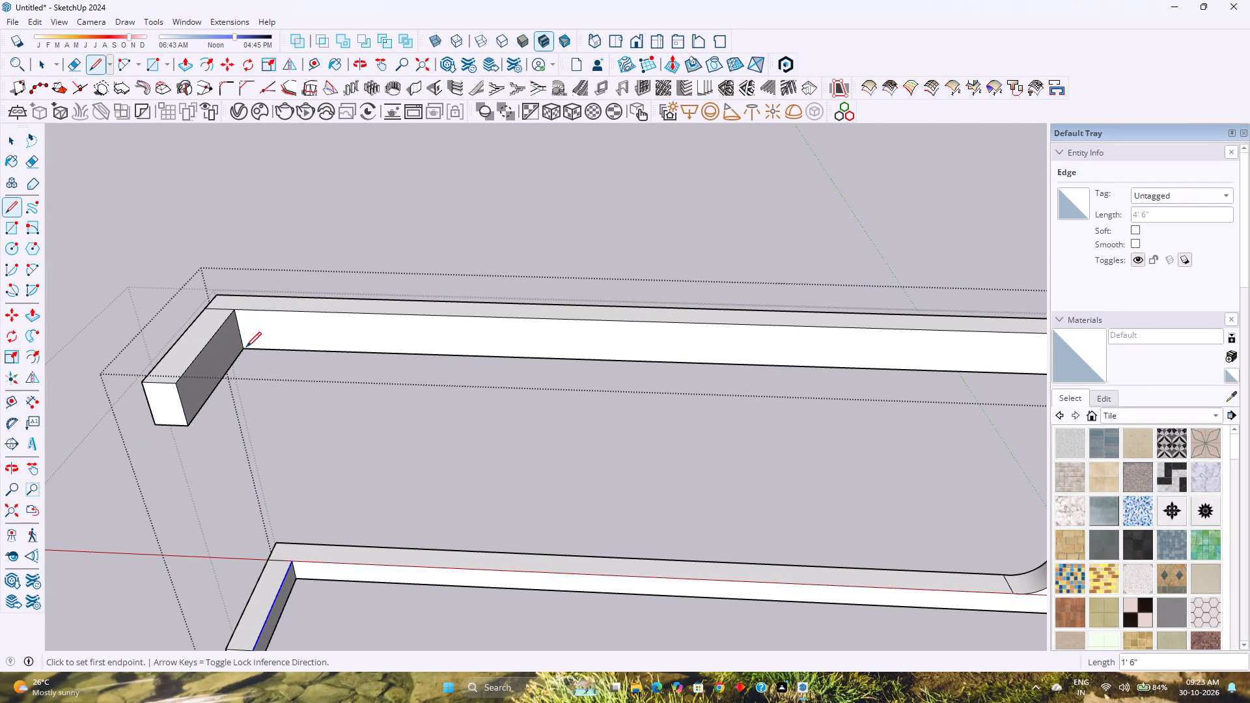
Erase the leftover seam edge on top of the upper arm where it meets its return.
key("e")
left_click(215, 309)
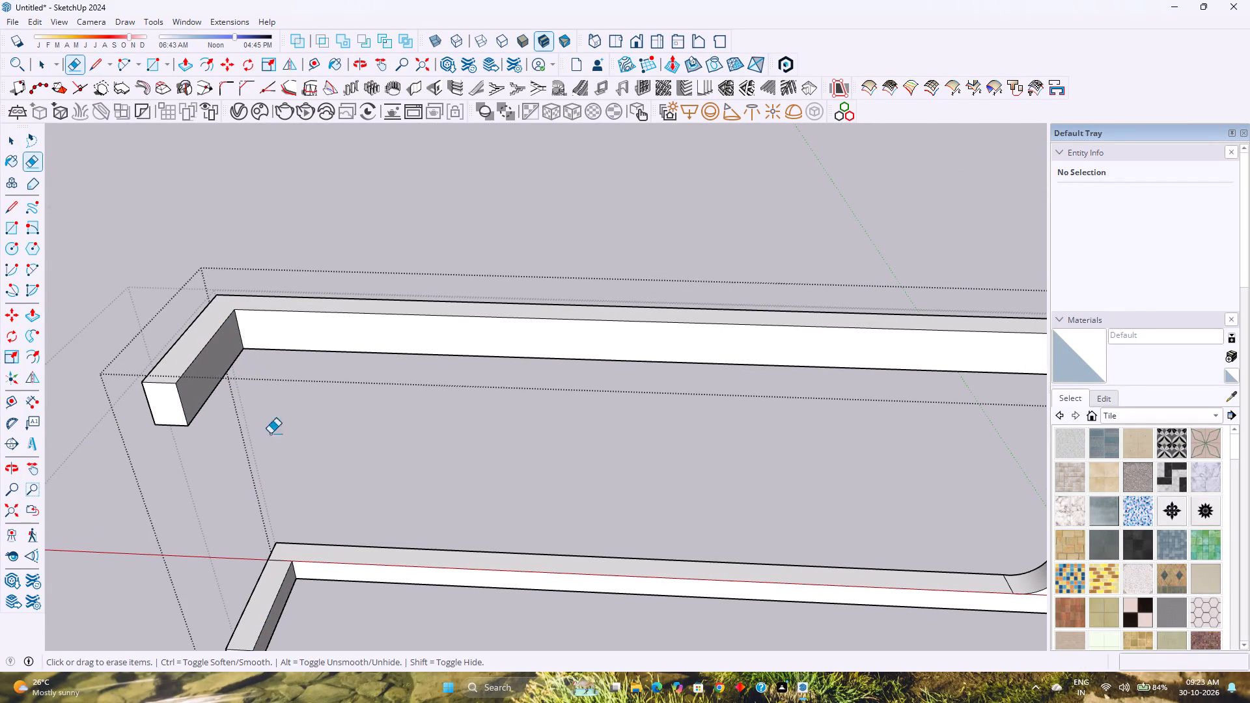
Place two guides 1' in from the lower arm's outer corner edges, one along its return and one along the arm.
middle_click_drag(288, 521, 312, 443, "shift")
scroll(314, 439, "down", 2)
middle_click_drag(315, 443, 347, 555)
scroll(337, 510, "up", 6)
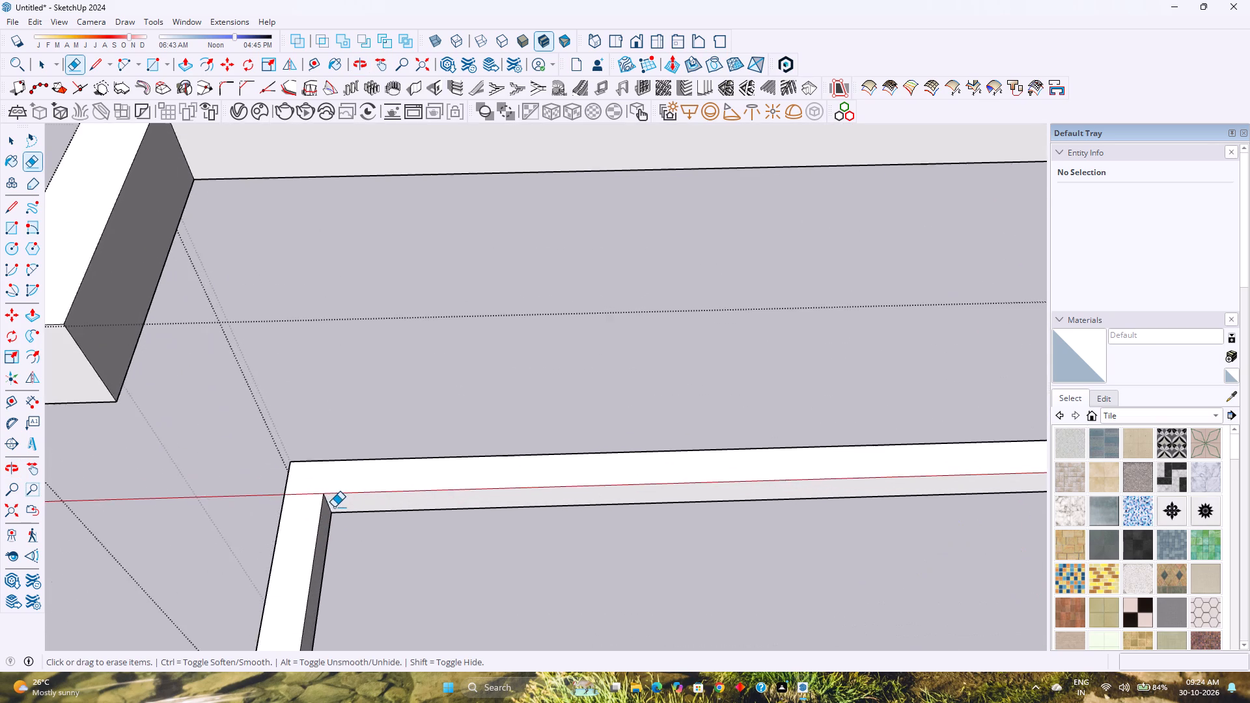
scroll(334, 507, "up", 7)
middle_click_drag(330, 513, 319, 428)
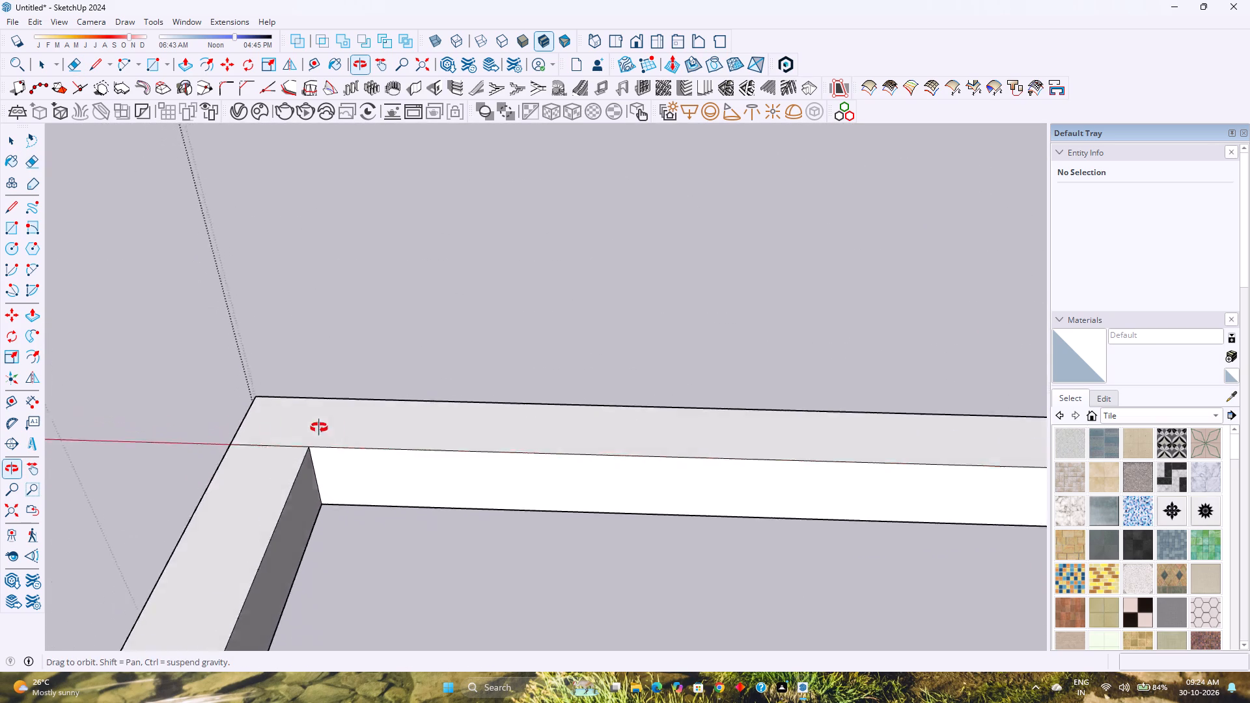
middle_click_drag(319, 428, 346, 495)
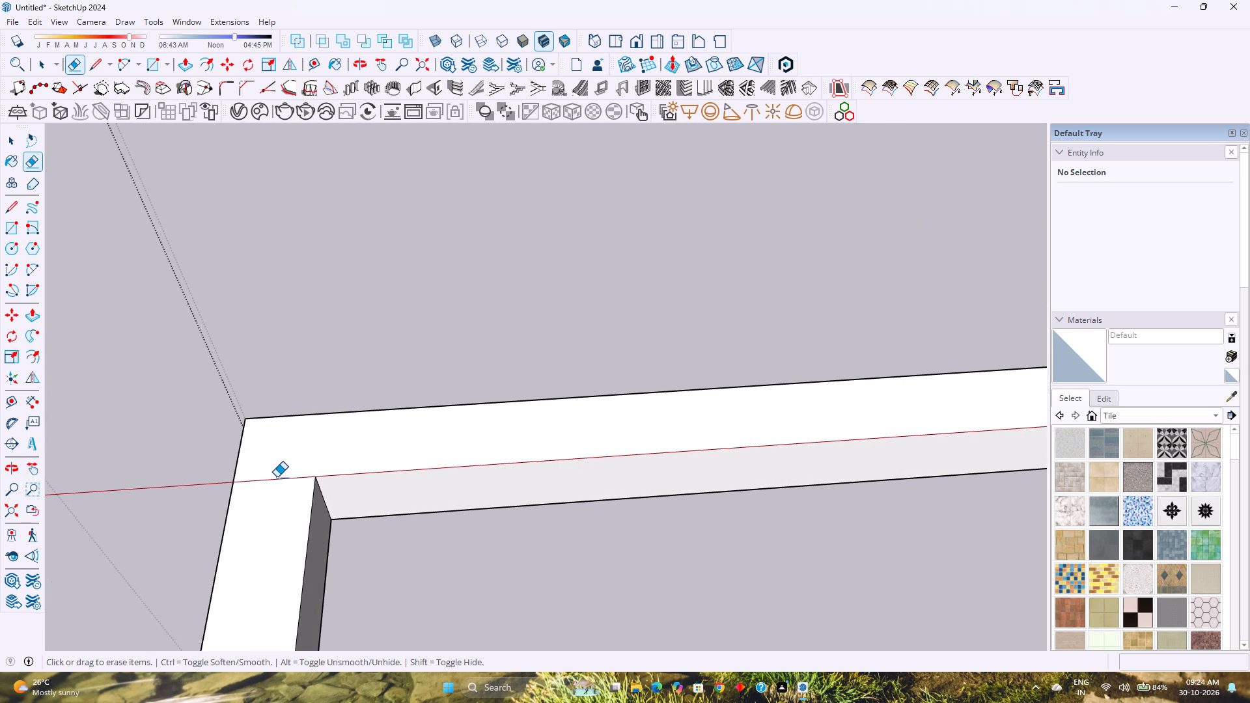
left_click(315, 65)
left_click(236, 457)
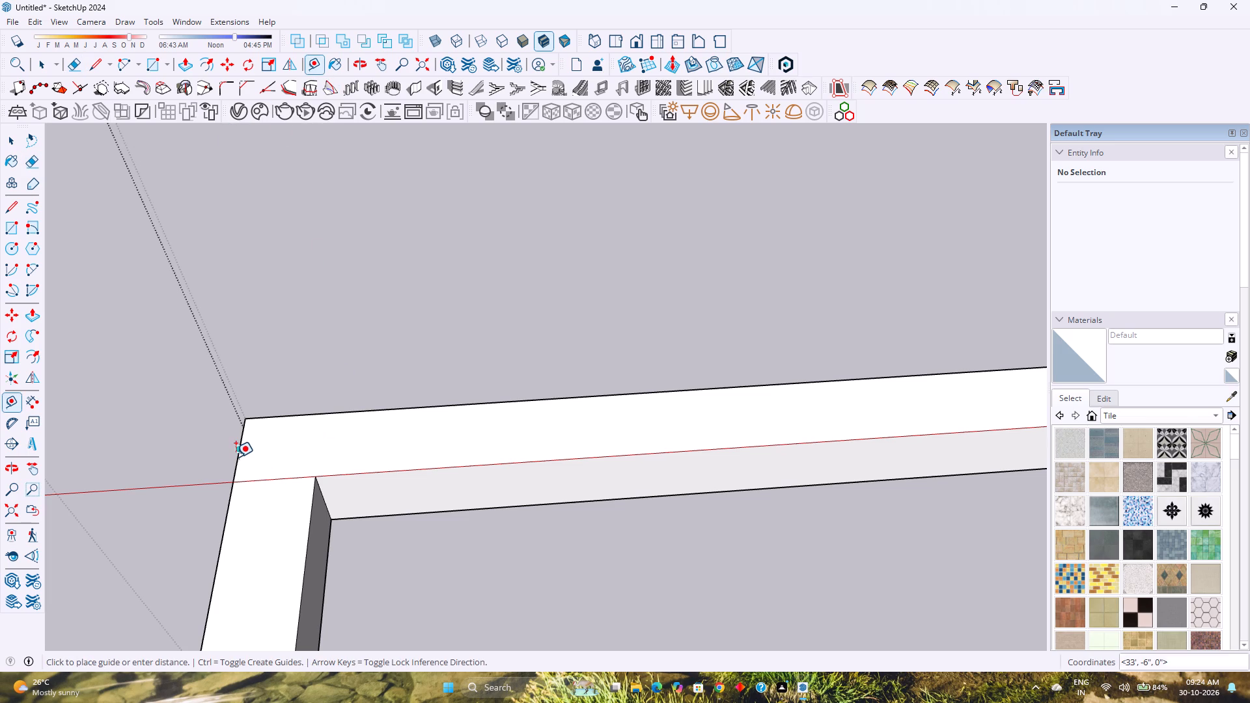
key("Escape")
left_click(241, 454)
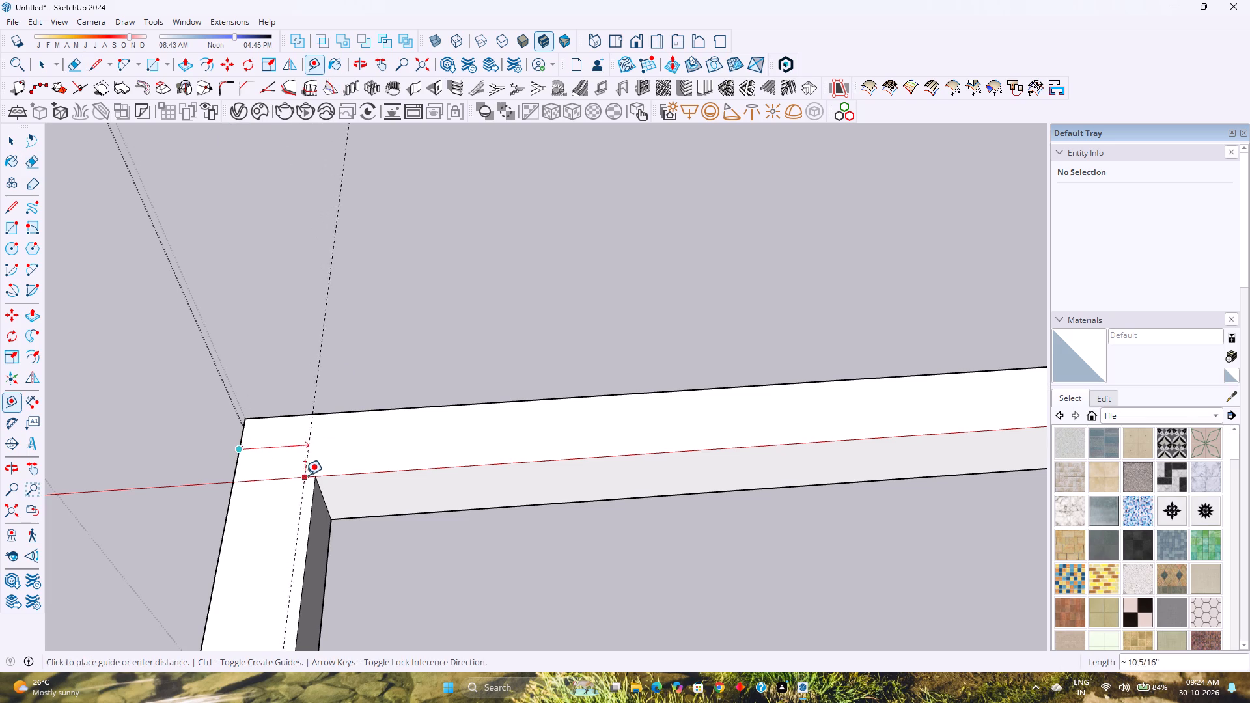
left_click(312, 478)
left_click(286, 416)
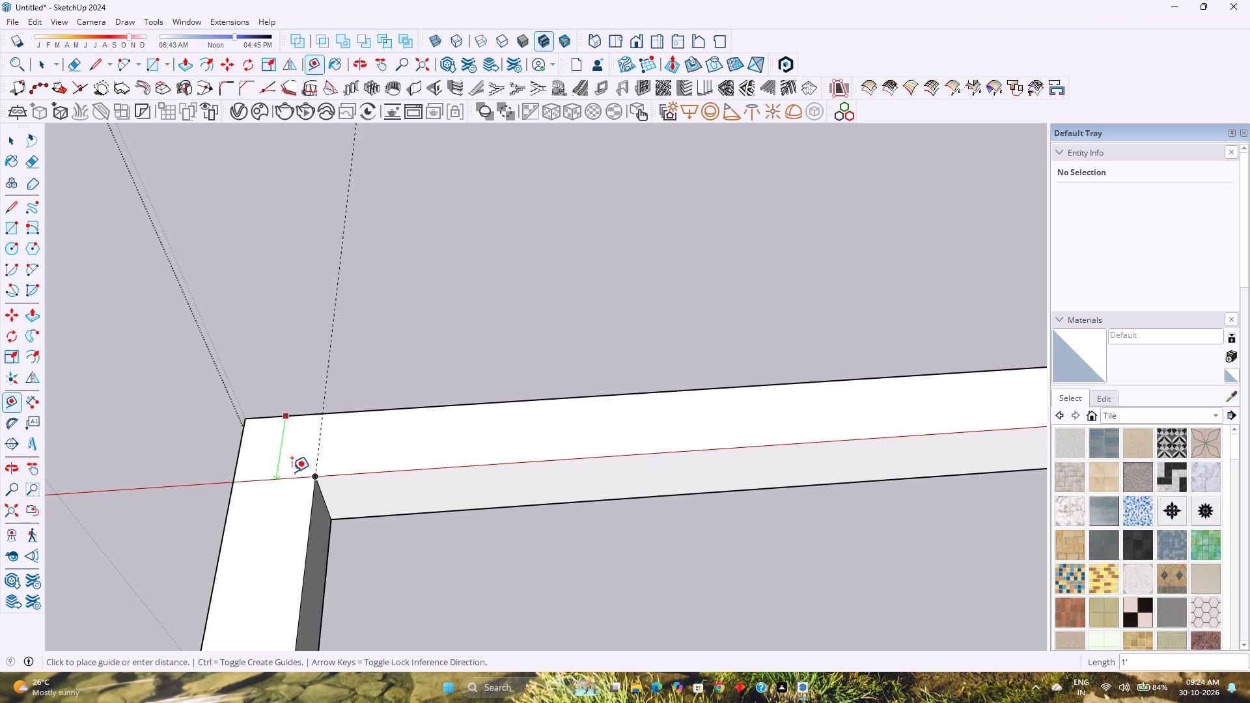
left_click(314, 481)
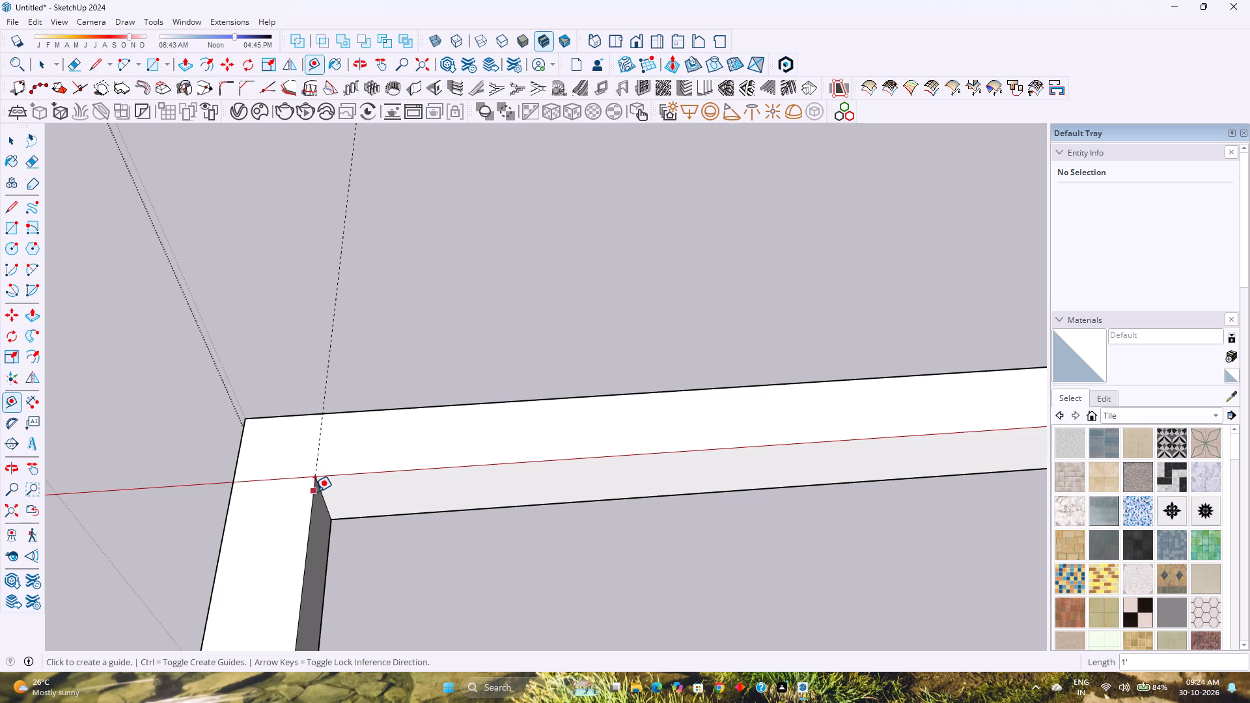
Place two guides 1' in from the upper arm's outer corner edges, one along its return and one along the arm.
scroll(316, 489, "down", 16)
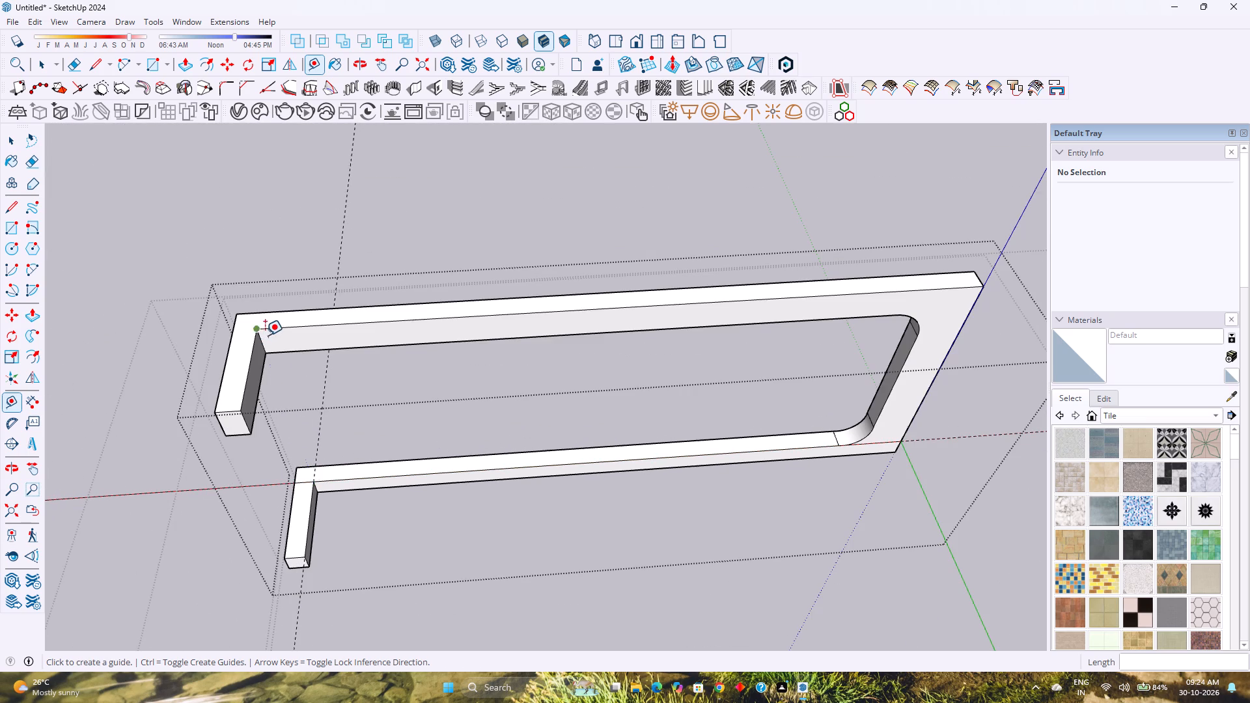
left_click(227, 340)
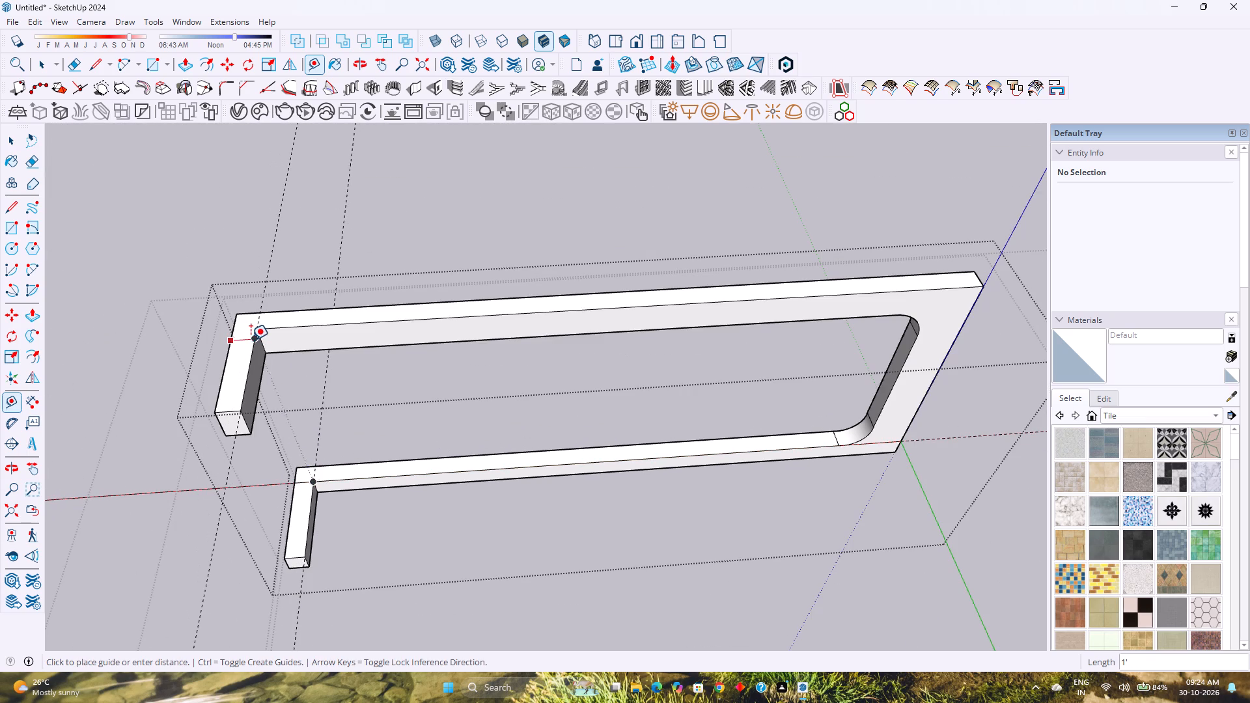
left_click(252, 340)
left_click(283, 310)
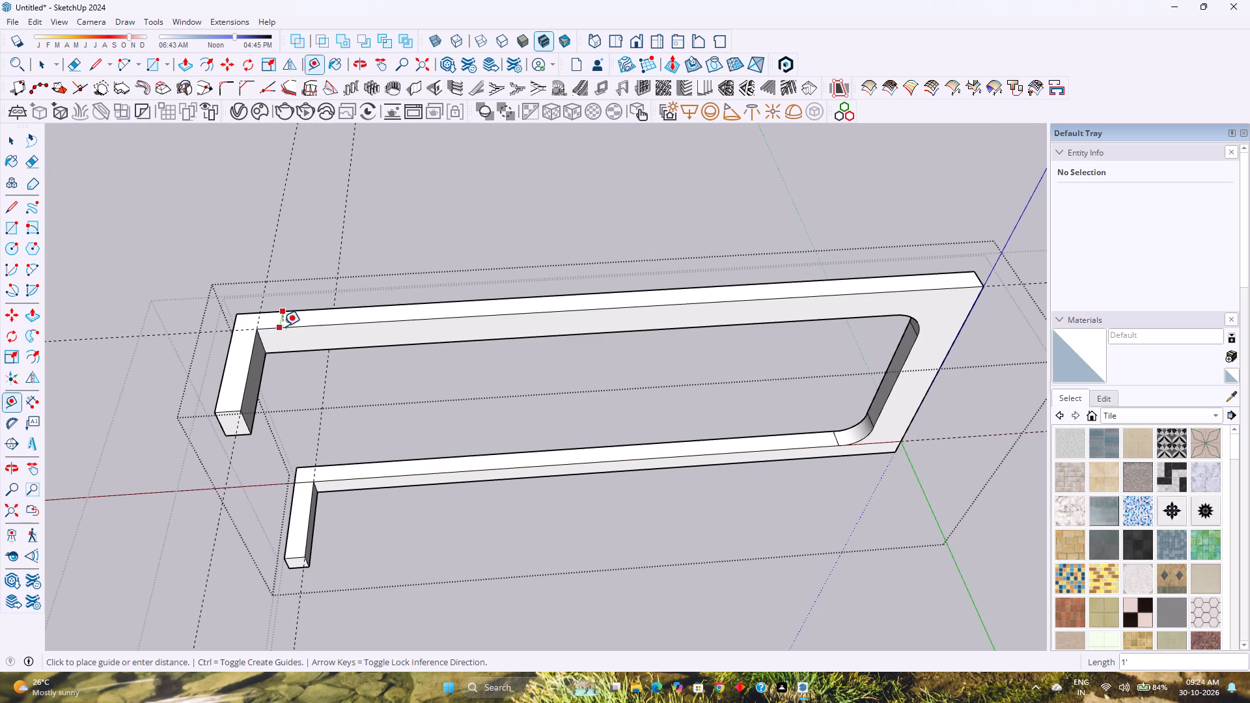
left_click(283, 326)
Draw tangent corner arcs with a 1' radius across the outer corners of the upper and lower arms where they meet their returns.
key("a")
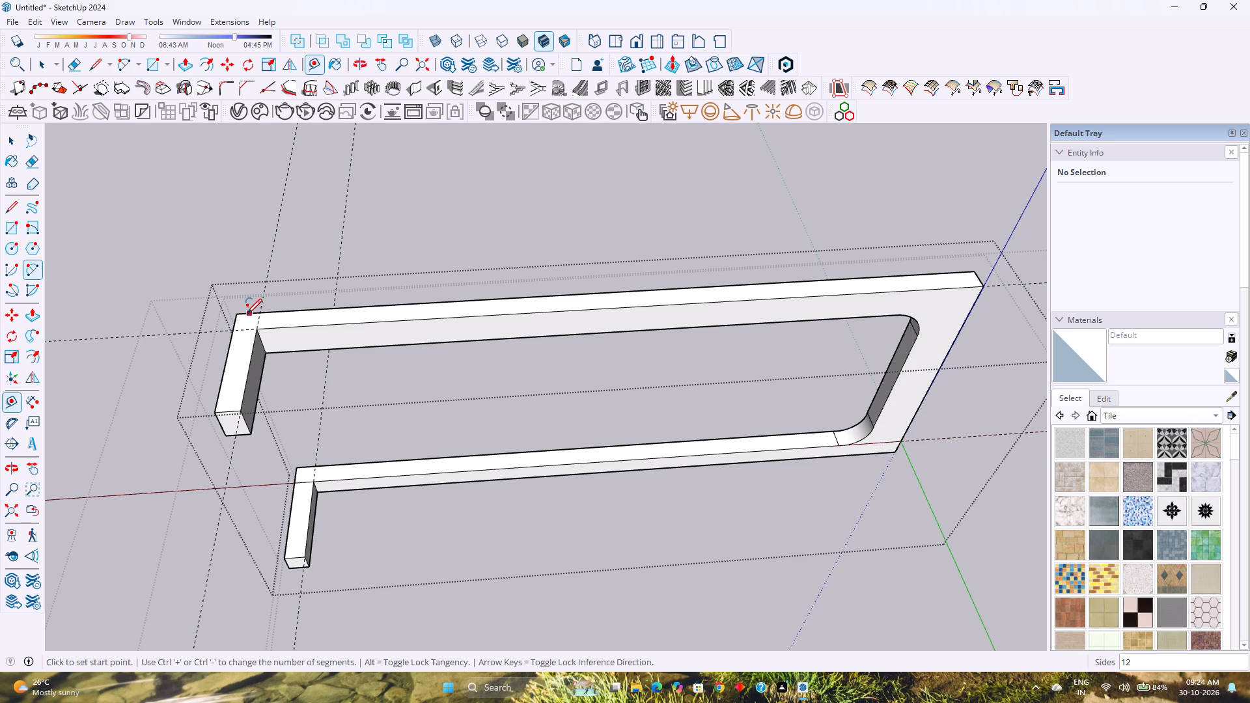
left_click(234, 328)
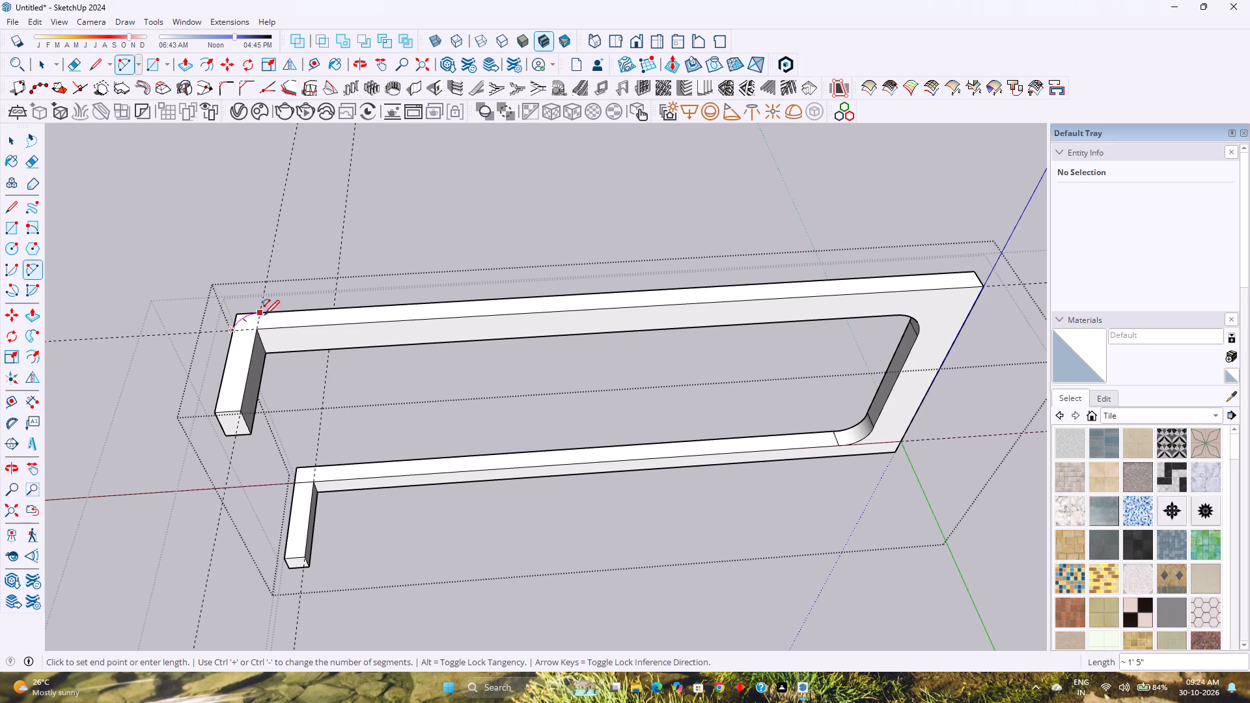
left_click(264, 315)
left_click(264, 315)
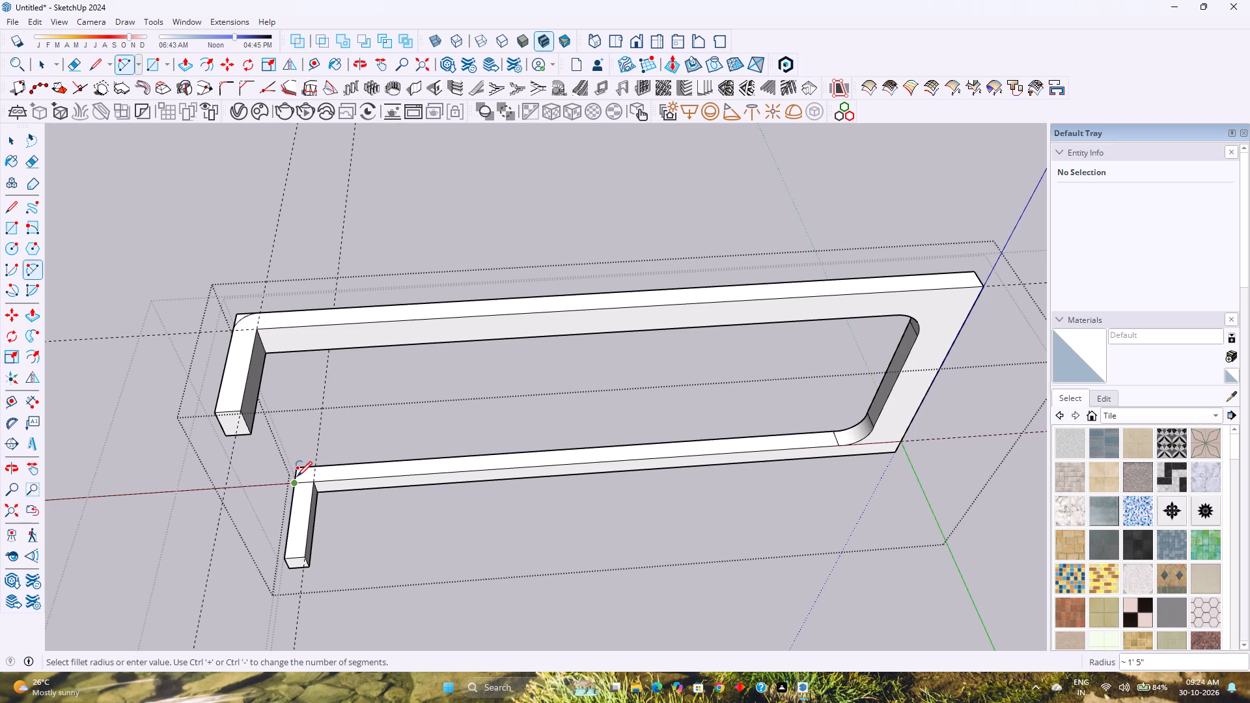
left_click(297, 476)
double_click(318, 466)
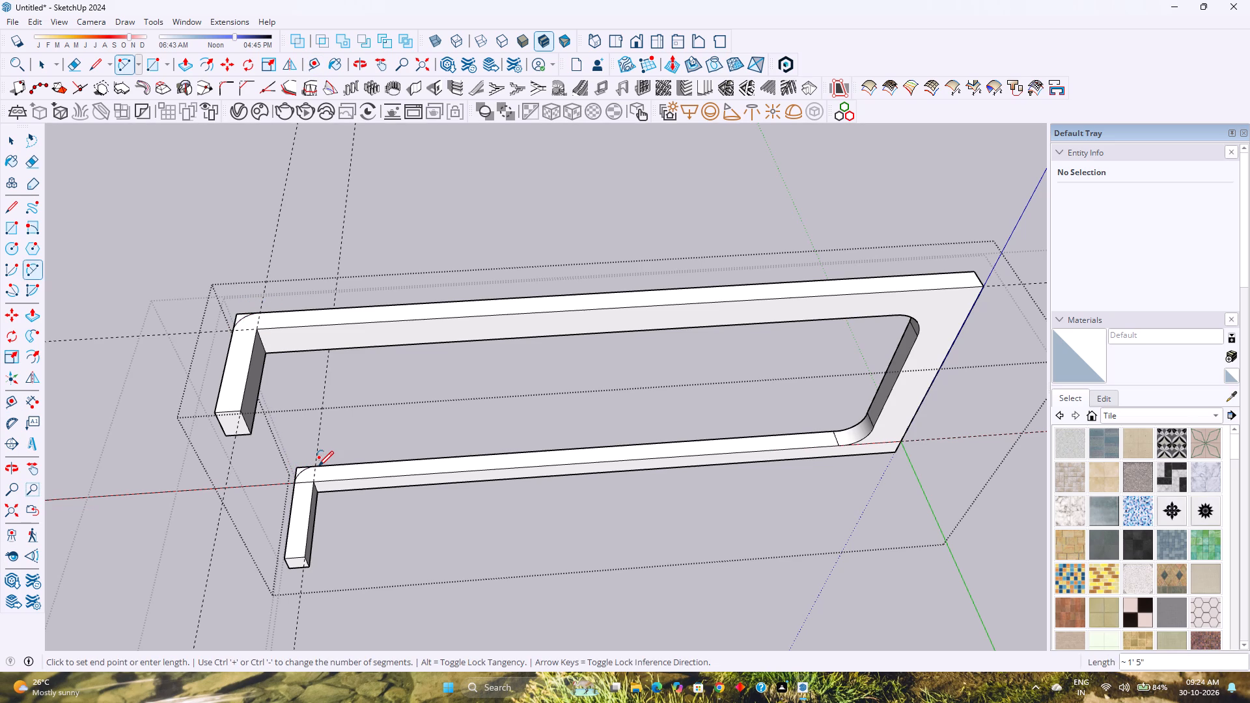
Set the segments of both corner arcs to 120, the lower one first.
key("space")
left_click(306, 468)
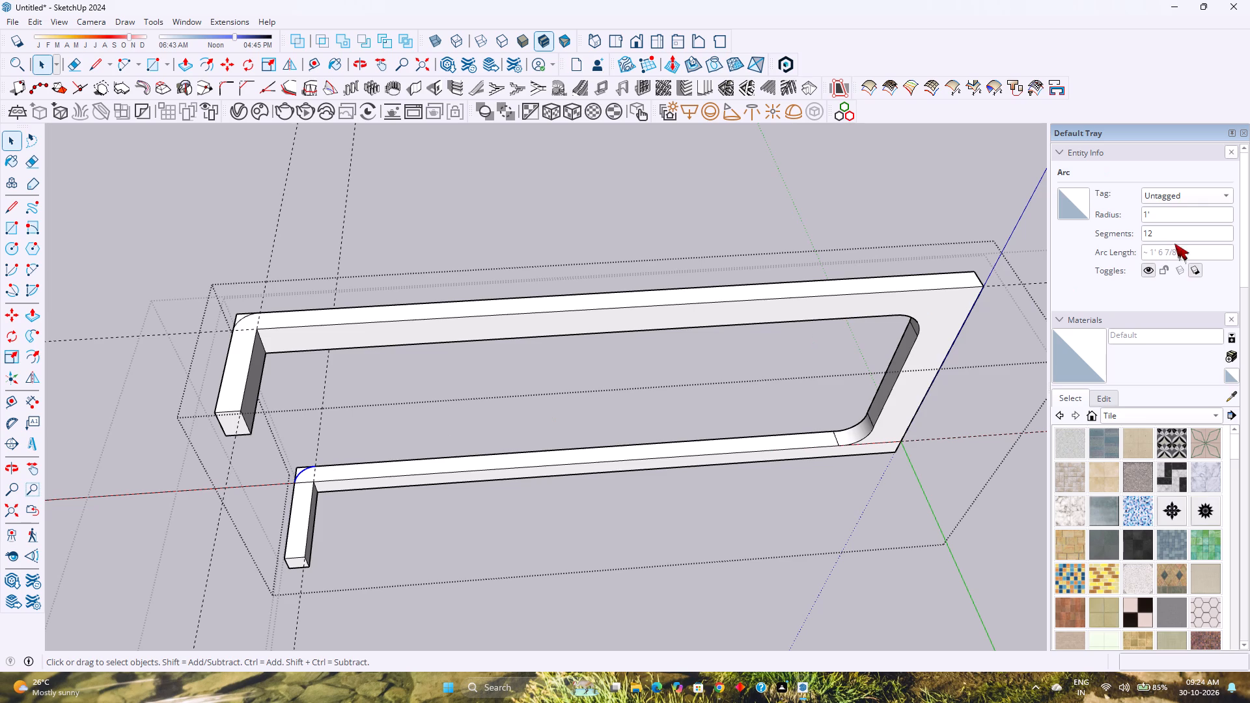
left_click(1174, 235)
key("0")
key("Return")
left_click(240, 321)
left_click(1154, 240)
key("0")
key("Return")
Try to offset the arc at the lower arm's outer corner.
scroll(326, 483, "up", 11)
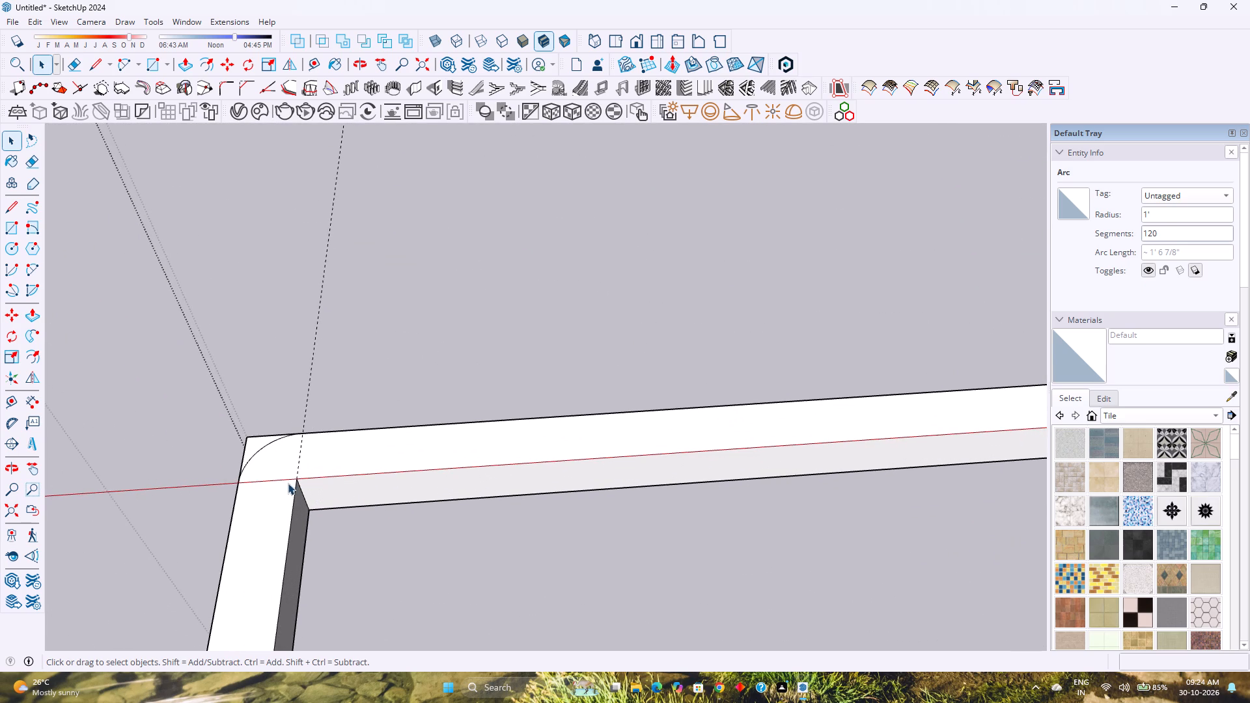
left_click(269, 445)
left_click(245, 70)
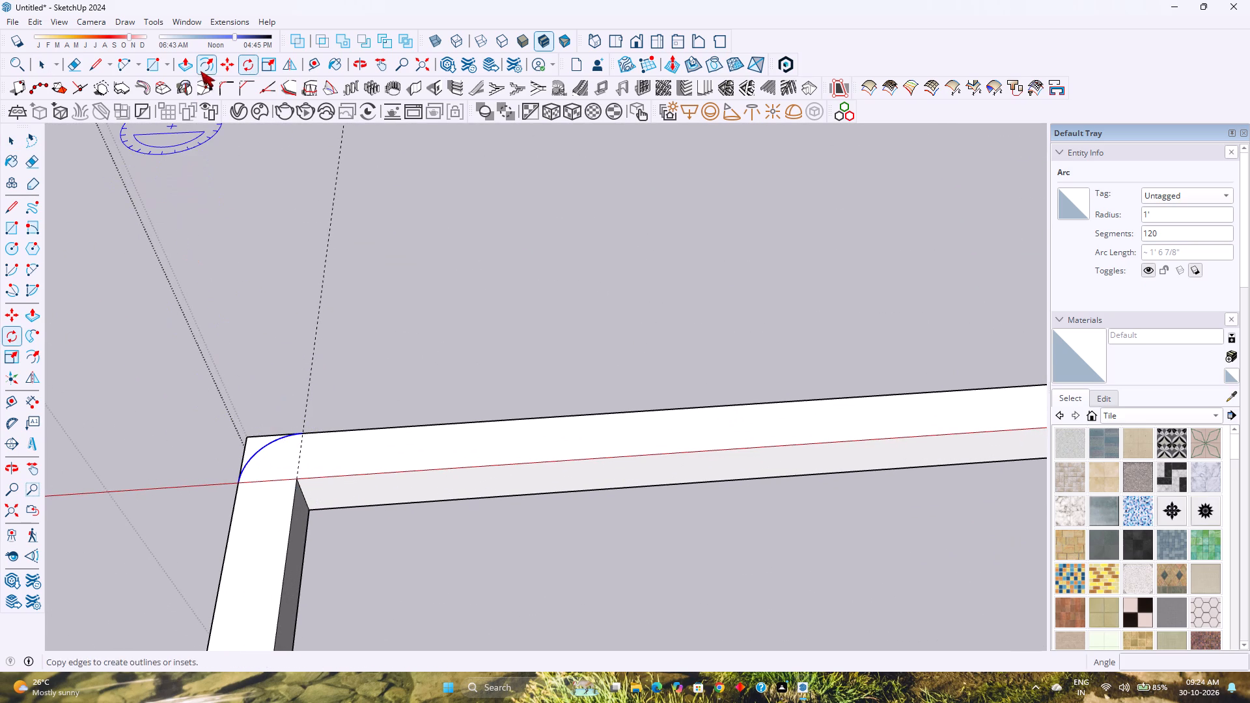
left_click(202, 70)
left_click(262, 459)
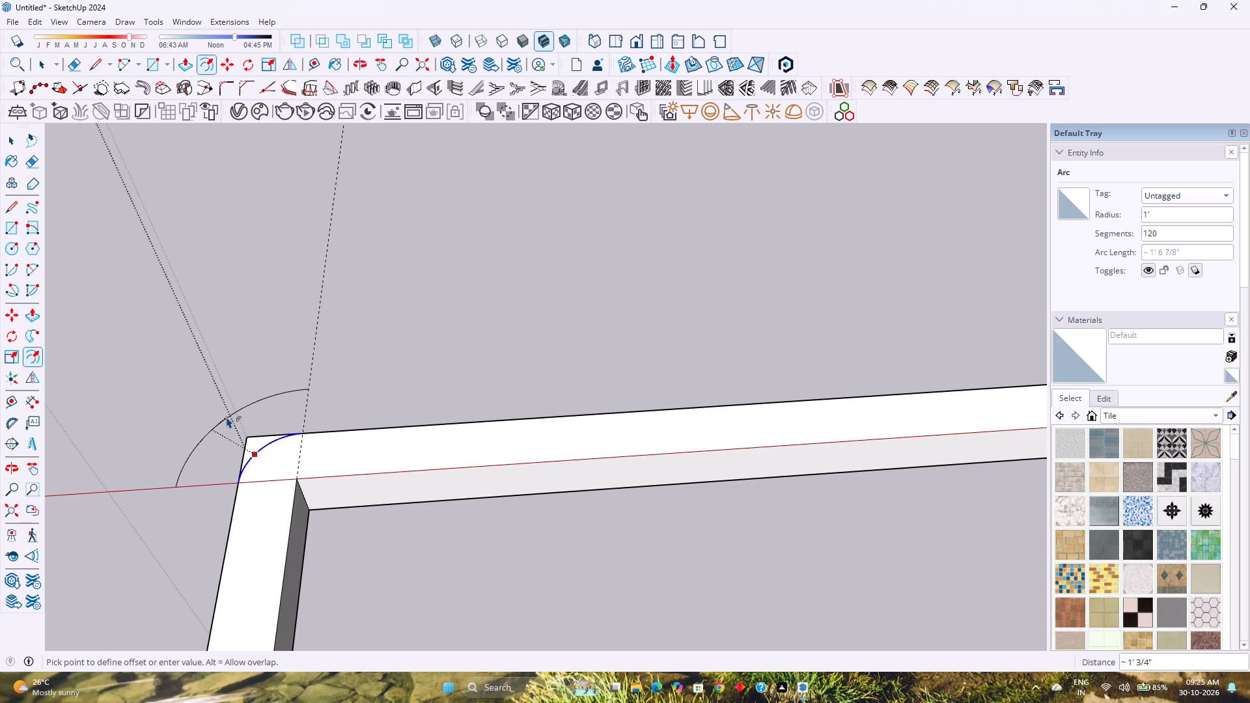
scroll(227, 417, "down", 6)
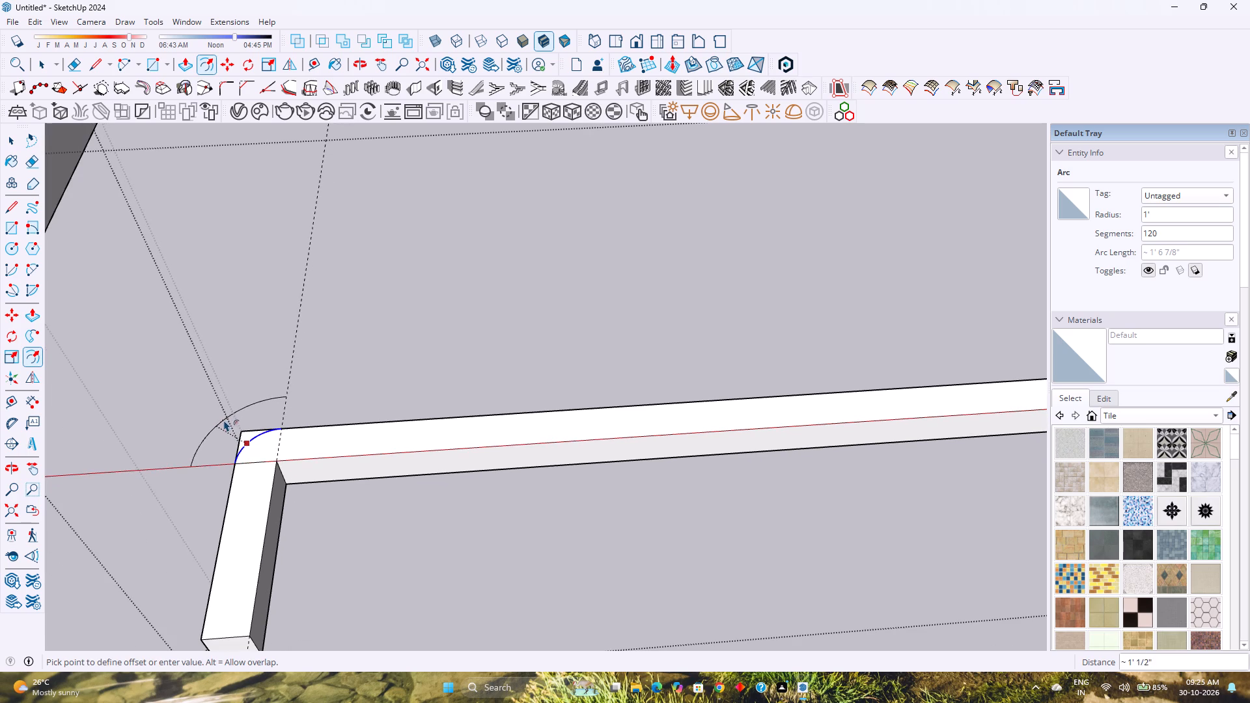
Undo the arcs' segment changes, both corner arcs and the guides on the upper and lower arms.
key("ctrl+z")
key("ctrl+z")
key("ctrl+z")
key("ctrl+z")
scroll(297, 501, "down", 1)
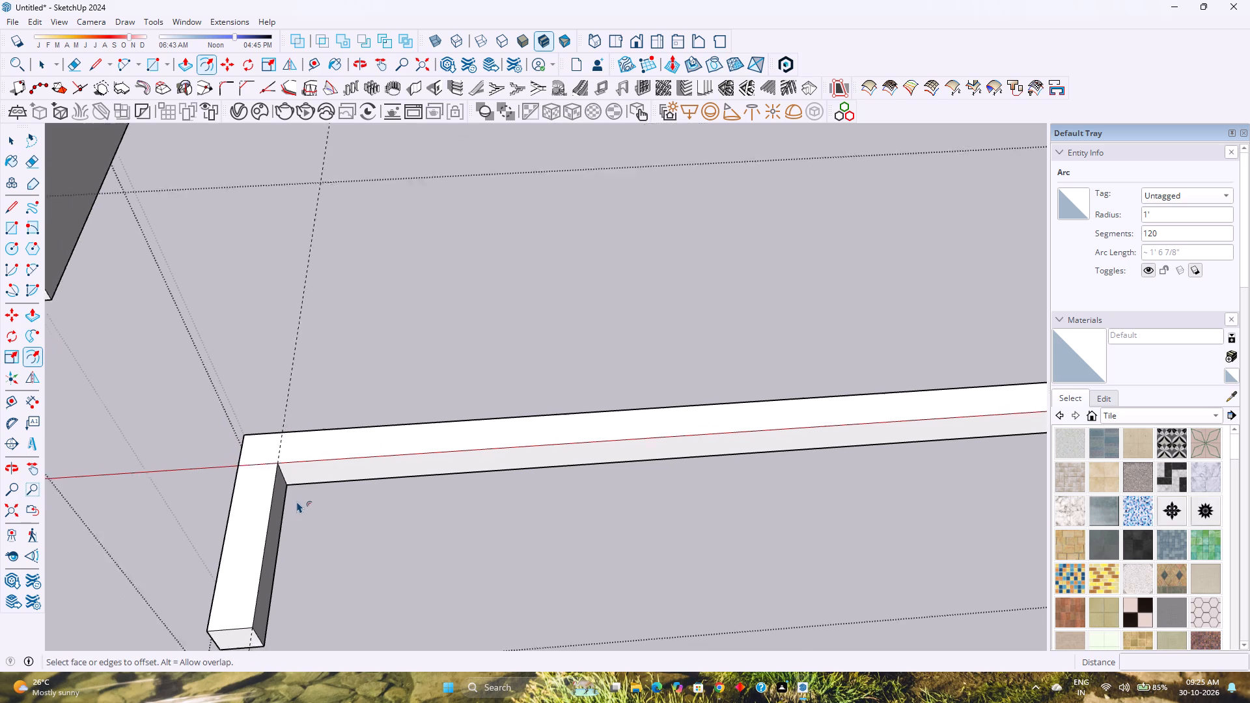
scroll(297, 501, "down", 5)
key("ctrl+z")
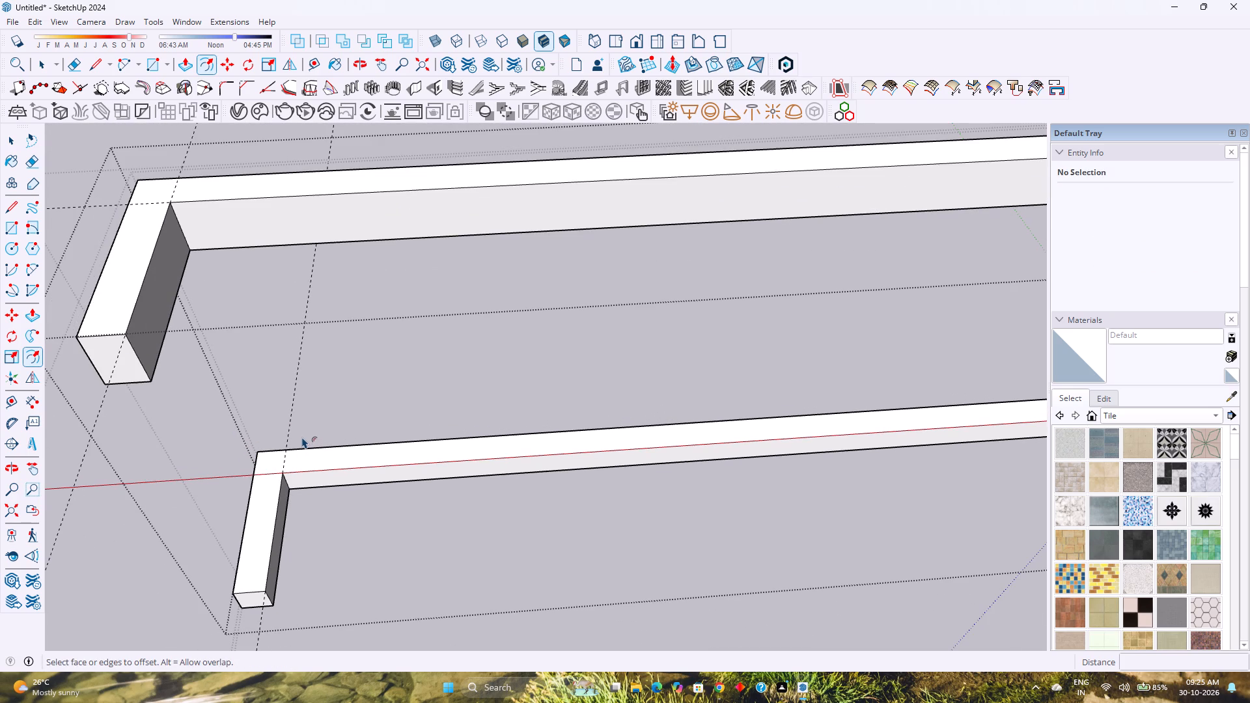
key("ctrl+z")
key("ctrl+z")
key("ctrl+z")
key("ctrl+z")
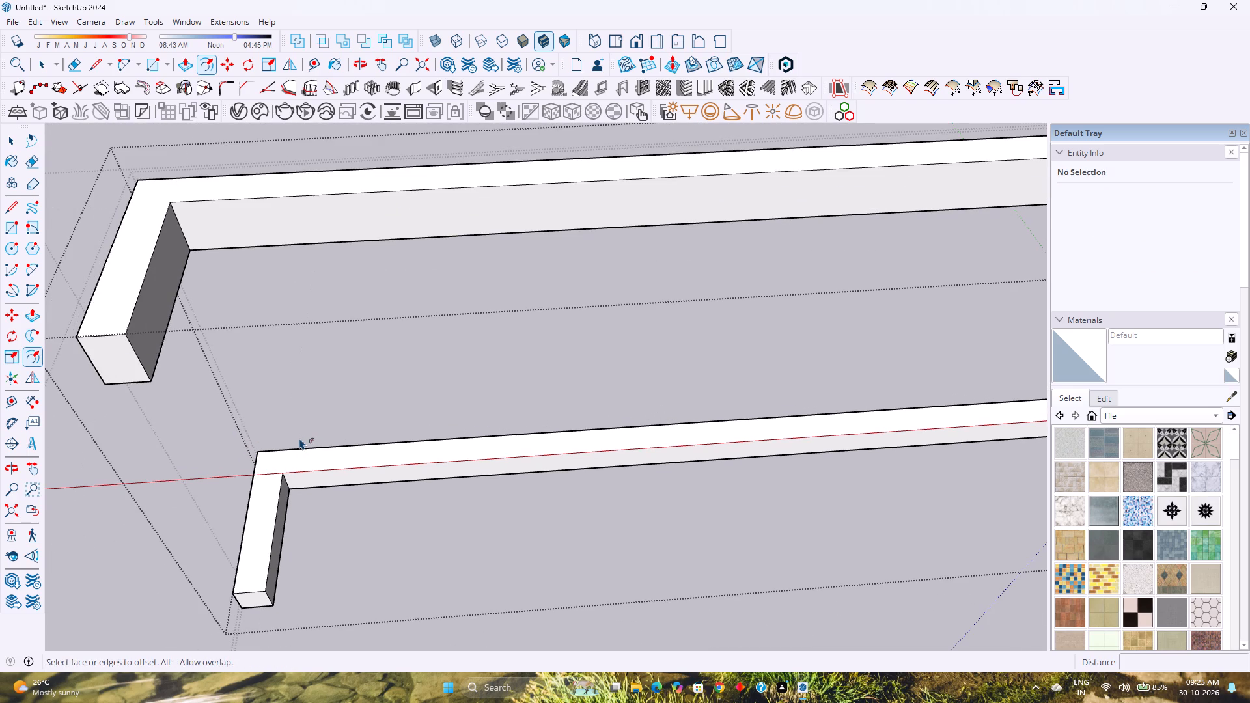
Place a guide parallel to the inner edge of the upper arm's return, first at 1' and finally at 6" from it.
scroll(295, 439, "down", 3)
middle_click_drag(296, 448, 326, 483)
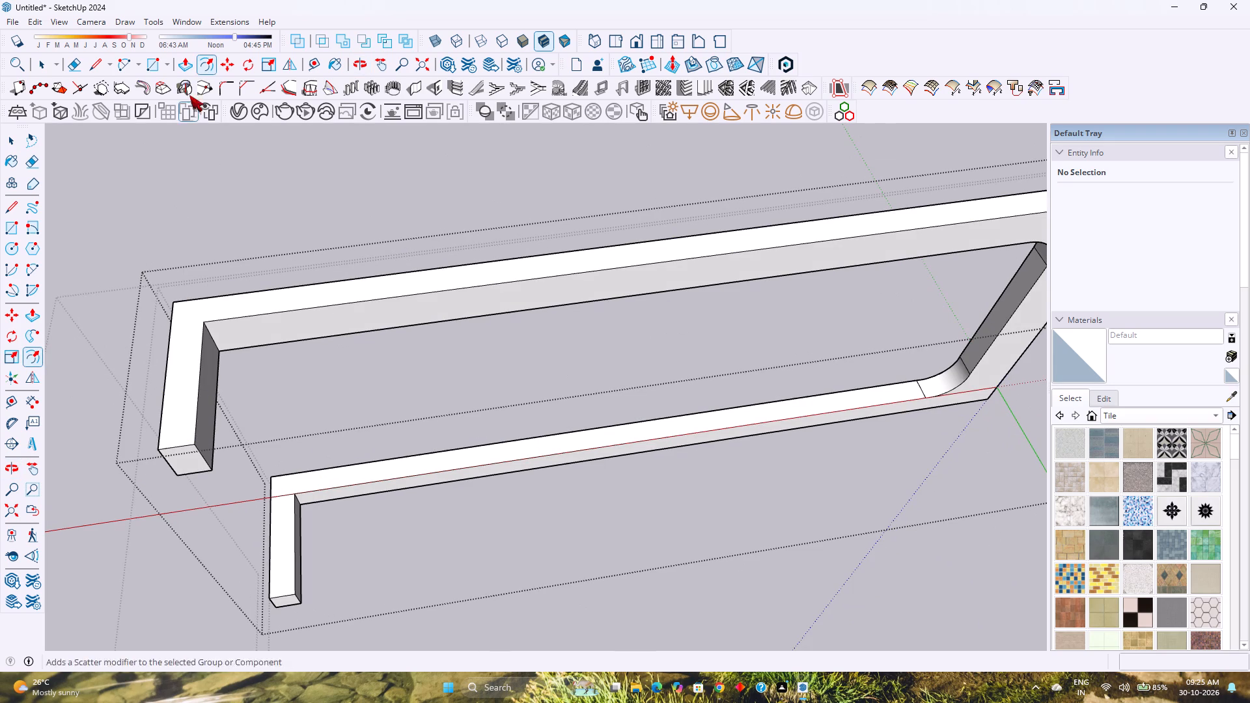
left_click(314, 69)
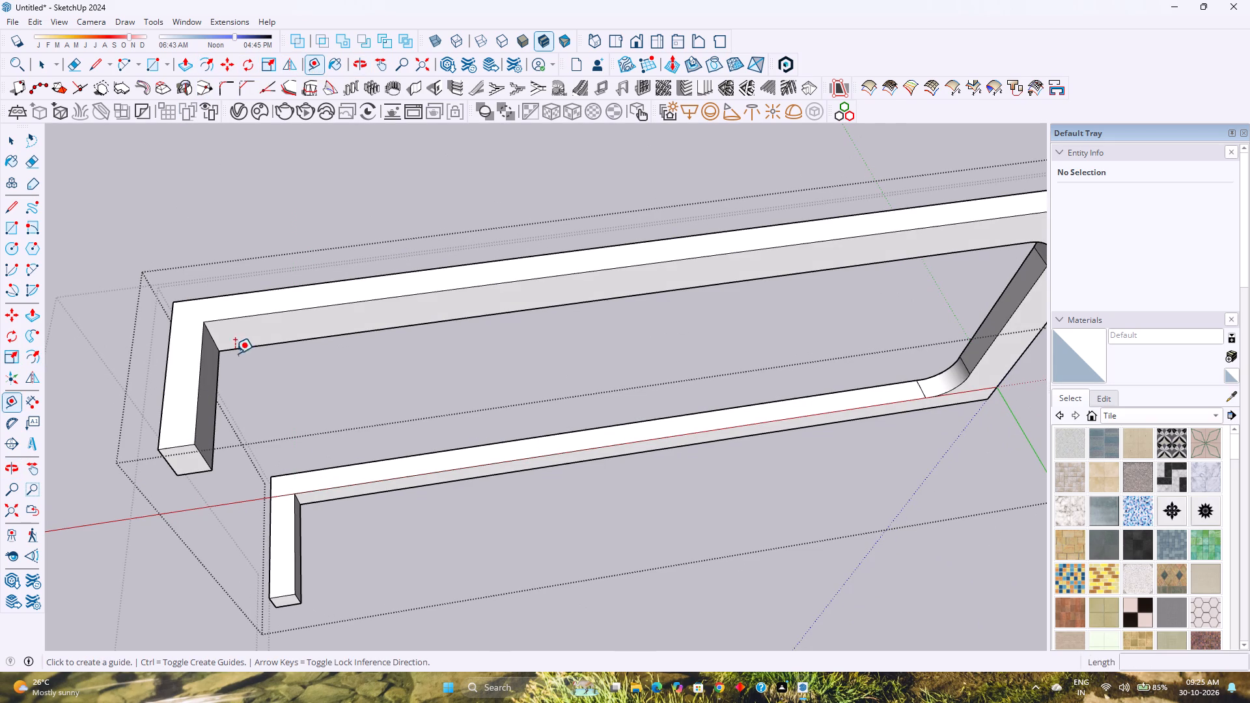
left_click(203, 351)
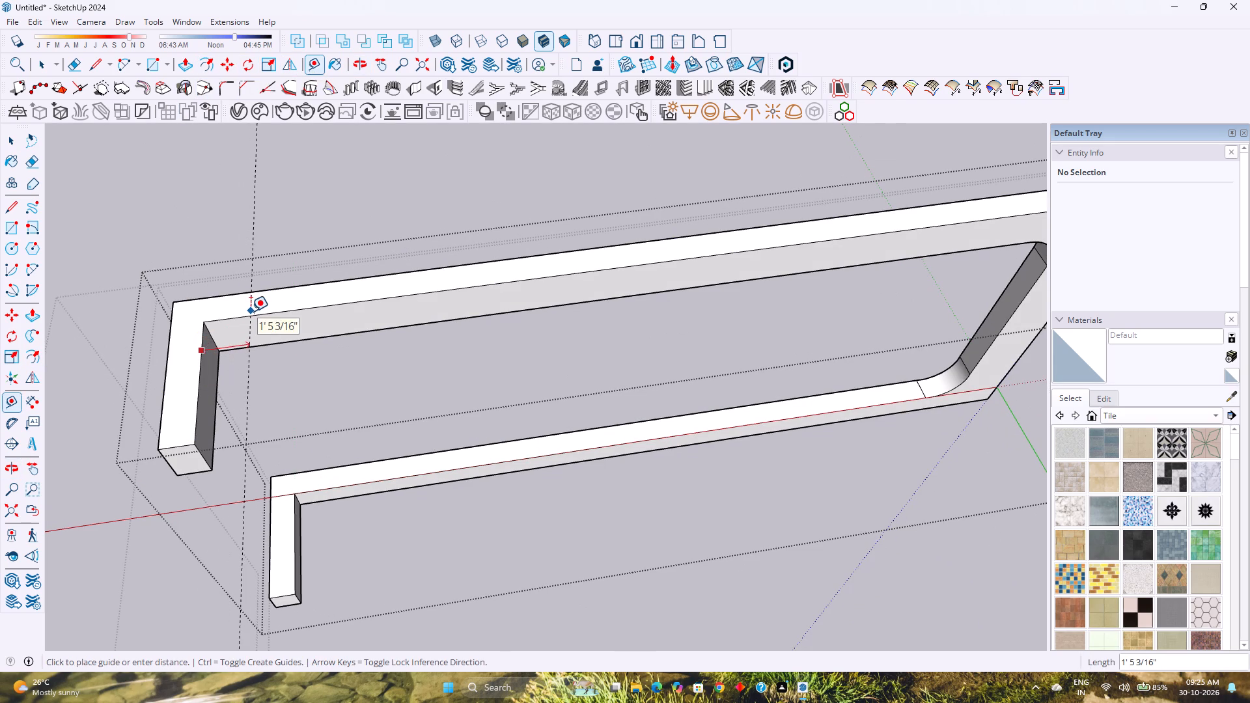
type("1'")
key("Return")
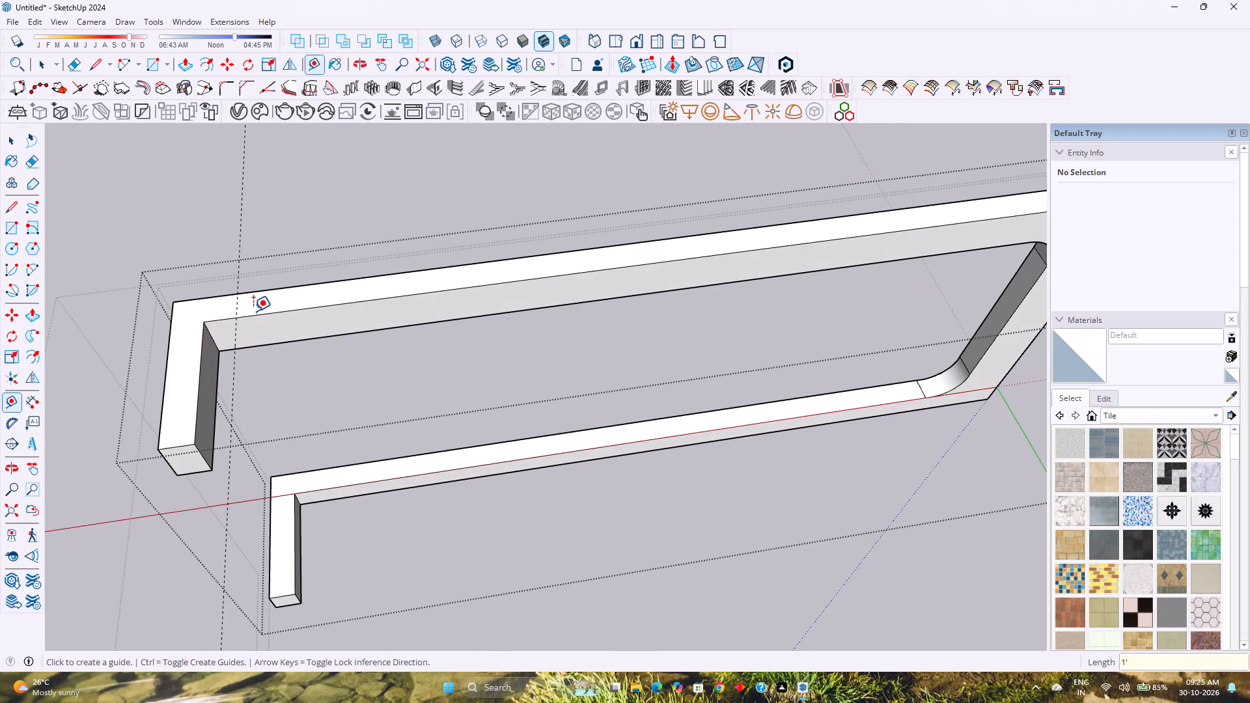
middle_click_drag(267, 336, 283, 397)
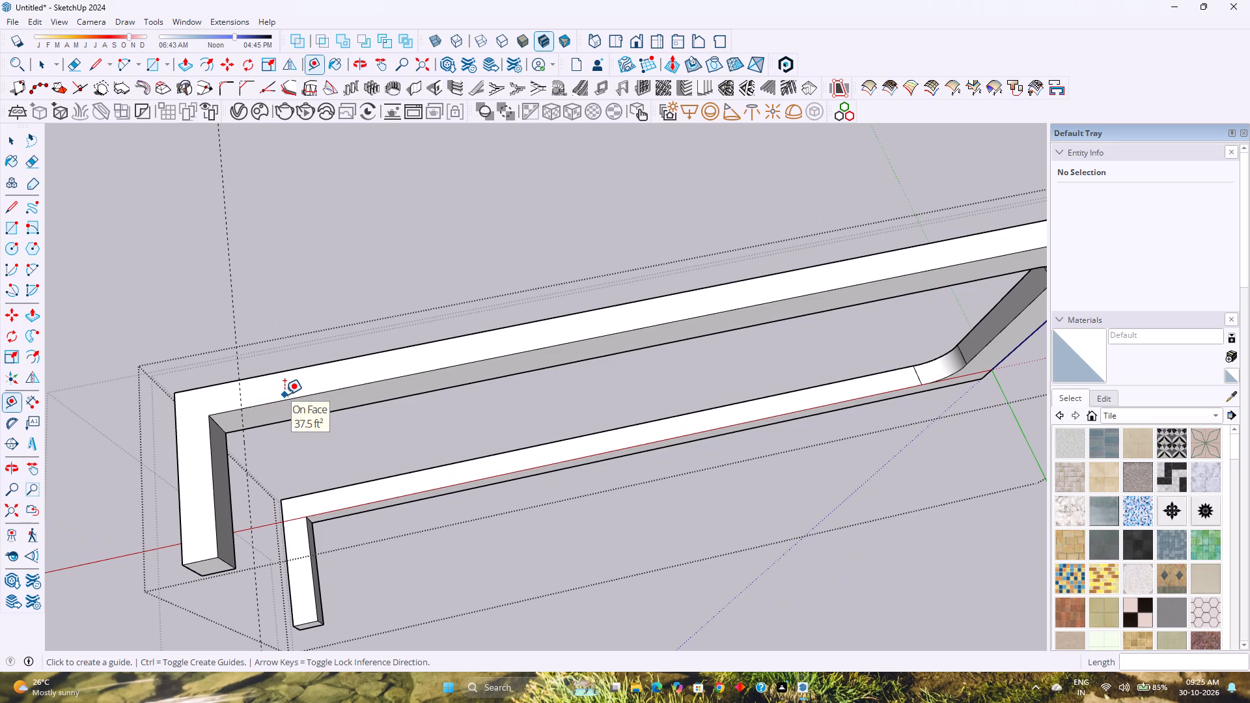
type("6\"")
key("Return")
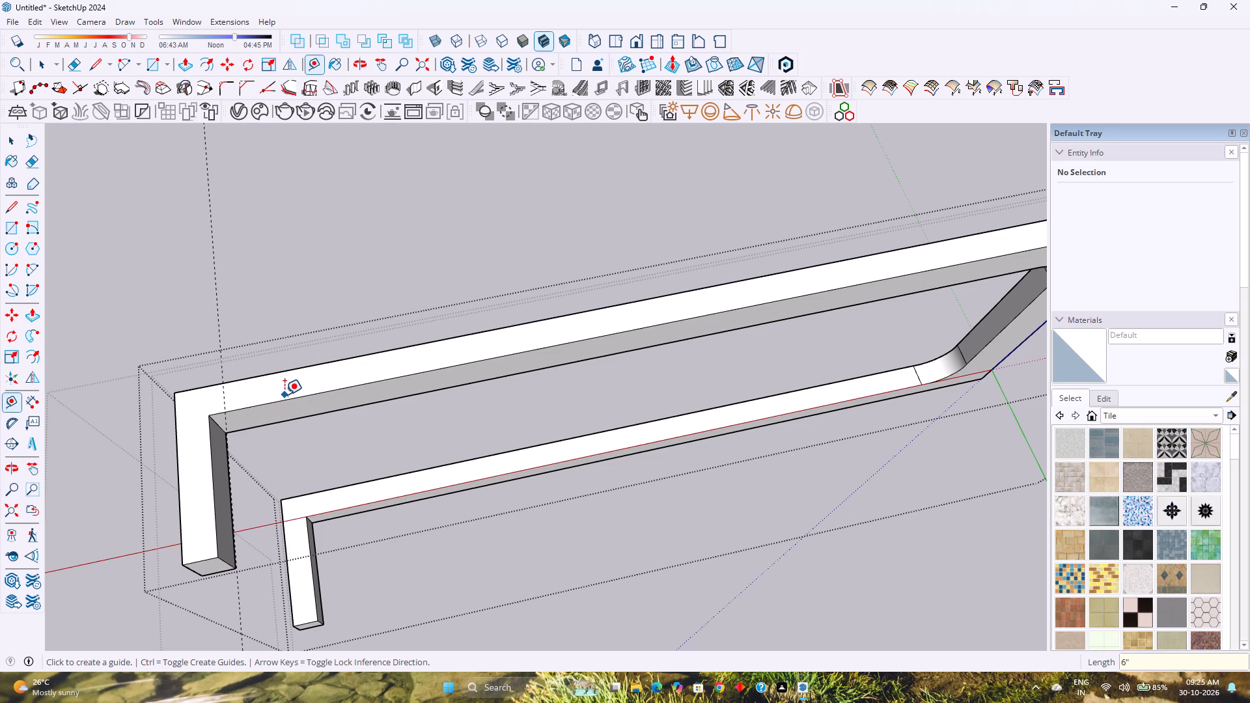
Place a guide parallel to the upper arm's inner edge, 6" from it.
left_click(285, 402)
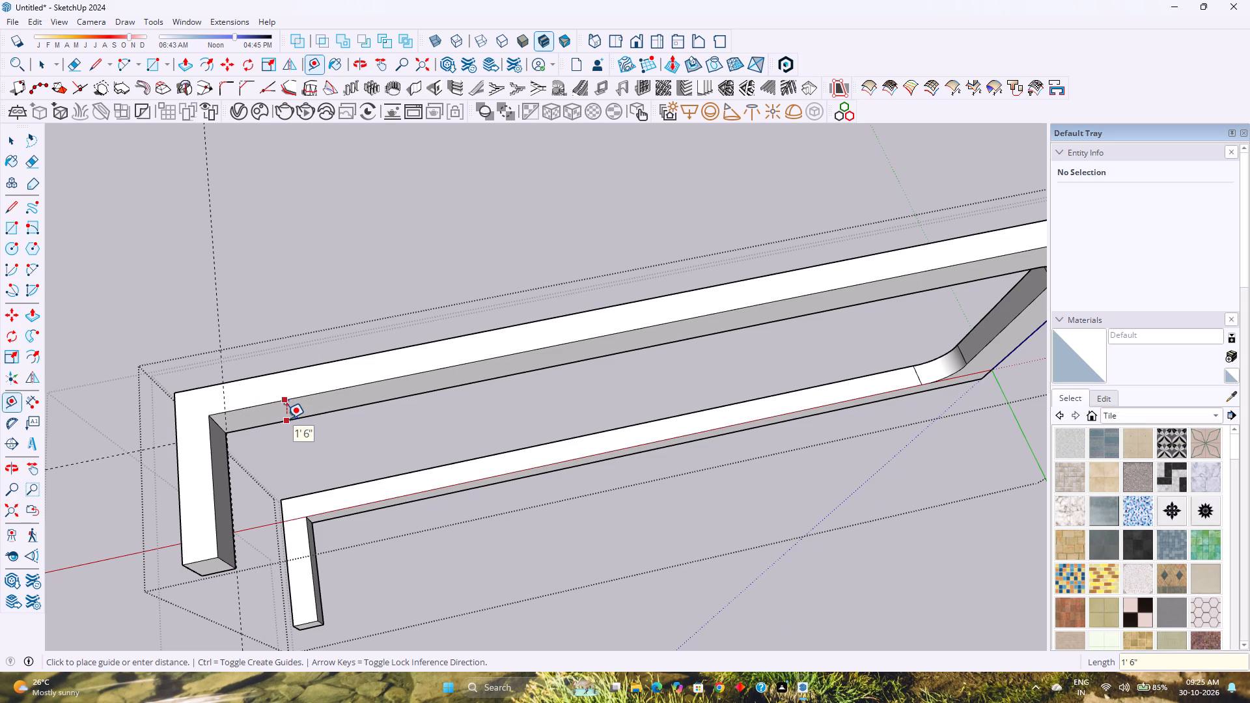
key("Right")
key("Left")
middle_click_drag(287, 419, 667, 374)
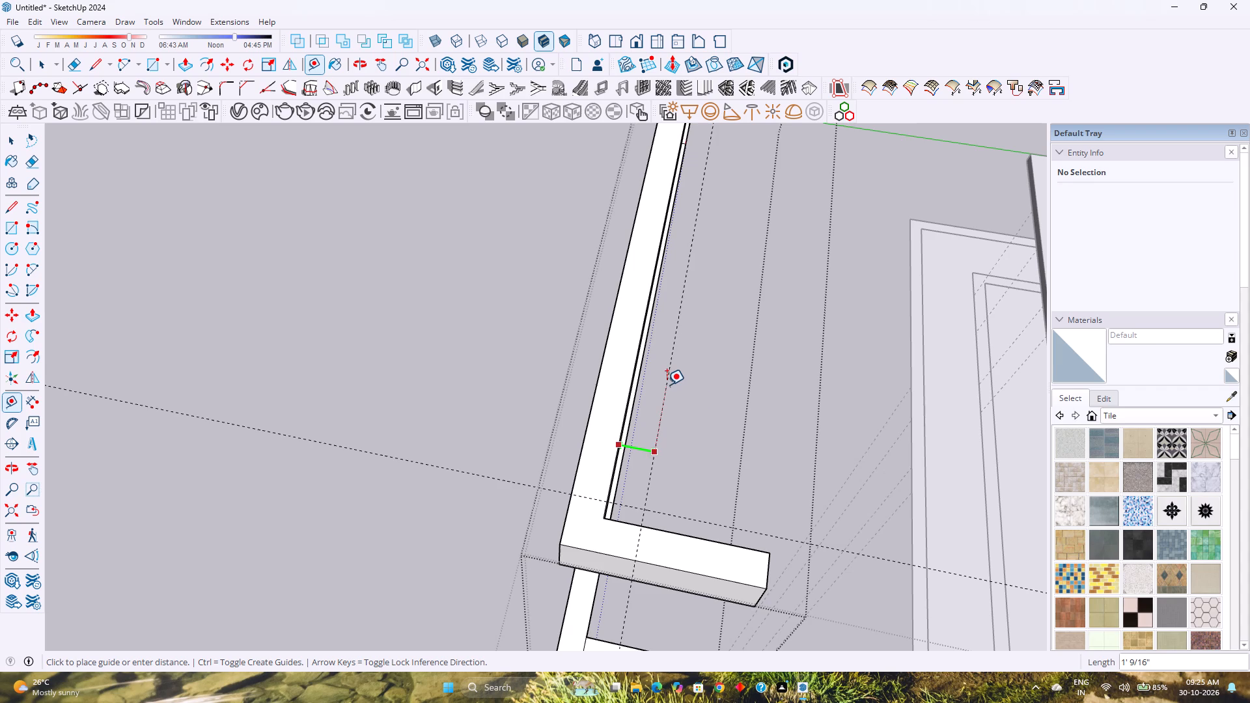
key("Left")
key("Left")
key("6")
key("Return")
Place guides 1' inside the outer edges of the upper arm and its return, passing through the inner corner.
left_click(656, 565)
left_click(660, 533)
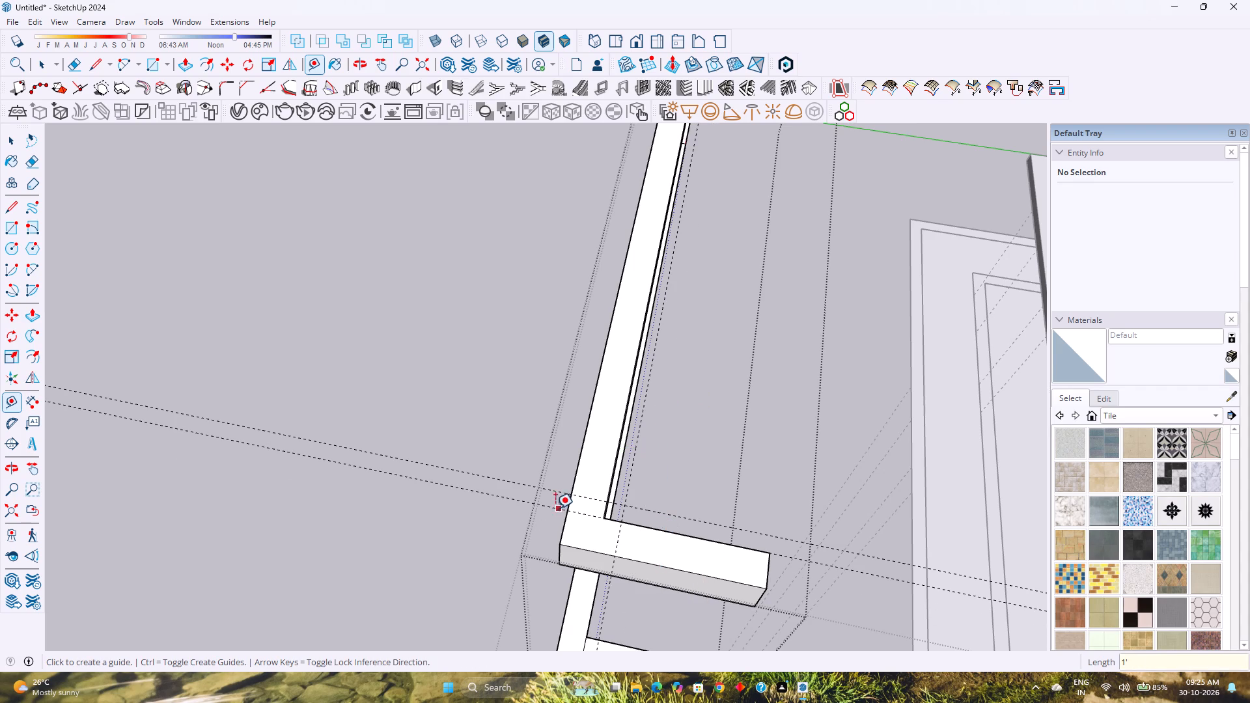
left_click(565, 523)
left_click(601, 517)
Draw tangent arcs between the guides at the upper arm's corner, radius 1' outside and 6" inside.
key("a")
scroll(599, 556, "up", 2)
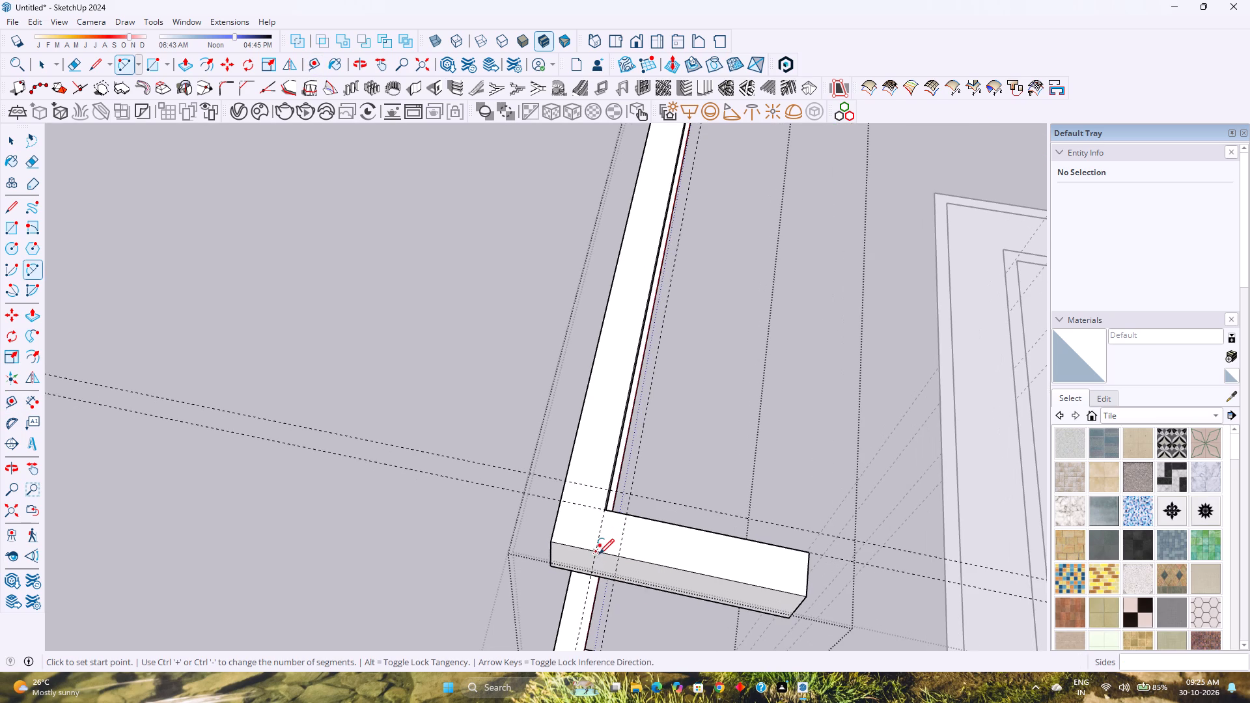
left_click(598, 553)
double_click(564, 501)
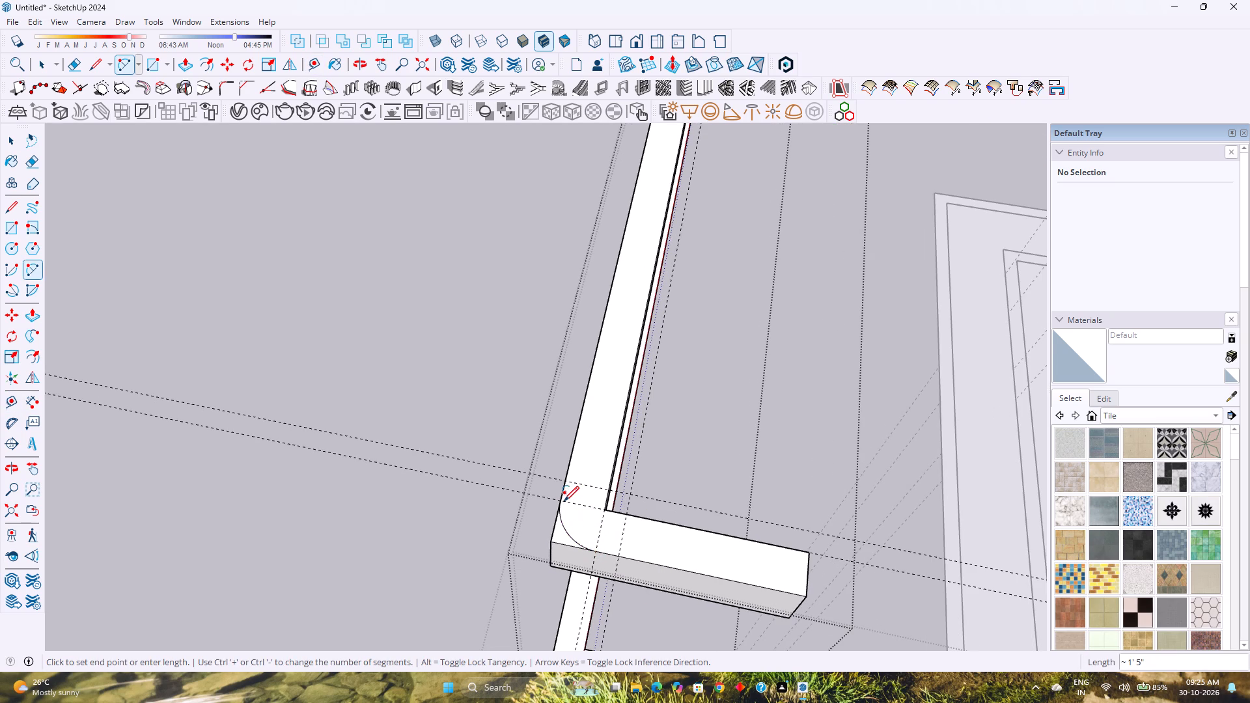
left_click(609, 488)
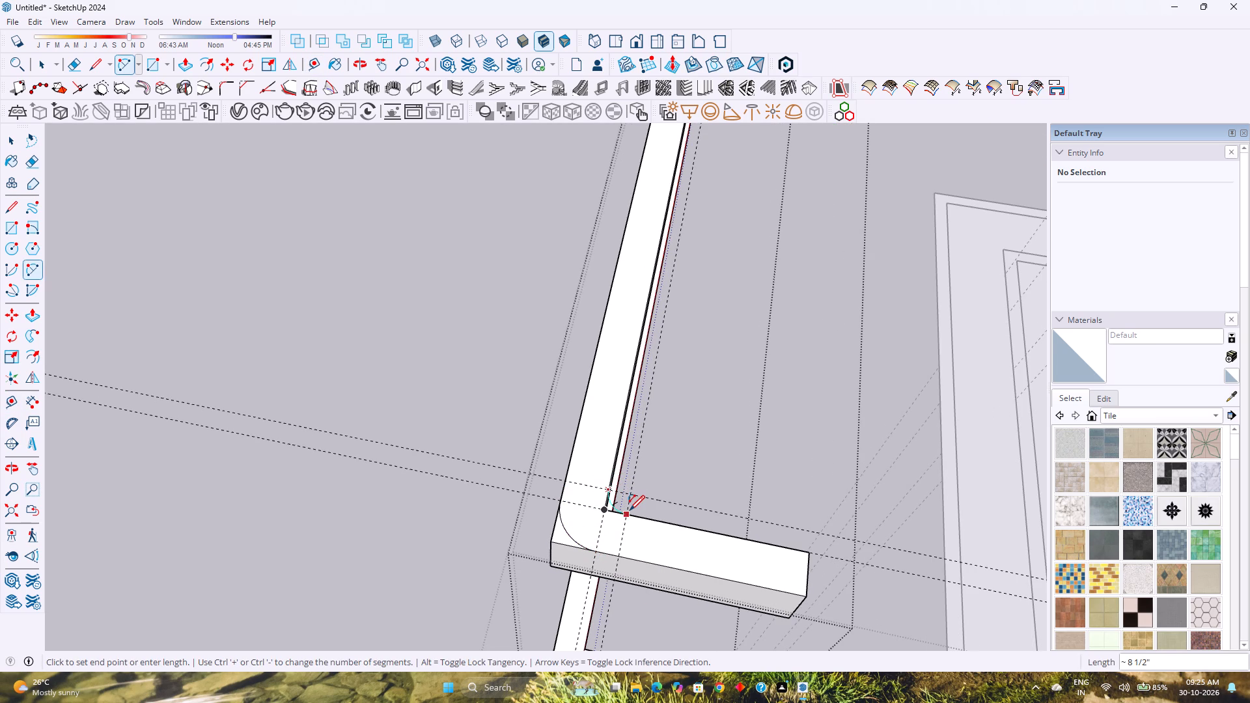
double_click(630, 510)
Set the segments of the upper corner's inner arc, first trying 120 and finally 50.
scroll(625, 519, "up", 5)
middle_click_drag(625, 519, 347, 521)
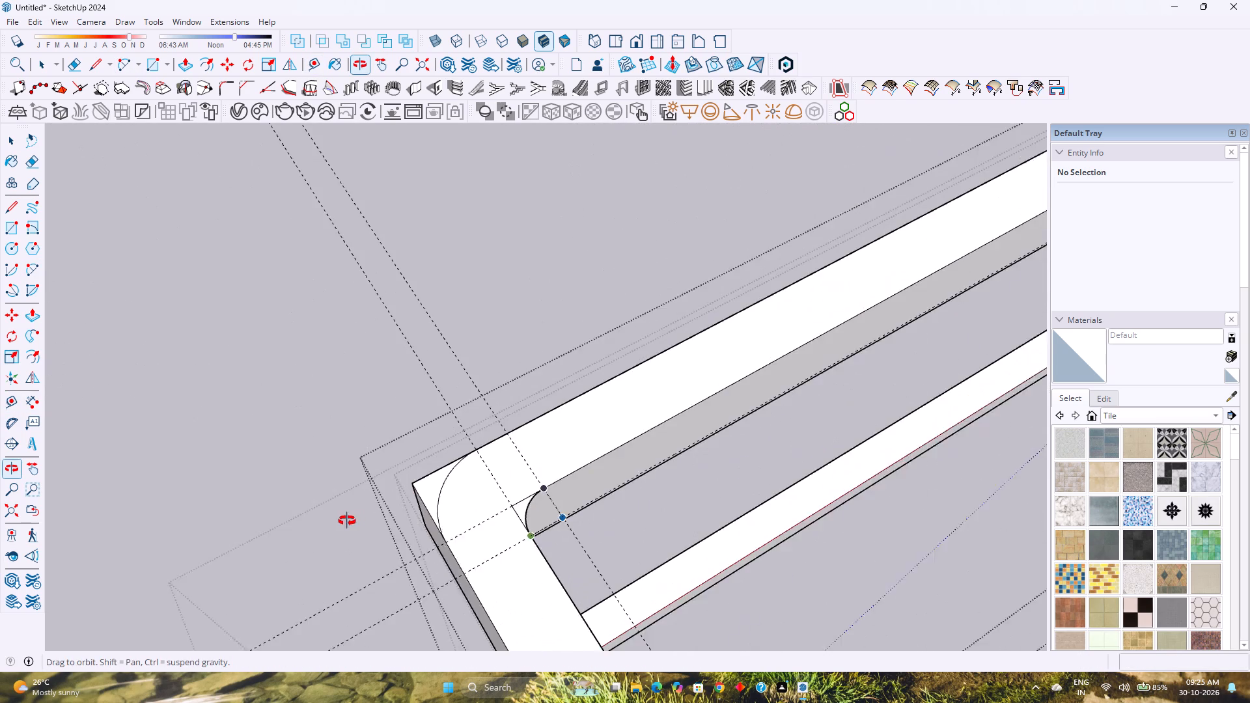
middle_click_drag(347, 521, 346, 520)
scroll(461, 525, "up", 3)
key("space")
scroll(487, 519, "down", 3)
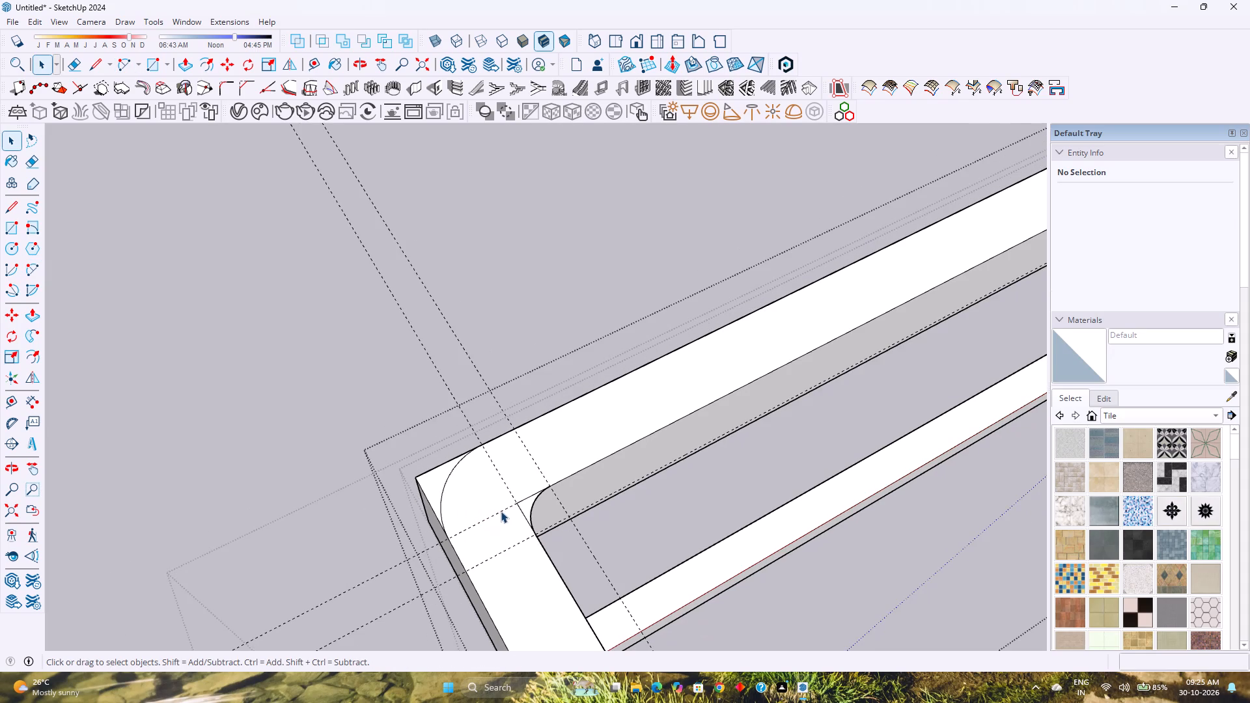
scroll(512, 512, "down", 3)
middle_click_drag(527, 517, 303, 445)
scroll(393, 446, "down", 5)
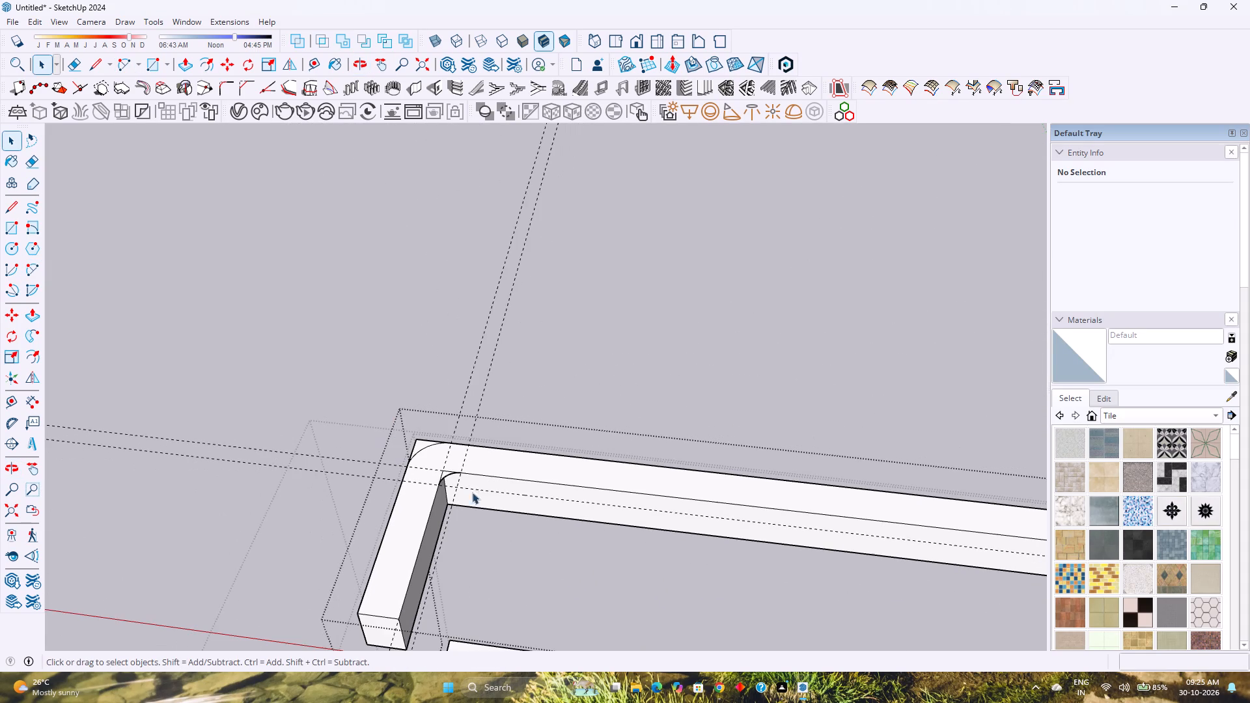
scroll(482, 508, "up", 6)
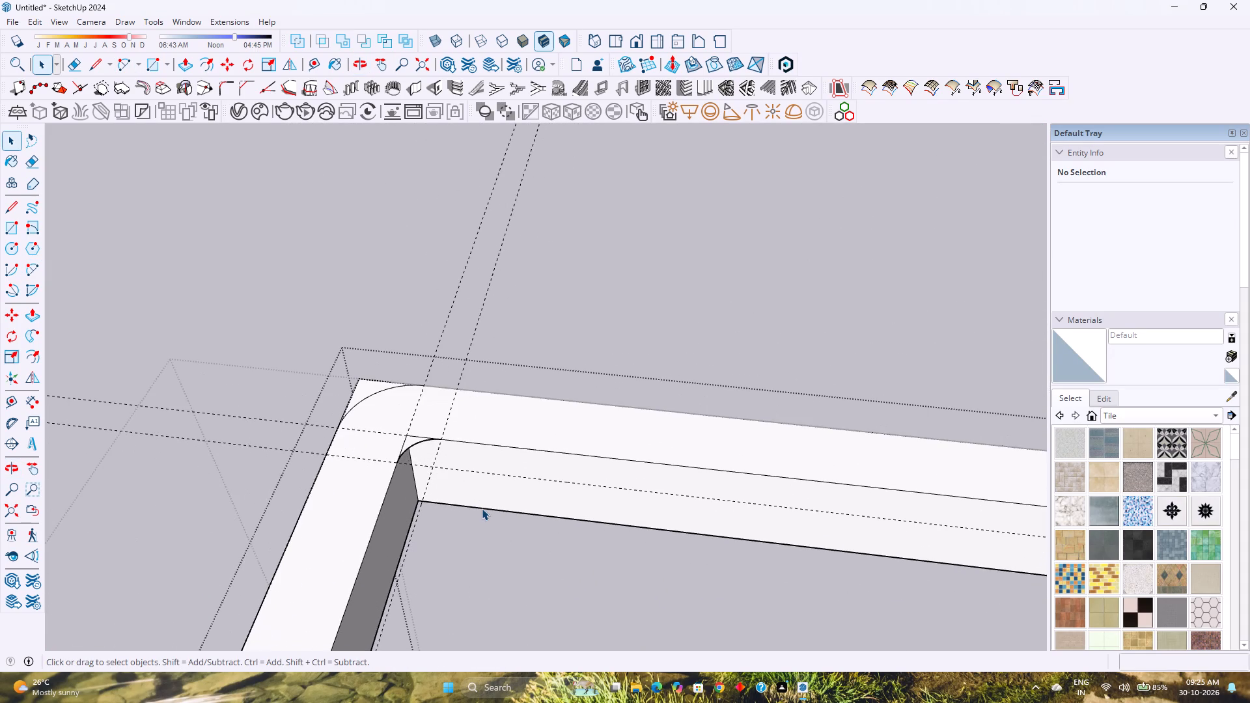
scroll(473, 496, "up", 3)
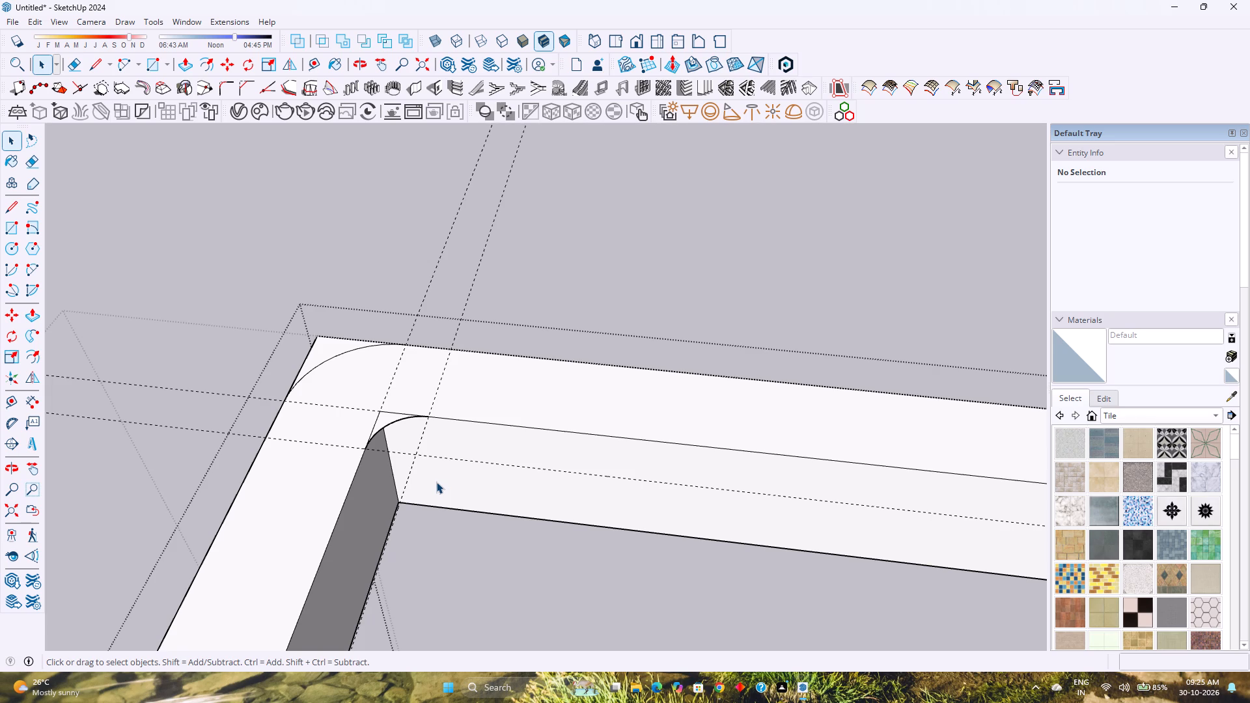
left_click(393, 422)
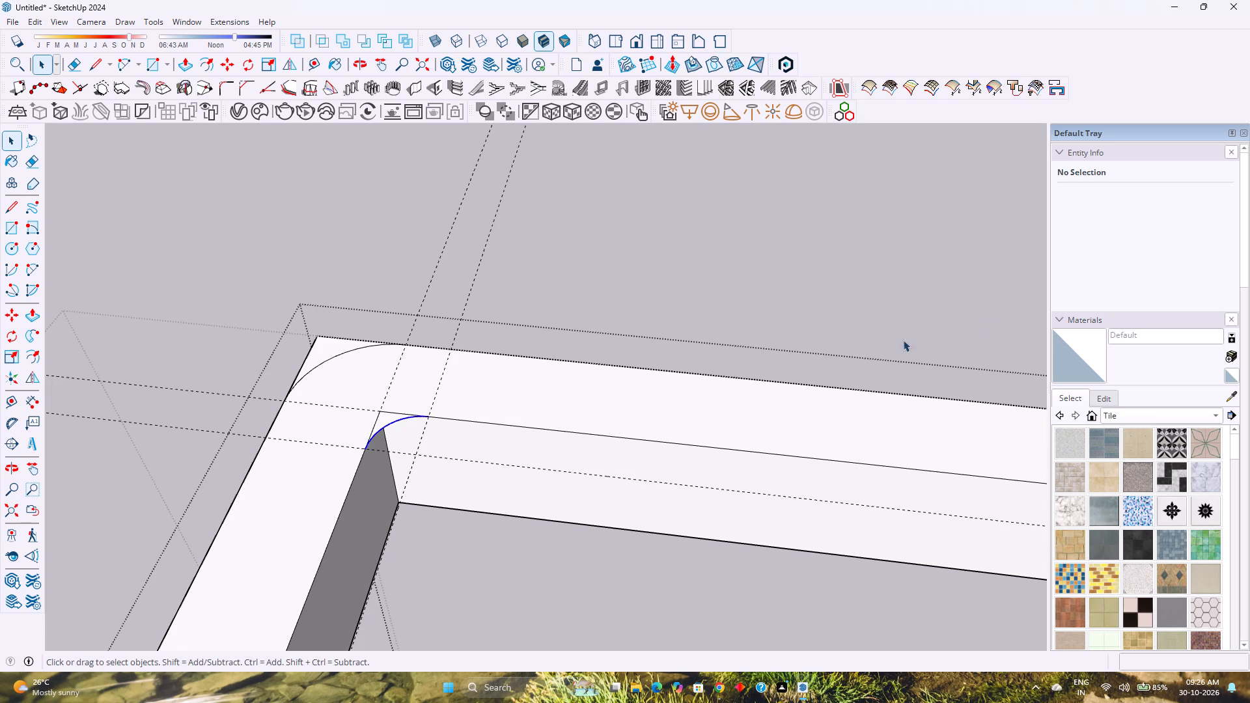
left_click(1158, 236)
key("0")
key("Return")
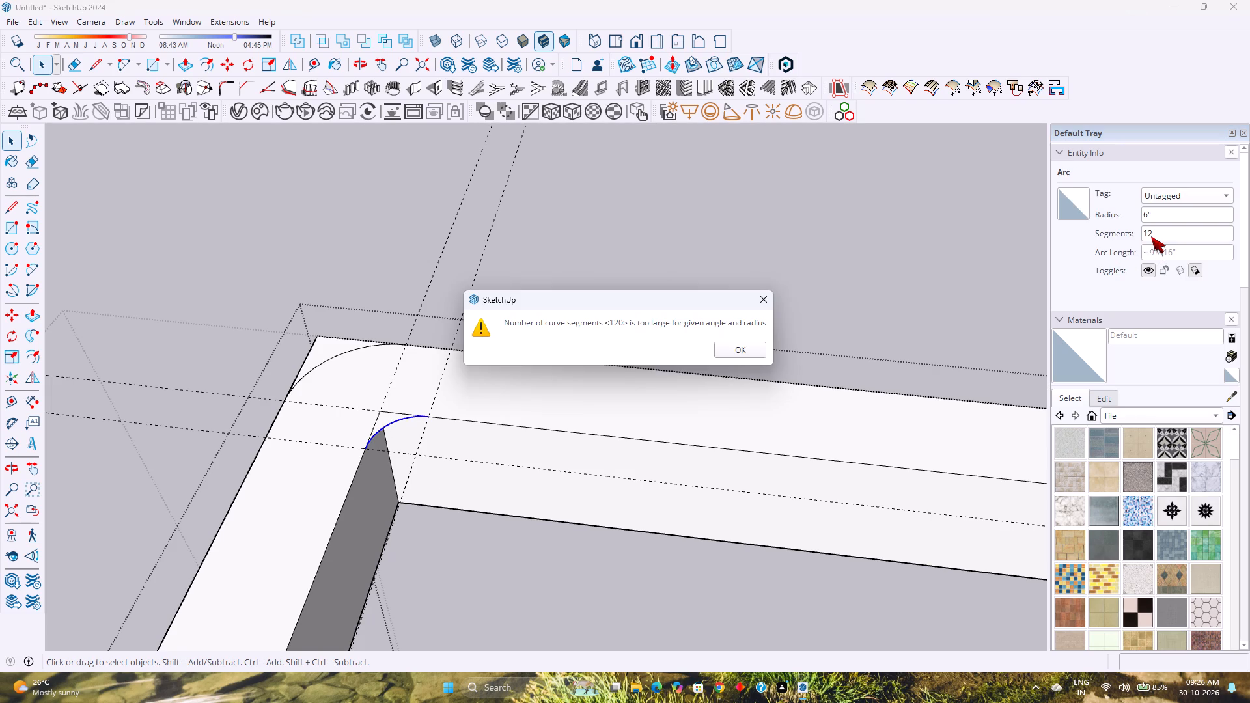
left_click(721, 342)
left_click(1184, 223)
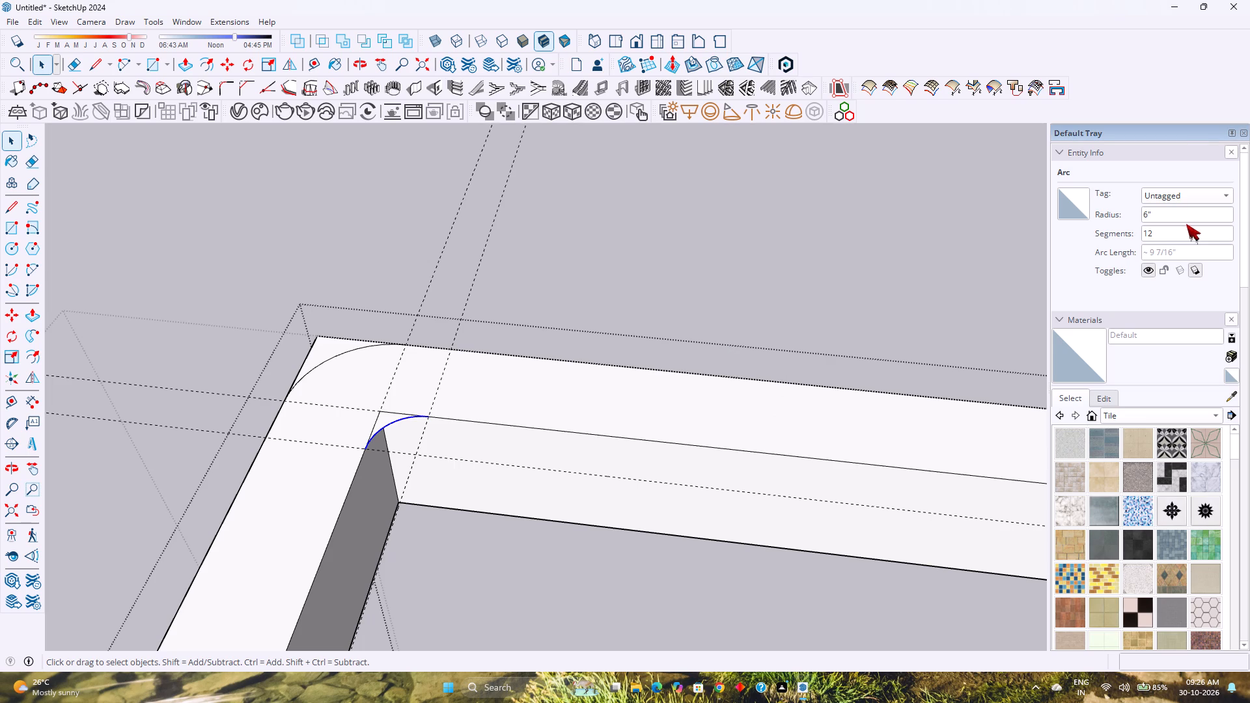
double_click(1176, 233)
type("50")
key("Return")
Set the segments of the upper corner's outer arc to 120.
left_click(367, 347)
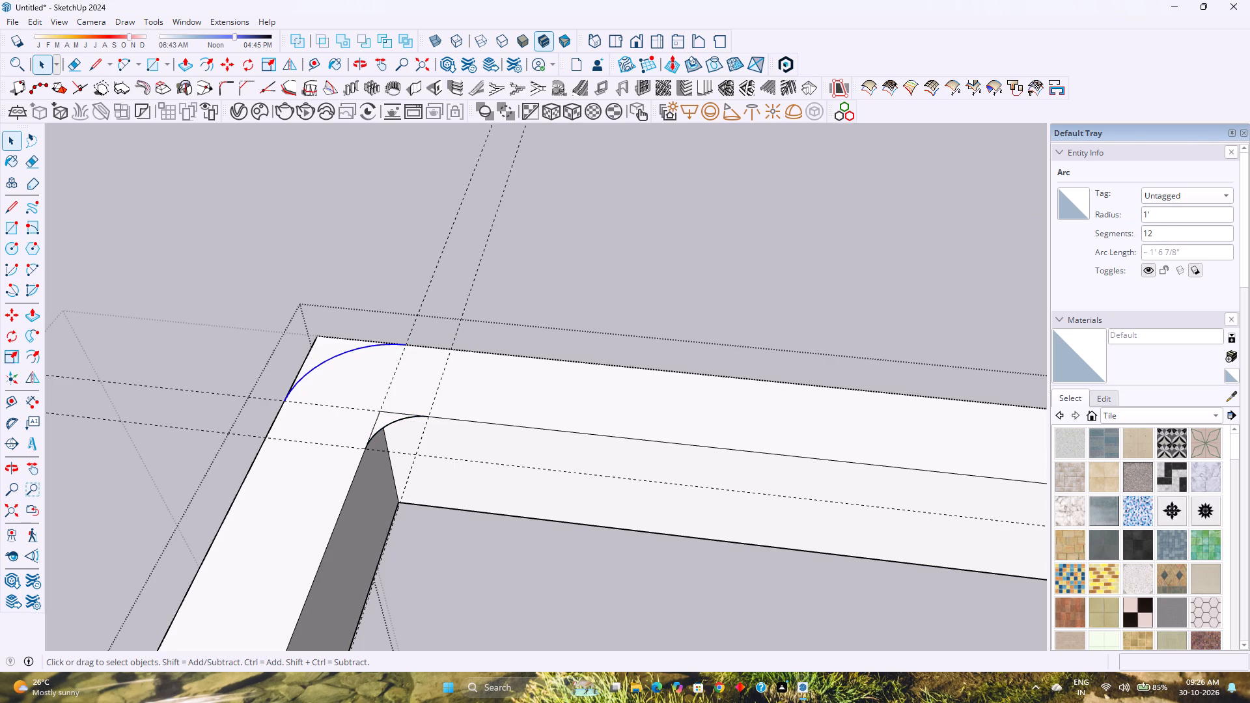
left_click(1165, 228)
key("0")
key("Return")
Copy both corner arcs 11' 6" down from the upper arm's outer corner to the lower arm's matching corner.
left_click(389, 424, "ctrl")
key("m")
scroll(402, 417, "down", 2)
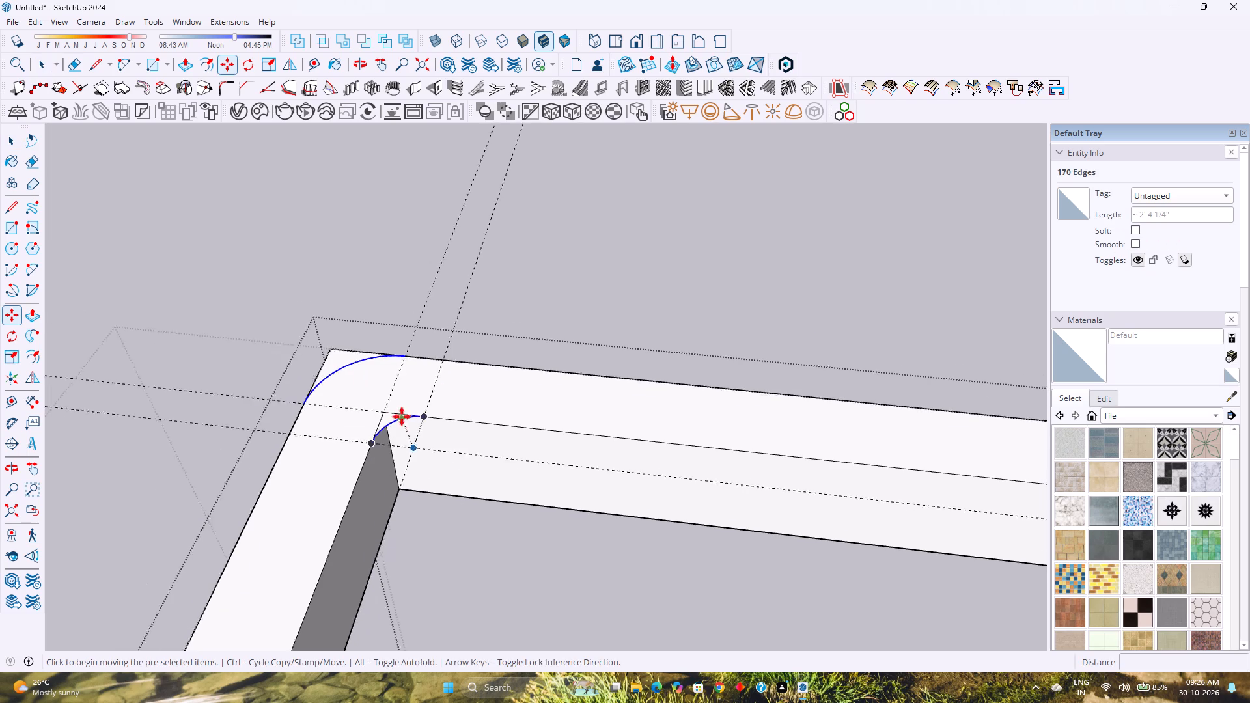
scroll(402, 417, "down", 3)
middle_click_drag(346, 422, 794, 385)
scroll(795, 381, "down", 5)
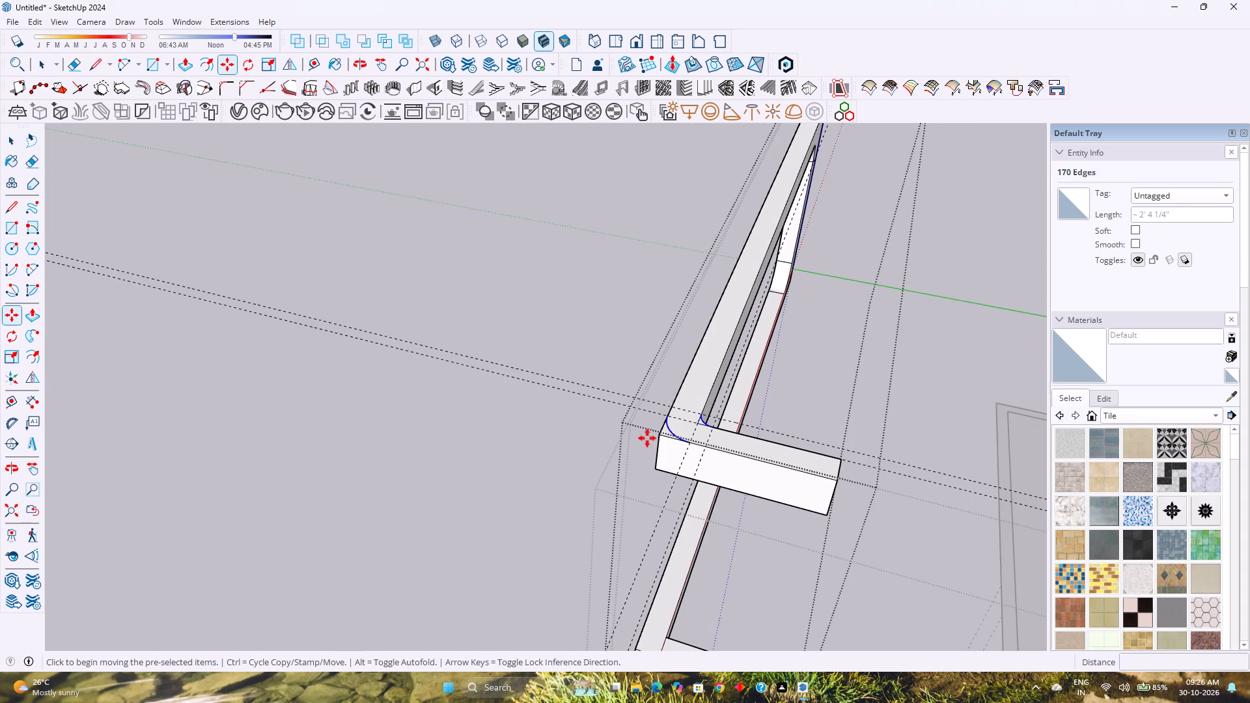
left_click(657, 437)
scroll(629, 468, "down", 5)
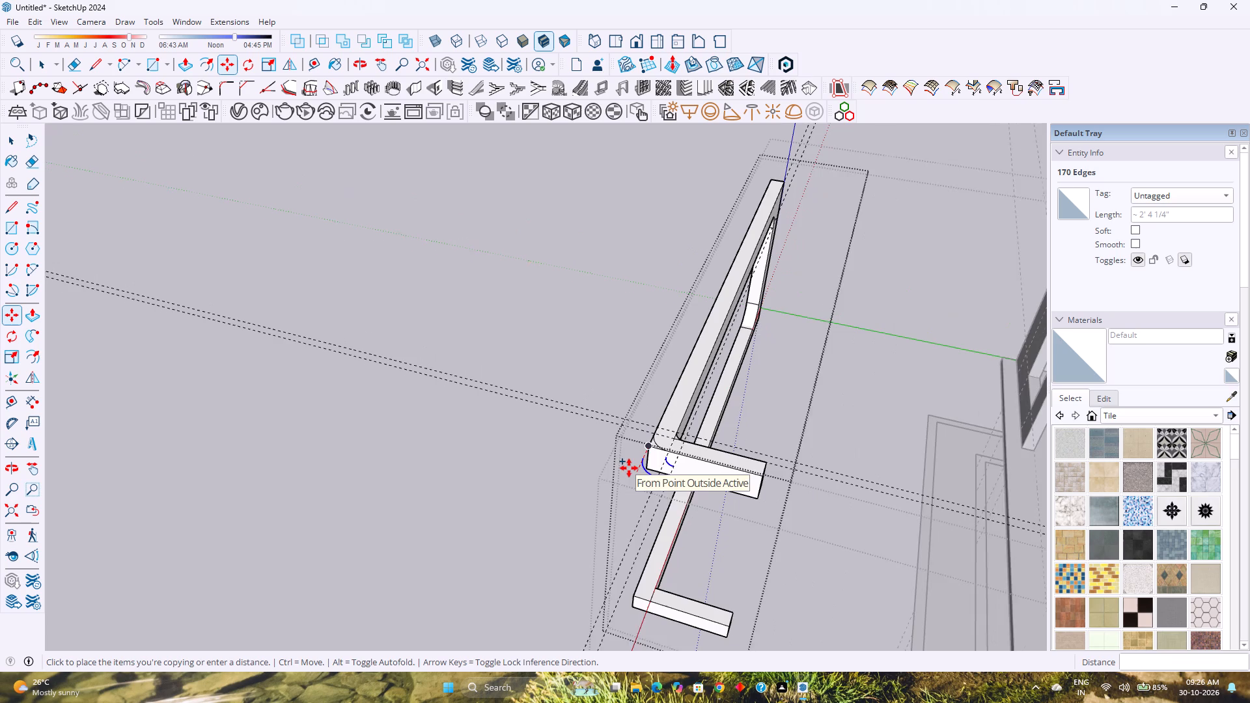
scroll(634, 588, "up", 8)
left_click(635, 588)
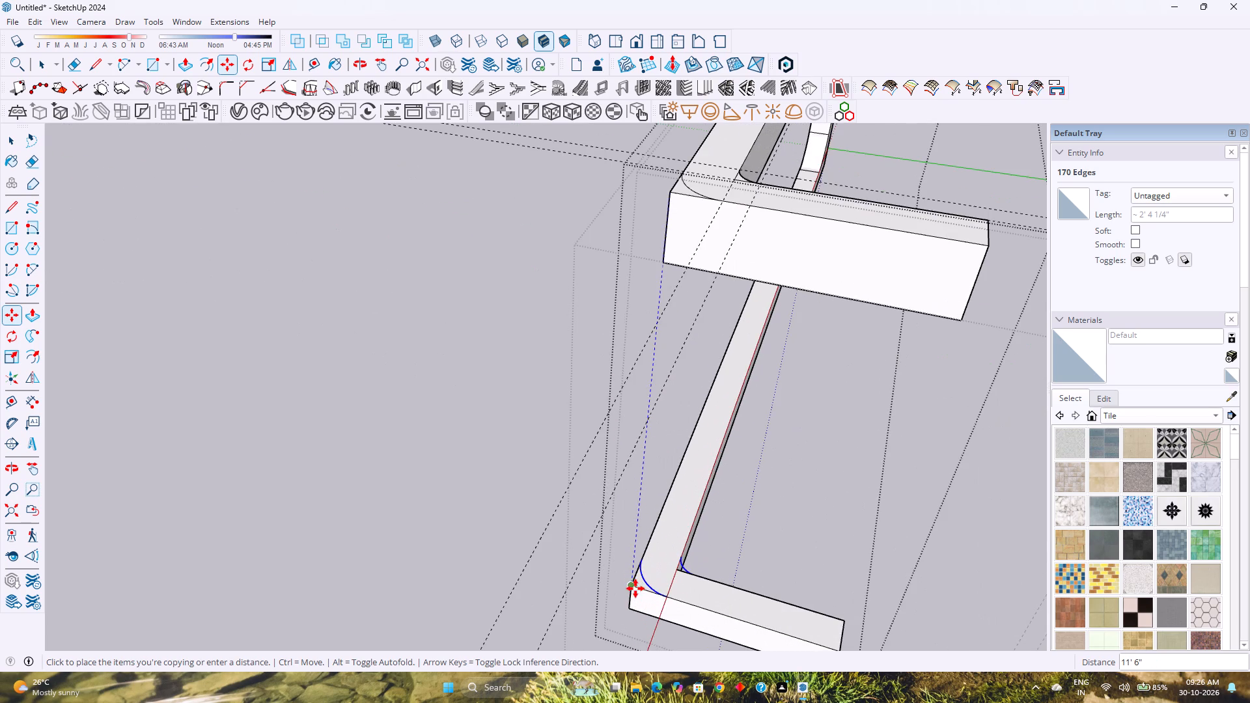
scroll(658, 578, "up", 9)
middle_click_drag(671, 575, 489, 581)
scroll(489, 577, "down", 5)
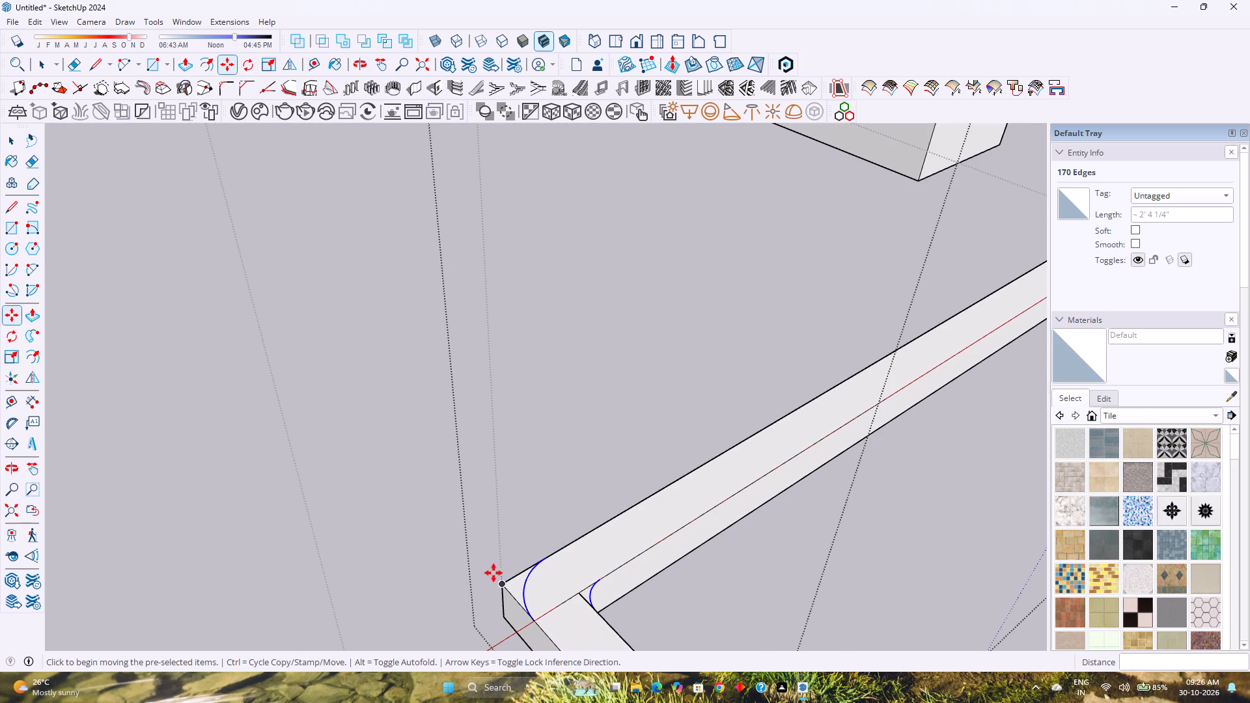
key("space")
key("Escape")
scroll(633, 561, "down", 2)
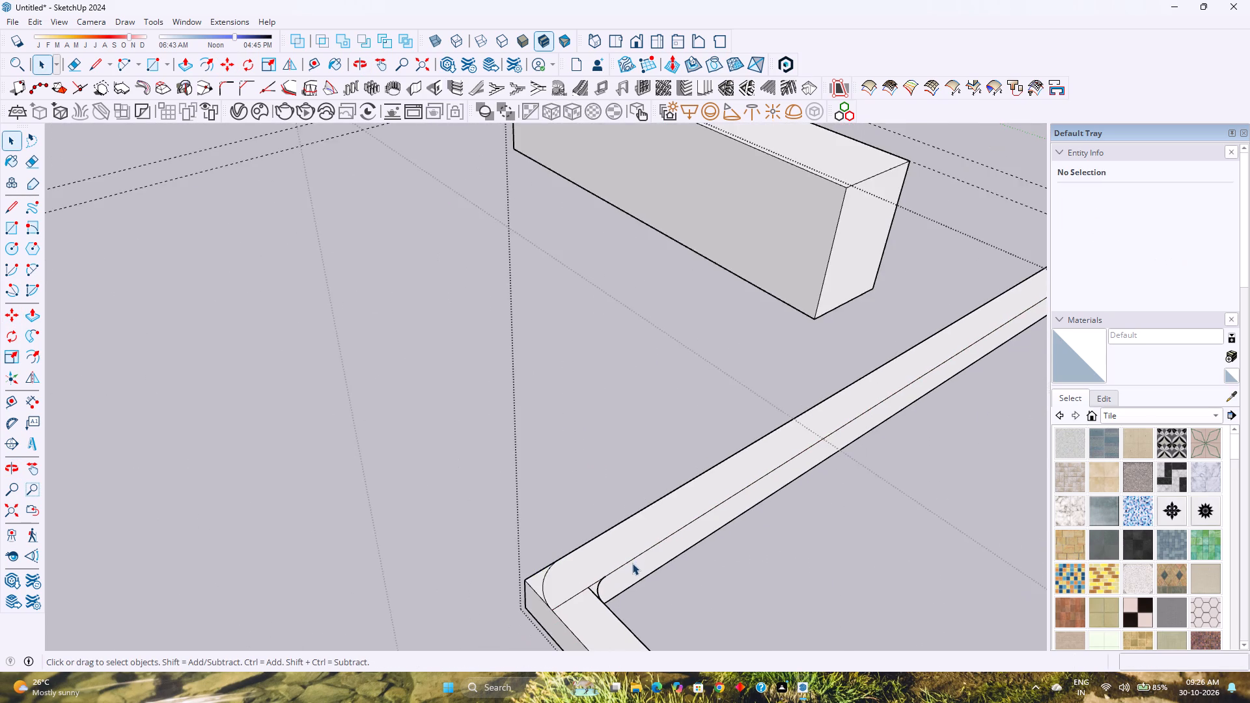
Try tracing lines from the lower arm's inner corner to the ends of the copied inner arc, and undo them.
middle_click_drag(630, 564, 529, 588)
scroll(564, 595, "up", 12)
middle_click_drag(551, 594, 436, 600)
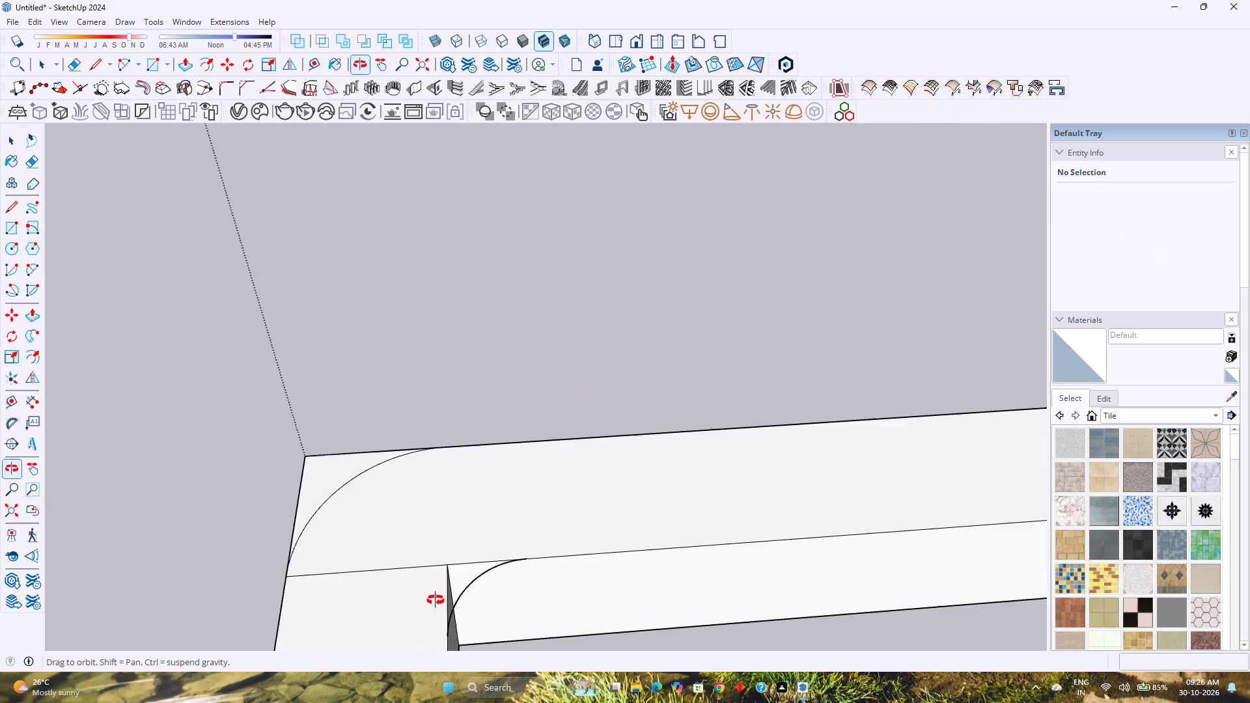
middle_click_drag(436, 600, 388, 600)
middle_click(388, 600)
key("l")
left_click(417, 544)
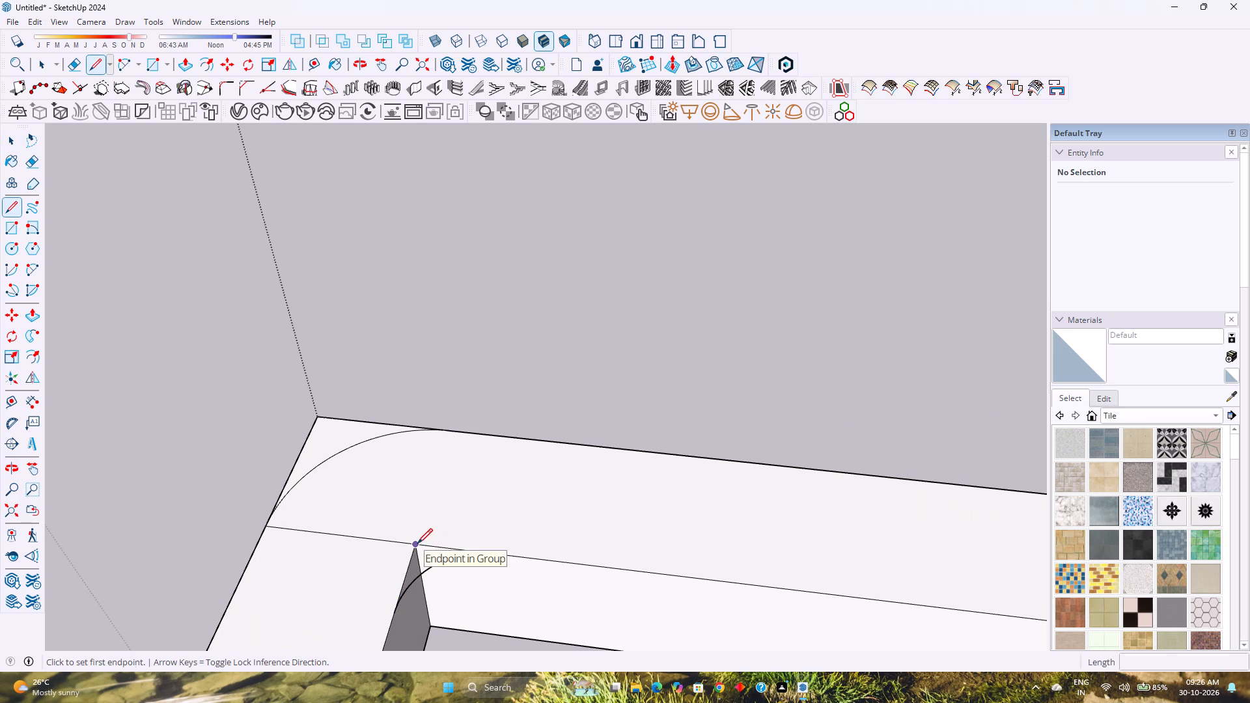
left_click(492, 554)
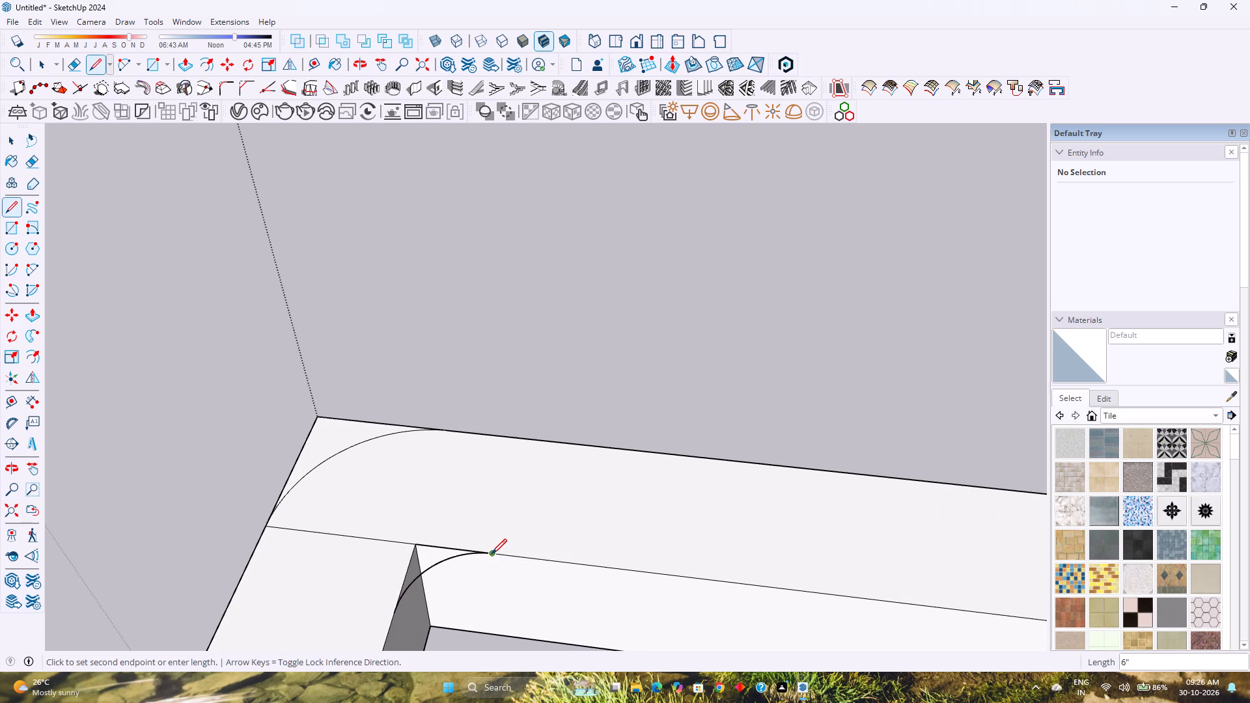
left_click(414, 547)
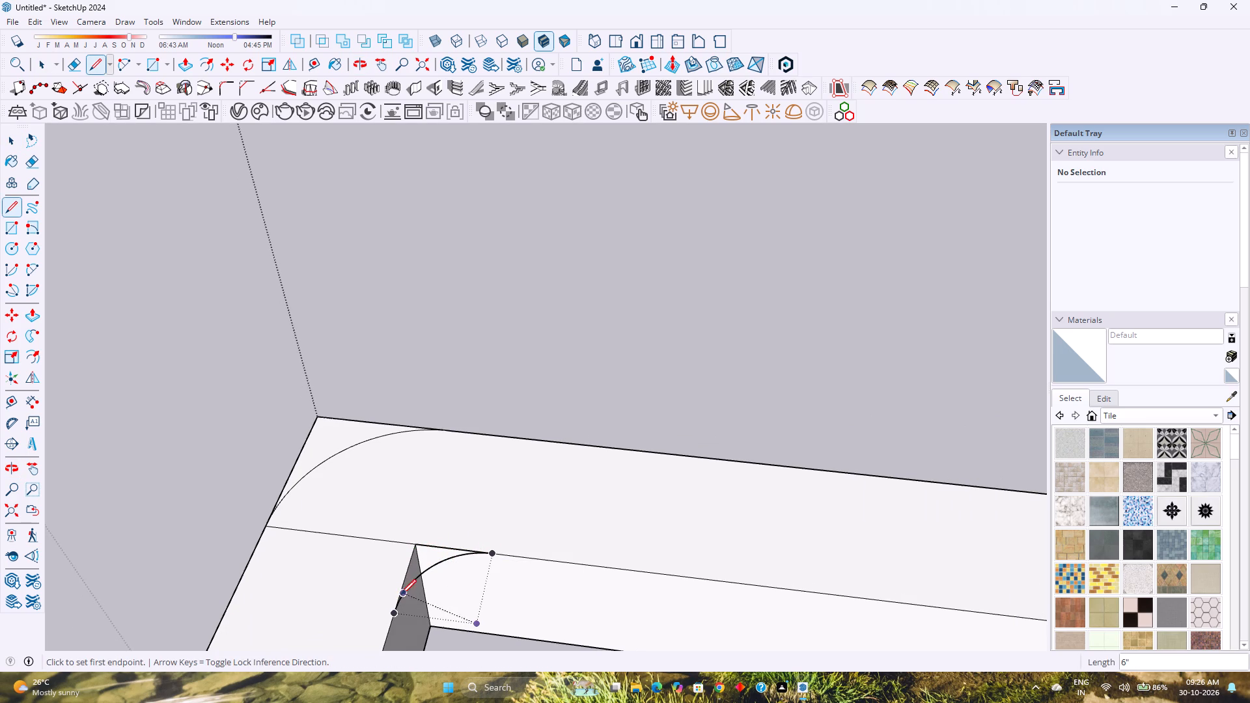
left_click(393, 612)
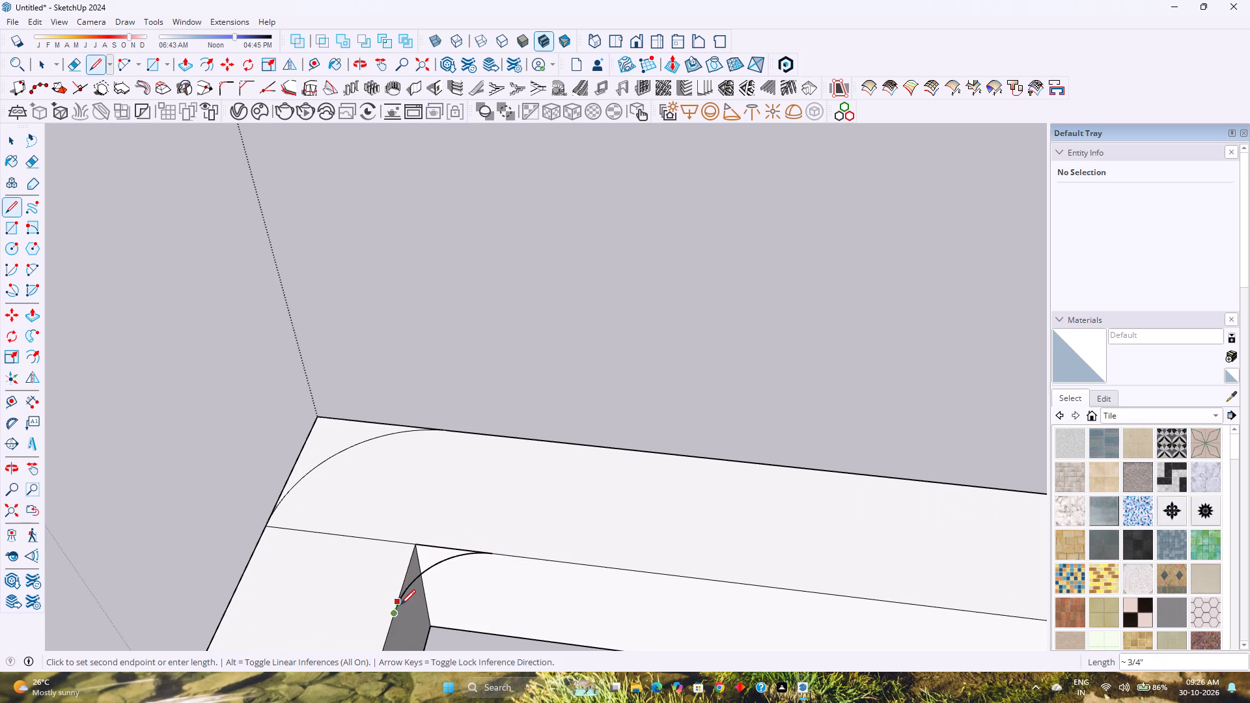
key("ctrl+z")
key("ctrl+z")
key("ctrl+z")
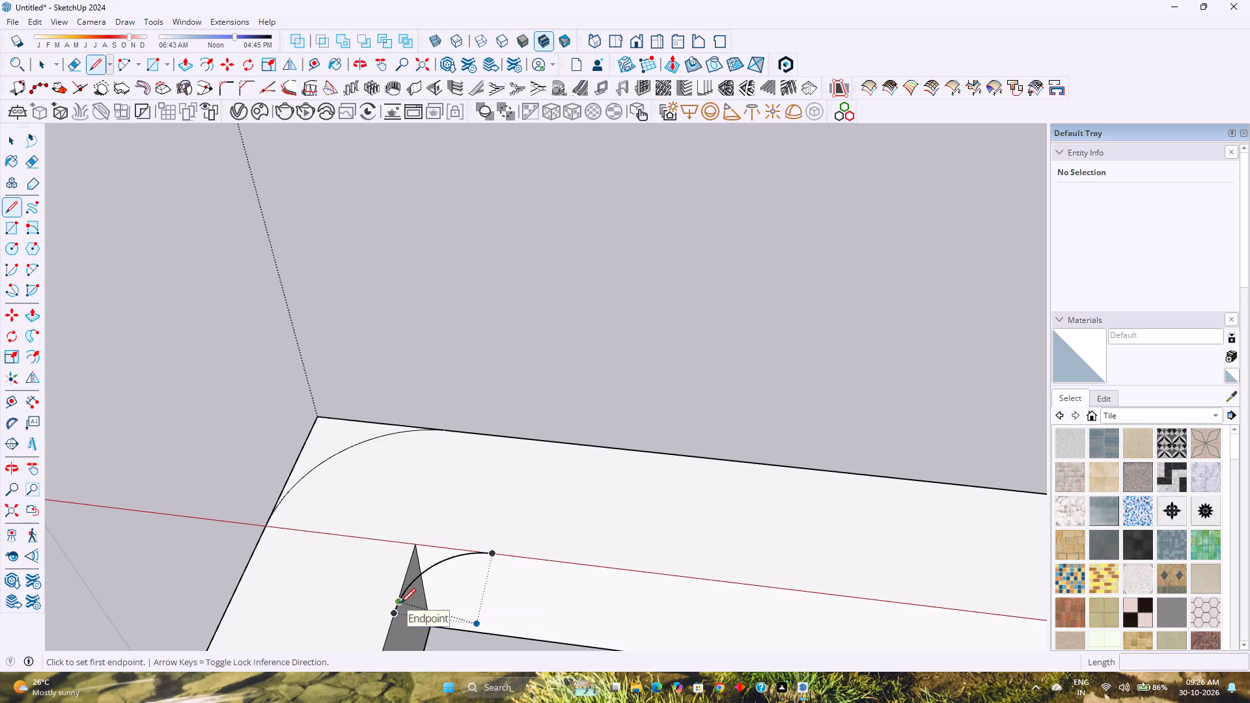
Delete the copied inner arc at the lower arm's corner.
key("space")
left_click(436, 566)
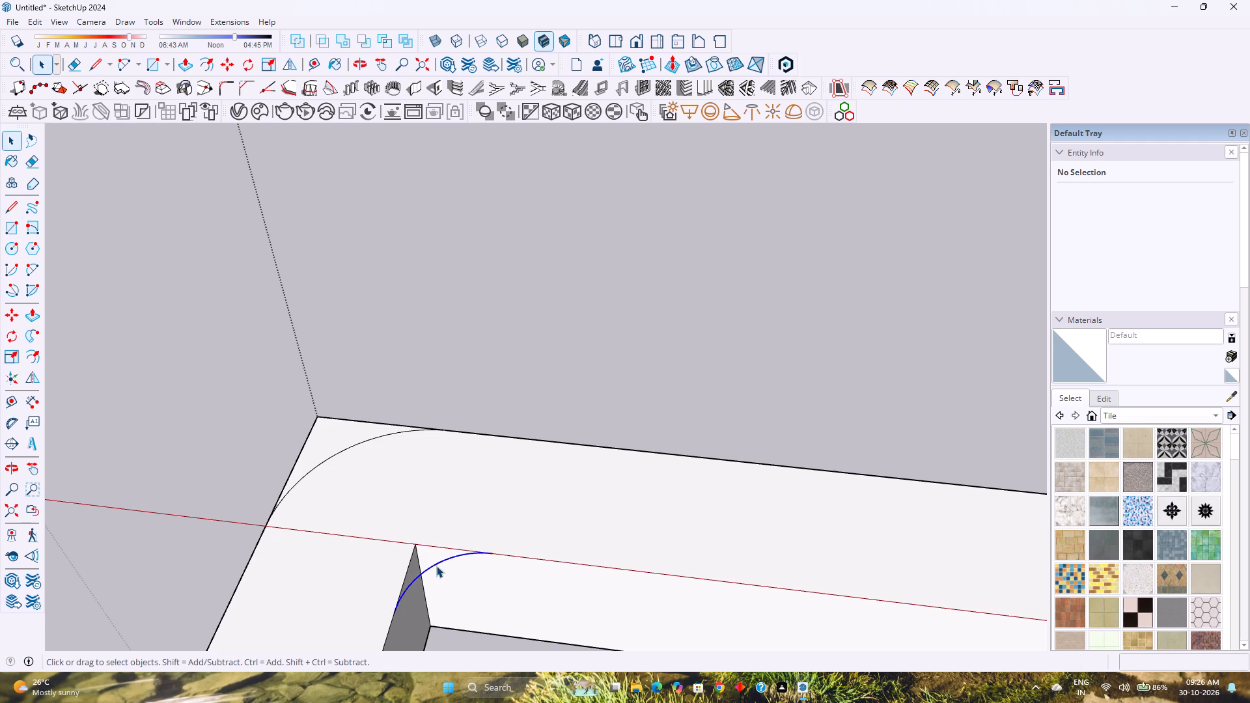
key("Delete")
Place two guides 6" from the inner edges that meet at the lower arm's inner corner.
scroll(437, 564, "down", 2)
middle_click_drag(437, 563, 482, 566)
scroll(489, 554, "down", 3)
left_click(315, 64)
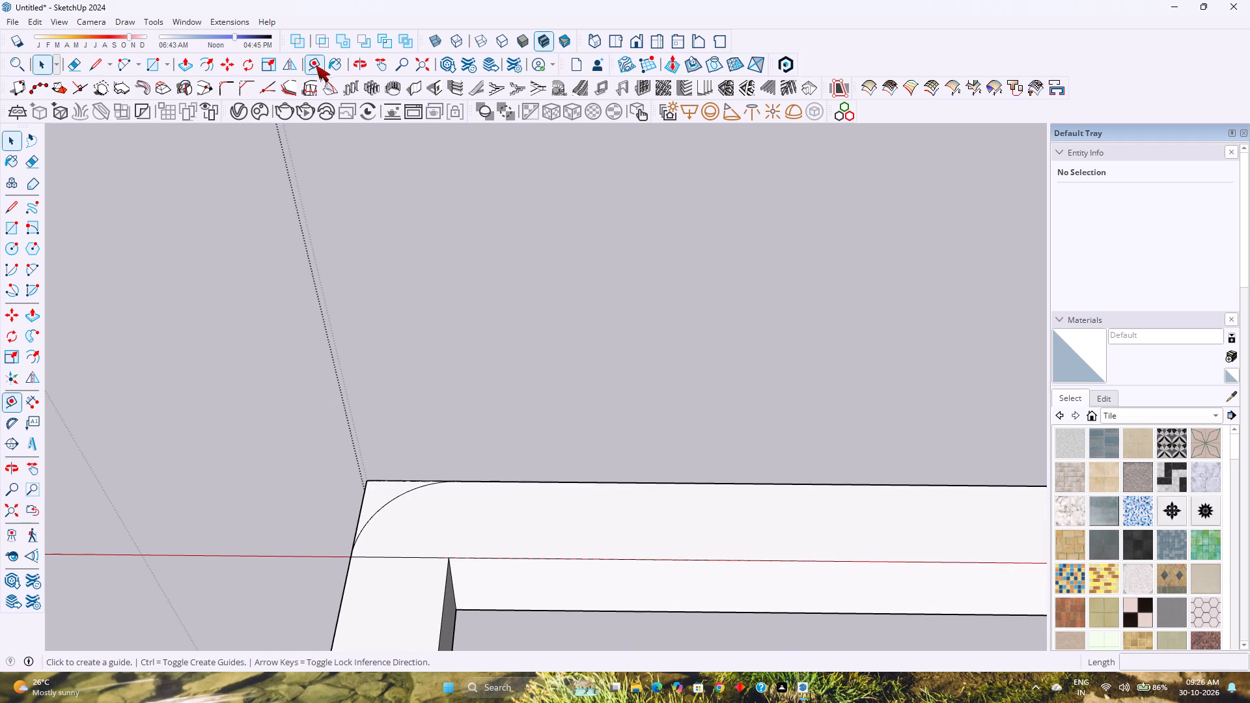
left_click(443, 597)
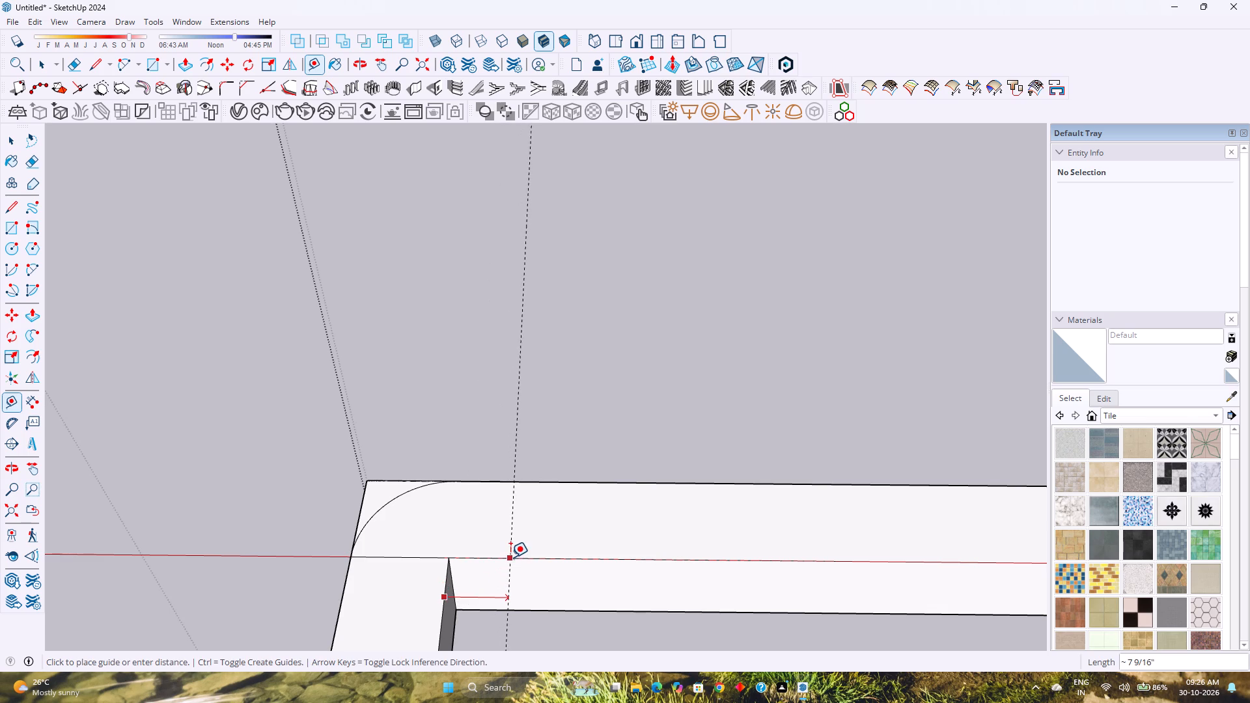
key("6")
key("Return")
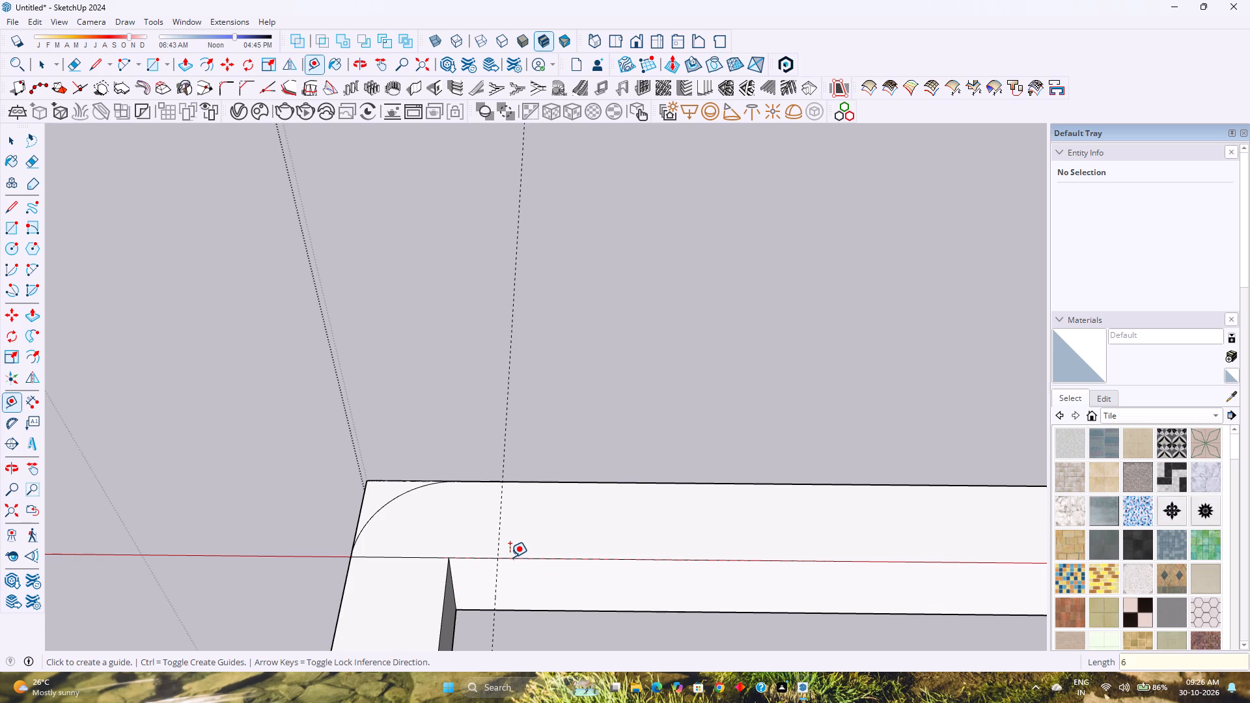
left_click(514, 557)
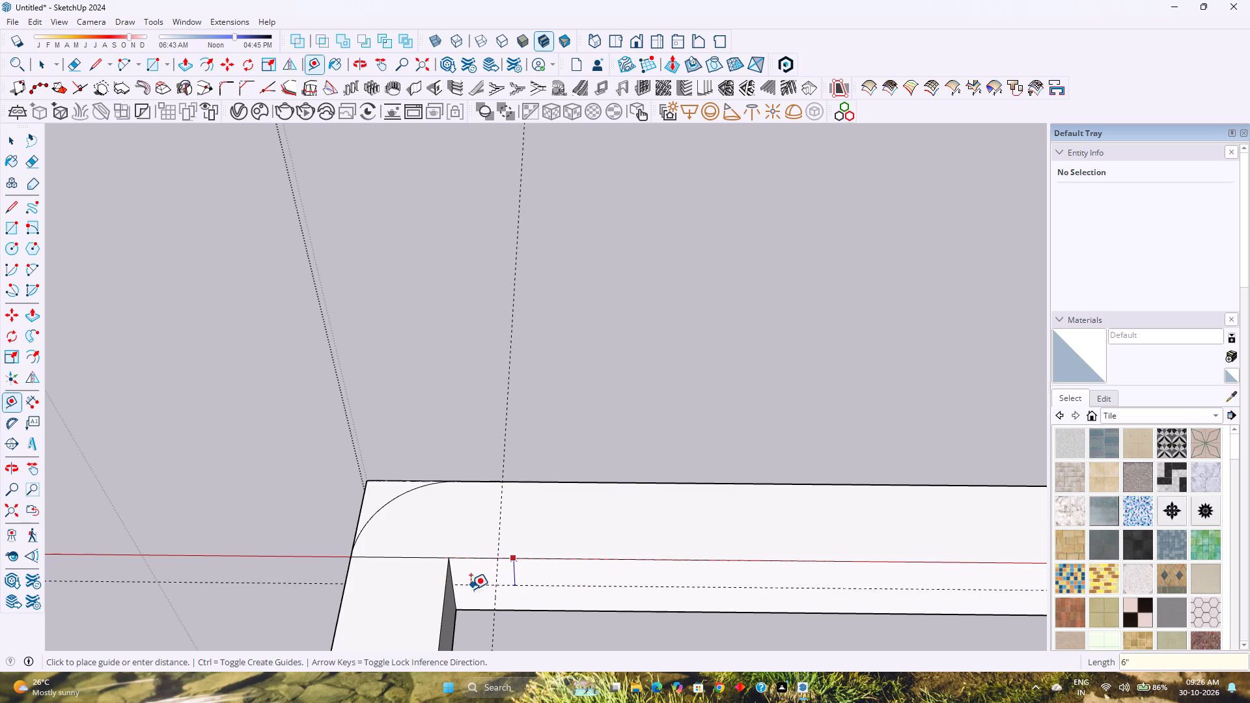
key("6")
key("Return")
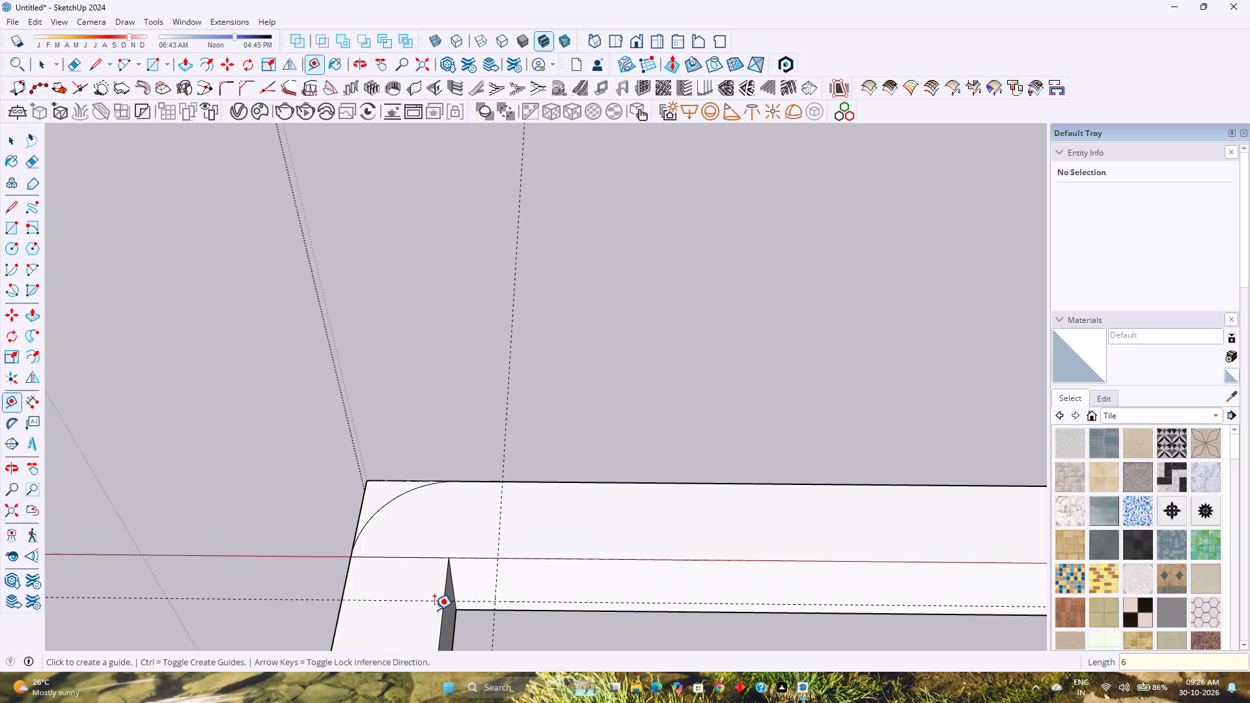
Draw a tangent 6" radius arc between the guide points at the lower arm's inner corner.
key("a")
left_click(443, 601)
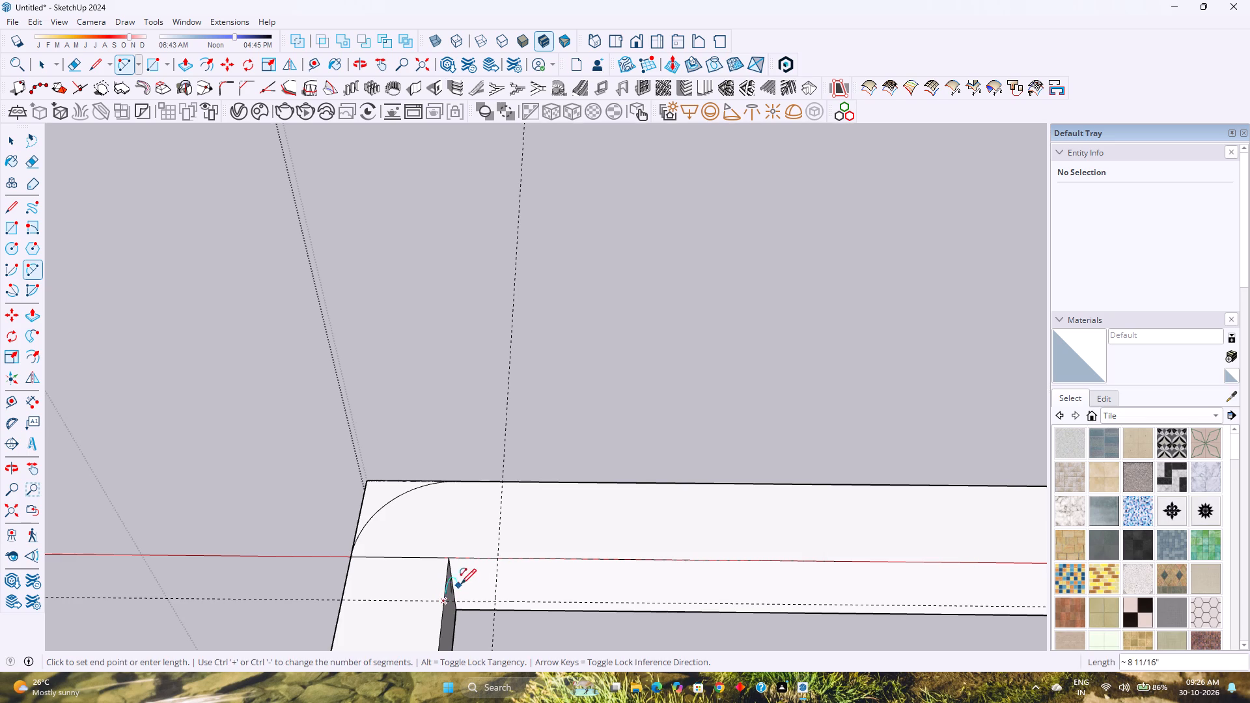
double_click(494, 561)
key("space")
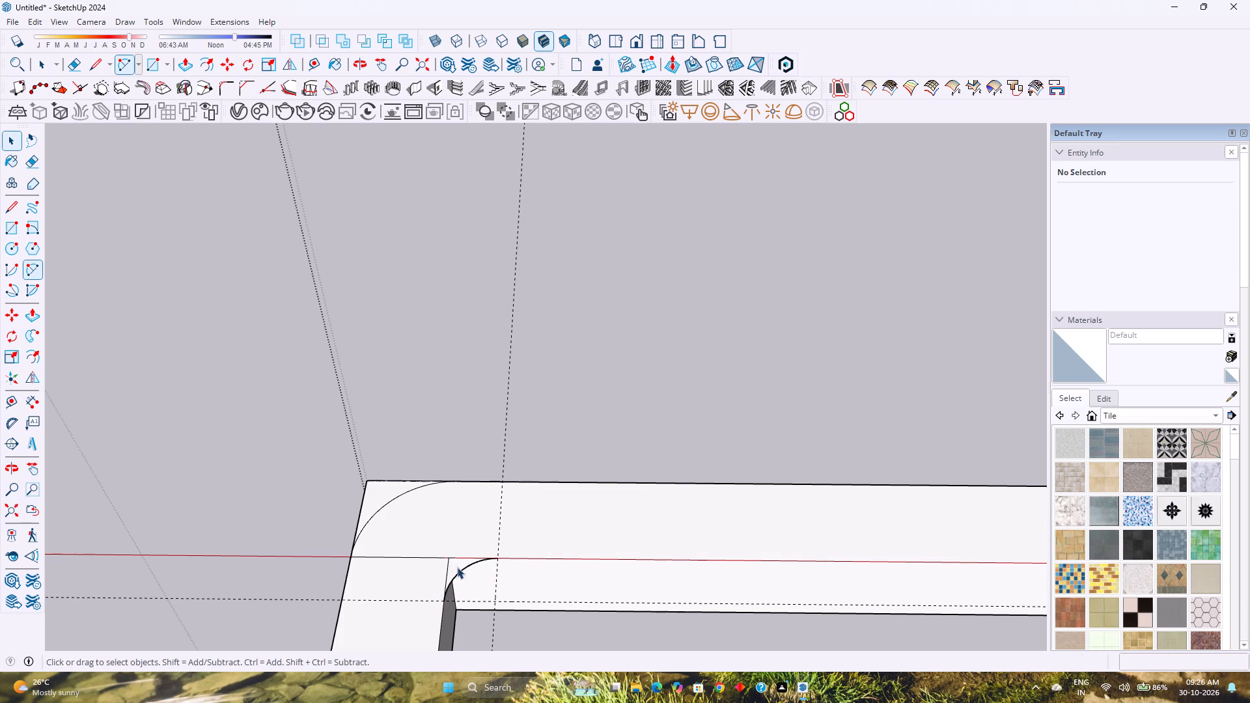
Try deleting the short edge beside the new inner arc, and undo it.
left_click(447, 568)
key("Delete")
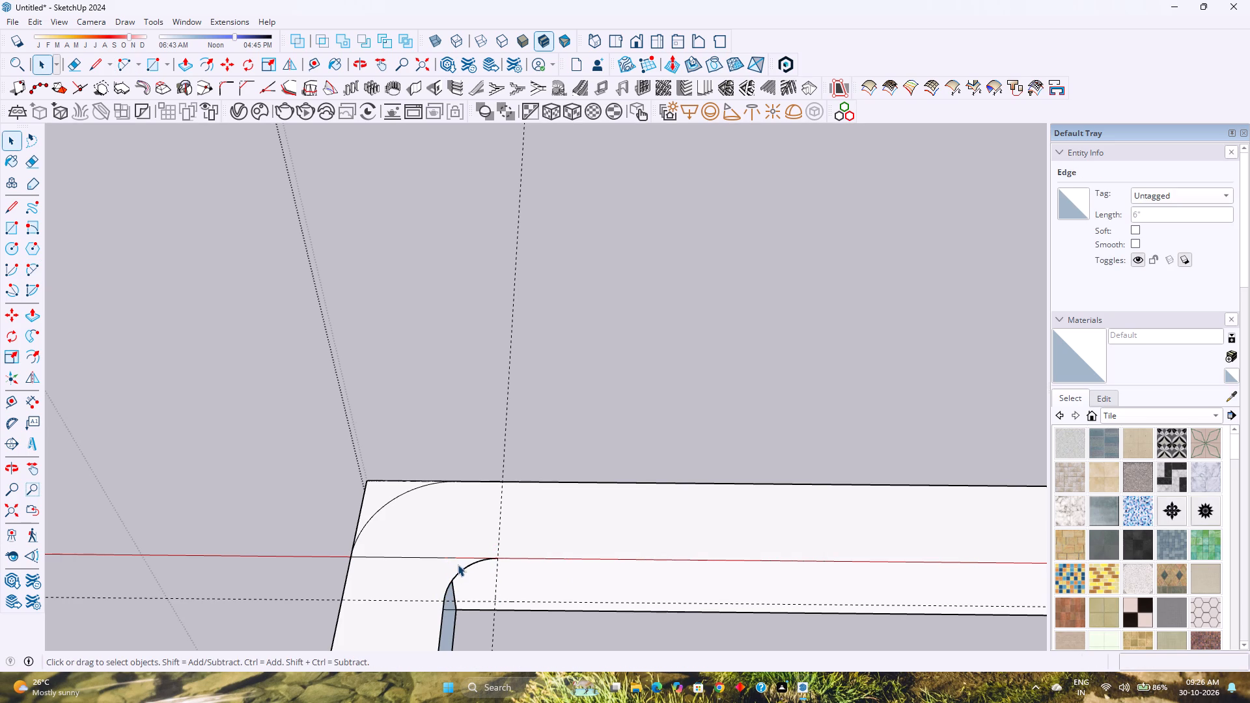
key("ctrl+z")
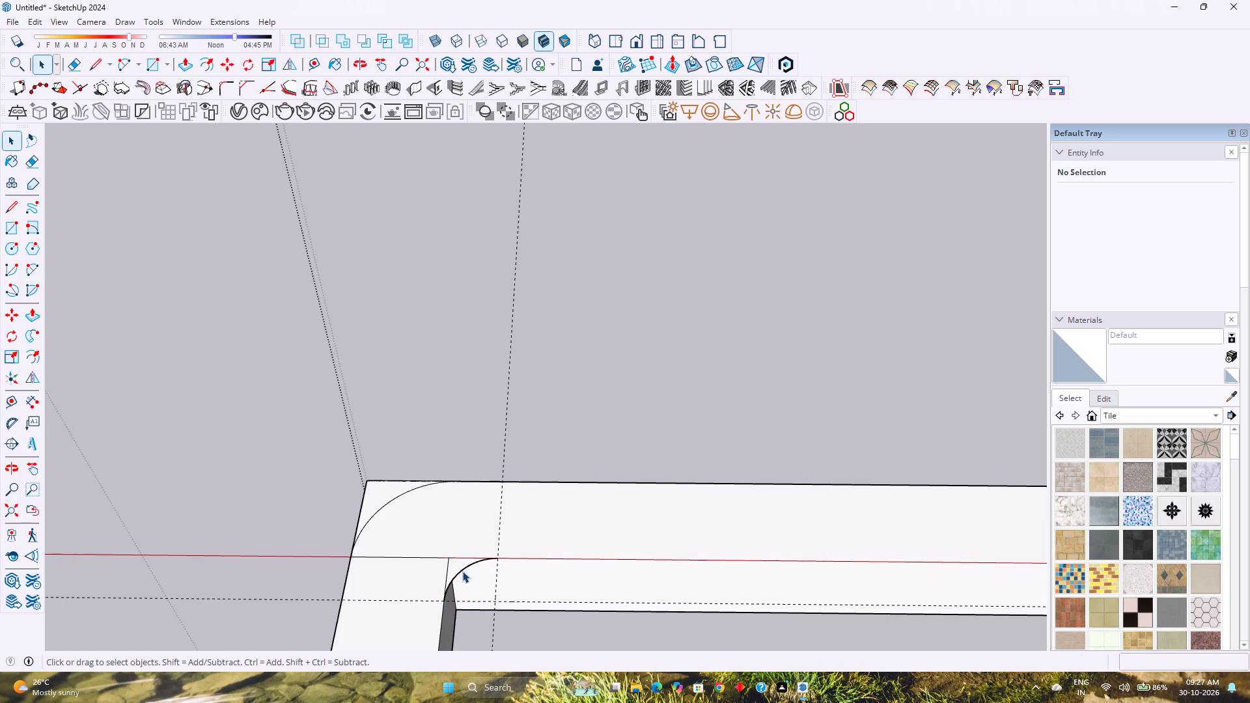
Set the segments of the new inner arc to 80.
left_click(462, 568)
left_click(1164, 232)
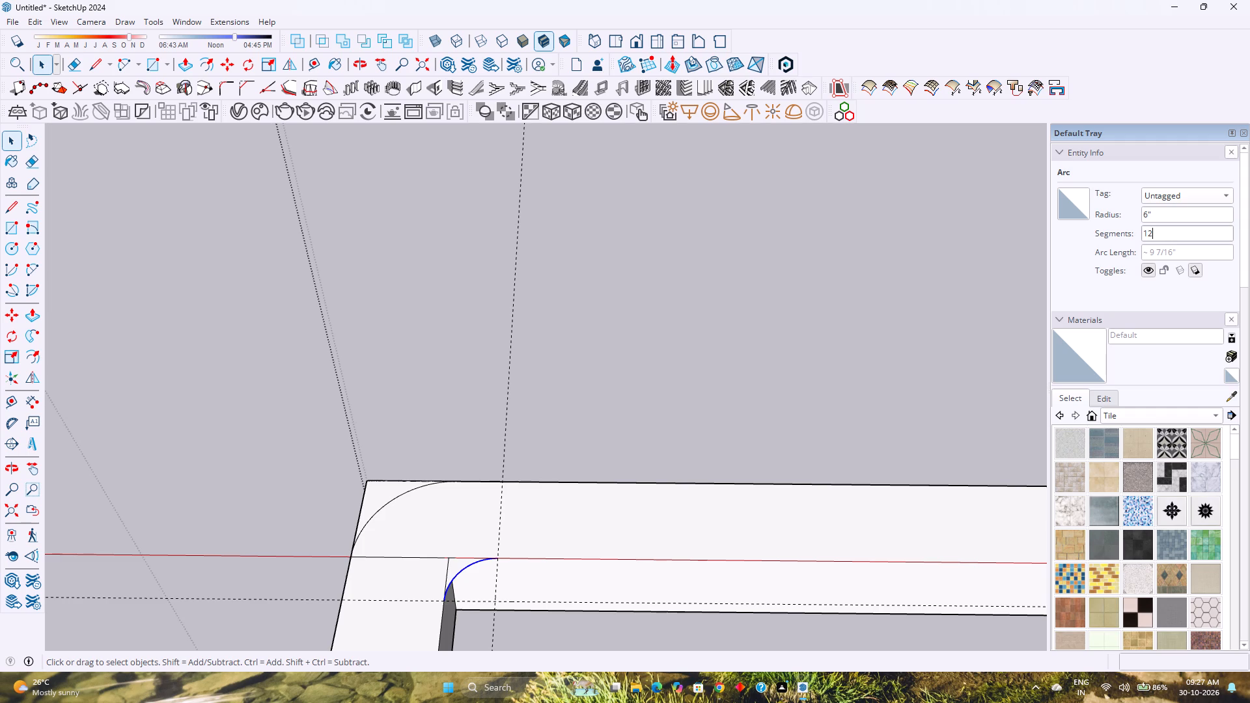
left_click(1163, 232)
type("50")
key("Return")
key("BackSpace")
key("BackSpace")
key("BackSpace")
type("80")
key("Return")
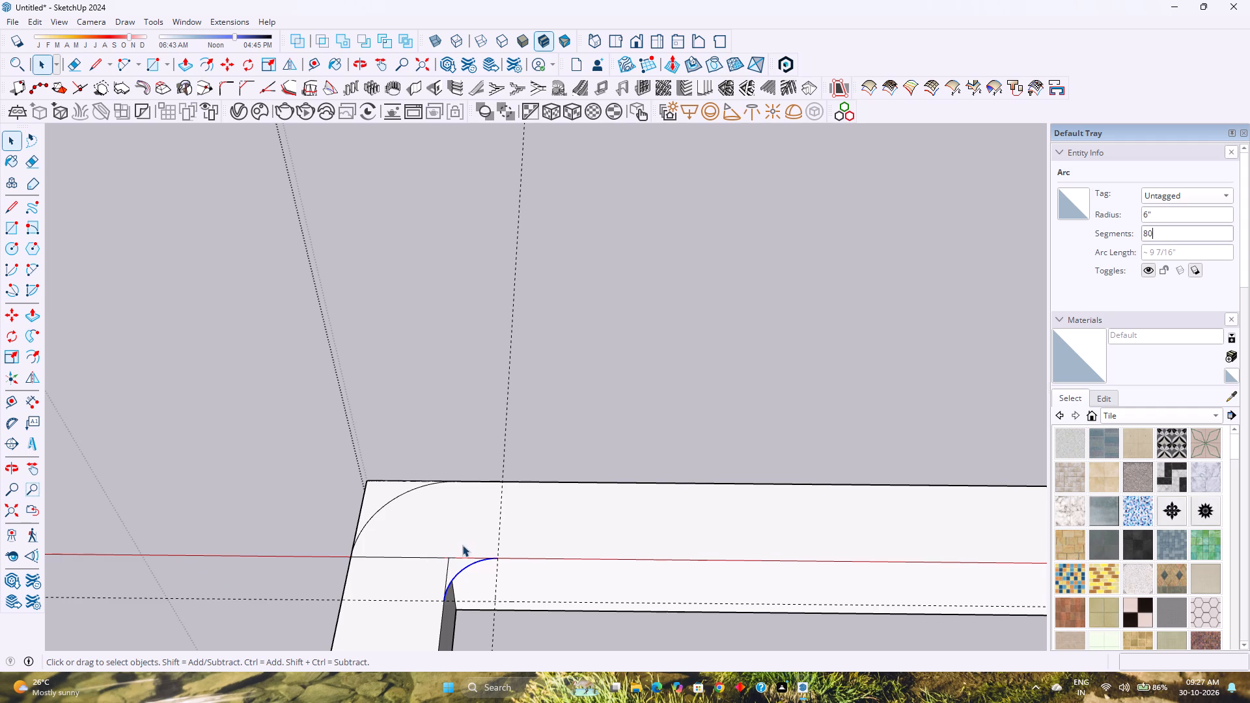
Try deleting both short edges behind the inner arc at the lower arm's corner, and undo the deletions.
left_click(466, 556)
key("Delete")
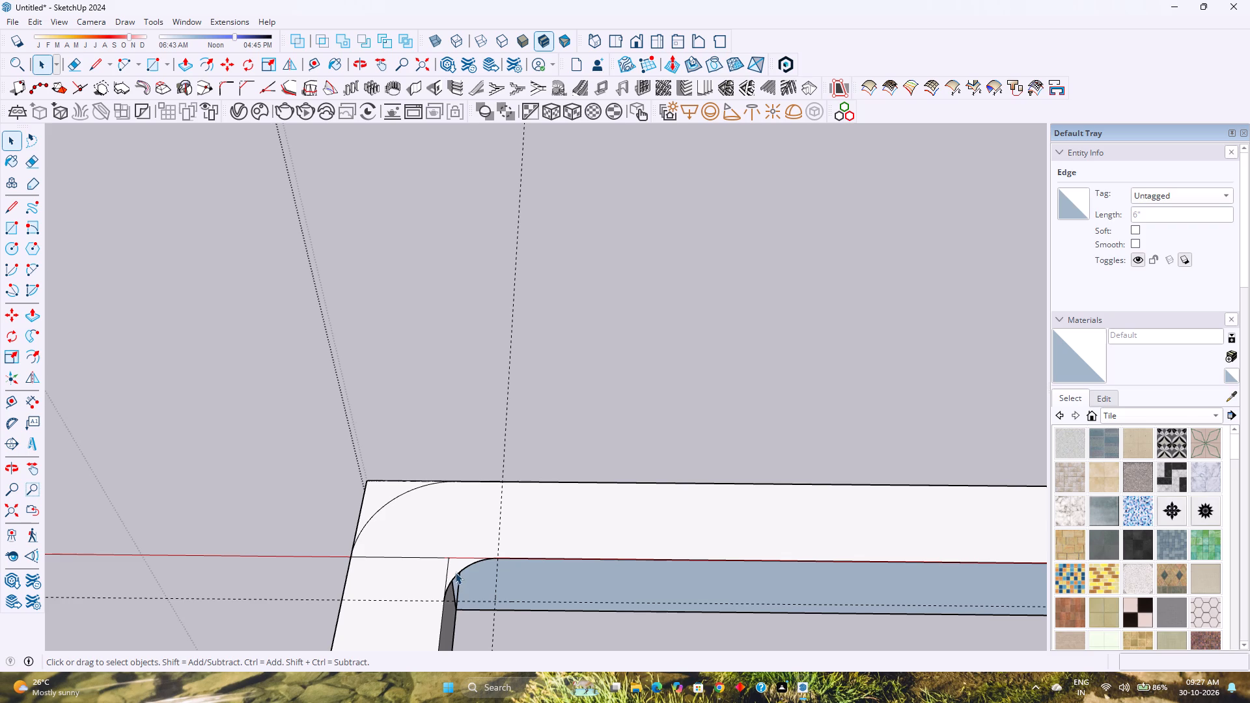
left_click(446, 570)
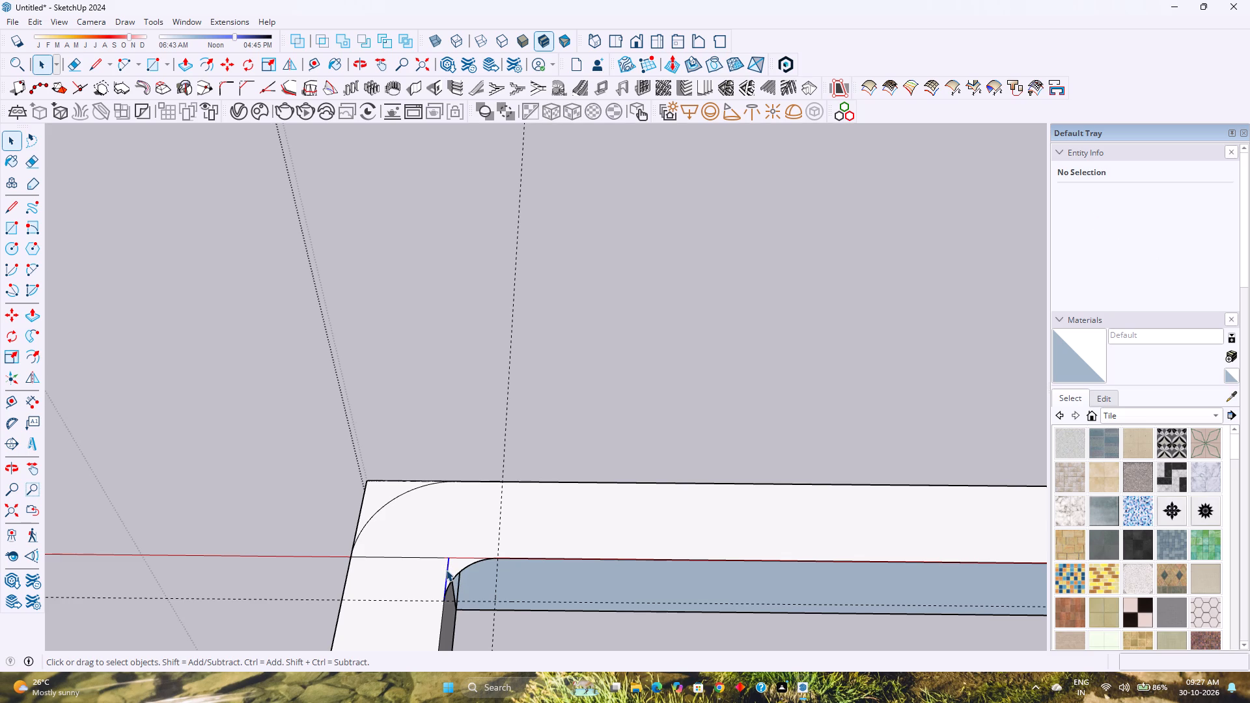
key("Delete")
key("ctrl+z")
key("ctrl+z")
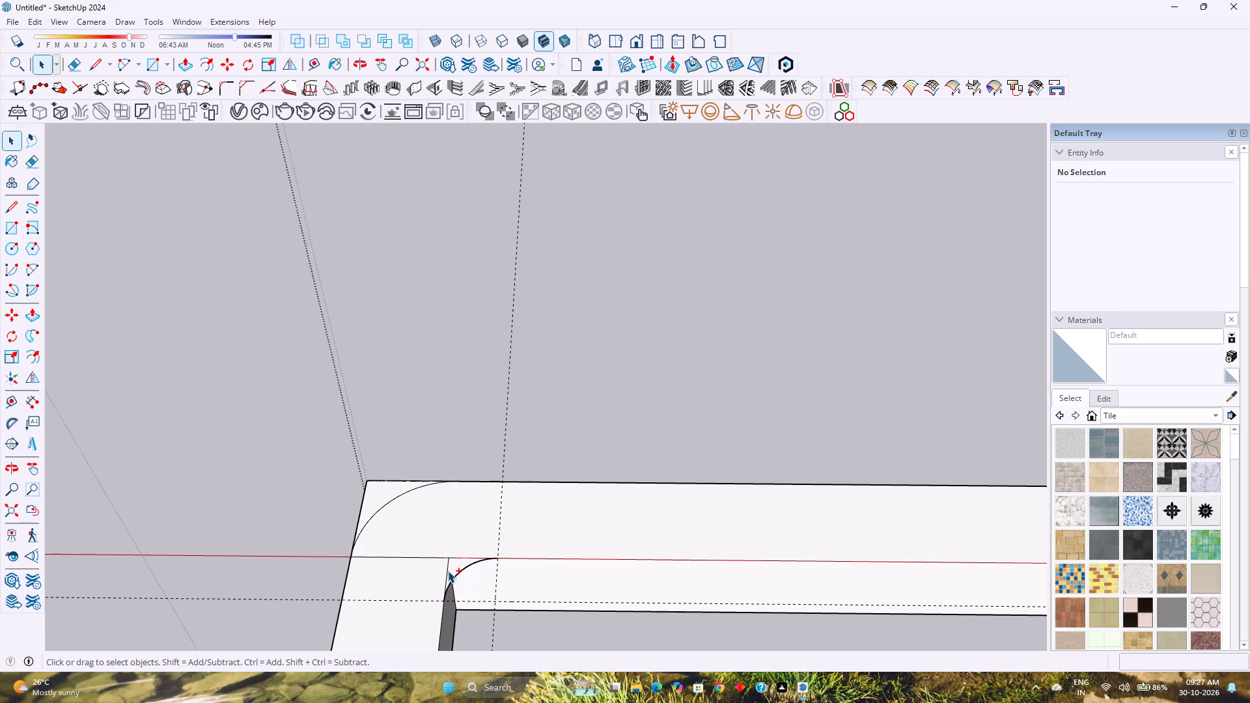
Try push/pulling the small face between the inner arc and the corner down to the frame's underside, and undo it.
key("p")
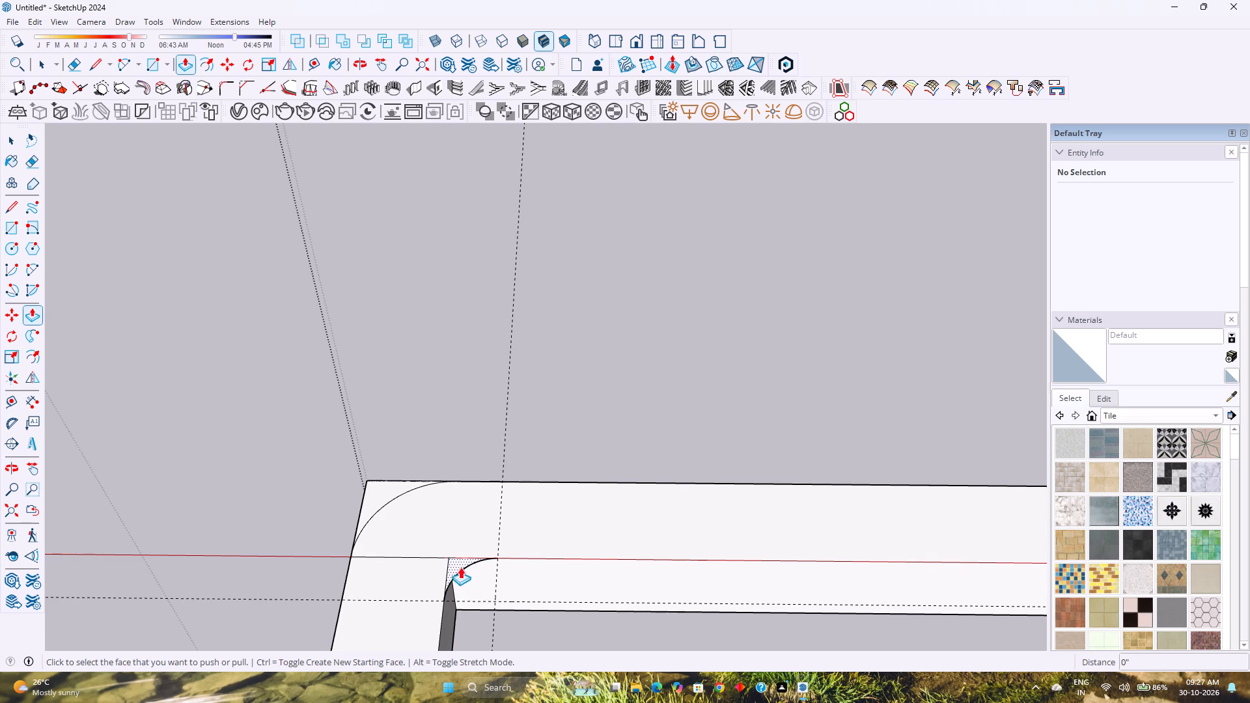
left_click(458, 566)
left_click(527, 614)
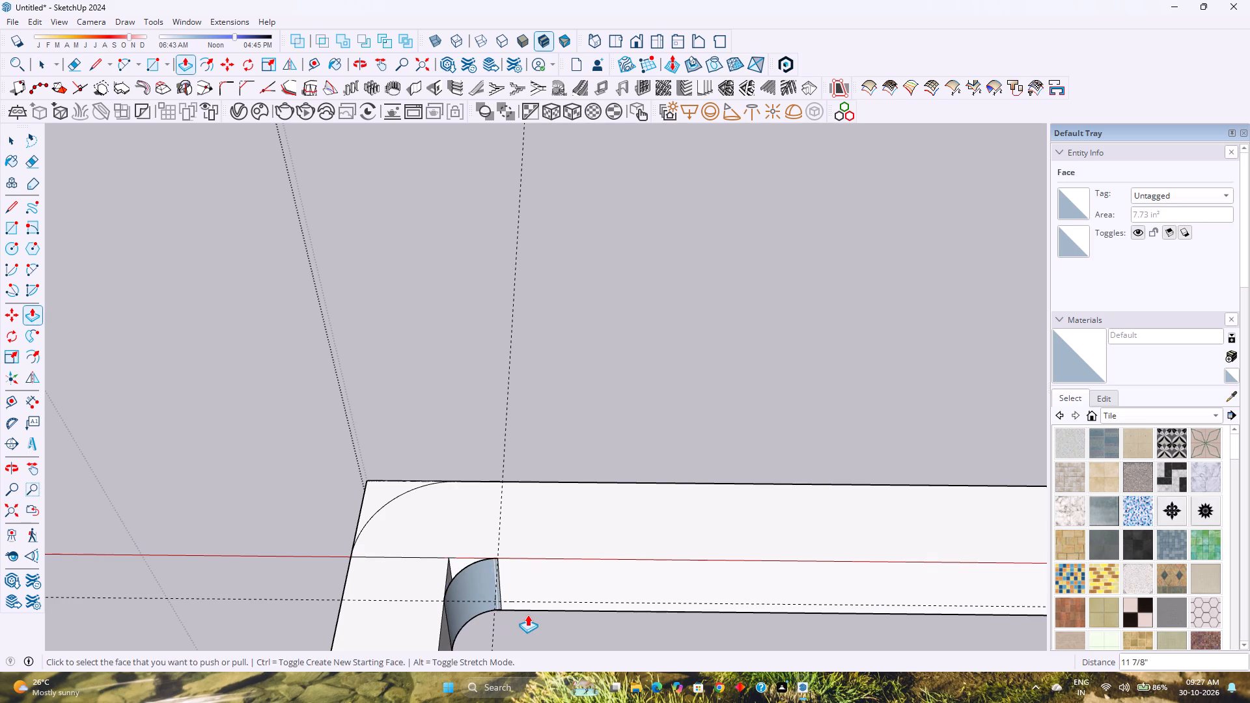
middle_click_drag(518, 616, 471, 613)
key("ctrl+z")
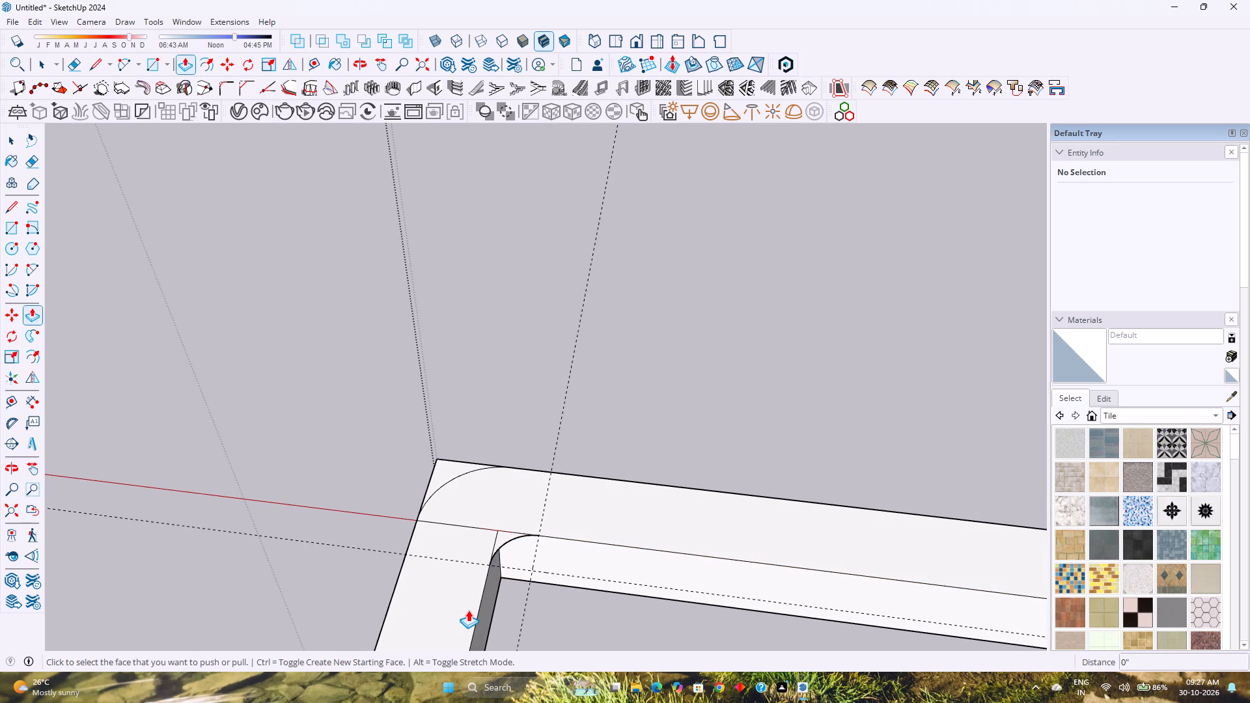
Copy the small inner corner face with its edges 1' straight down to the frame's bottom edge.
key("space")
scroll(497, 555, "up", 3)
left_click(499, 535)
right_click(499, 535)
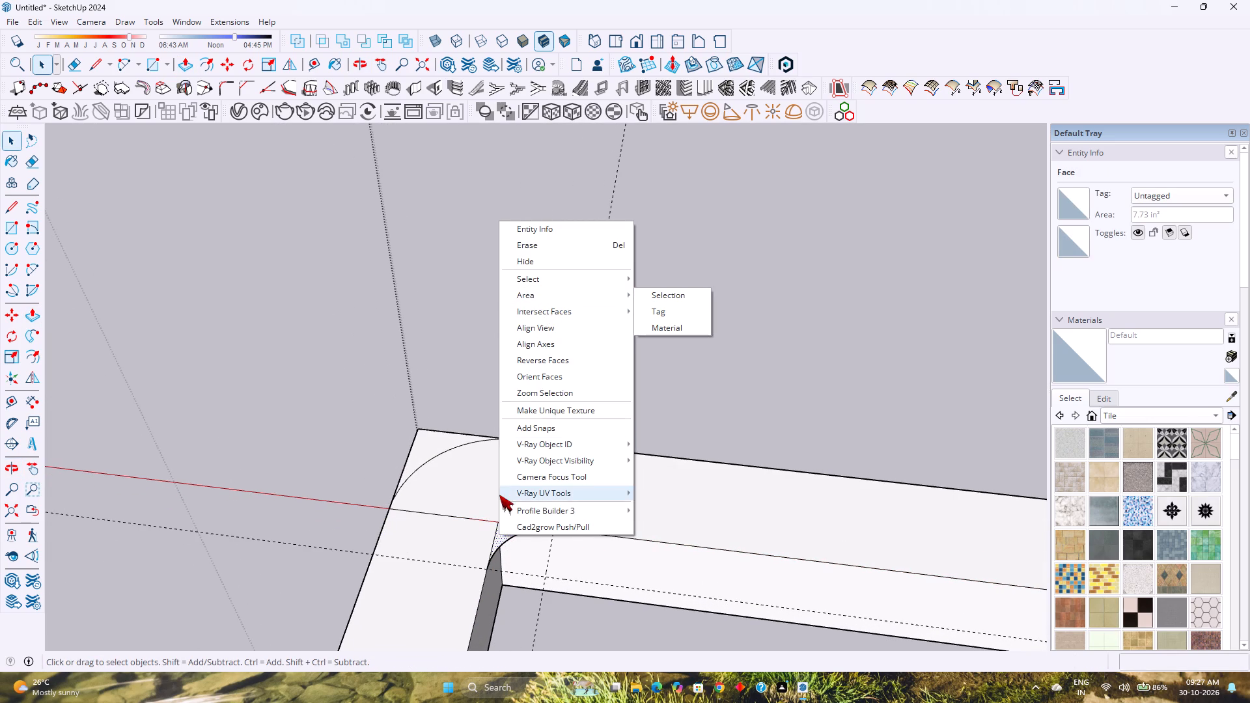
key("Escape")
double_click(507, 533)
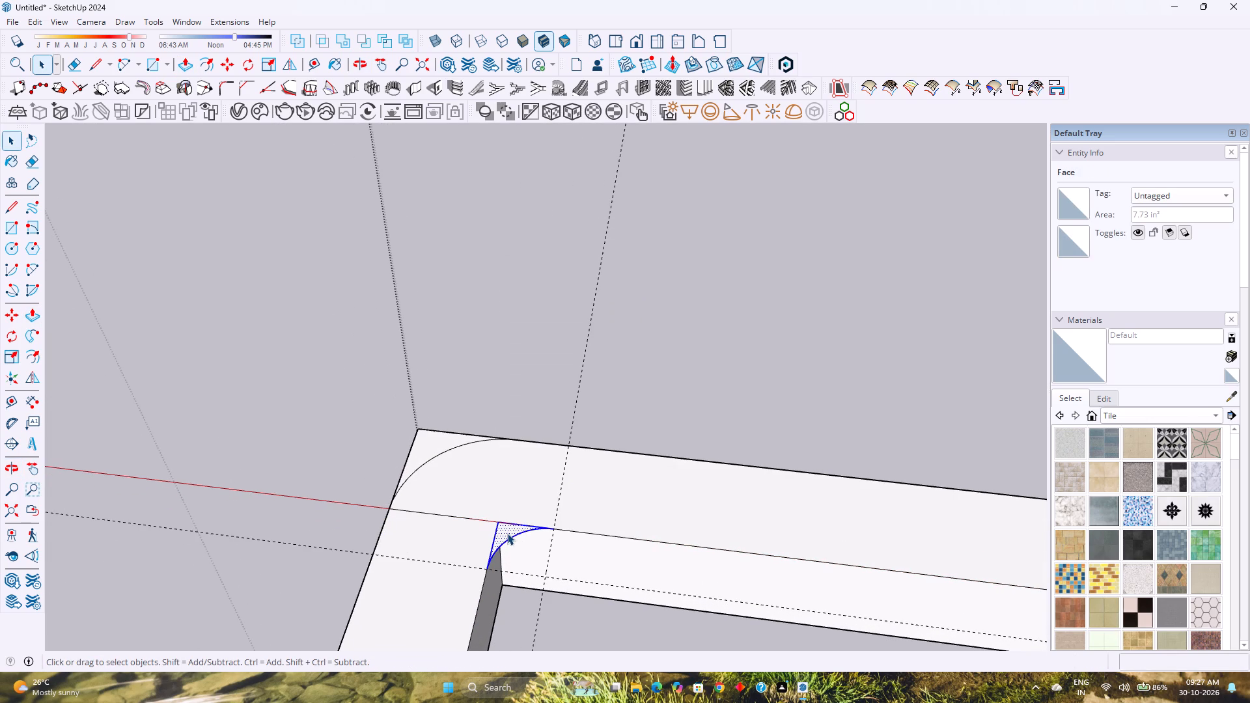
key("m")
left_click(553, 531)
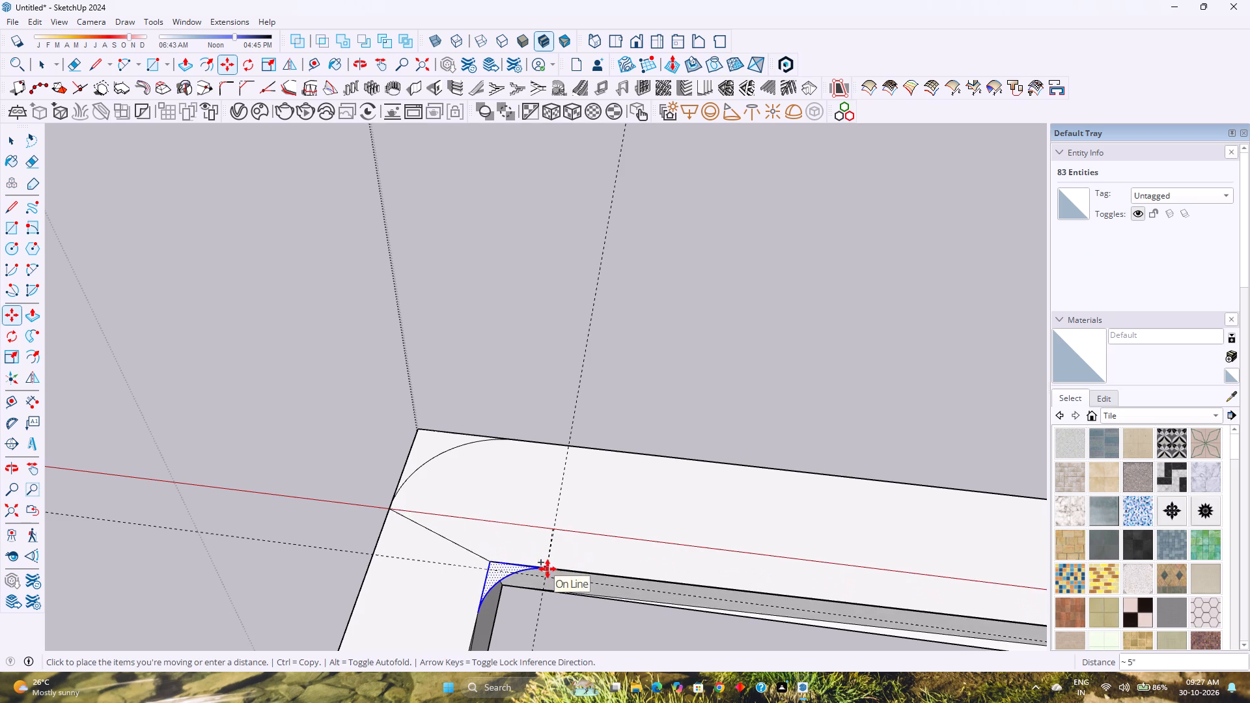
key("Up")
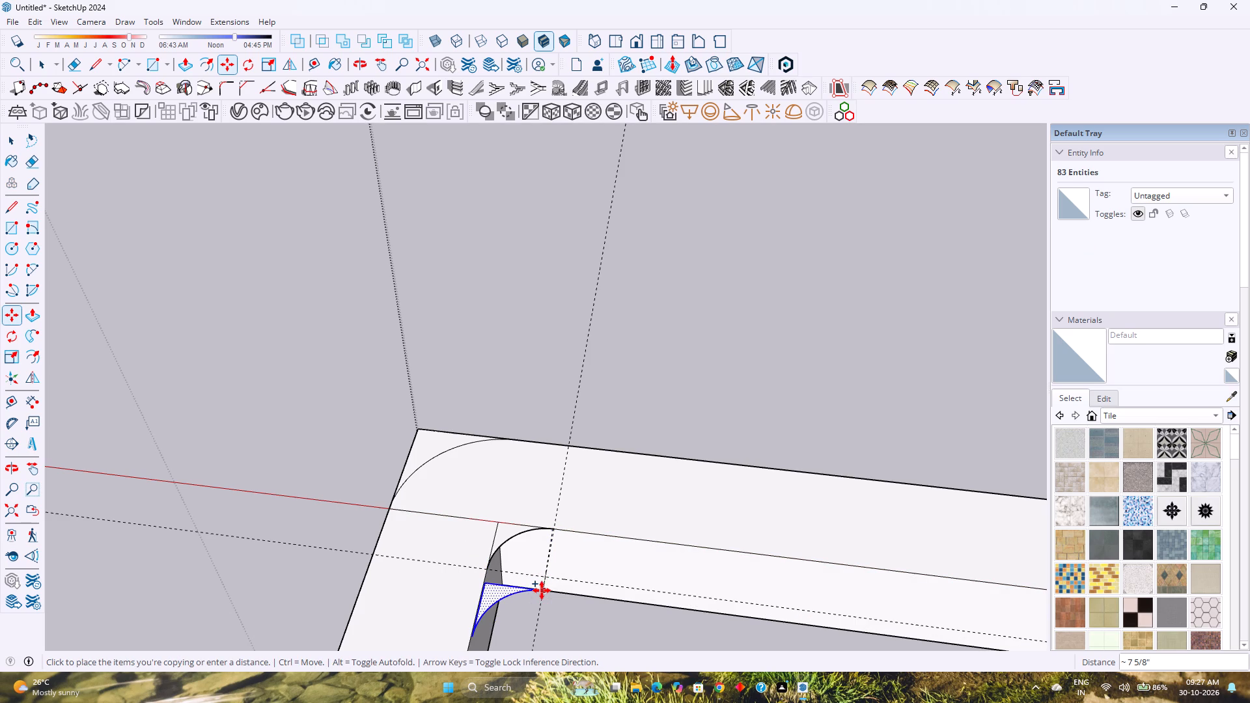
scroll(545, 593, "up", 7)
left_click(557, 591)
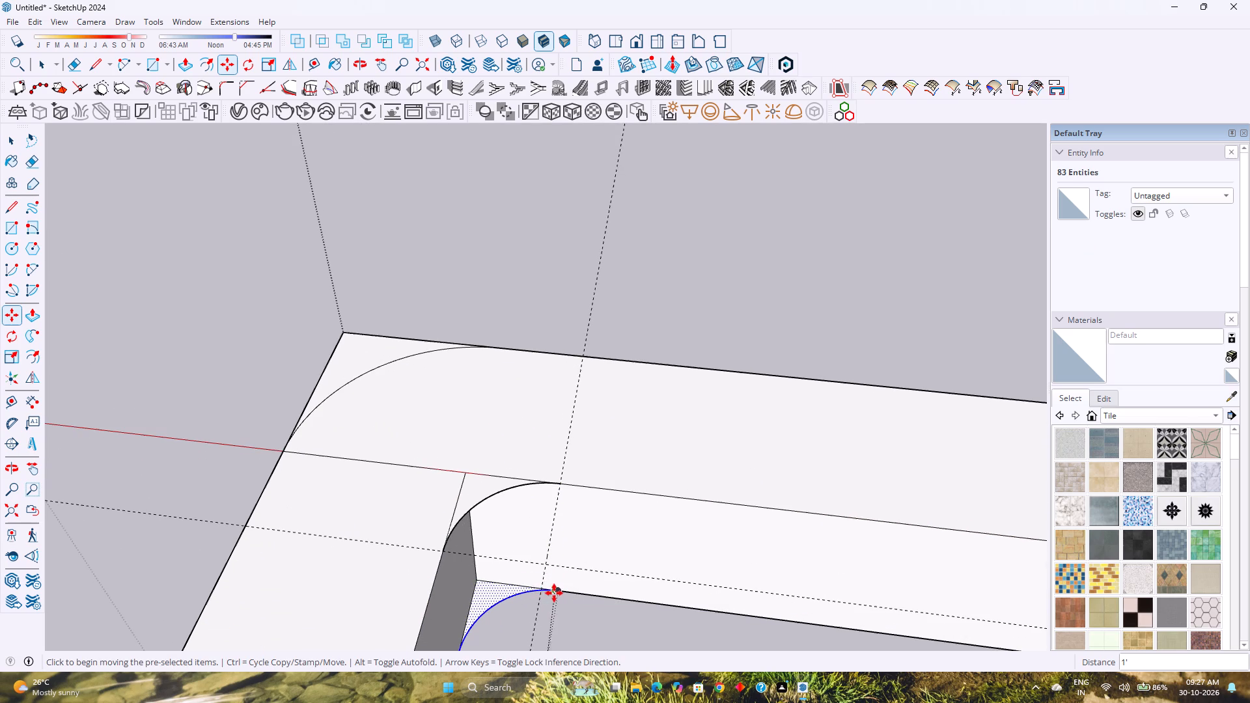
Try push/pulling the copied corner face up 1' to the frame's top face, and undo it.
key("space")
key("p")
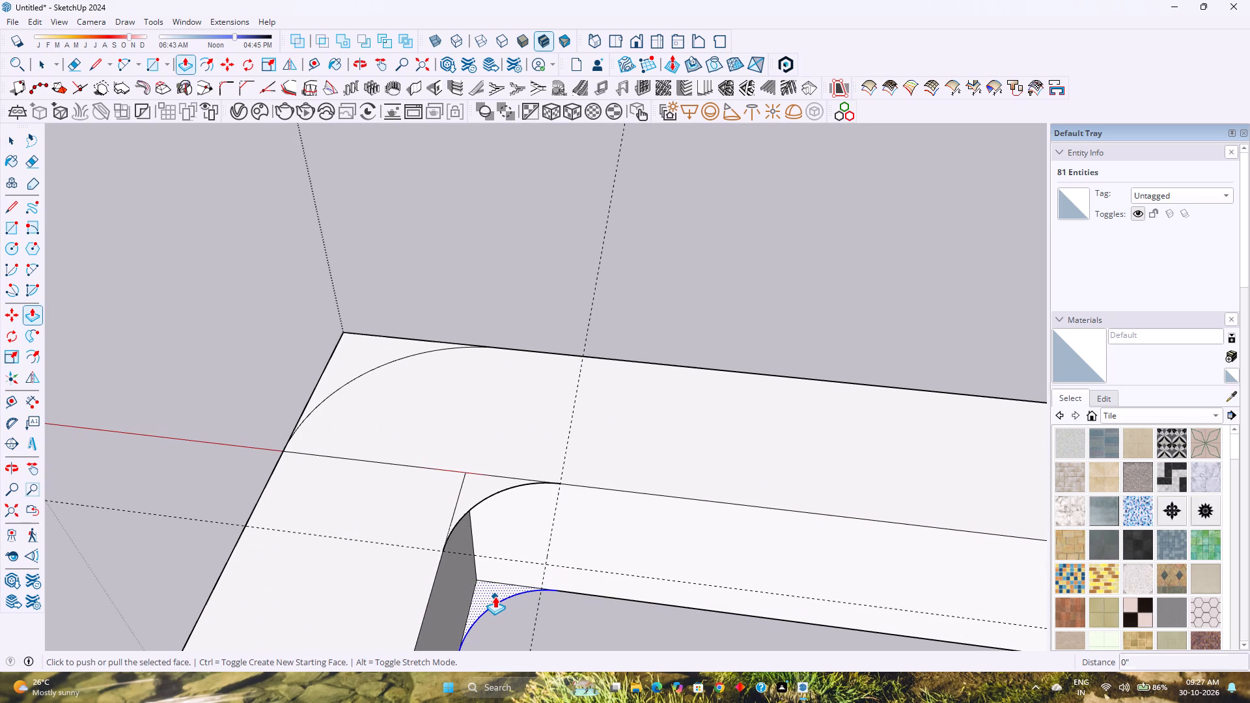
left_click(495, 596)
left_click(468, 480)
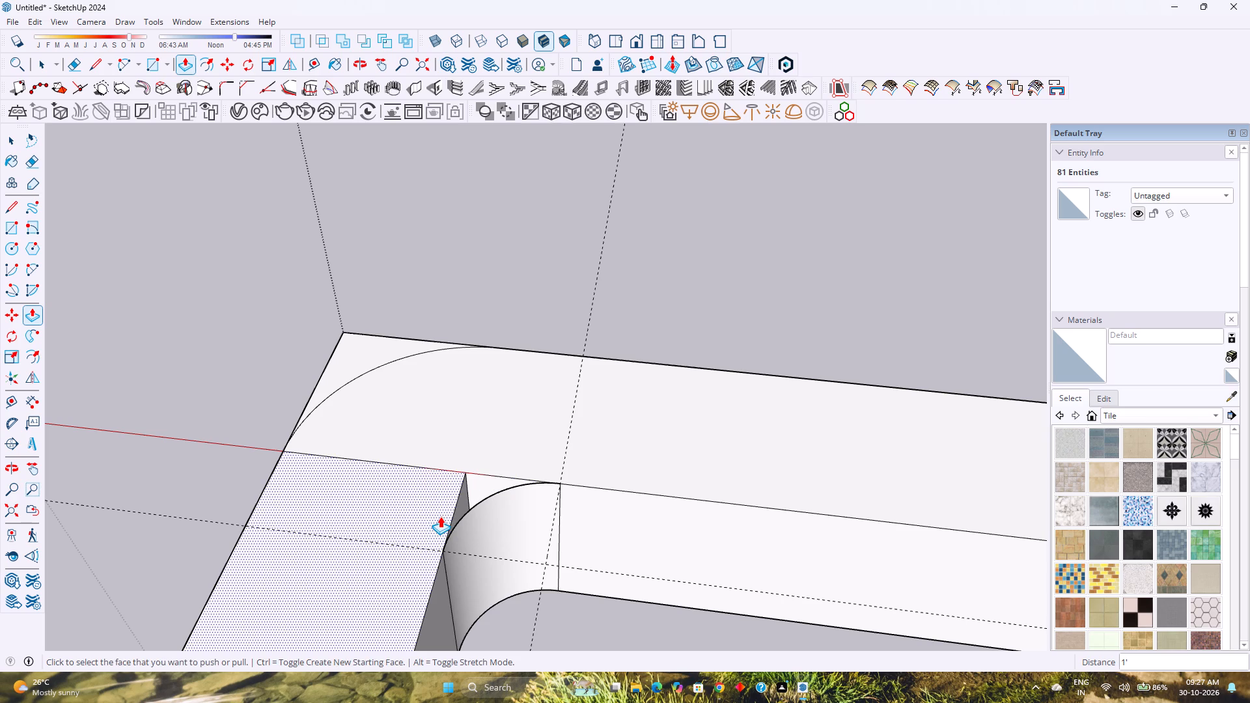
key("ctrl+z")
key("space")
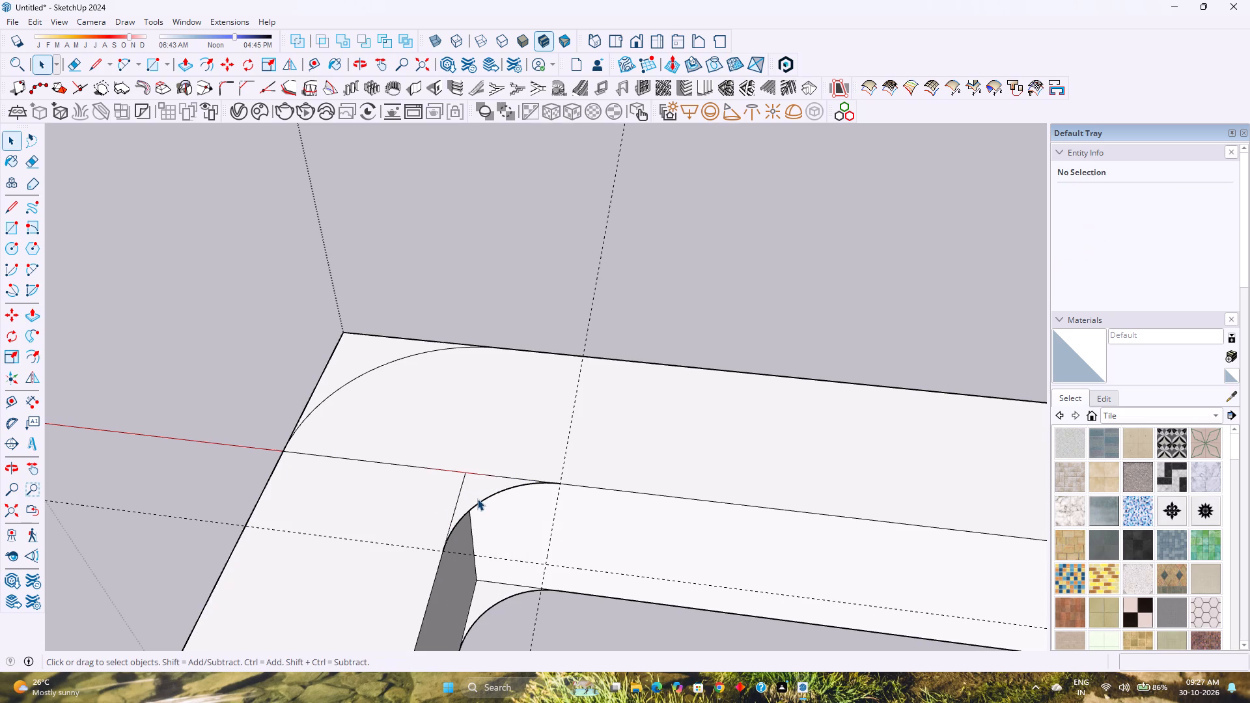
Delete the original inner arc on the top face and push/pull the copied corner face up 1' to that level.
left_click(481, 501)
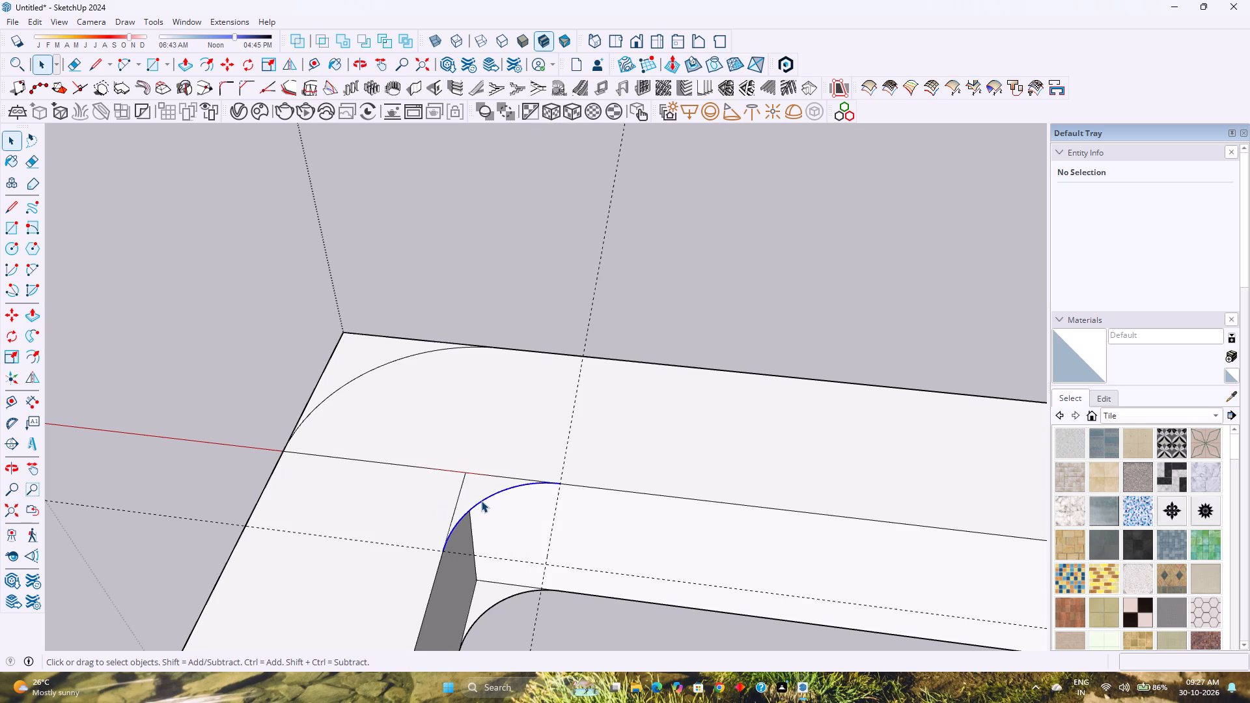
key("Delete")
key("p")
left_click(494, 592)
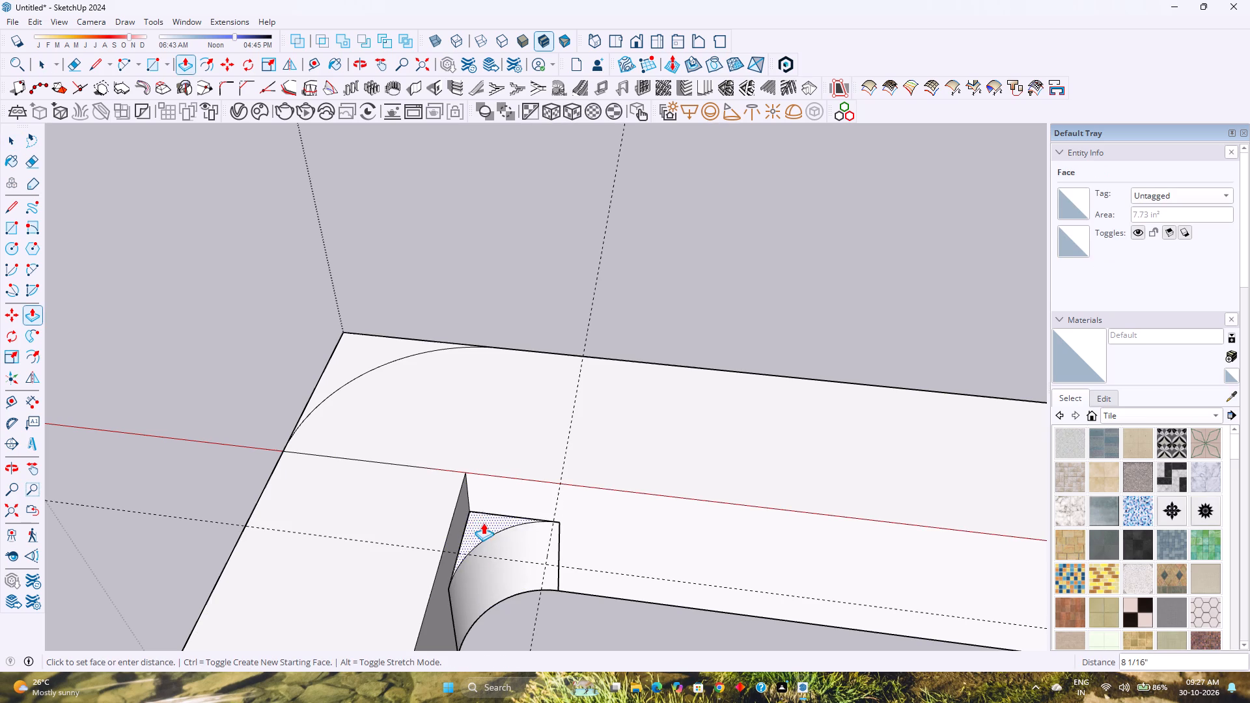
left_click(436, 557)
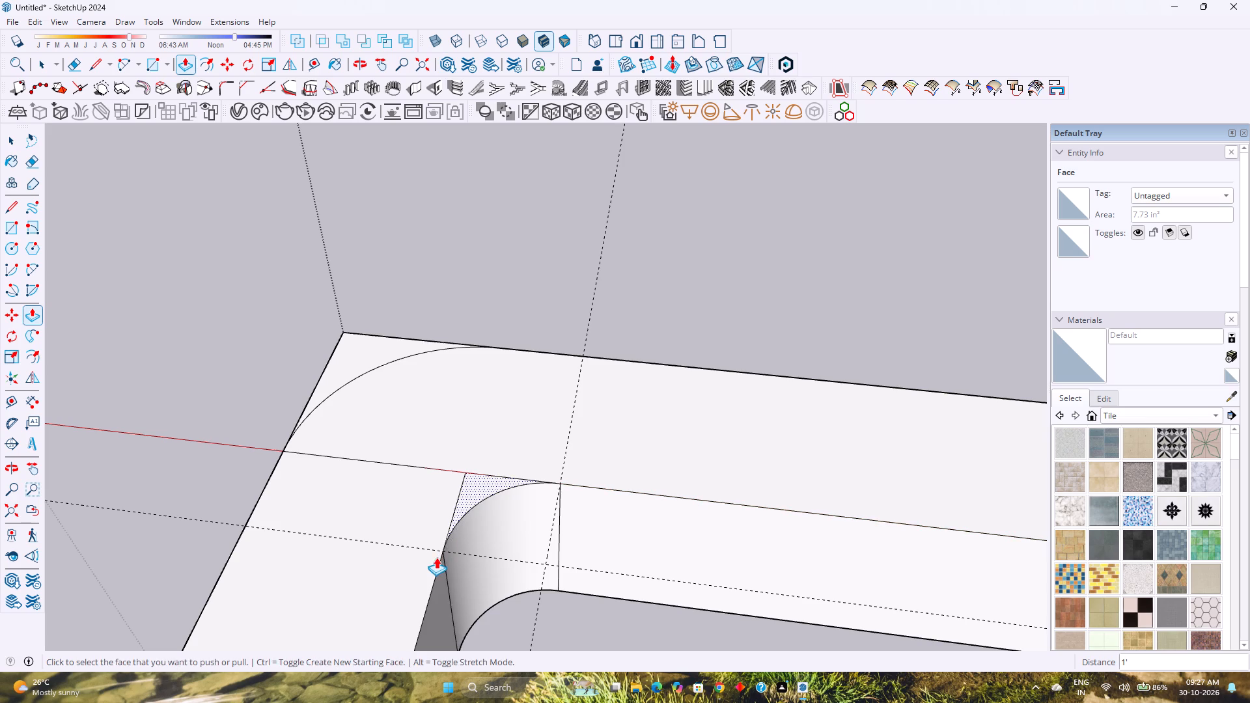
Push/pull the sharp corner face outside the outer arc through the 1' thickness to round the lower arm's outer corner.
middle_click_drag(403, 544, 576, 616)
middle_click_drag(317, 509, 630, 398)
scroll(635, 397, "down", 4)
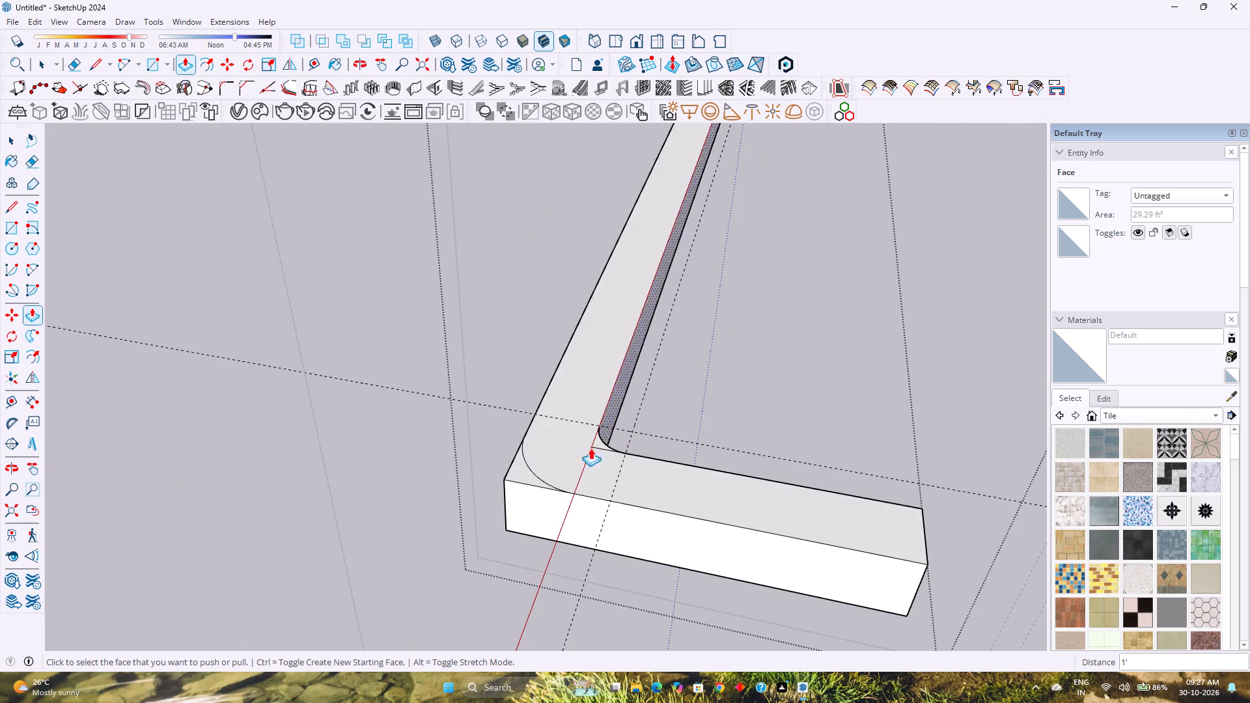
left_click(515, 475)
left_click(518, 527)
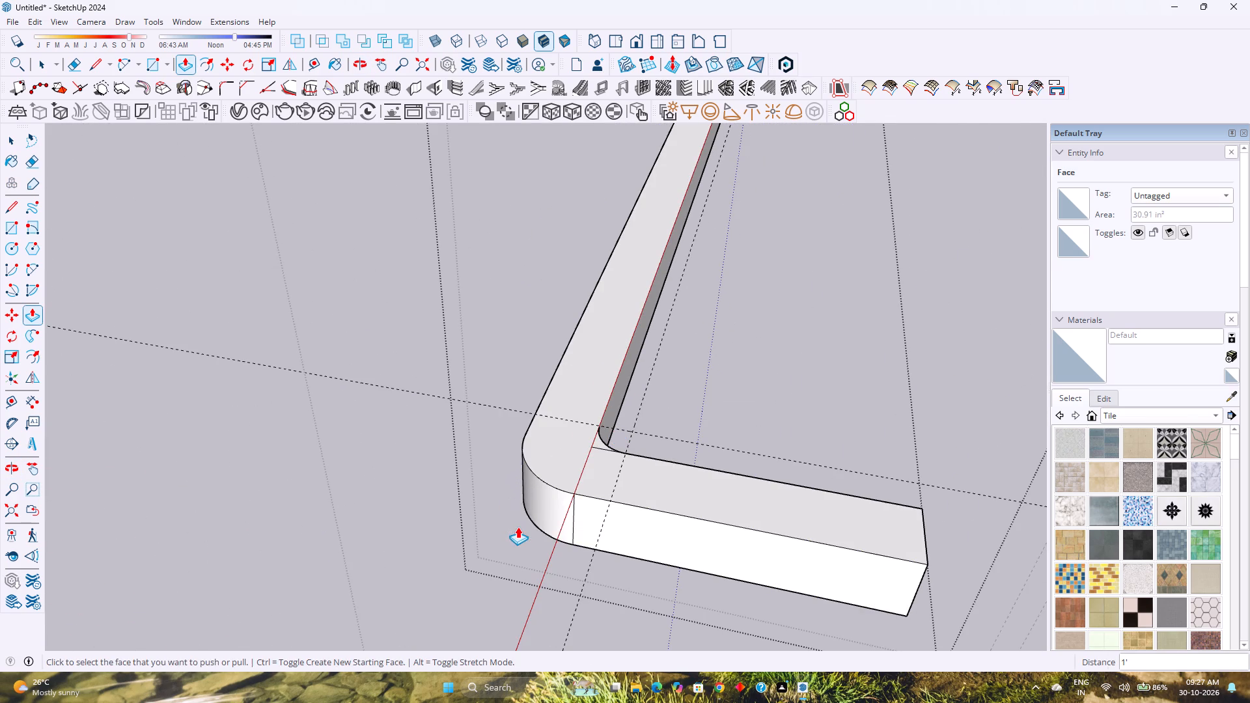
Erase the leftover seam edges between the inner and outer rounding on the lower arm's corner face.
scroll(506, 532, "down", 5)
scroll(559, 493, "up", 11)
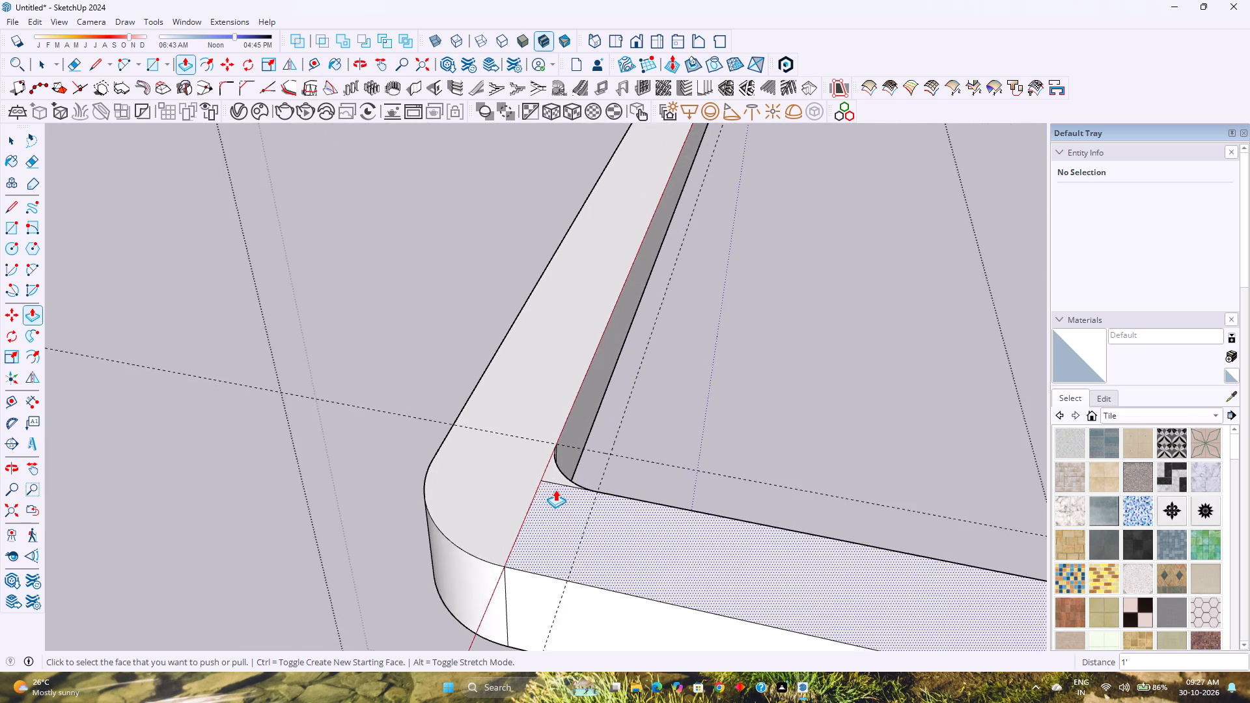
scroll(555, 489, "up", 2)
key("e")
left_click(555, 482)
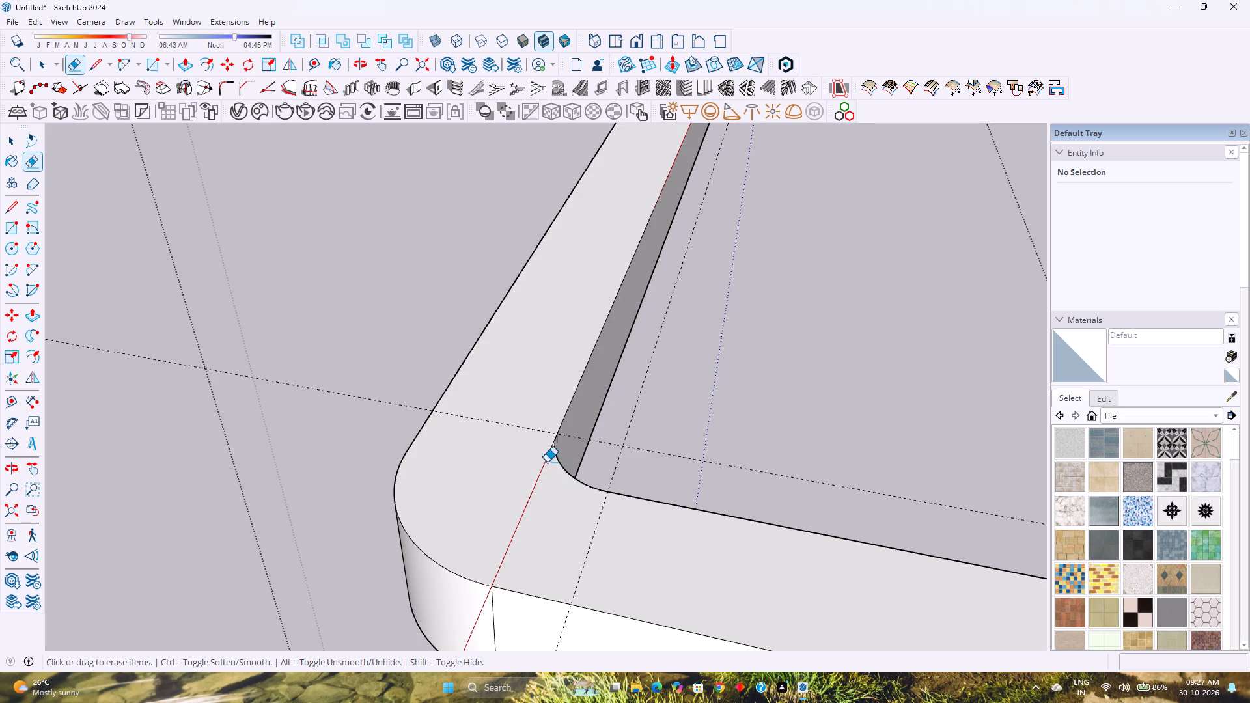
left_click(546, 460)
left_click(529, 495)
scroll(529, 495, "down", 17)
middle_click_drag(543, 495, 286, 564)
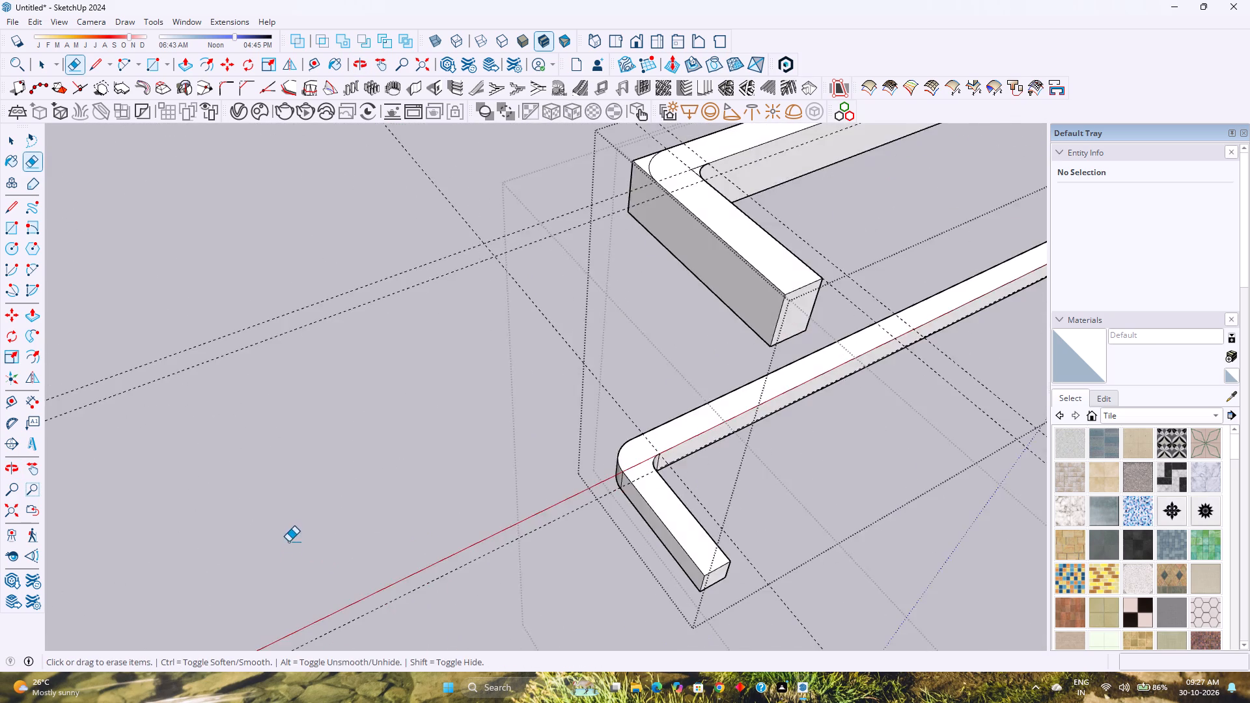
Copy the upper arm's inner corner face straight down 1' 6" to the arm's bottom edge.
scroll(288, 540, "down", 7)
middle_click_drag(427, 522, 222, 575)
scroll(398, 391, "up", 5)
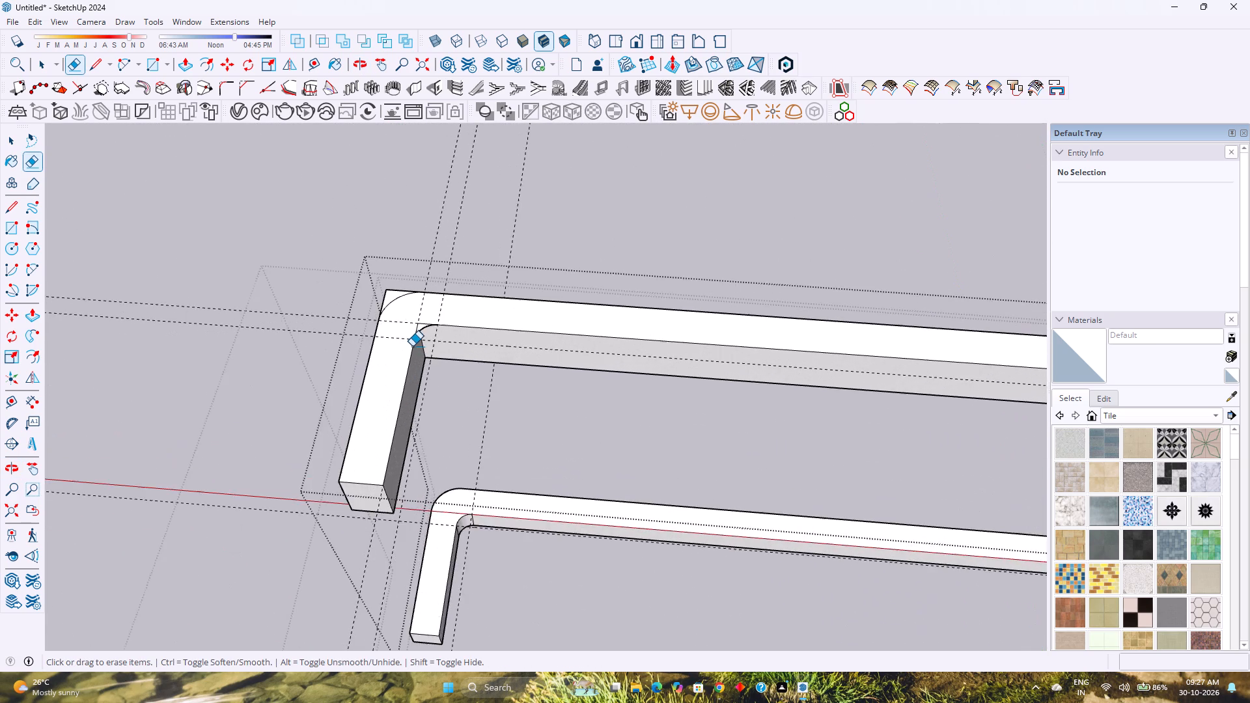
scroll(412, 346, "up", 12)
key("p")
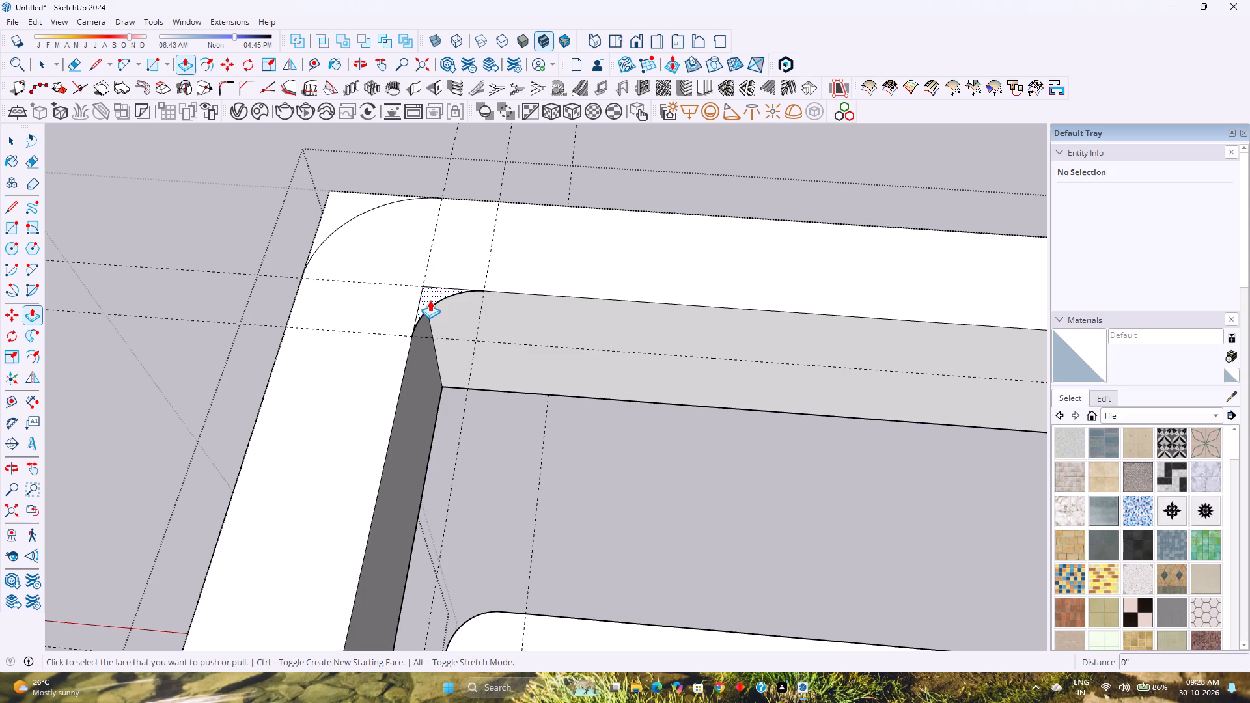
left_click(430, 300)
key("Escape")
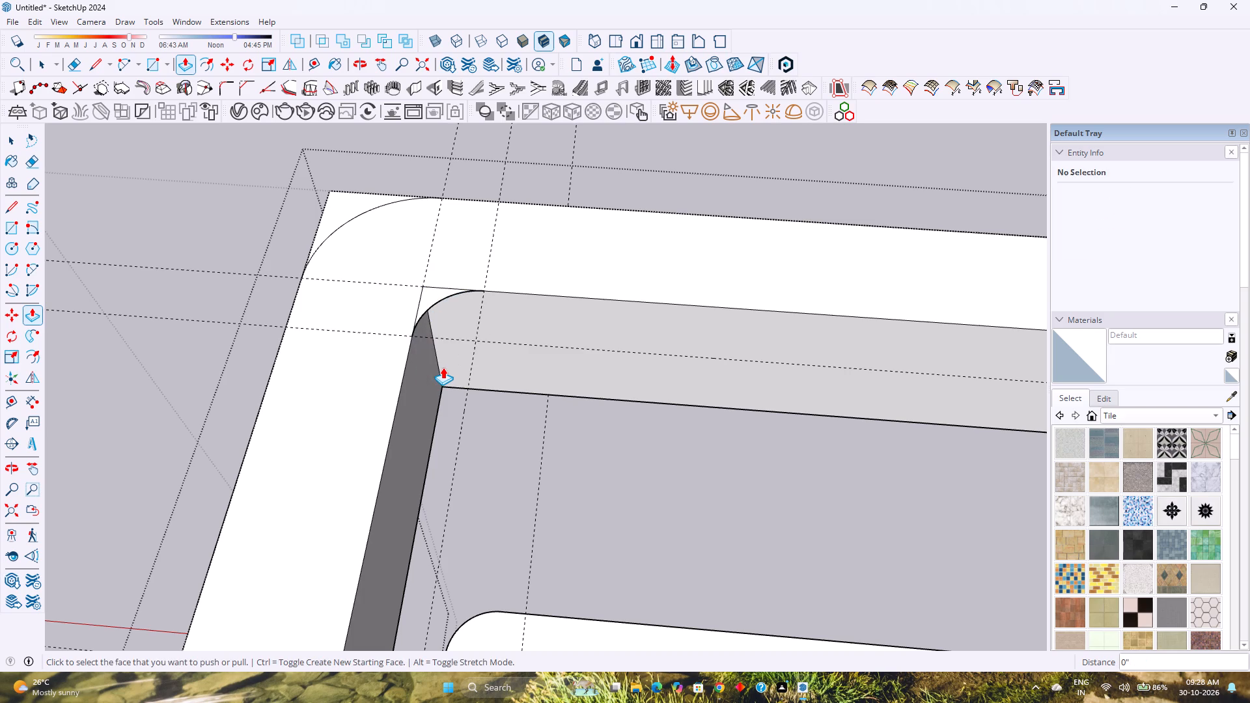
key("space")
double_click(429, 296)
key("m")
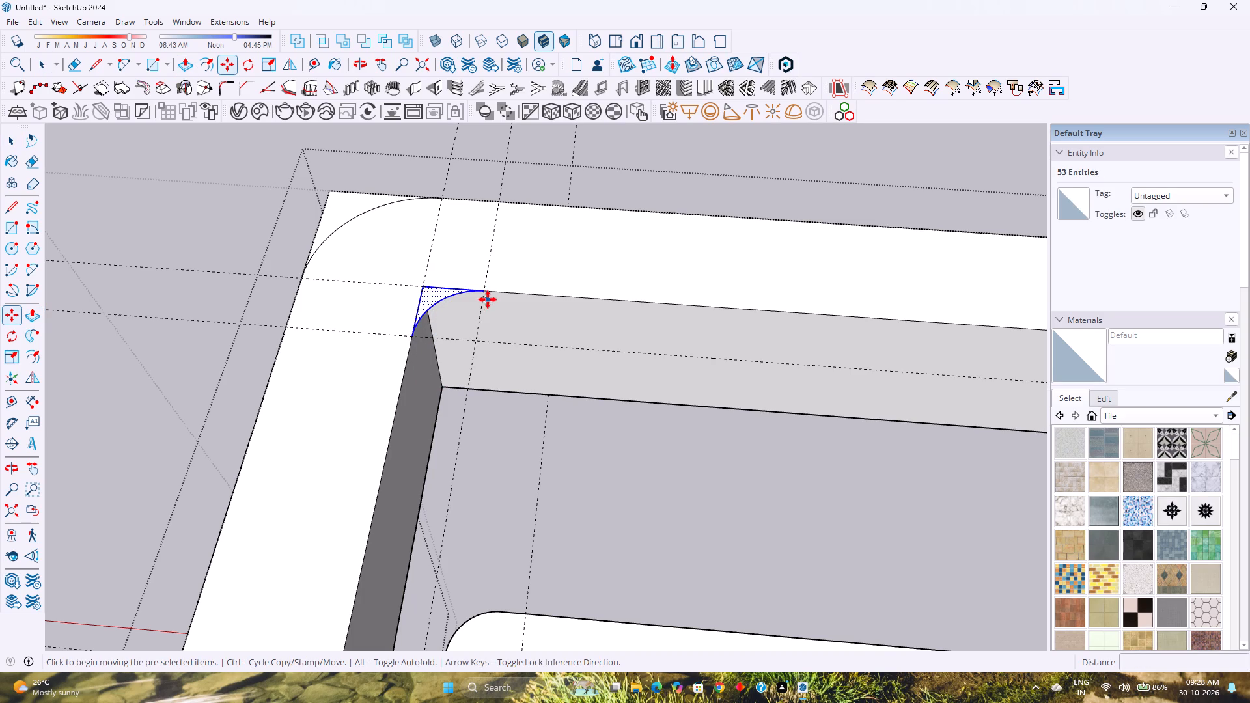
left_click(486, 293)
key("Up")
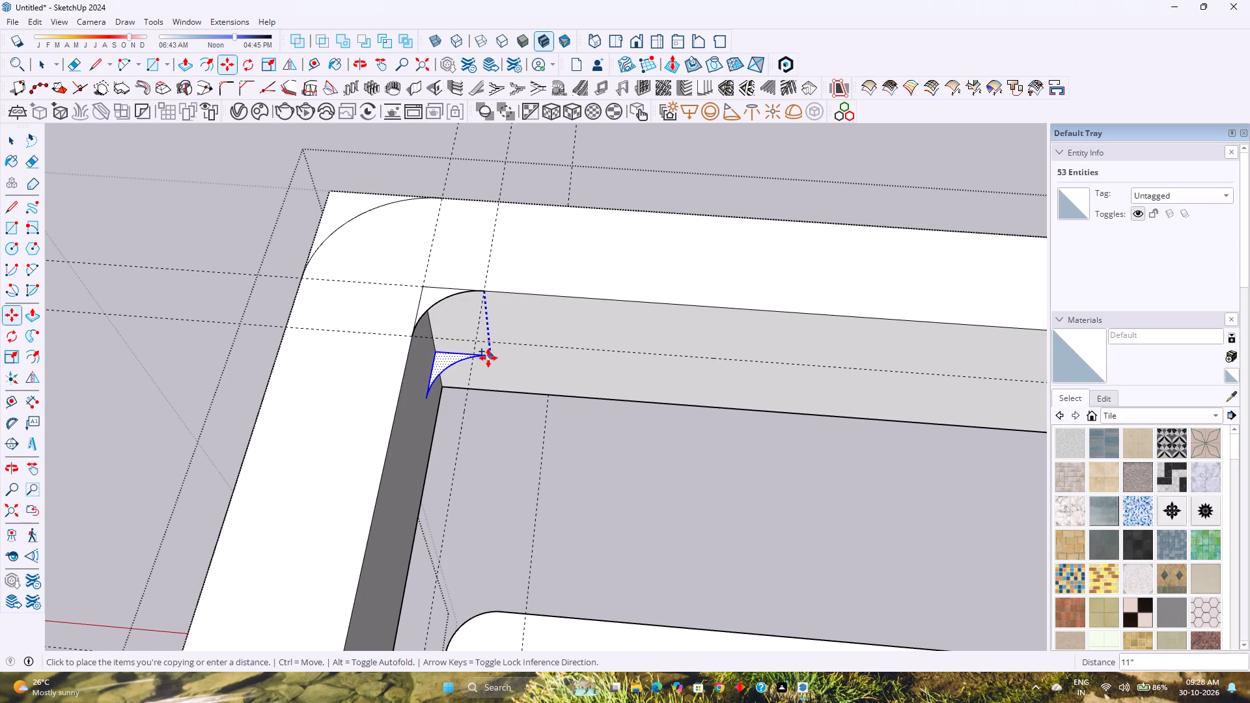
left_click(494, 389)
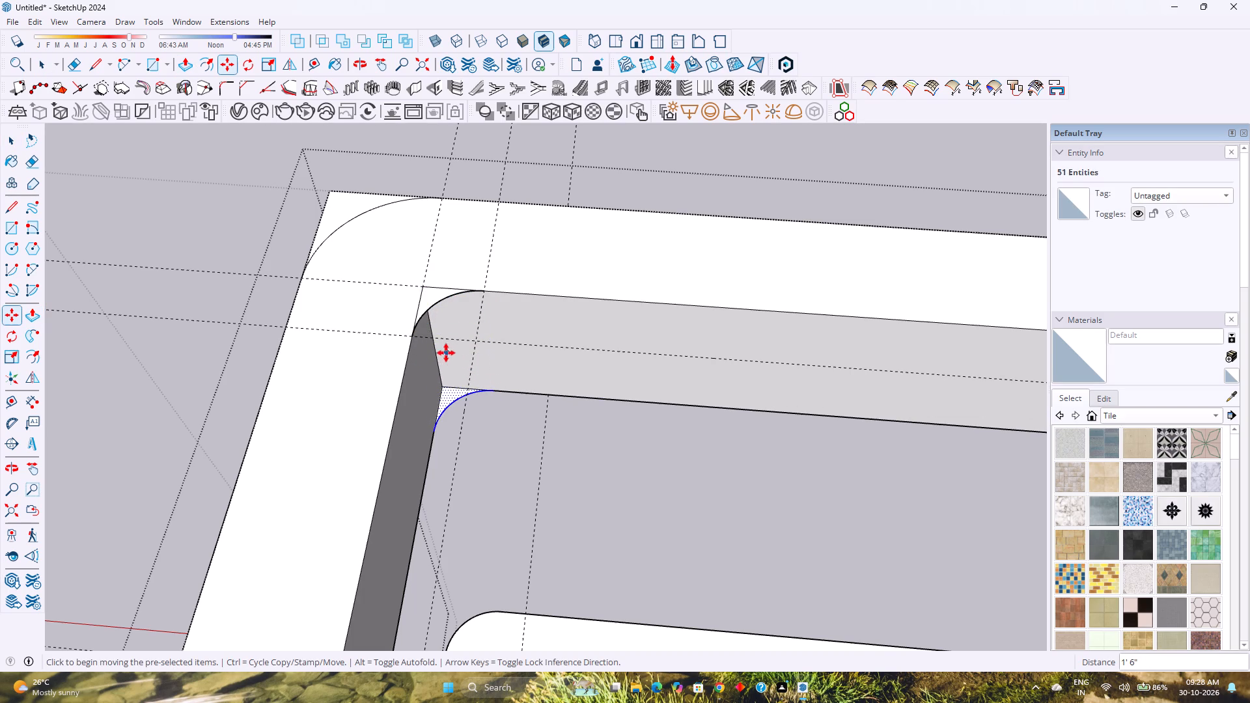
Delete the original inner arc on the upper arm's top face and push/pull the copied corner face up 1' 6" to that level.
key("e")
left_click(432, 305)
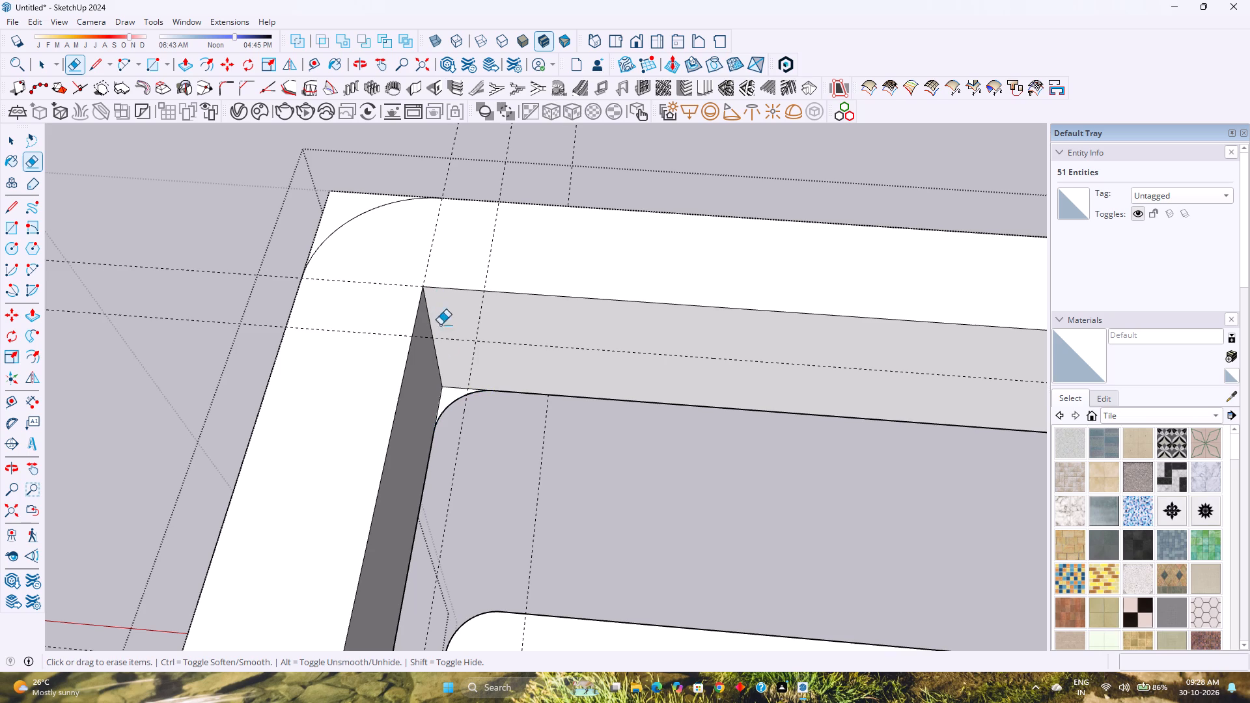
key("p")
left_click(446, 393)
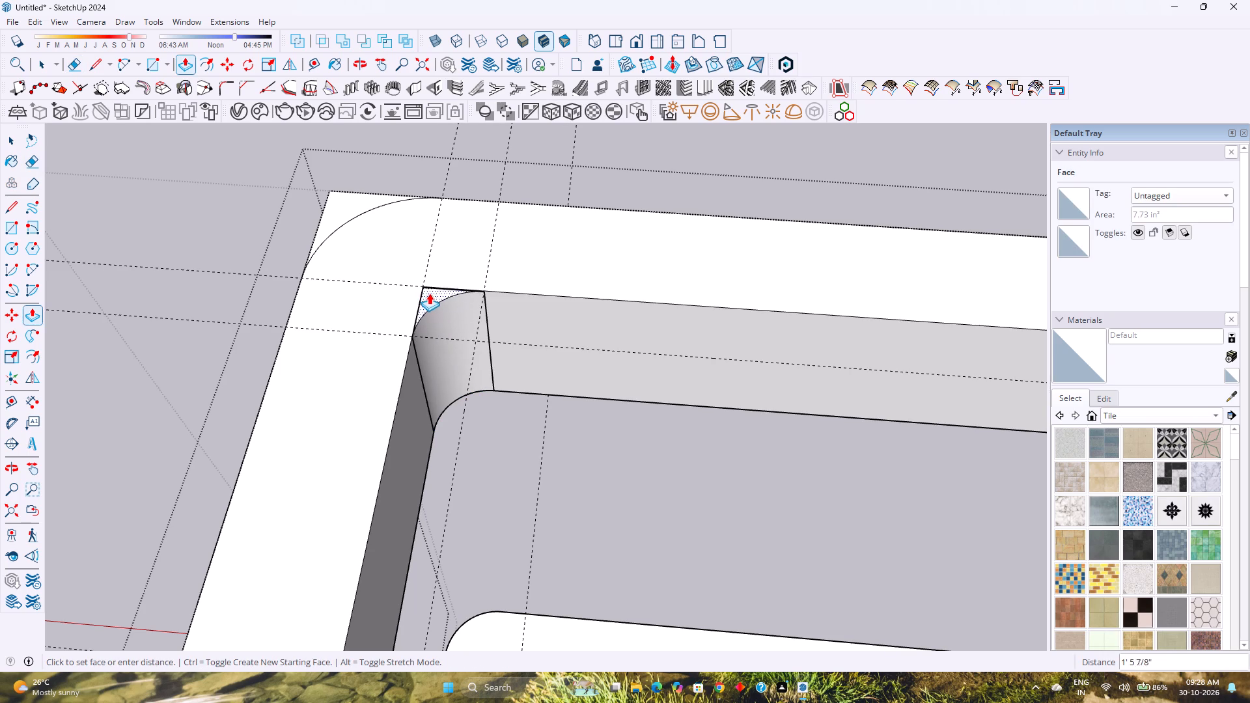
left_click(406, 353)
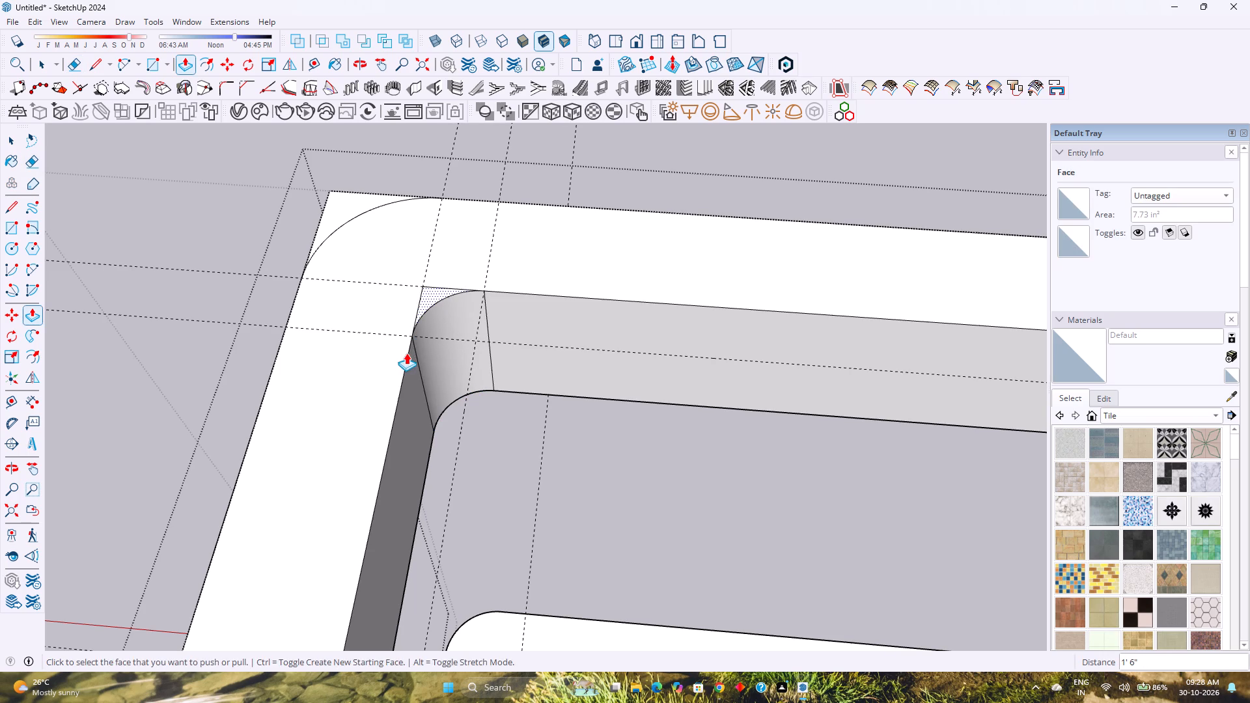
Push/pull the sharp corner face outside the outer arc through the 1' 6" thickness to round the upper arm's outer corner.
middle_click_drag(335, 355, 849, 322)
scroll(789, 314, "down", 4)
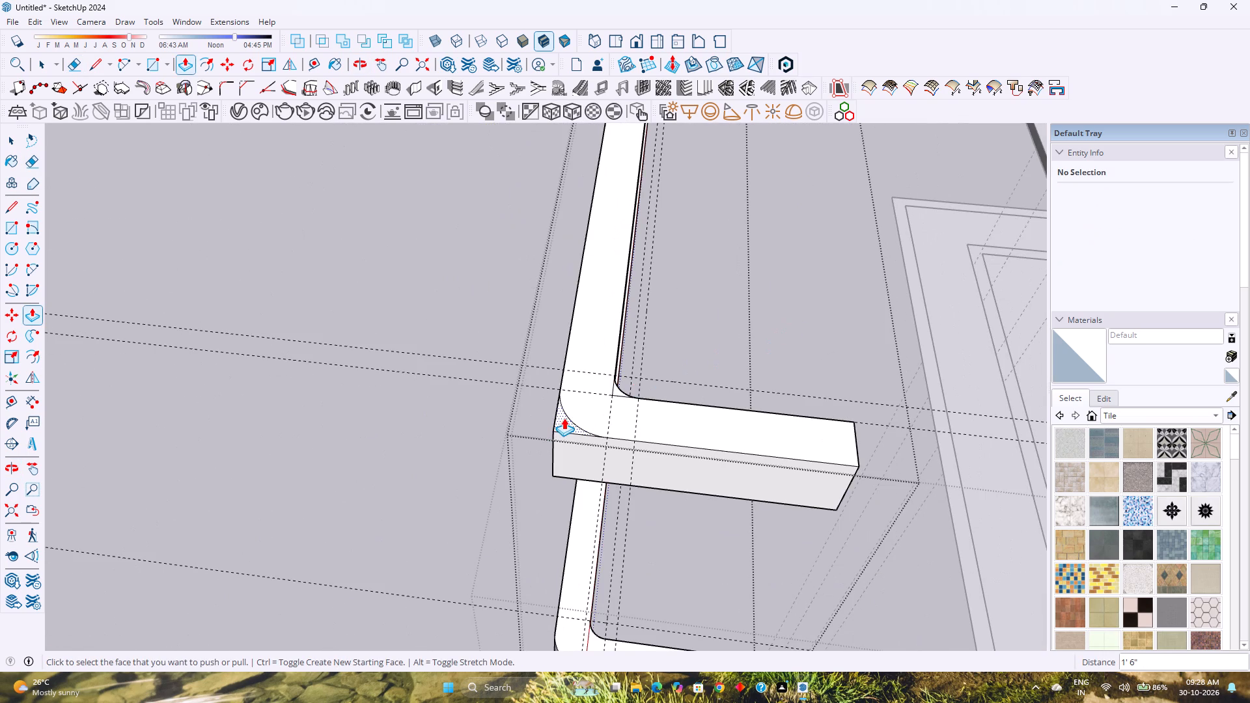
left_click(564, 418)
left_click(678, 488)
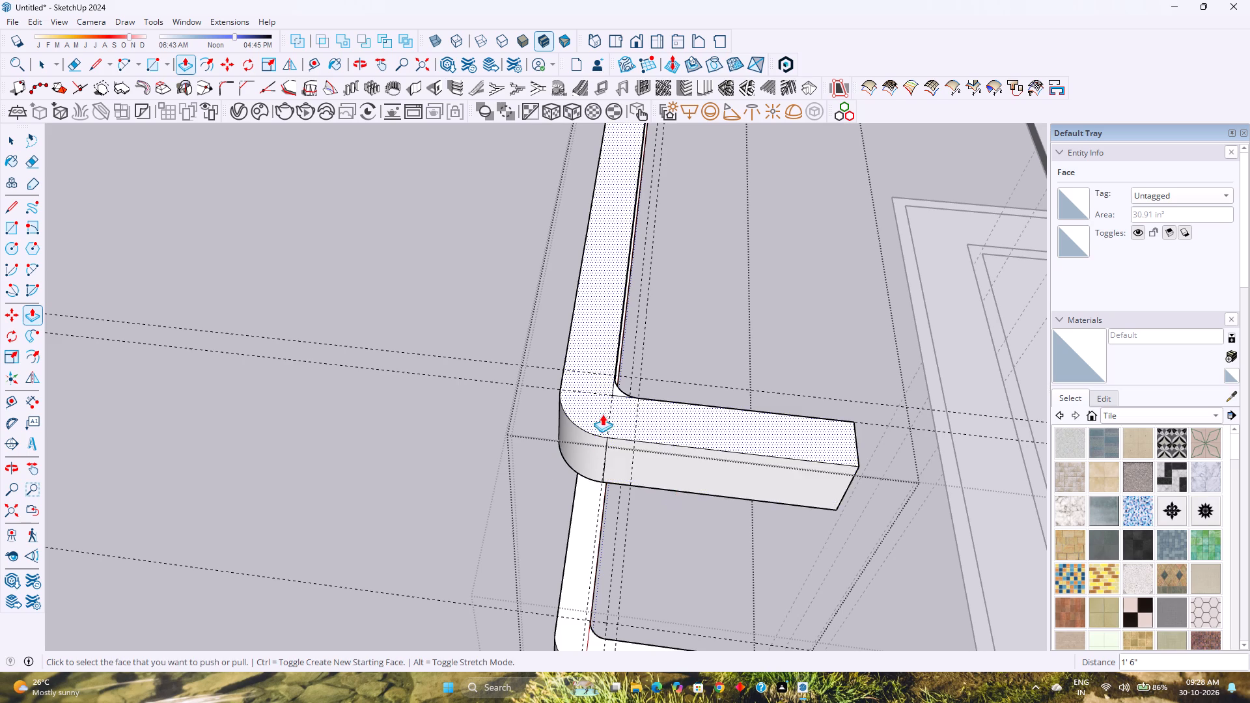
Erase the leftover seam edges and the guide lines crossing the upper arm's inner corner on the top face.
scroll(607, 411, "up", 6)
middle_click_drag(618, 400, 544, 416)
key("e")
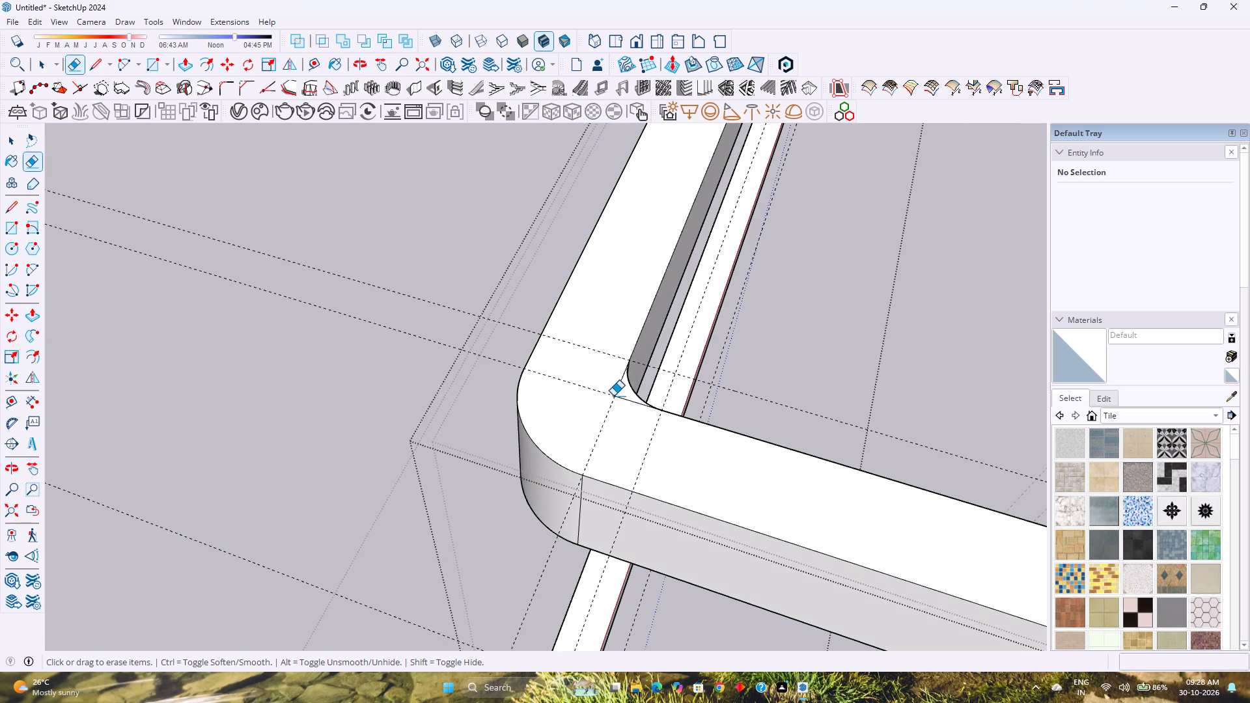
left_click(625, 398)
left_click(632, 401)
left_click(621, 383)
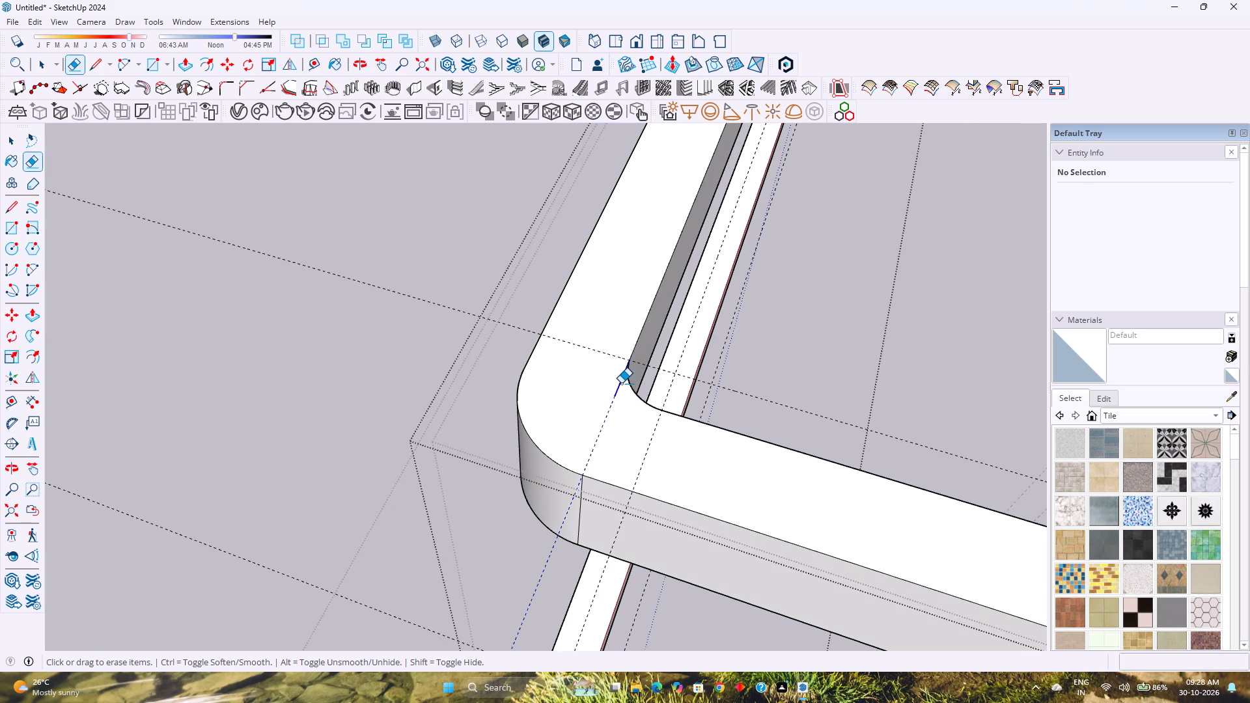
Examine the rounded corners of the whole C-shaped frame and the free end of its lower arm.
scroll(602, 394, "down", 4)
key("space")
scroll(602, 392, "down", 6)
middle_click_drag(572, 430, 598, 413)
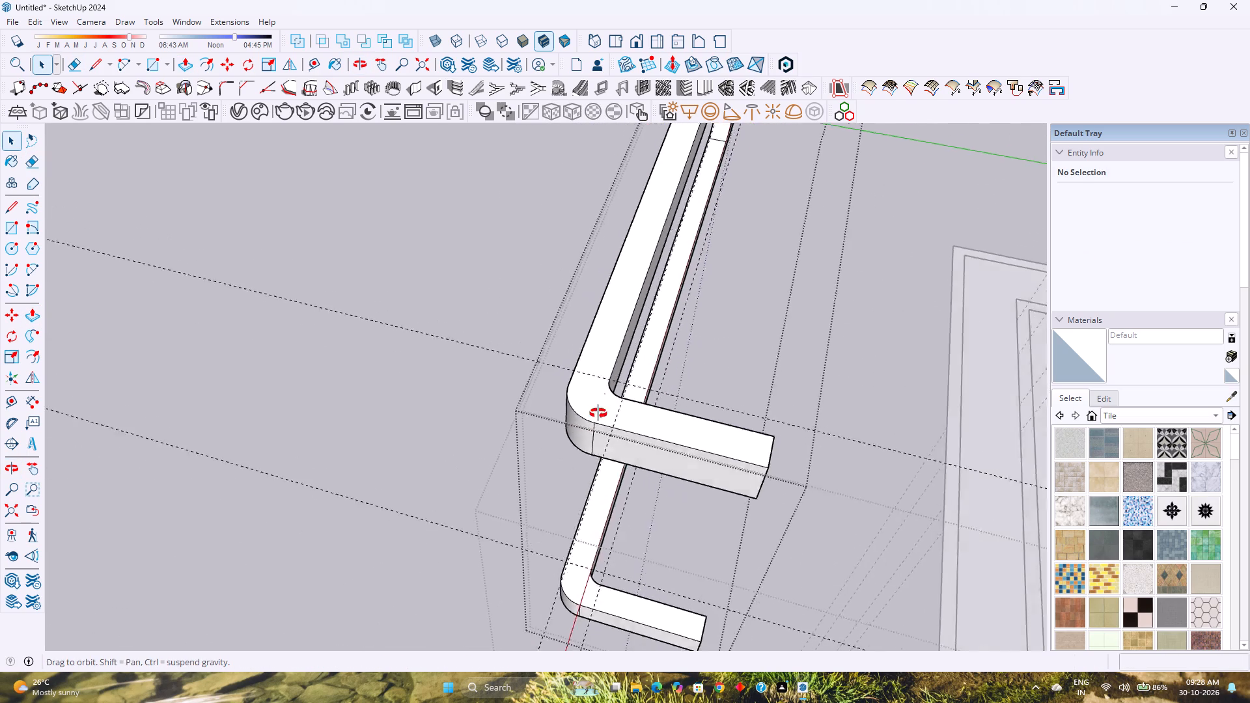
middle_click_drag(598, 413, 680, 368)
scroll(688, 361, "down", 7)
middle_click_drag(598, 432, 860, 329)
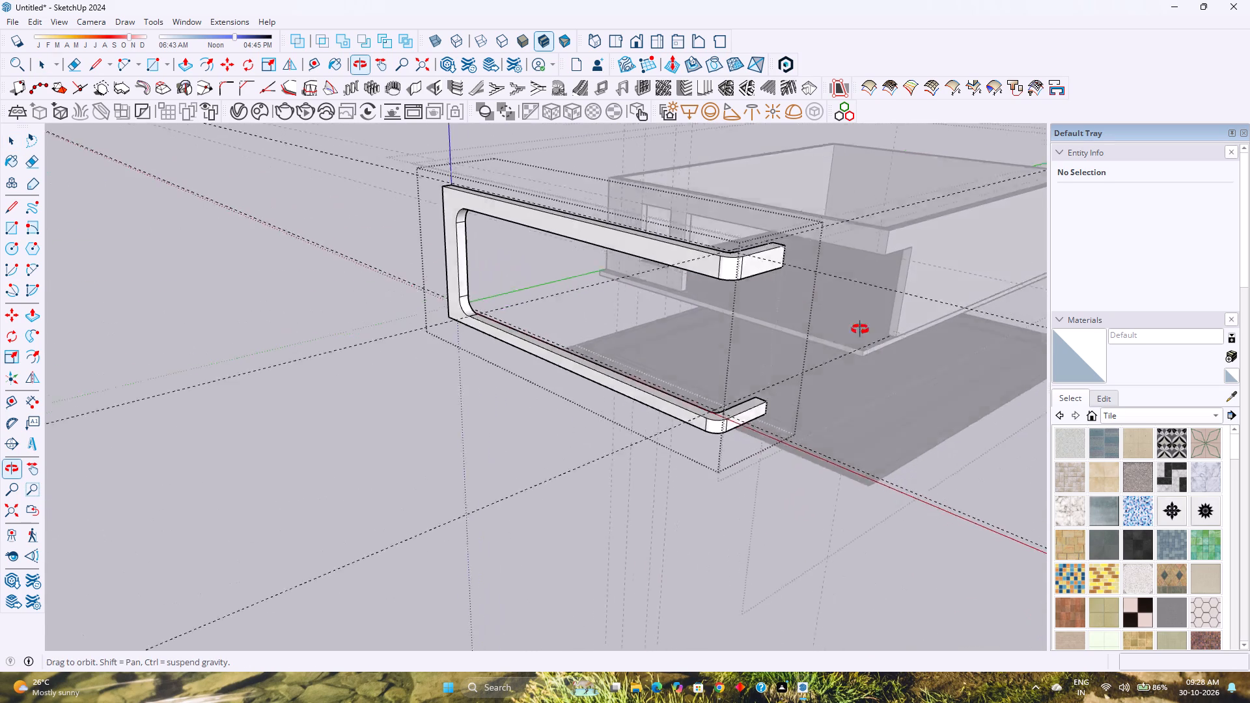
middle_click_drag(860, 329, 863, 331)
scroll(736, 432, "up", 5)
middle_click_drag(739, 422, 334, 398)
scroll(469, 468, "up", 3)
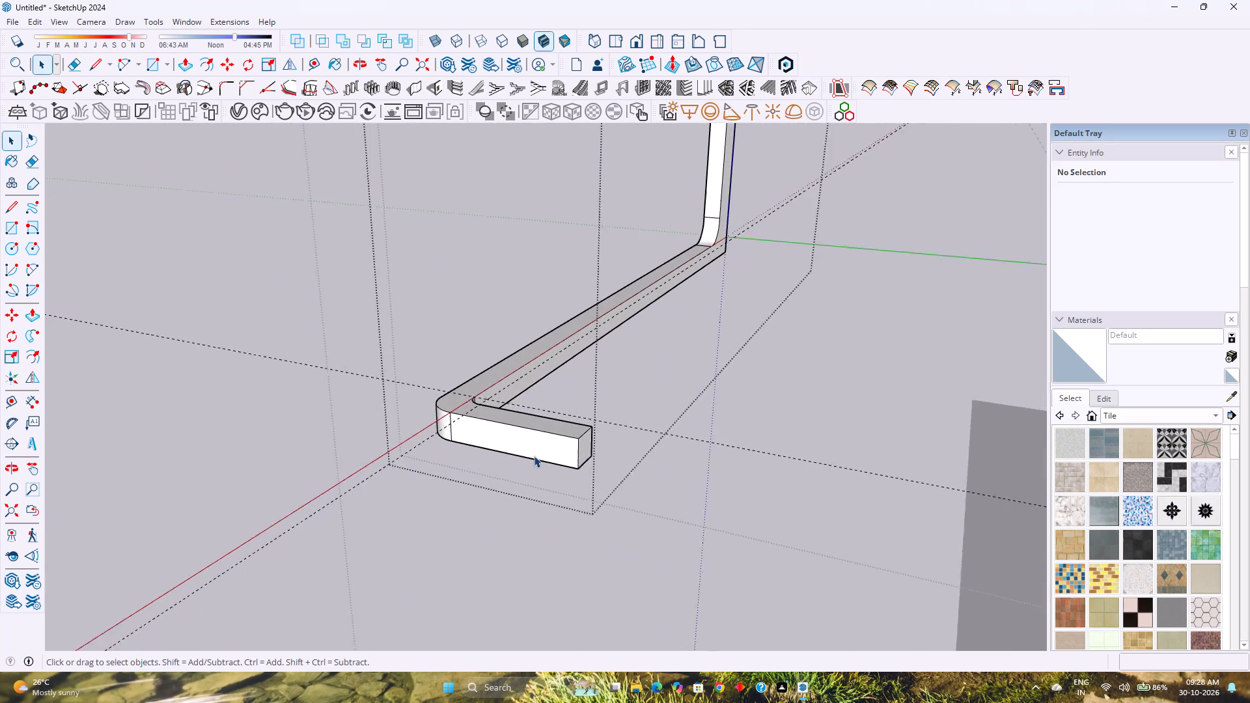
scroll(534, 456, "up", 4)
middle_click_drag(550, 450, 322, 366)
scroll(555, 450, "up", 5)
middle_click_drag(595, 445, 594, 444)
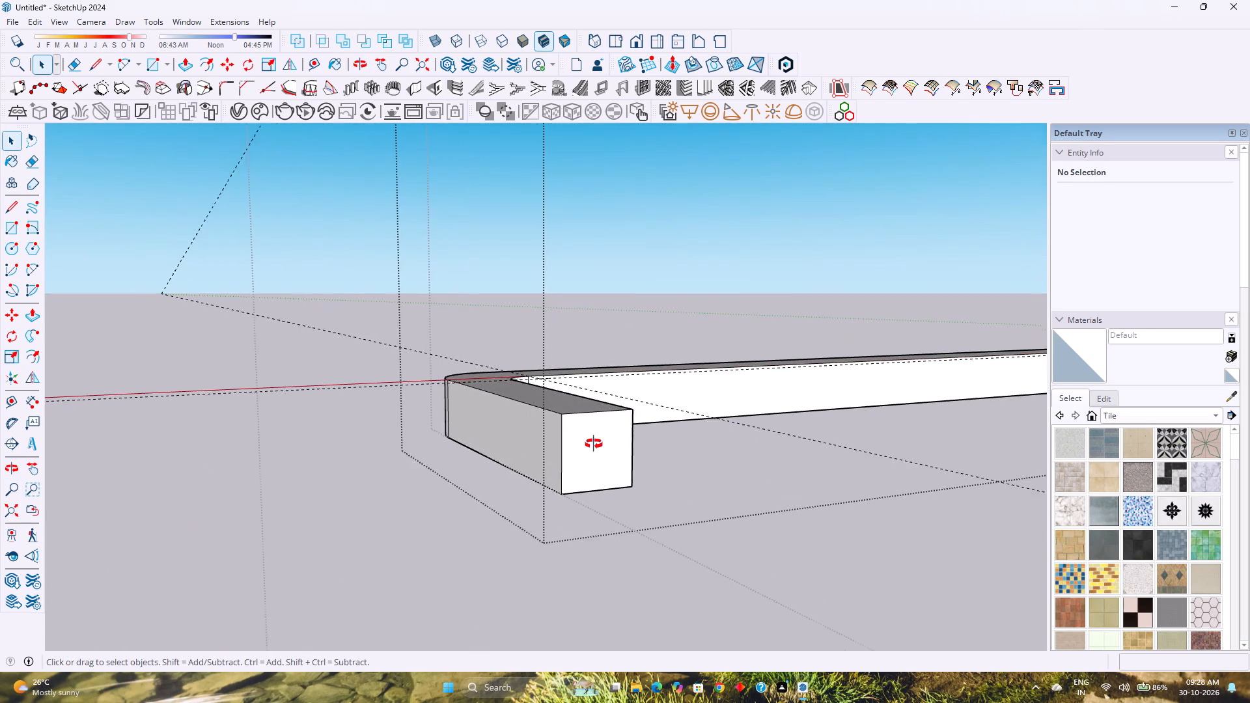
middle_click_drag(594, 444, 481, 420)
middle_click(481, 420)
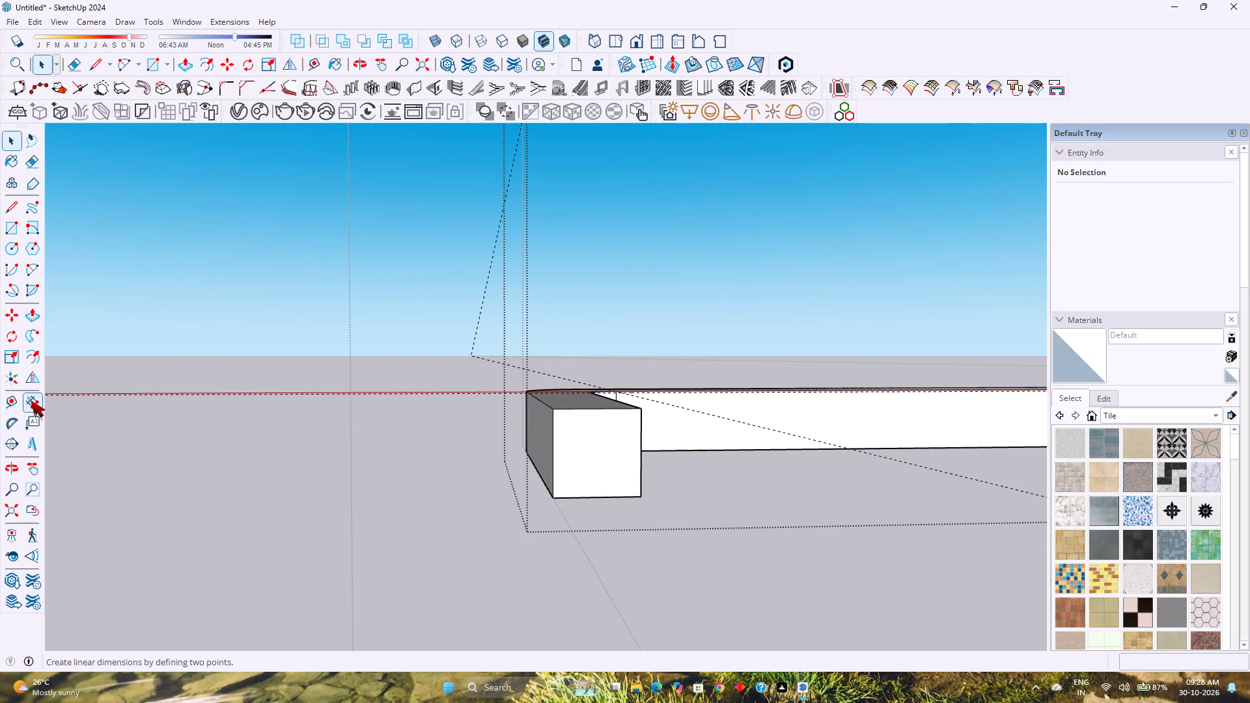
Check the bottom edge of the lower arm's end face with the Dimension tool, without placing a dimension.
left_click(30, 396)
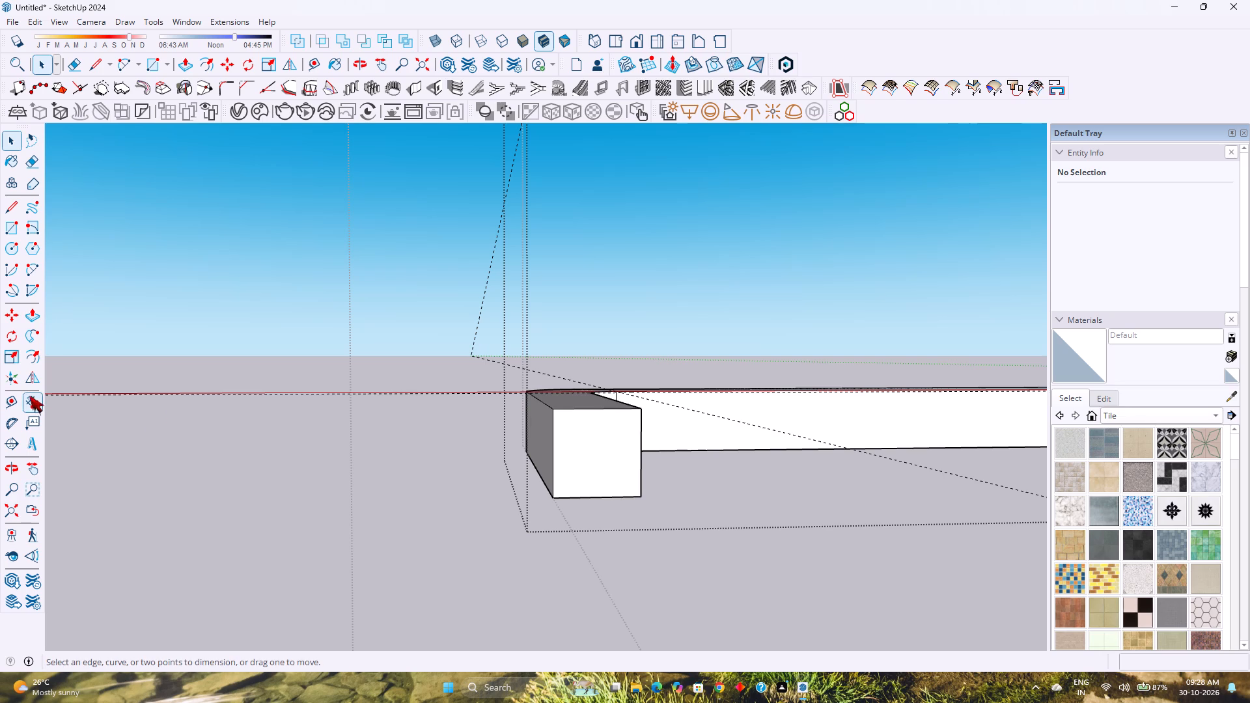
left_click(589, 494)
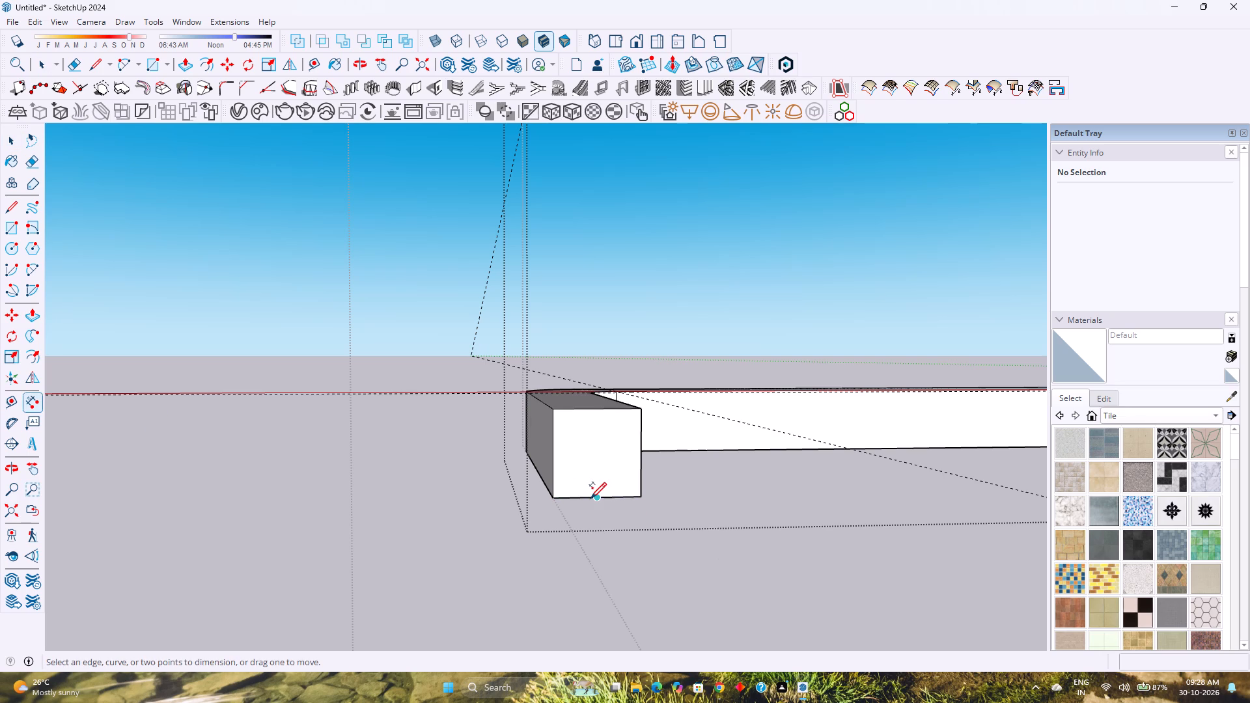
left_click(590, 497)
key("Escape")
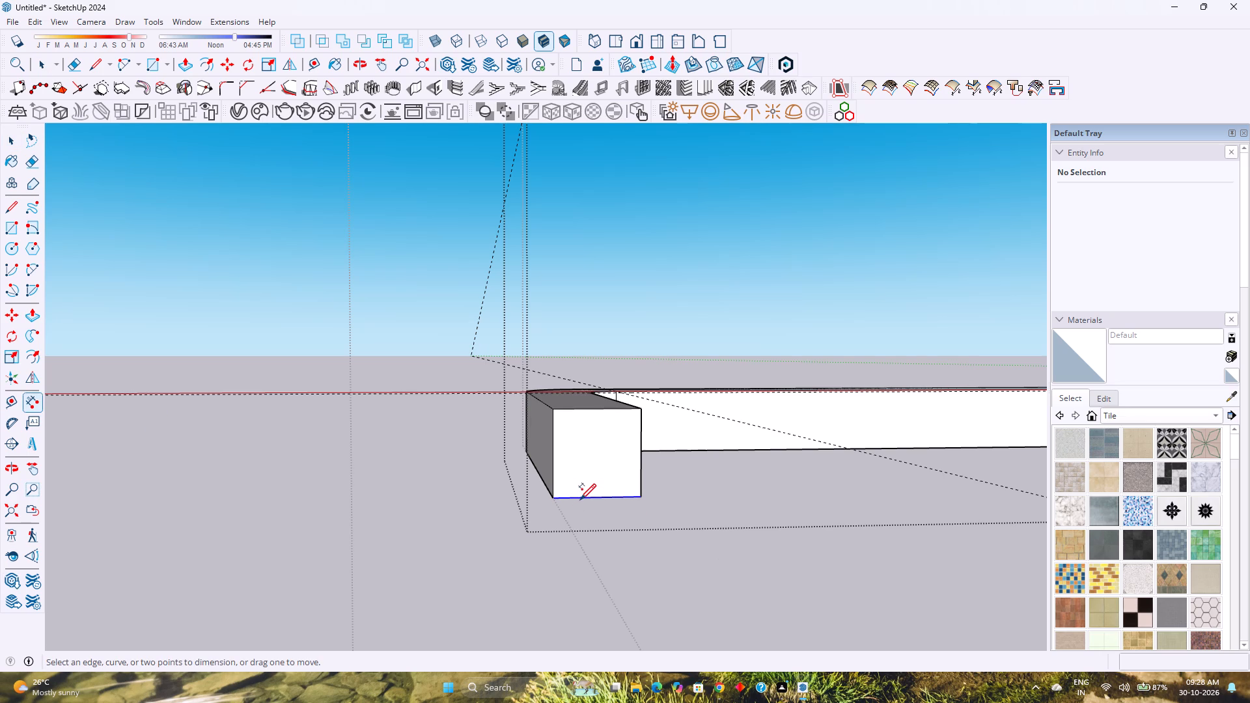
left_click(580, 499)
key("Escape")
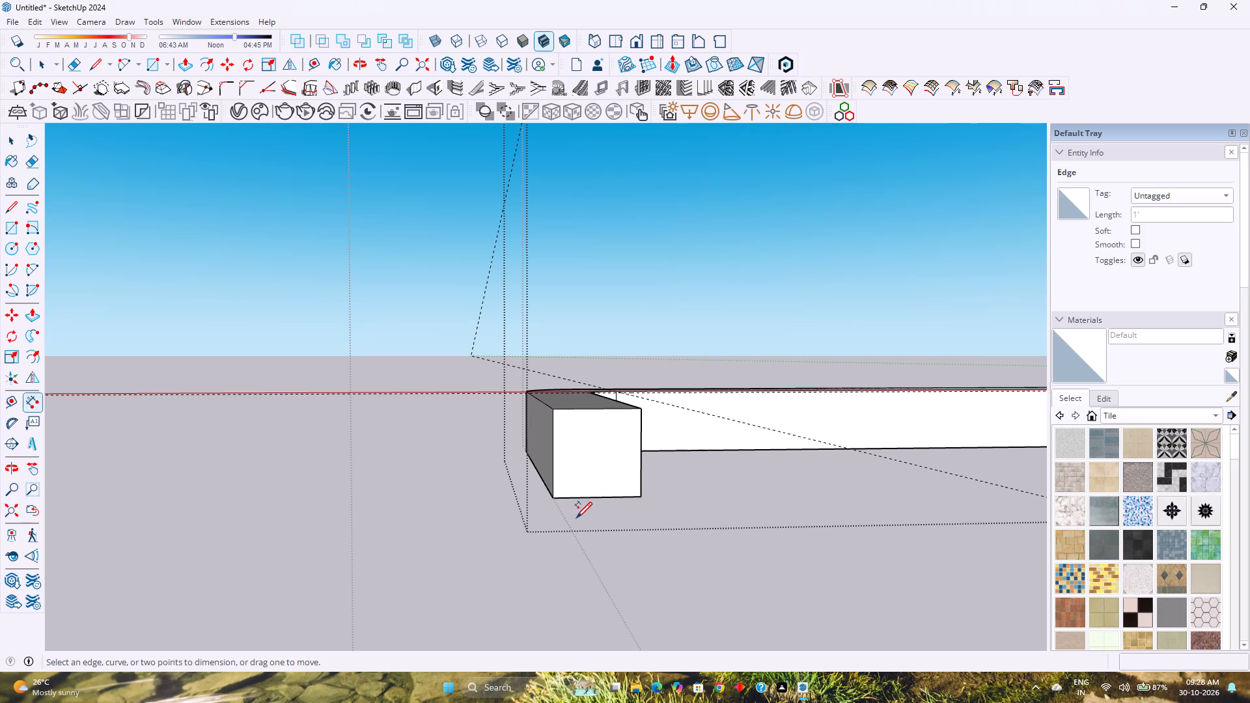
Measure both straight sides of the gap under the lower arm's rounded inner corner, without placing dimensions.
middle_click_drag(576, 517, 564, 467)
scroll(575, 449, "down", 4)
middle_click_drag(562, 461, 623, 387)
scroll(613, 446, "up", 2)
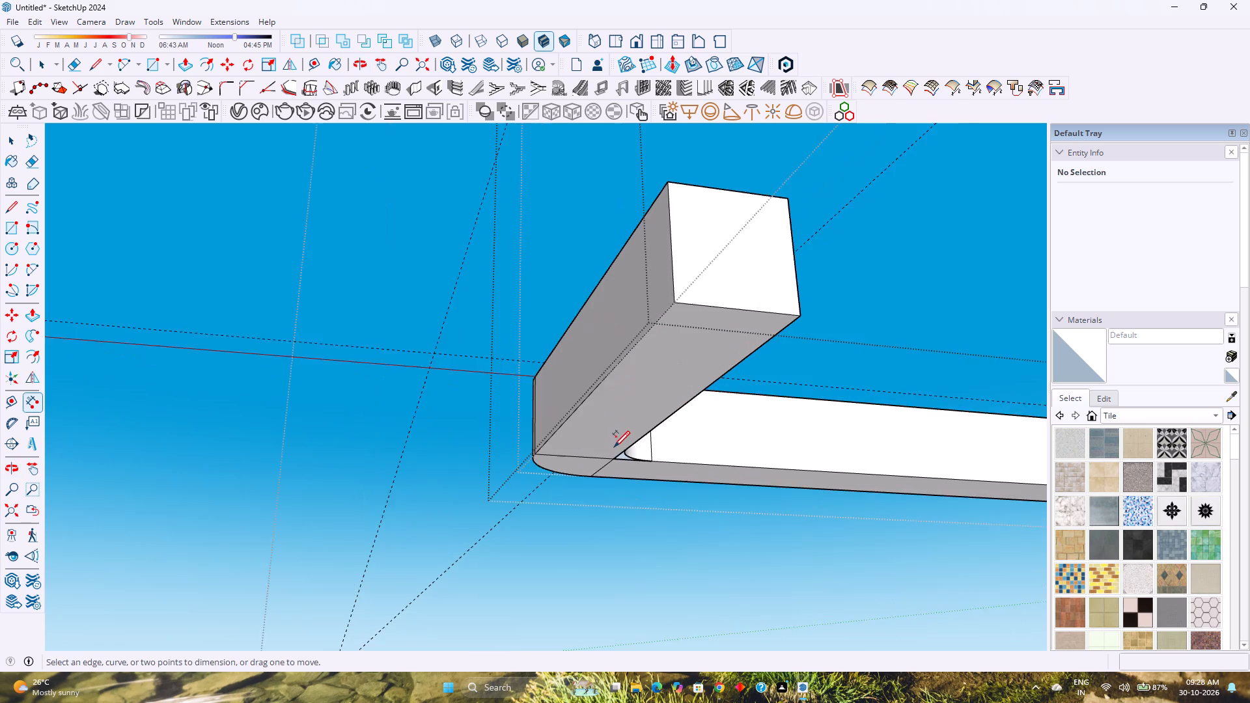
scroll(614, 446, "up", 5)
middle_click_drag(622, 452, 522, 445)
scroll(695, 460, "up", 7)
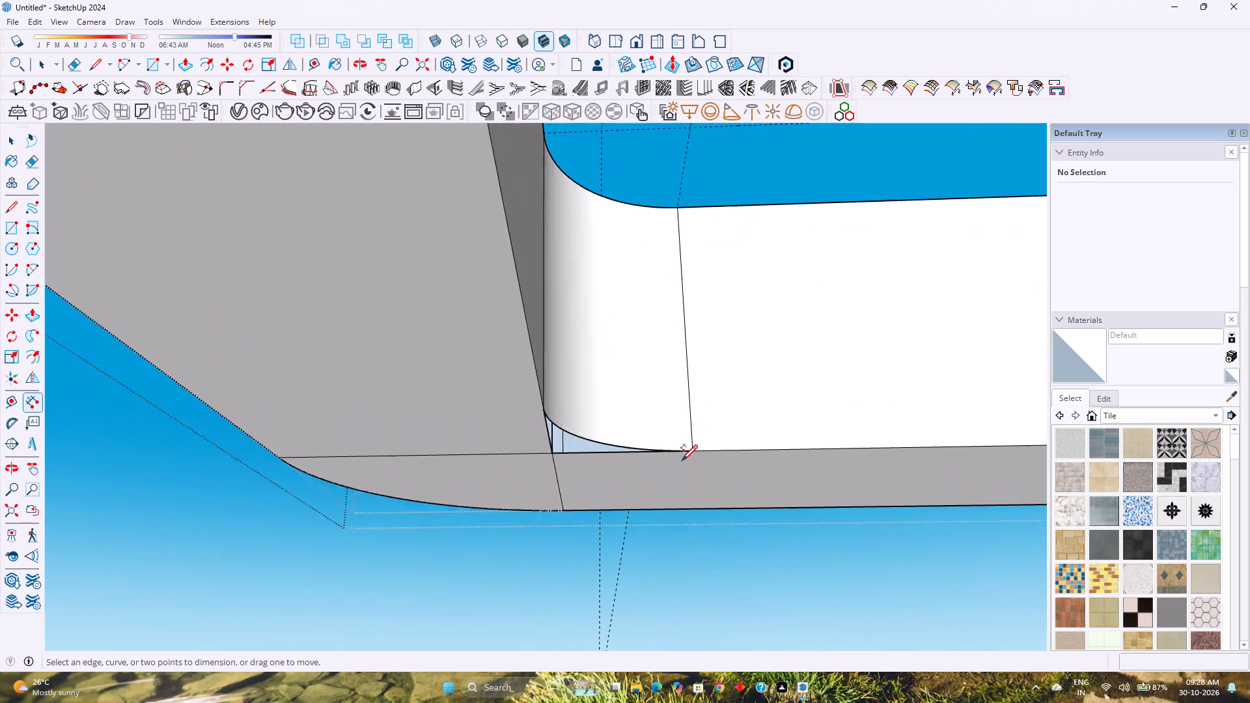
scroll(682, 460, "up", 5)
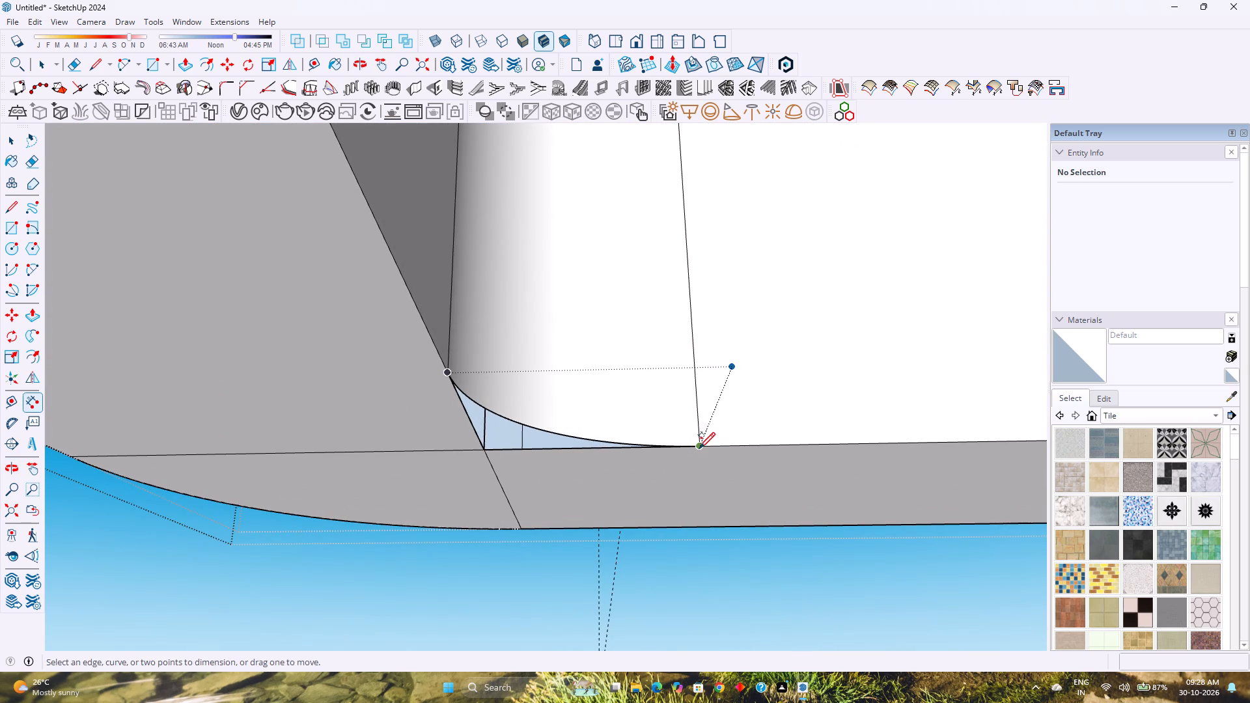
left_click(699, 447)
left_click(482, 448)
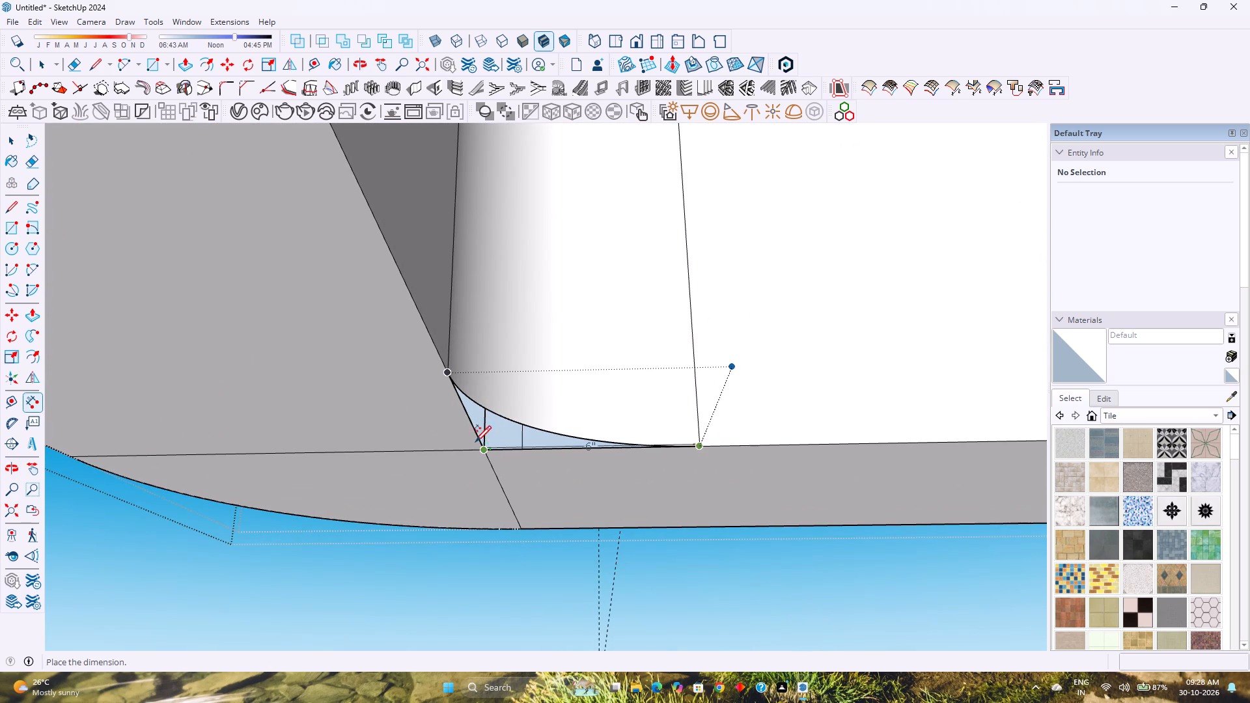
key("Escape")
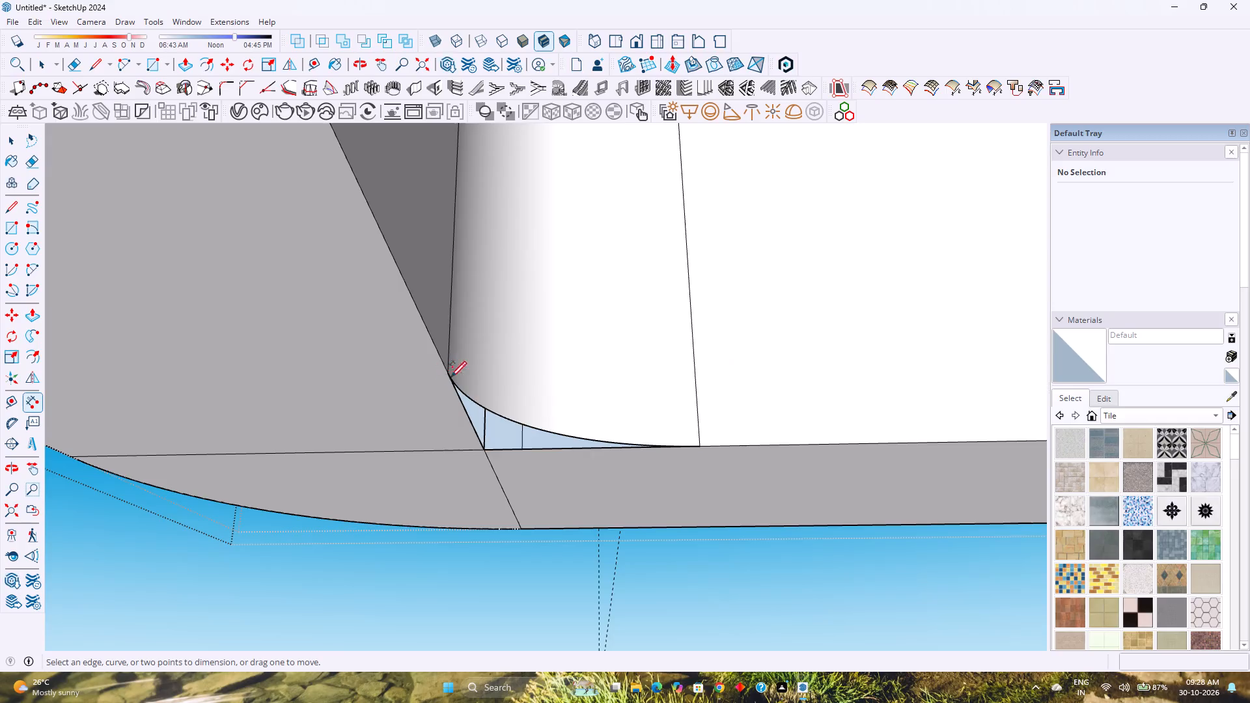
left_click(451, 369)
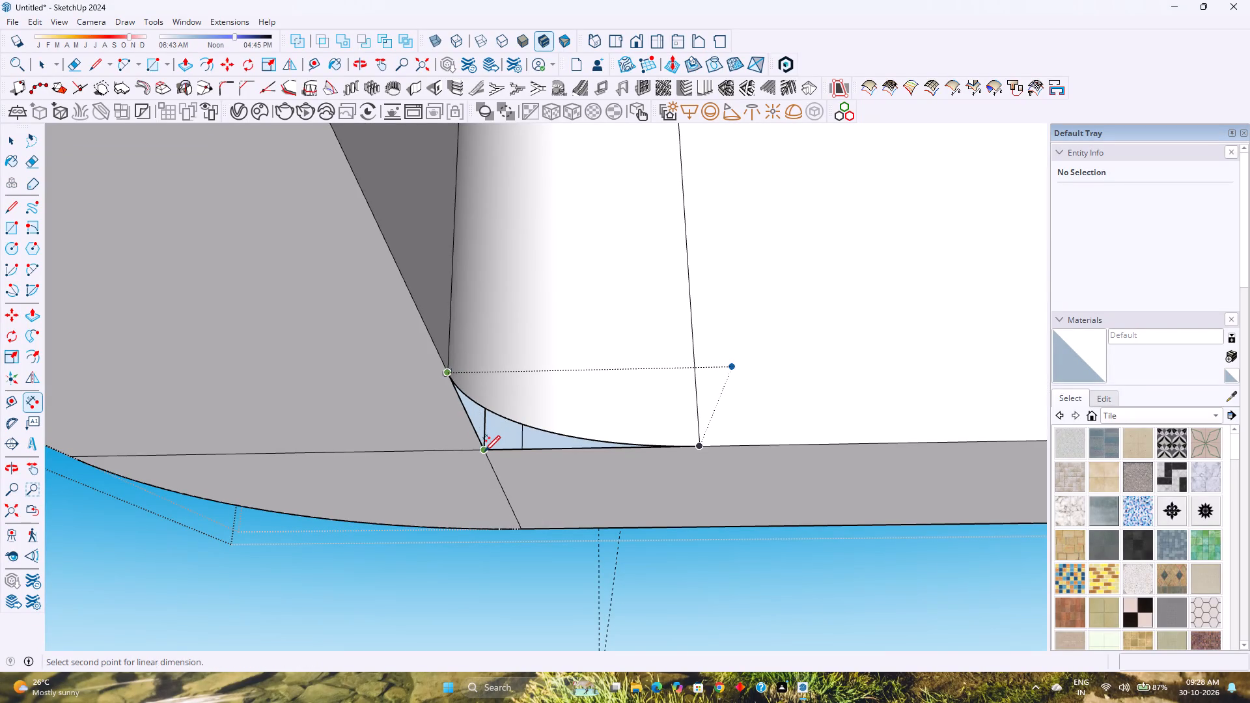
left_click(484, 450)
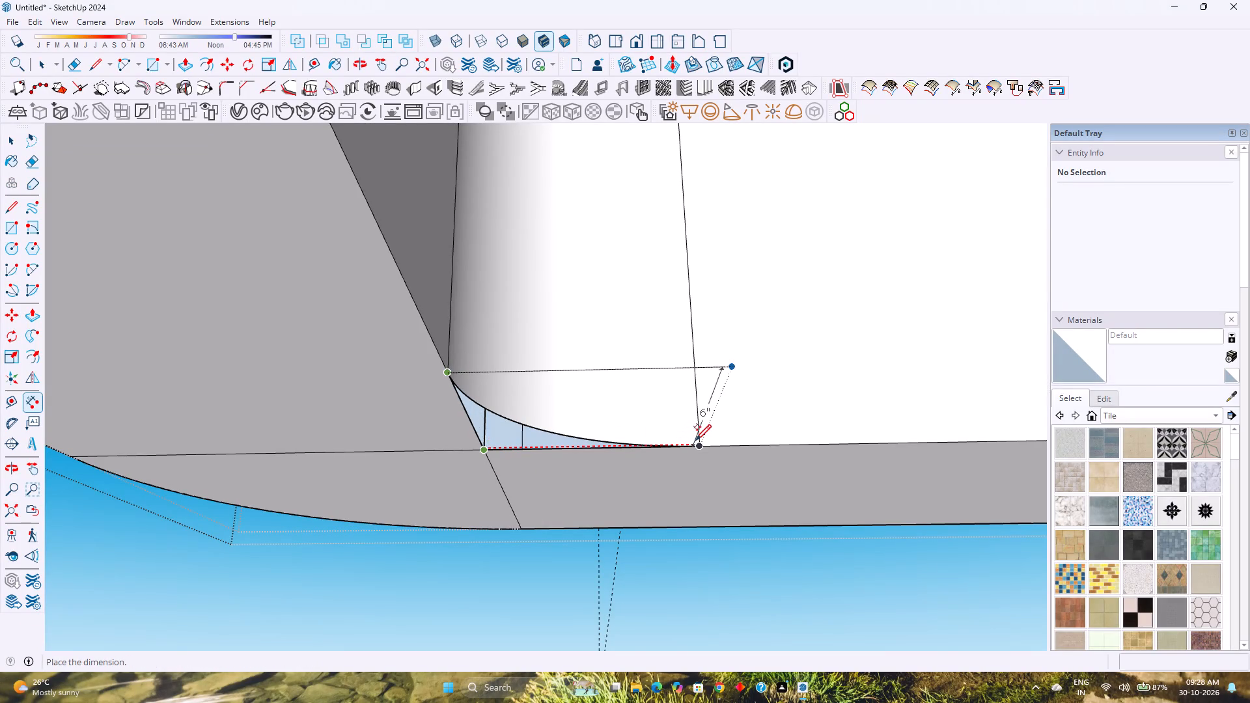
key("space")
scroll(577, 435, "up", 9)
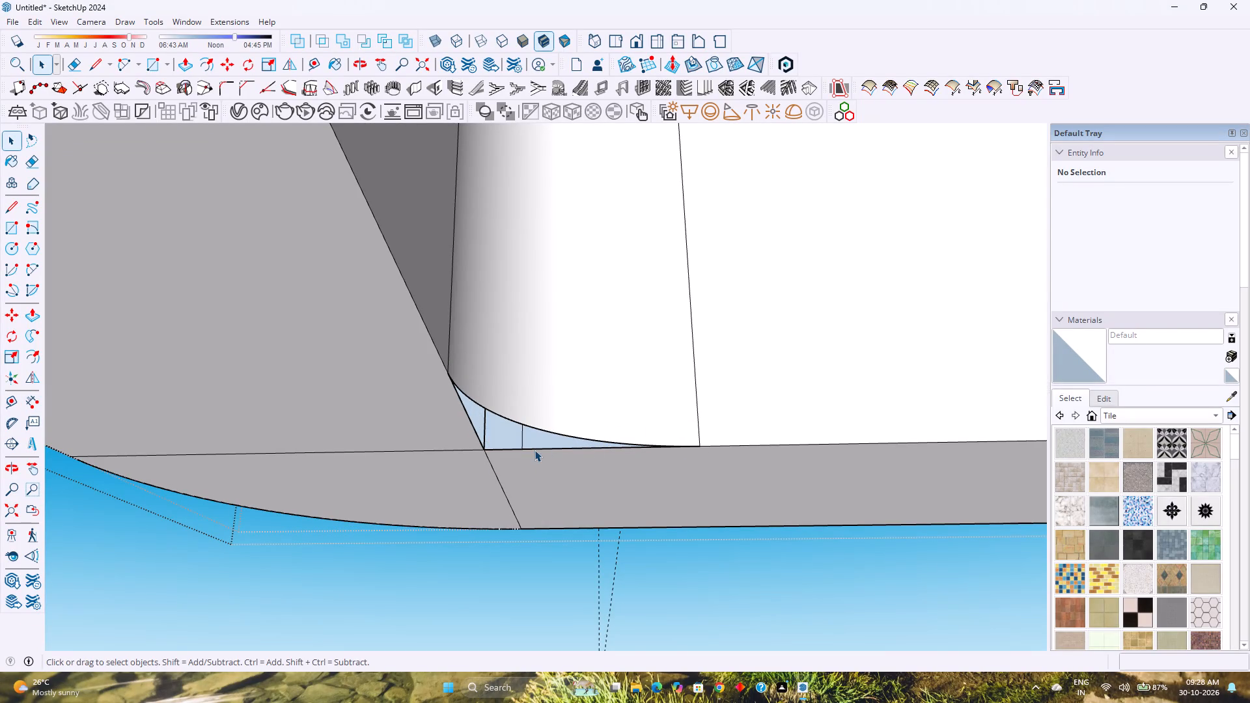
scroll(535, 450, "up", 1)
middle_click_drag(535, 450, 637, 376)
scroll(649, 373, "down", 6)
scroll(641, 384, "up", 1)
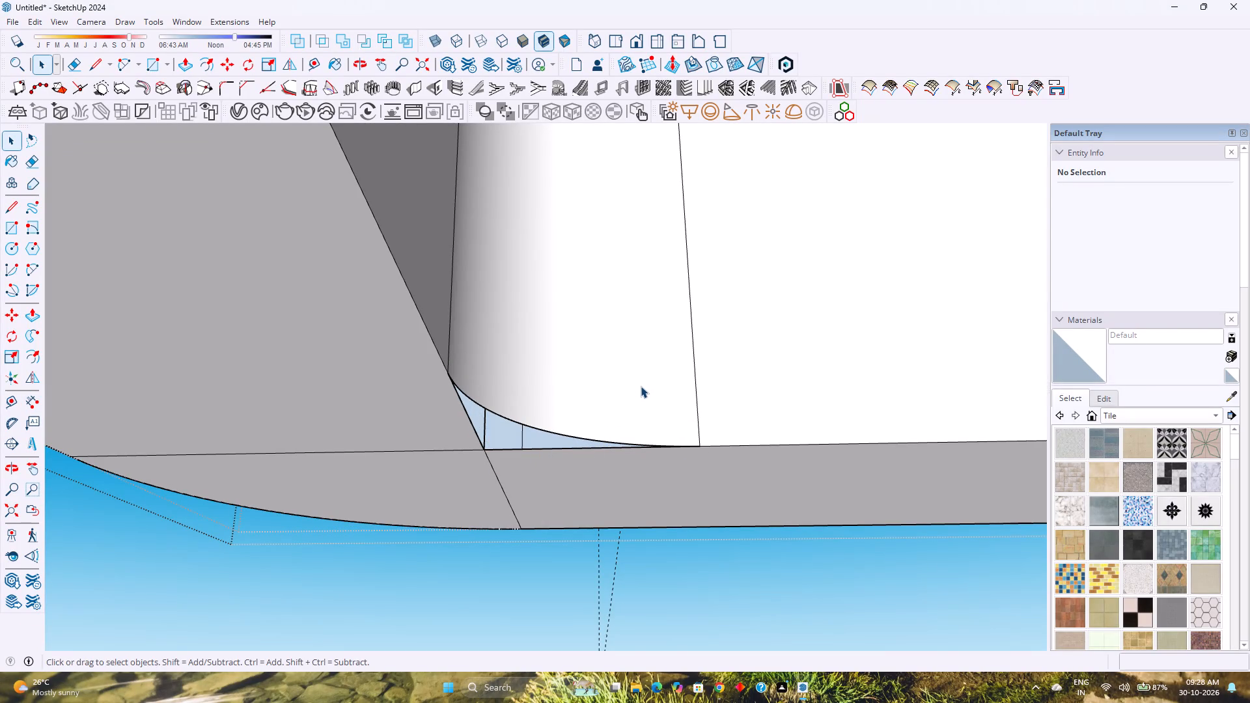
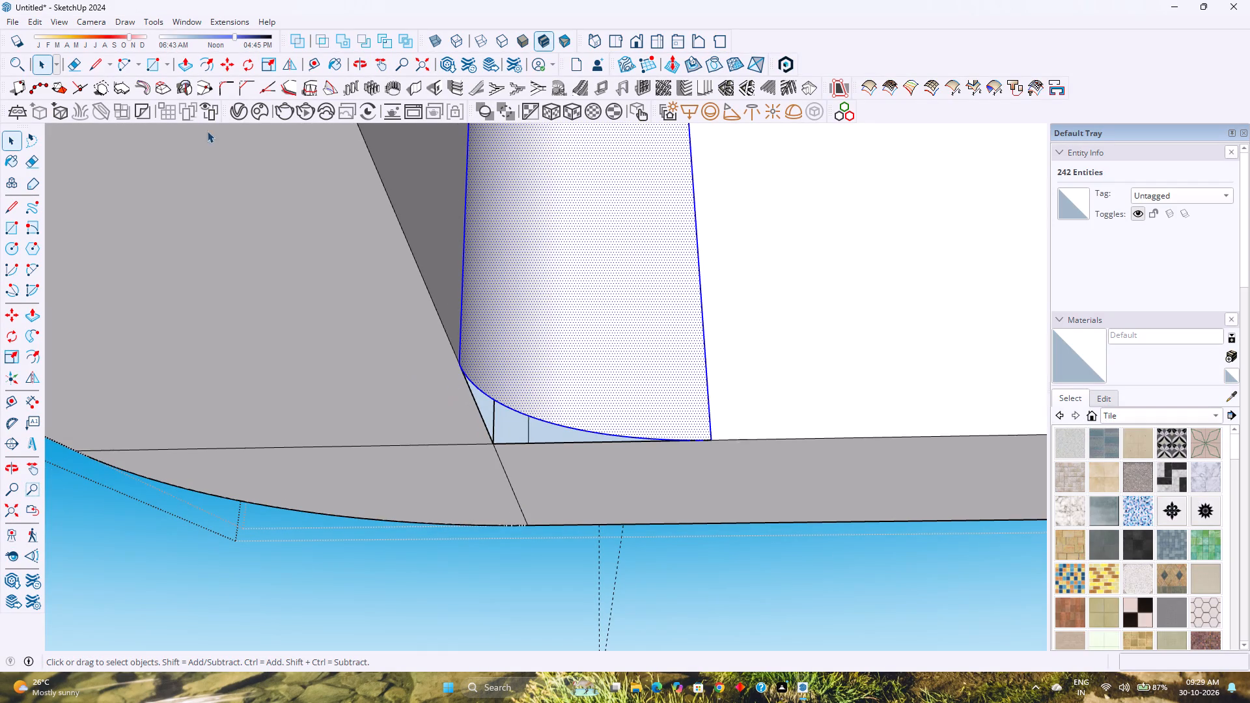
Draw a 2-point arc along the curved wall's lower rim, spanning the gap at the corner with a face.
left_click(124, 72)
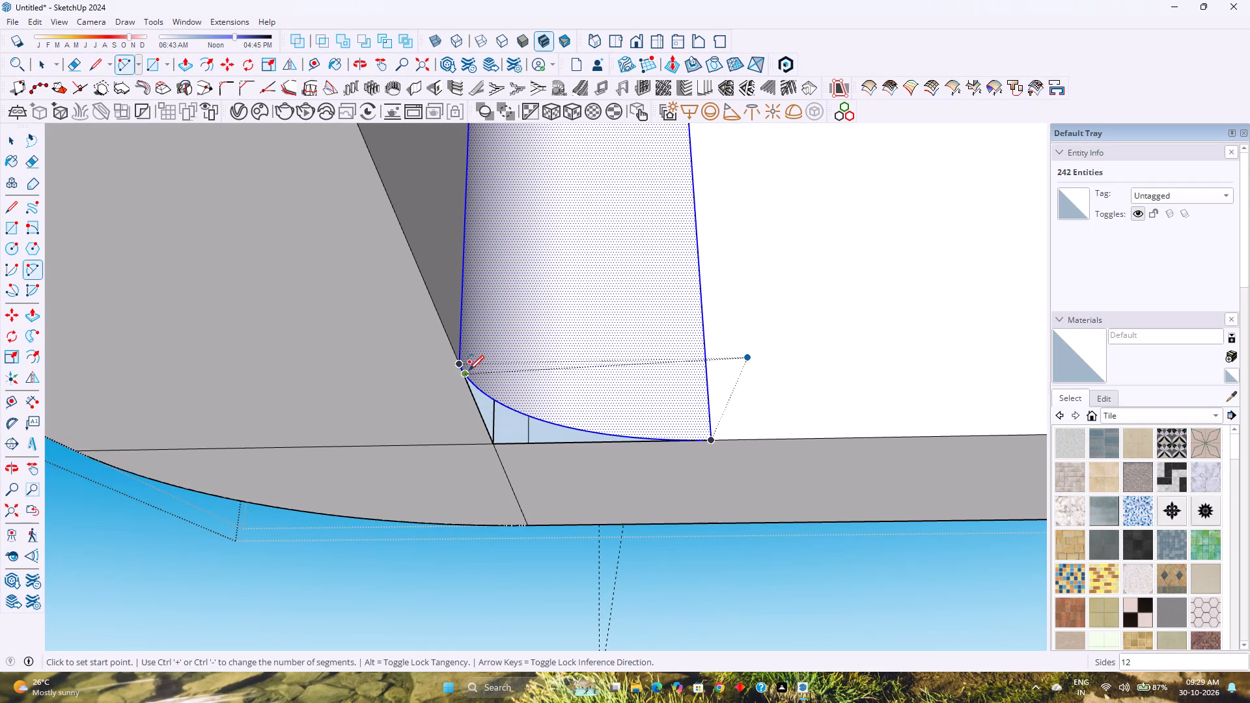
left_click(464, 363)
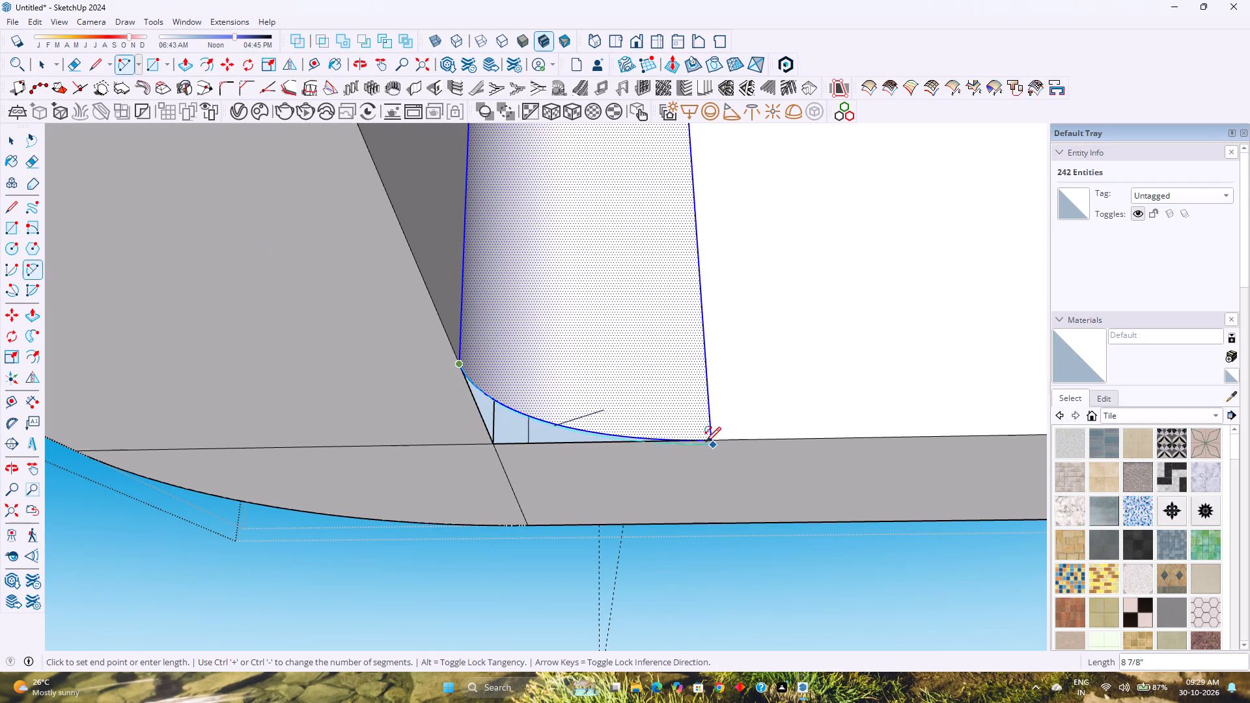
double_click(711, 438)
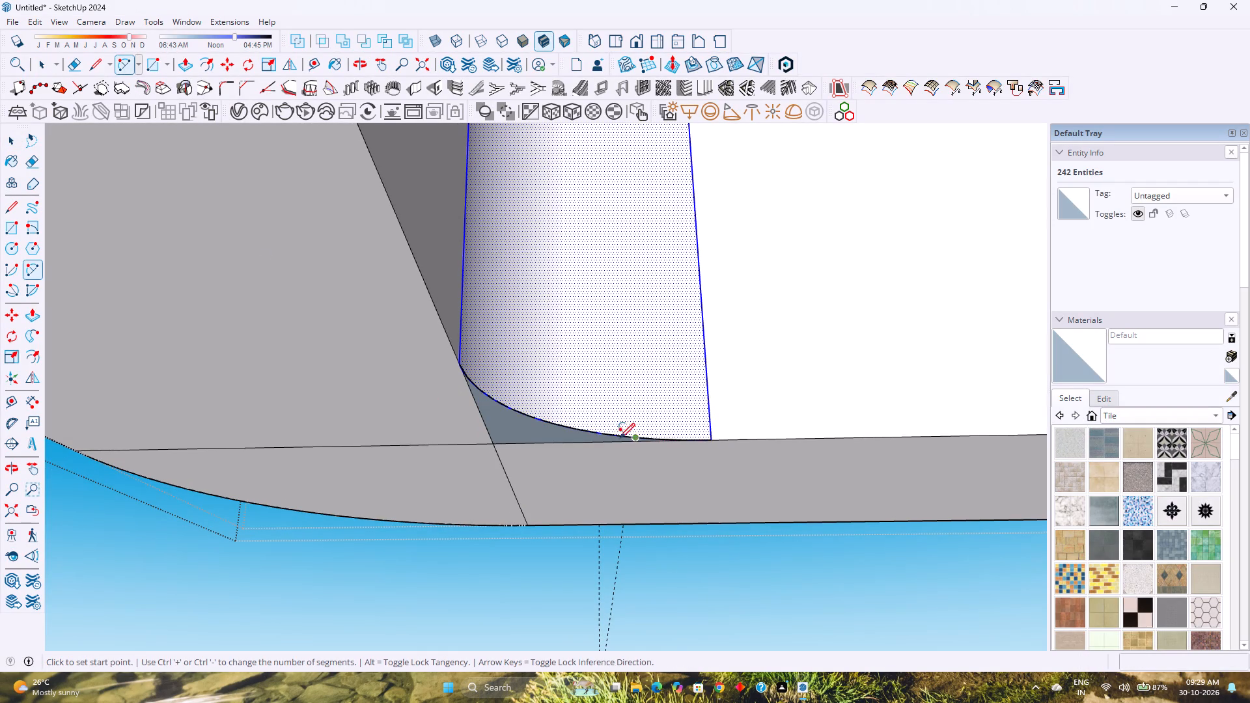
key("space")
Erase the overlapping duplicate edge segments in the middle of the corner's curved rim.
scroll(583, 437, "up", 4)
middle_click_drag(566, 434, 653, 383)
middle_click(653, 383)
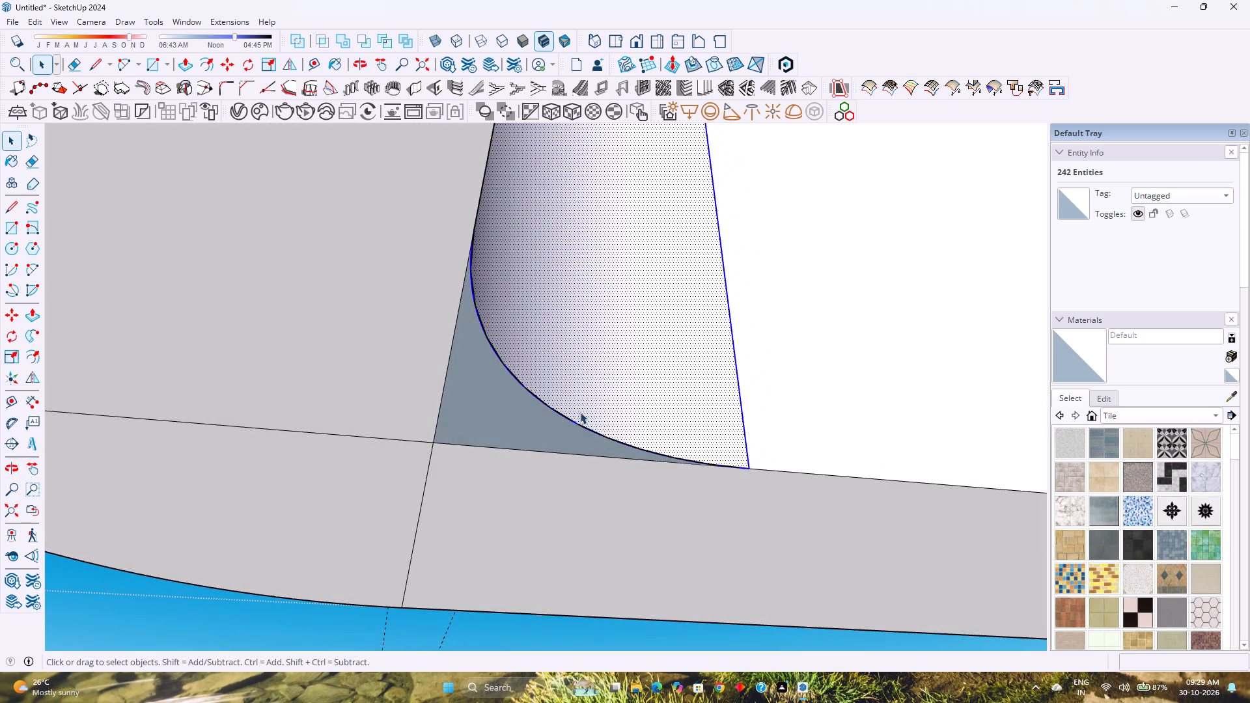
left_click(565, 417)
scroll(565, 417, "up", 9)
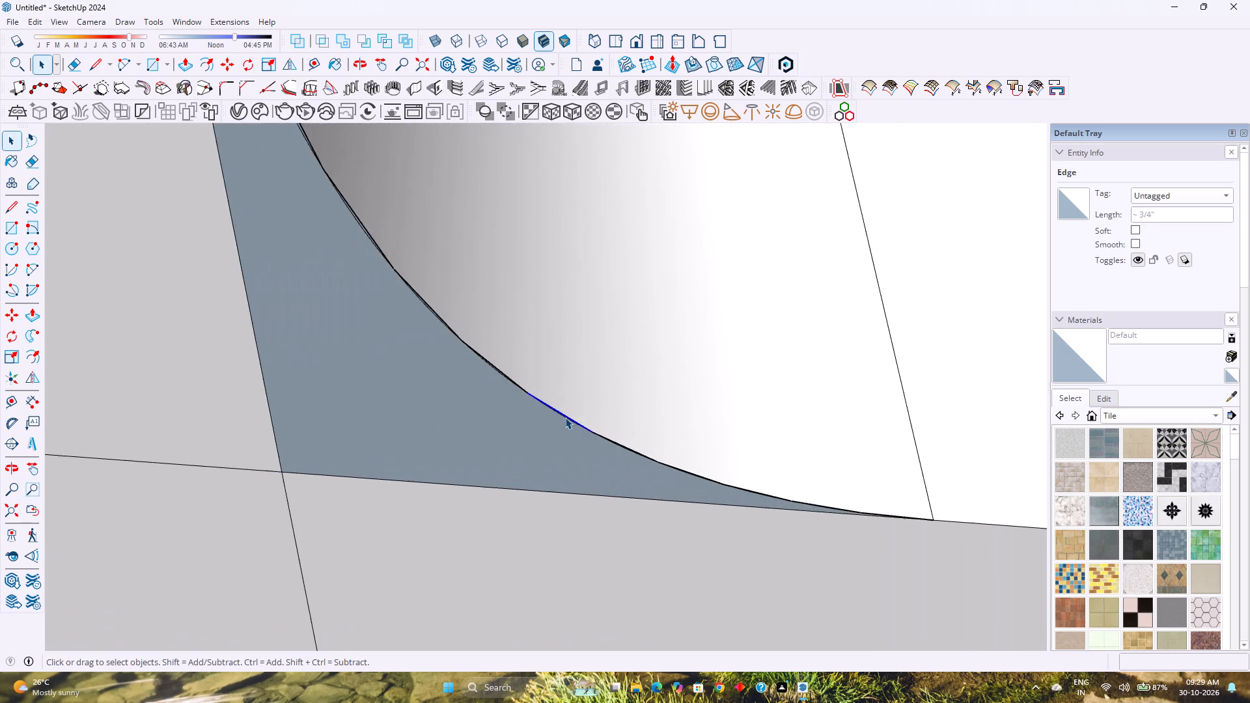
scroll(565, 417, "up", 15)
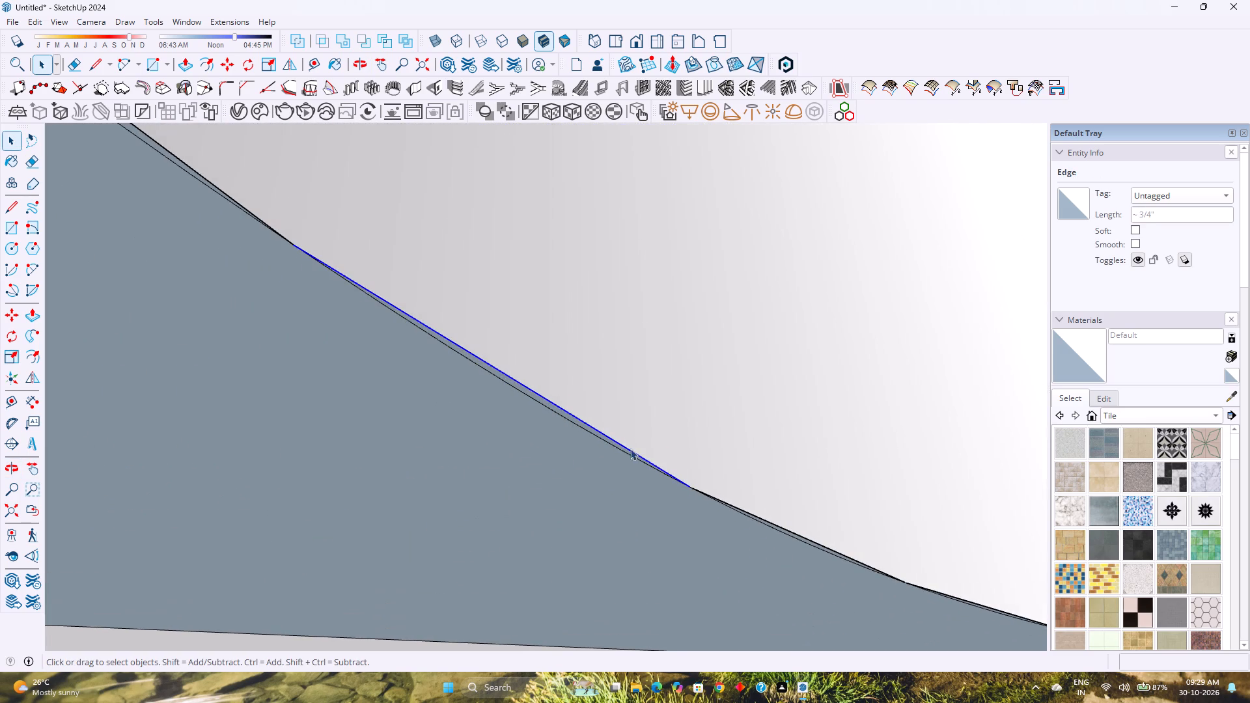
key("e")
left_click(740, 509)
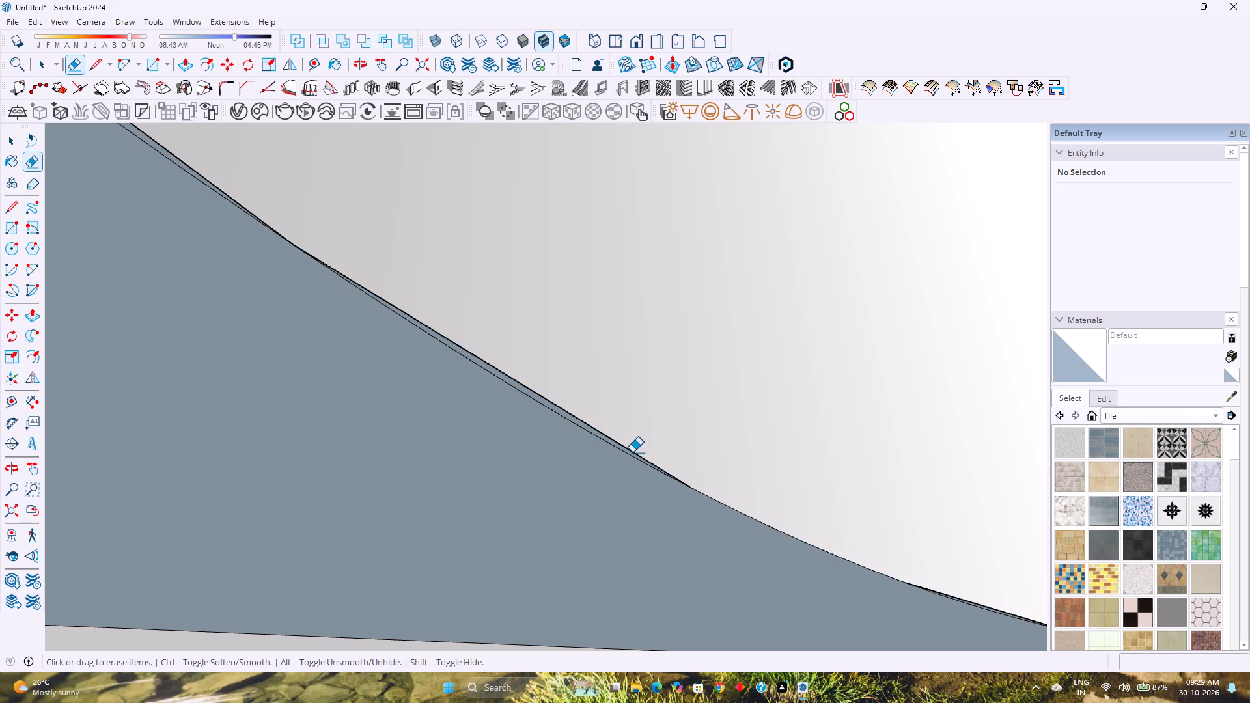
left_click(632, 452)
scroll(632, 452, "down", 3)
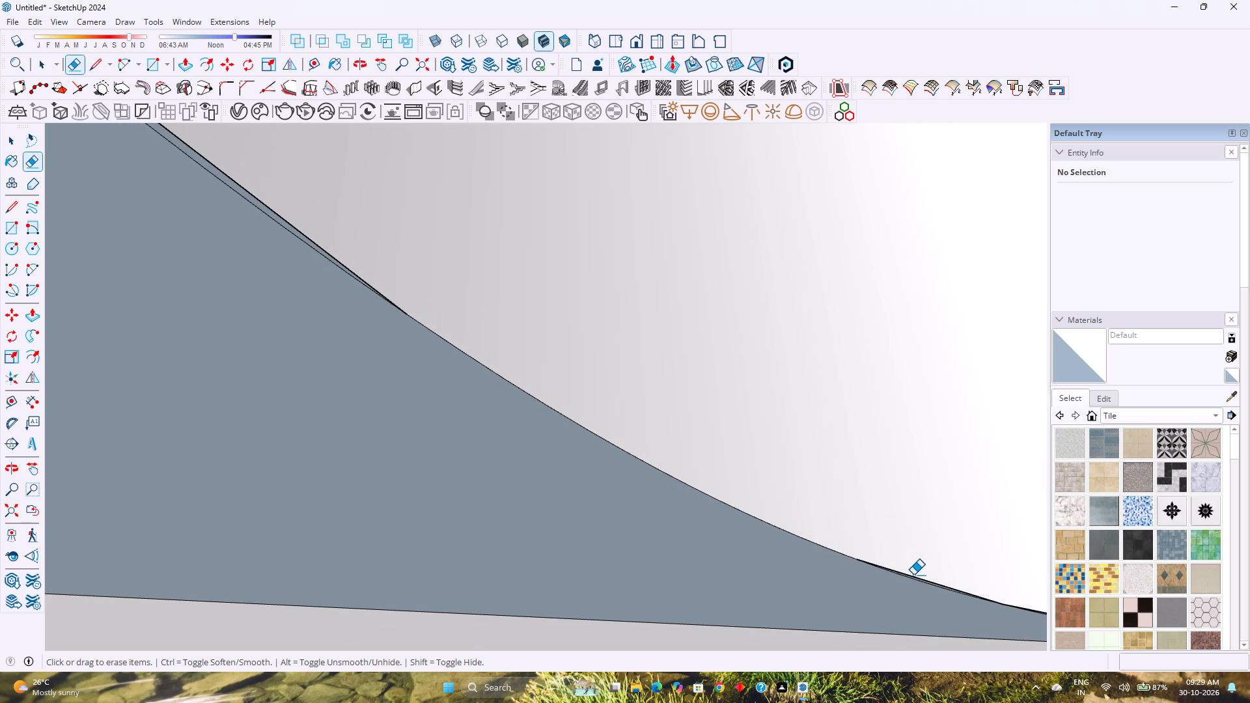
left_click(913, 575)
Erase the duplicate rim segments from the middle of the curve to its end at the straight wall.
scroll(835, 548, "down", 5)
middle_click_drag(830, 536, 466, 533, "shift")
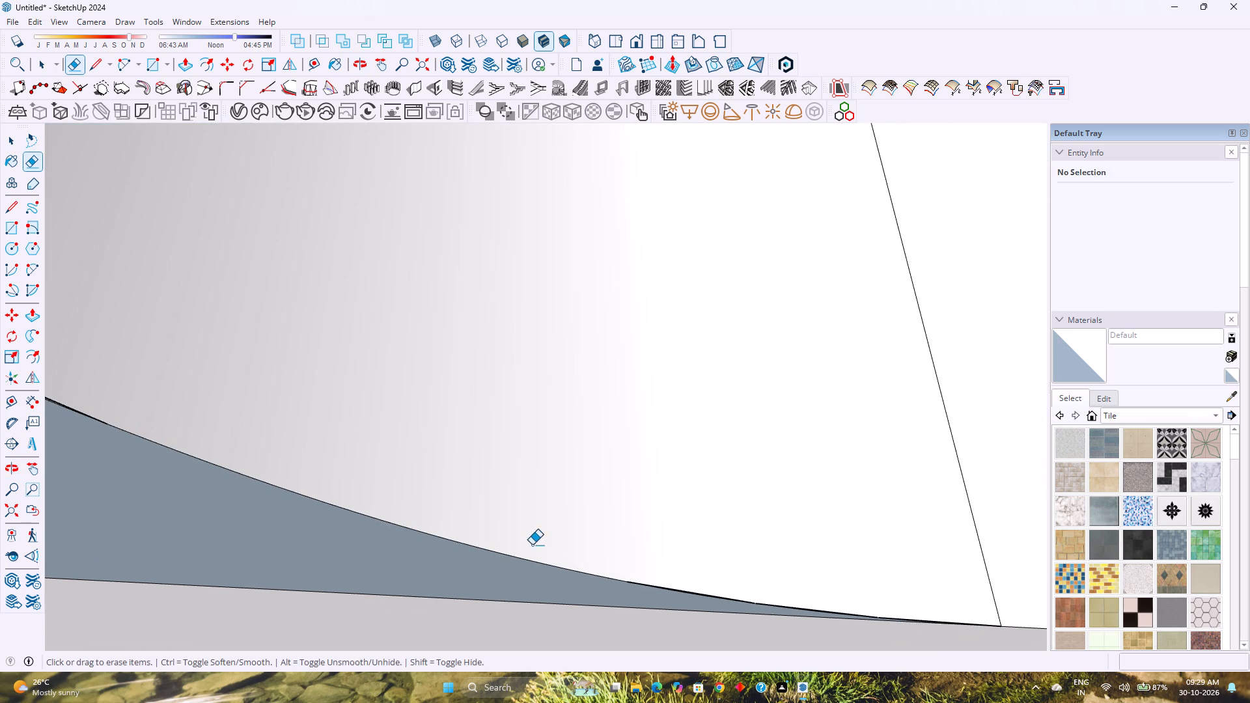
left_click(691, 591)
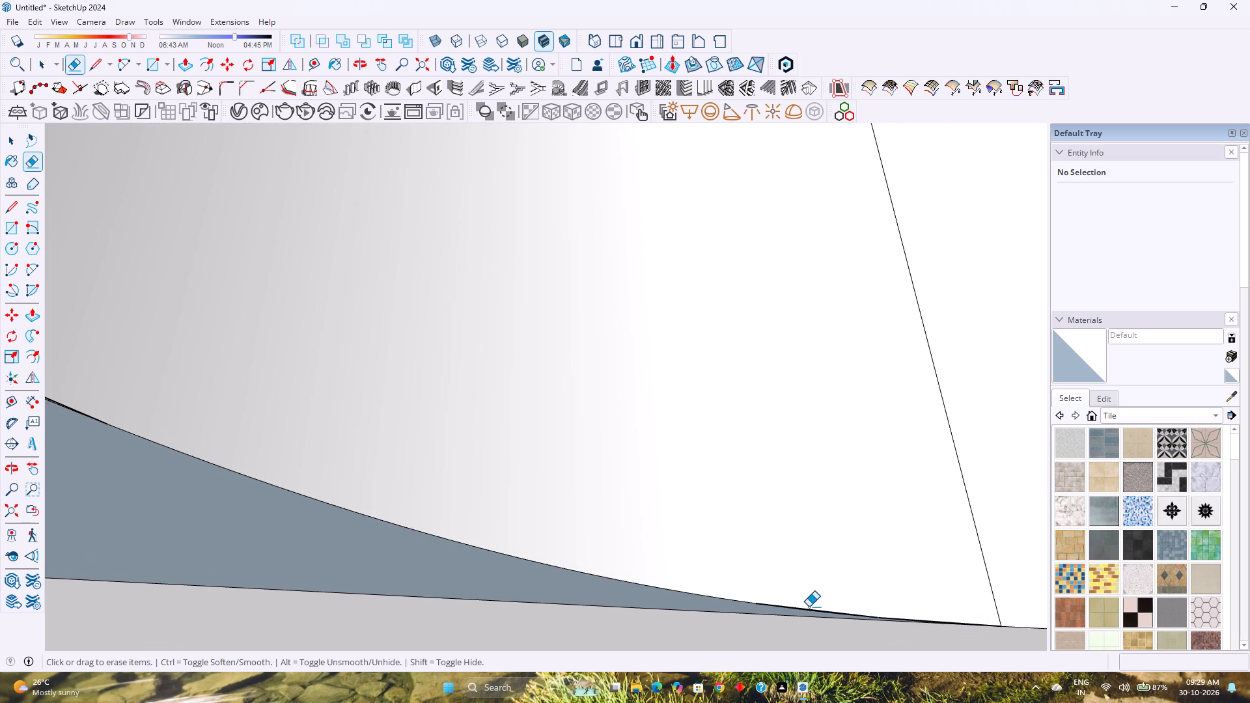
left_click(809, 609)
key("ctrl+z")
scroll(814, 610, "up", 3)
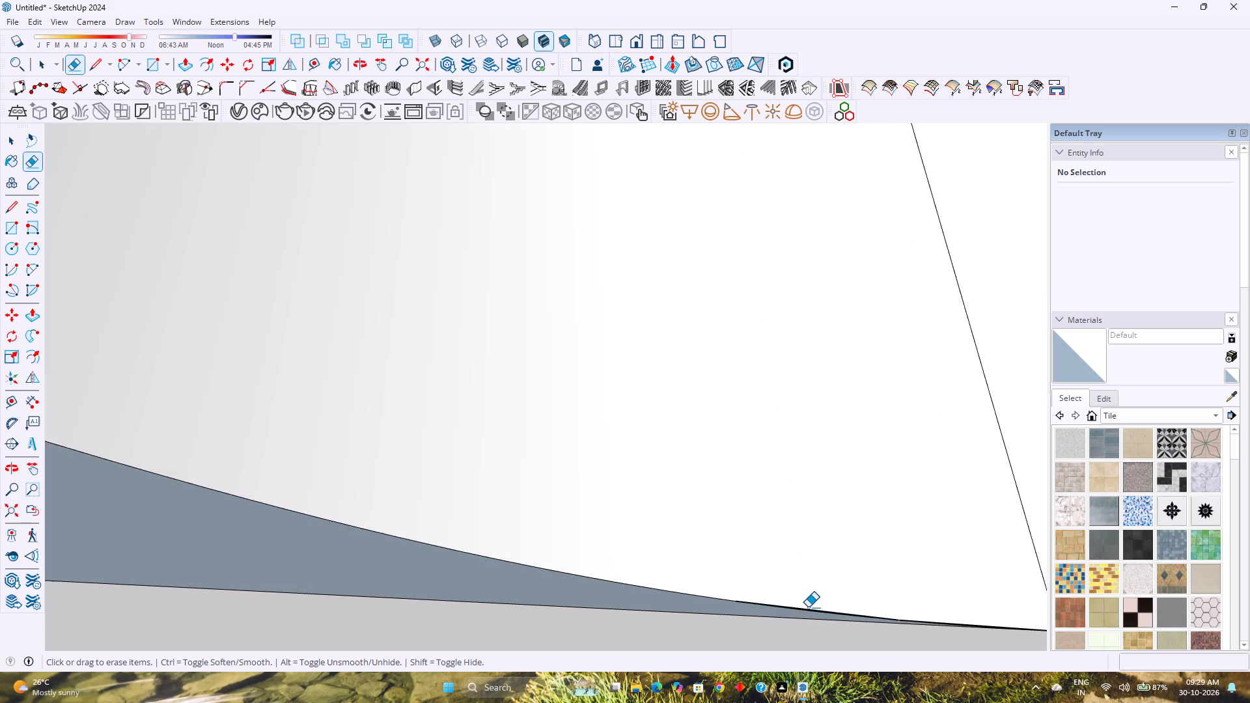
scroll(808, 607, "up", 4)
middle_click_drag(800, 608, 825, 561)
left_click(805, 621)
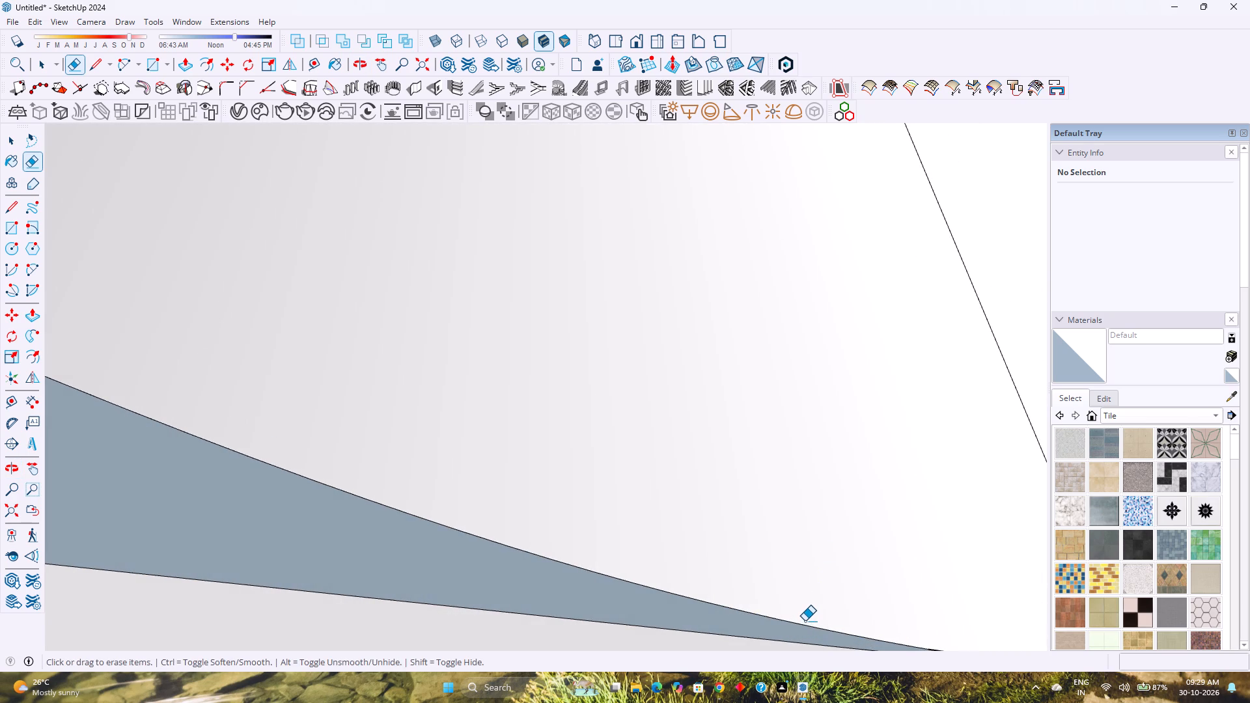
scroll(805, 611, "down", 1)
middle_click_drag(824, 607, 635, 489, "shift")
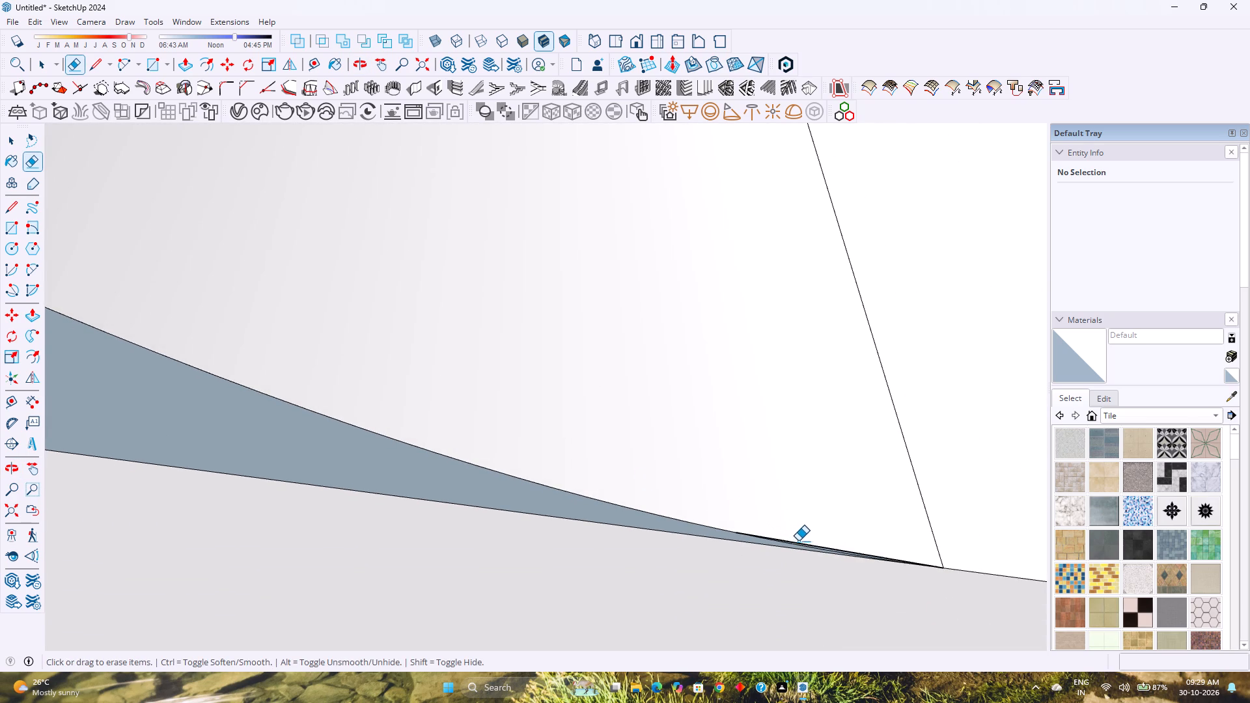
left_click(809, 540)
left_click(812, 544)
Erase the duplicate segments along the steeper part of the curved rim, undoing the mistaken deletion.
scroll(810, 537, "down", 3)
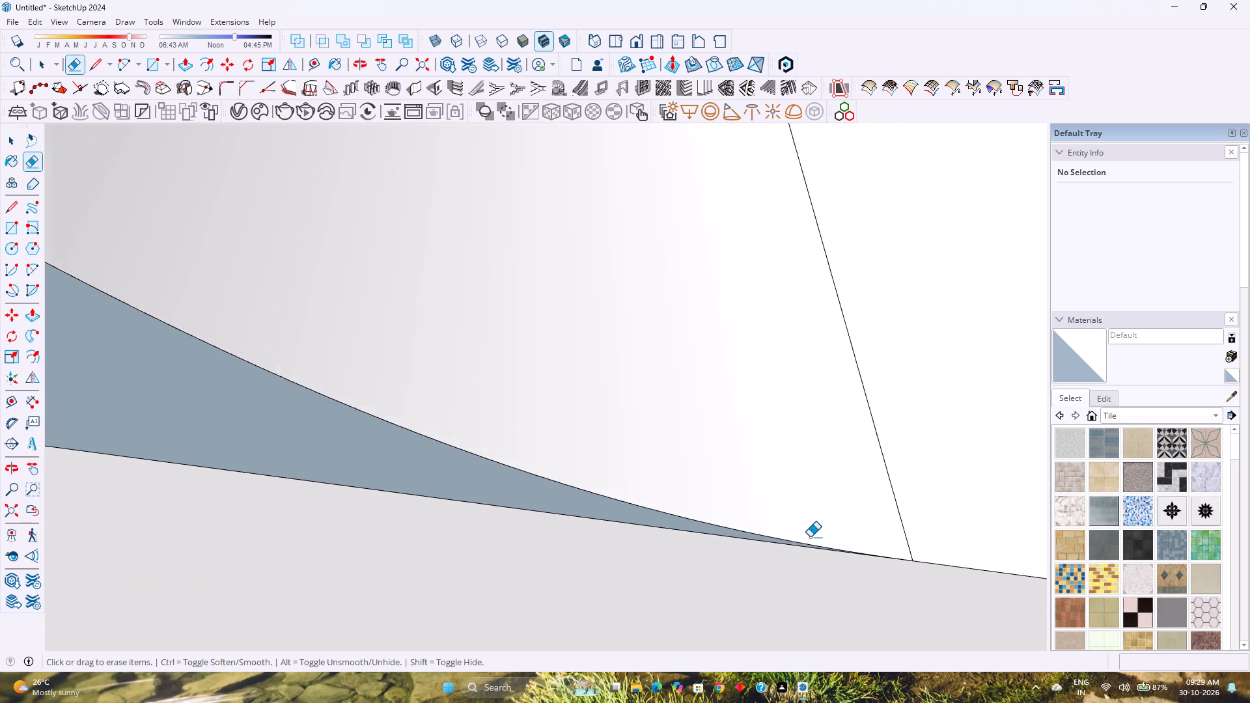
scroll(810, 537, "down", 9)
middle_click_drag(349, 307, 395, 482, "shift")
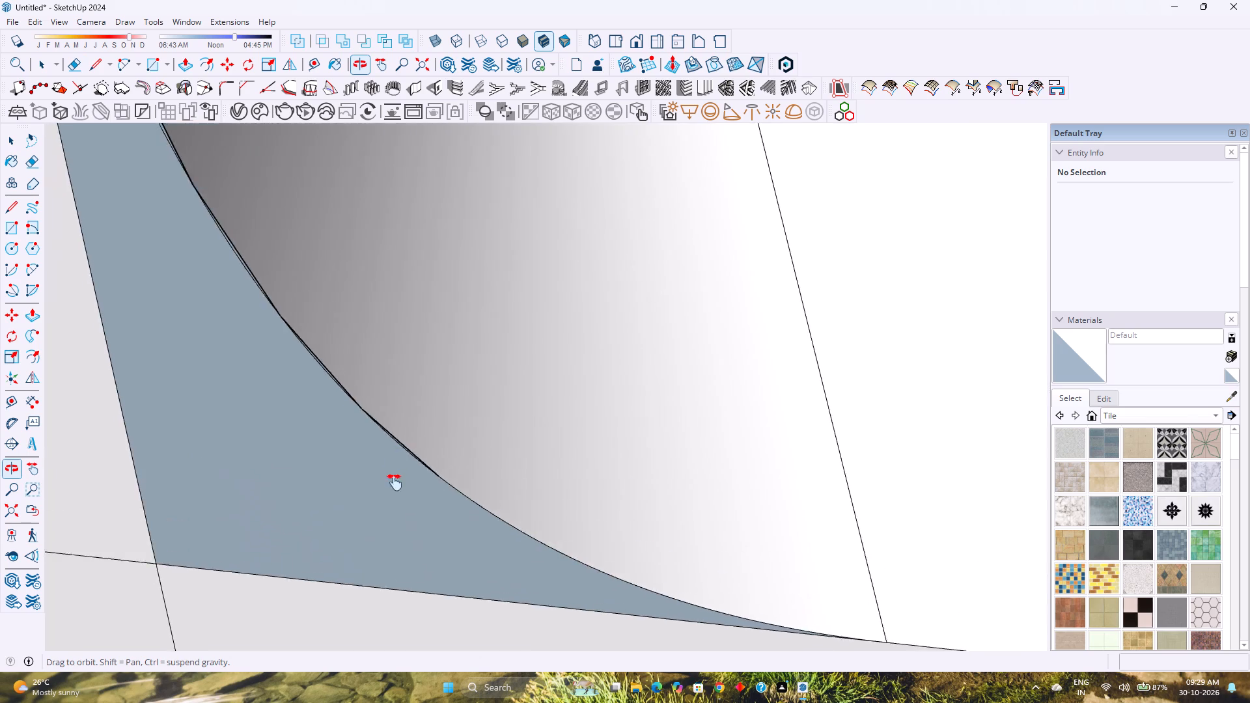
middle_click_drag(395, 482, 462, 586, "shift")
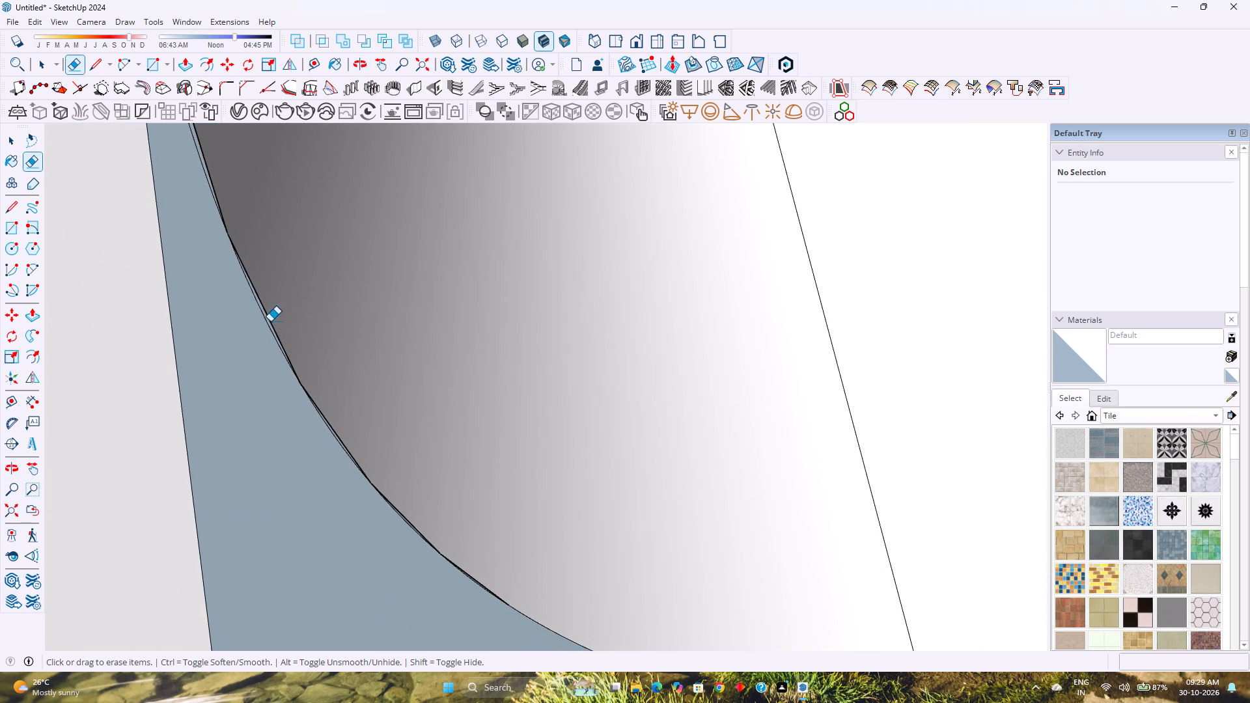
left_click(270, 320)
left_click(327, 422)
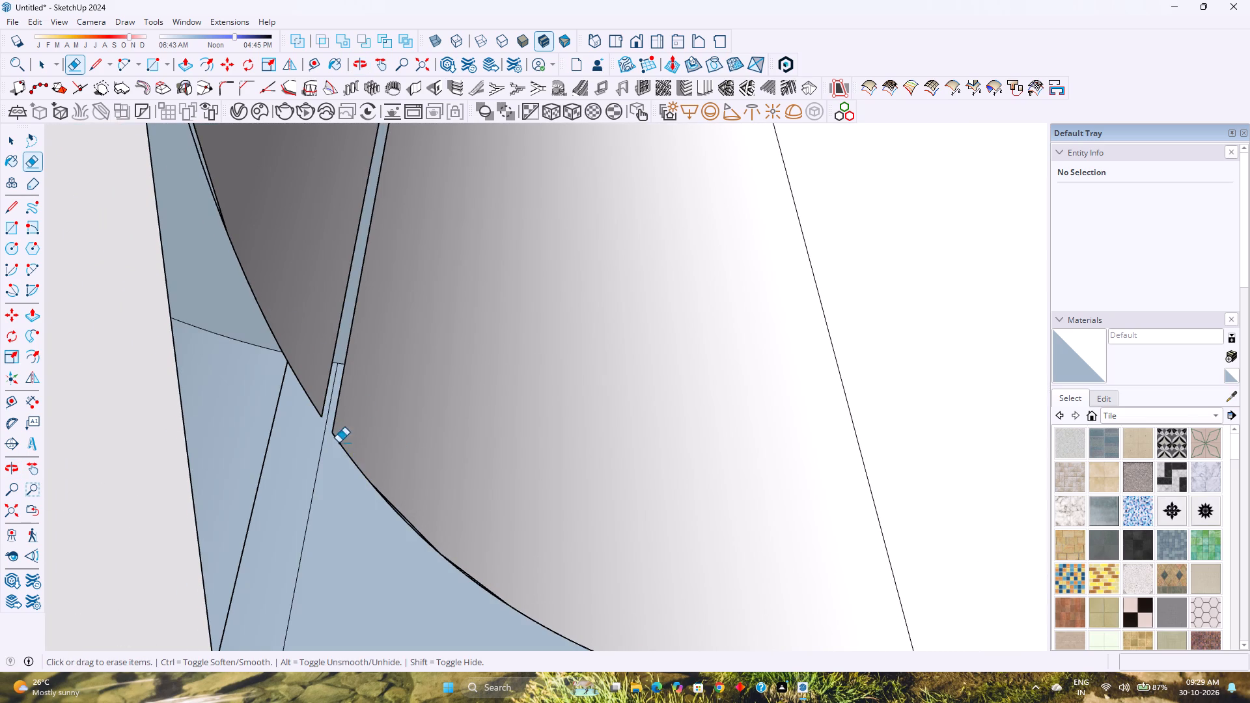
key("ctrl+z")
scroll(338, 437, "up", 5)
middle_click_drag(342, 437, 362, 436)
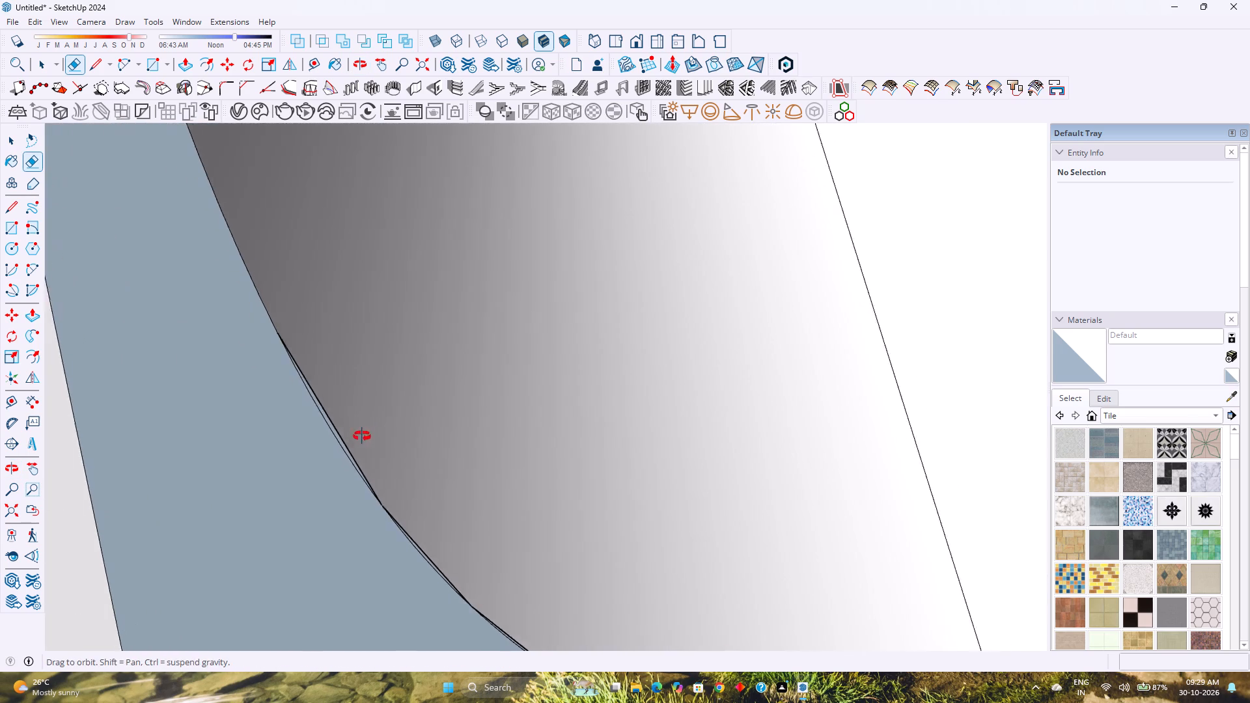
middle_click_drag(362, 436, 390, 423)
left_click(339, 424)
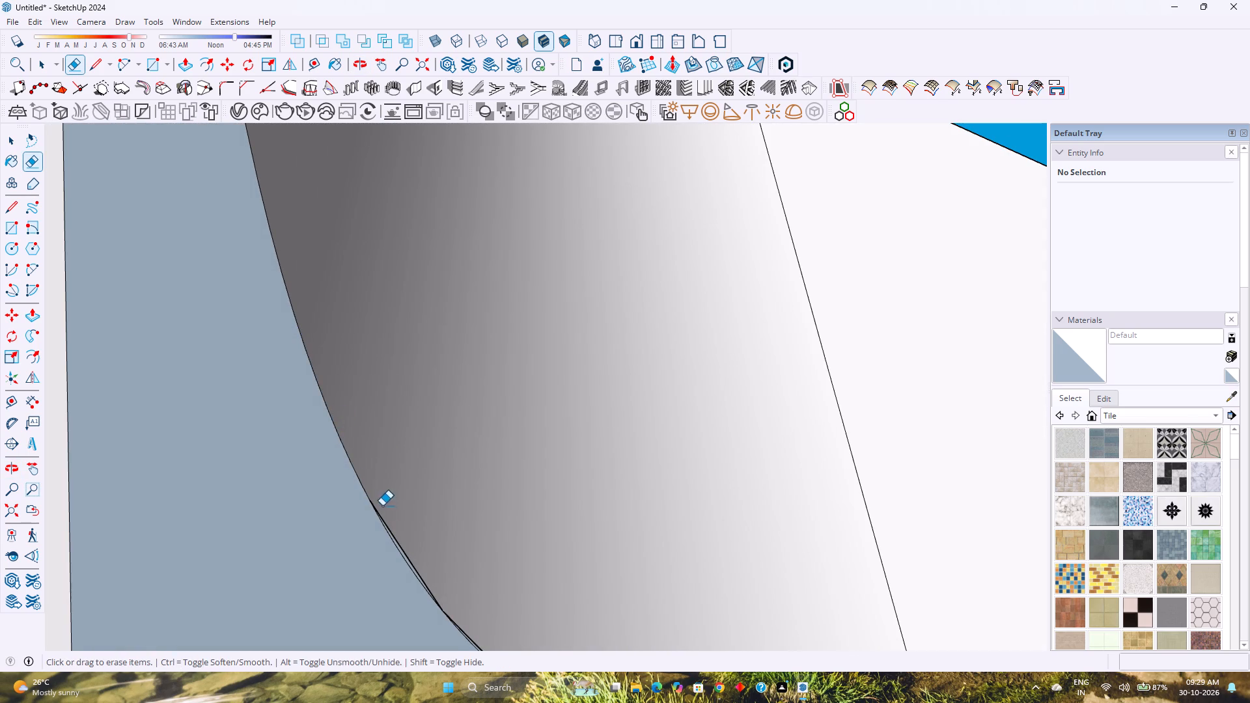
left_click(408, 555)
middle_click_drag(409, 555, 333, 434, "shift")
middle_click(333, 434, "shift")
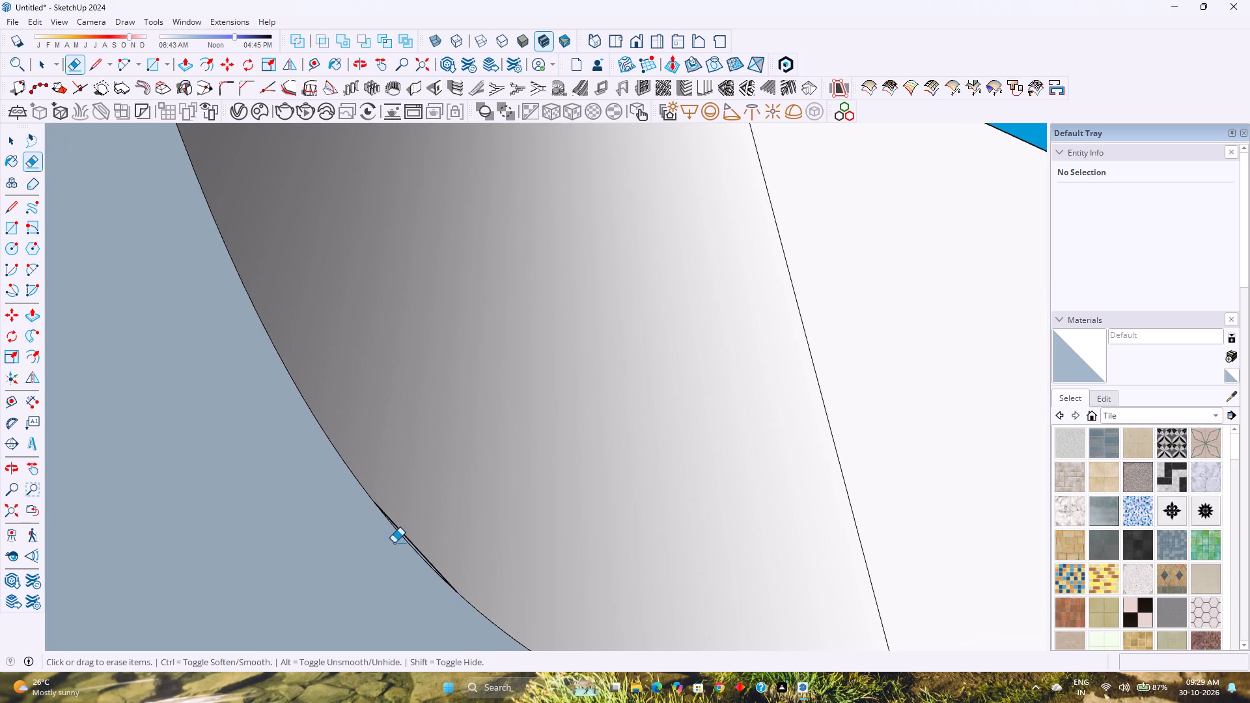
left_click(411, 540)
Erase the last duplicate segments at the end of the curve beside the pillar.
scroll(413, 534, "down", 1)
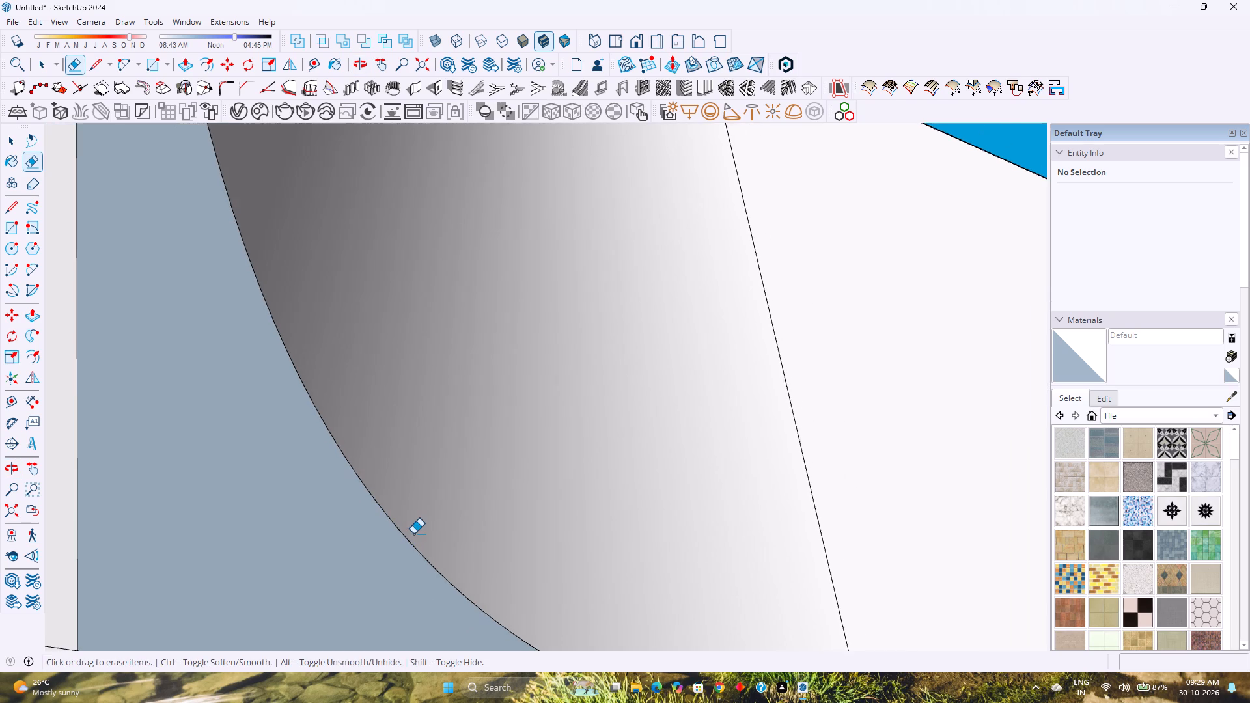
scroll(413, 534, "down", 2)
middle_click_drag(412, 526, 335, 567)
scroll(324, 540, "down", 2)
middle_click_drag(158, 294, 239, 340, "shift")
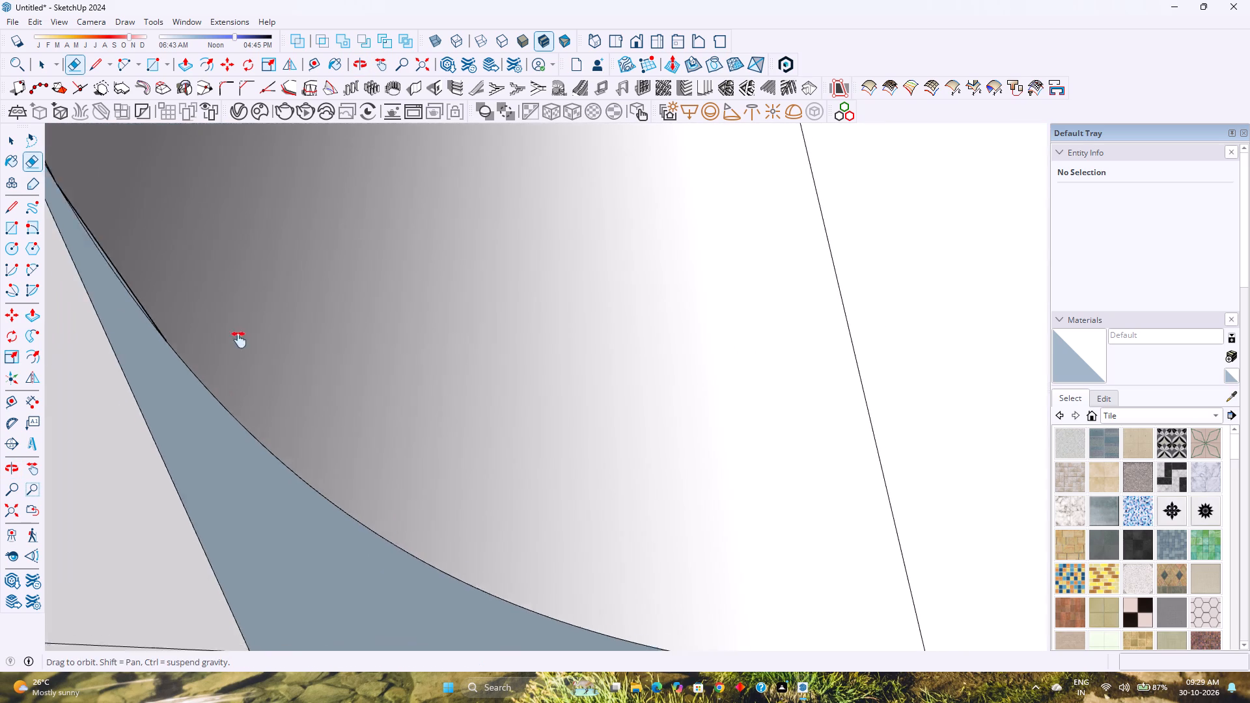
middle_click_drag(239, 340, 359, 468, "shift")
left_click(295, 444)
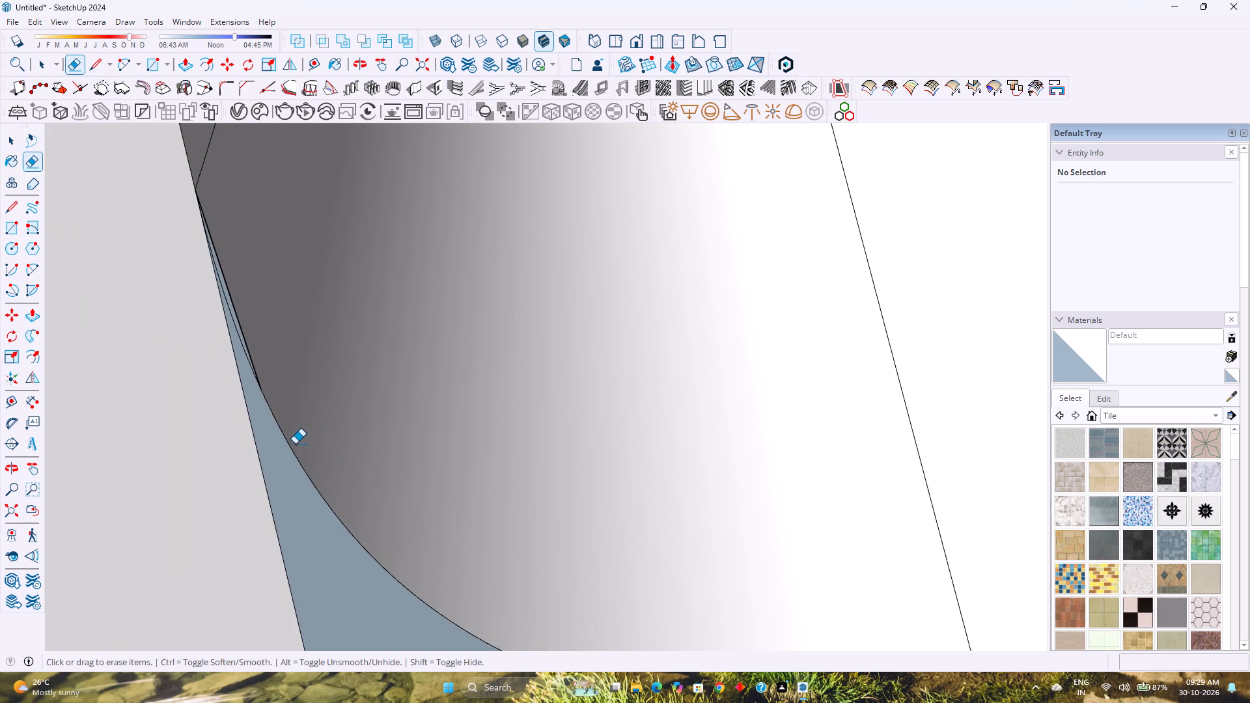
left_click(236, 316)
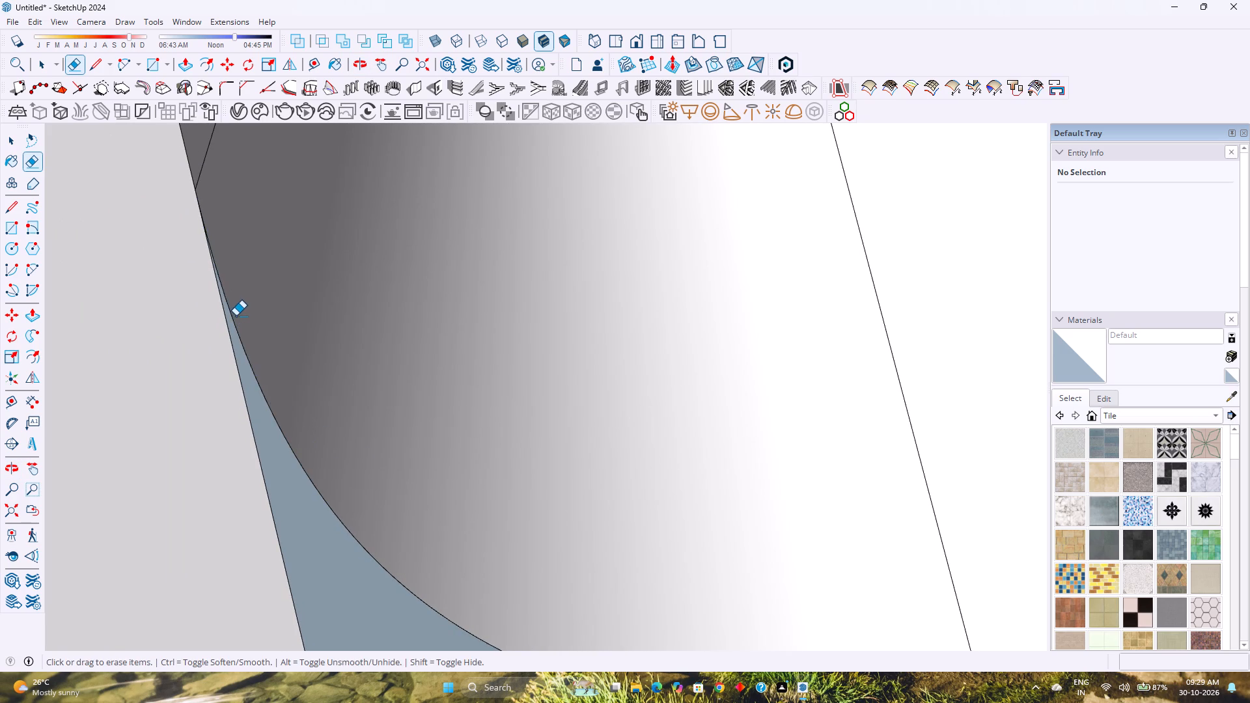
middle_click_drag(249, 313, 236, 329)
key("space")
Reverse the blue corner fill face so its orientation matches the adjoining grey faces.
scroll(249, 331, "down", 5)
left_click(319, 505)
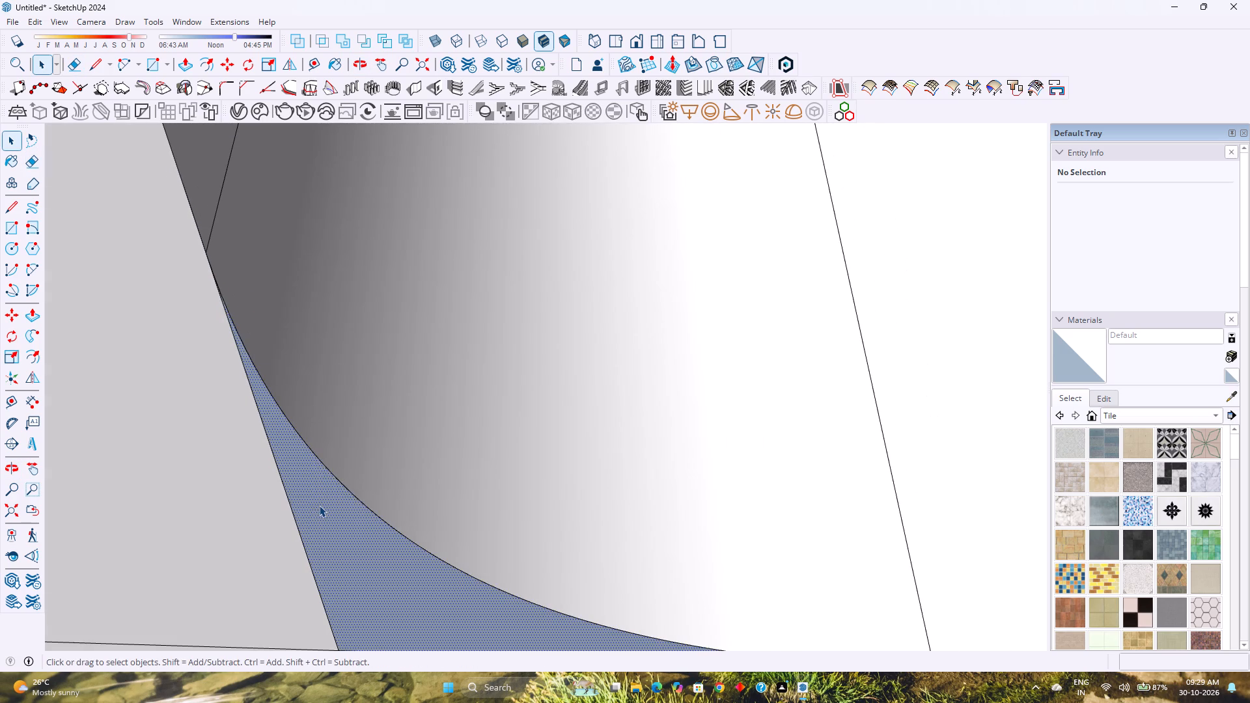
right_click(319, 505)
left_click(406, 331)
Erase the two leftover edges extending beyond the corner point of the fill face.
scroll(360, 489, "down", 11)
key("e")
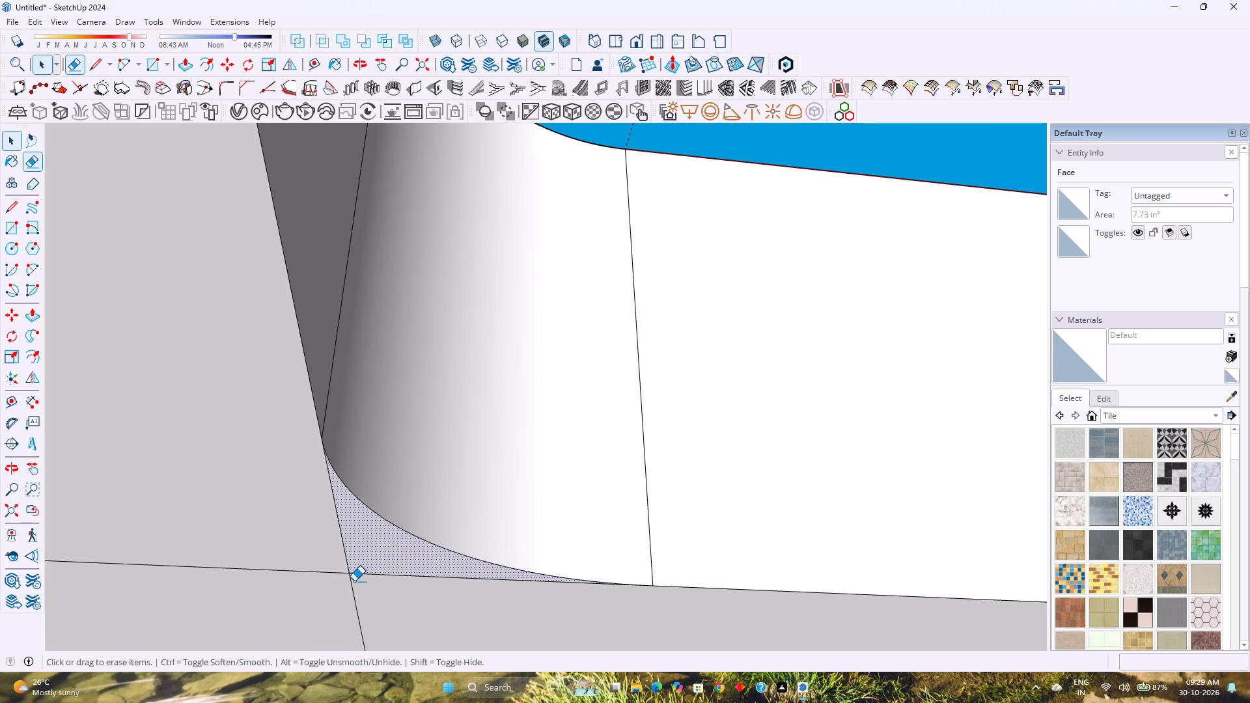
left_click(357, 572)
key("ctrl+z")
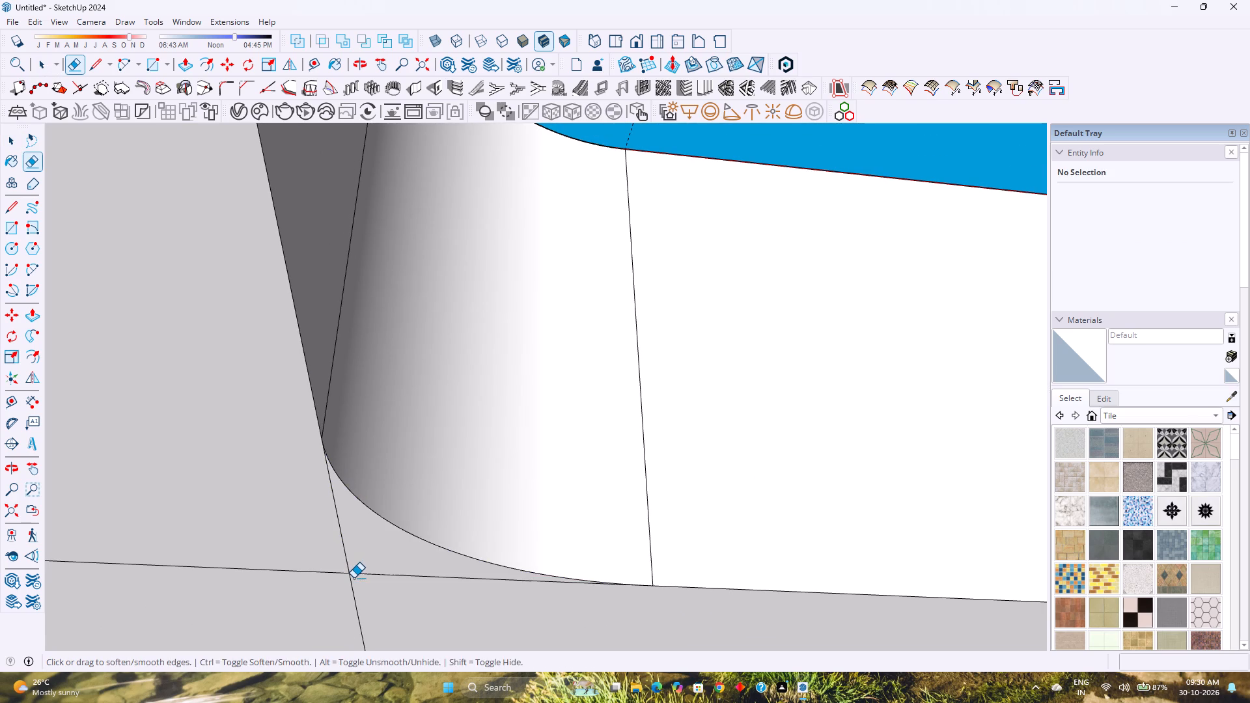
left_click(324, 573)
left_click(353, 596)
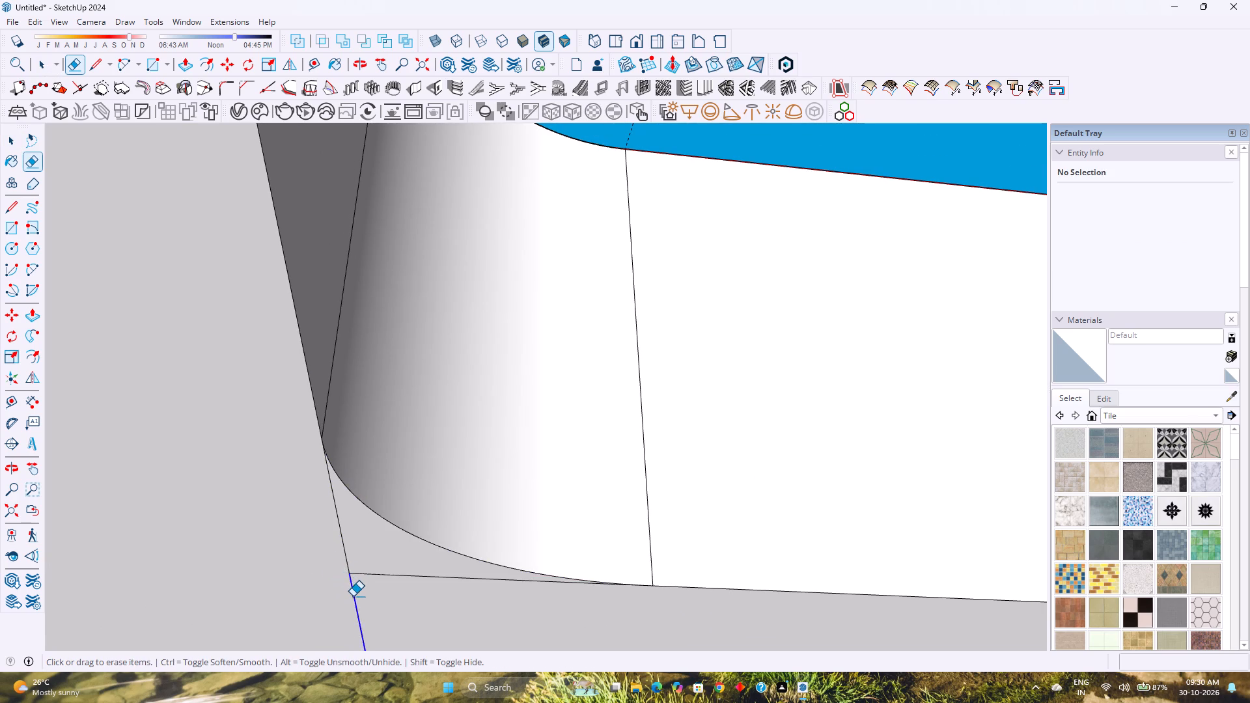
key("space")
Copy the corner fill face with its edges 11' along the blue axis to the matching rounded corner.
double_click(354, 547)
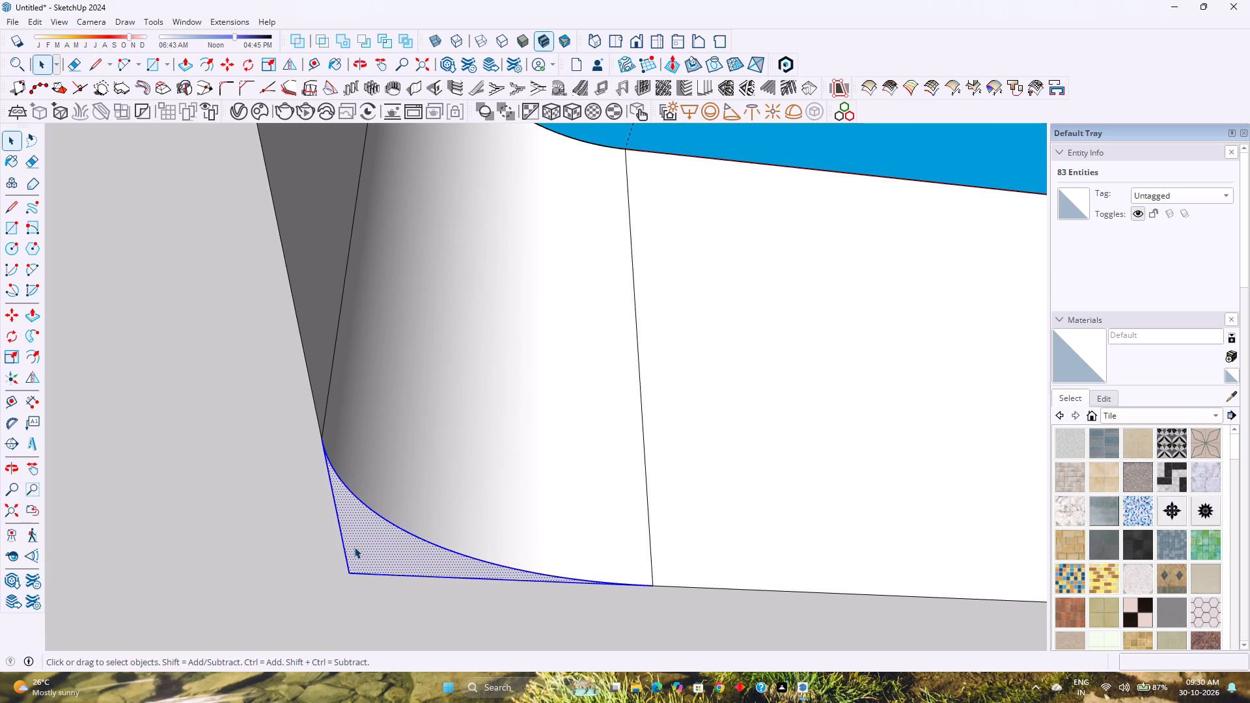
key("m")
scroll(652, 556, "down", 4)
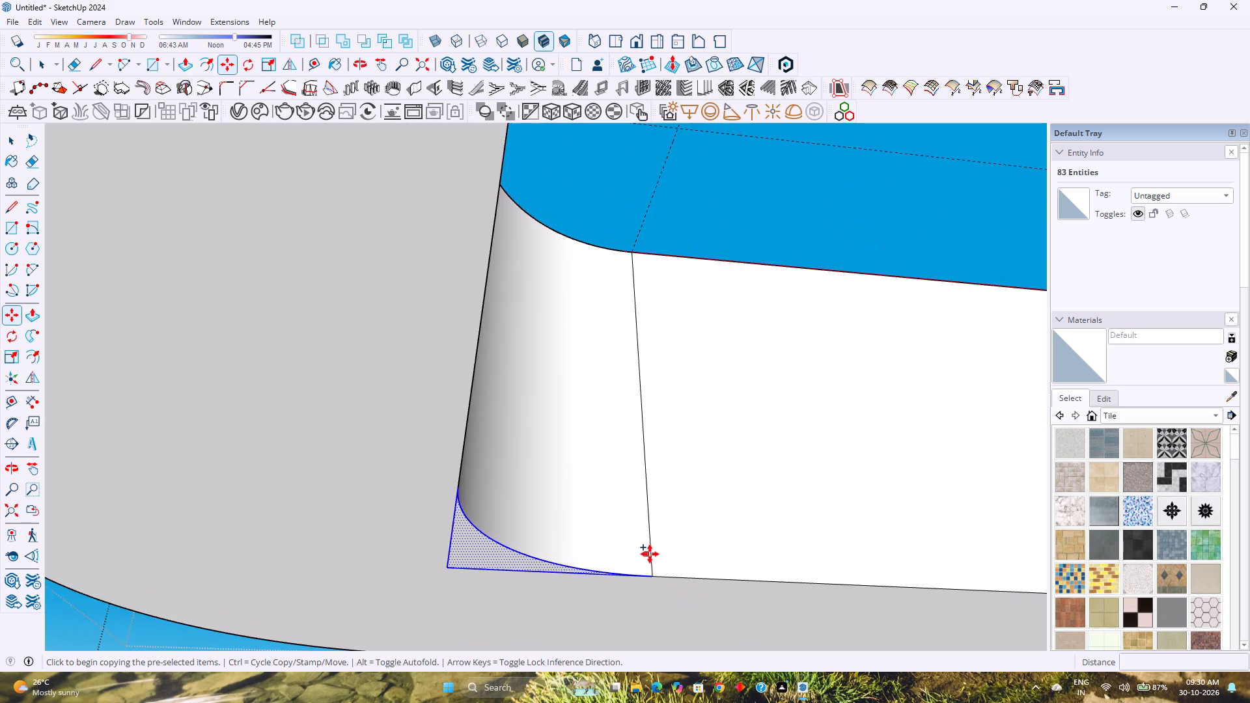
scroll(650, 554, "down", 1)
middle_click_drag(653, 537, 563, 594, "shift")
scroll(564, 593, "down", 4)
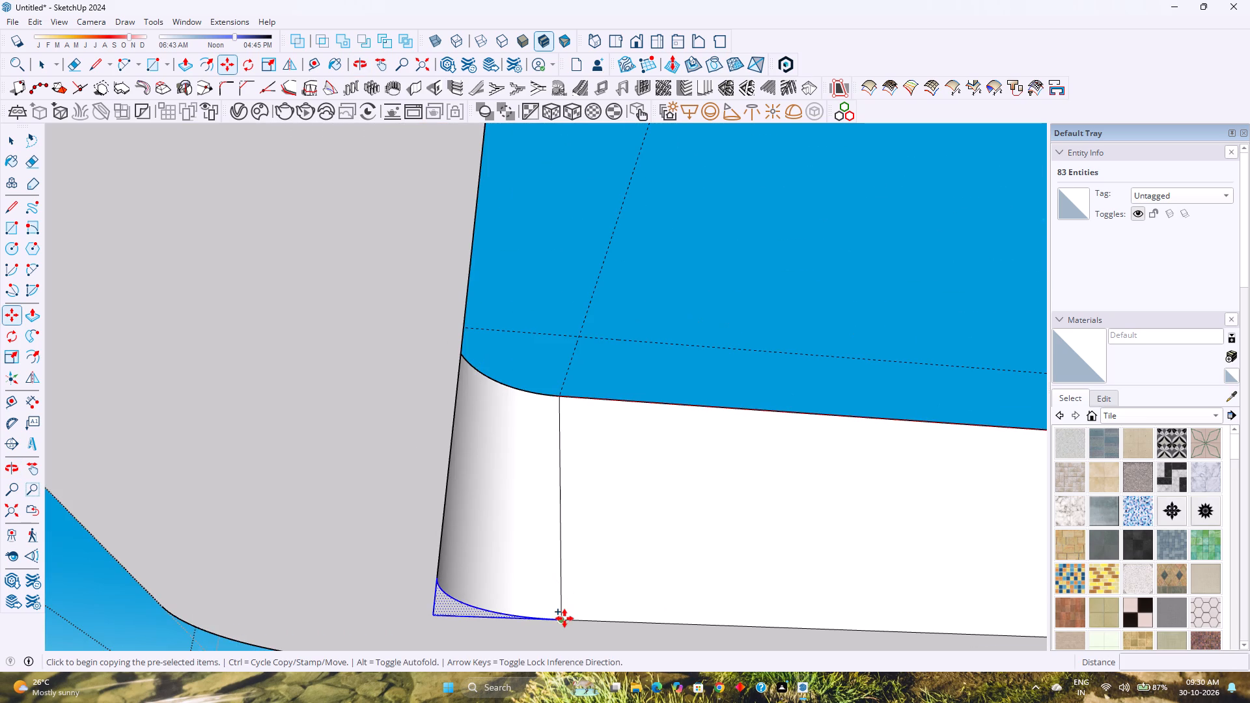
left_click(564, 618)
scroll(574, 523, "down", 8)
middle_click_drag(576, 516, 411, 689, "shift")
middle_click(411, 689, "shift")
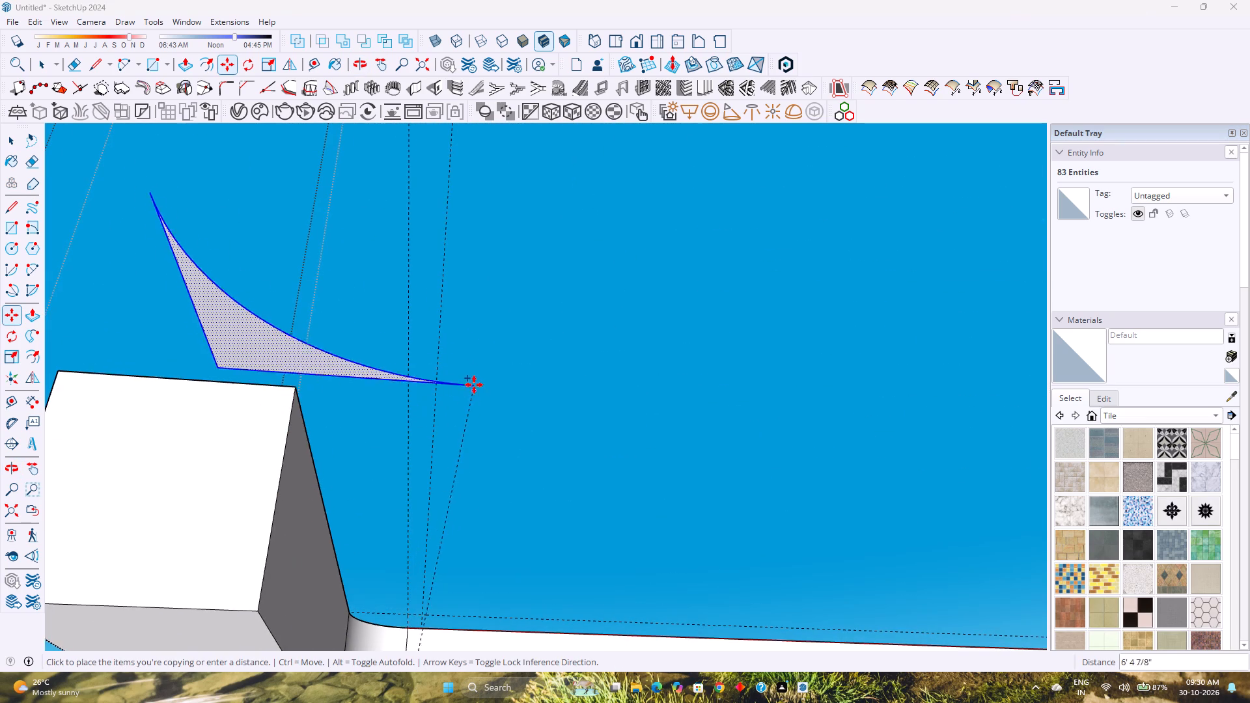
scroll(457, 314, "down", 2)
middle_click_drag(460, 316, 419, 444, "shift")
key("Up")
scroll(415, 442, "down", 3)
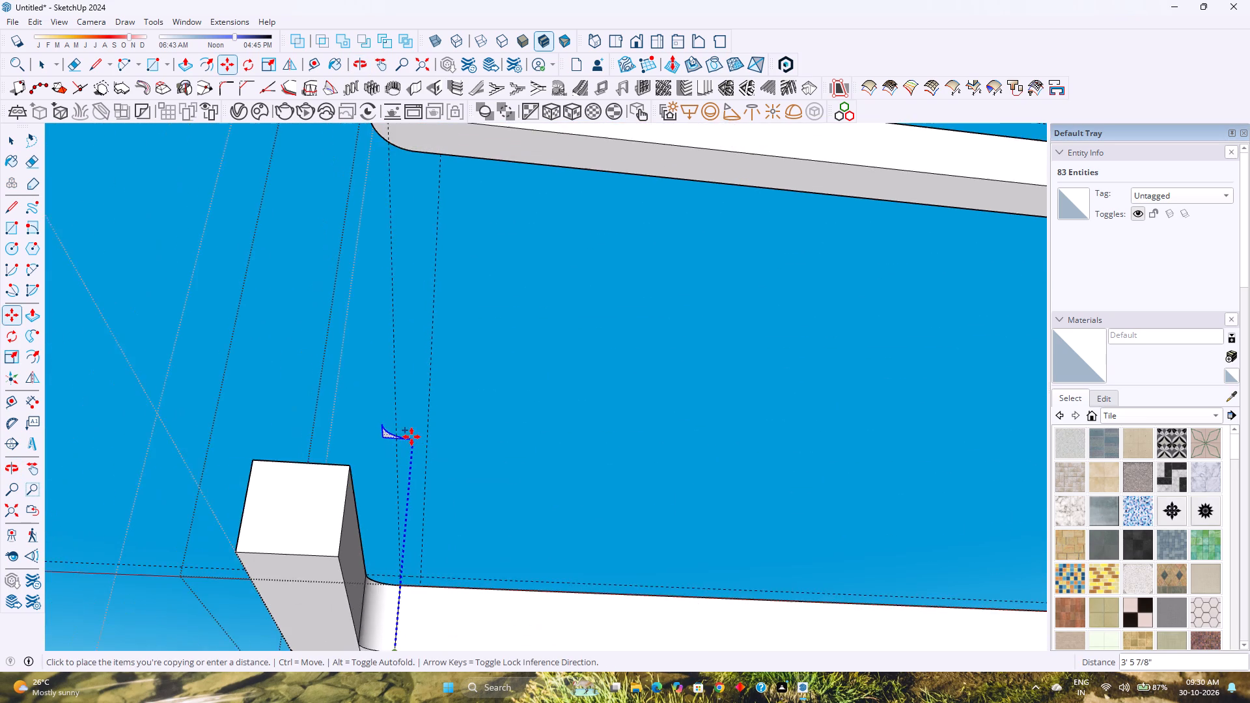
scroll(411, 437, "down", 4)
scroll(436, 191, "up", 11)
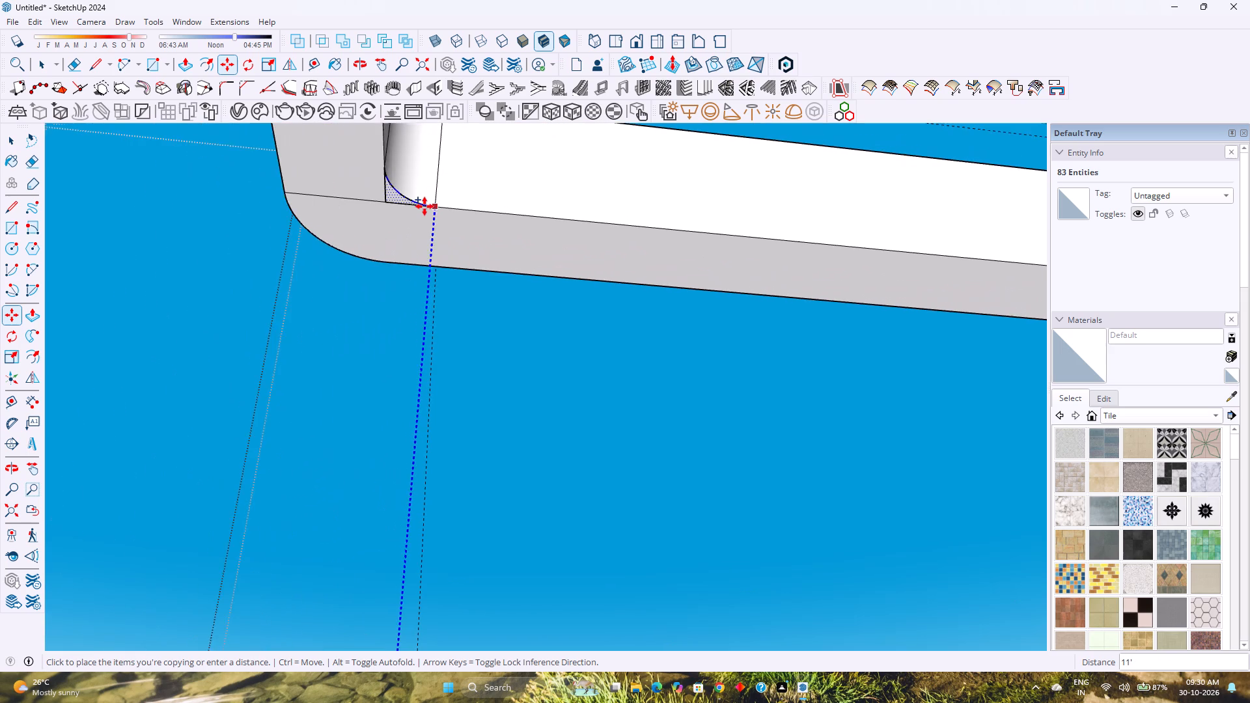
scroll(424, 206, "up", 4)
left_click(442, 207)
scroll(425, 199, "up", 8)
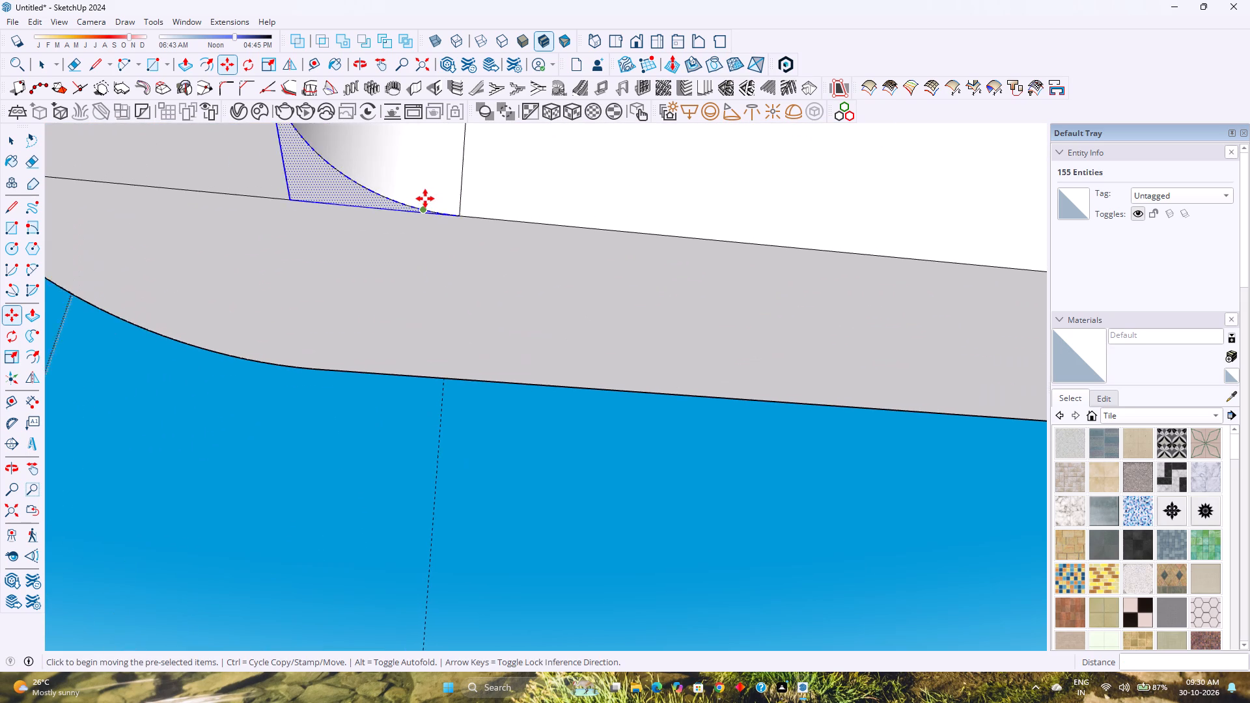
Erase the three straight leftover edges around the copied fill on the inner rounded corner face.
key("e")
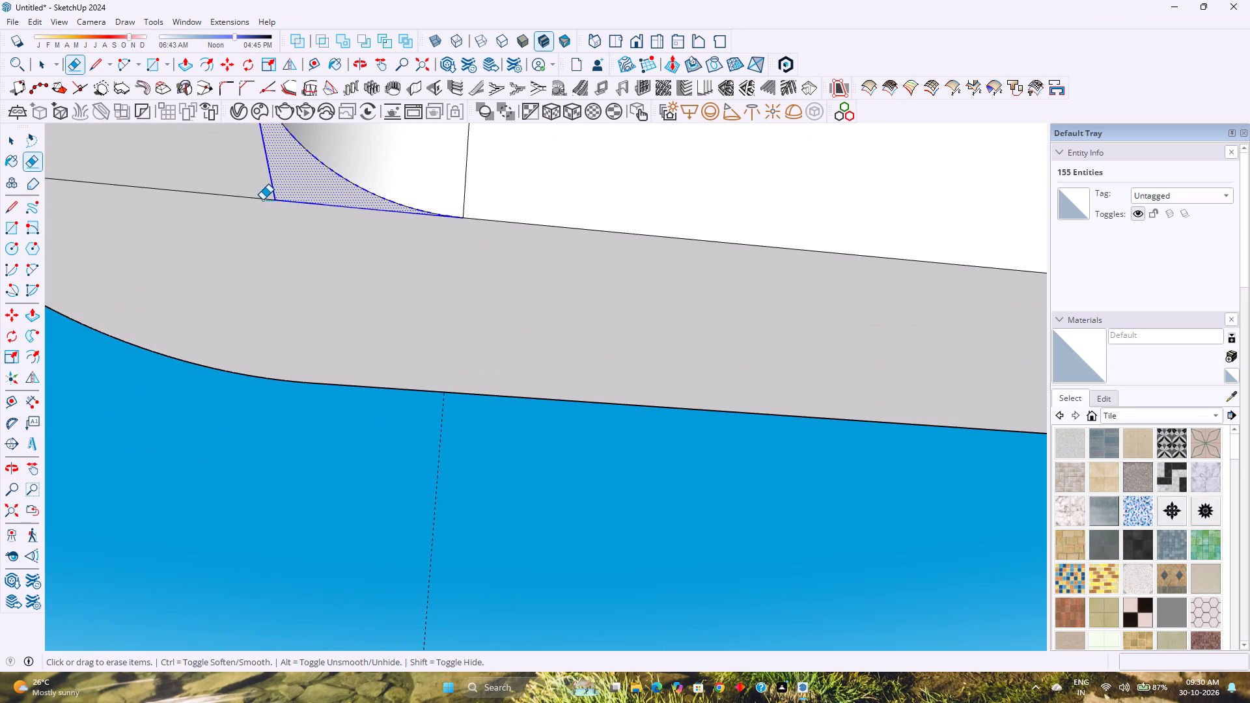
left_click(262, 200)
left_click(294, 202)
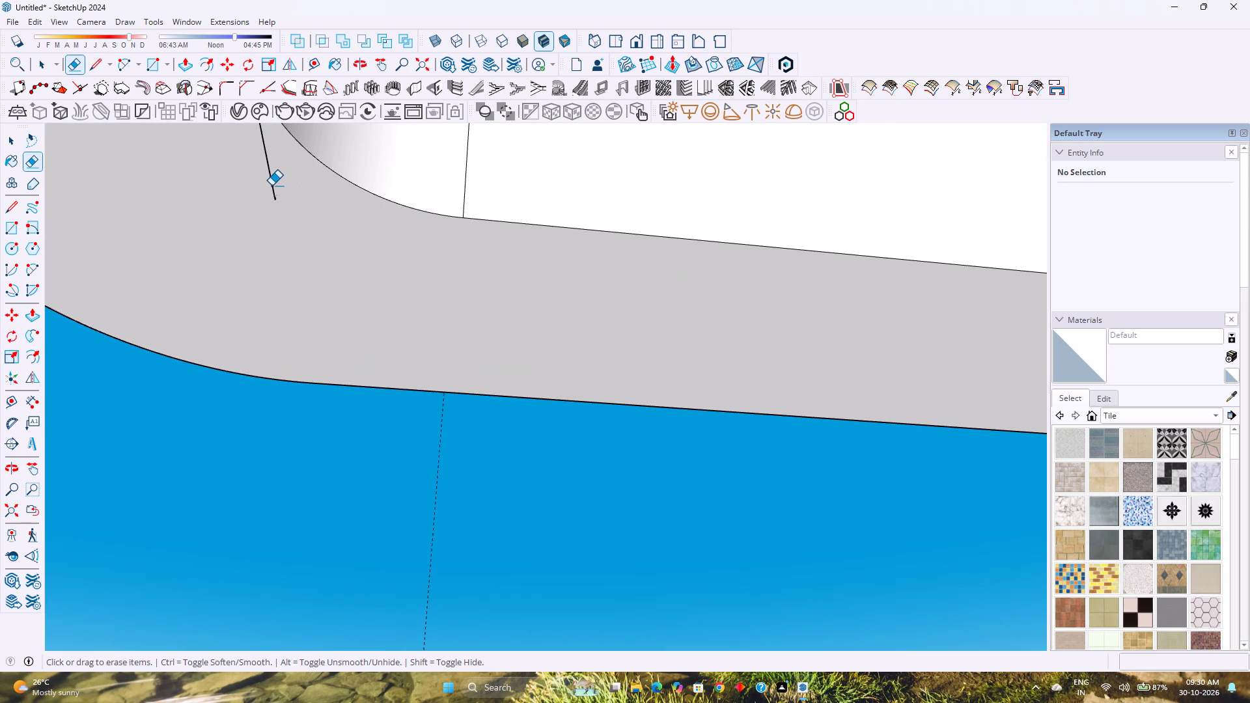
left_click(270, 186)
Hide the face covering the corner and delete the stray vertical edge behind it.
scroll(270, 186, "down", 3)
scroll(271, 187, "up", 7)
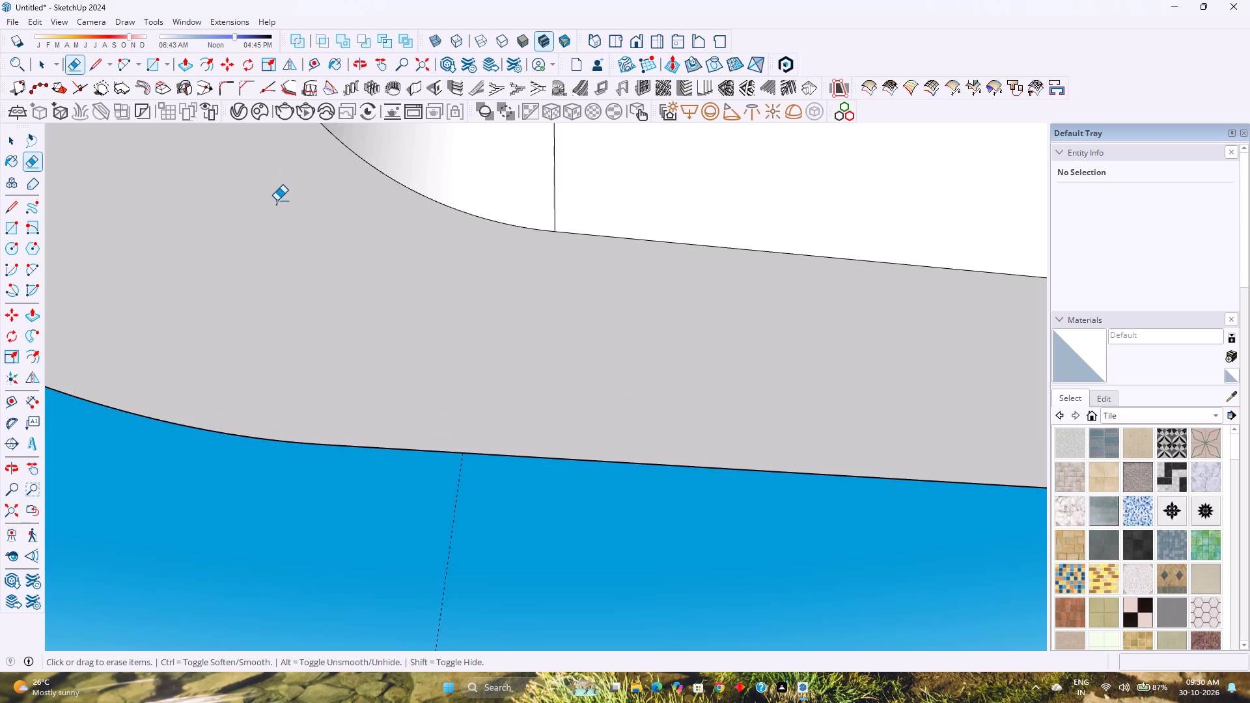
left_click(275, 202)
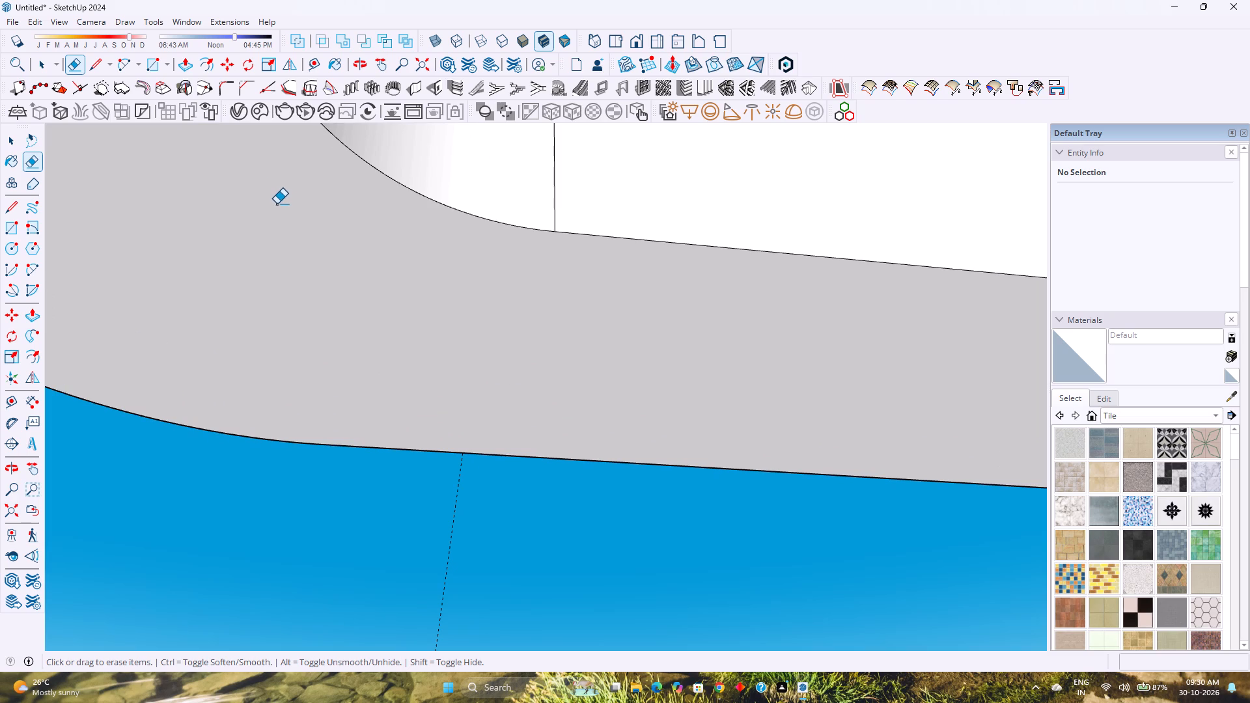
left_click(275, 204)
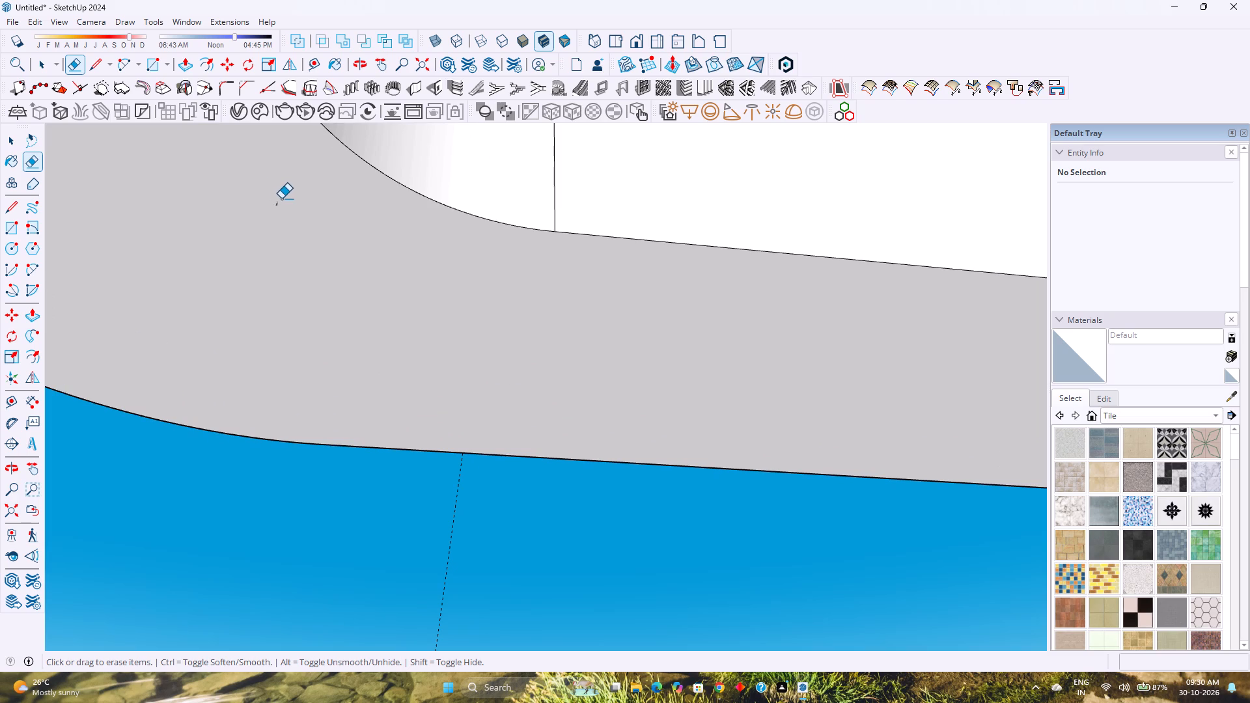
left_click(275, 203)
key("space")
left_click(305, 235)
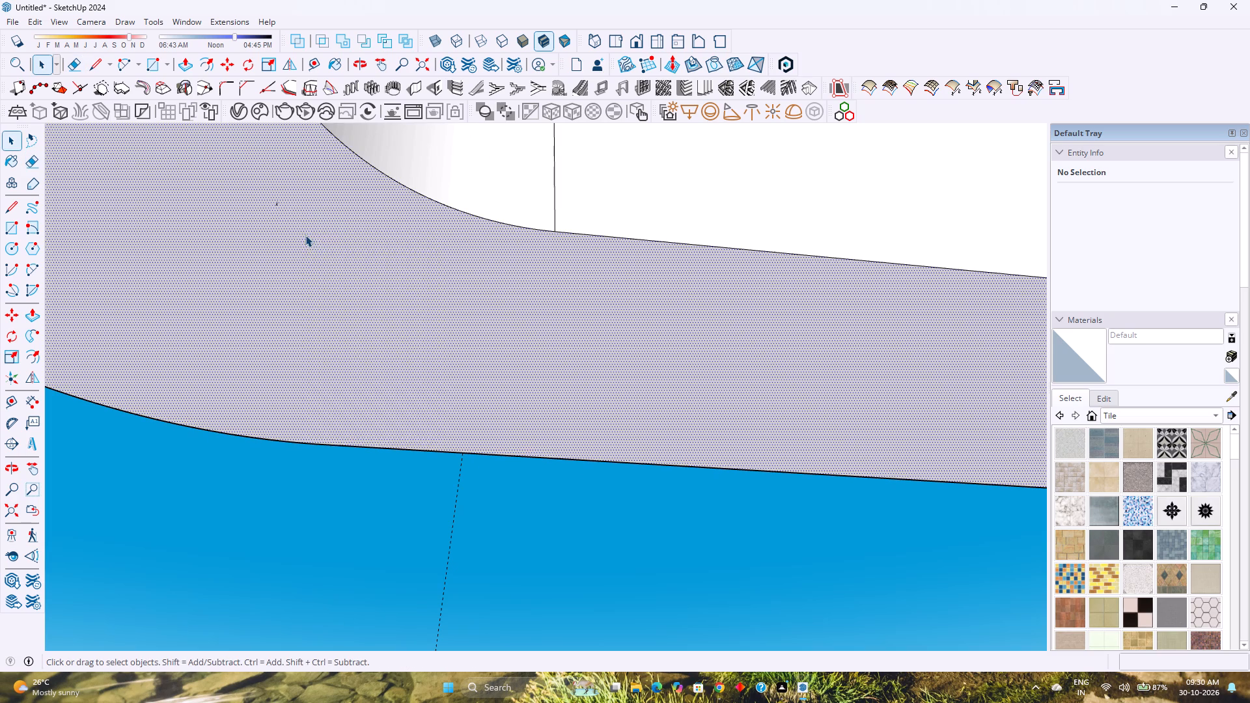
right_click(305, 235)
left_click(357, 275)
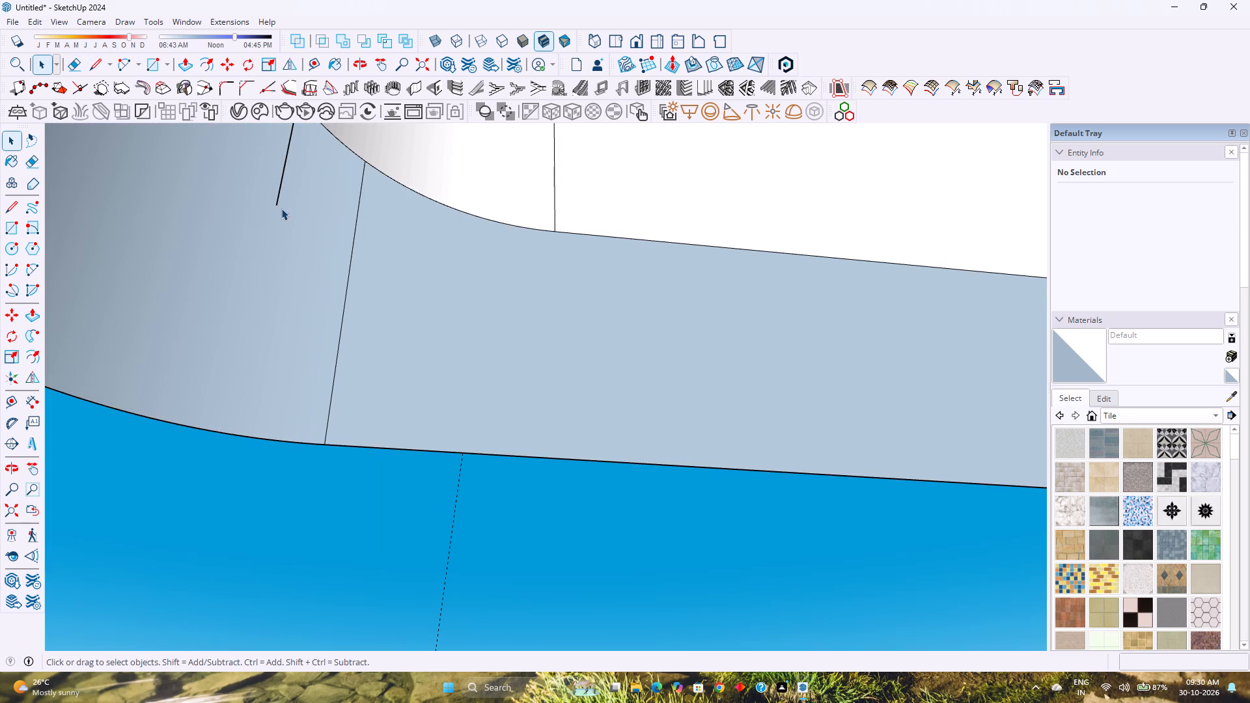
left_click(279, 202)
key("Delete")
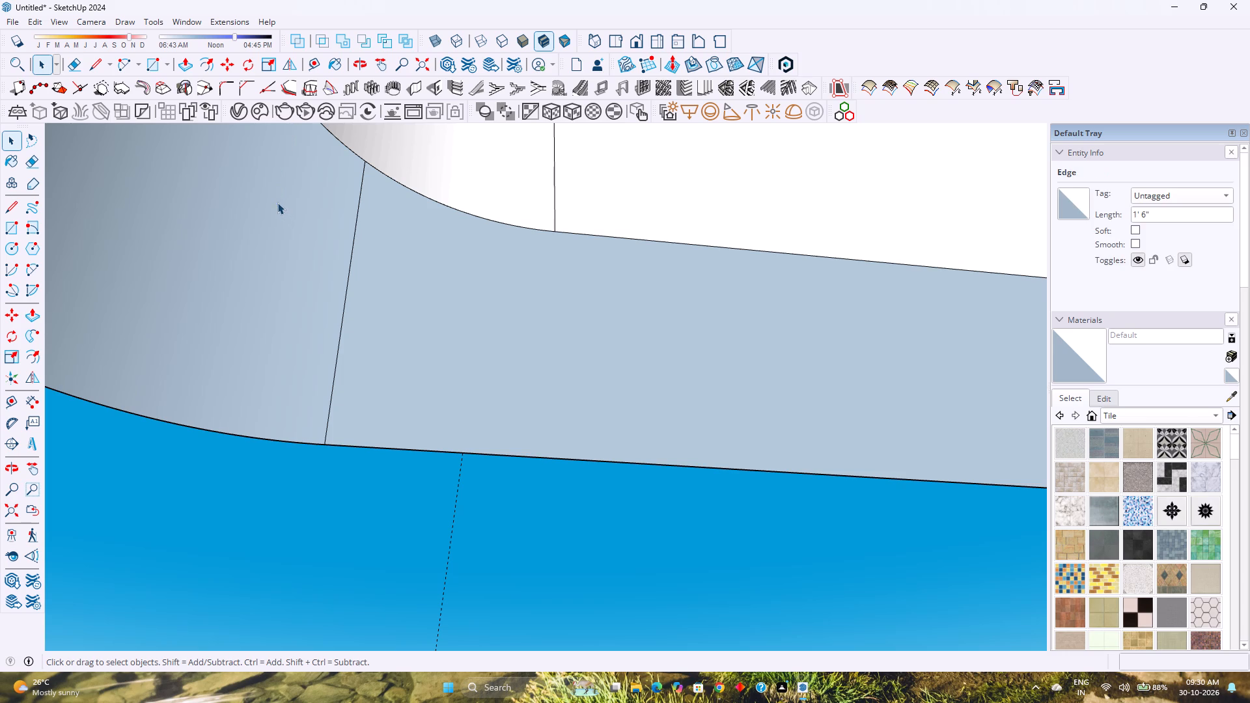
Unhide the last hidden face at the rounded corner.
left_click(26, 21)
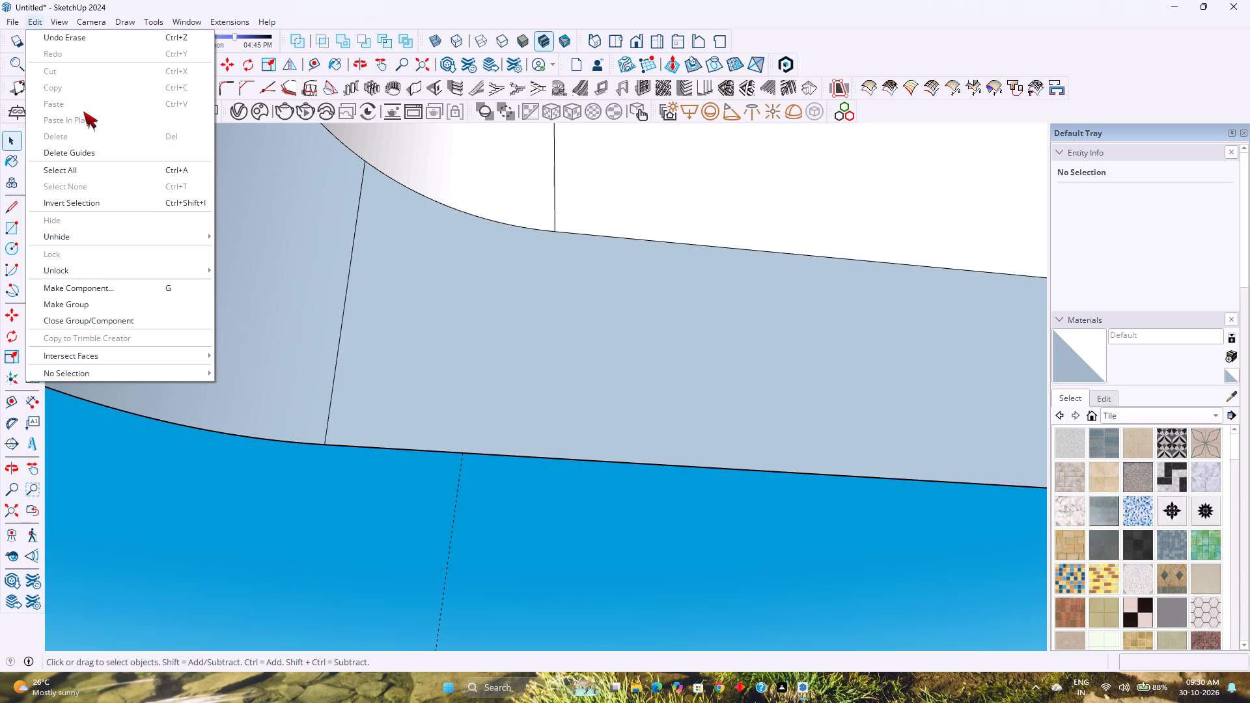
left_click(238, 254)
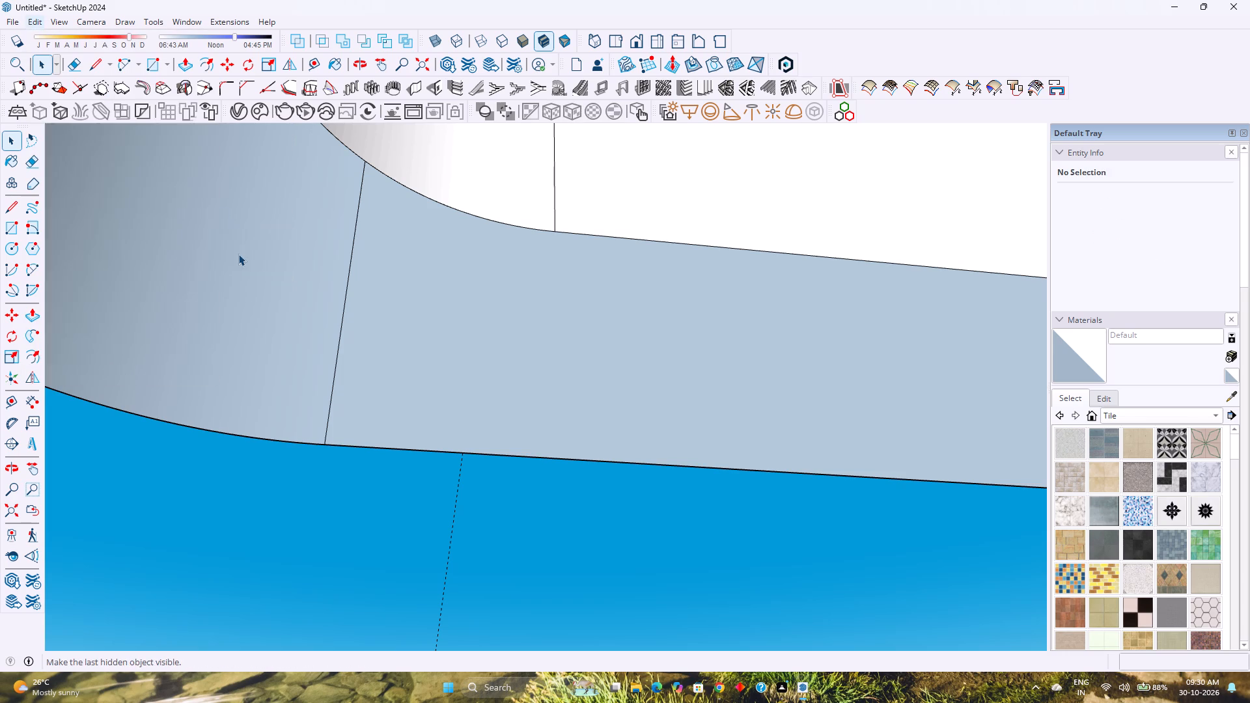
Erase the two straight edges meeting in a point beyond the inner rounded corner on the frame's lower underside.
scroll(385, 324, "down", 20)
scroll(385, 324, "down", 3)
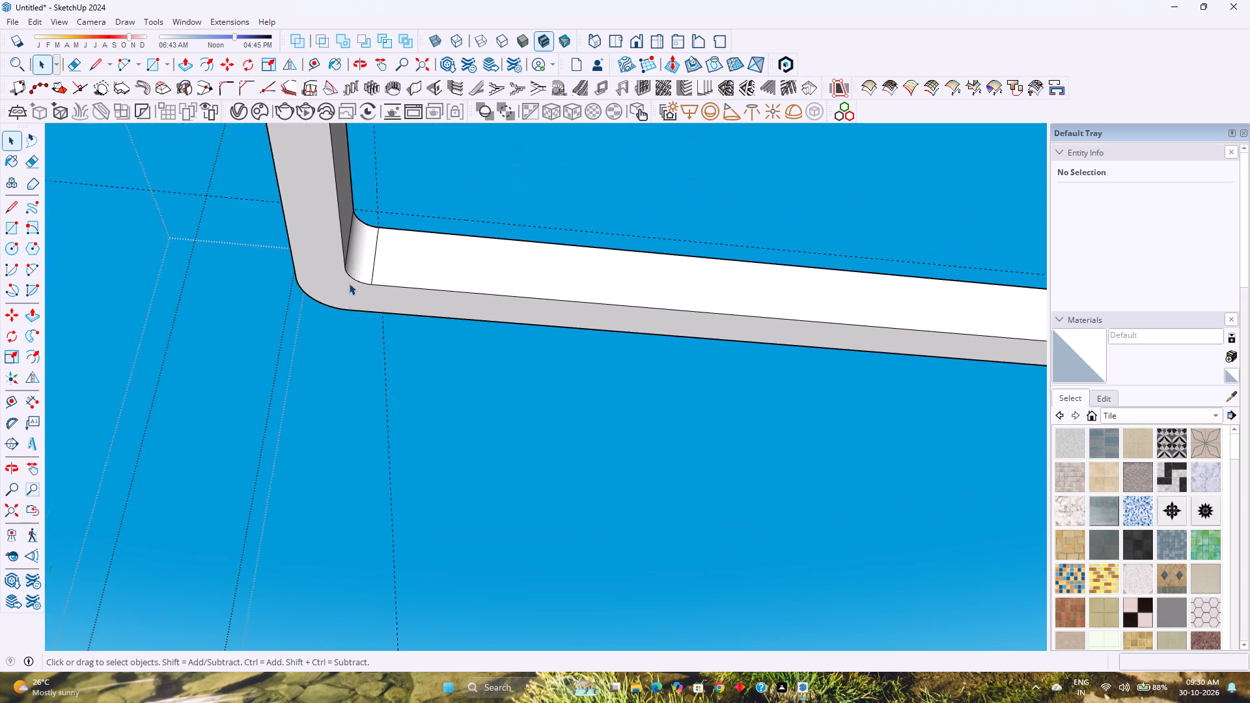
scroll(349, 283, "down", 10)
left_click(23, 510)
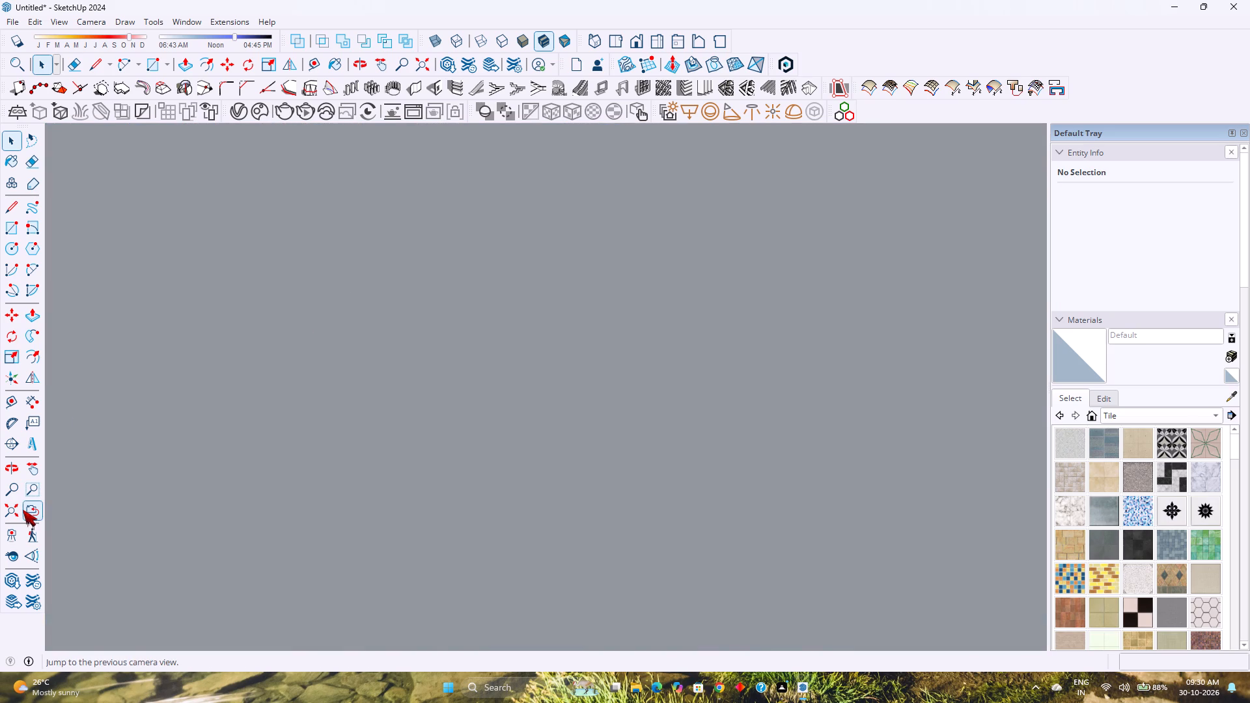
left_click(18, 515)
middle_click_drag(217, 459, 521, 599)
scroll(523, 579, "down", 1)
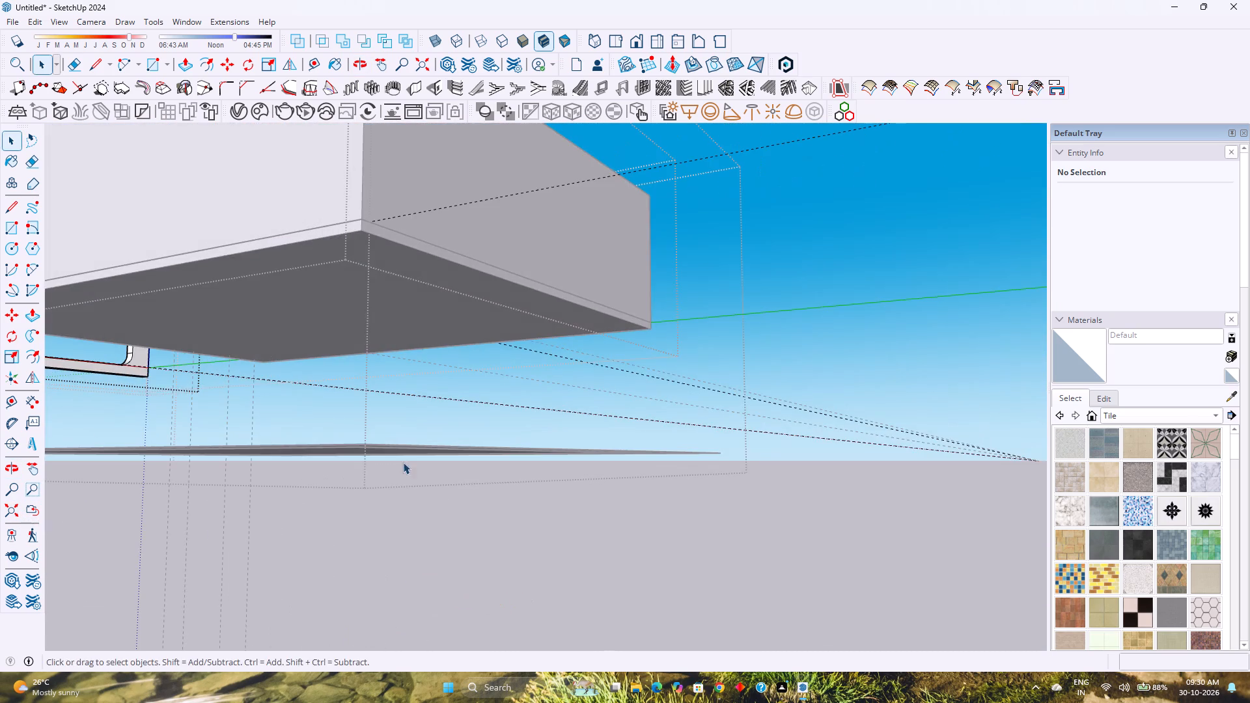
middle_click_drag(378, 435, 979, 519, "shift")
middle_click_drag(185, 315, 870, 401, "shift")
scroll(534, 465, "up", 5)
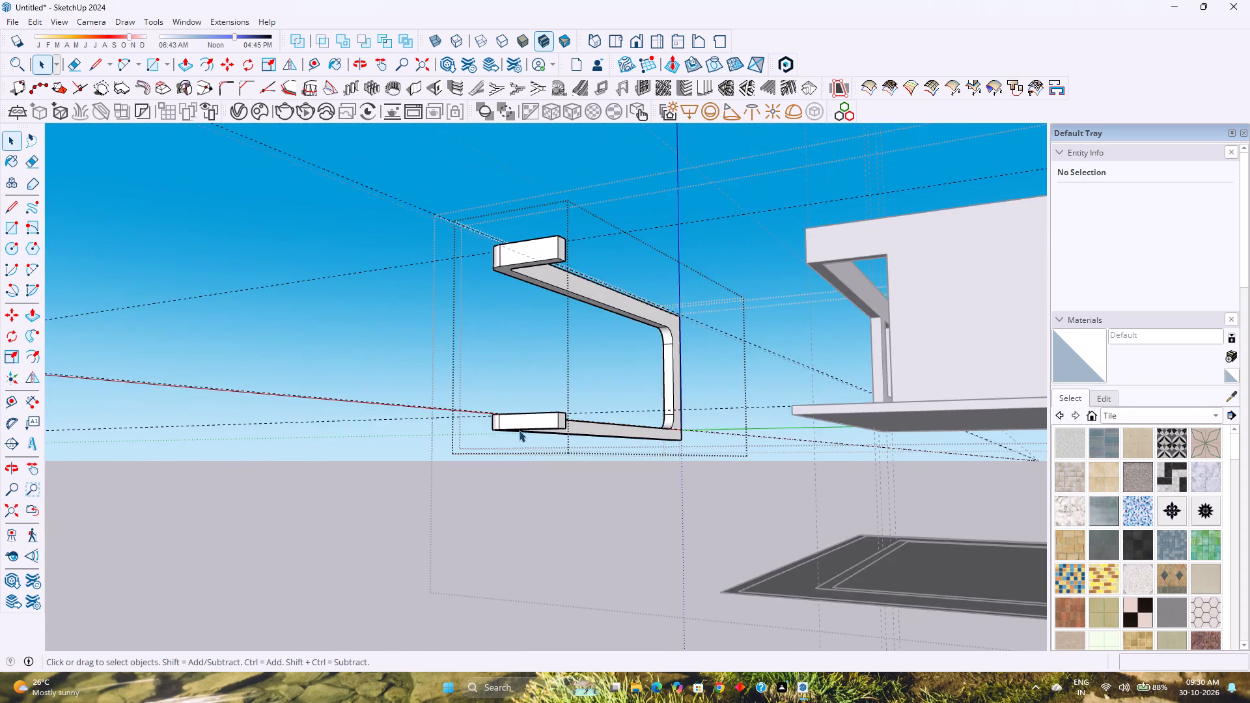
scroll(519, 430, "up", 7)
middle_click_drag(477, 401, 375, 322)
scroll(531, 361, "up", 1, "shift")
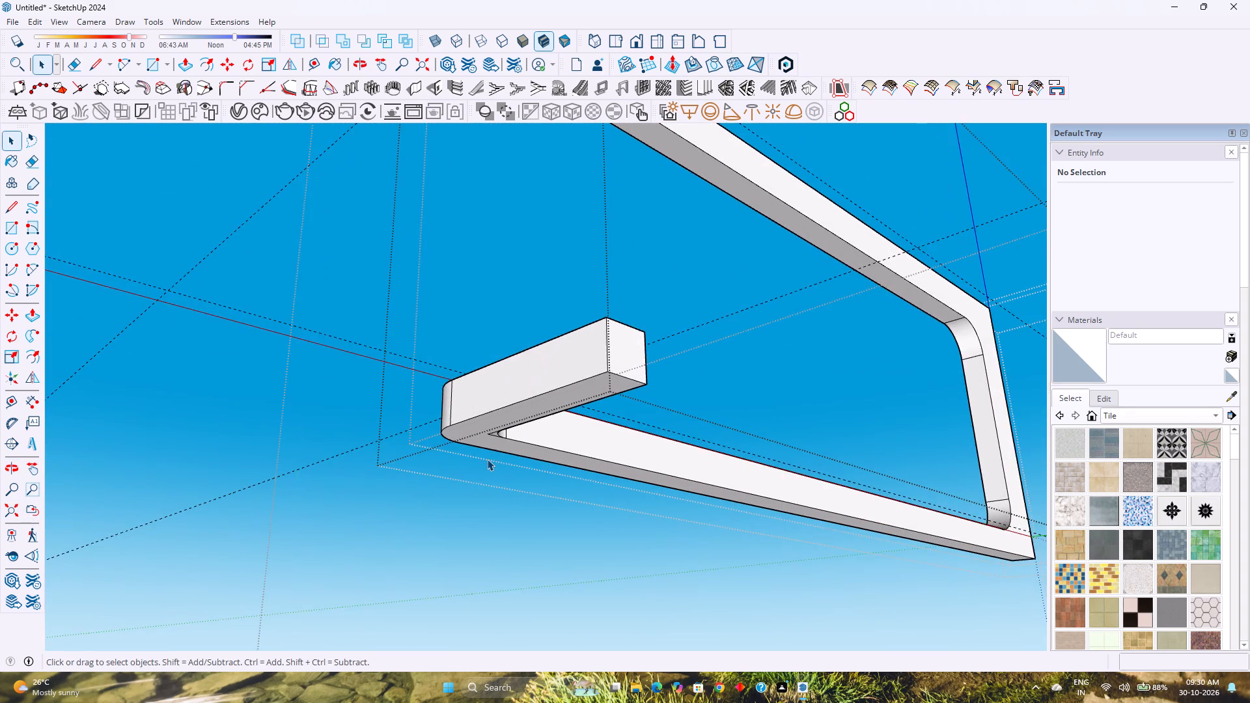
scroll(487, 459, "up", 15)
key("e")
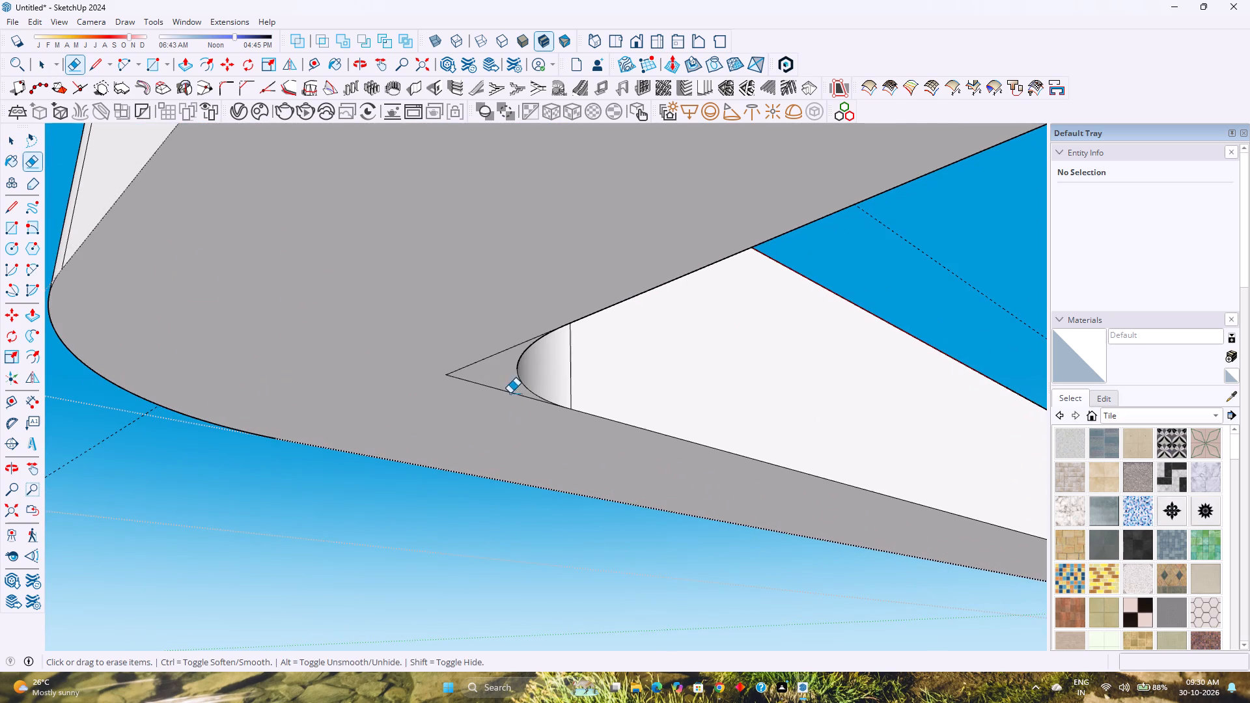
left_click(486, 357)
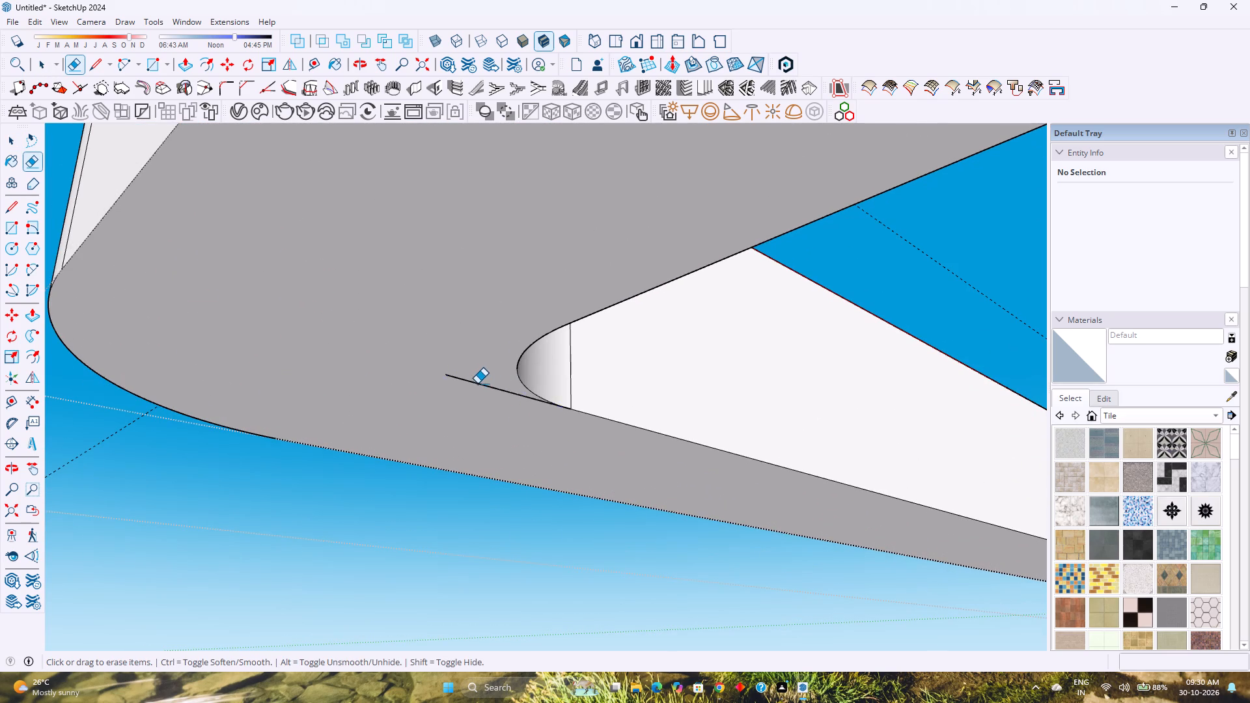
left_click(477, 383)
Hide the L-shaped underside face and delete the stray vertical edge inside the corner.
key("space")
left_click(471, 381)
right_click(490, 404)
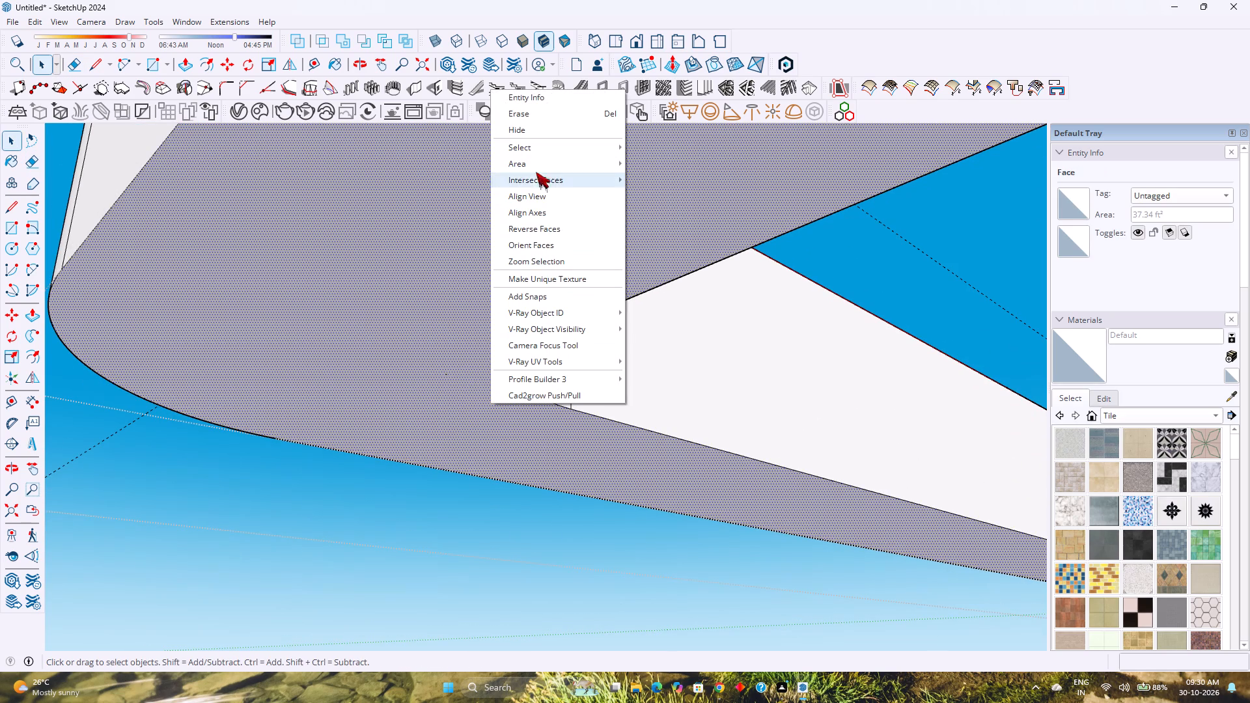
left_click(528, 136)
left_click(453, 227)
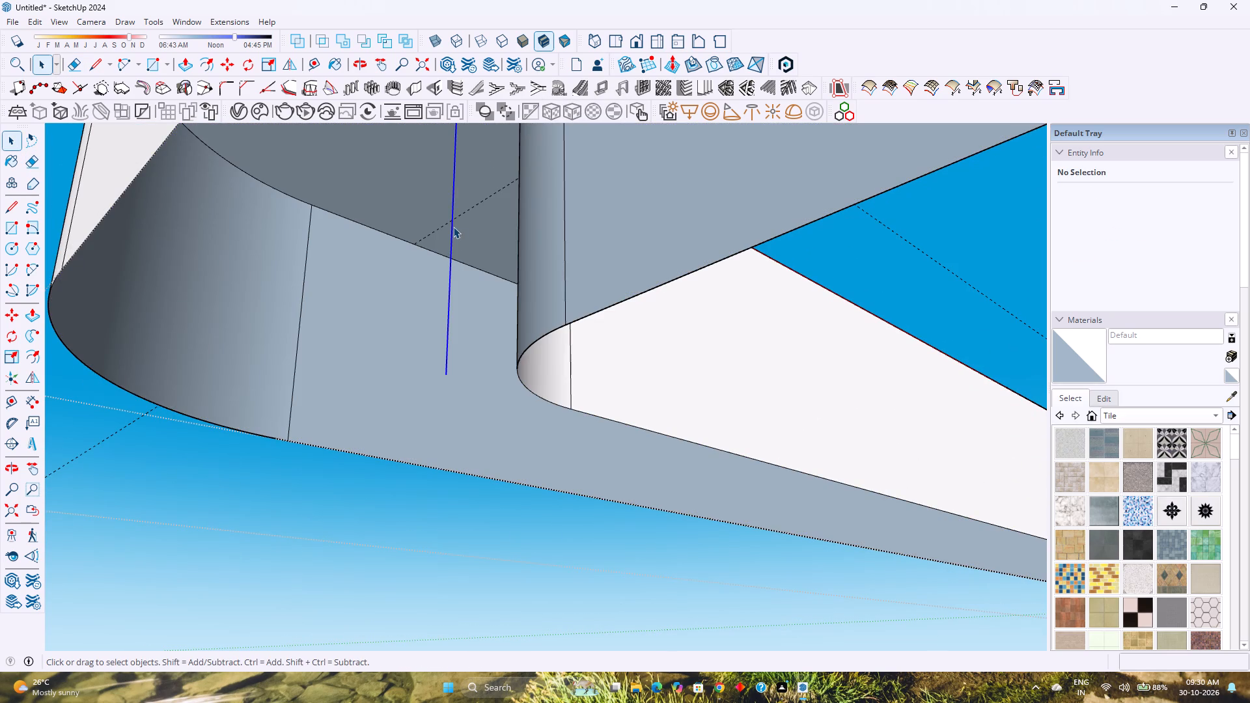
key("Delete")
Unhide the last hidden underside face of the frame.
scroll(251, 432, "down", 4)
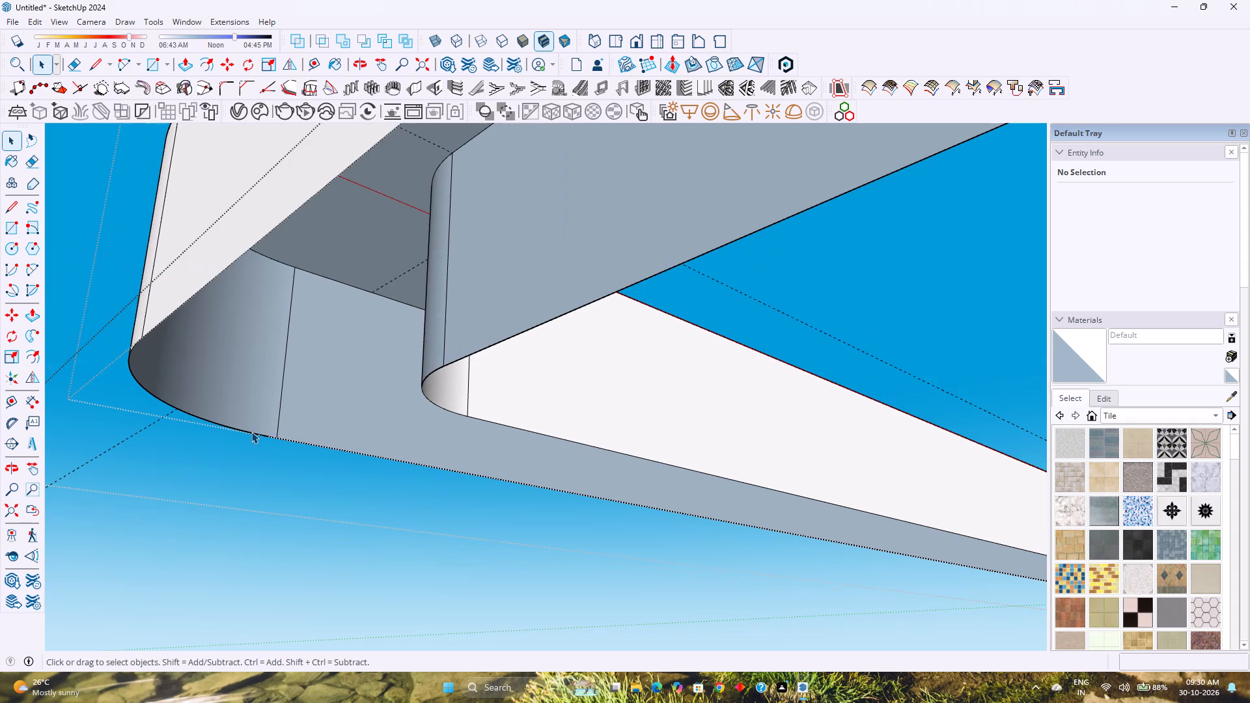
left_click(35, 23)
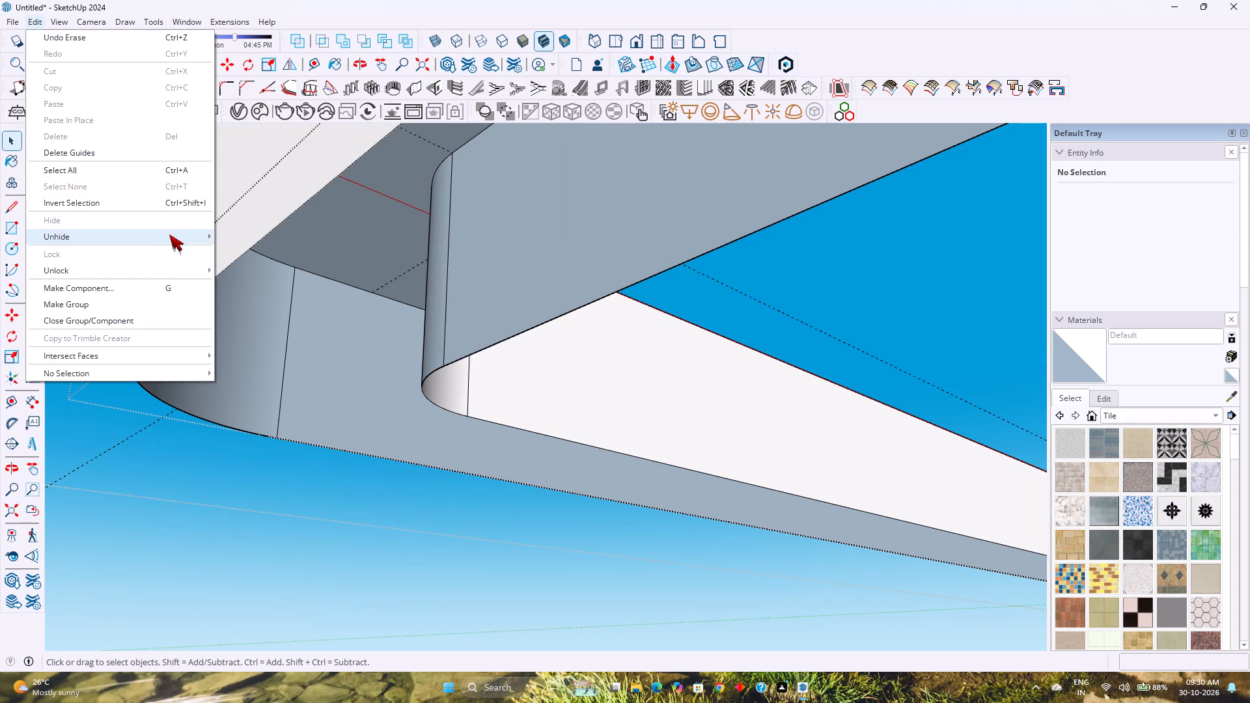
left_click(249, 254)
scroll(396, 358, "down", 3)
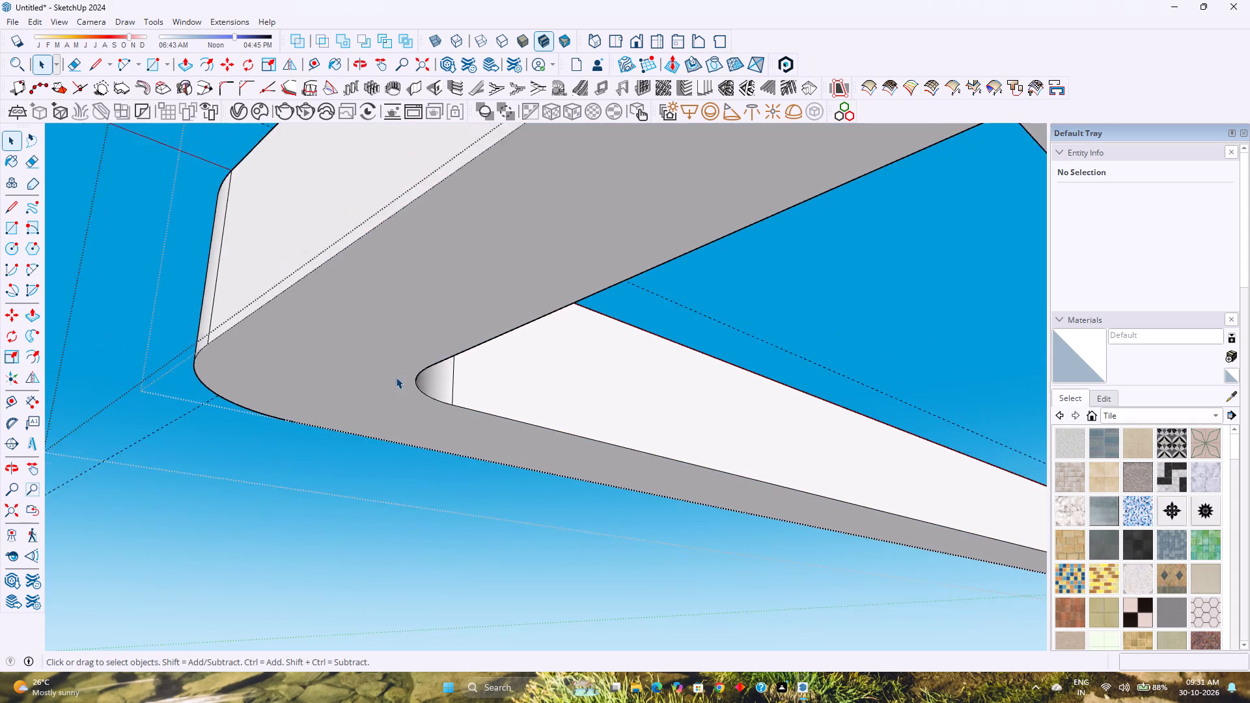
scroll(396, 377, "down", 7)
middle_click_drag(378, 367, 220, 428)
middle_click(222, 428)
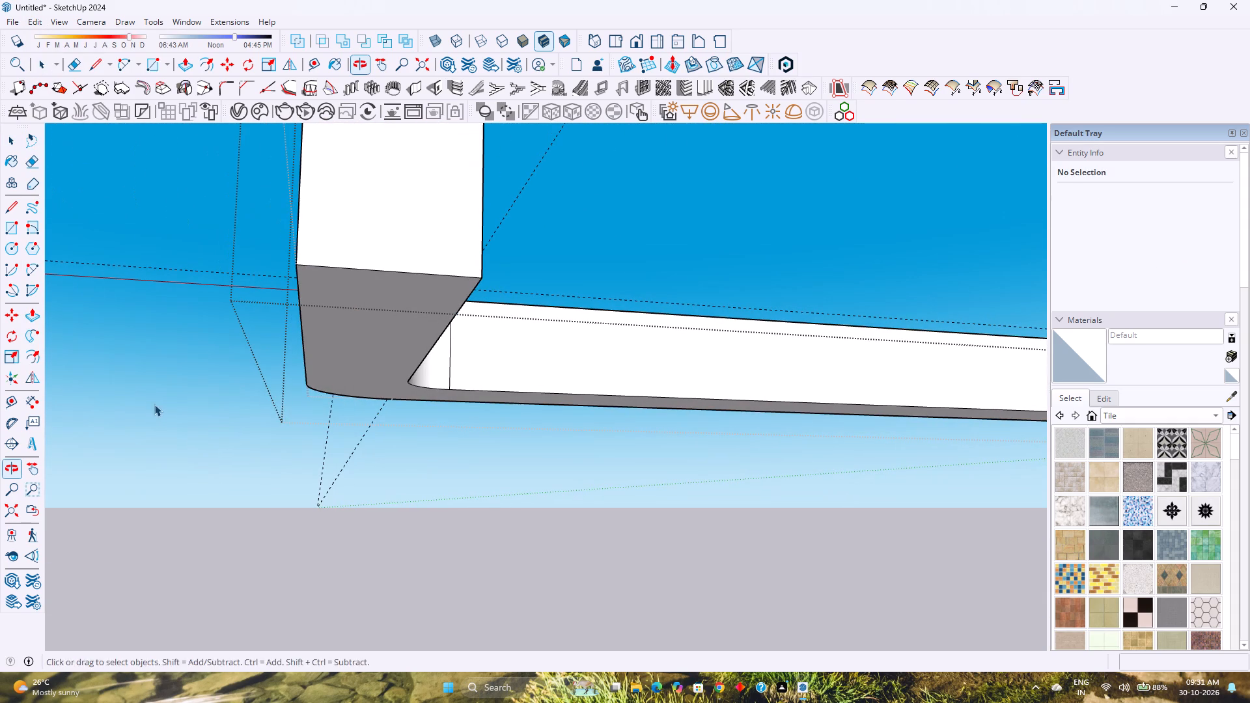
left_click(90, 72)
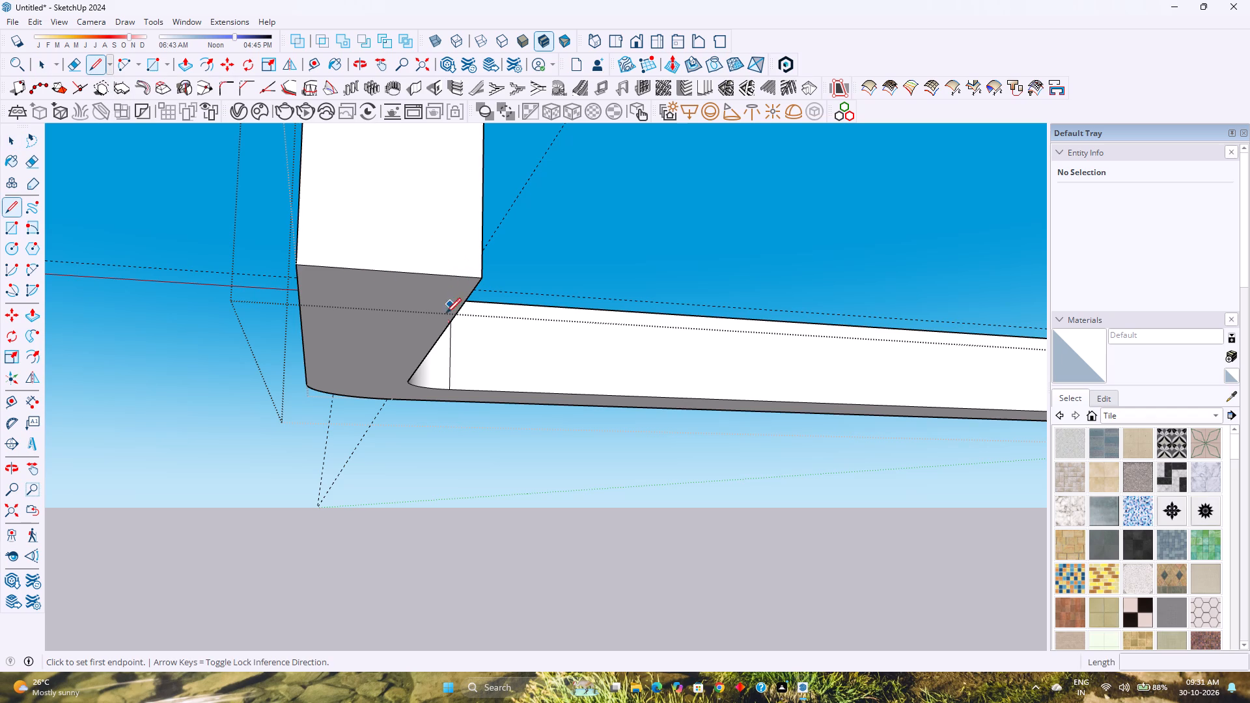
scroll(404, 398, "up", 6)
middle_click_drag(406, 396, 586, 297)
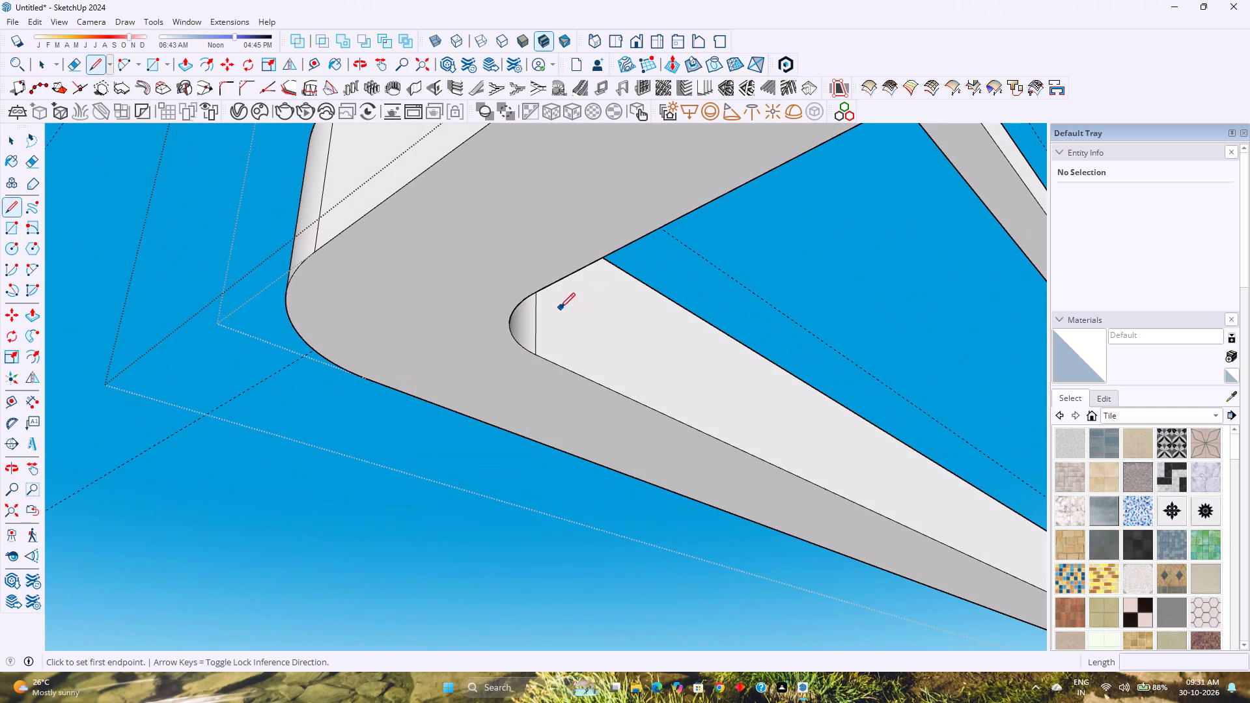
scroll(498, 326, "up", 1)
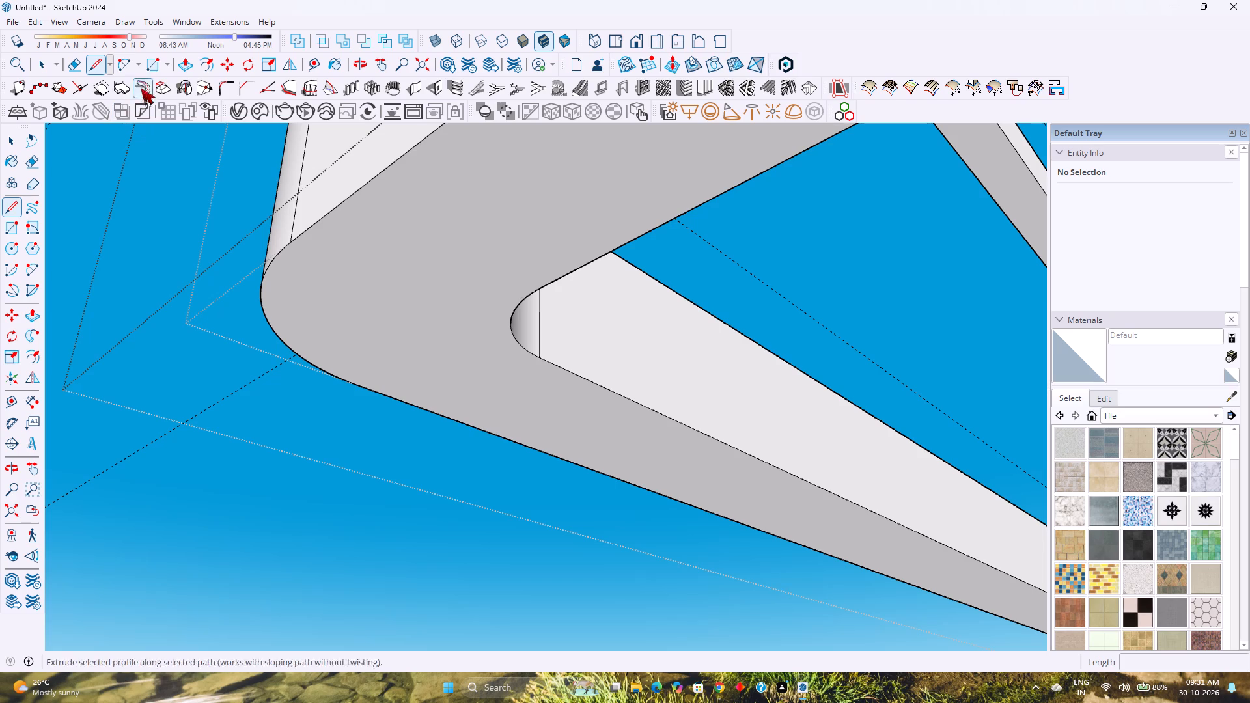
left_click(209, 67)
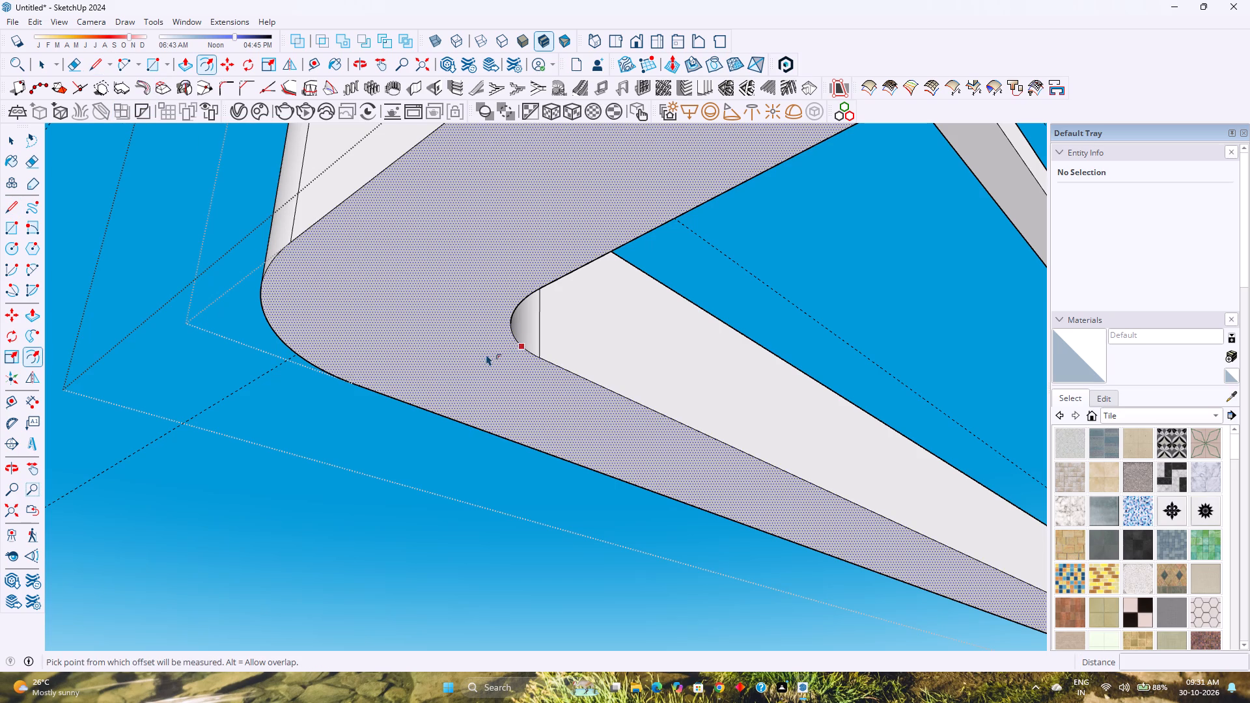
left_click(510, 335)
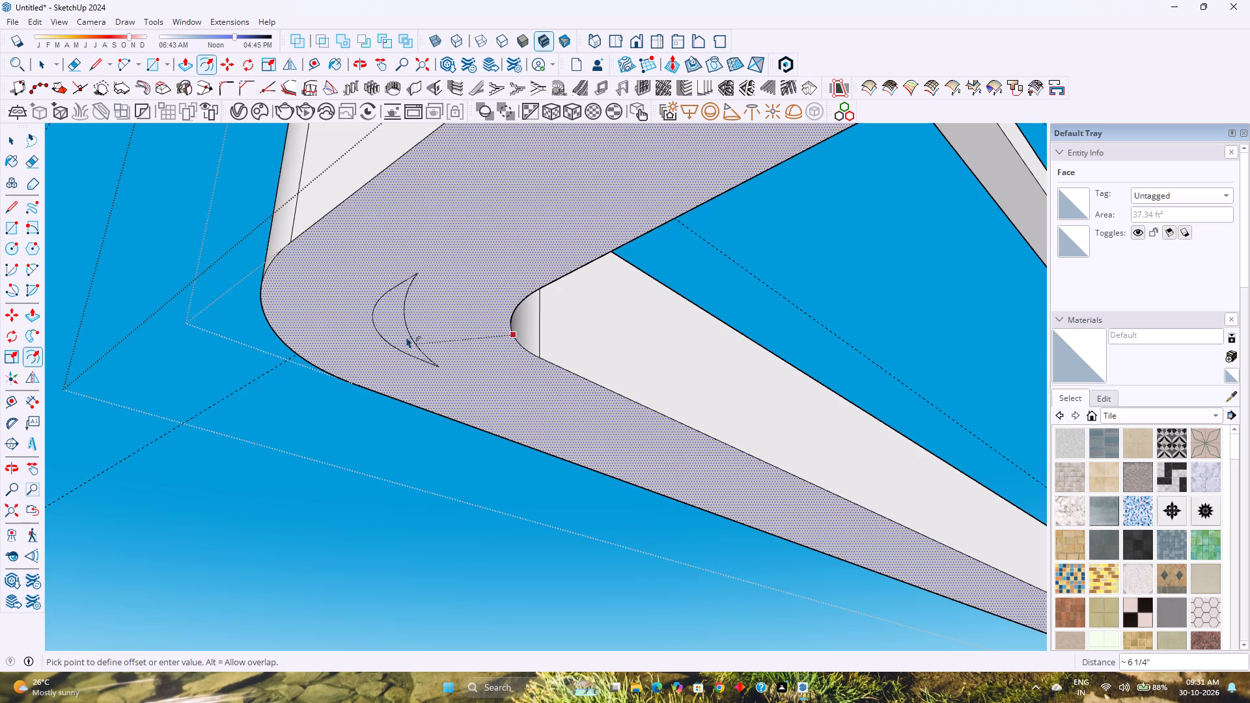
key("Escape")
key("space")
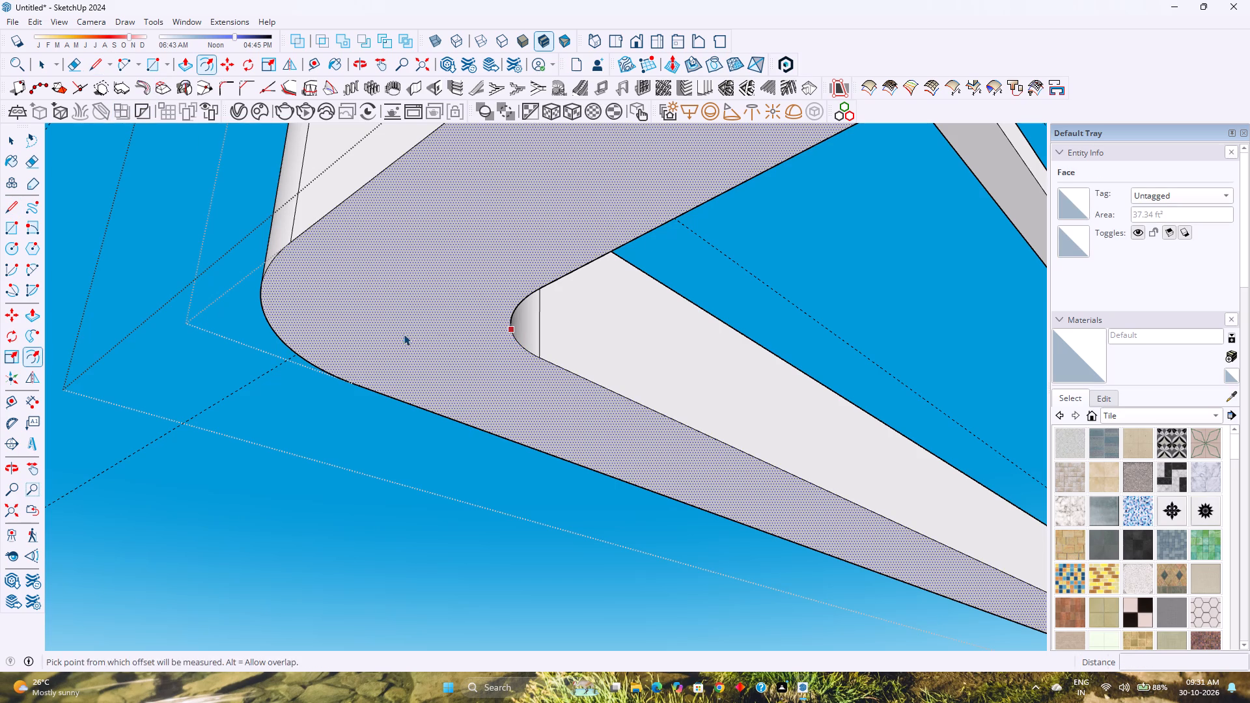
Offset the frame underside's outer edge chain, including the rounded corner, inward by 6".
left_click(365, 383)
left_click(368, 387)
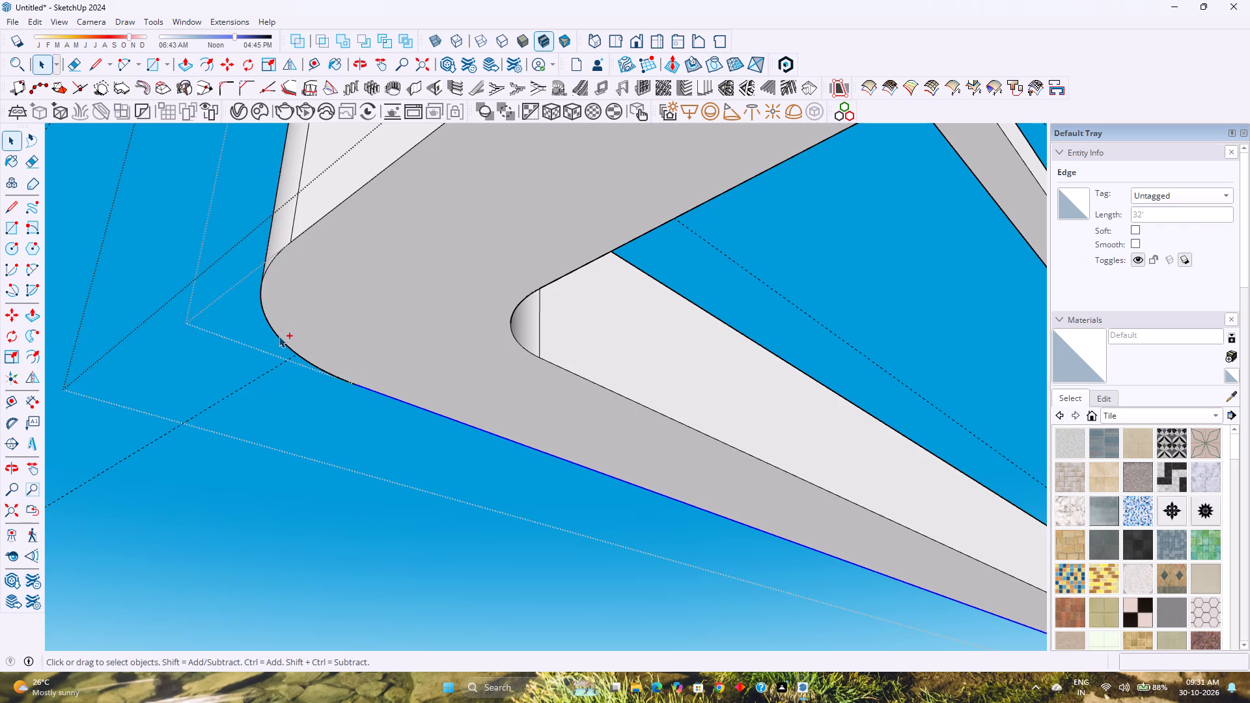
left_click(277, 336, "ctrl")
left_click(308, 230, "ctrl")
scroll(309, 281, "down", 4)
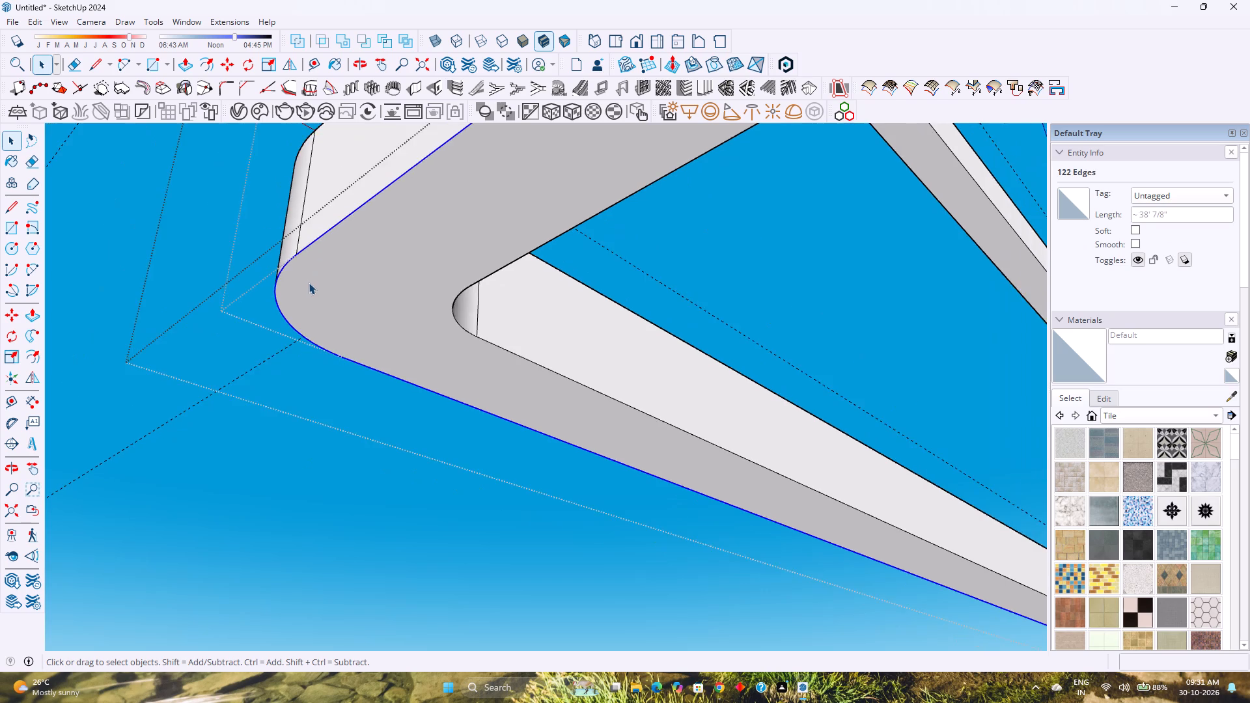
scroll(309, 283, "down", 7)
scroll(471, 356, "down", 3)
middle_click_drag(533, 364, 398, 368, "shift")
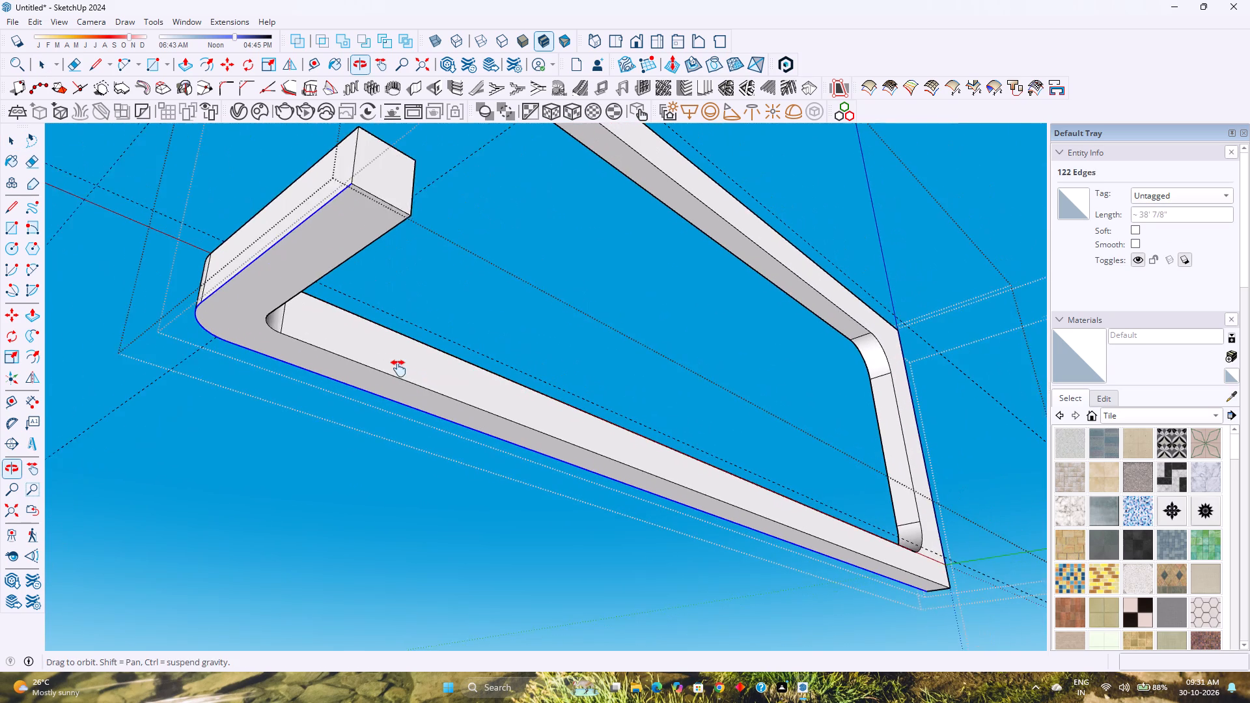
middle_click_drag(398, 368, 393, 365, "shift")
middle_click(393, 365, "shift")
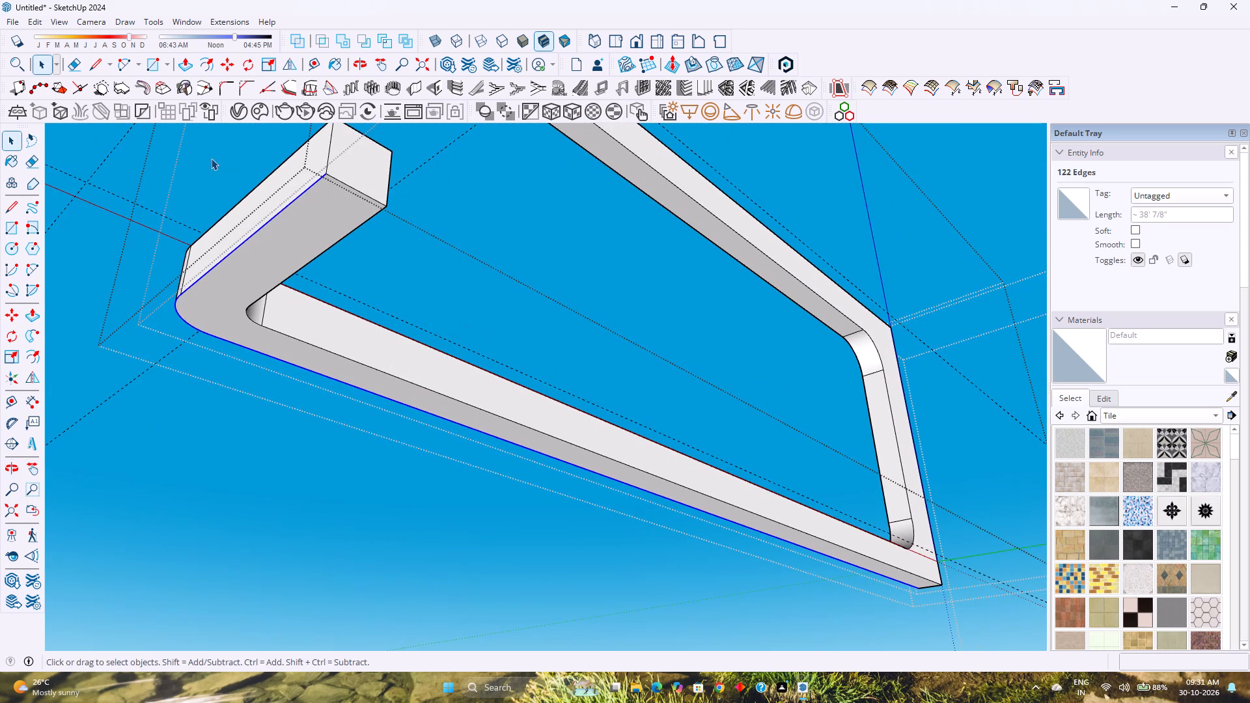
left_click(202, 60)
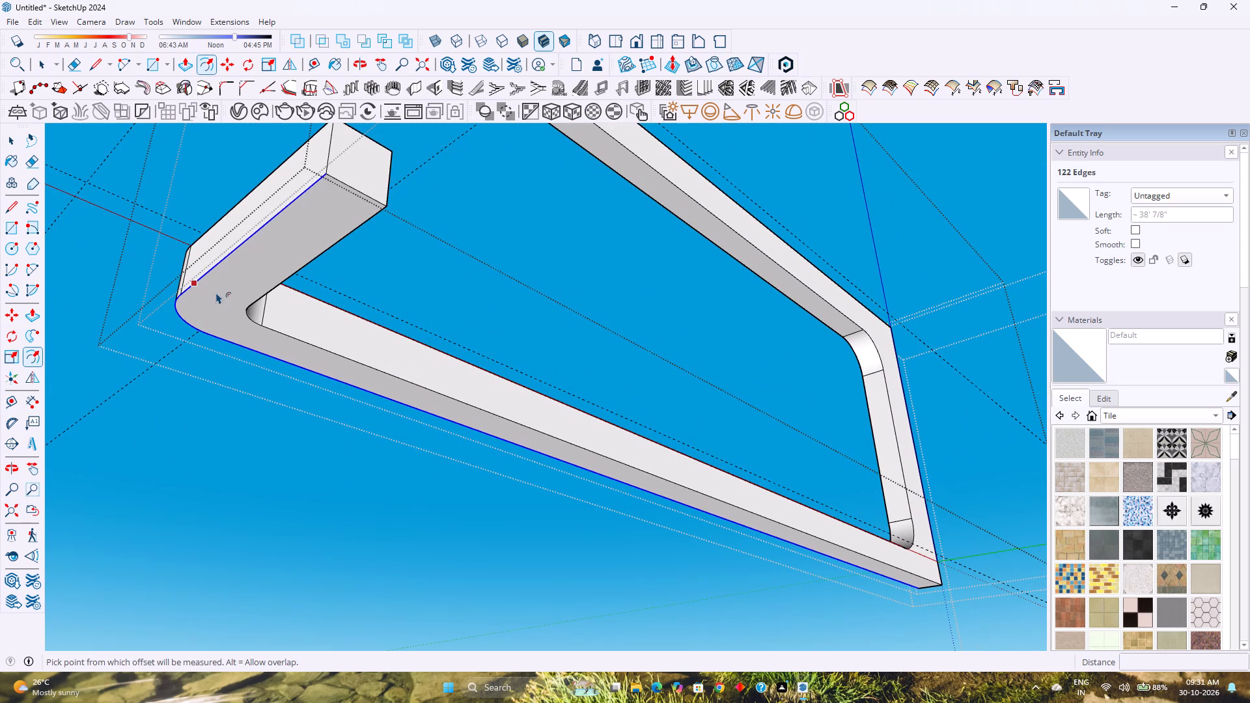
left_click(216, 292)
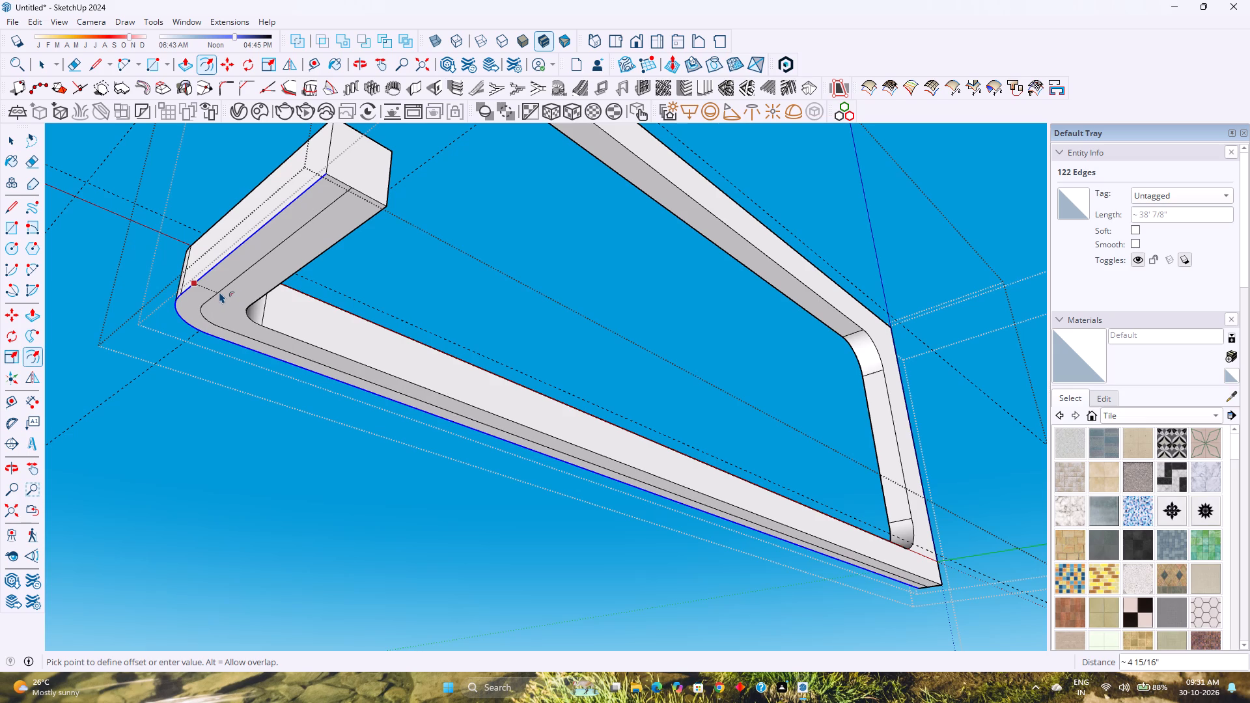
key("6")
key("Return")
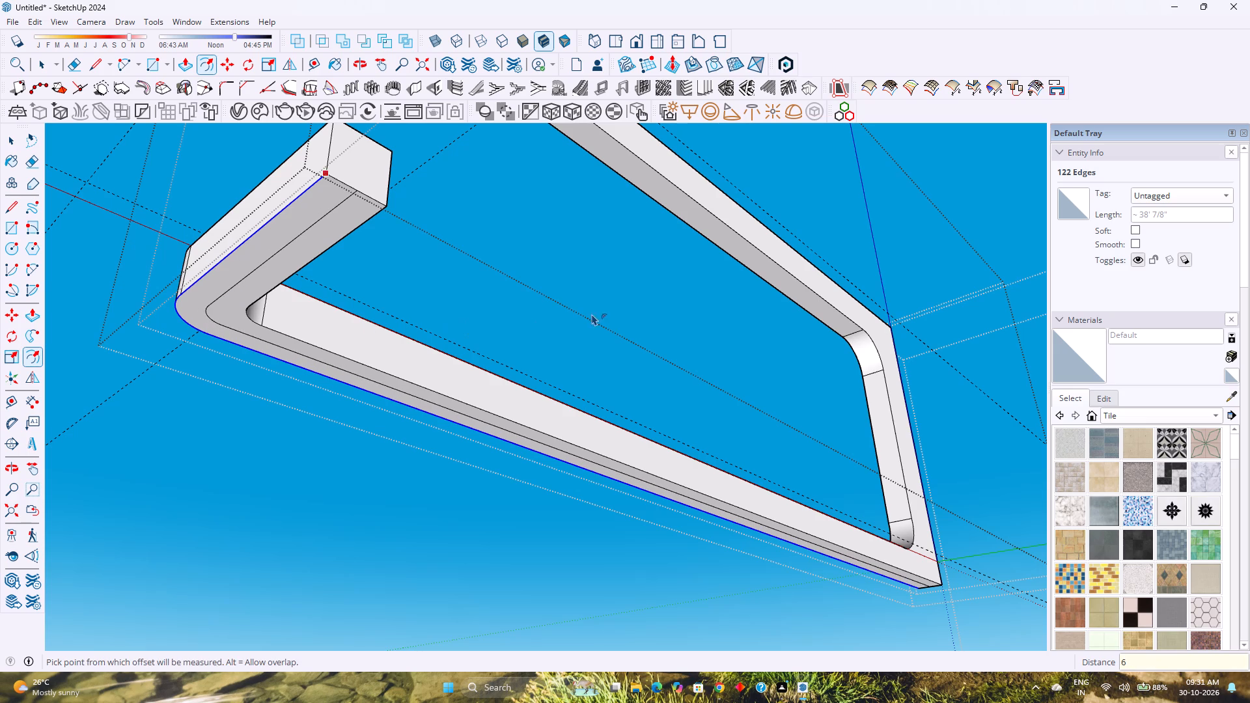
Push the outer strip of the frame's underside 6" up into the frame with Push/Pull to form a step.
middle_click_drag(592, 314, 429, 353)
middle_click_drag(357, 428, 703, 323, "shift")
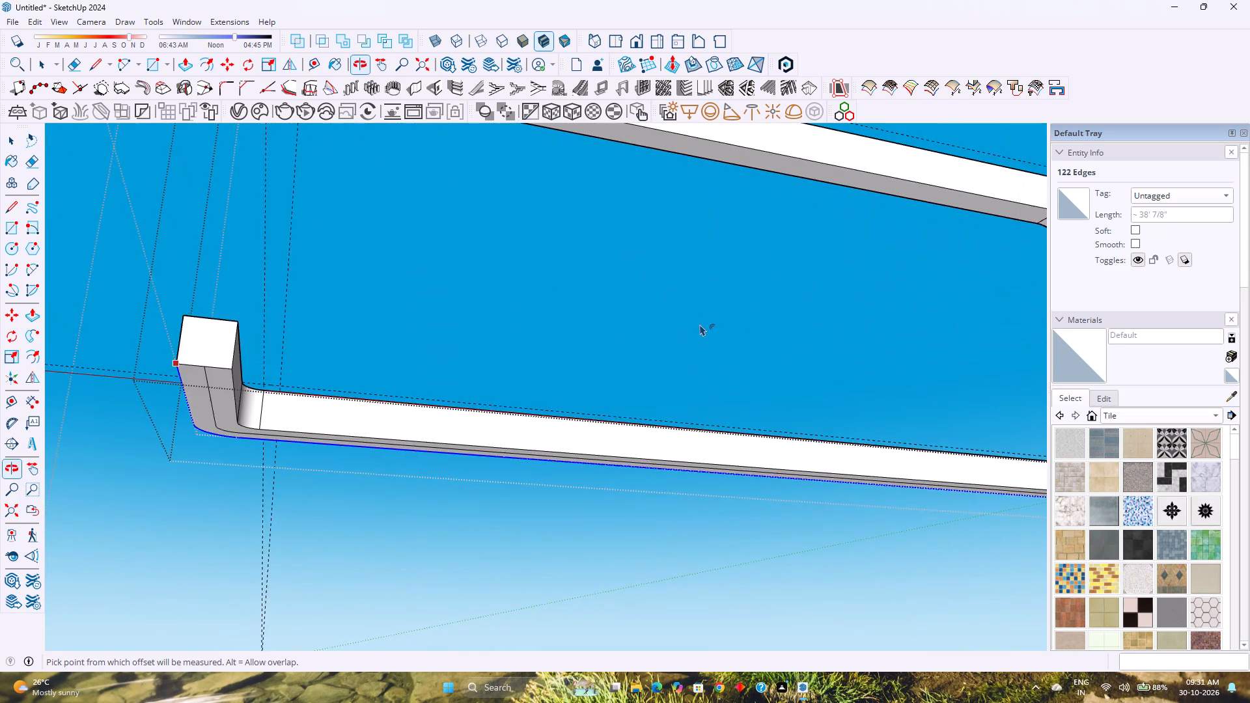
scroll(700, 324, "down", 2)
middle_click_drag(462, 357, 556, 361, "shift")
scroll(400, 365, "up", 9)
middle_click_drag(456, 385, 449, 385)
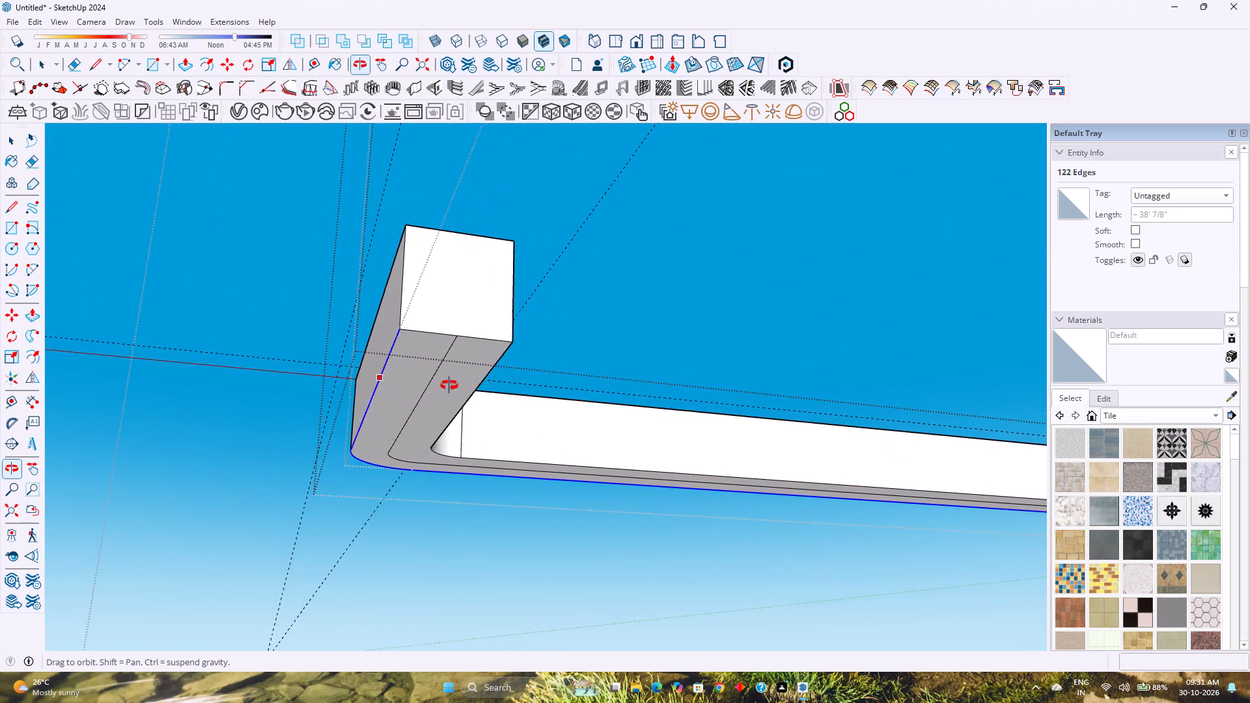
middle_click_drag(449, 385, 361, 403)
middle_click(361, 403)
key("p")
left_click(385, 374)
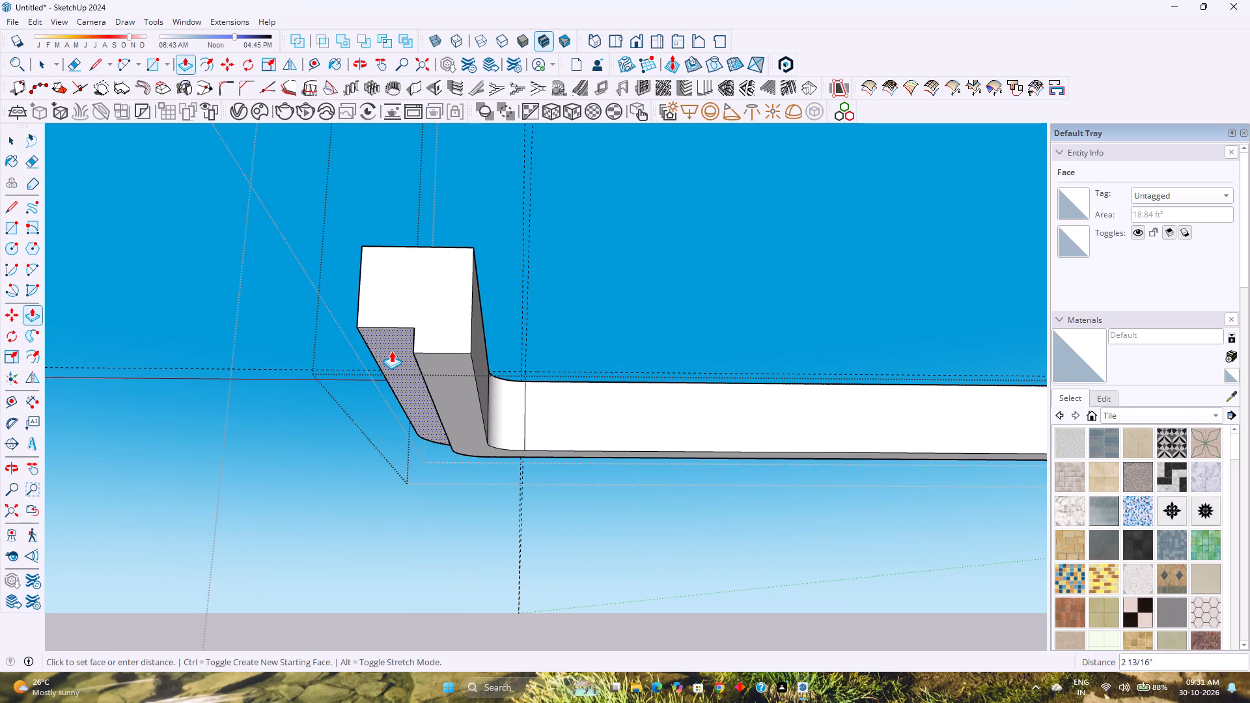
key("6")
key("Return")
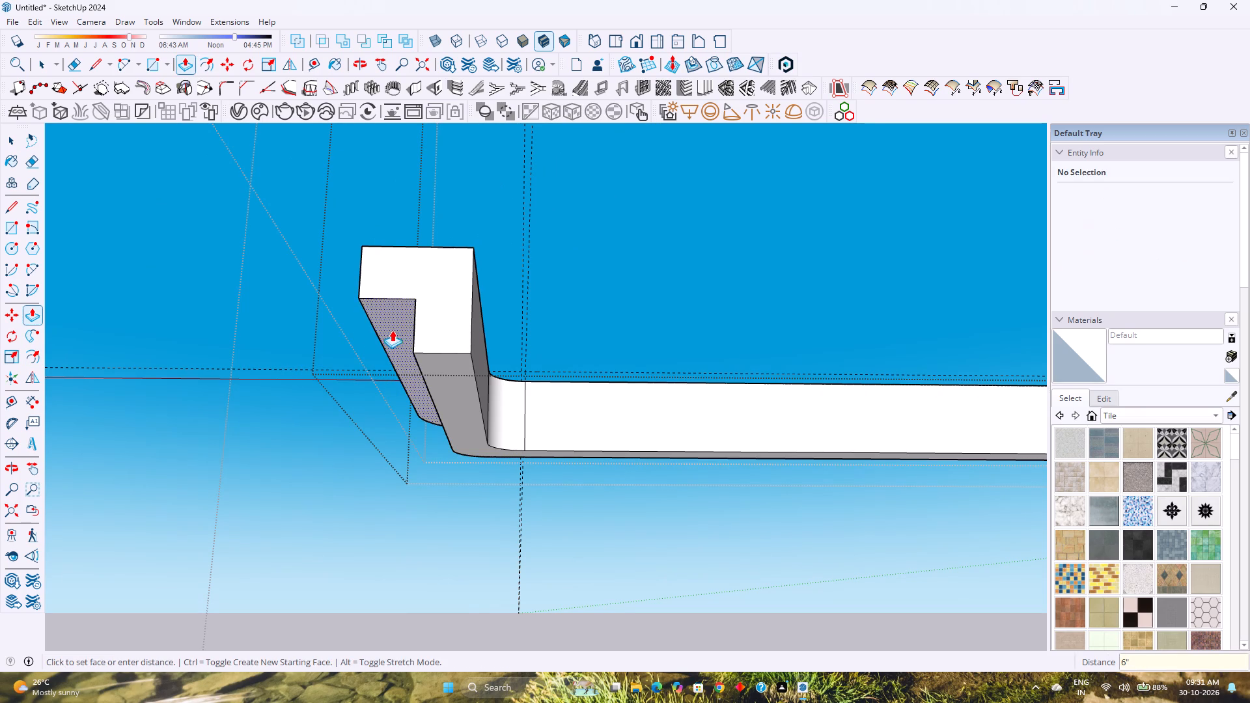
Copy the outer vertical edge of the frame post's end face 6" inward, in line with the notch corner.
scroll(391, 330, "down", 2)
middle_click_drag(398, 333, 871, 427)
scroll(590, 402, "down", 4)
middle_click_drag(311, 394, 555, 412)
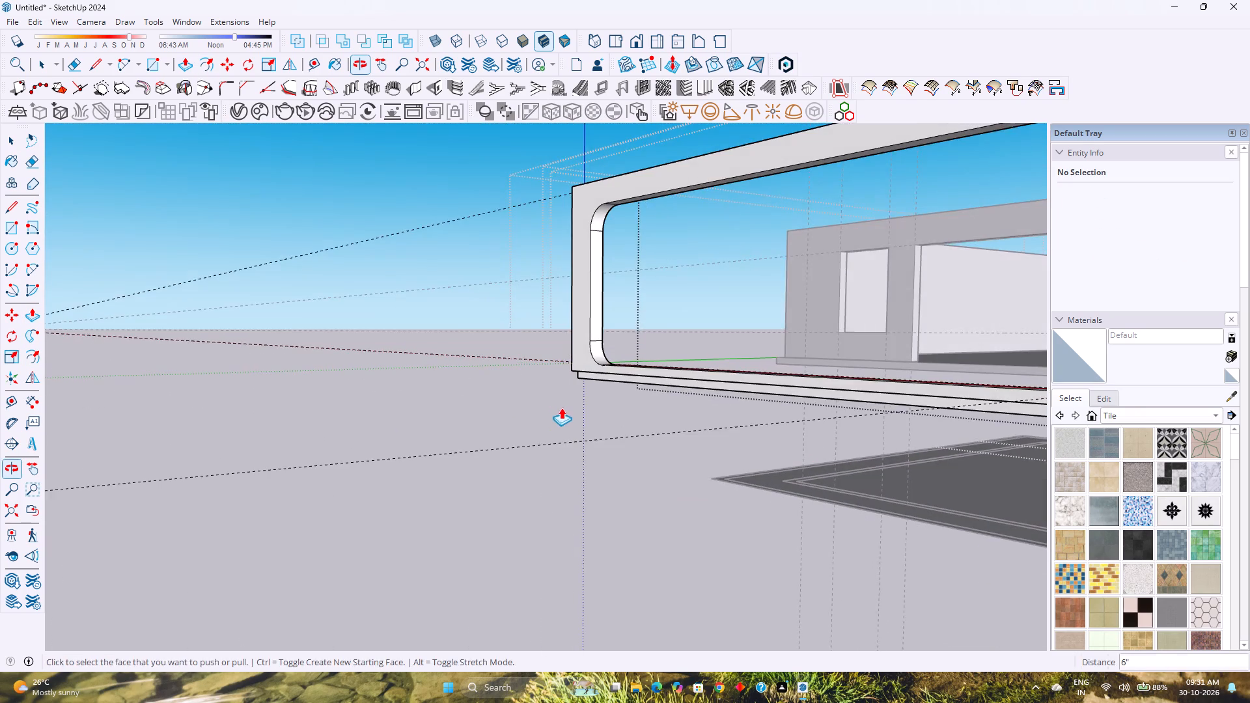
scroll(562, 407, "down", 1)
middle_click_drag(546, 393, 381, 421, "shift")
middle_click_drag(374, 422, 785, 487)
middle_click_drag(757, 444, 537, 447, "shift")
middle_click_drag(462, 441, 668, 465)
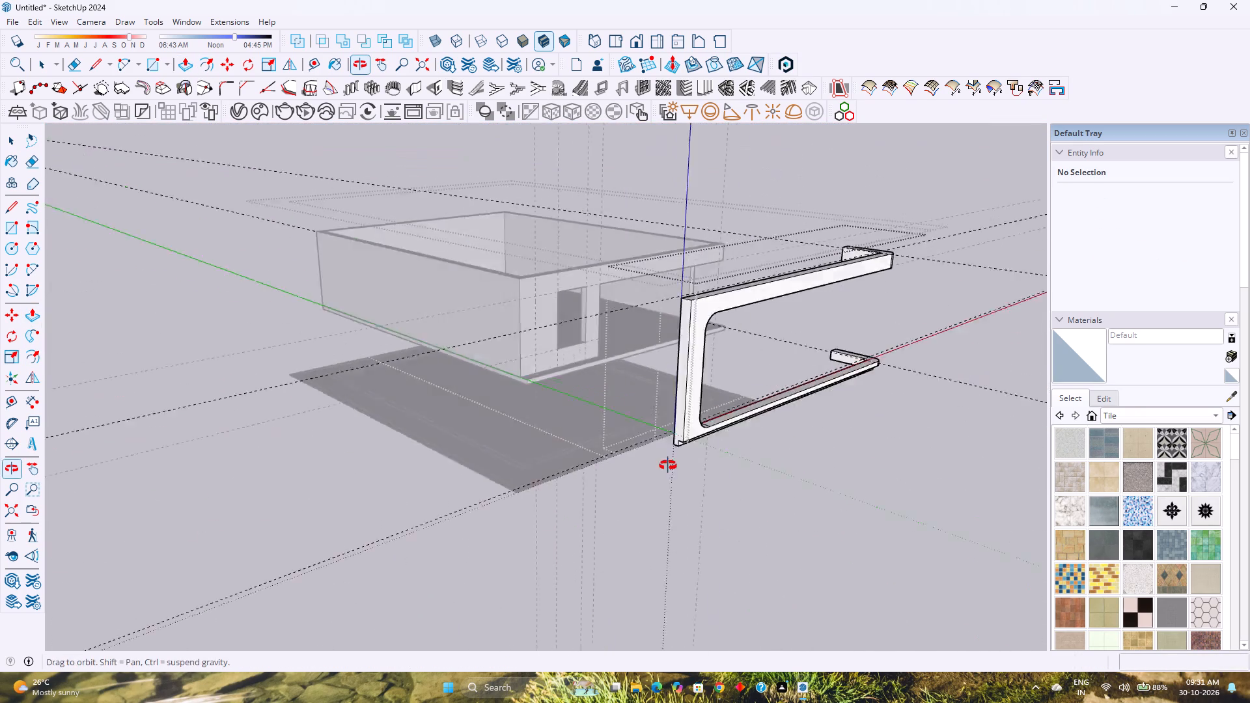
middle_click_drag(668, 465, 724, 460)
middle_click_drag(770, 439, 352, 512, "shift")
scroll(316, 478, "up", 5)
middle_click_drag(324, 467, 396, 483)
key("space")
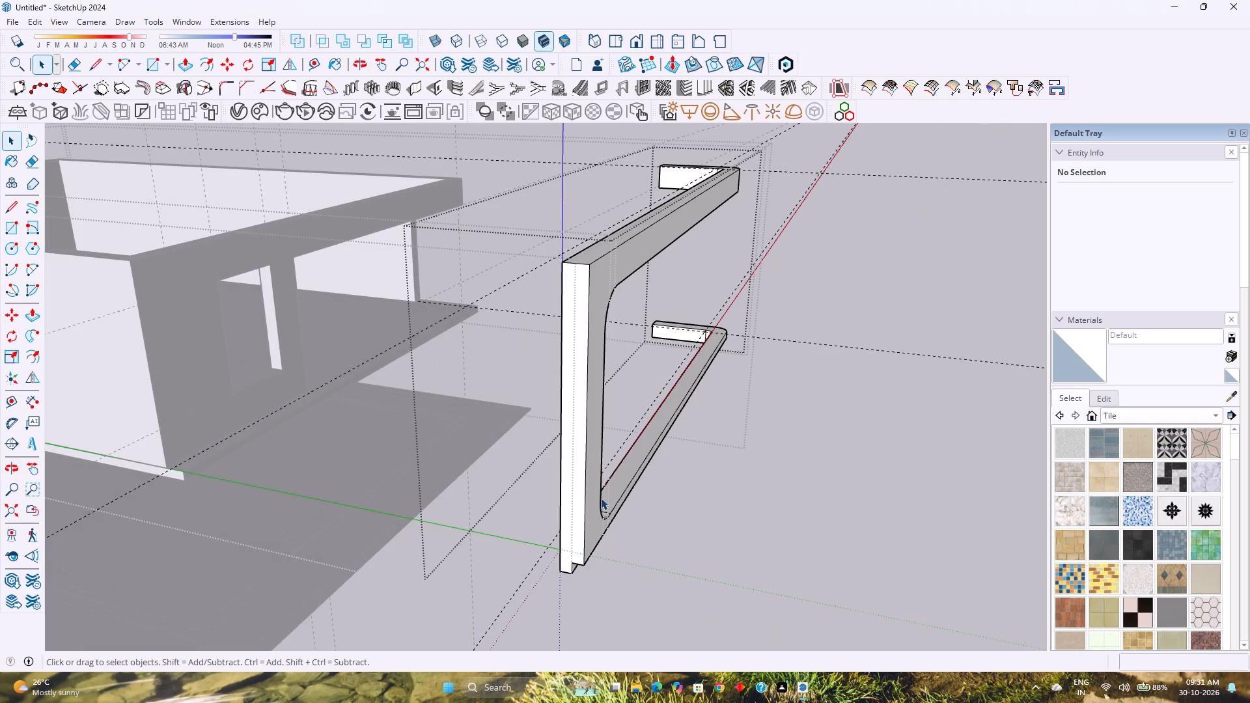
scroll(601, 499, "up", 3)
left_click(578, 514)
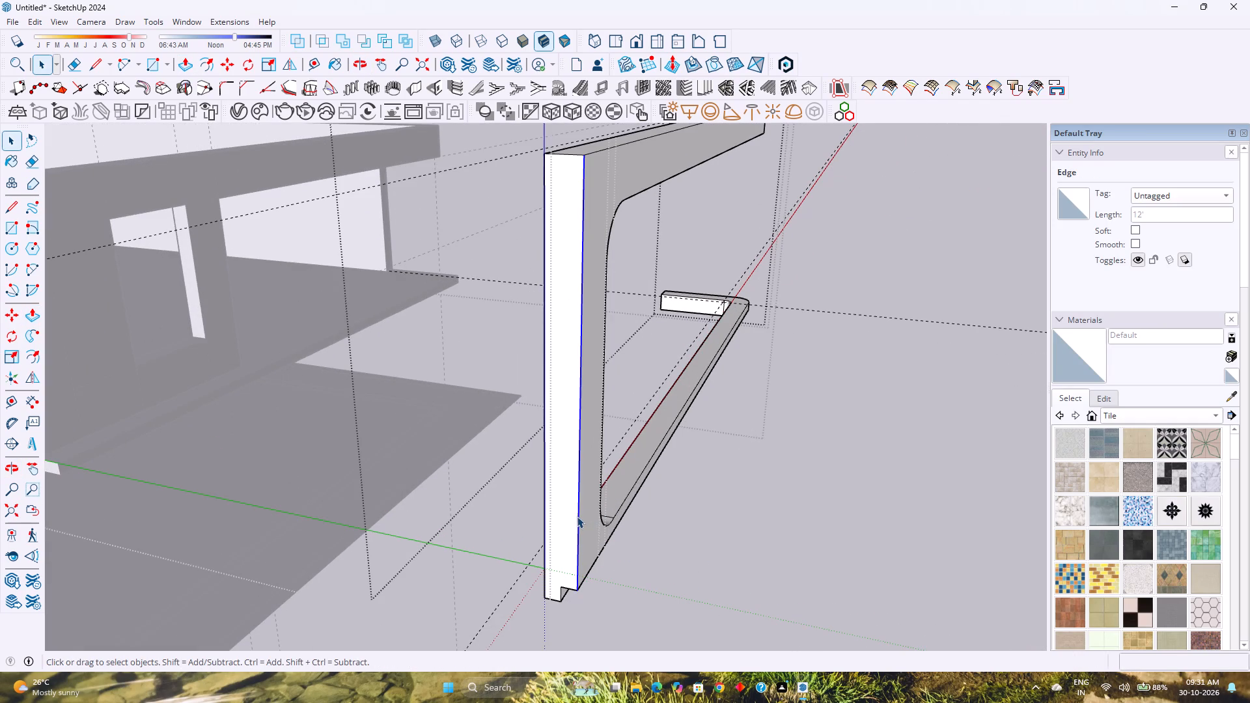
key("m")
left_click(576, 590)
left_click(558, 587)
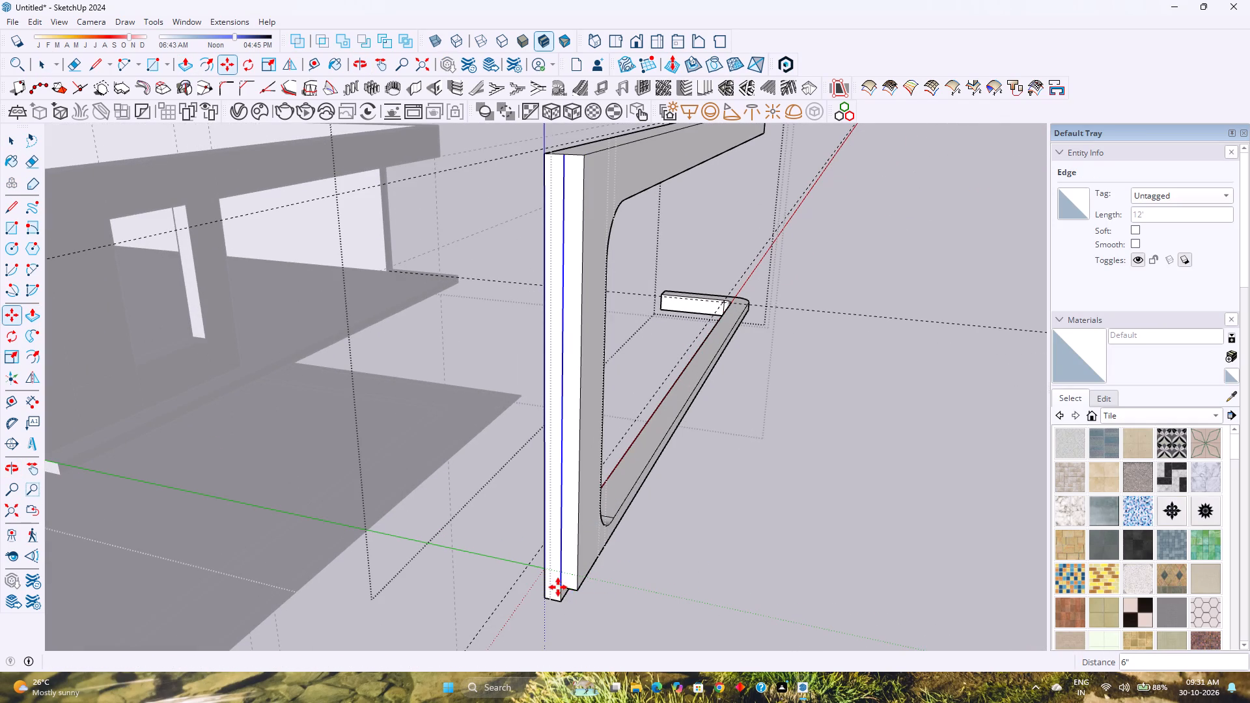
Push the outer vertical strip of the post's end face 6" inward.
key("p")
left_click(568, 573)
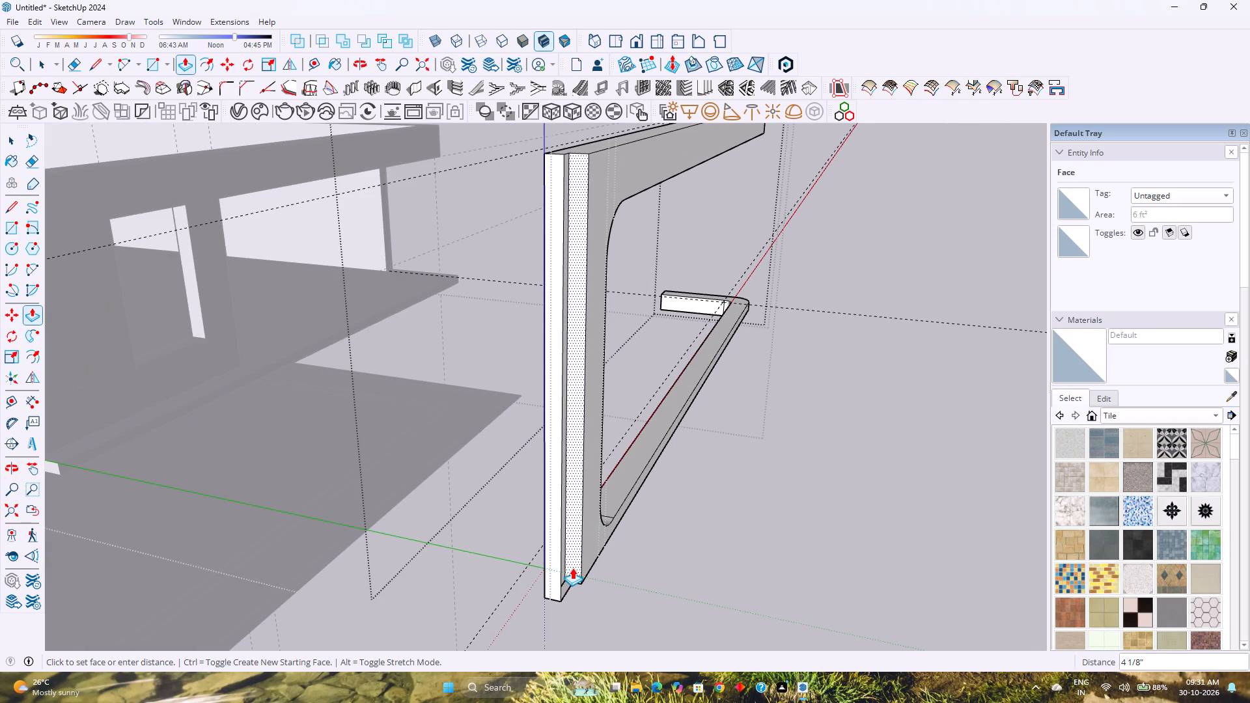
key("6")
key("Return")
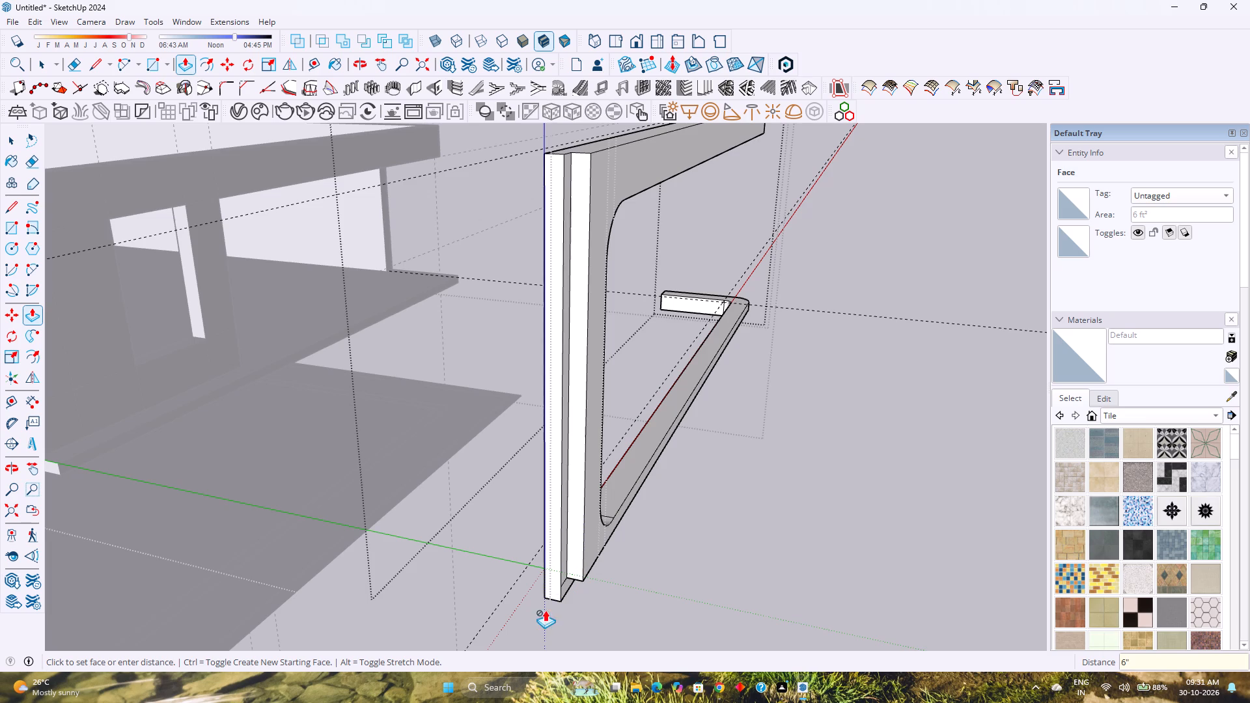
Erase the leftover short edge at the foot of the post, where the vertical and underside notches meet.
scroll(555, 601, "up", 4)
middle_click_drag(559, 598, 414, 592)
key("e")
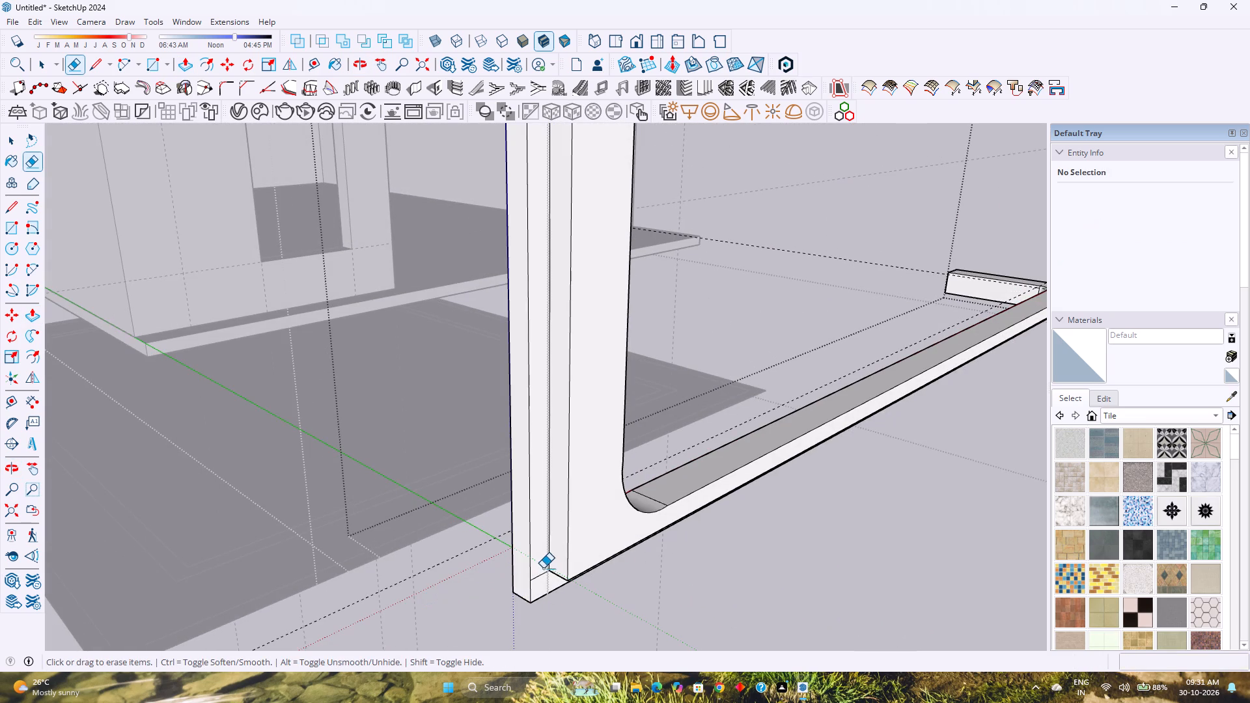
left_click(538, 577)
Inspect the notched frame from several sides, ending at the free end of its lower rounded arm.
scroll(541, 573, "down", 7)
middle_click_drag(716, 544, 699, 549)
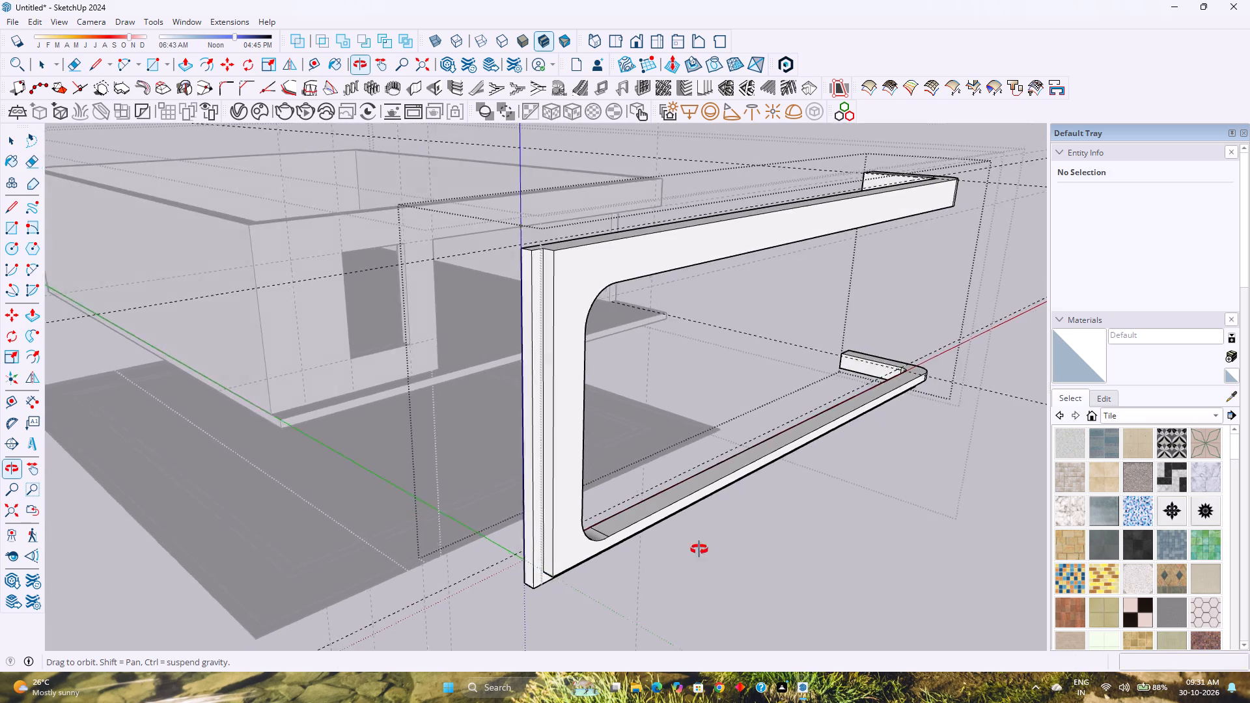
middle_click_drag(699, 549, 405, 551)
middle_click(405, 551)
scroll(472, 532, "down", 1)
middle_click_drag(580, 536, 412, 508)
middle_click(412, 508)
scroll(412, 507, "down", 5)
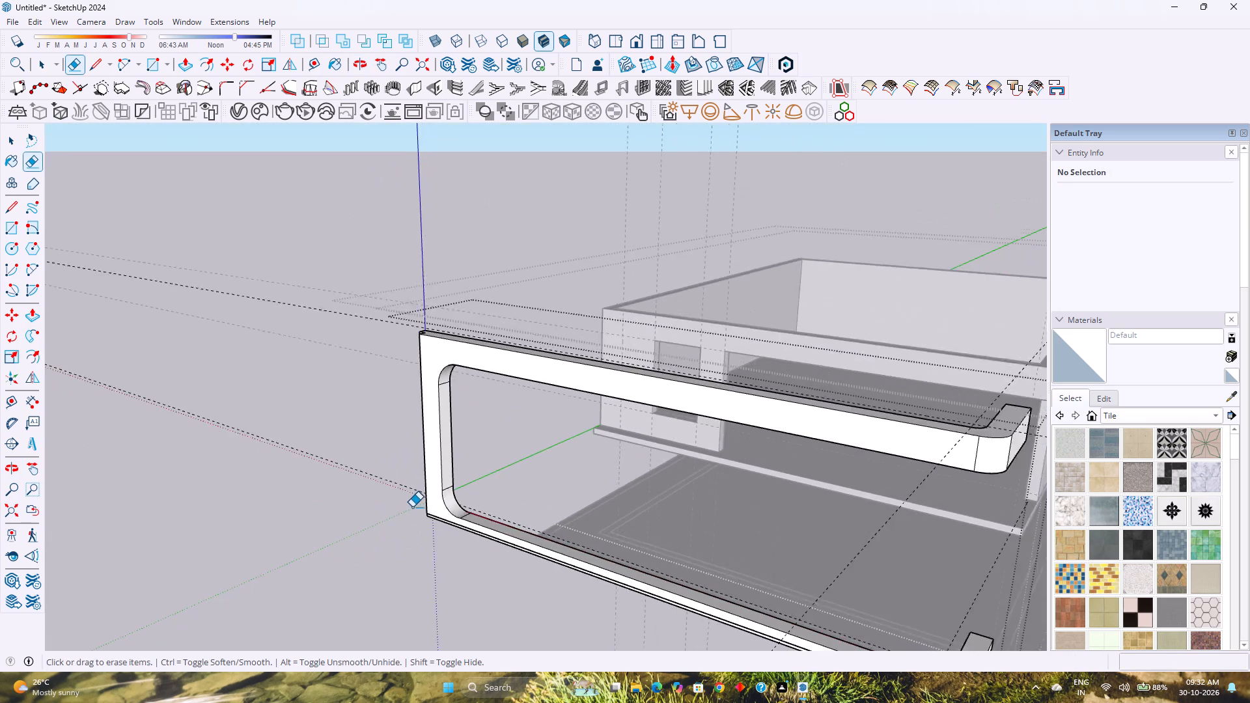
scroll(412, 507, "down", 3)
middle_click_drag(566, 534, 482, 501)
key("space")
middle_click_drag(600, 547, 559, 484, "shift")
middle_click(557, 481, "shift")
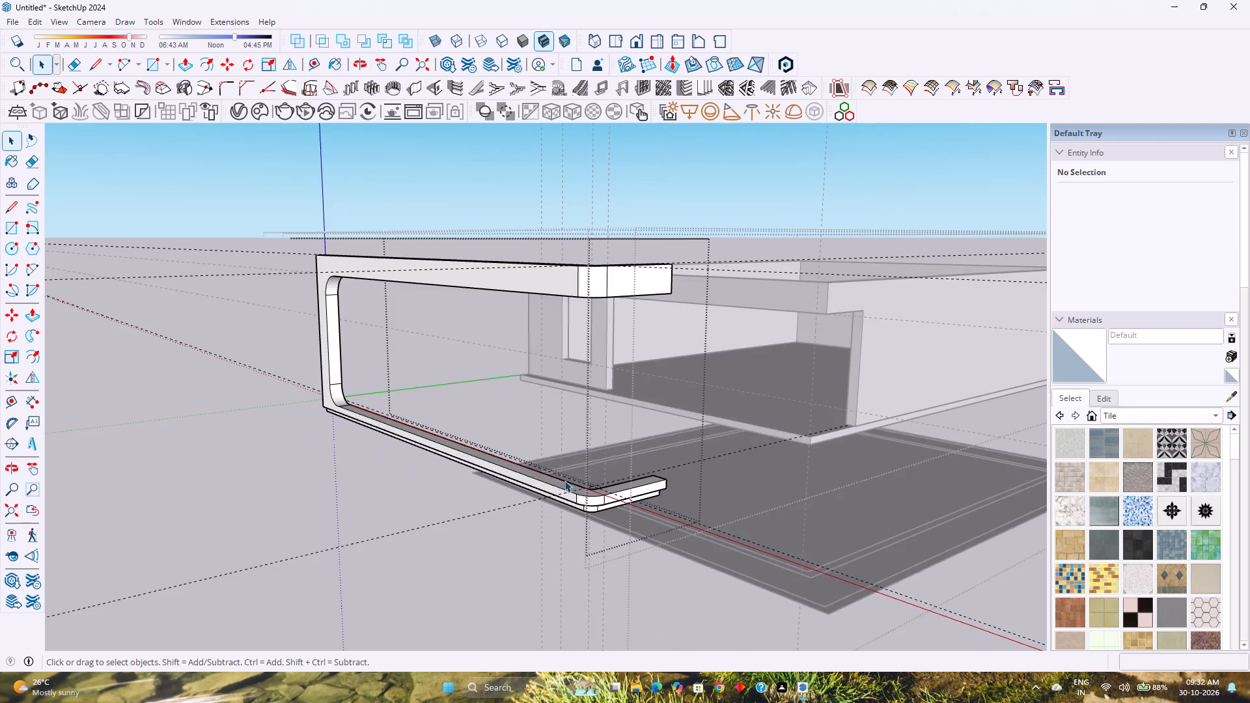
middle_click_drag(604, 503, 337, 504)
scroll(402, 482, "up", 11)
middle_click_drag(439, 491, 416, 495)
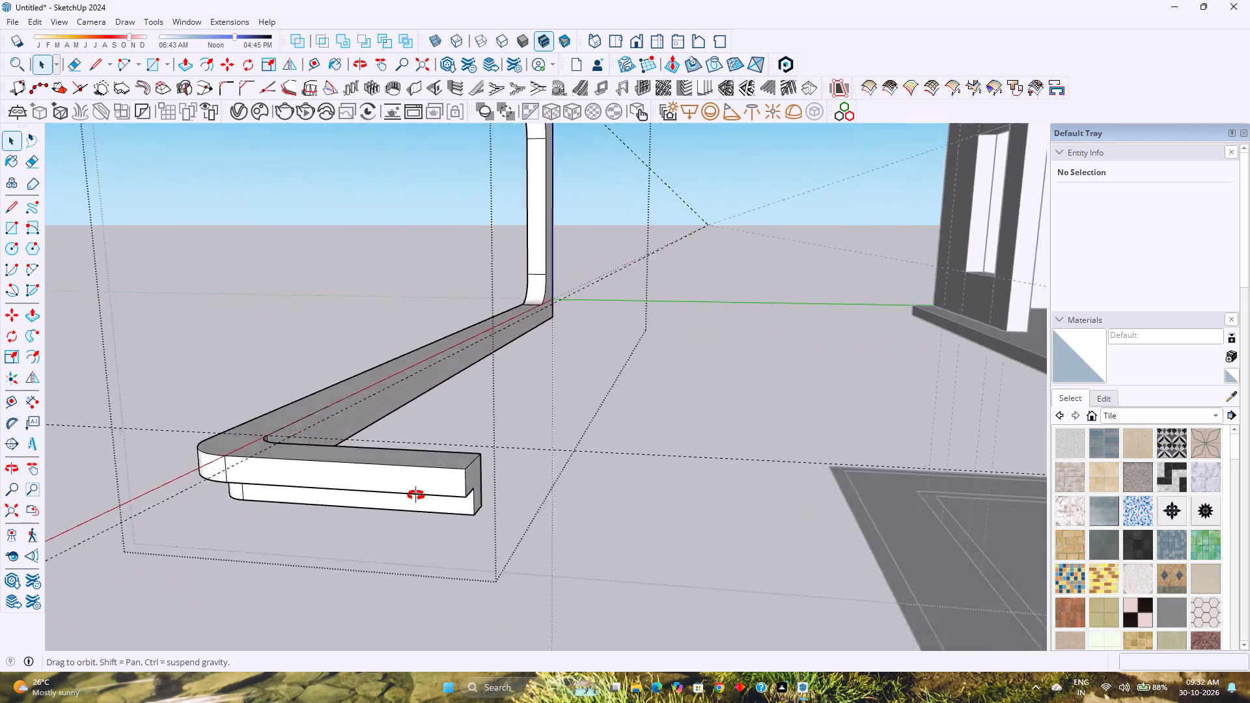
middle_click_drag(416, 495, 307, 505)
scroll(465, 493, "up", 8)
middle_click_drag(473, 493, 413, 489)
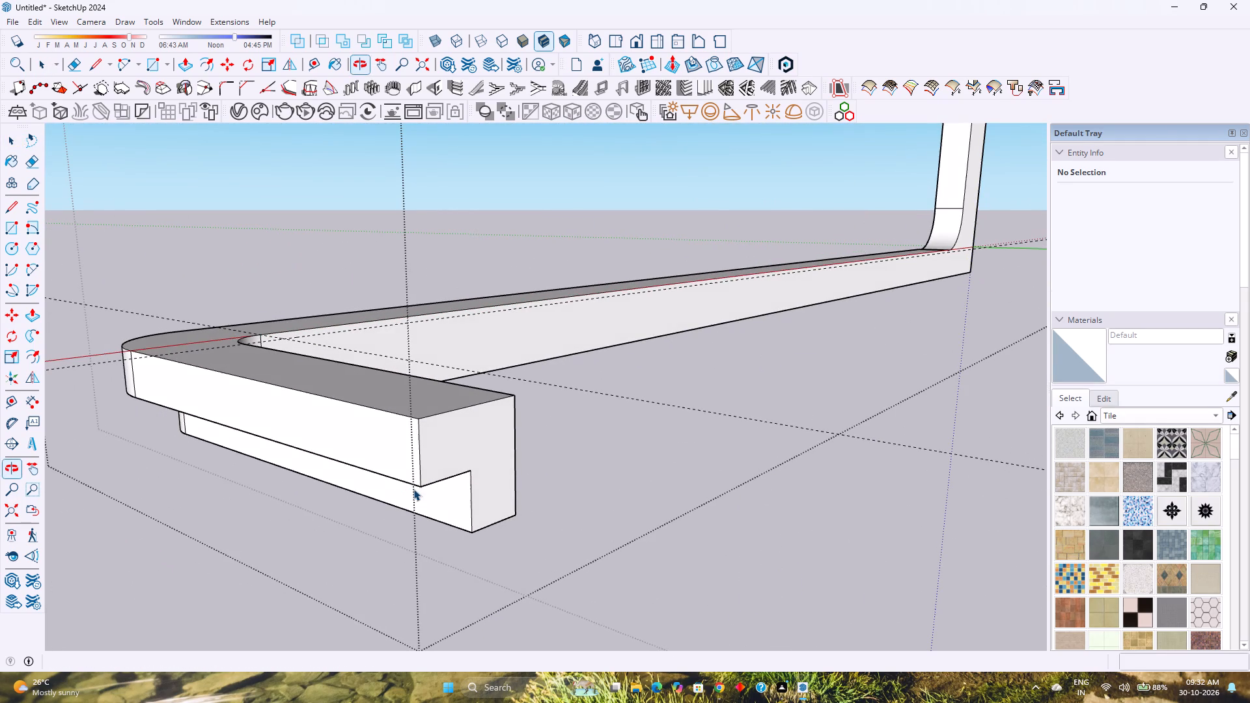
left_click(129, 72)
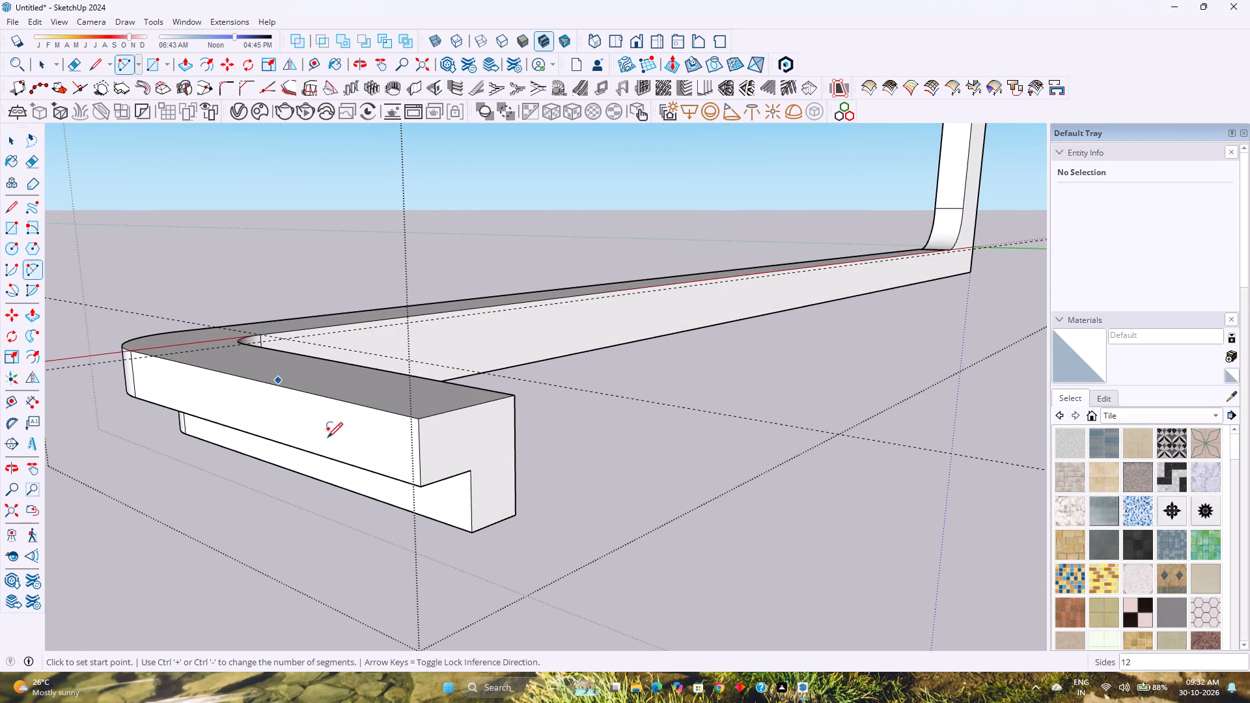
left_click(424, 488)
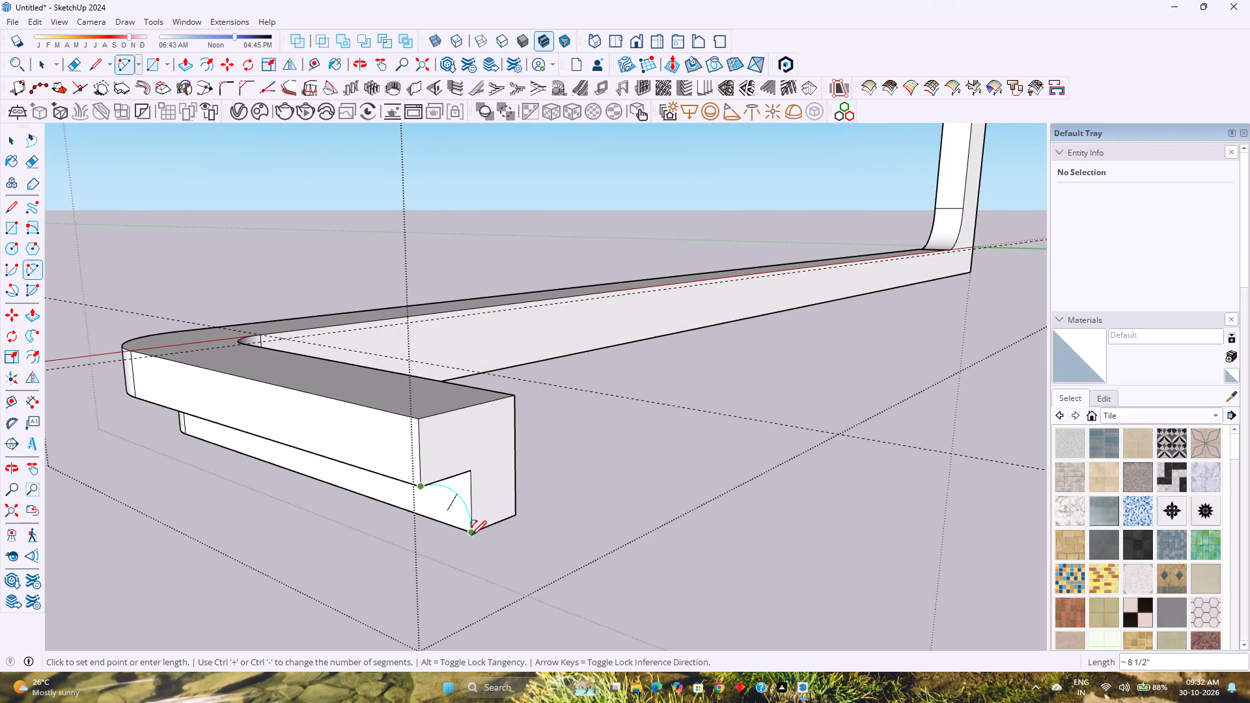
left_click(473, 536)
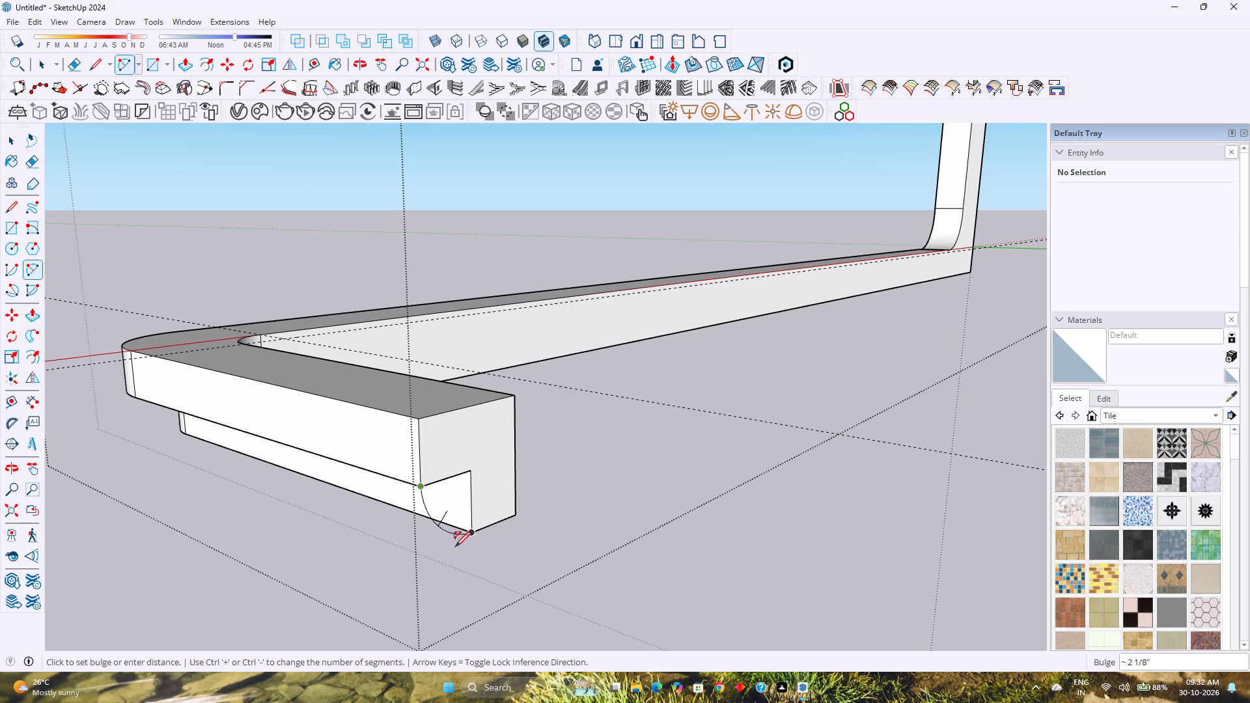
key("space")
Close the notch at the lower arm's free end with a 6" vertical line down and a line to the lower inner corner.
key("l")
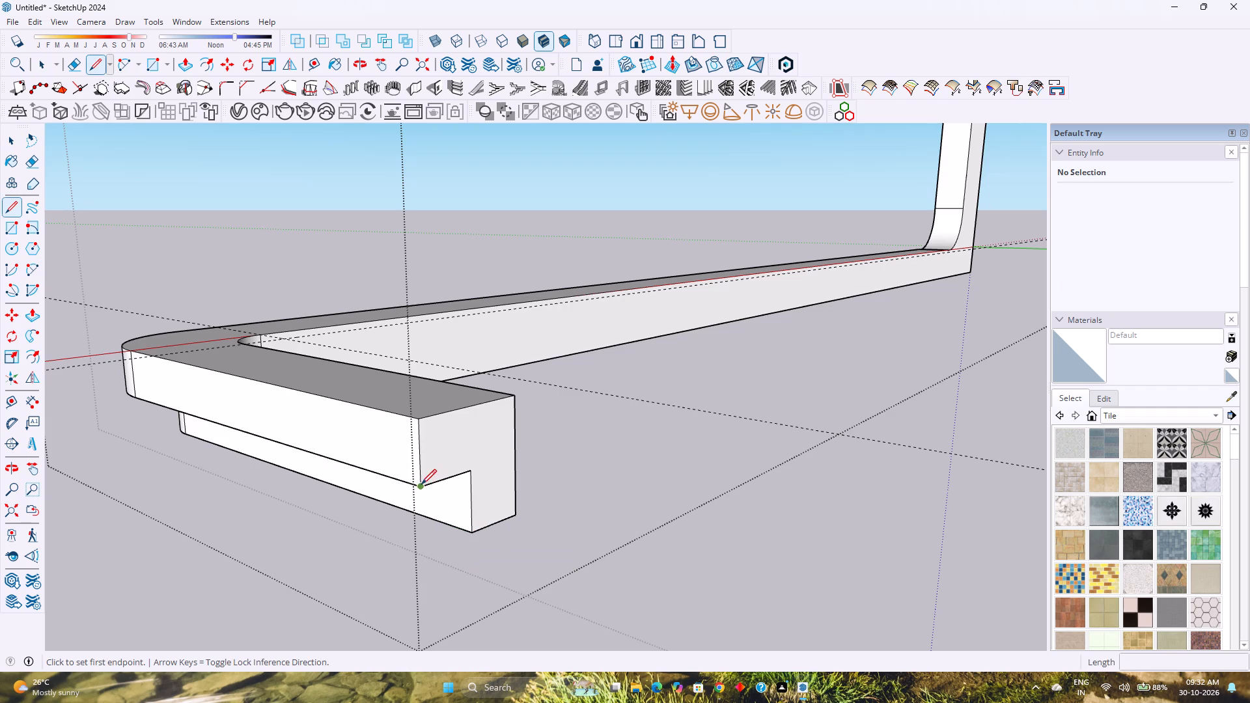
left_click(421, 484)
key("Up")
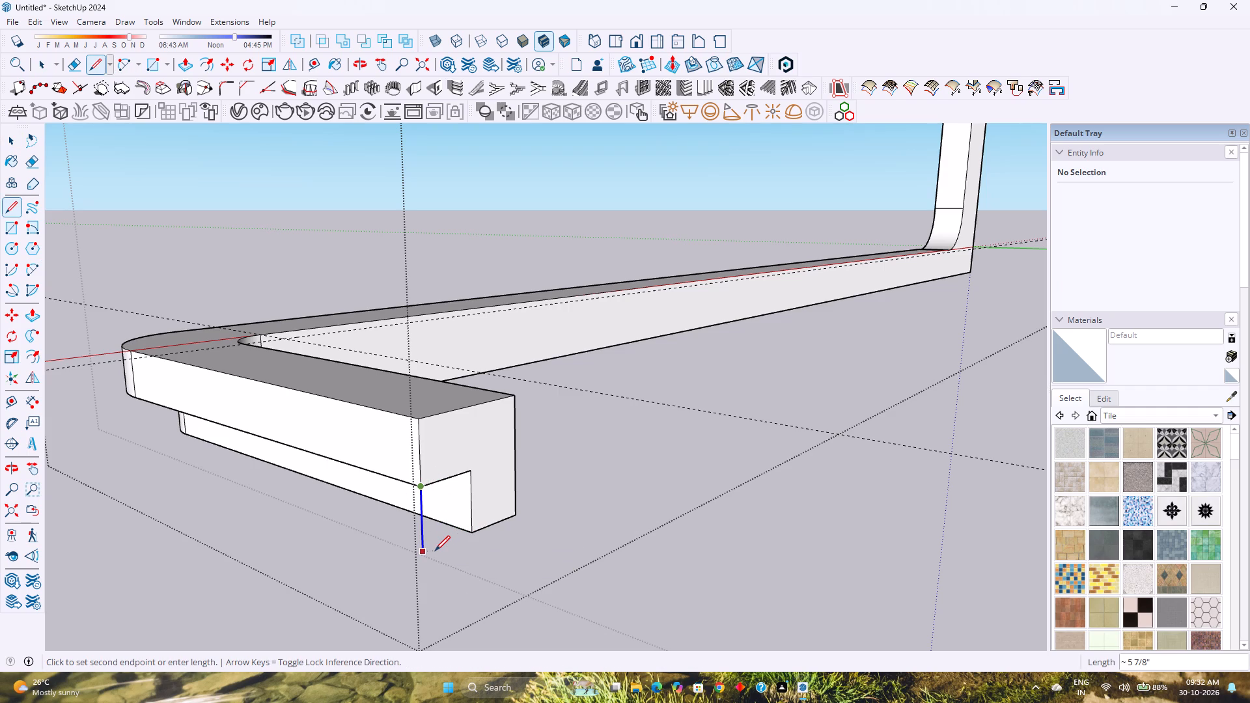
key("6")
key("Return")
left_click(472, 536)
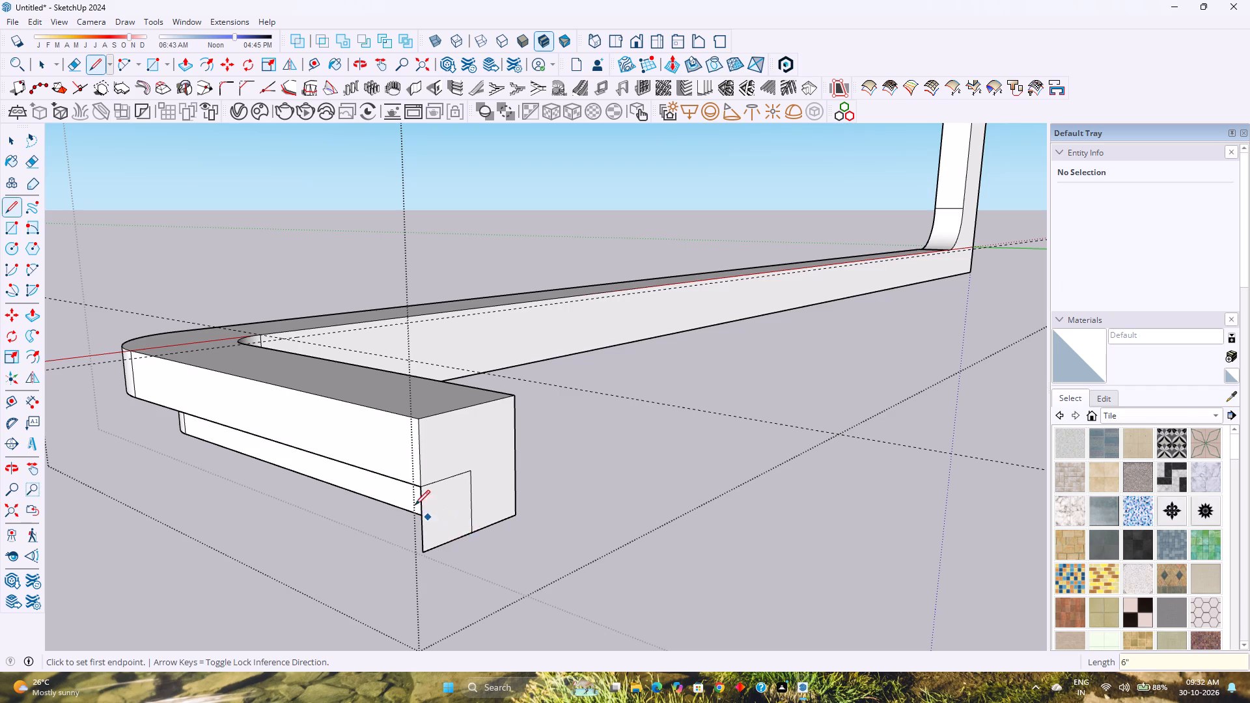
Draw a two-point arc of about 6" radius on the closed notch face, from its upper outer to lower inner corner, bulging outward.
key("a")
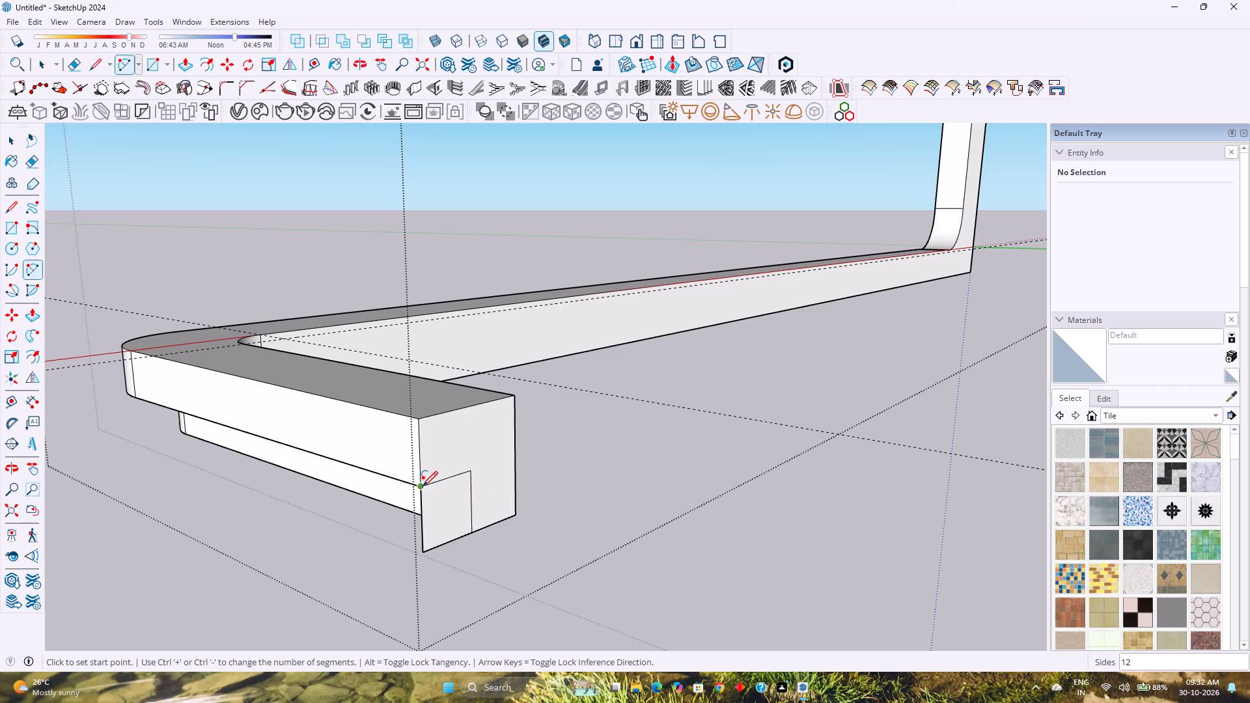
left_click(423, 486)
left_click(471, 531)
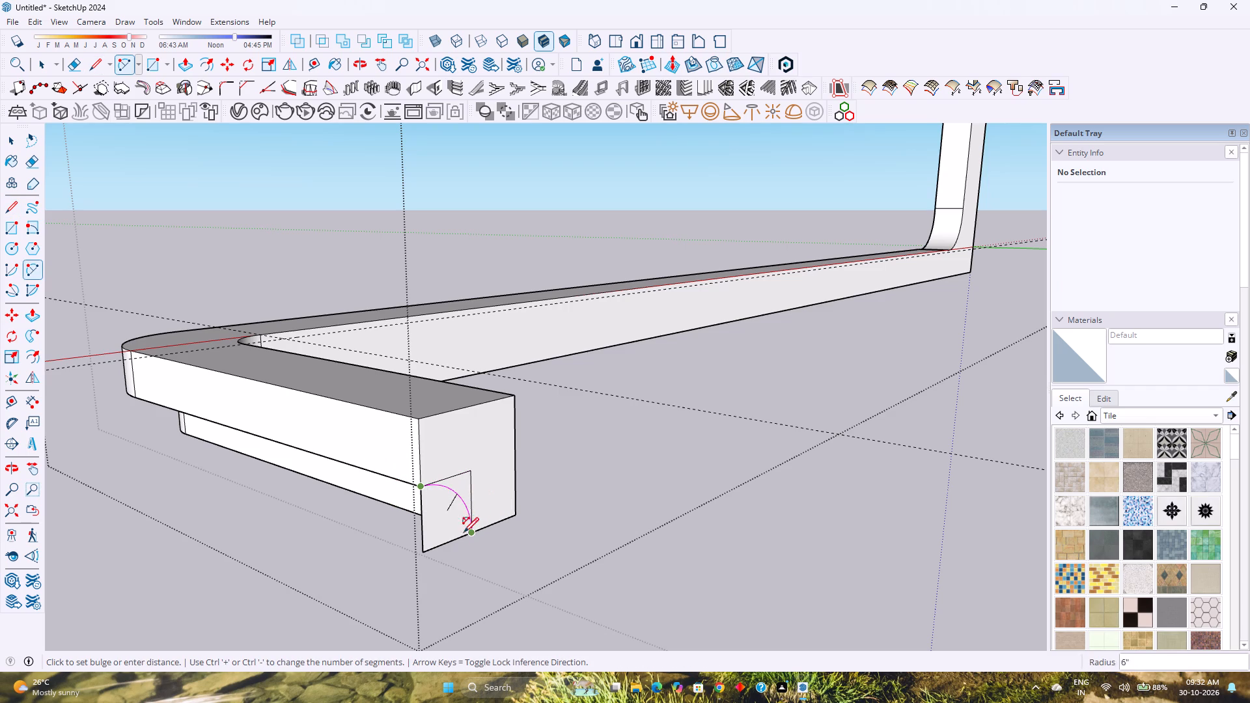
scroll(450, 539, "up", 2)
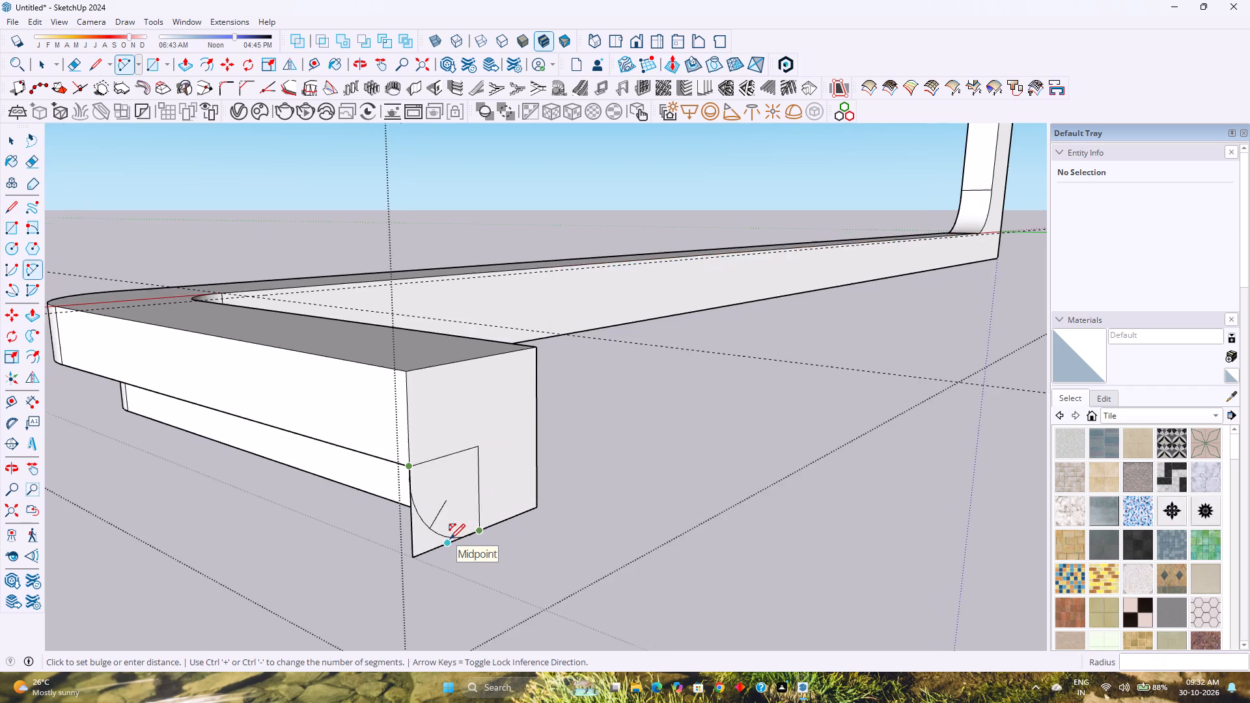
scroll(450, 539, "up", 12)
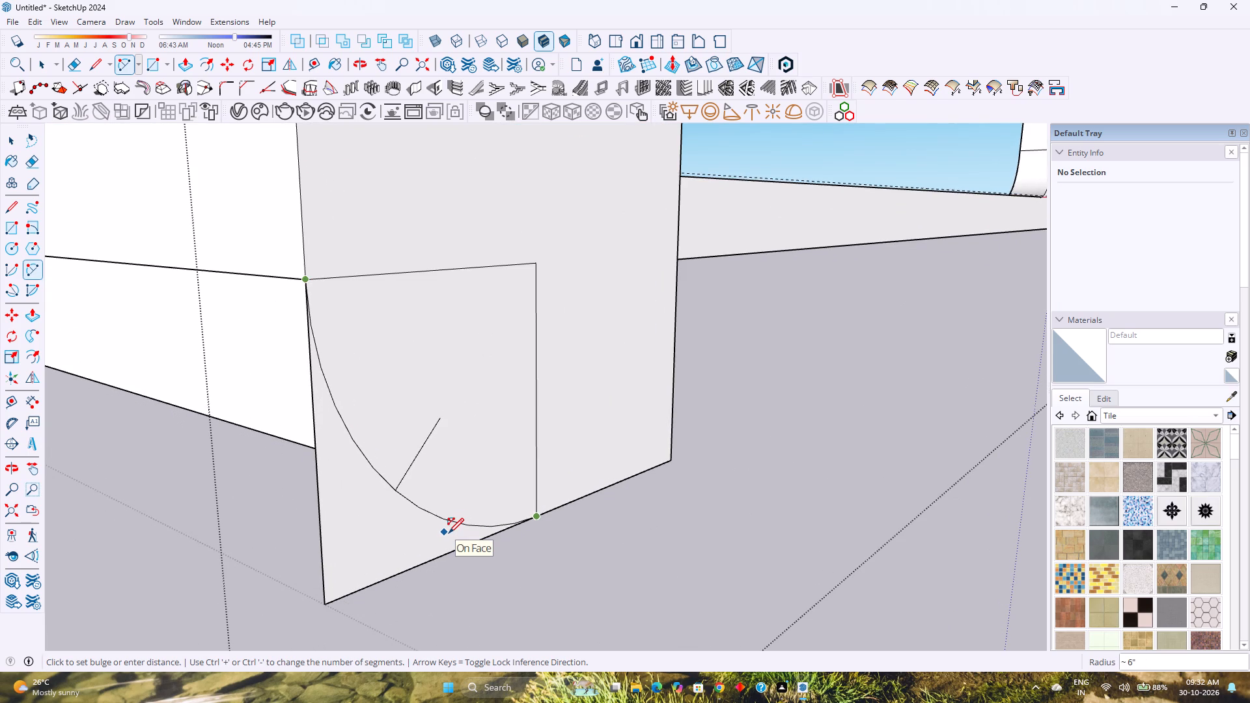
left_click(451, 532)
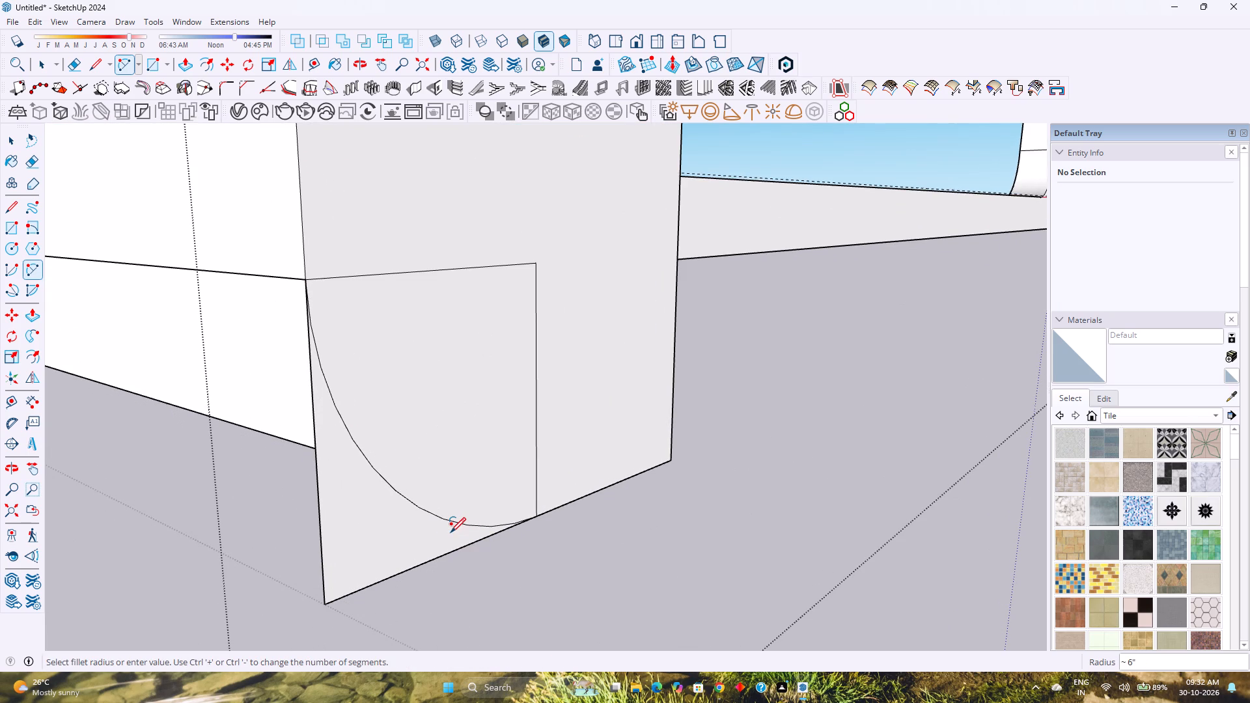
Set the arc on the lower arm's end face to 80 segments.
key("space")
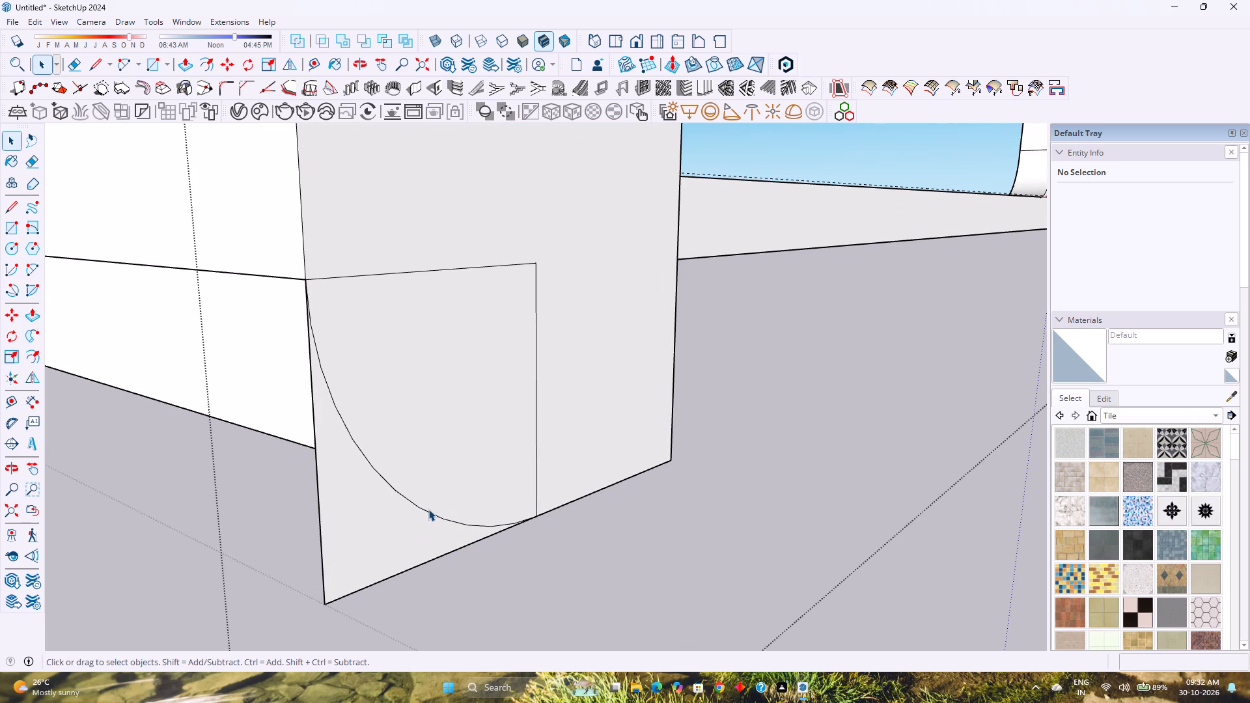
left_click(426, 510)
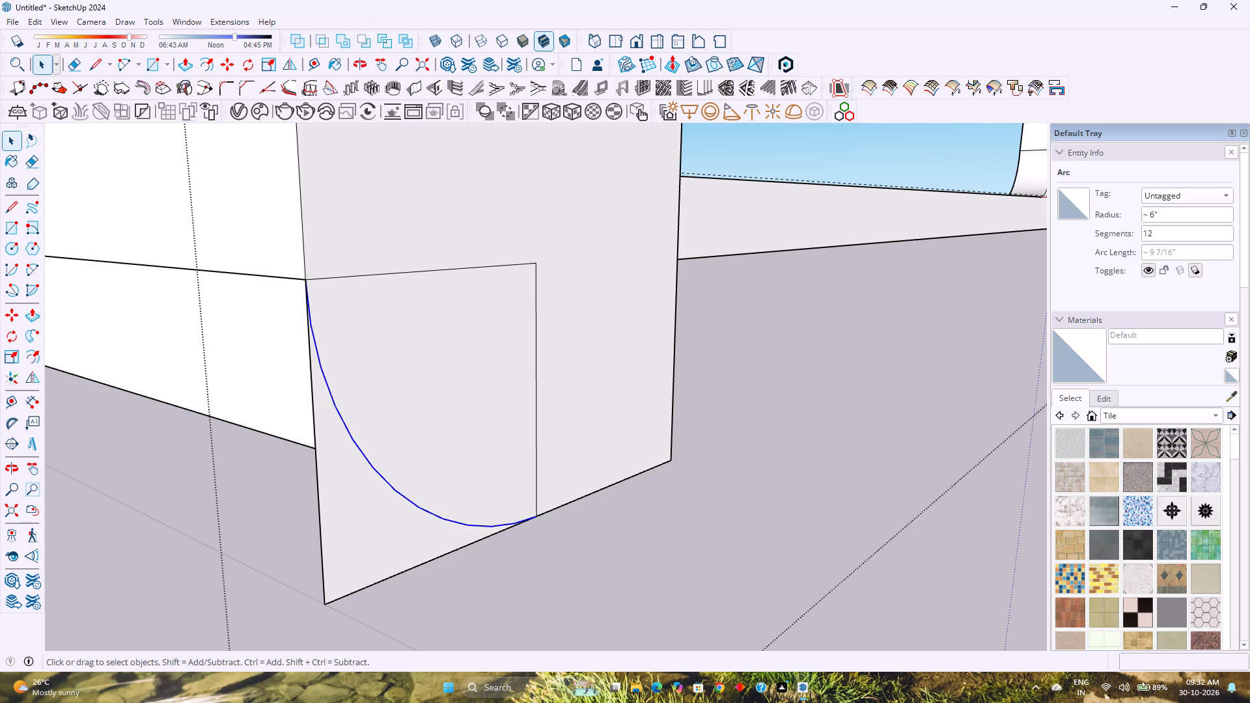
left_click(1168, 236)
key("0")
key("Return")
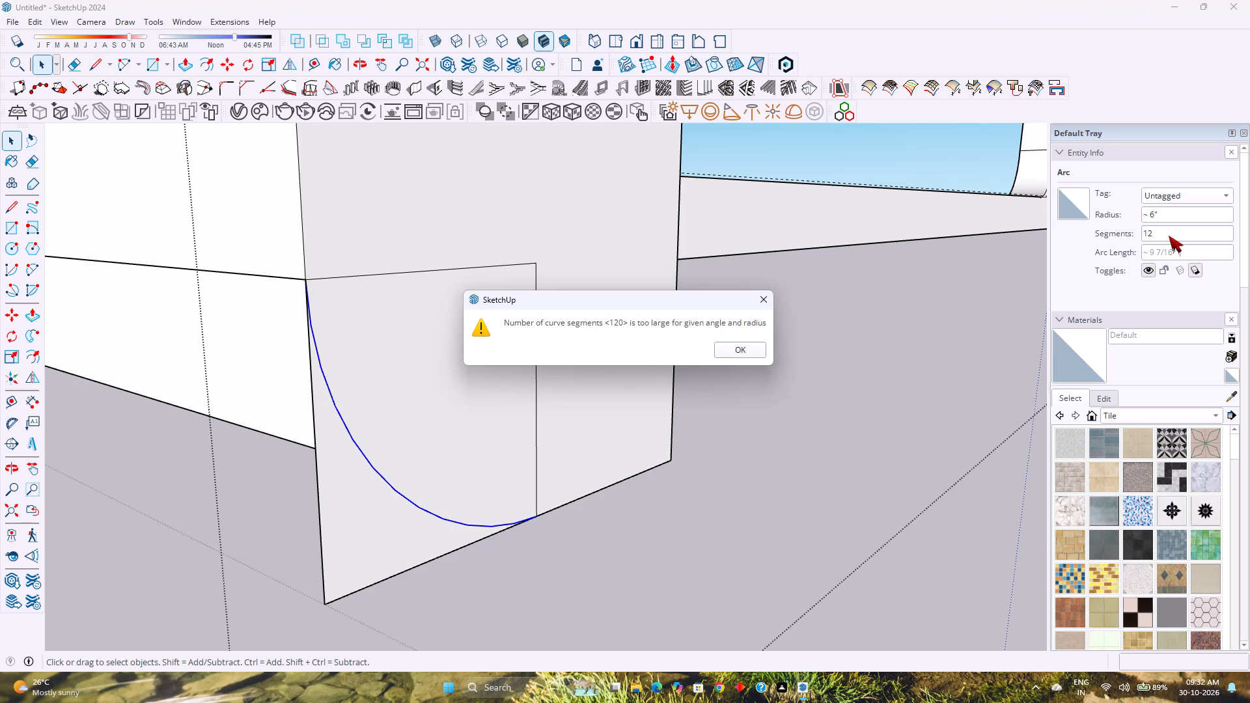
left_click(719, 348)
double_click(1193, 236)
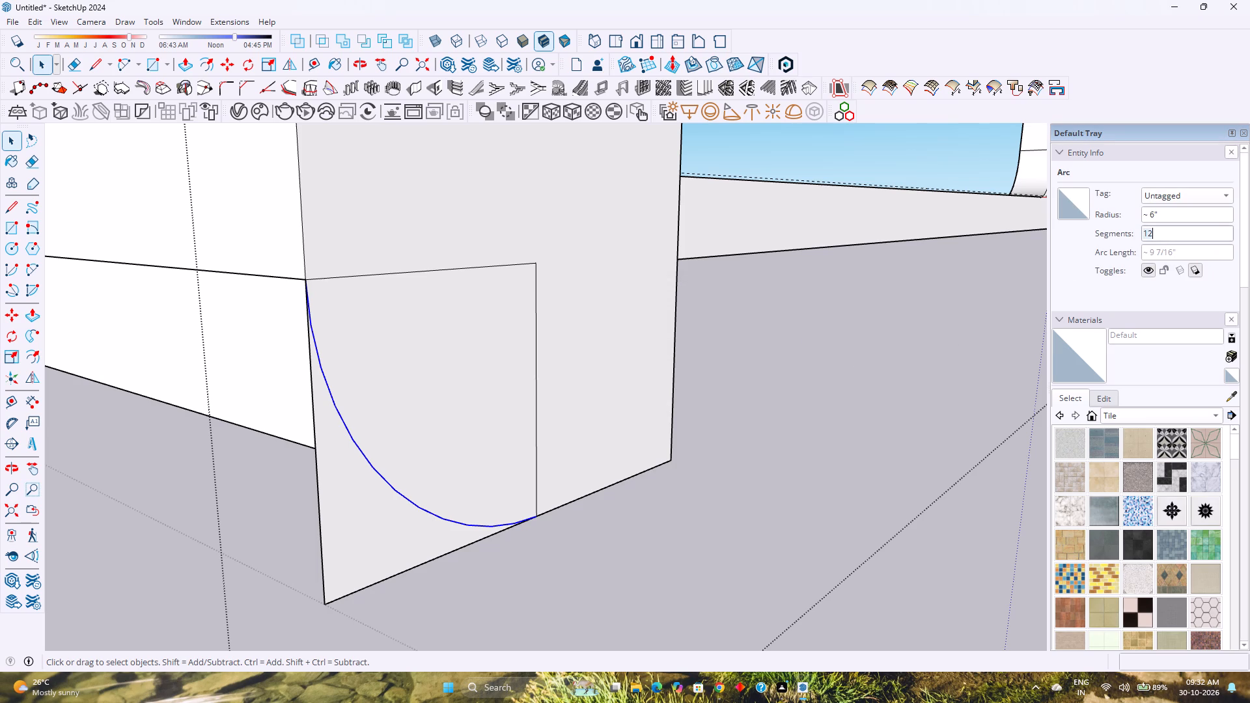
type("100")
key("Return")
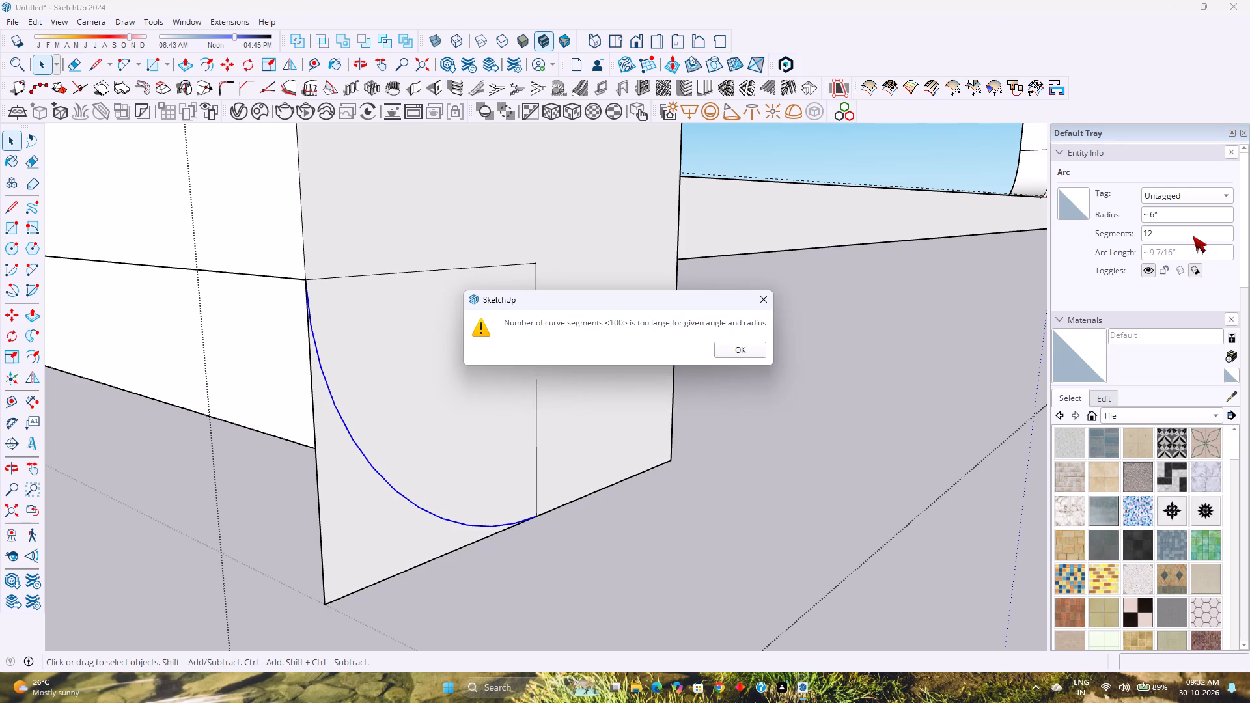
left_click(727, 348)
double_click(1180, 228)
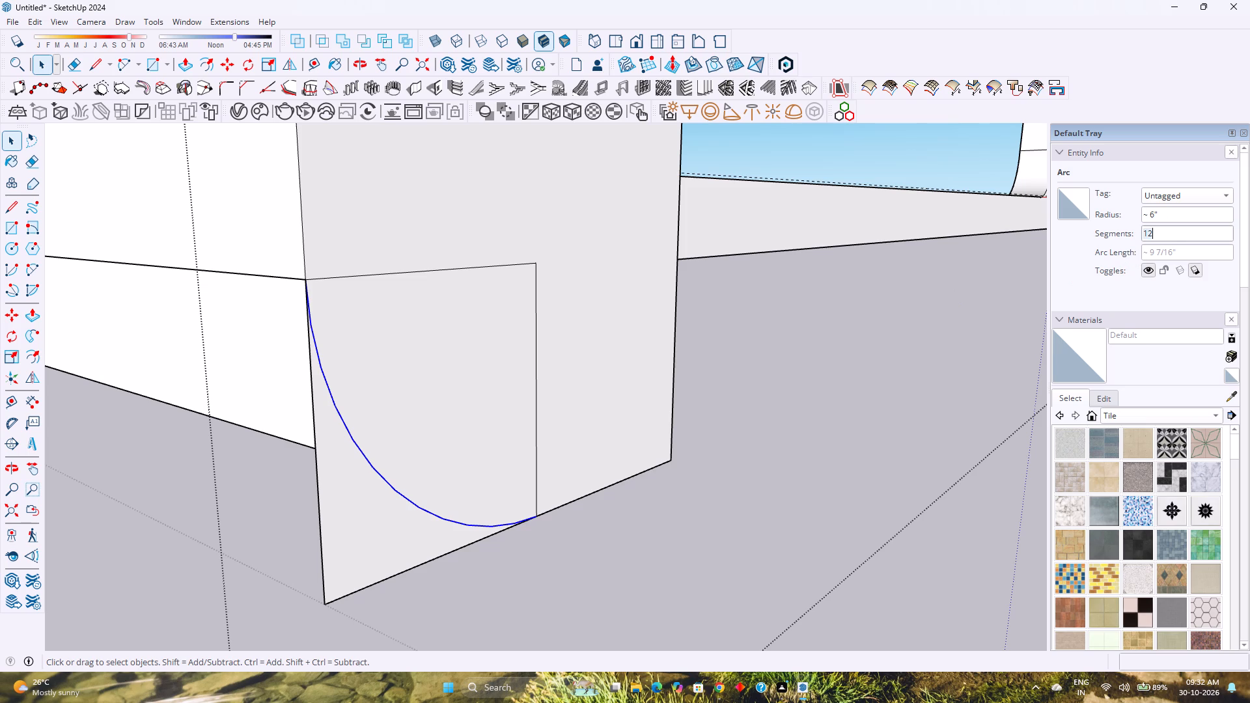
type("80")
key("Return")
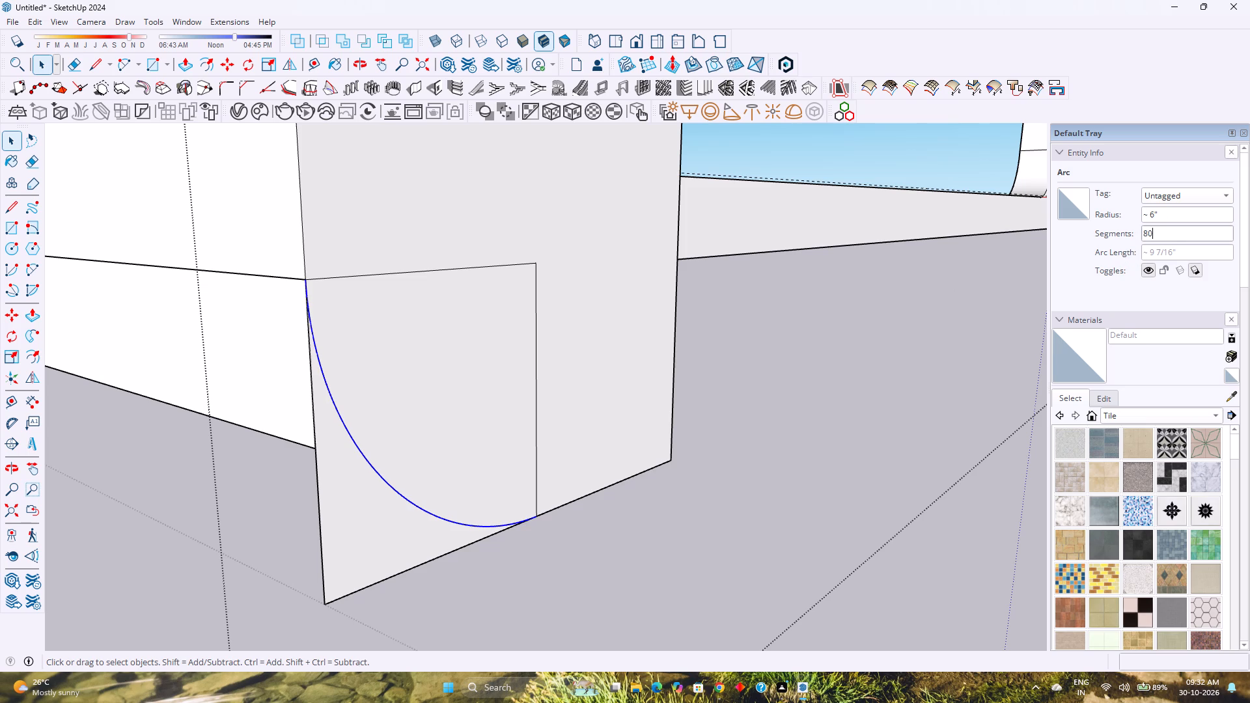
Delete the vertical and bottom edges outside the arc at the lower arm's free end, removing the square corner.
left_click(318, 487)
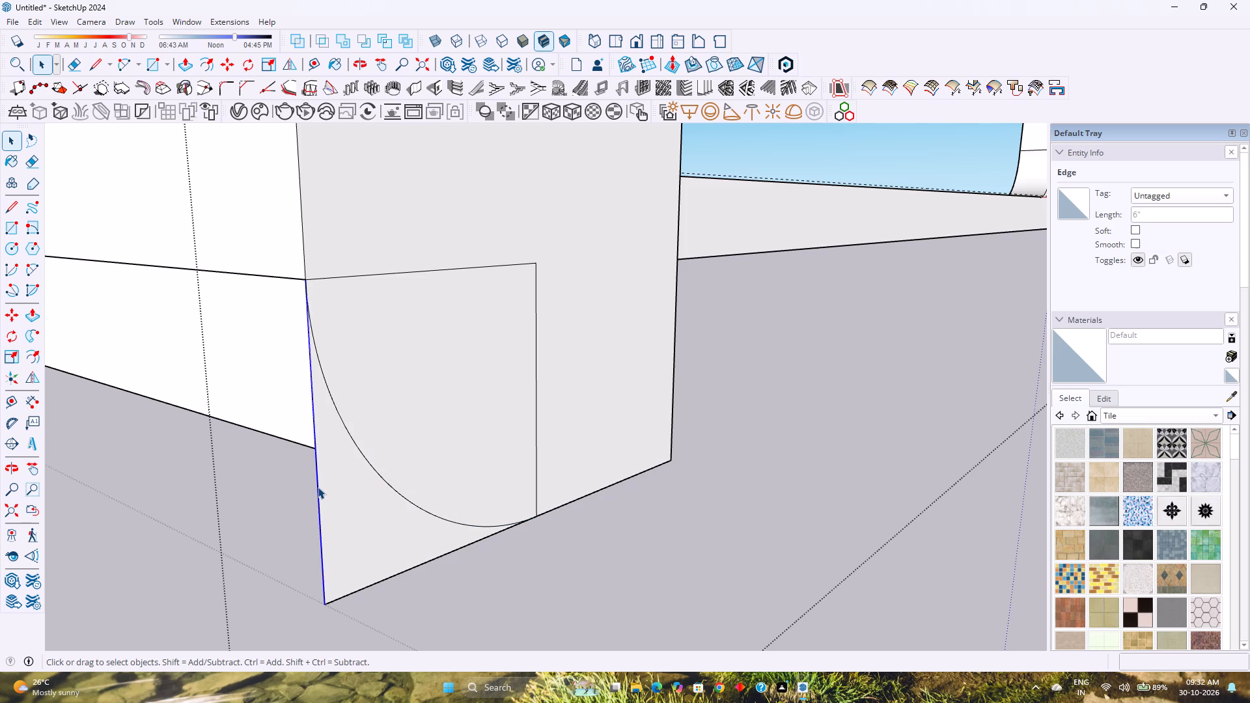
key("Delete")
left_click(388, 580)
key("Delete")
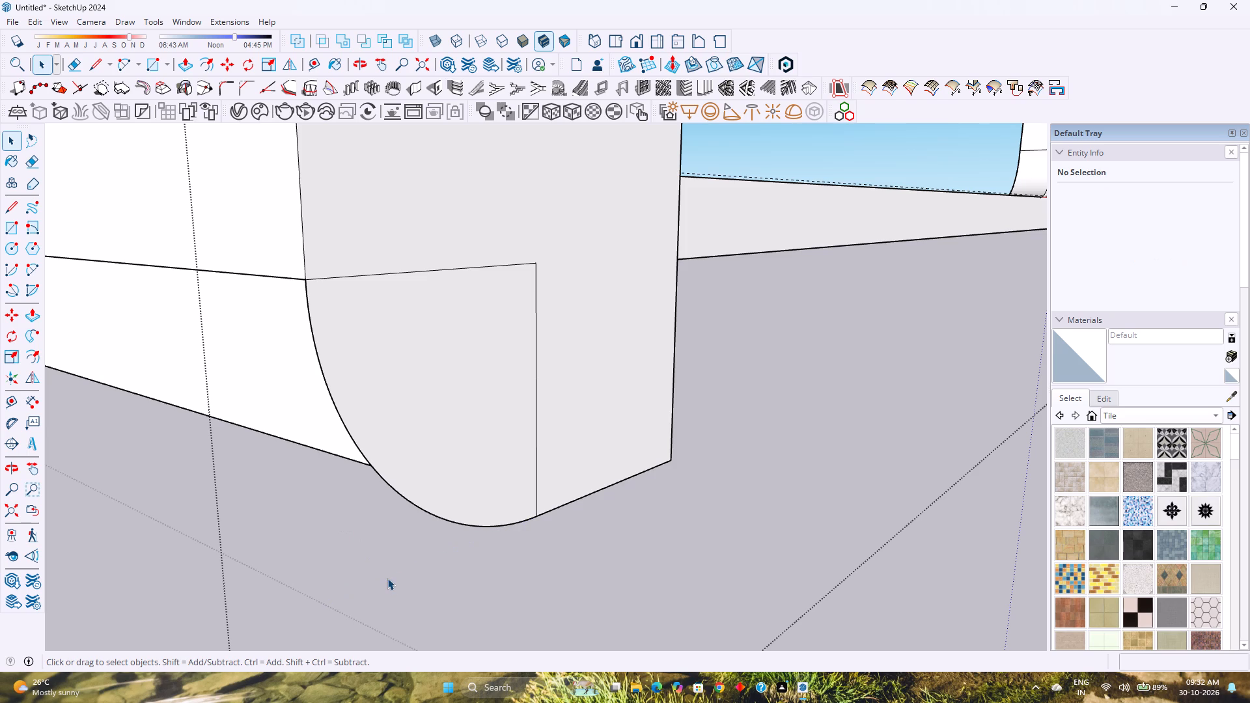
Weld the boundary edges of the rounded profile face at the lower arm's free end.
double_click(449, 476)
right_click(449, 476)
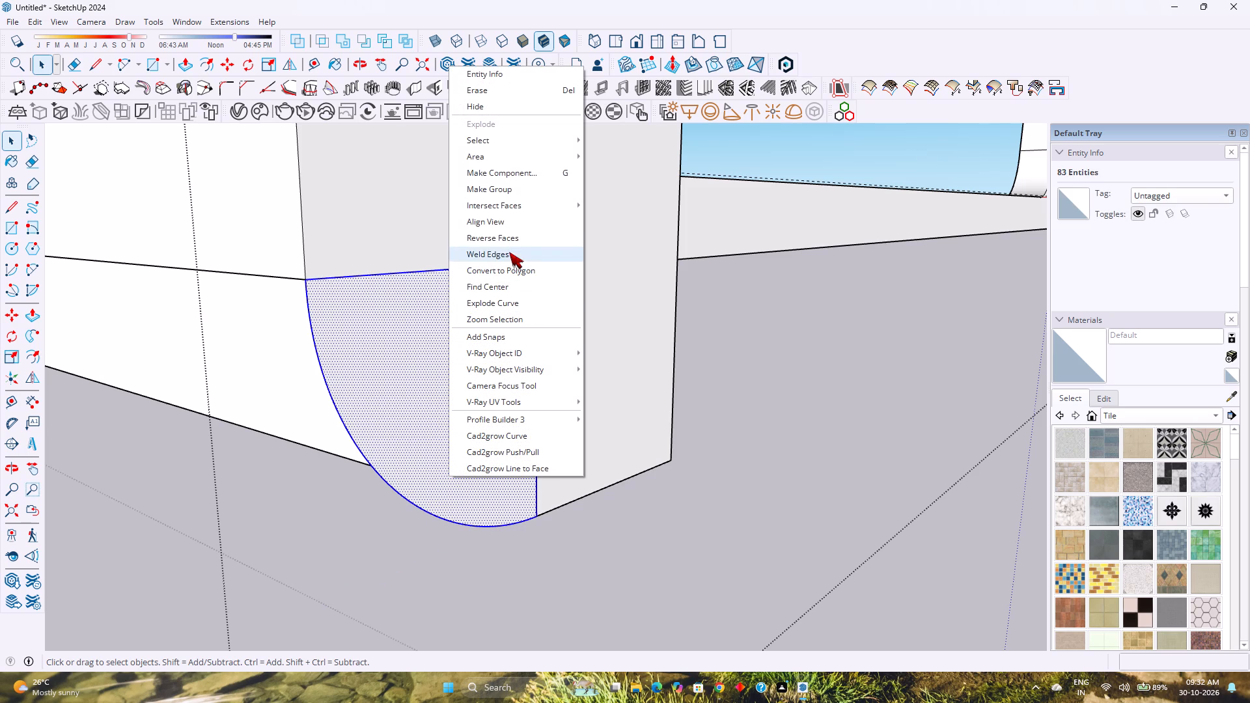
left_click(509, 255)
Extrude the rounded profile with Follow Me along the notch's upper edges, from the lower arm around its rounded corner, along the underside and up the post.
scroll(380, 416, "down", 4)
middle_click_drag(356, 426, 518, 447)
middle_click(518, 447)
scroll(514, 435, "down", 3)
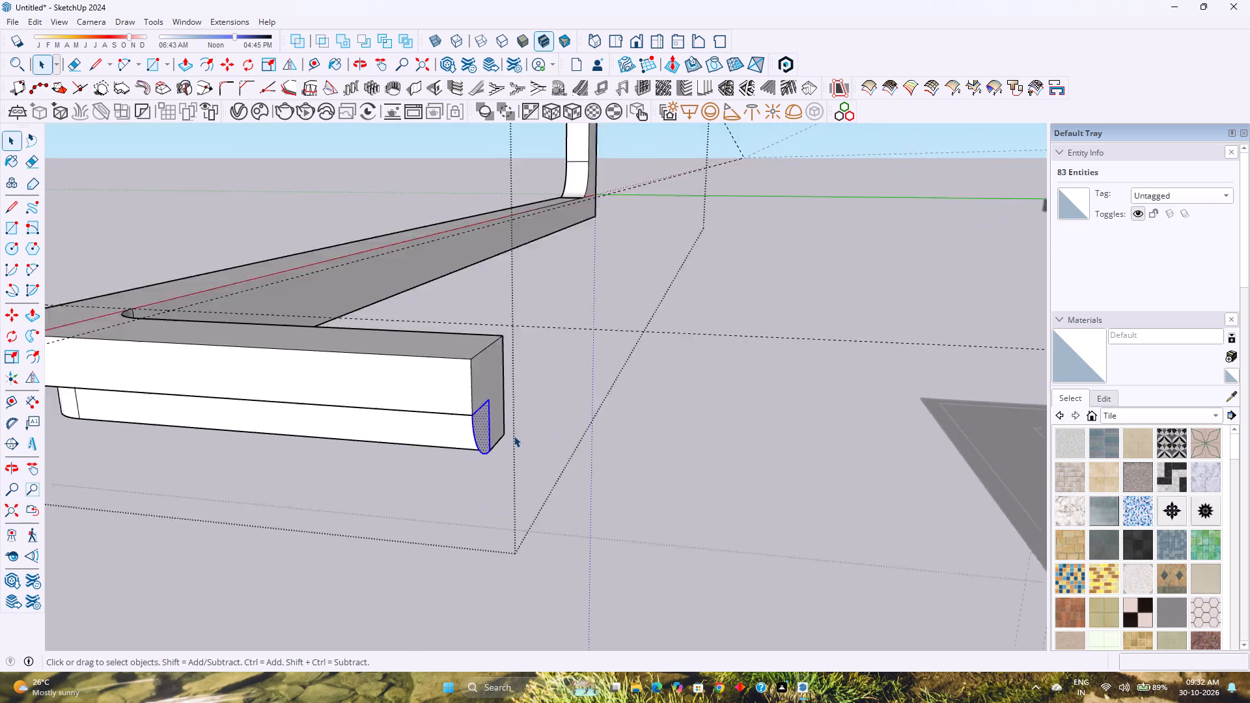
scroll(514, 435, "down", 1)
middle_click_drag(374, 454, 536, 434, "shift")
left_click(542, 392)
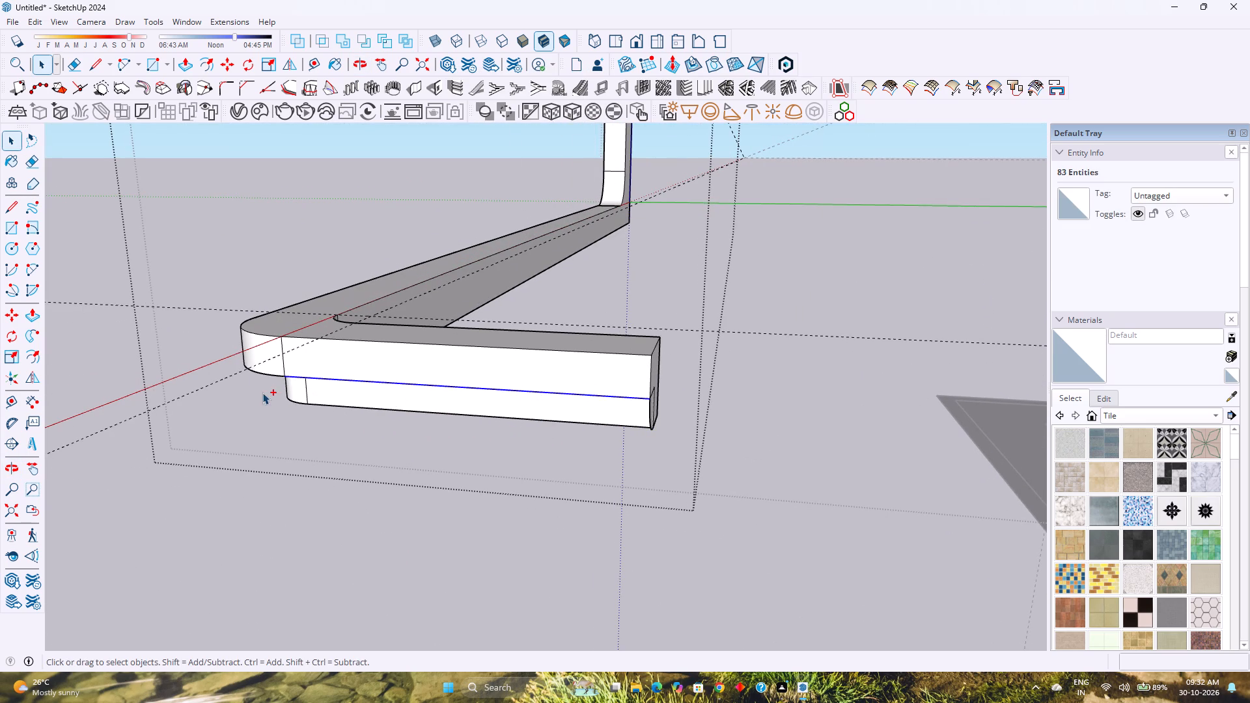
left_click(268, 376, "ctrl")
middle_click_drag(264, 378, 501, 358, "ctrl")
left_click(118, 308, "ctrl")
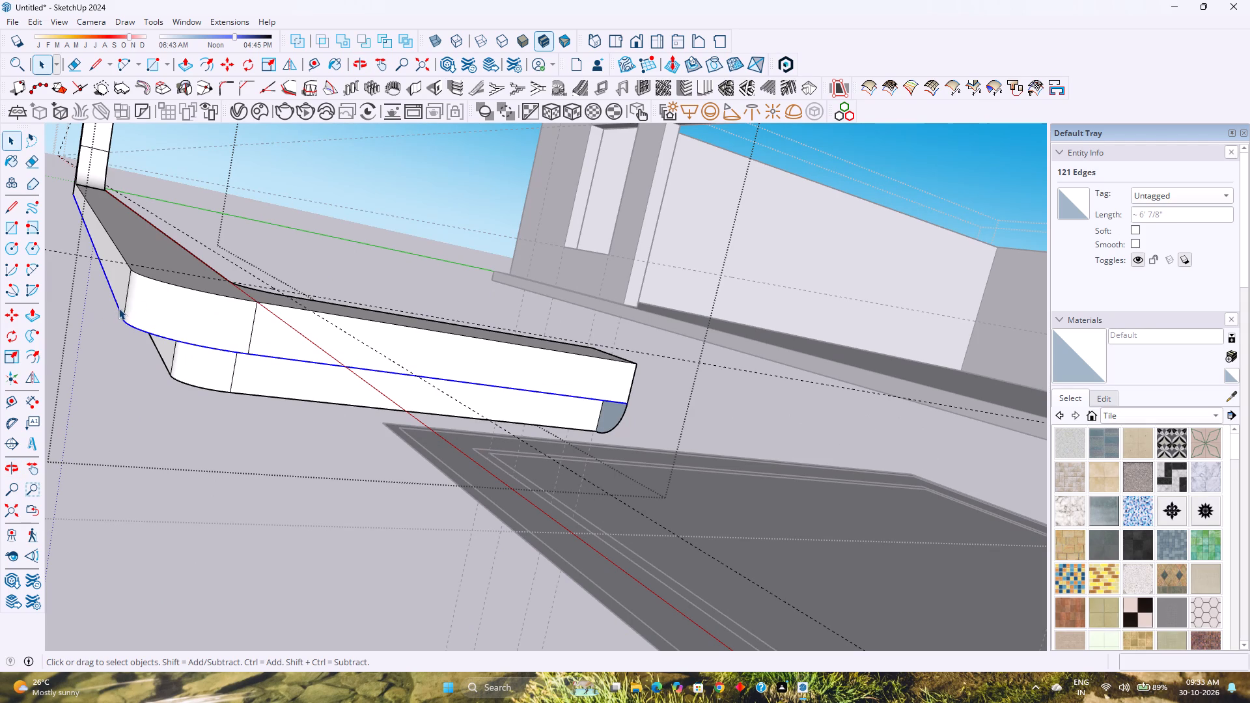
scroll(118, 308, "down", 2)
middle_click_drag(130, 324, 637, 568, "shift")
middle_click_drag(297, 421, 579, 633, "shift")
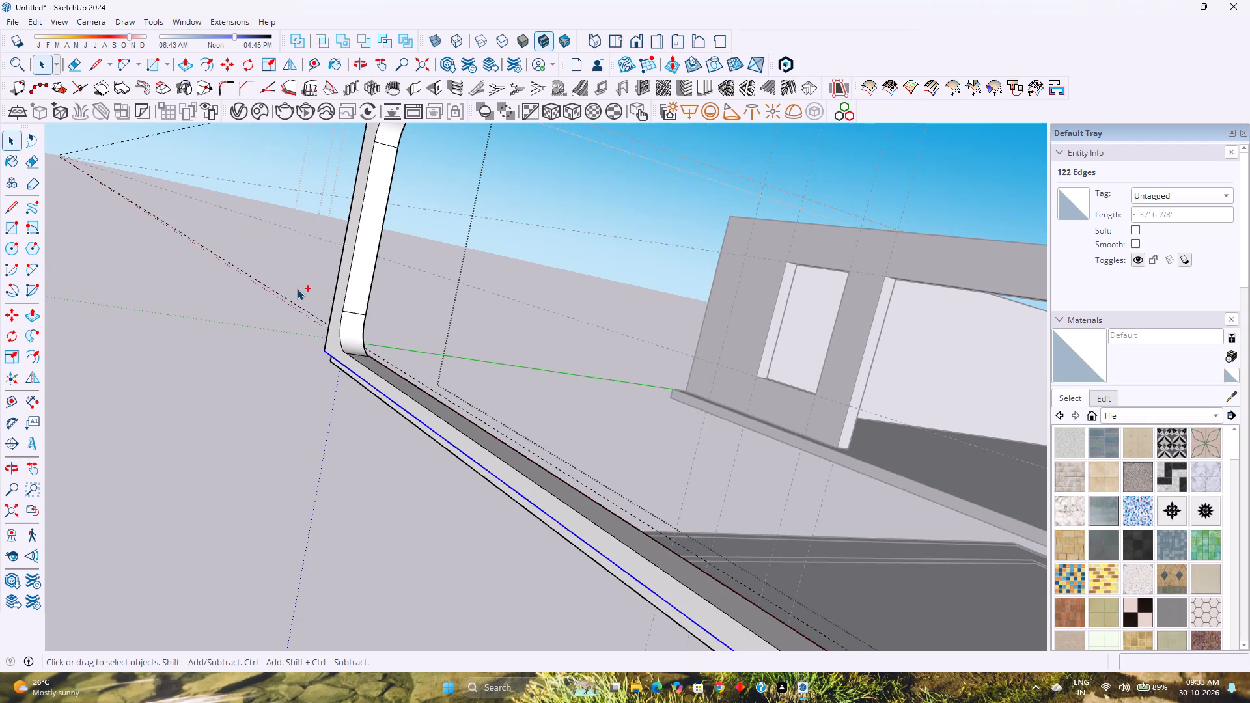
left_click(335, 294, "ctrl")
left_click(33, 339)
scroll(225, 420, "down", 8)
middle_click_drag(414, 452, 145, 429)
middle_click(145, 429)
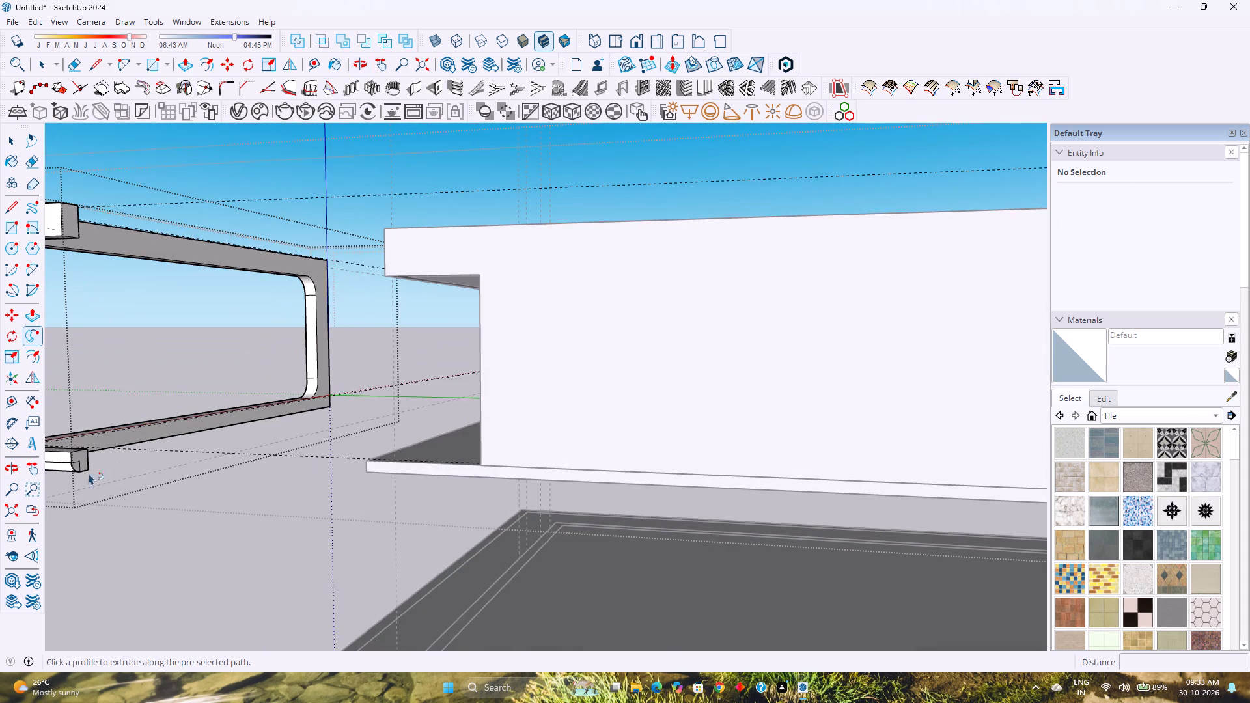
scroll(77, 473, "up", 9)
left_click(76, 464)
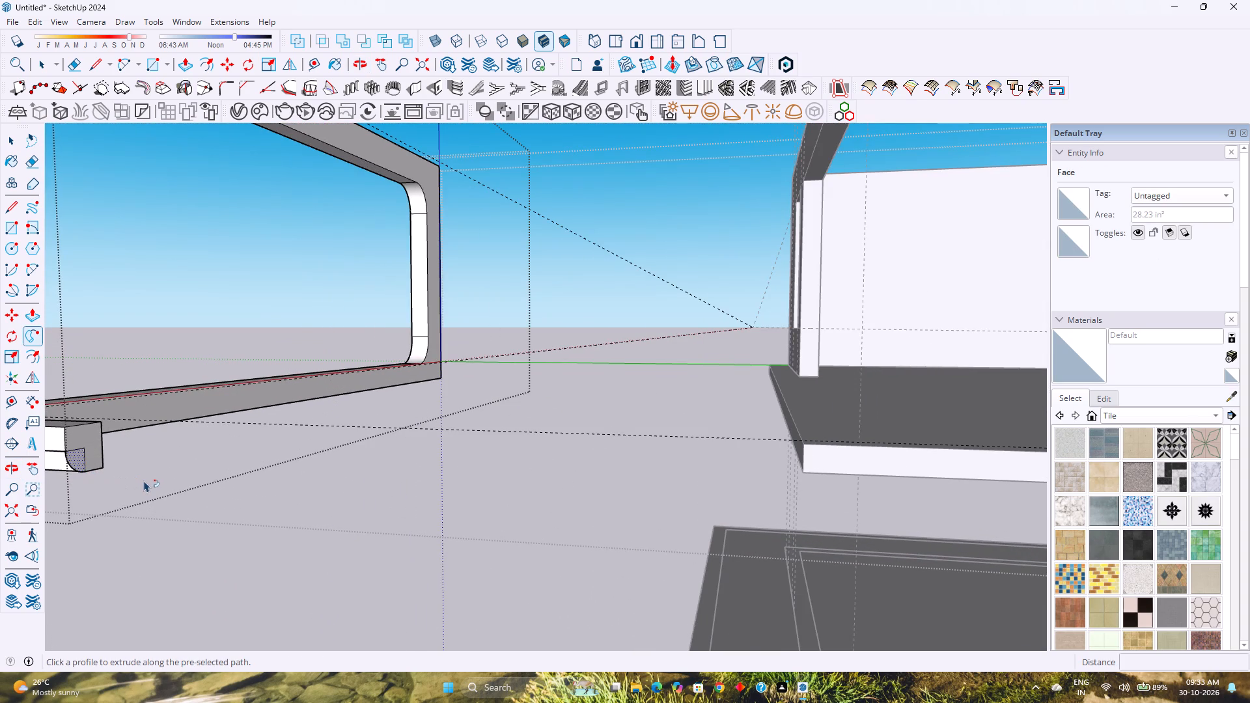
Inspect the rounded edge from several sides, along the lower arm and around to the post.
scroll(145, 480, "down", 2)
middle_click_drag(370, 504, 378, 504, "shift")
scroll(372, 497, "down", 4)
scroll(371, 497, "up", 1)
scroll(371, 495, "down", 1)
middle_click_drag(311, 491, 427, 512, "shift")
middle_click_drag(272, 512, 721, 526)
middle_click(721, 526)
middle_click(734, 525)
middle_click_drag(734, 525, 756, 522)
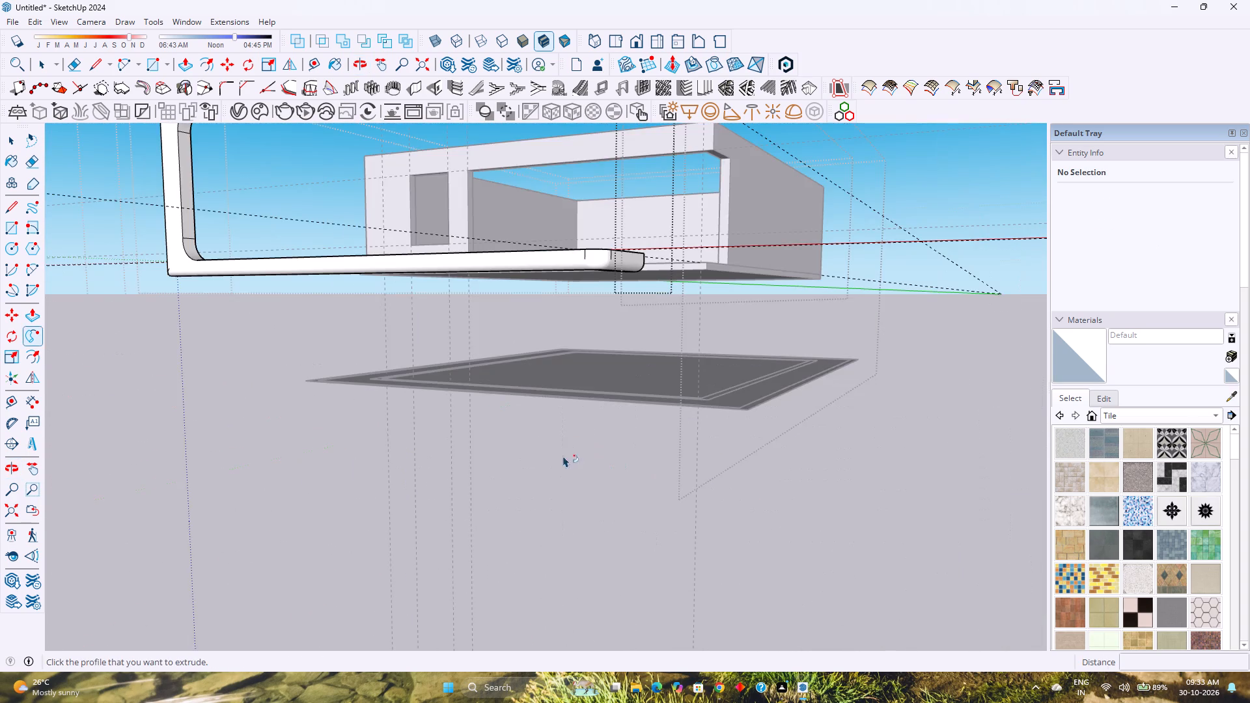
middle_click_drag(511, 442, 607, 611, "shift")
middle_click_drag(340, 425, 739, 471)
middle_click(739, 471)
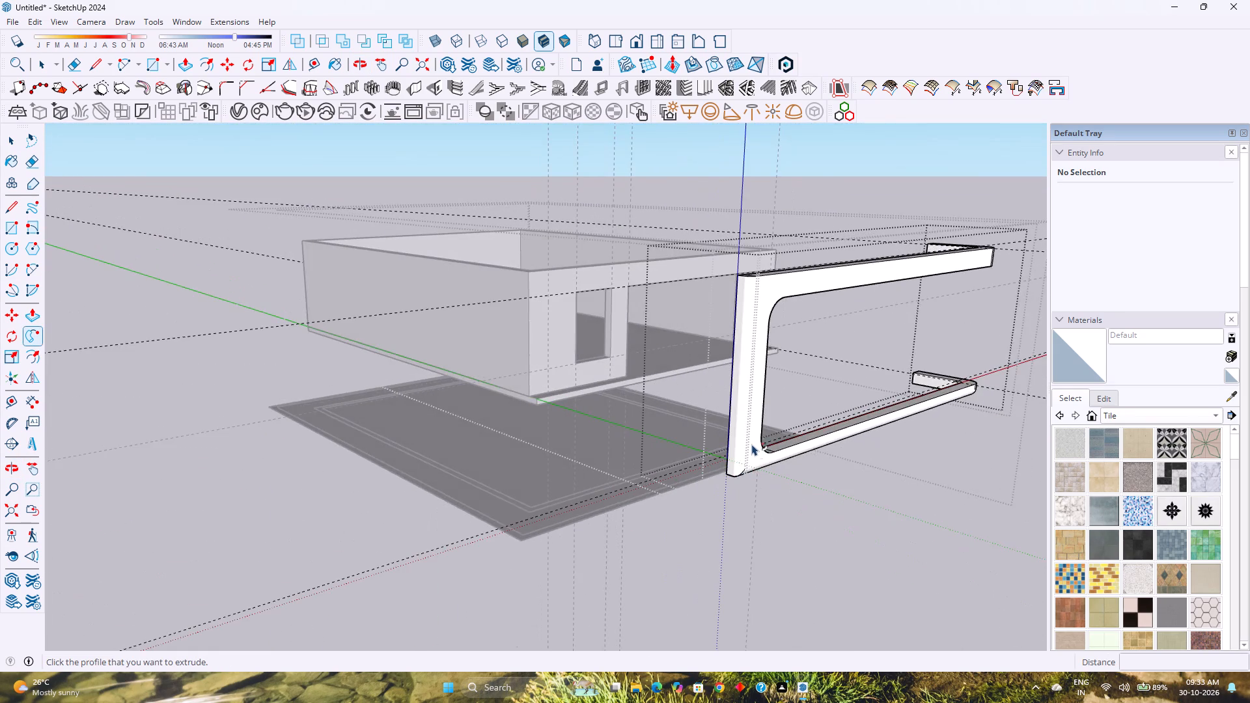
Erase the two leftover profile edges on the frame's top face, at the upper end of the post.
scroll(753, 443, "up", 8)
middle_click_drag(753, 443, 305, 512)
scroll(300, 493, "down", 7)
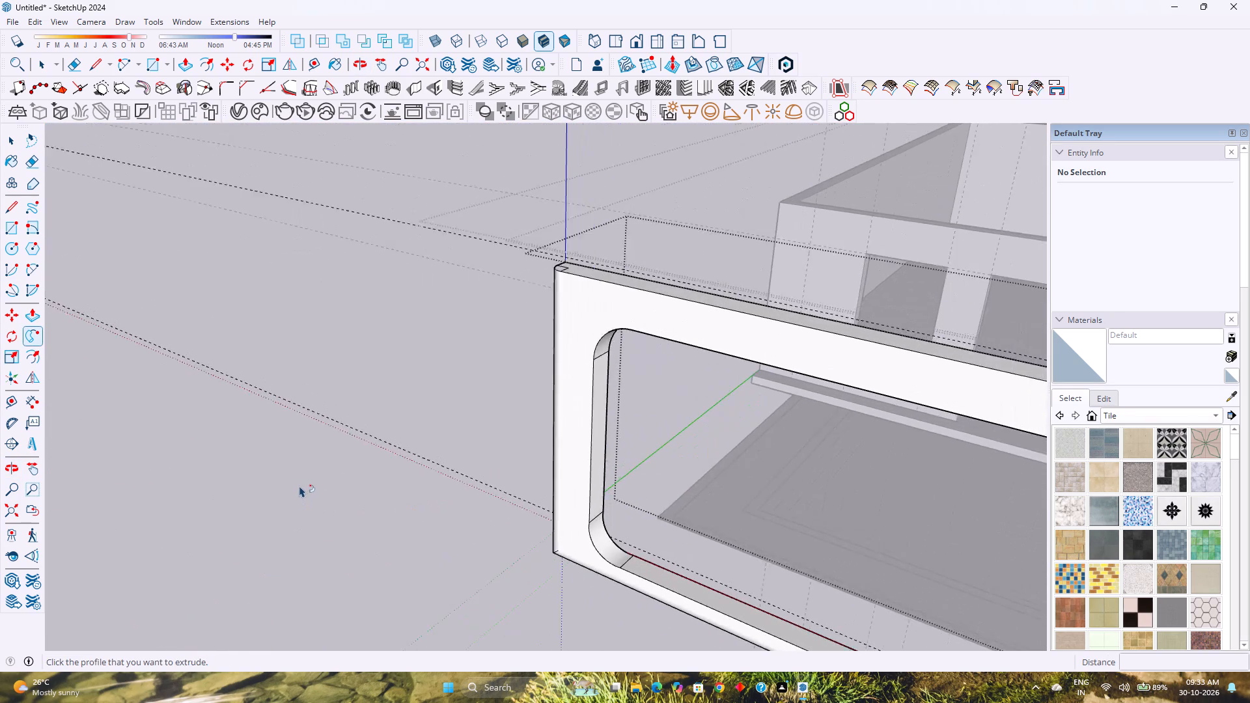
scroll(299, 486, "down", 3)
scroll(514, 293, "up", 14)
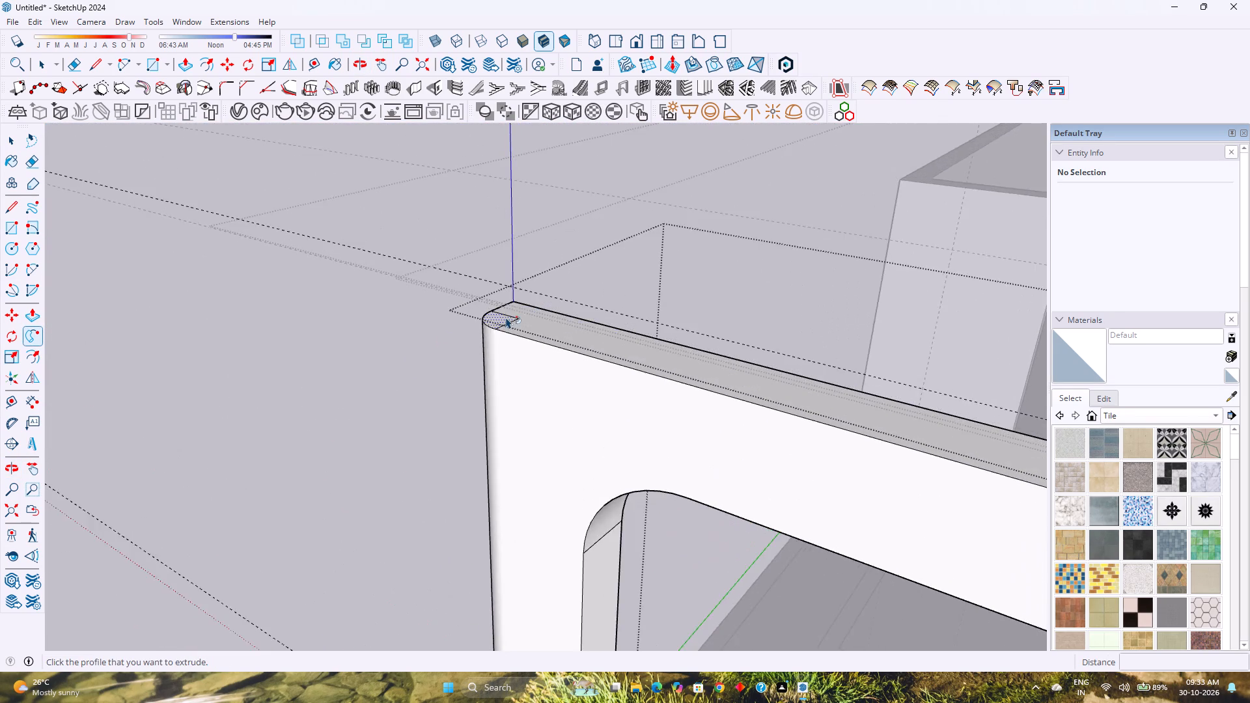
scroll(506, 317, "up", 6)
key("e")
left_click(507, 313)
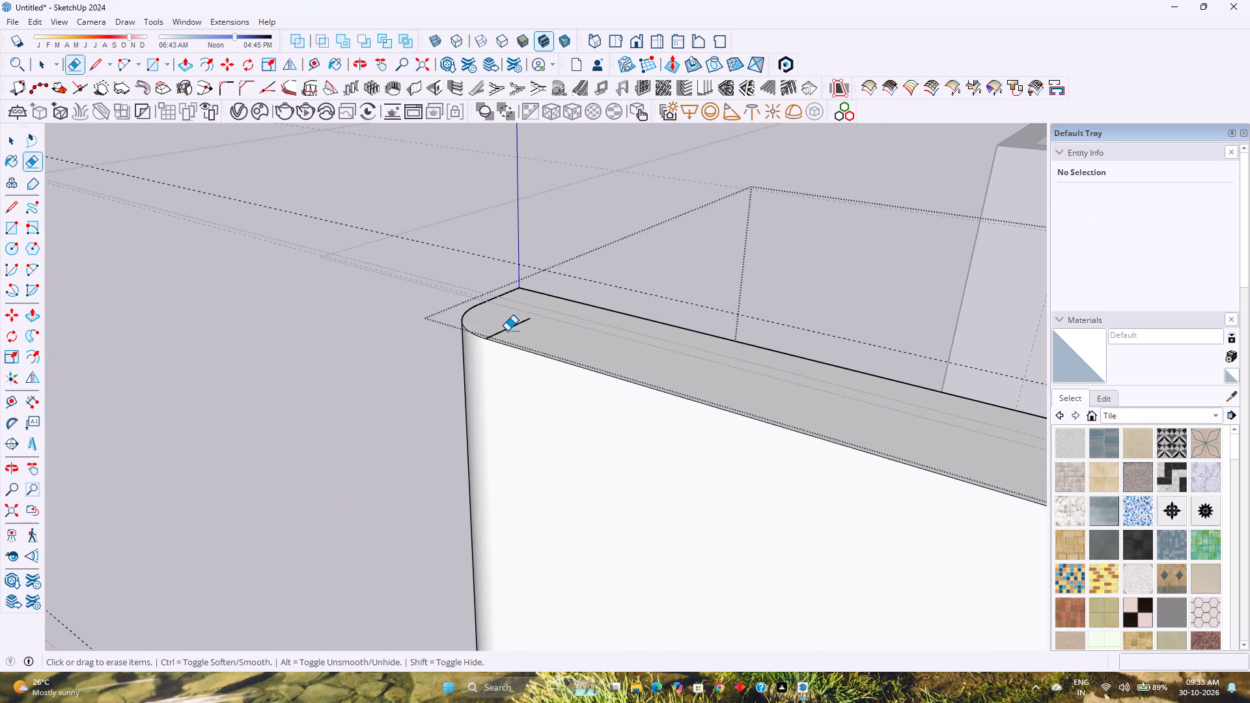
left_click(507, 329)
Erase the two leftover profile edges on the end face of the lower arm.
scroll(485, 336, "down", 19)
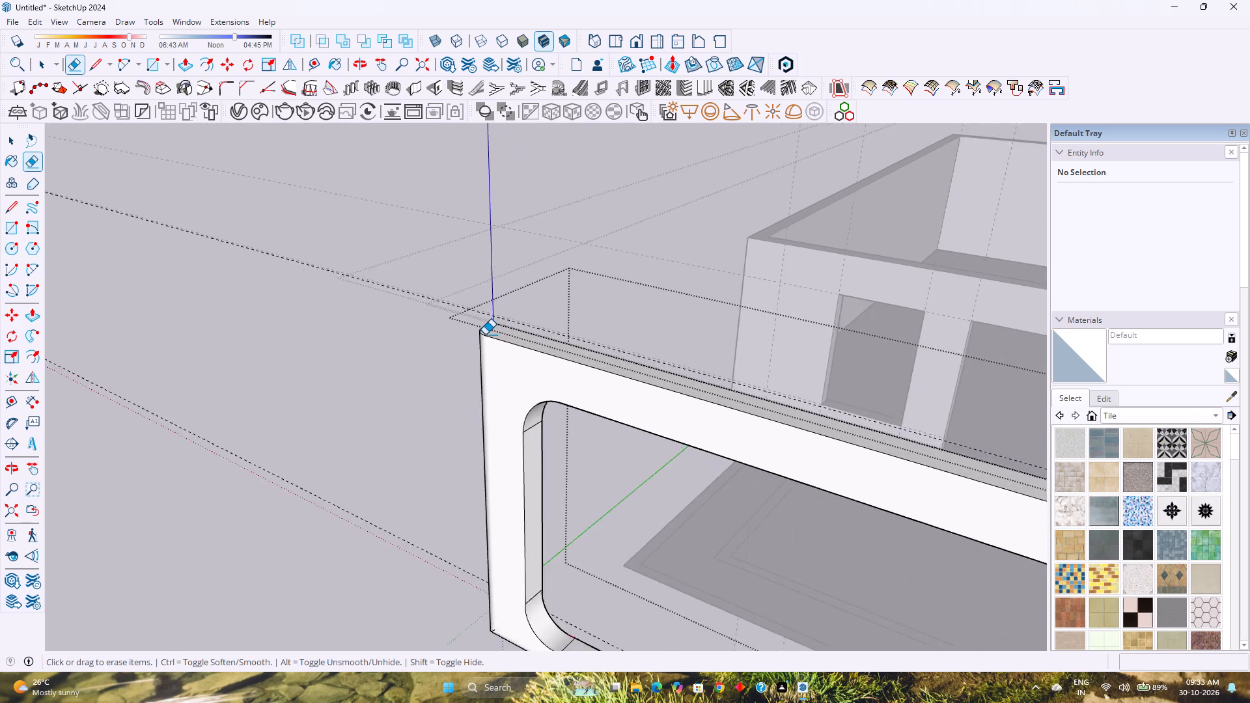
scroll(485, 335, "down", 7)
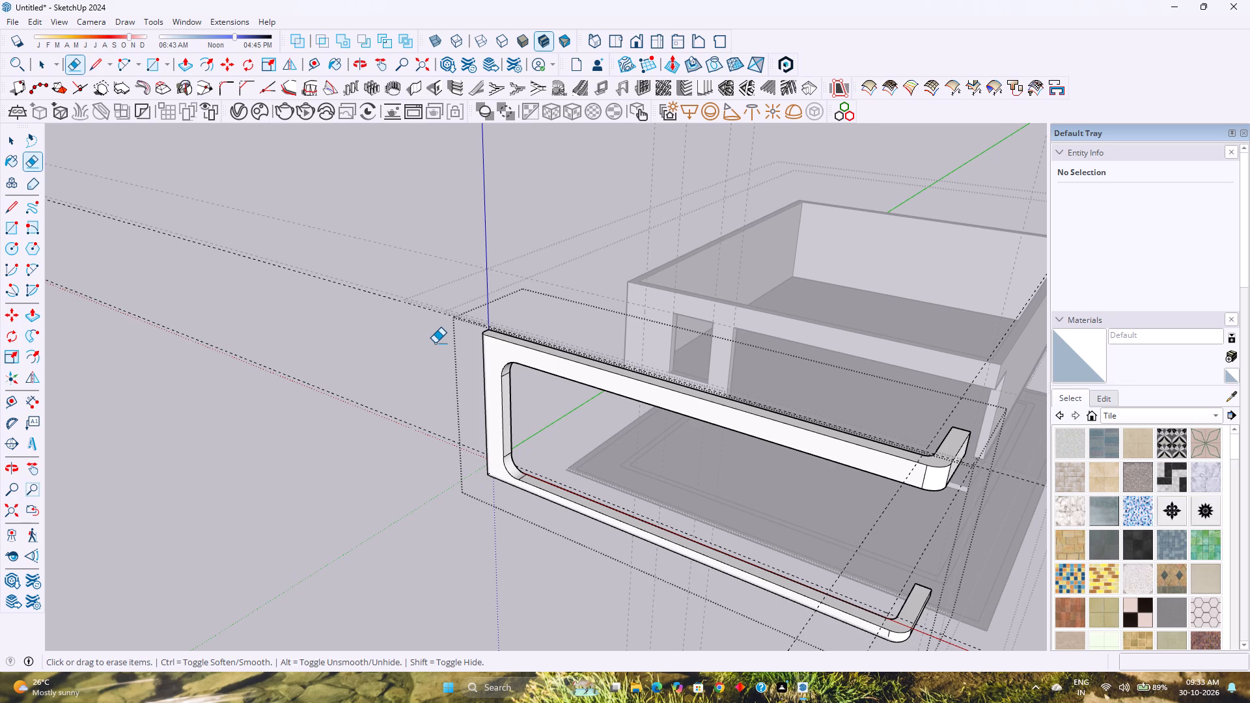
scroll(444, 343, "down", 3)
middle_click_drag(658, 450, 439, 398)
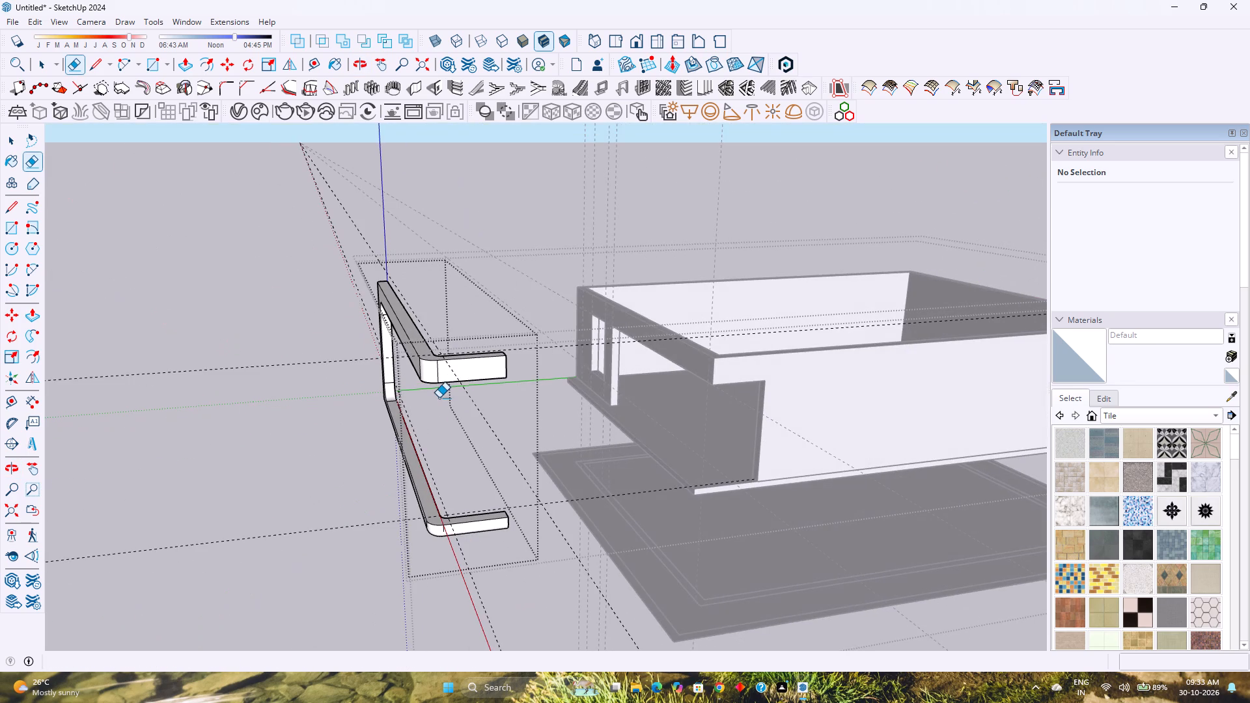
middle_click_drag(494, 529, 286, 516)
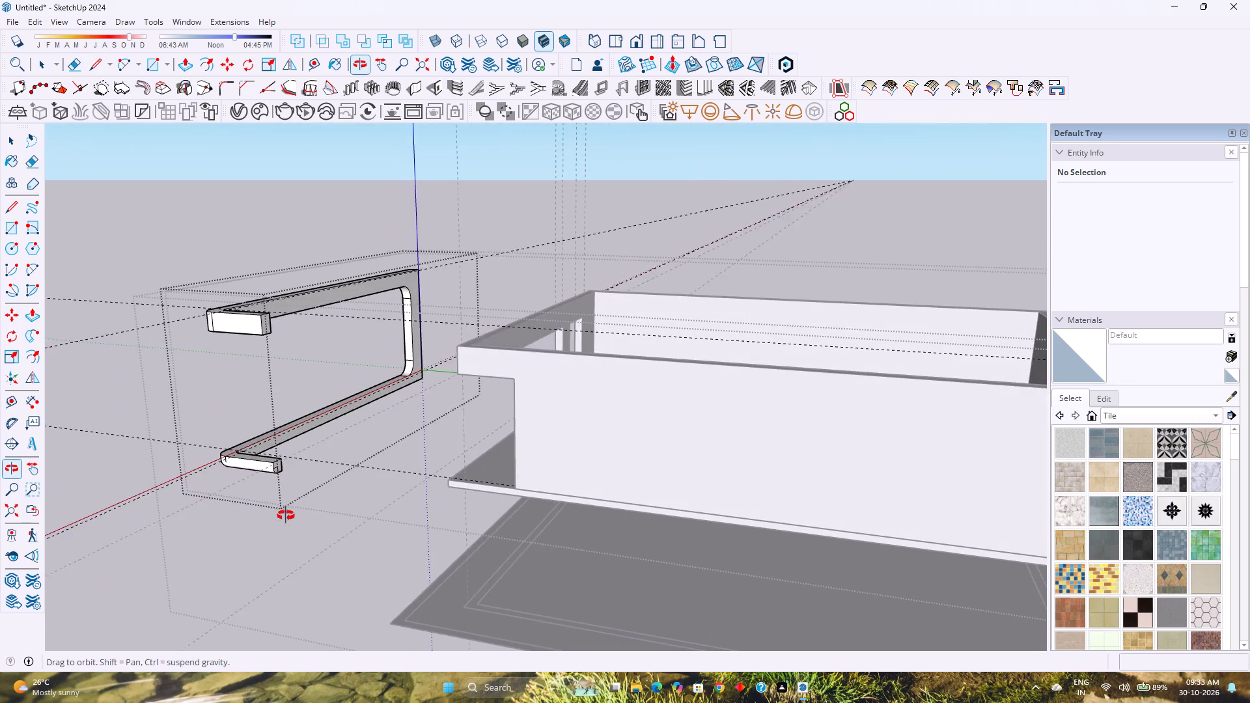
middle_click_drag(286, 516, 281, 516)
middle_click(281, 516)
scroll(278, 471, "up", 11)
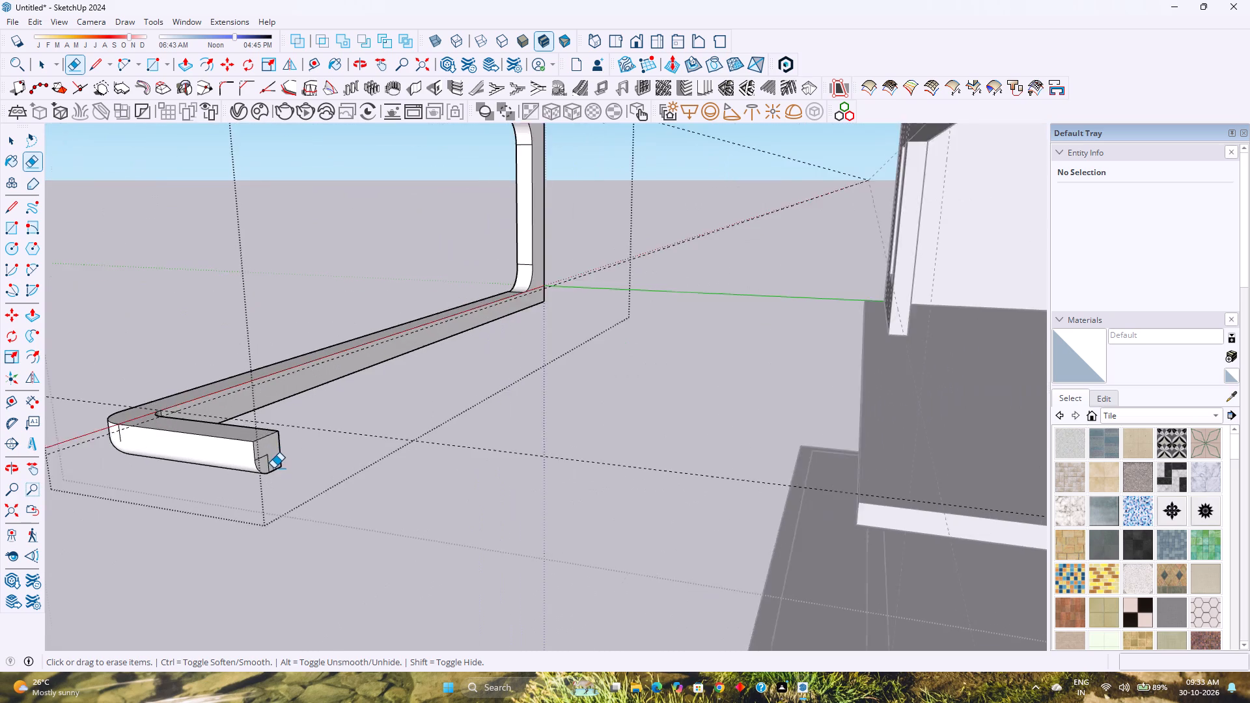
scroll(273, 468, "up", 5)
left_click(258, 449)
left_click(264, 456)
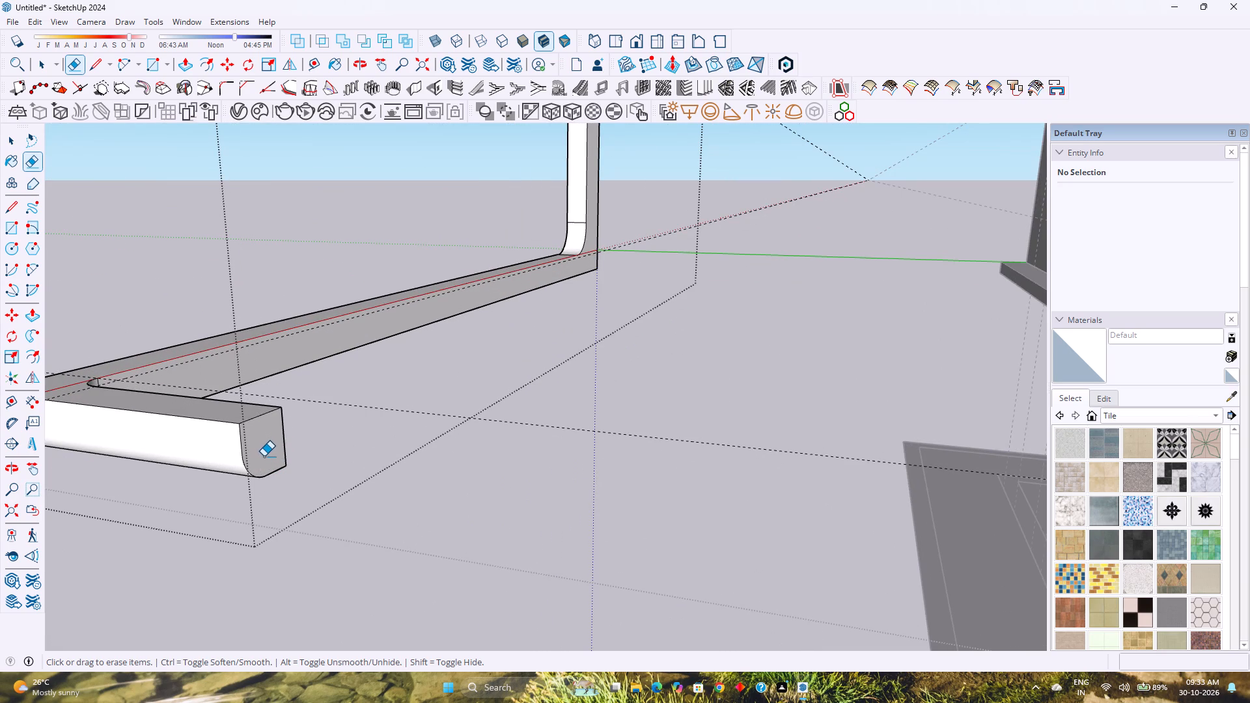
Delete all guides around the frame.
key("space")
scroll(271, 460, "down", 4)
middle_click_drag(240, 466, 401, 486)
scroll(469, 489, "down", 4)
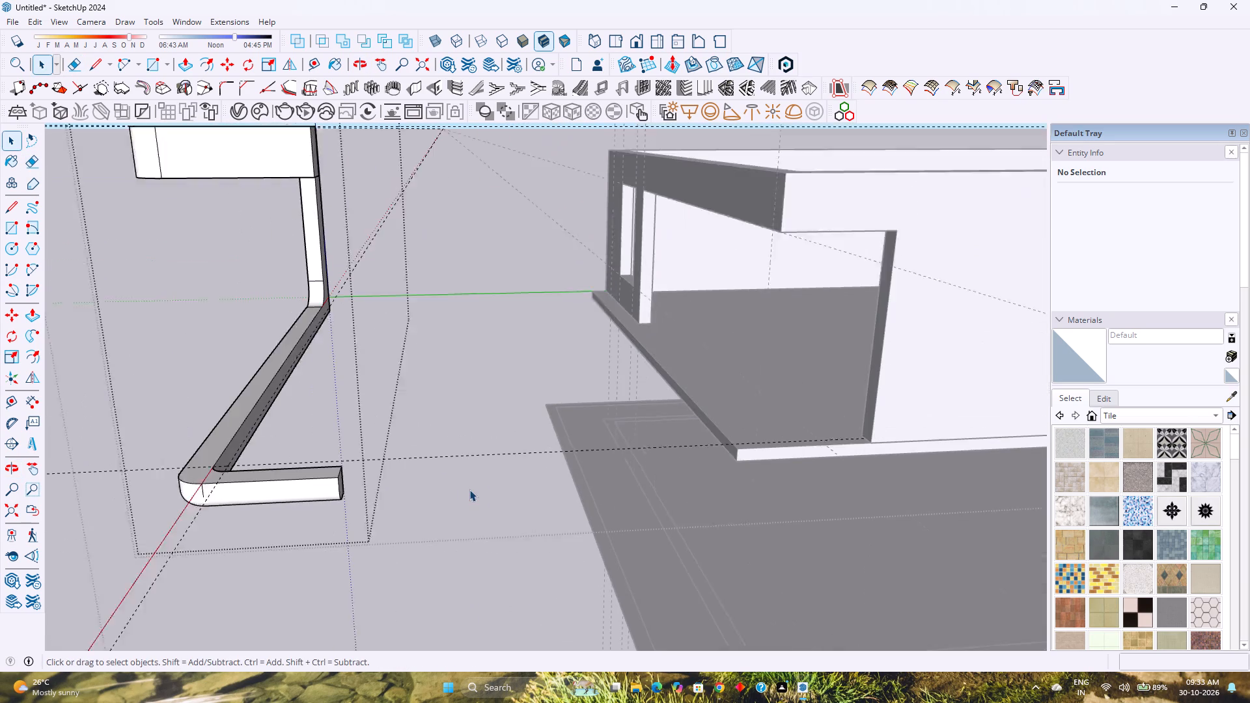
left_click(36, 24)
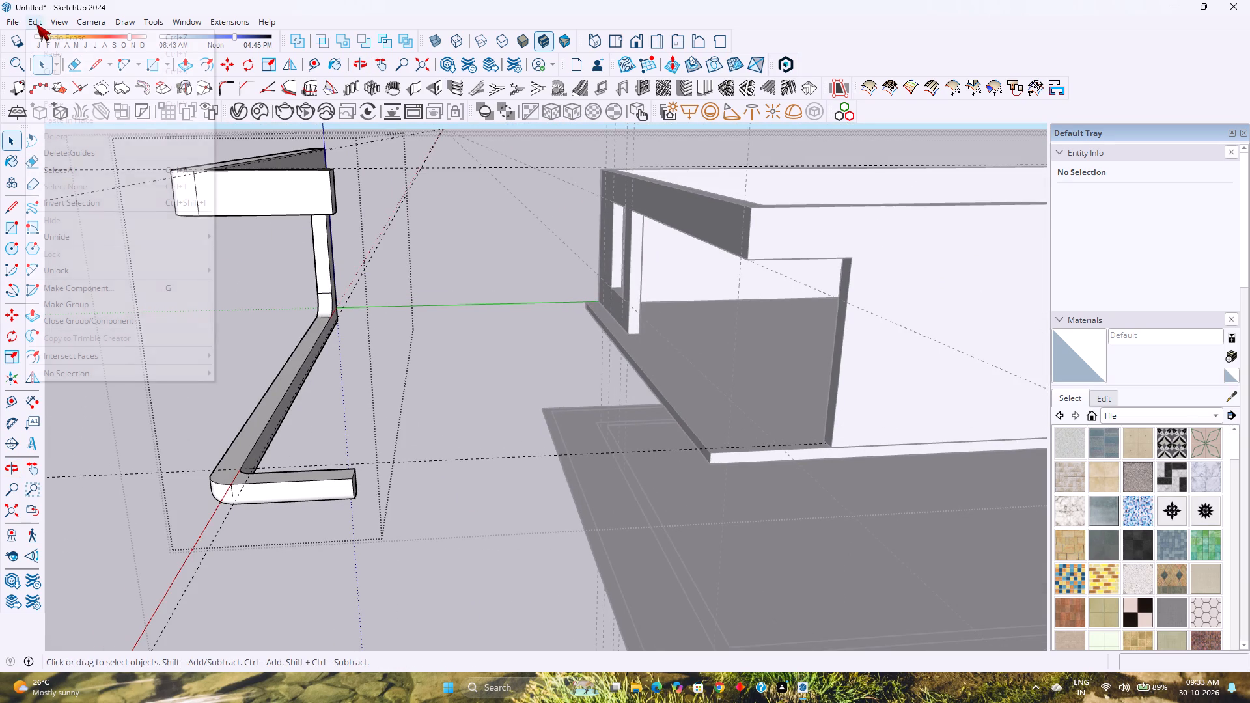
left_click(75, 155)
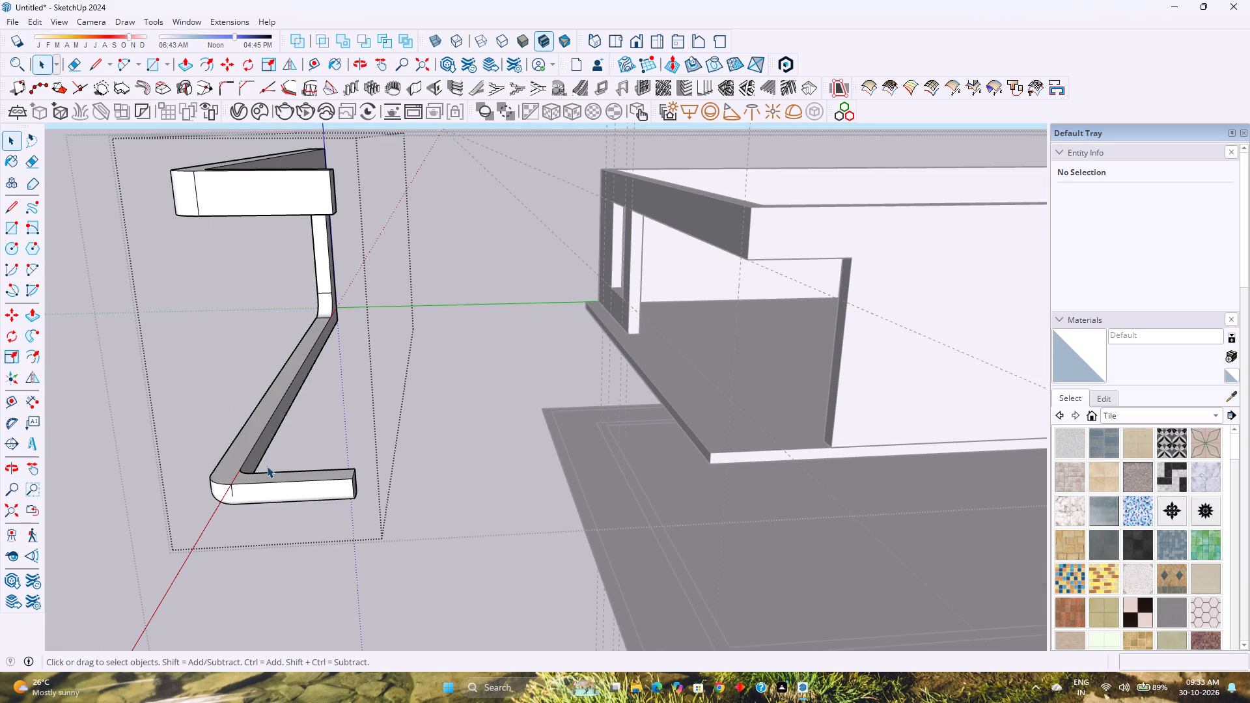
Move the frame group 19' 9" along the green axis from the lower arm's end corner to the foot of the building's side wall.
key("Escape")
left_click(266, 480)
key("m")
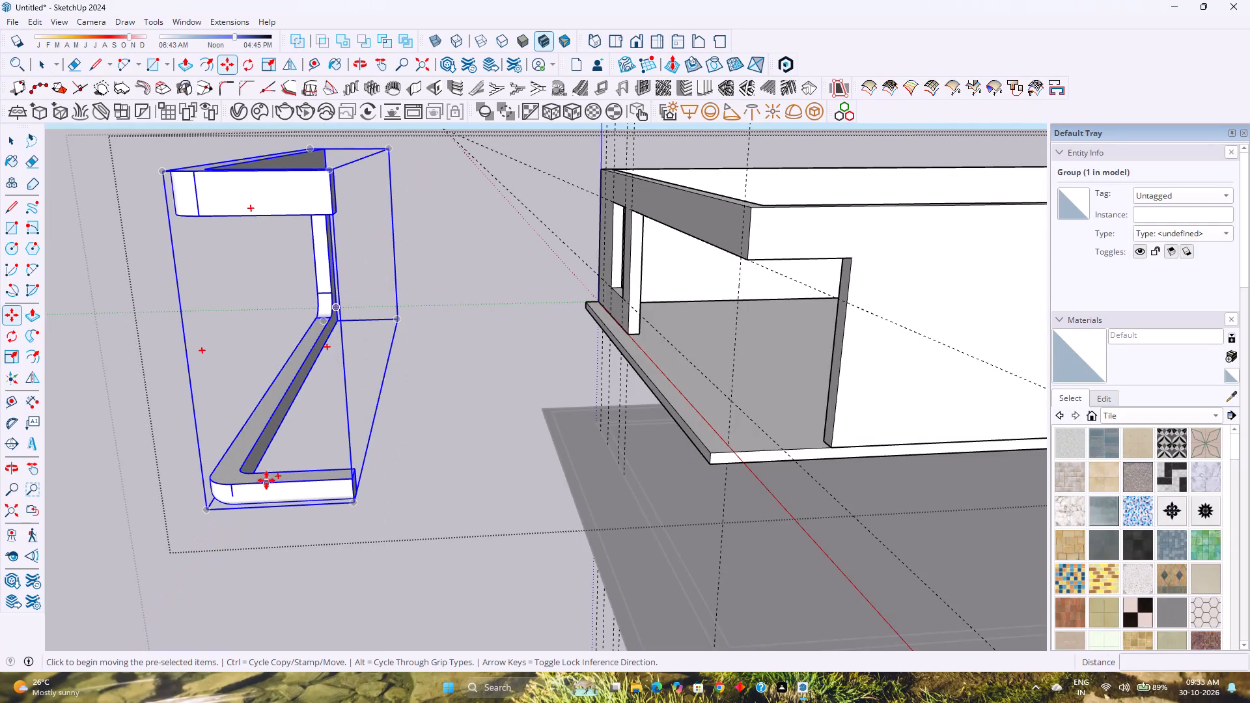
scroll(357, 465, "up", 4)
left_click(351, 473)
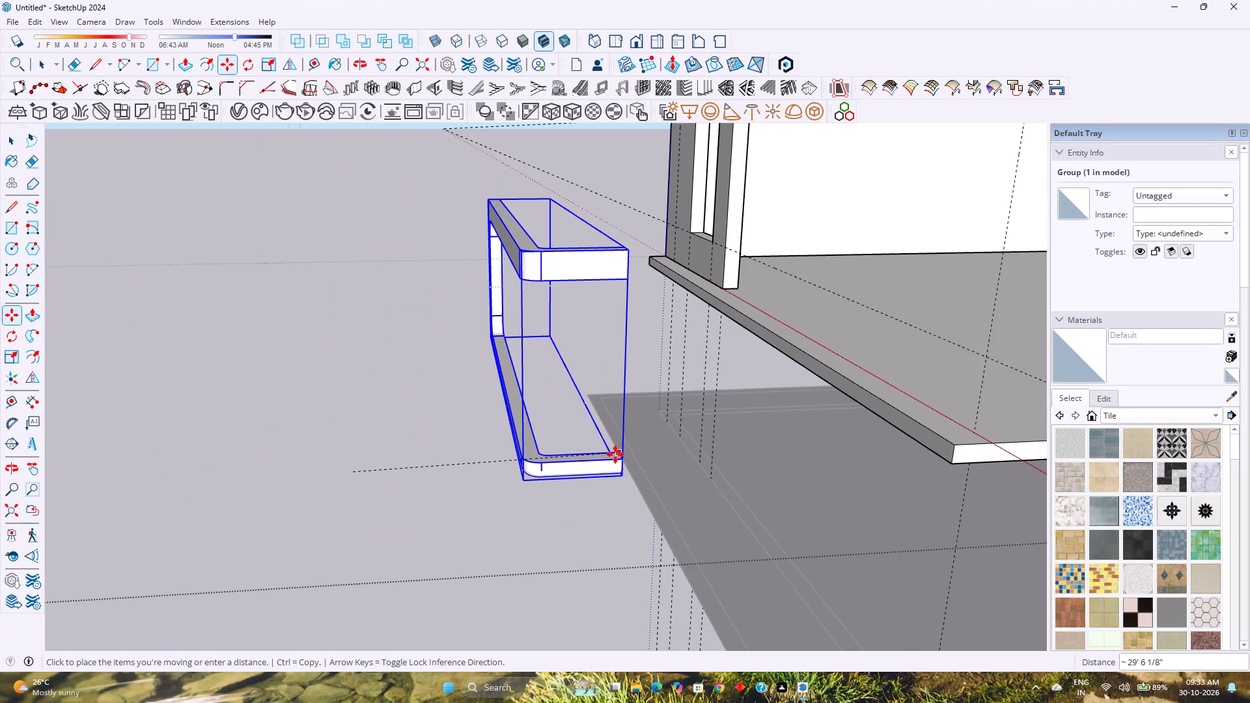
scroll(615, 454, "down", 2)
key("Left")
scroll(615, 454, "down", 3)
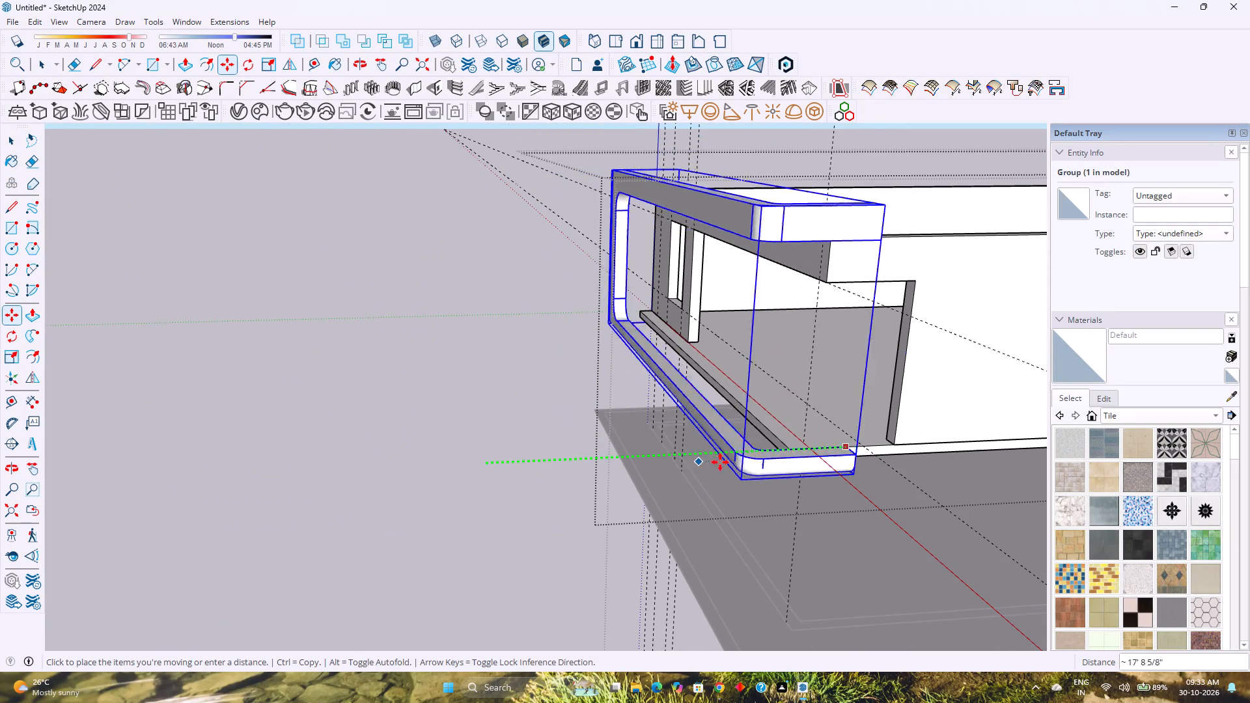
left_click(897, 448)
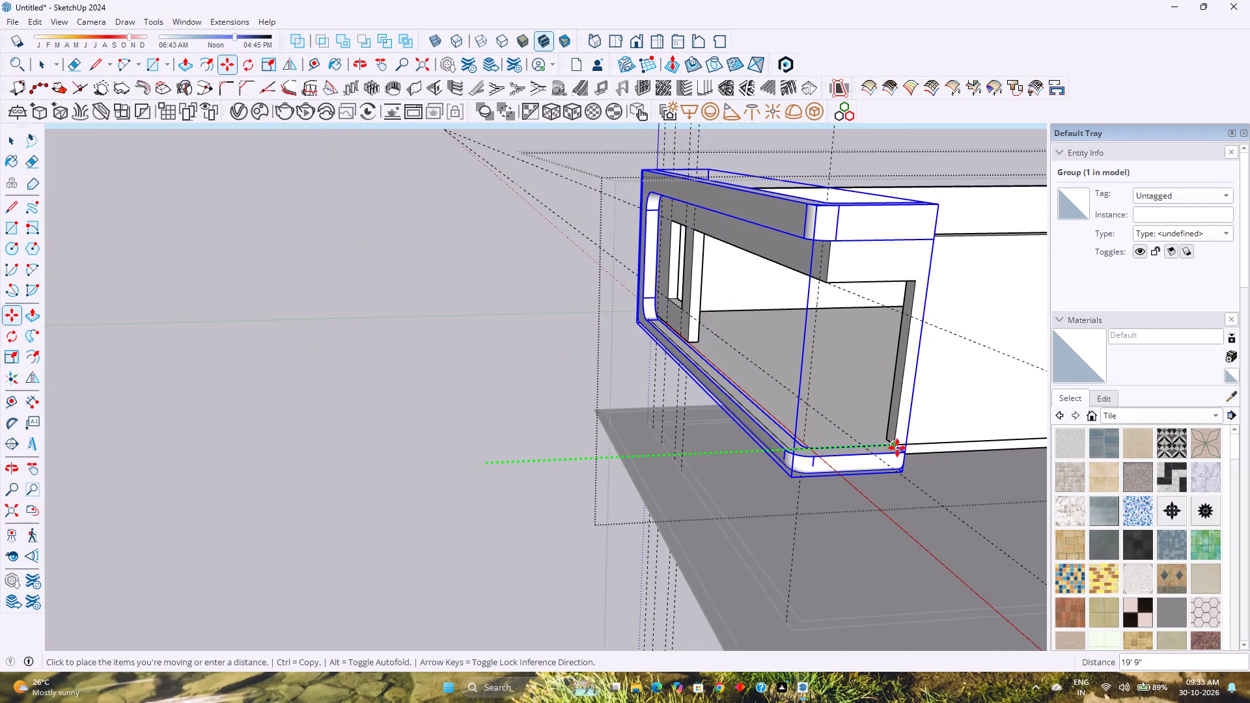
Push the front face of the base slab under the building's walls back 1', flush with the front wall, and leave the group.
scroll(824, 449, "up", 1)
middle_click_drag(824, 449, 744, 445)
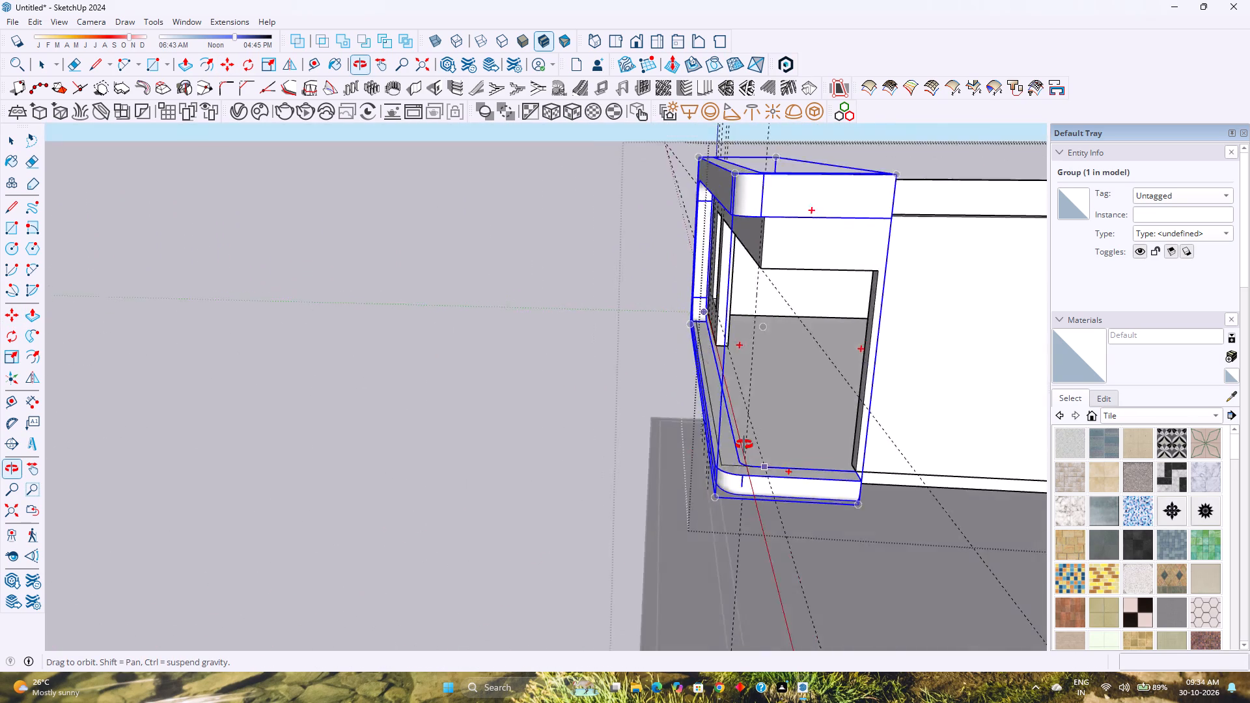
middle_click_drag(744, 445, 904, 450)
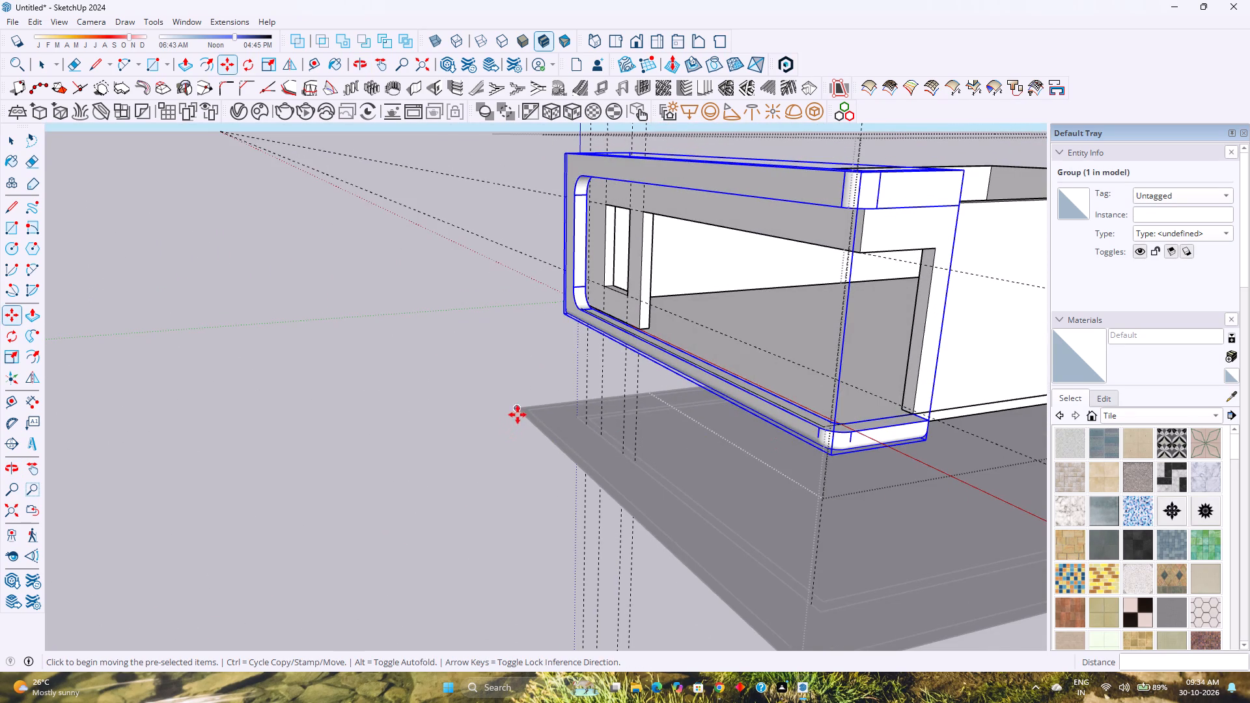
middle_click_drag(507, 430, 229, 562, "shift")
middle_click_drag(195, 519, 189, 512)
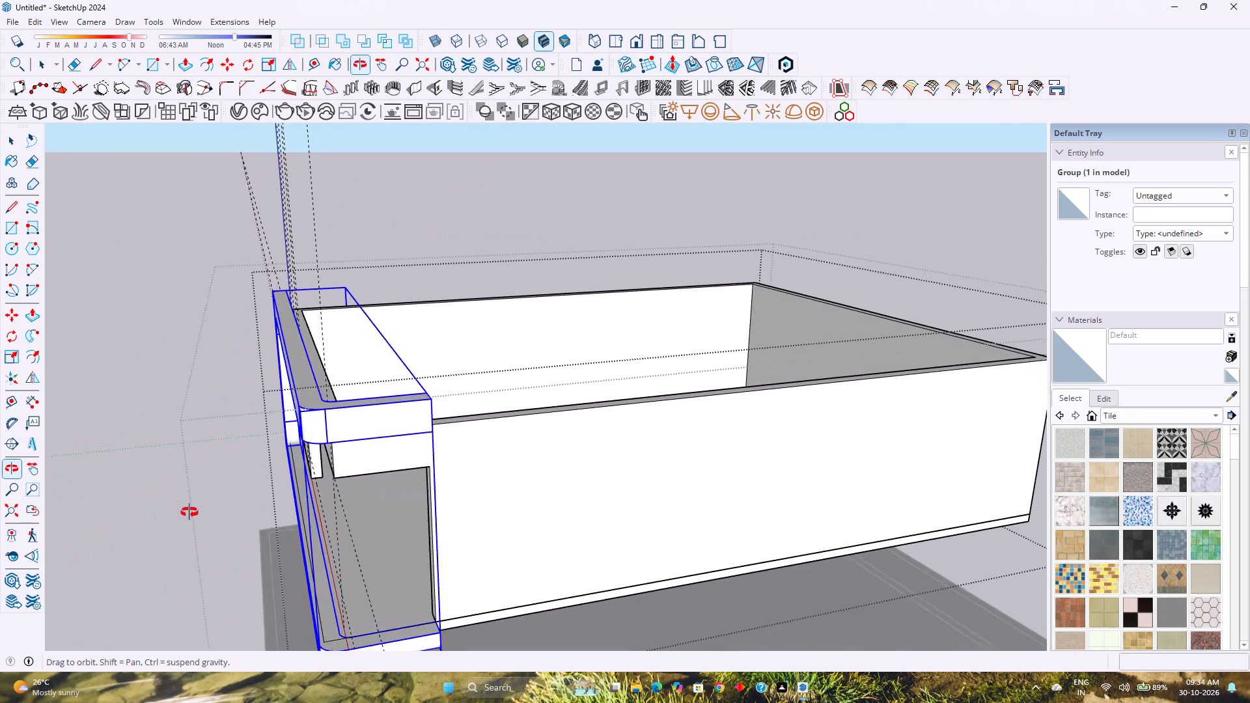
middle_click_drag(189, 512, 843, 517)
scroll(676, 497, "up", 3)
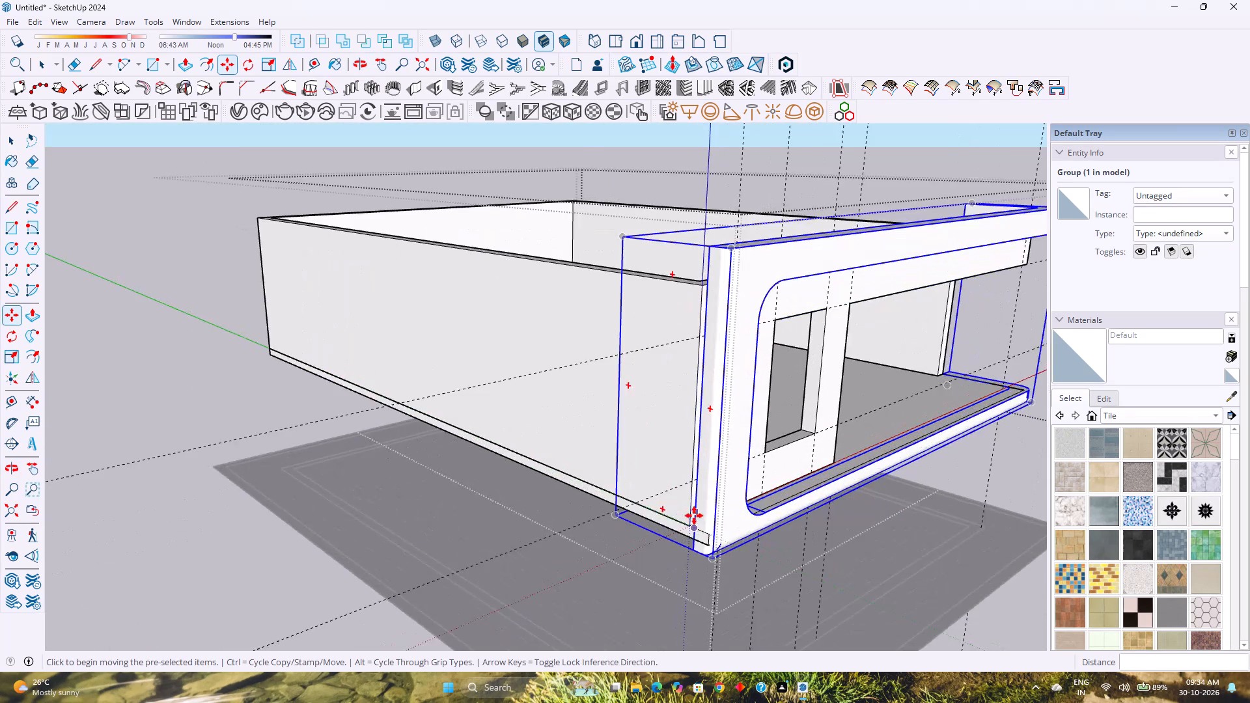
scroll(694, 516, "up", 4)
middle_click_drag(692, 533, 840, 542)
scroll(568, 534, "up", 6)
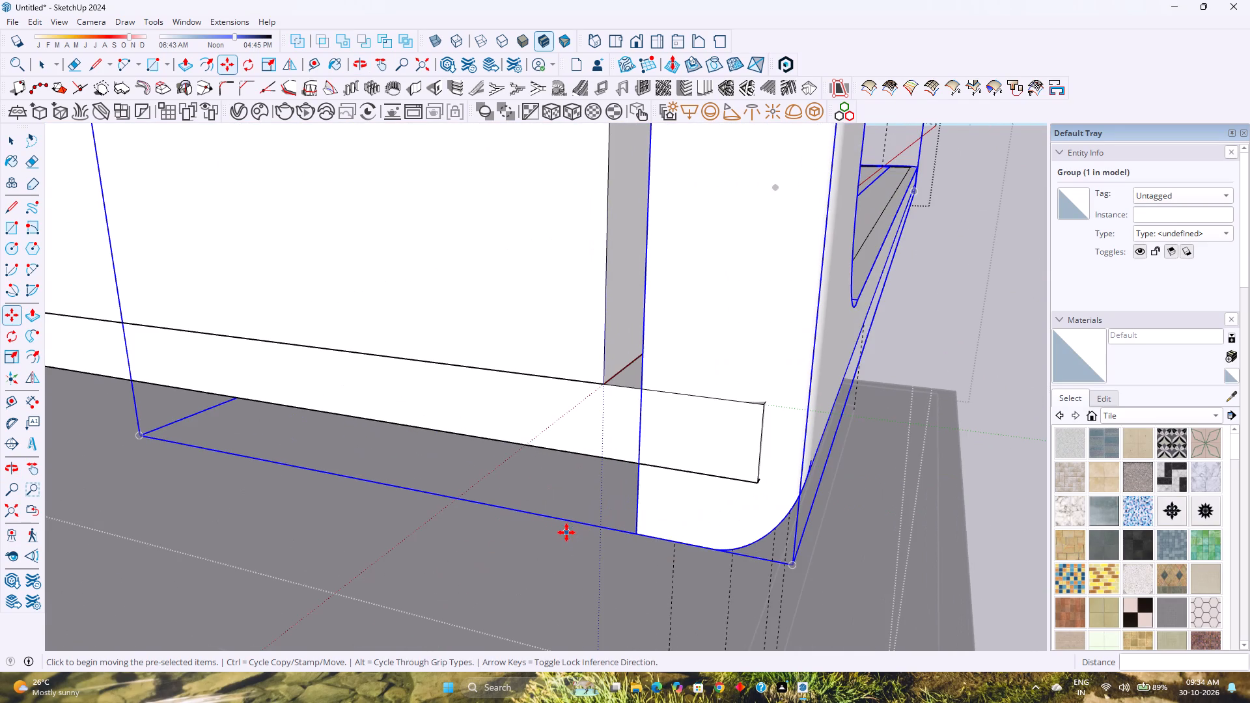
key("space")
left_click(581, 437)
double_click(571, 438)
scroll(766, 455, "up", 3)
middle_click_drag(768, 455, 677, 482)
key("p")
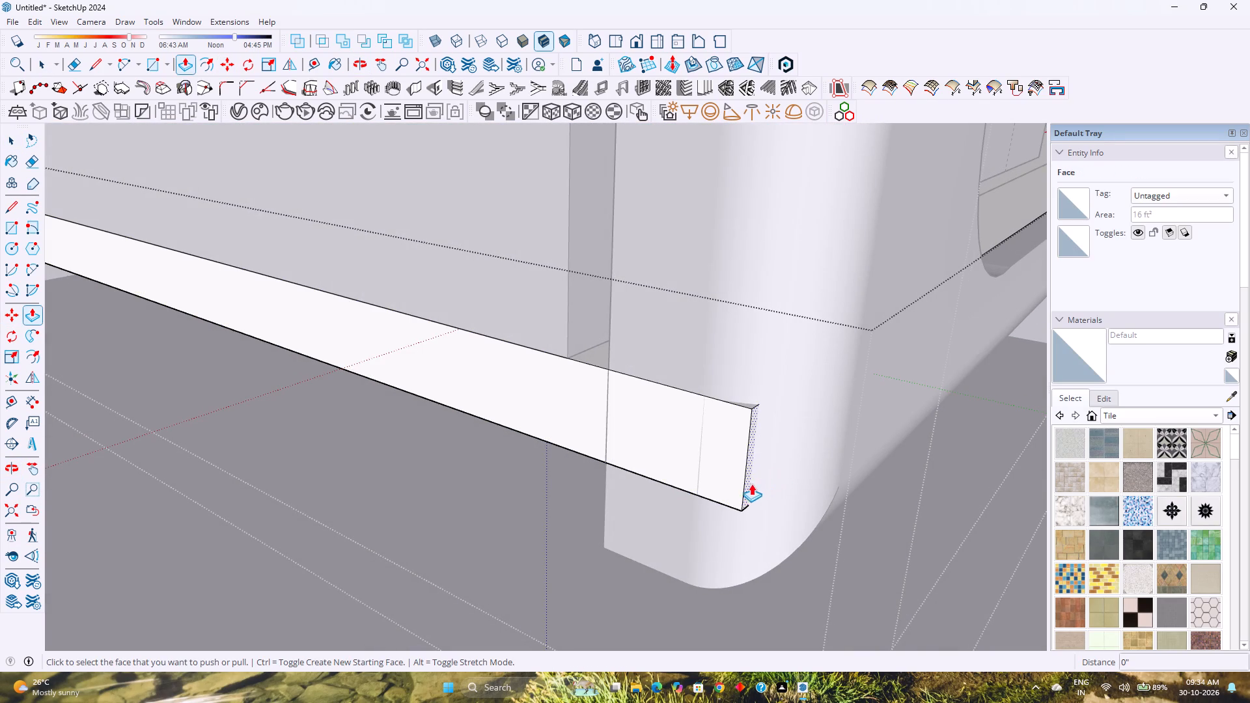
left_click(747, 488)
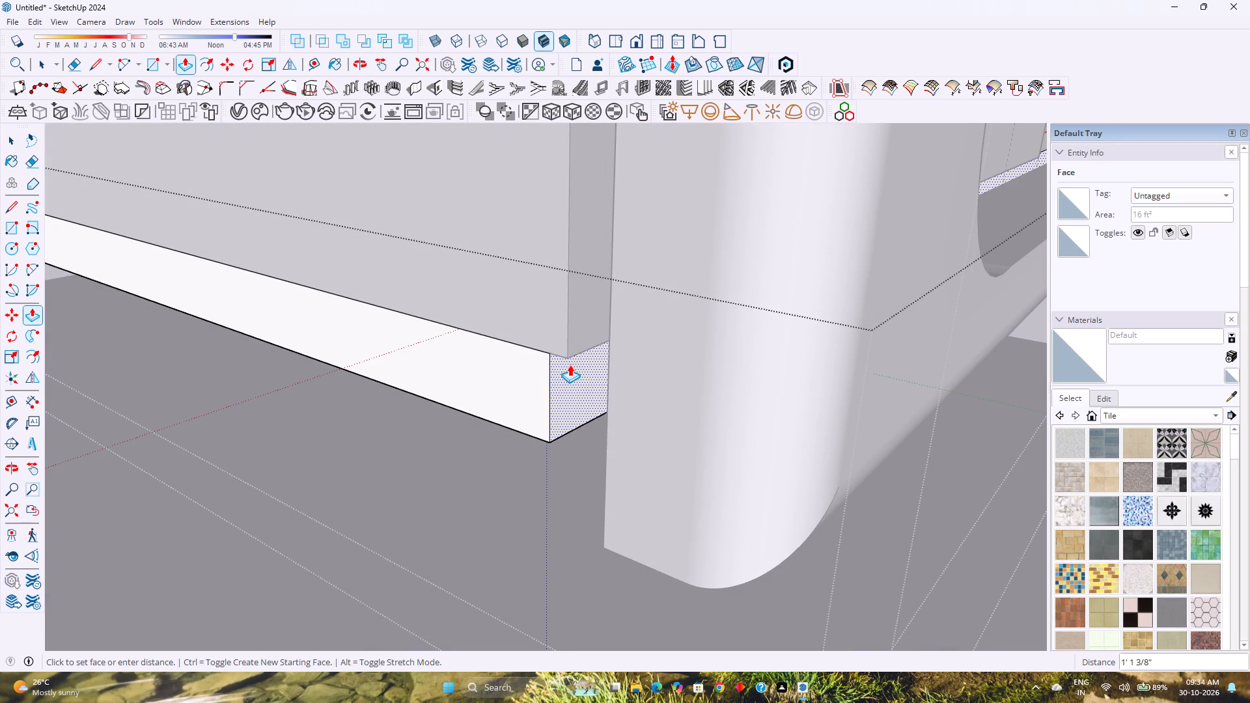
left_click(570, 357)
scroll(548, 422, "down", 3)
middle_click_drag(548, 422, 337, 445)
scroll(337, 445, "up", 1)
scroll(337, 445, "down", 3)
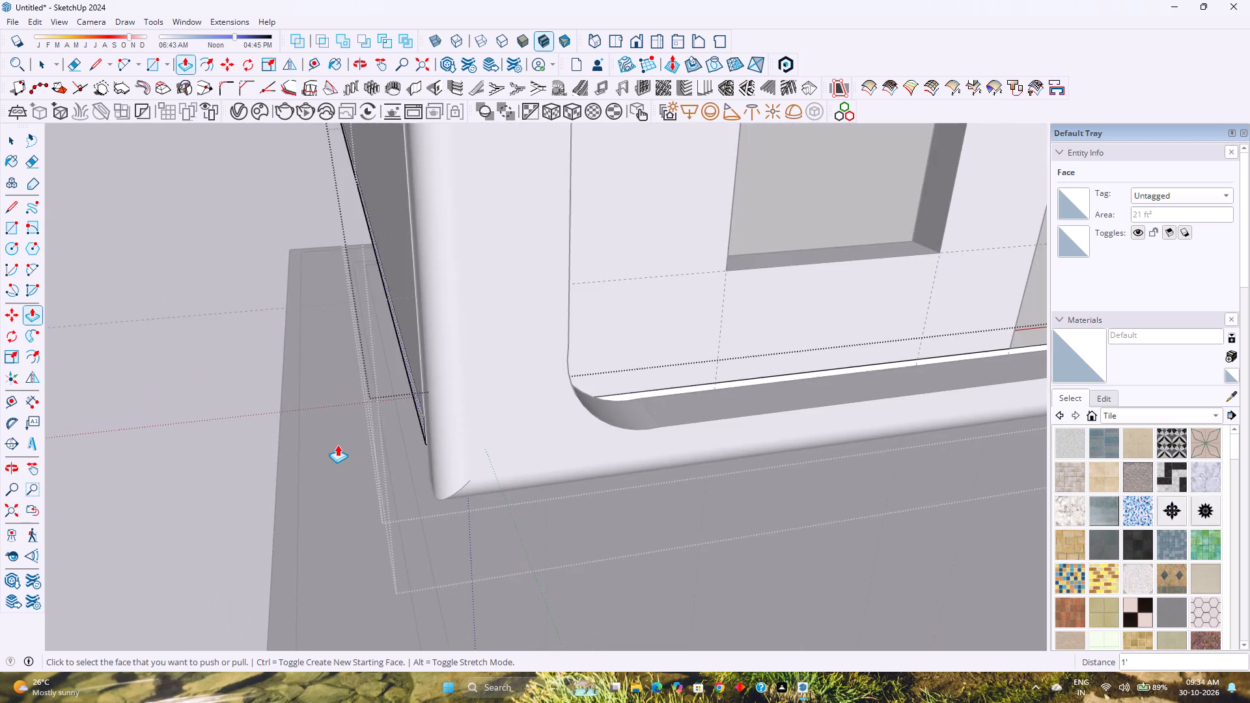
scroll(337, 445, "down", 10)
key("space")
key("Escape")
Move the frame group about 2 15/16" from the lower arm's inner rounded corner to the adjacent floor slab edge.
middle_click_drag(486, 455, 475, 459)
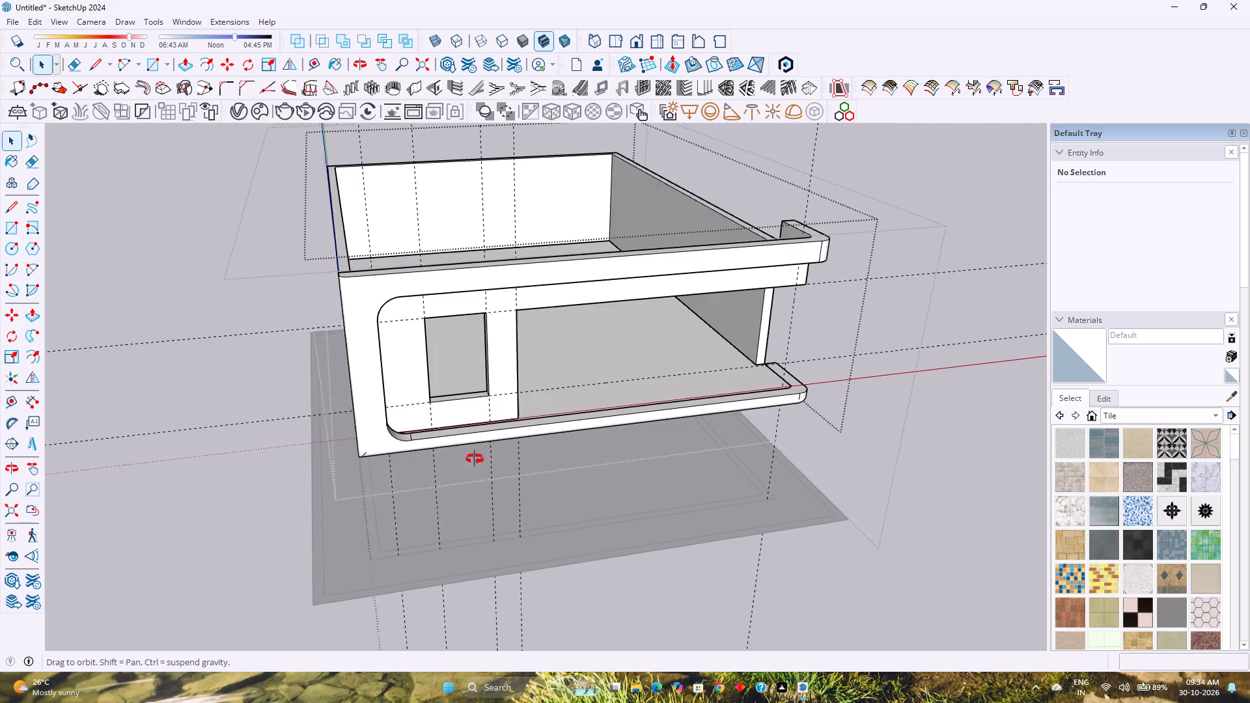
middle_click_drag(475, 459, 219, 473)
middle_click(219, 473)
scroll(554, 475, "up", 1)
scroll(616, 455, "up", 3)
left_click(628, 454)
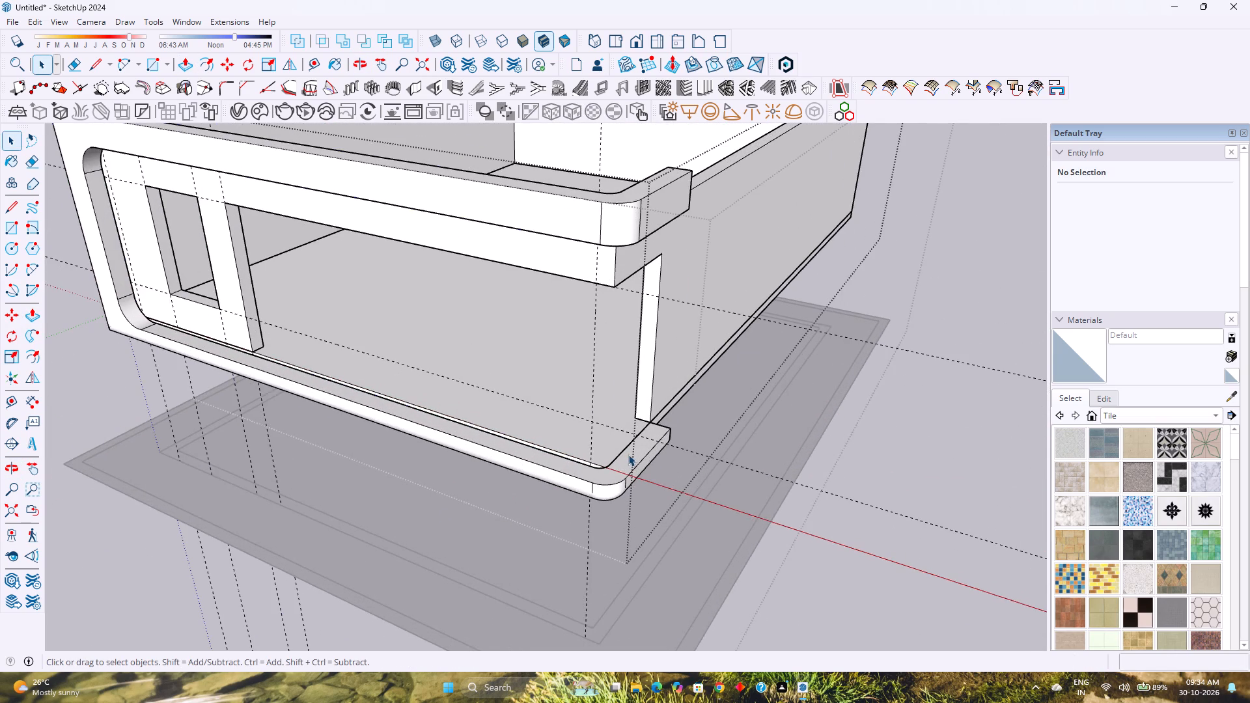
scroll(629, 454, "up", 4)
middle_click_drag(629, 454, 284, 516)
middle_click(284, 516)
scroll(439, 530, "up", 3)
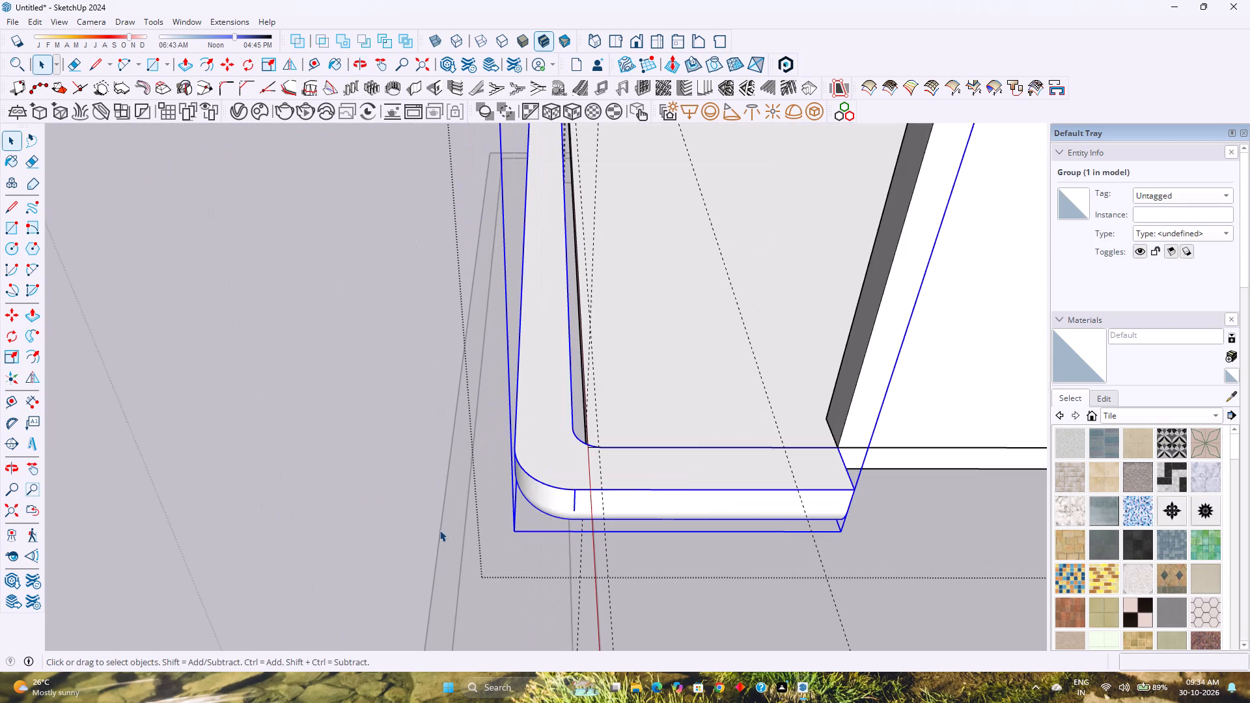
key("m")
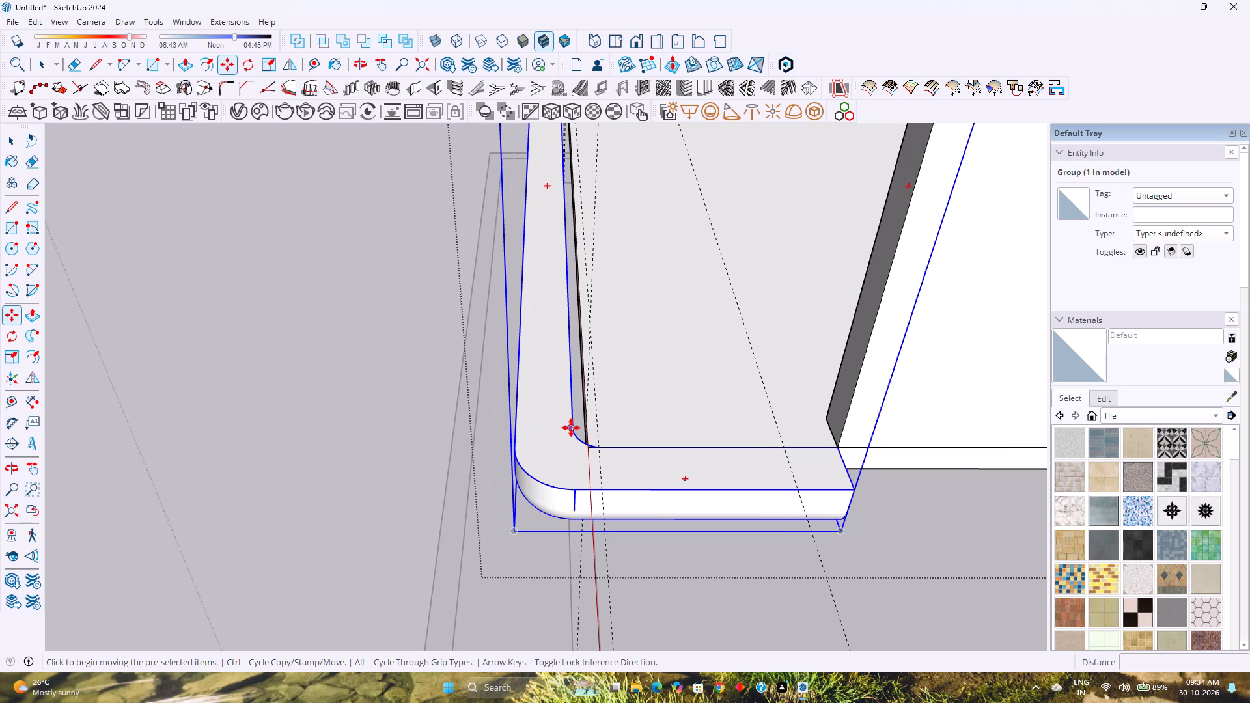
scroll(572, 428, "up", 4)
left_click(572, 428)
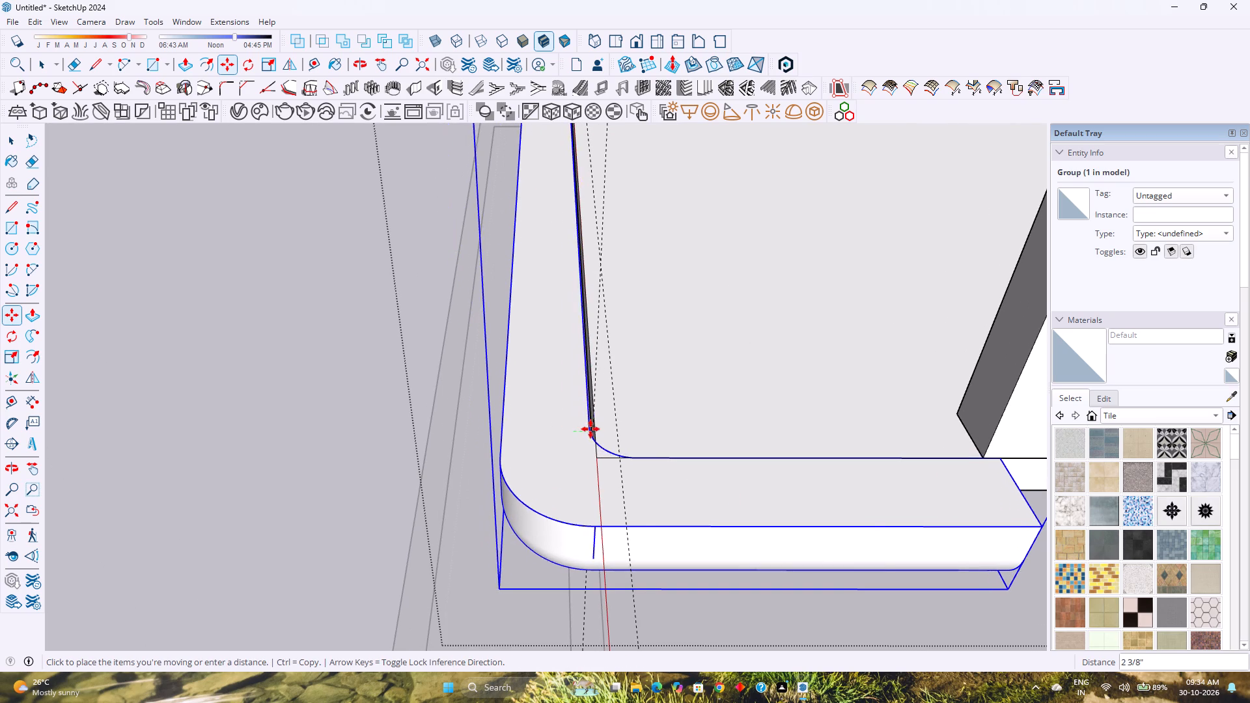
left_click(592, 435)
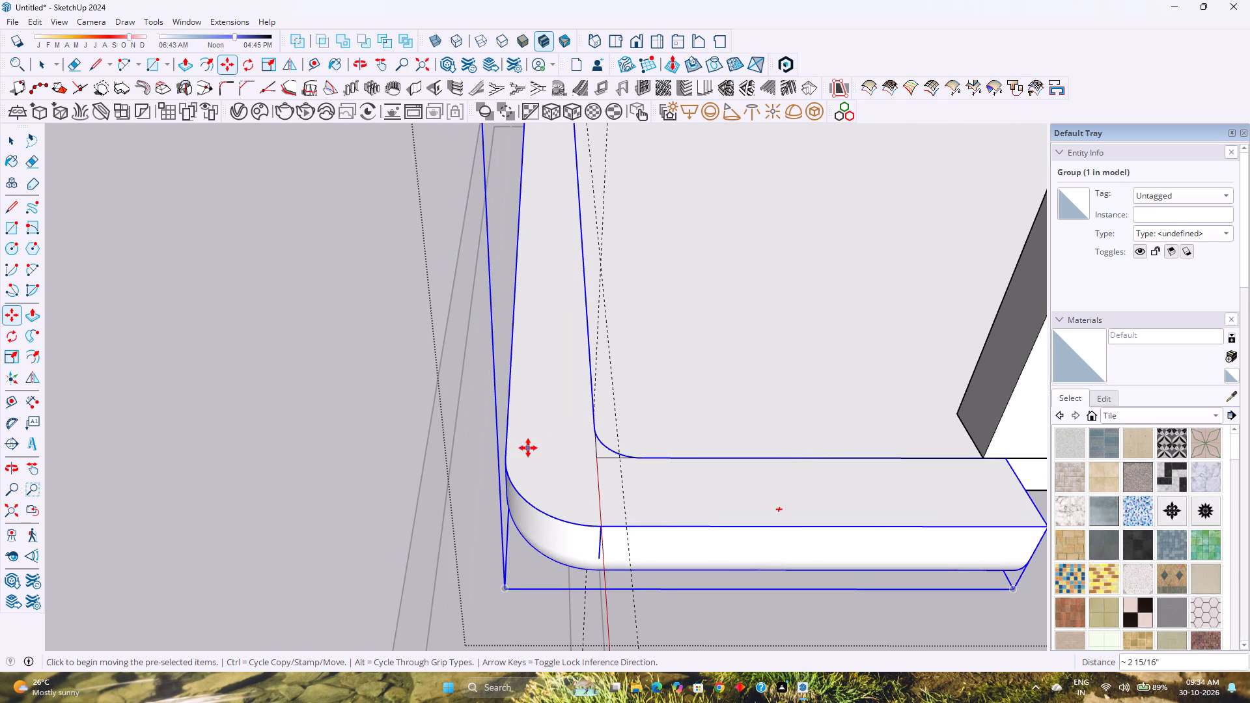
Examine how the frame fits against the building's front, side walls and base from several angles.
middle_click_drag(530, 449, 538, 458)
middle_click_drag(538, 458, 579, 538)
middle_click(579, 538)
scroll(556, 511, "down", 5)
middle_click_drag(509, 499, 685, 483)
scroll(680, 476, "down", 5)
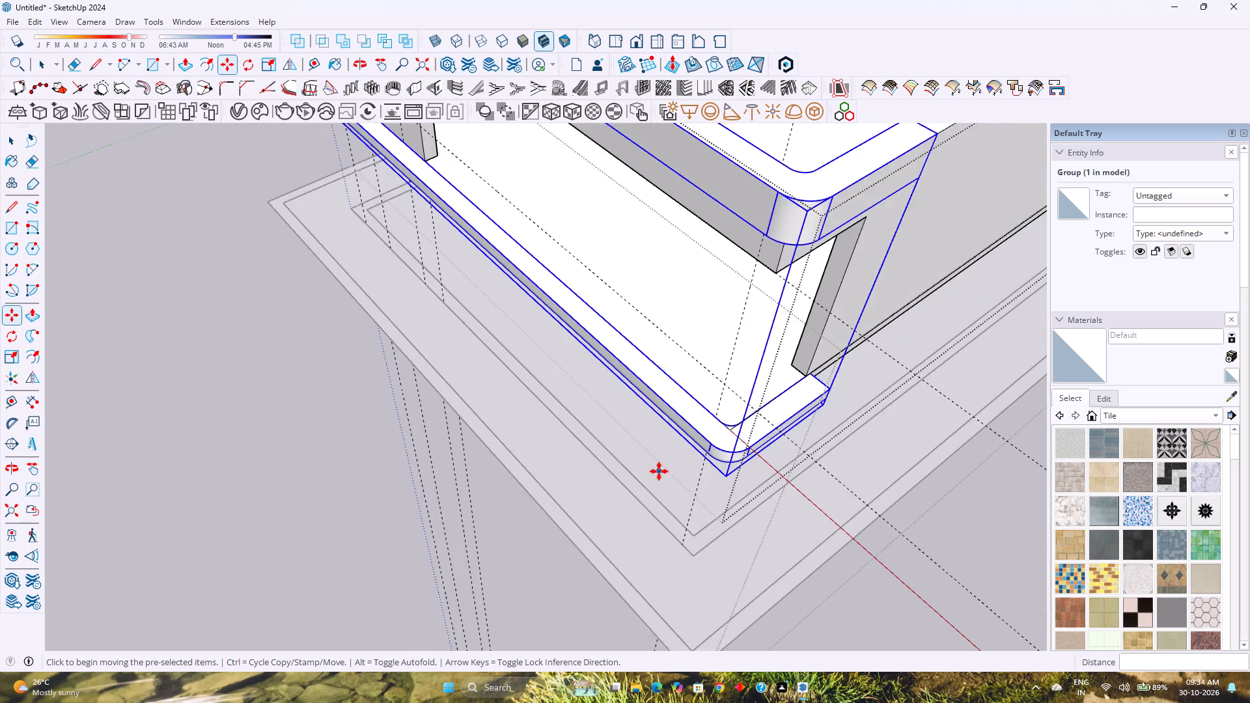
scroll(659, 471, "down", 3)
middle_click_drag(533, 400, 271, 580, "shift")
middle_click_drag(264, 582, 257, 584, "shift")
middle_click_drag(231, 555, 420, 441)
middle_click_drag(437, 425, 387, 491, "shift")
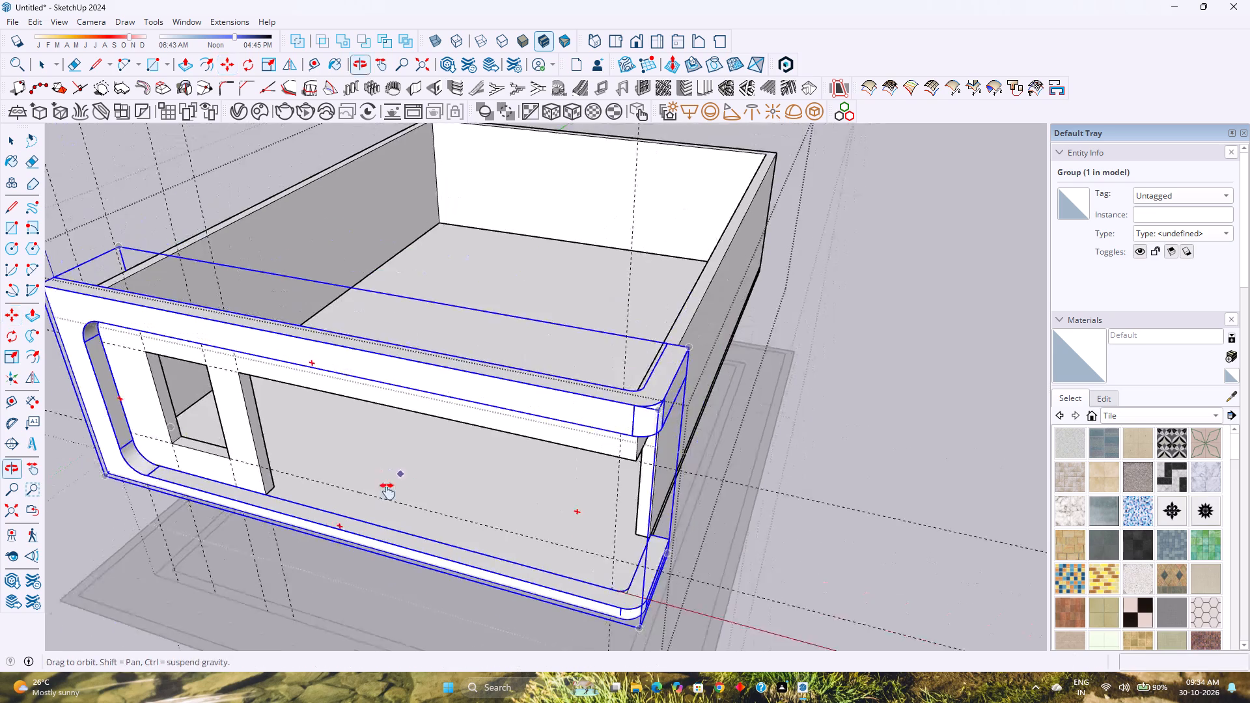
middle_click_drag(387, 491, 378, 503, "shift")
middle_click_drag(335, 500, 642, 424)
scroll(511, 497, "up", 4)
middle_click(511, 497)
middle_click_drag(516, 499, 707, 508)
middle_click_drag(715, 510, 850, 512)
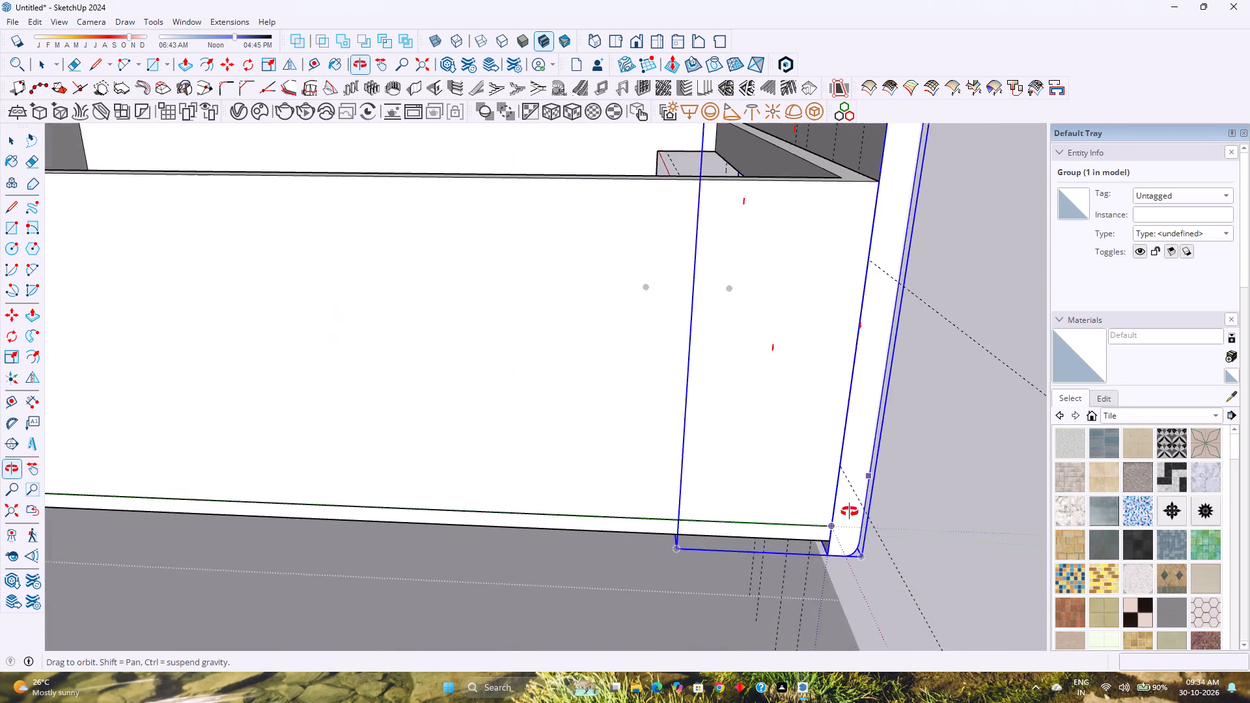
middle_click_drag(850, 512, 317, 506)
middle_click_drag(314, 505, 302, 499)
scroll(300, 493, "down", 1, "shift")
middle_click_drag(301, 493, 345, 567, "shift")
middle_click_drag(347, 566, 240, 520)
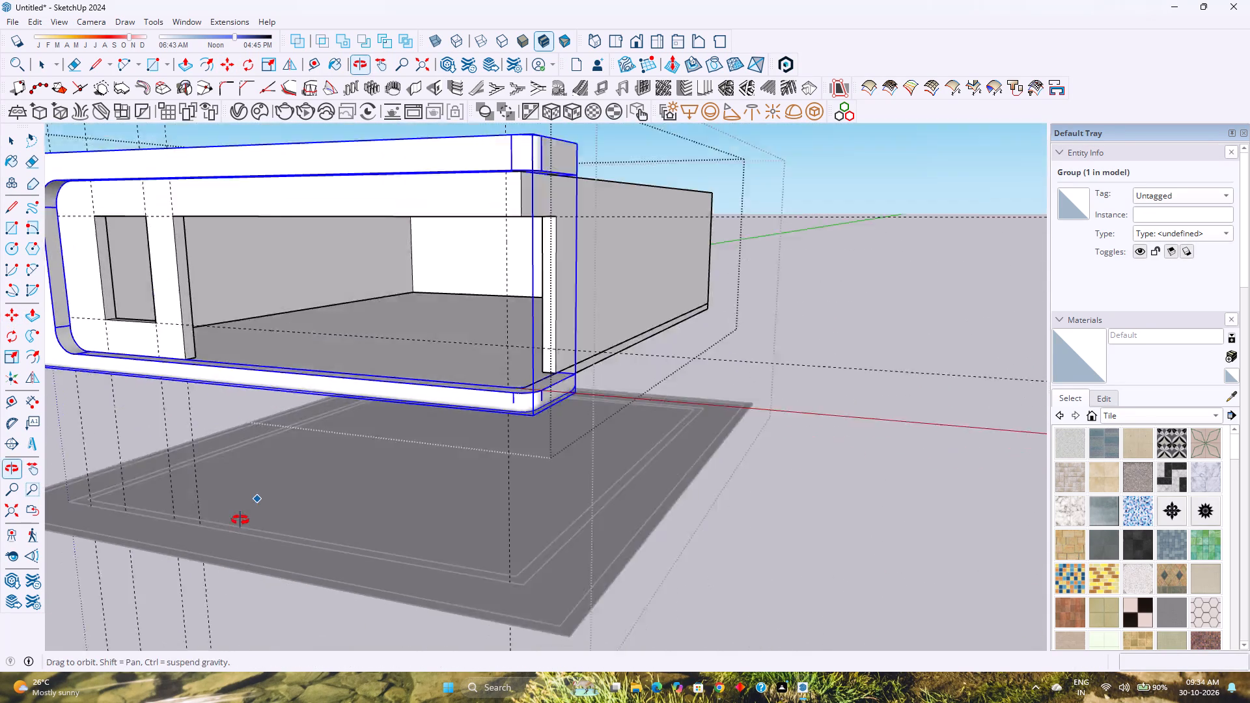
middle_click_drag(240, 520, 208, 507)
scroll(383, 387, "up", 1, "shift")
middle_click_drag(385, 387, 404, 516, "shift")
middle_click(404, 516, "shift")
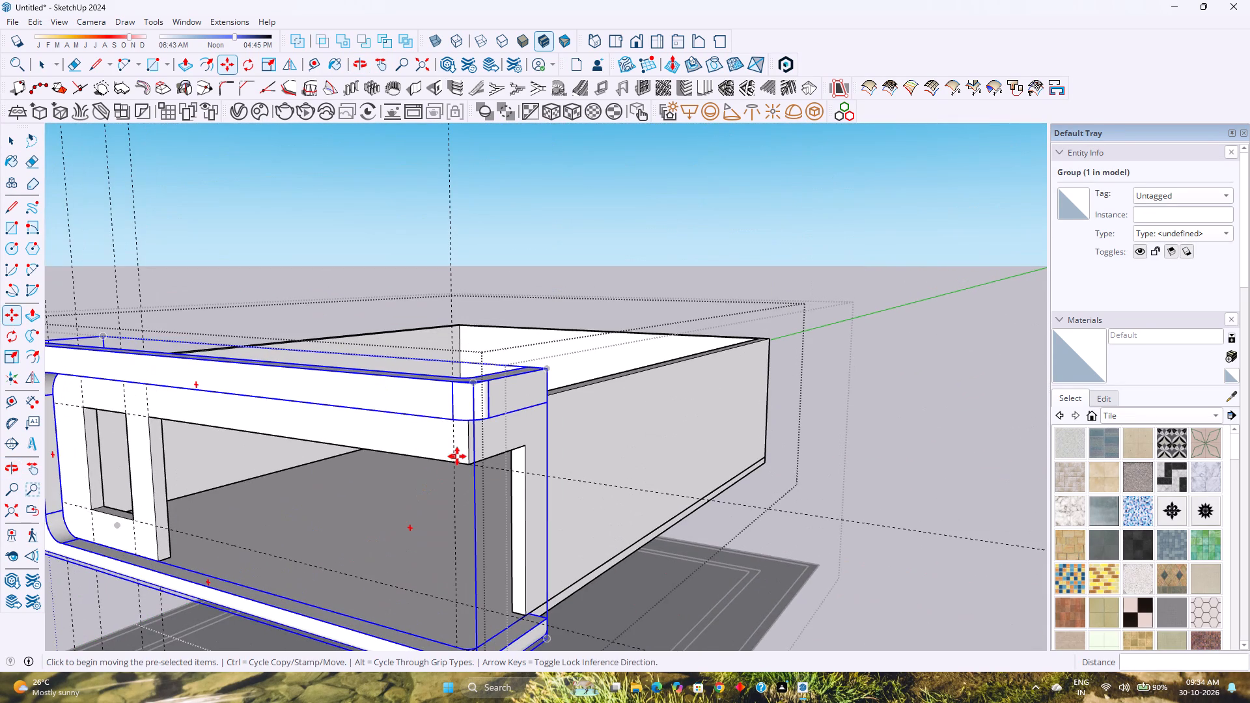
Hide the frame group.
key("space")
right_click(485, 408)
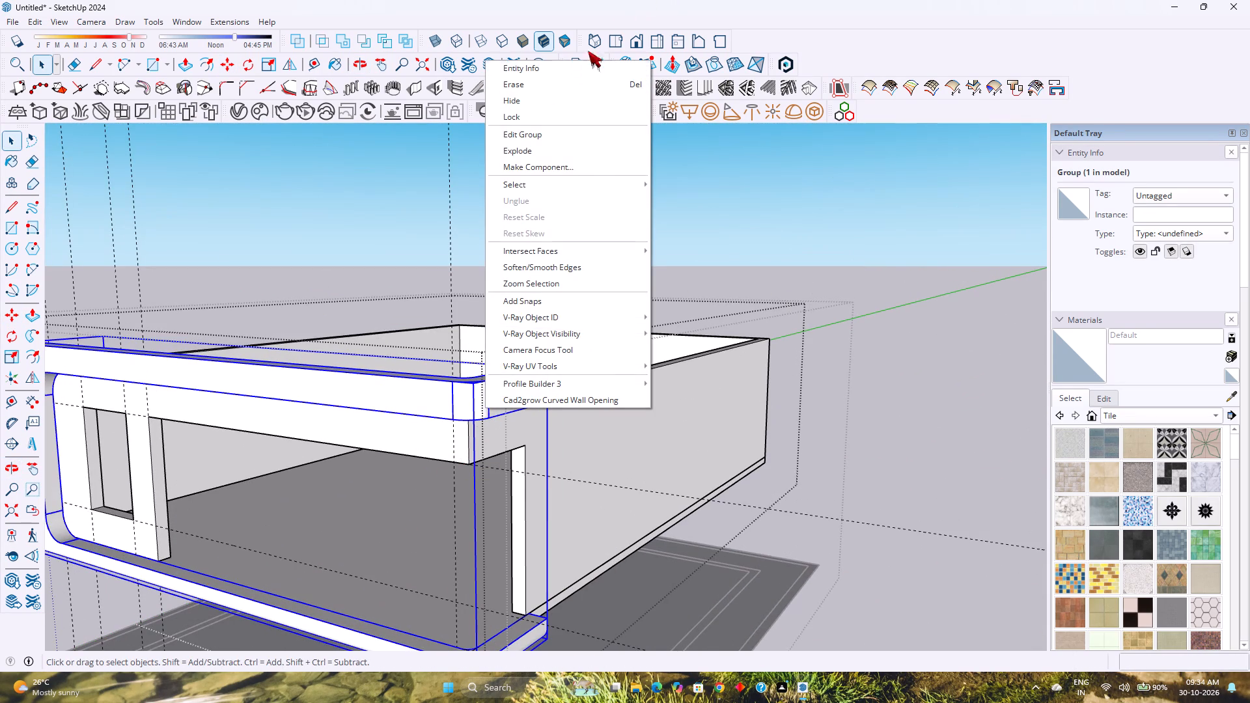
left_click(520, 99)
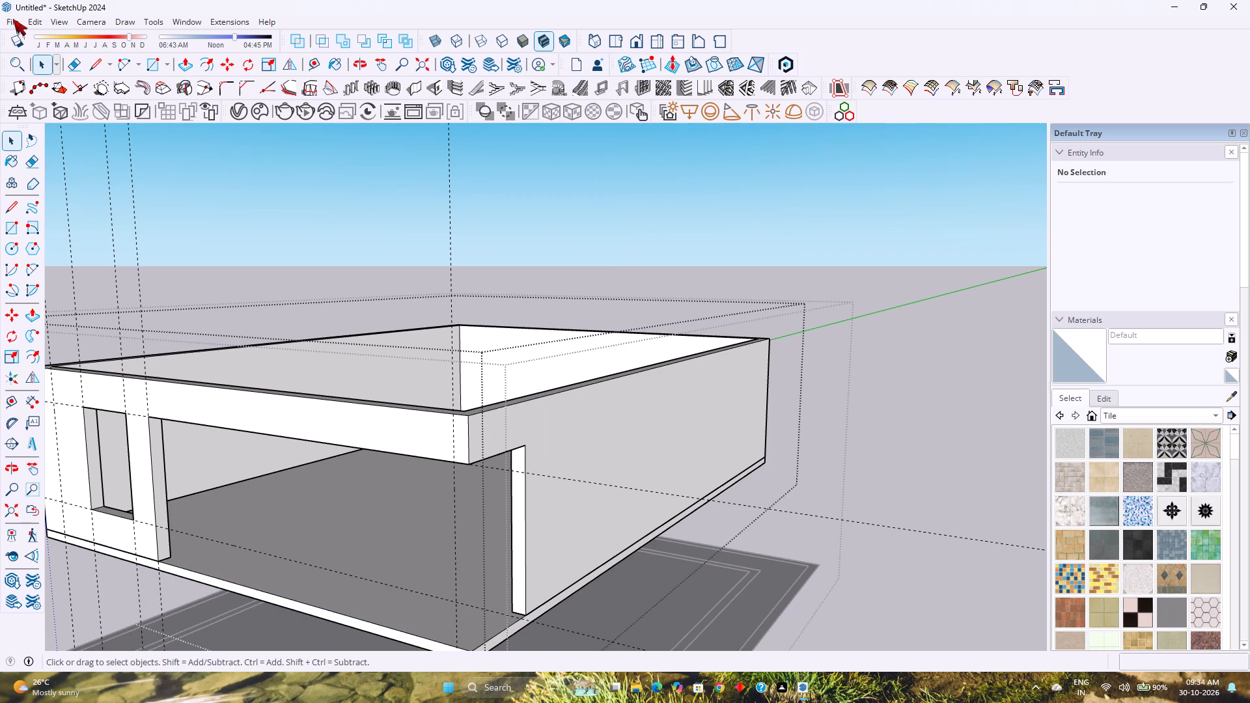
Delete all guides in the model.
left_click(29, 19)
left_click(80, 158)
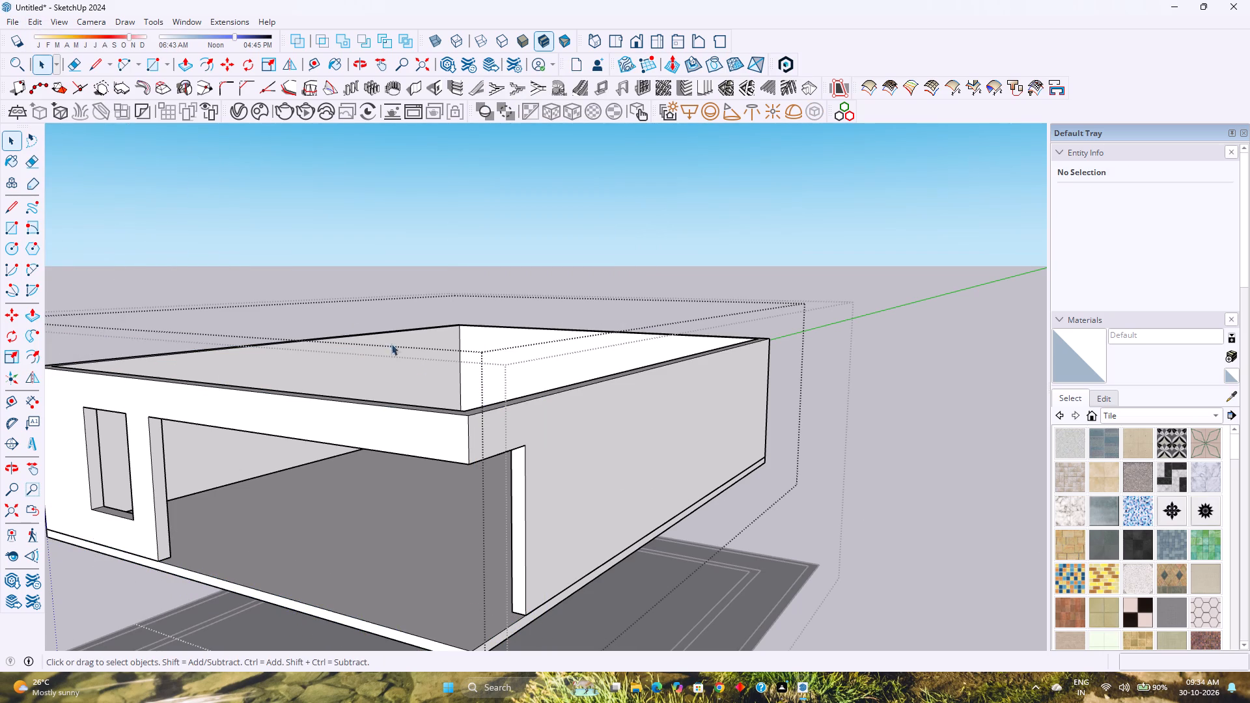
Place guides 6" inward from the outer side and front edges of the wall top at the open front corner.
scroll(429, 392, "down", 4)
middle_click(475, 396)
middle_click(476, 398)
middle_click(479, 403)
middle_click_drag(481, 406, 520, 463)
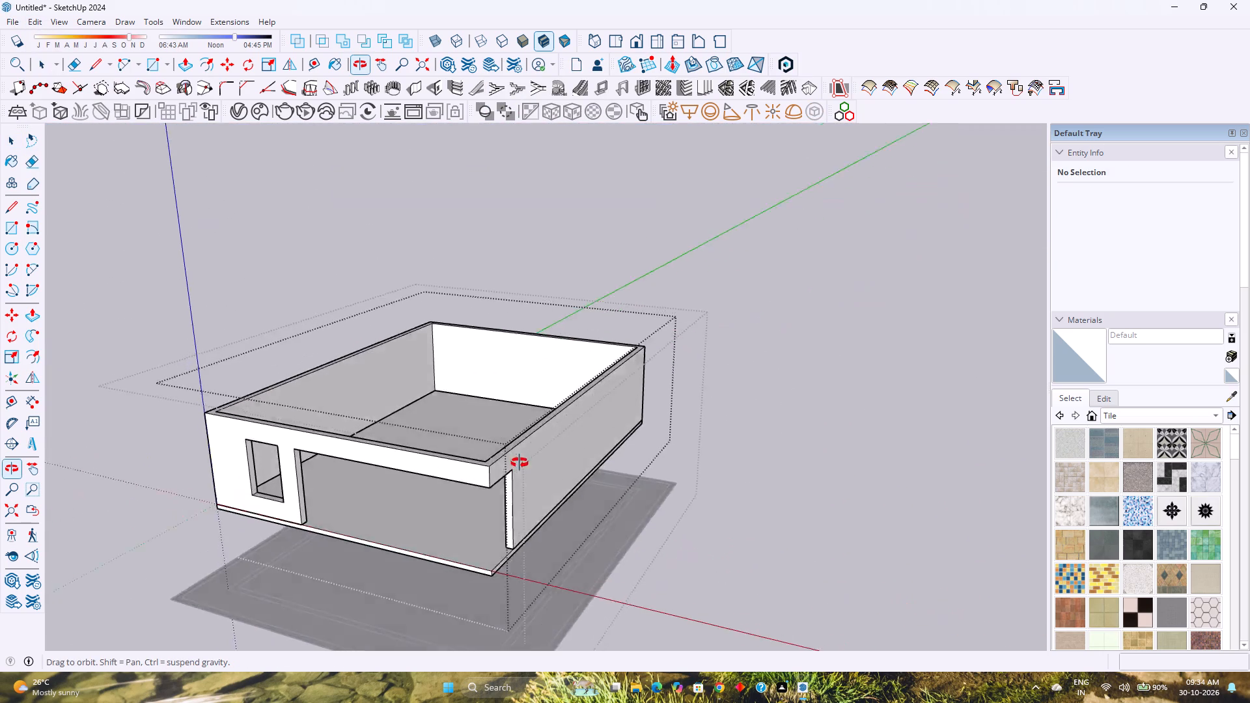
middle_click_drag(520, 463, 632, 503)
middle_click(632, 503)
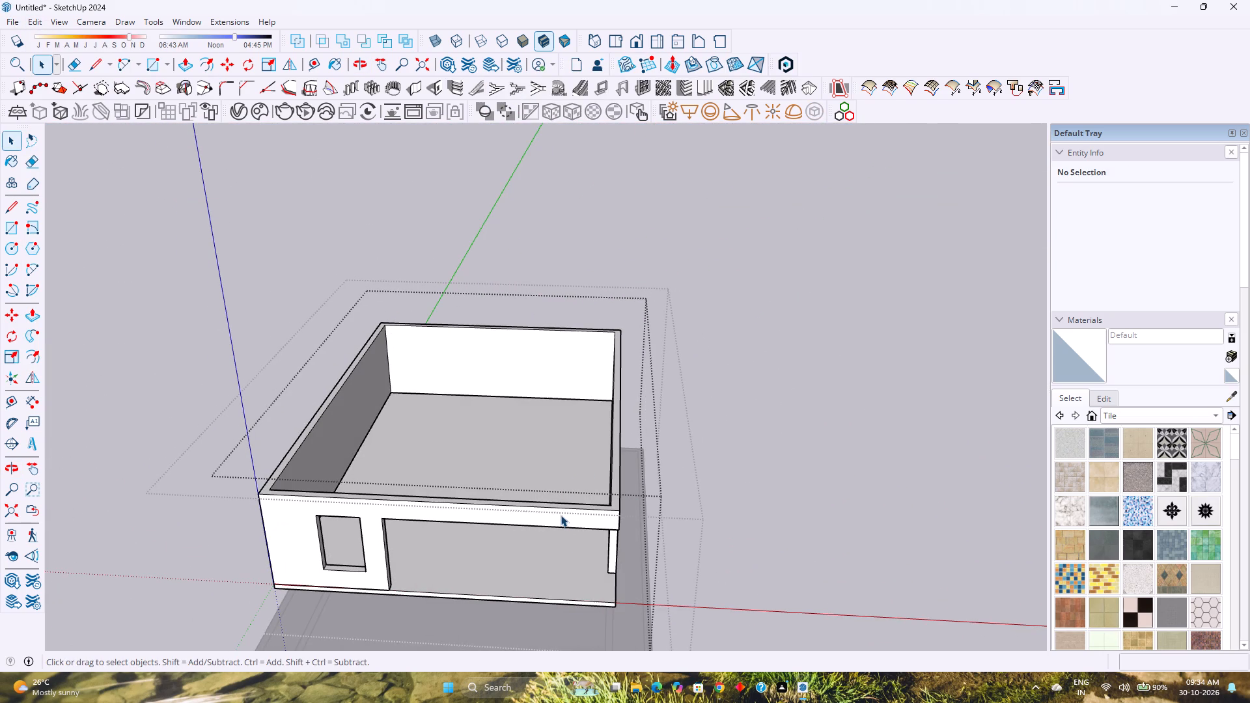
middle_click_drag(541, 516, 499, 467, "shift")
middle_click(499, 467, "shift")
middle_click_drag(510, 465, 566, 585)
middle_click(567, 586)
scroll(642, 571, "up", 4)
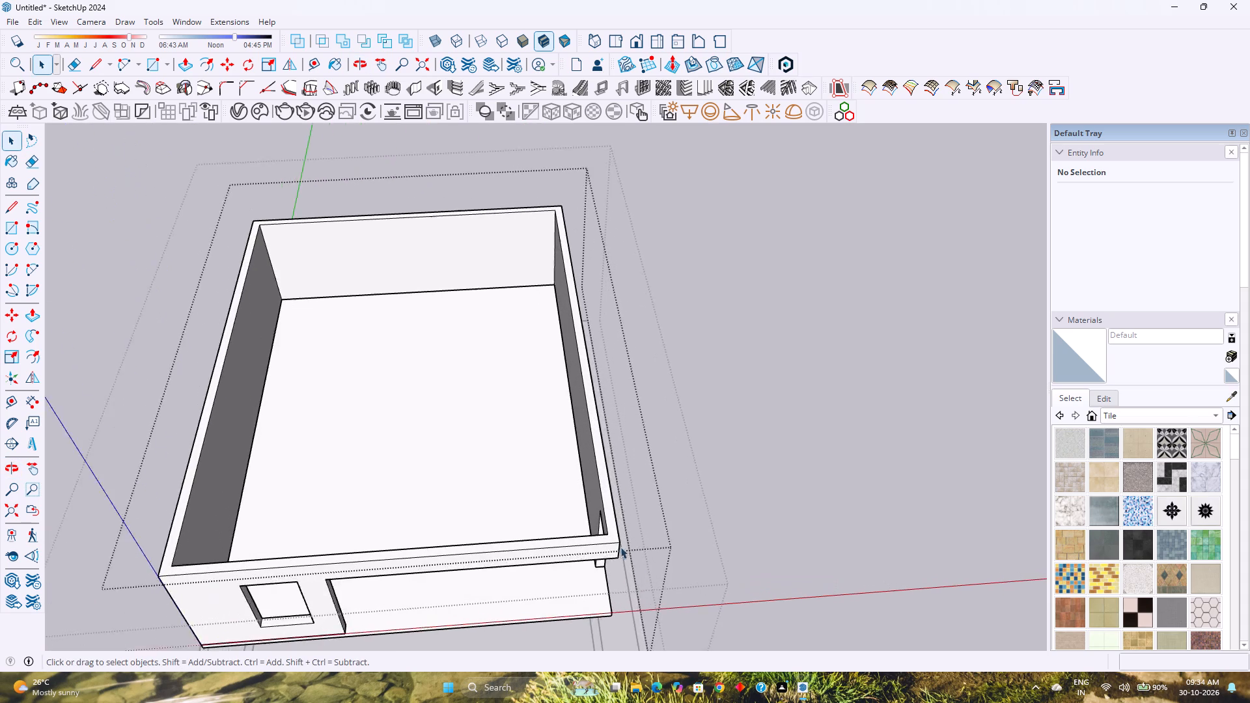
scroll(620, 547, "up", 15)
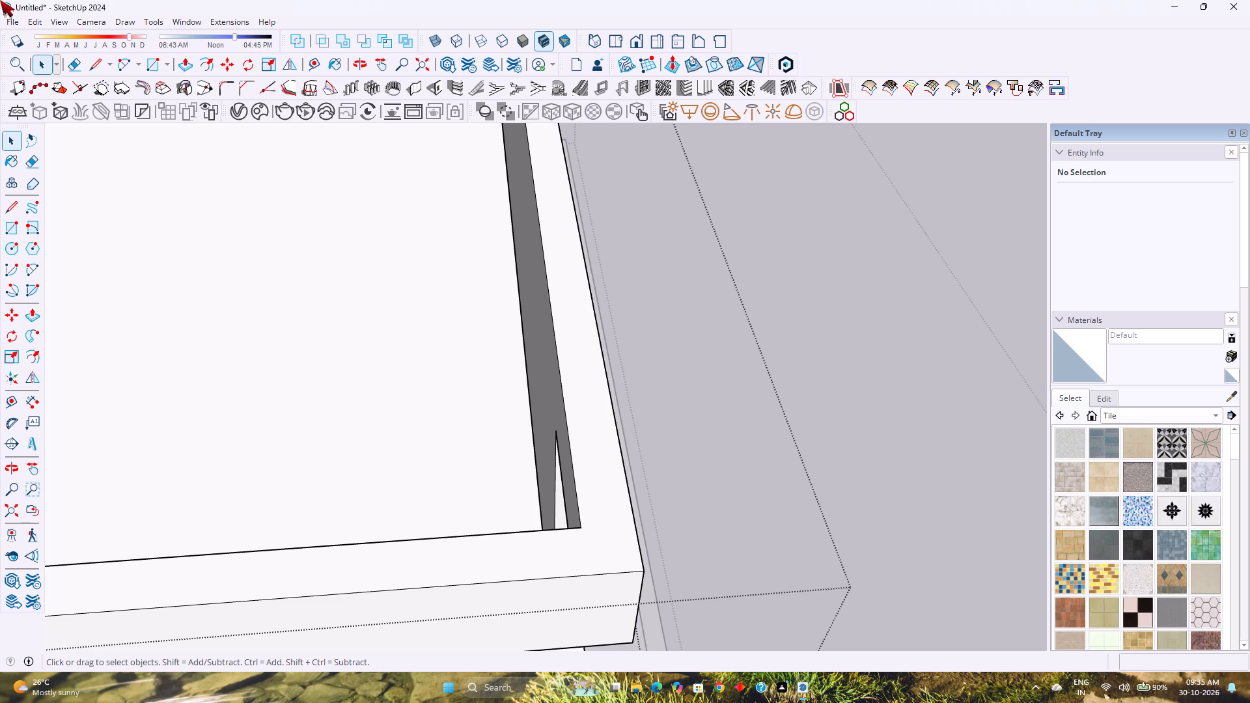
left_click(305, 69)
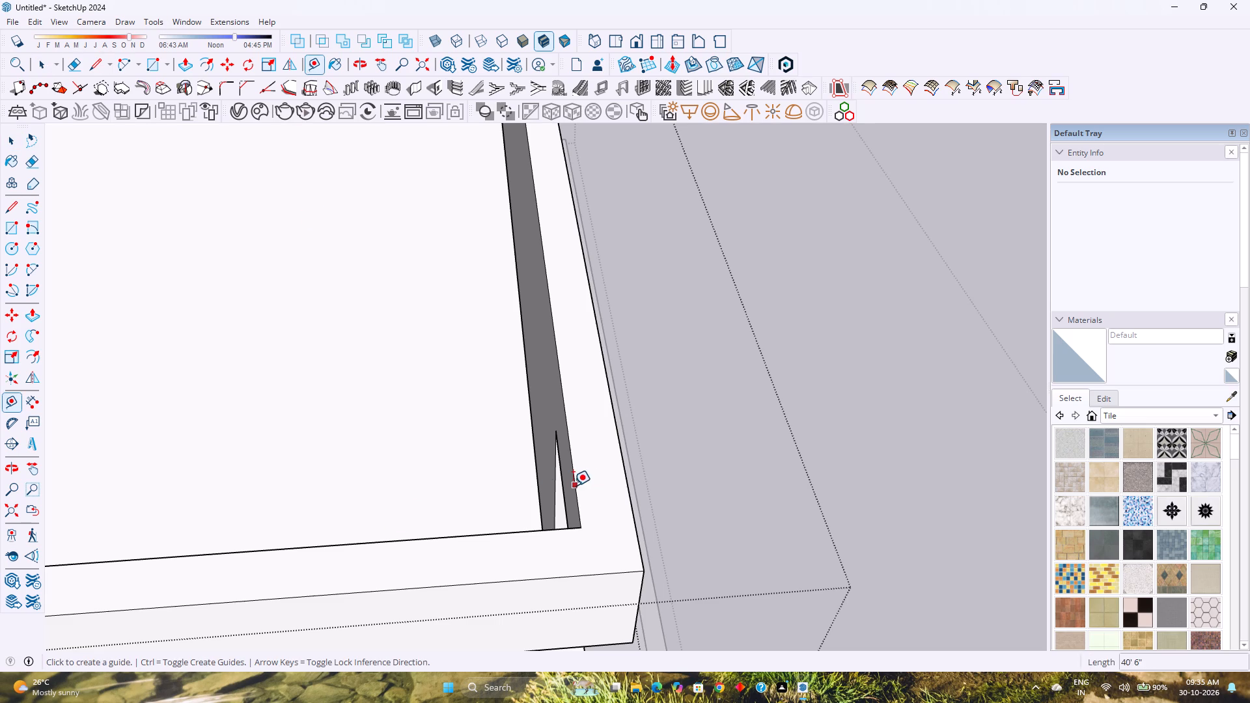
left_click(573, 486)
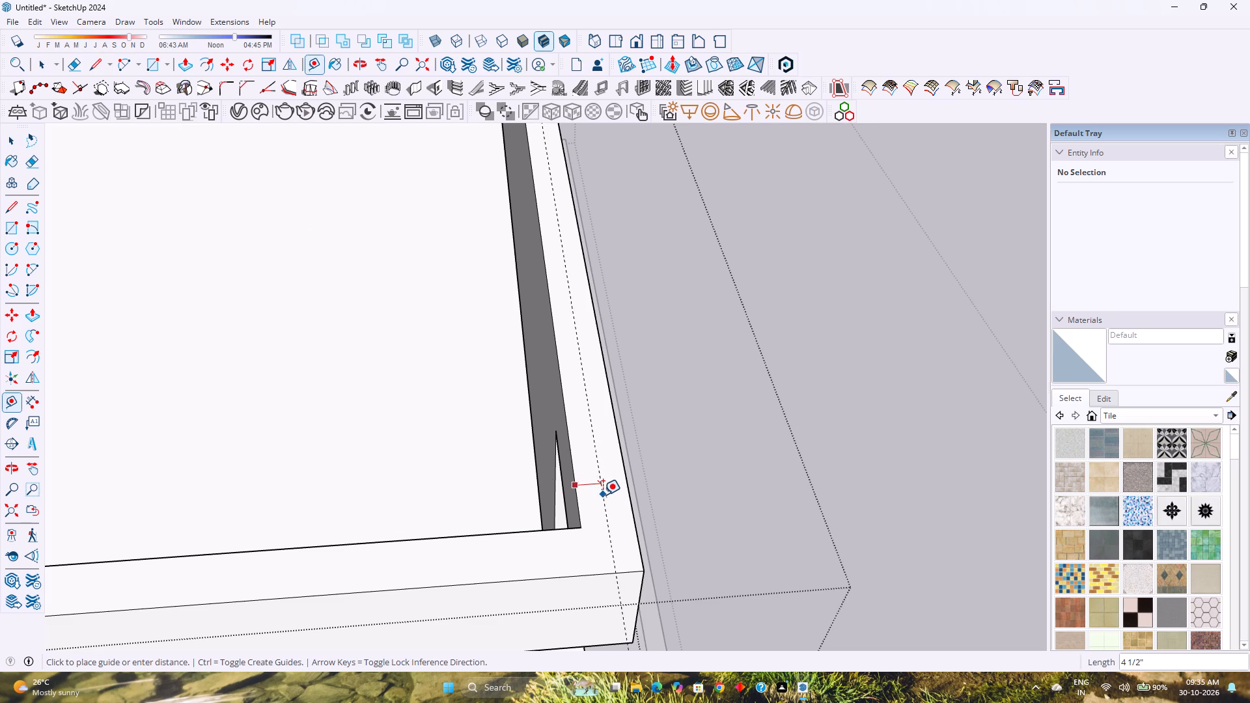
key("Escape")
left_click(626, 493)
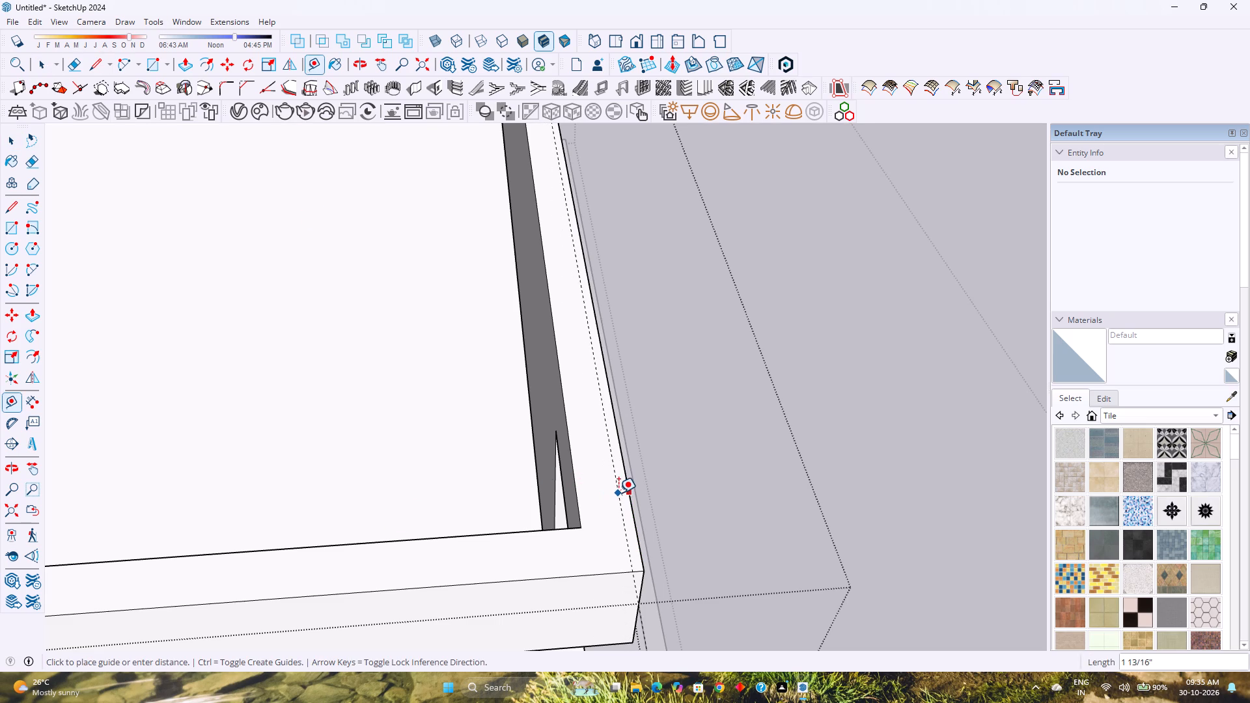
key("6")
key("Return")
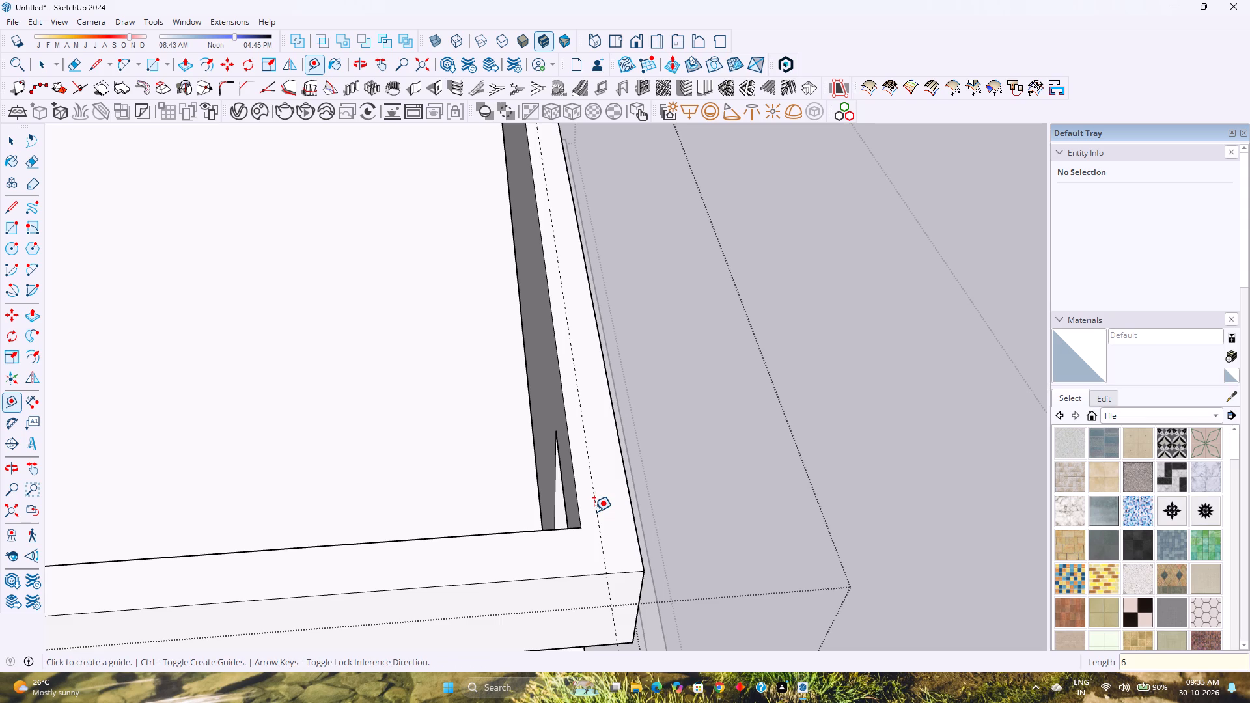
left_click(540, 576)
key("6")
key("Return")
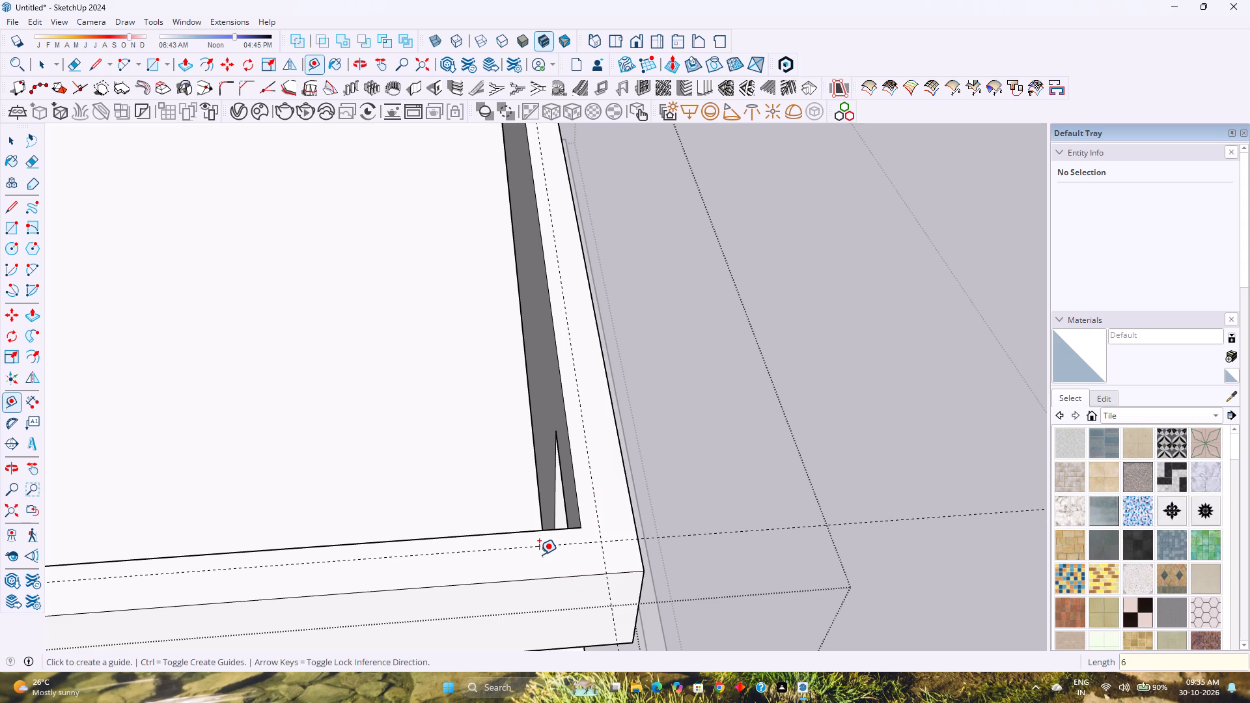
Draw a 6" radius arc across the wall top's front corner, between the points where the guides meet the outer edges.
key("a")
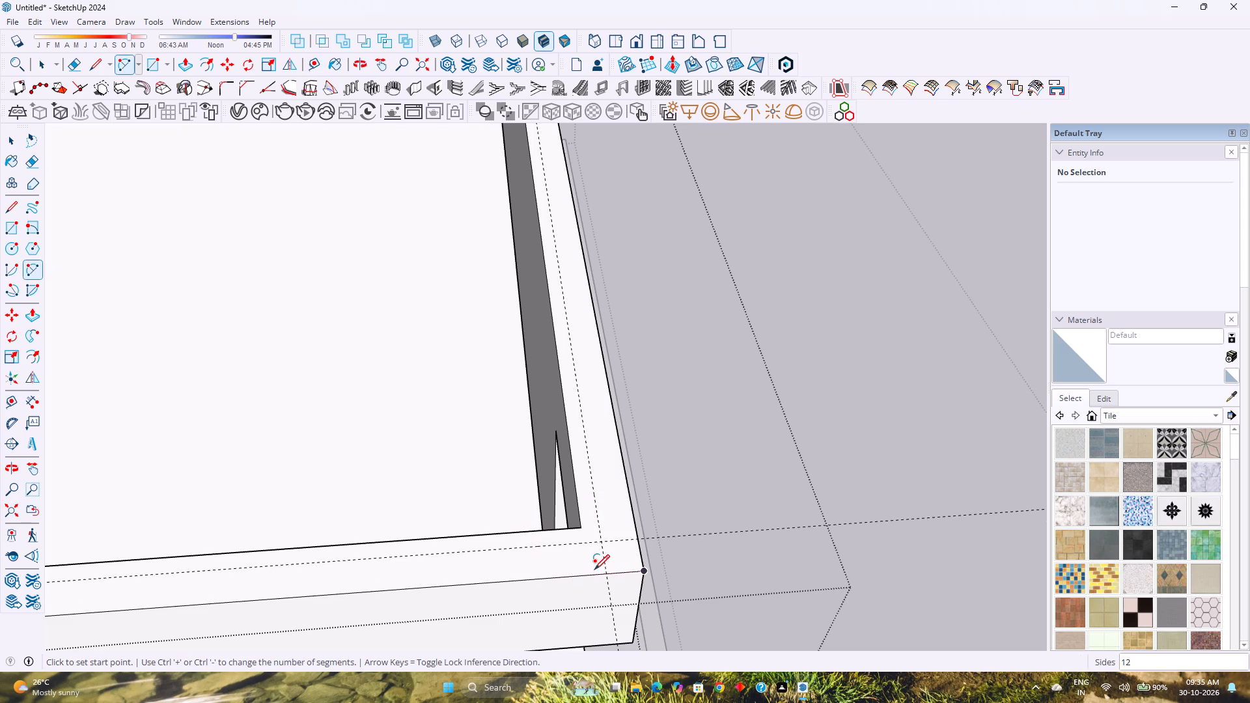
left_click(607, 573)
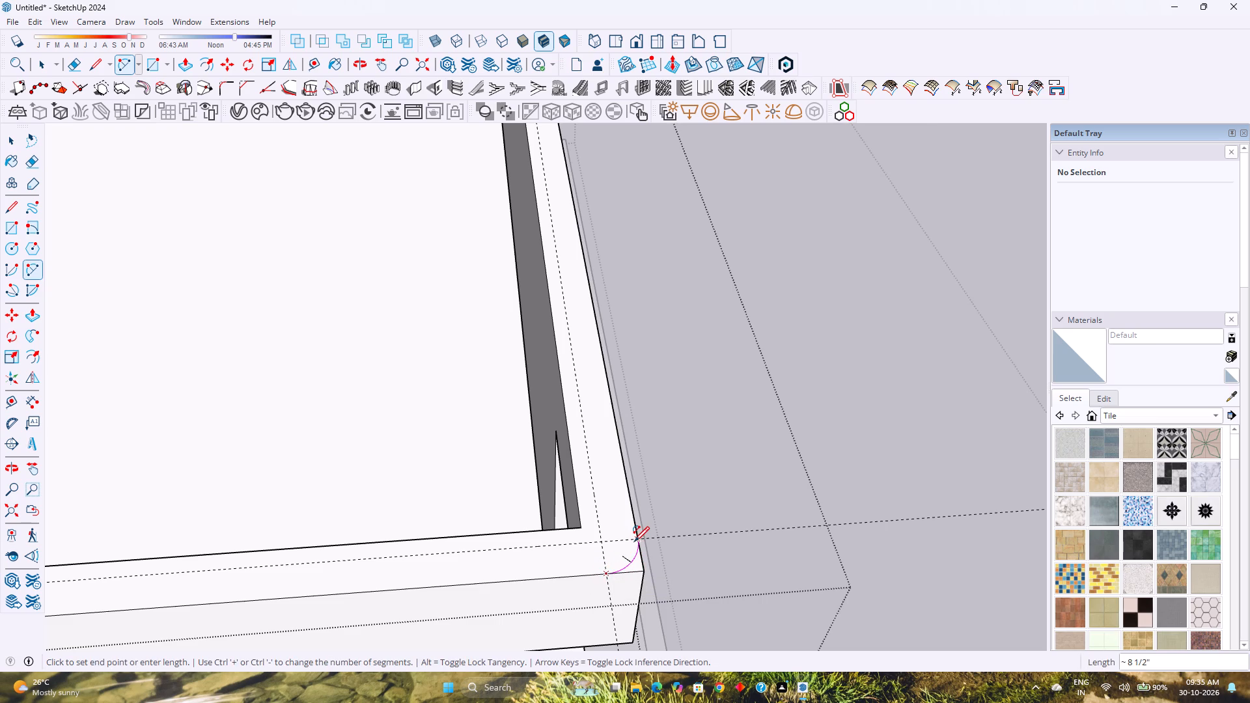
double_click(634, 541)
scroll(637, 573, "down", 3)
key("space")
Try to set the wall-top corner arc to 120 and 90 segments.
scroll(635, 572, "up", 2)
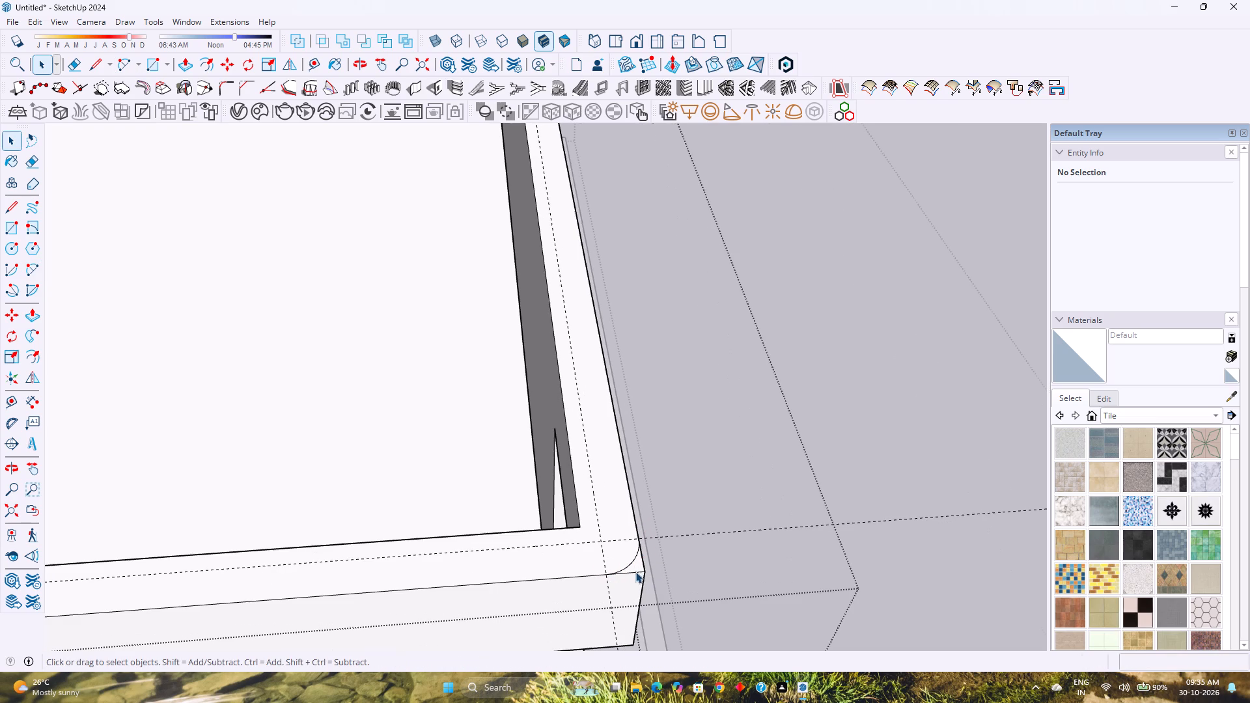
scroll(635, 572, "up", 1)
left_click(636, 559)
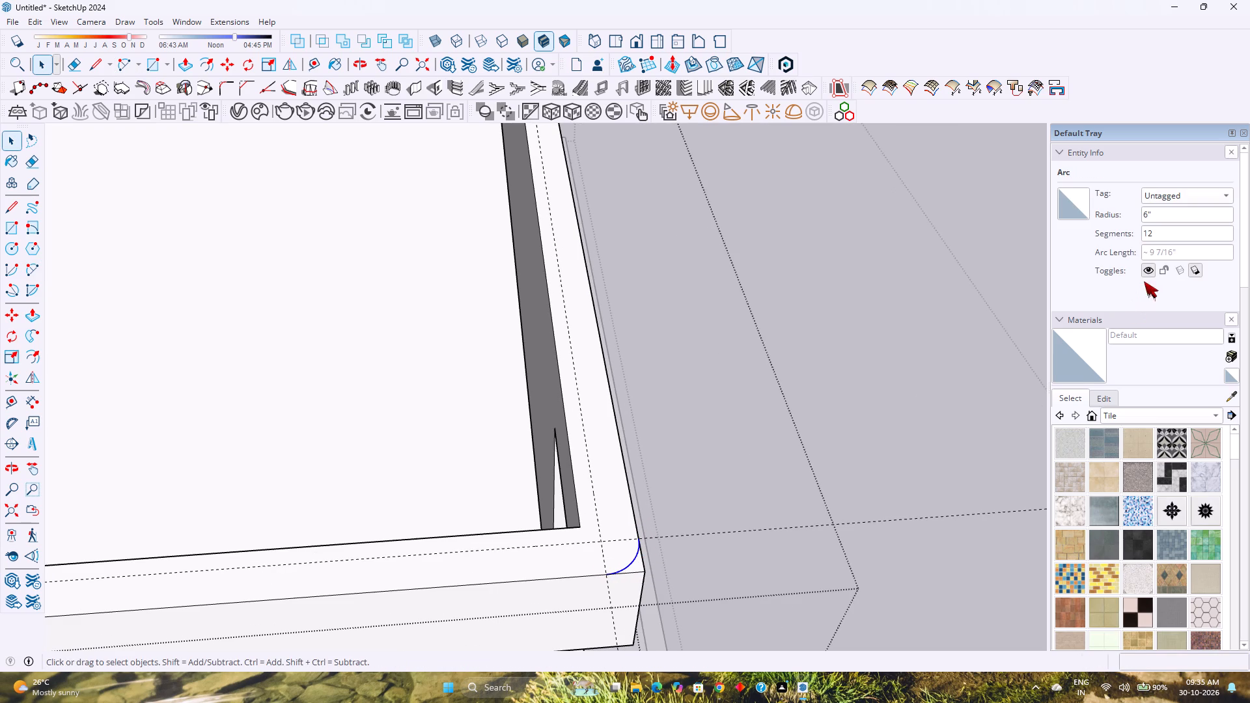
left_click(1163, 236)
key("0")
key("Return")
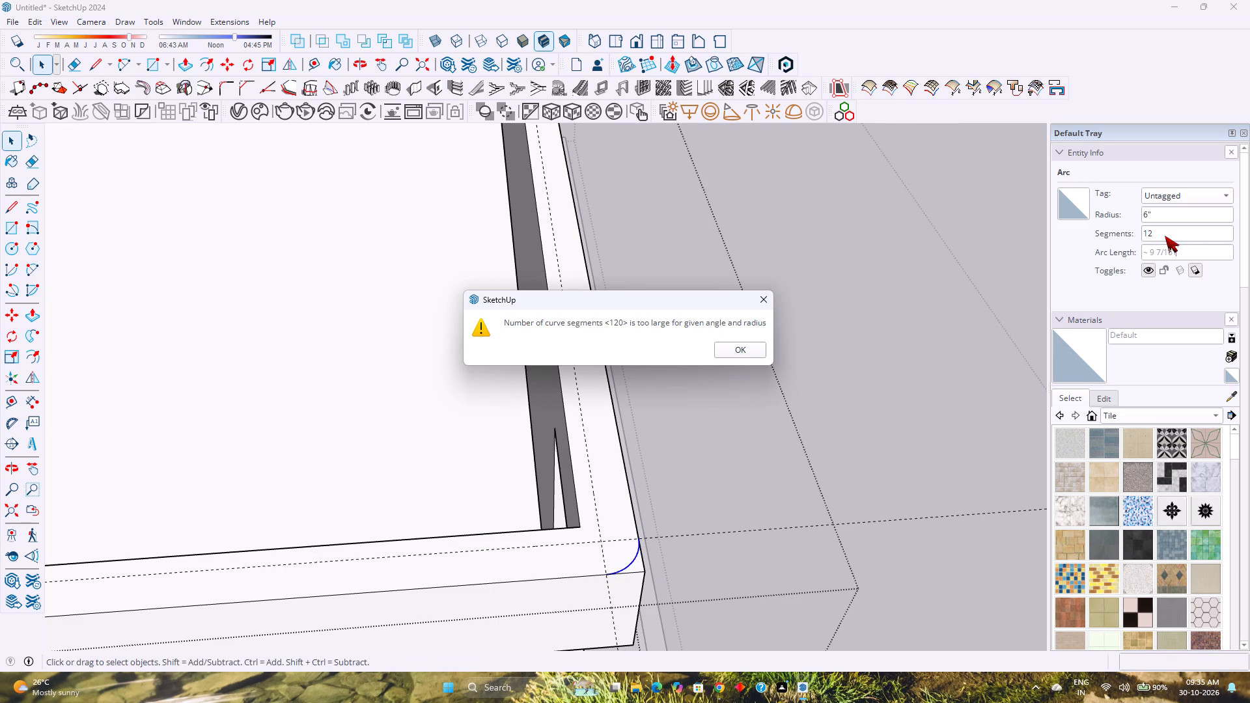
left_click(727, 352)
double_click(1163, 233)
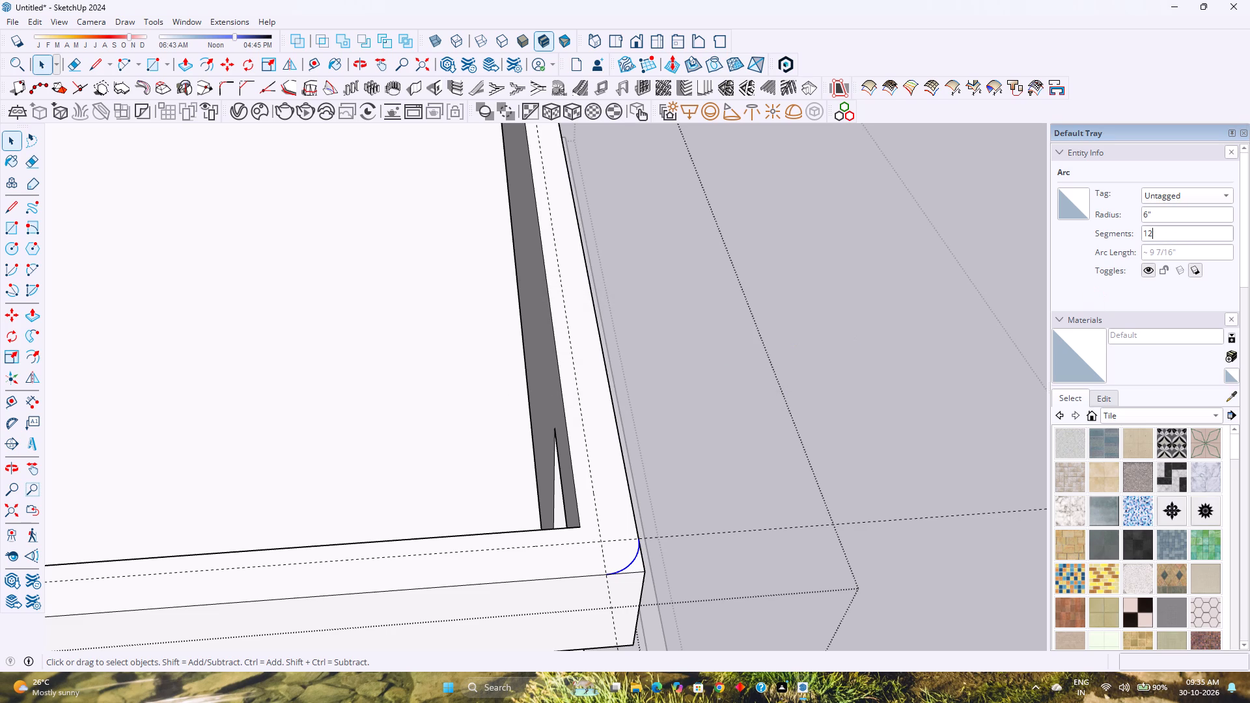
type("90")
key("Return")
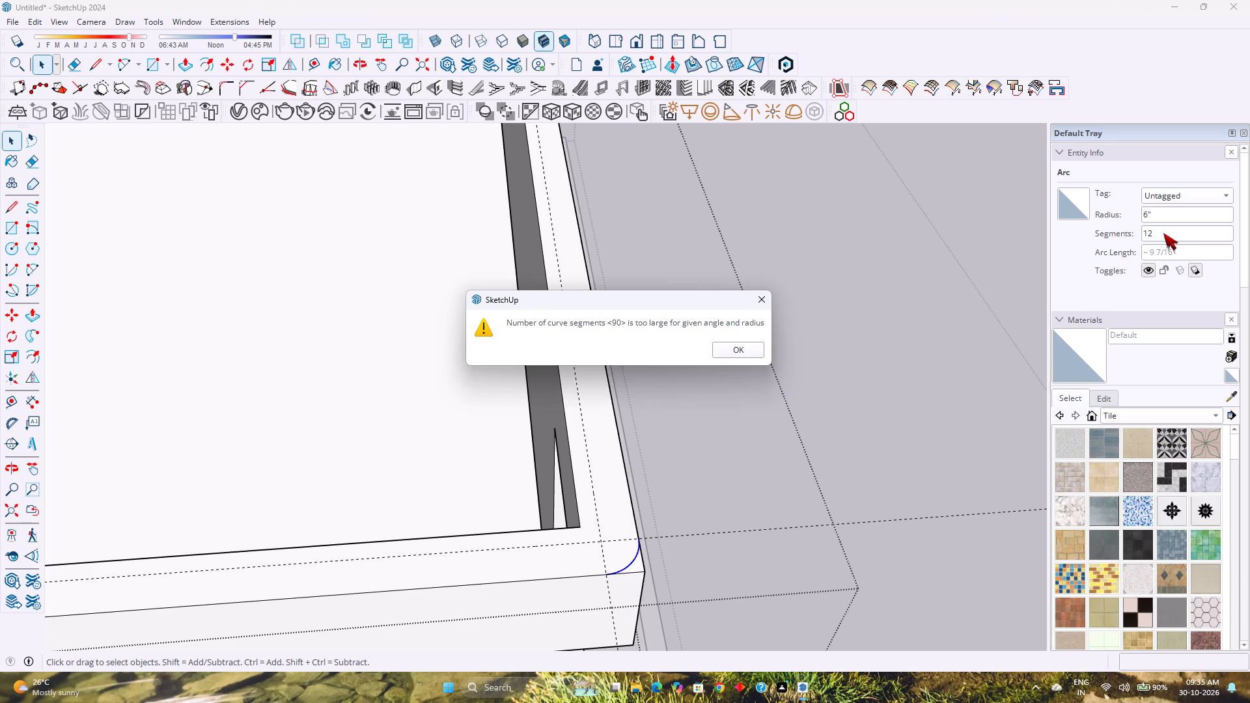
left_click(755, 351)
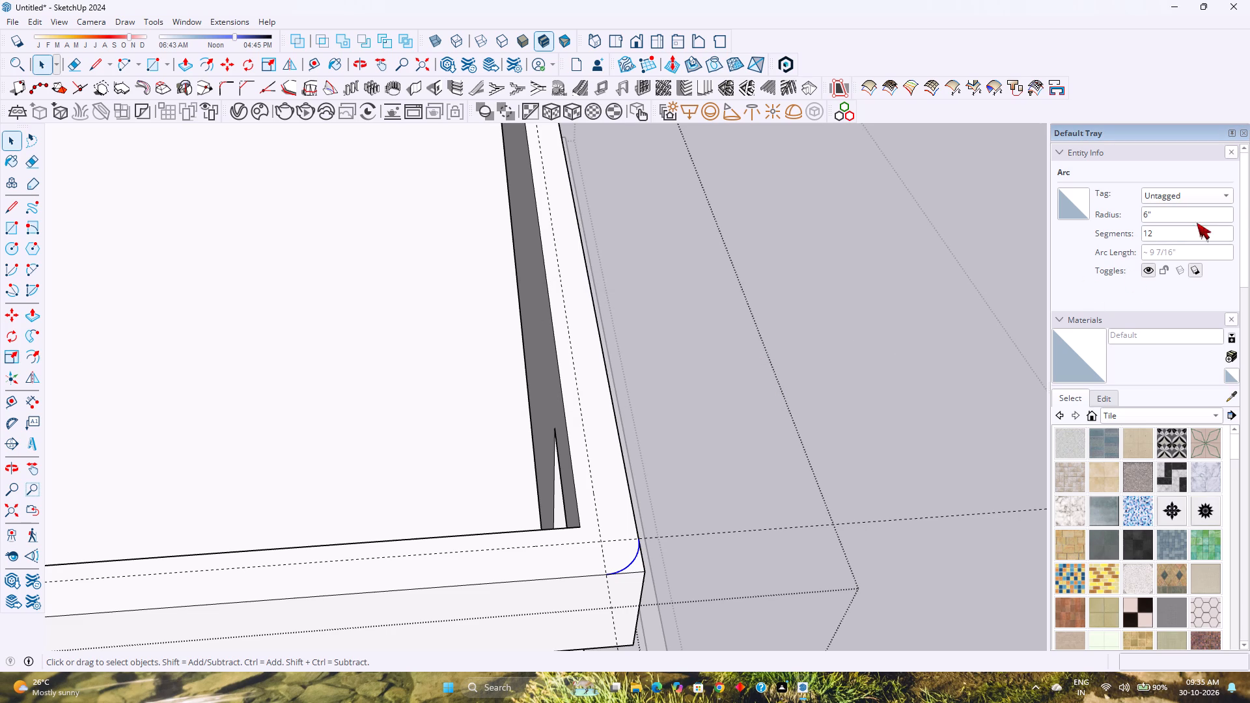
Set the wall-top corner arc to 85 segments.
left_click(1141, 240)
double_click(1163, 229)
type("85")
key("Return")
left_click(637, 568)
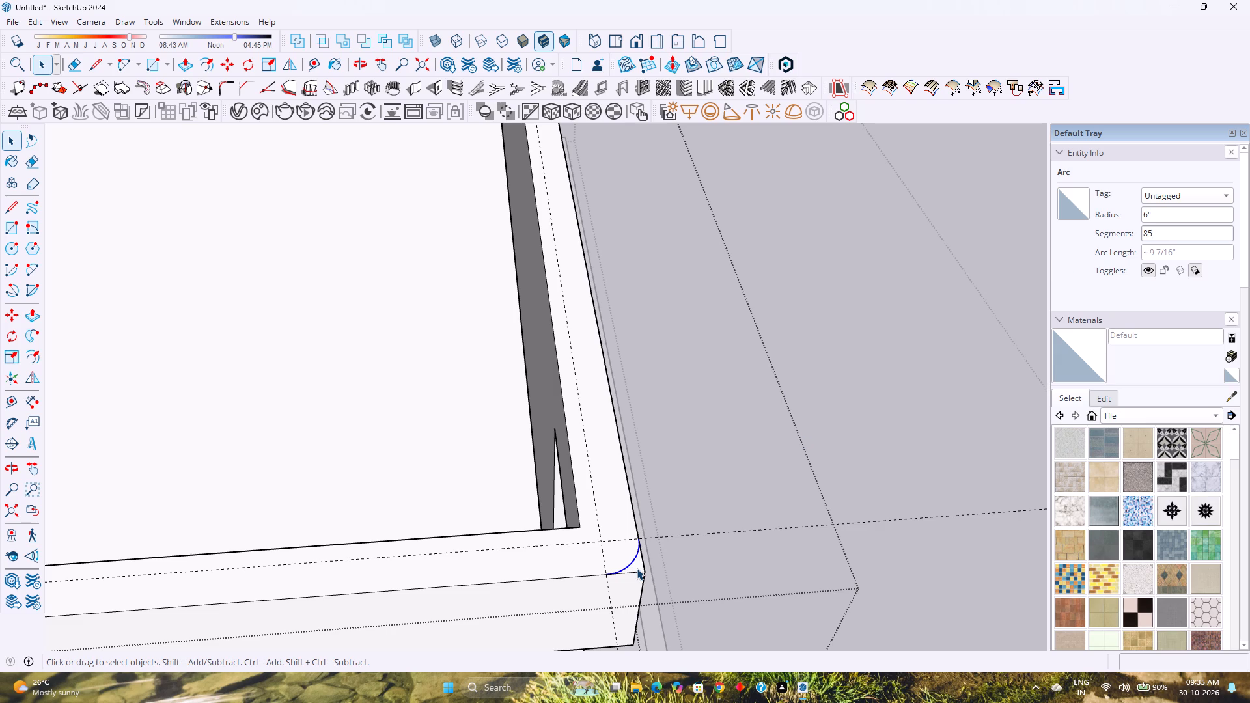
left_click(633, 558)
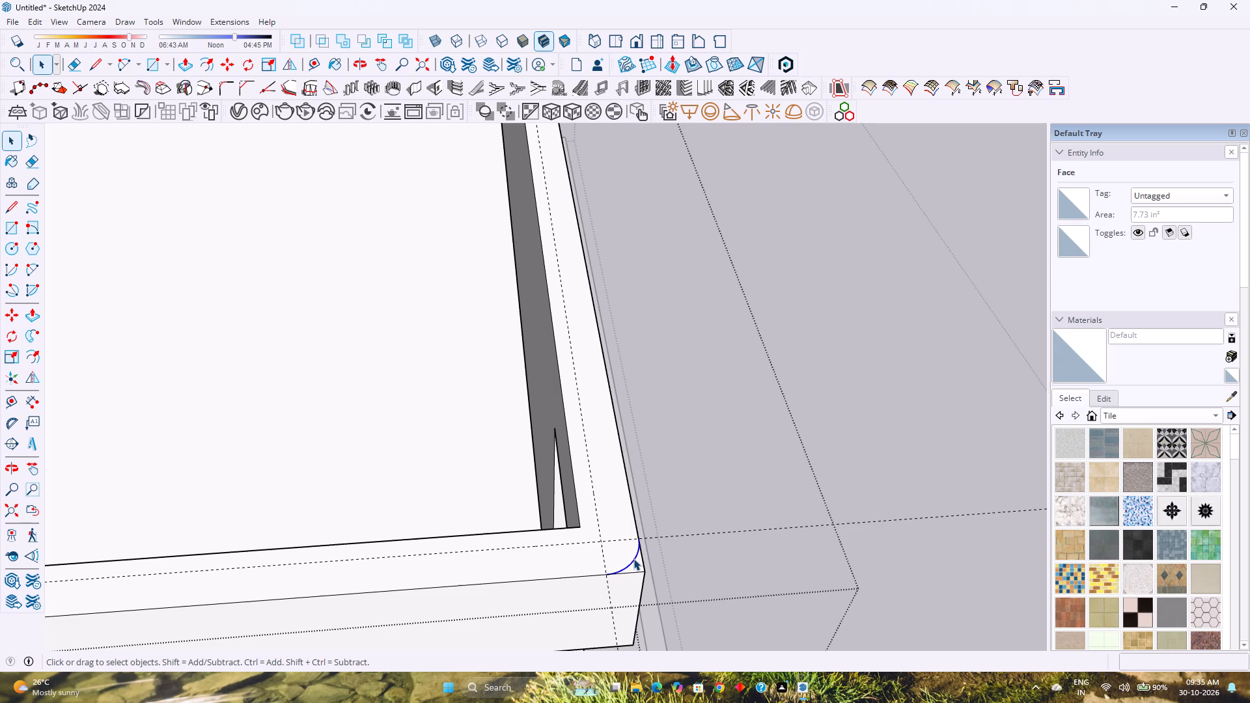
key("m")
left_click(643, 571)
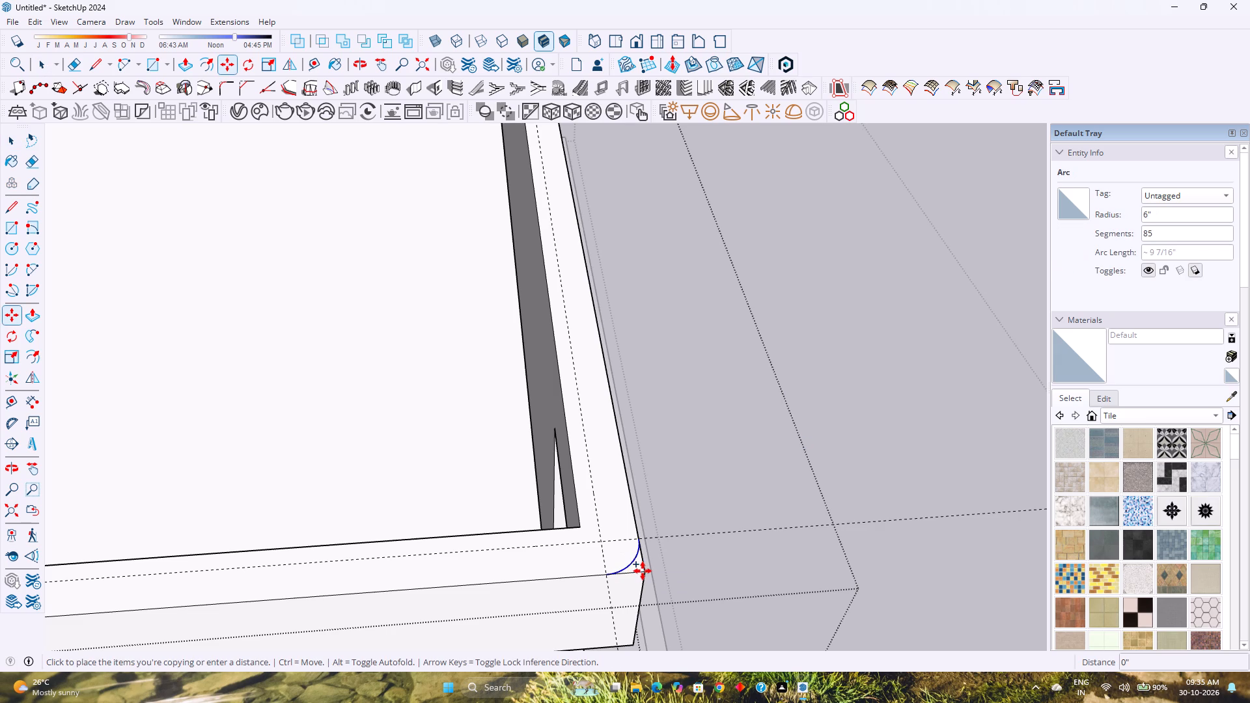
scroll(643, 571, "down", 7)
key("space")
Open the base slab group for editing at the open front corner.
middle_click_drag(641, 571, 553, 481, "shift")
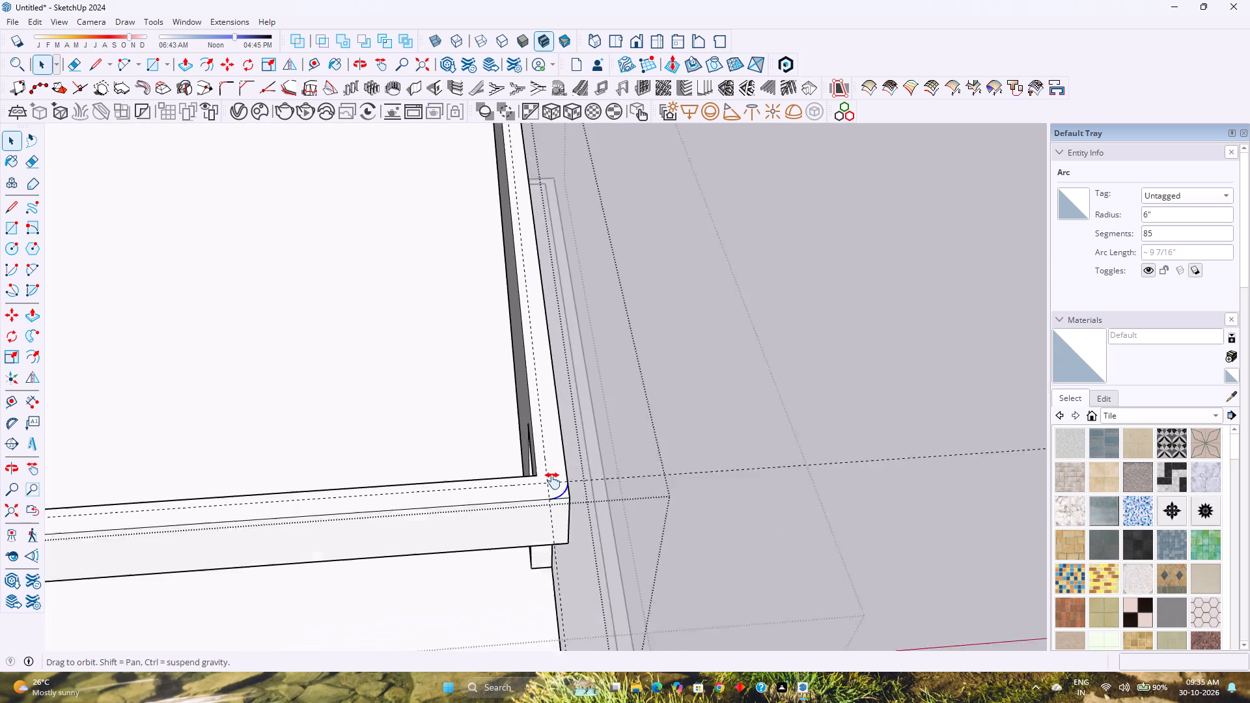
middle_click_drag(553, 481, 546, 473, "shift")
middle_click(545, 471, "shift")
scroll(544, 467, "down", 8)
middle_click_drag(539, 558, 566, 478, "shift")
middle_click_drag(584, 488, 554, 480)
middle_click(554, 480)
middle_click(554, 480)
middle_click_drag(538, 476, 480, 476)
middle_click_drag(486, 474, 586, 629, "shift")
middle_click(587, 631, "shift")
left_click(605, 544)
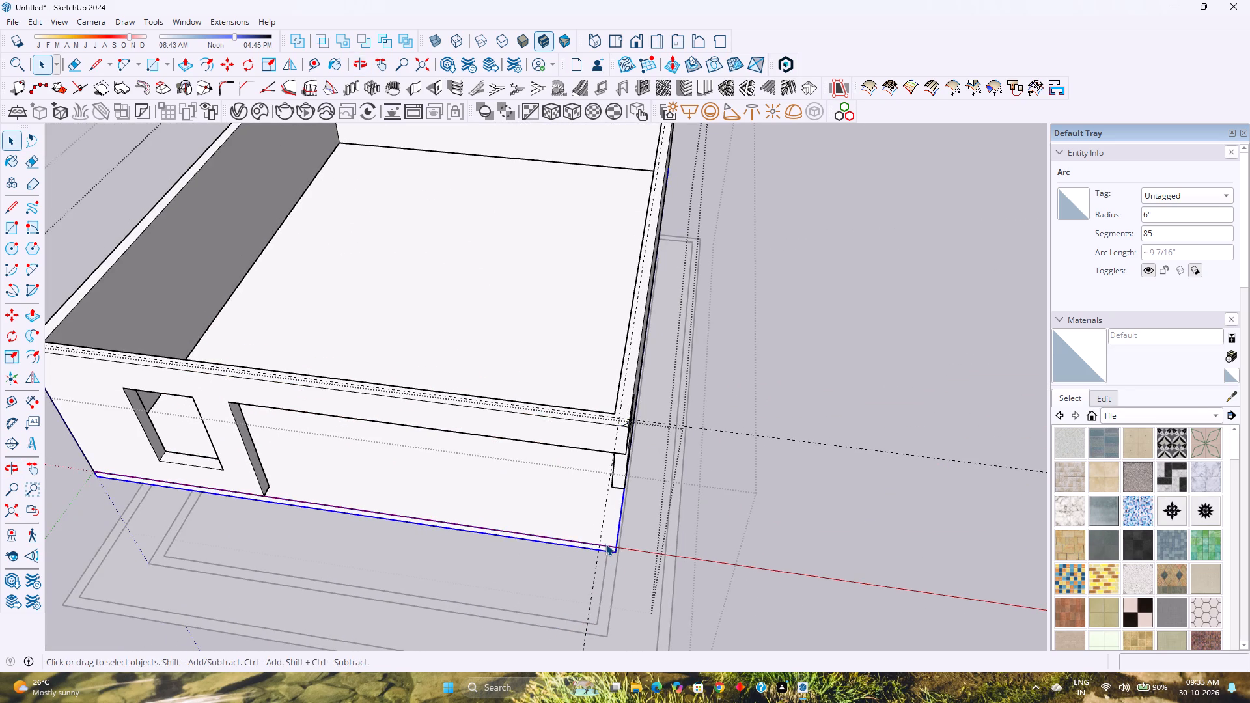
scroll(605, 544, "up", 3)
left_click(607, 550)
scroll(607, 550, "up", 2)
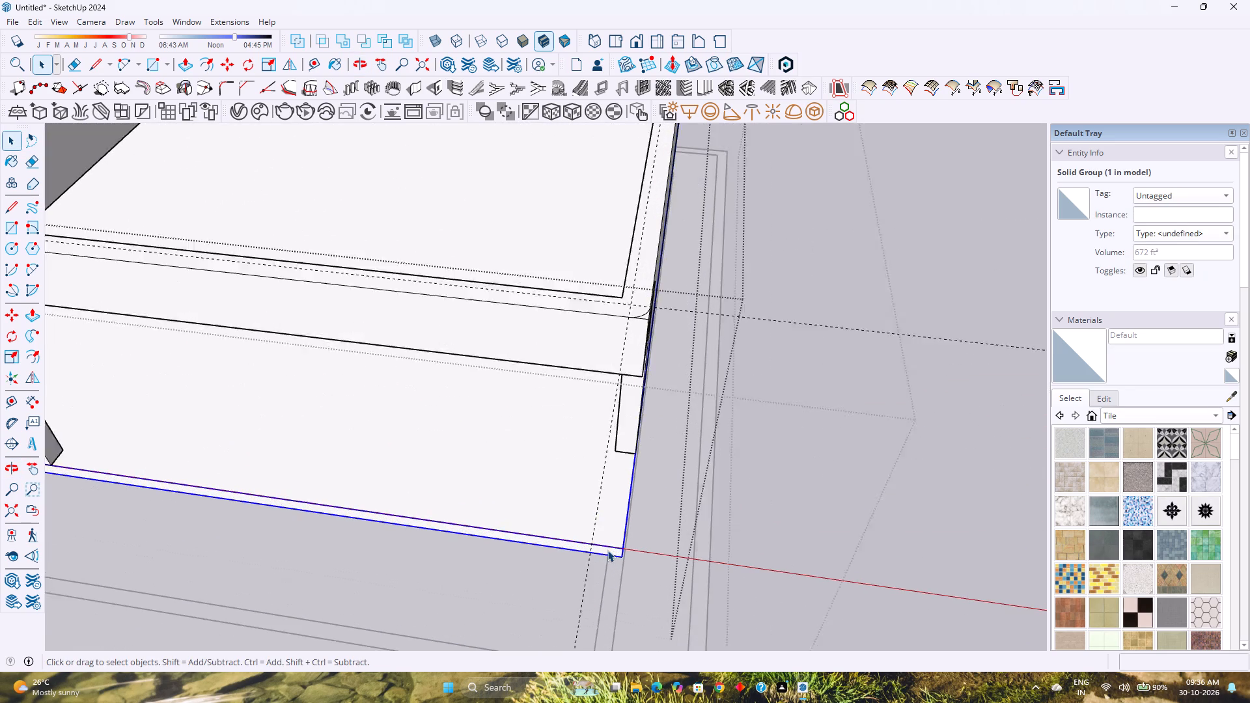
scroll(607, 550, "up", 6)
double_click(609, 550)
scroll(609, 550, "up", 2)
middle_click_drag(609, 551, 624, 617)
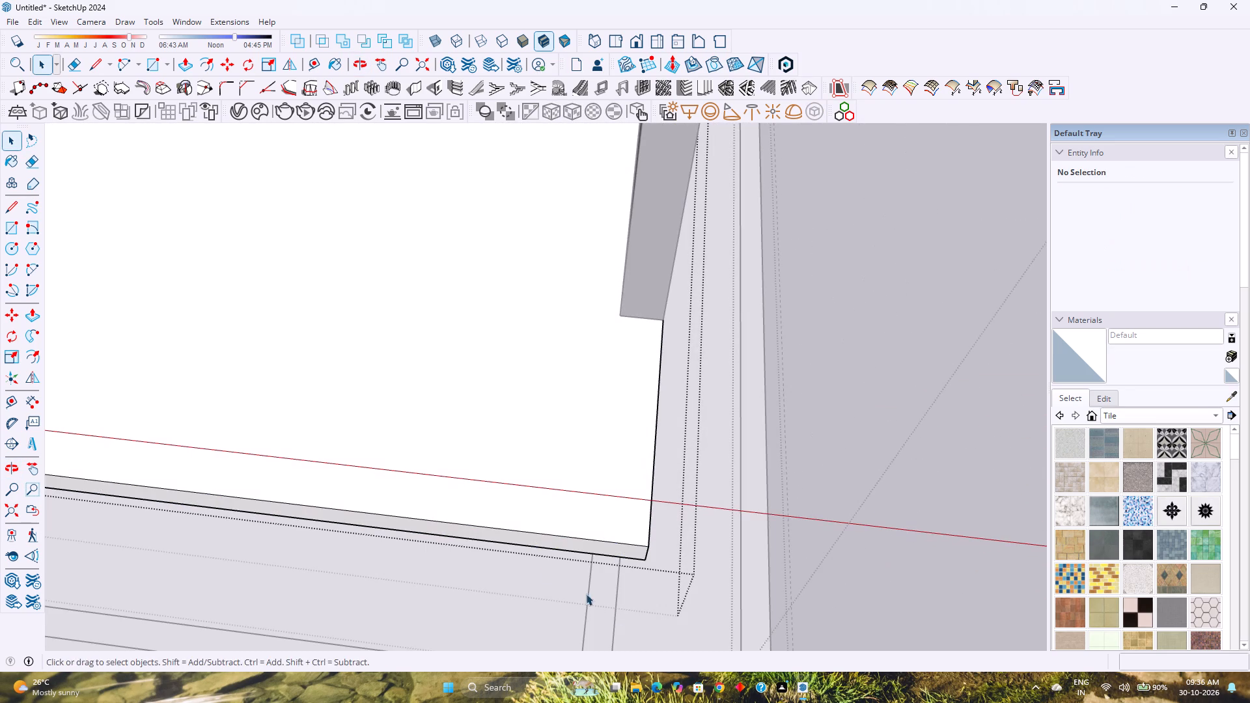
Place guides 6" inward from the slab's side and front top edges at the open front corner.
left_click(316, 64)
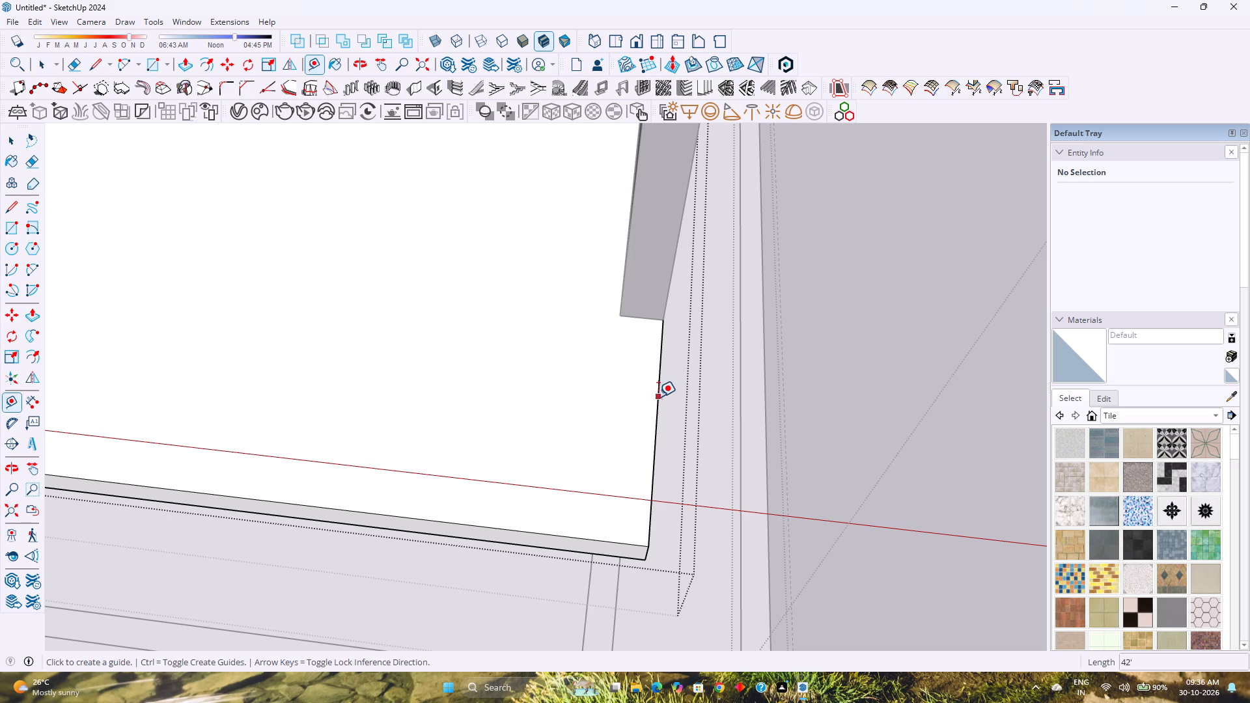
left_click(658, 396)
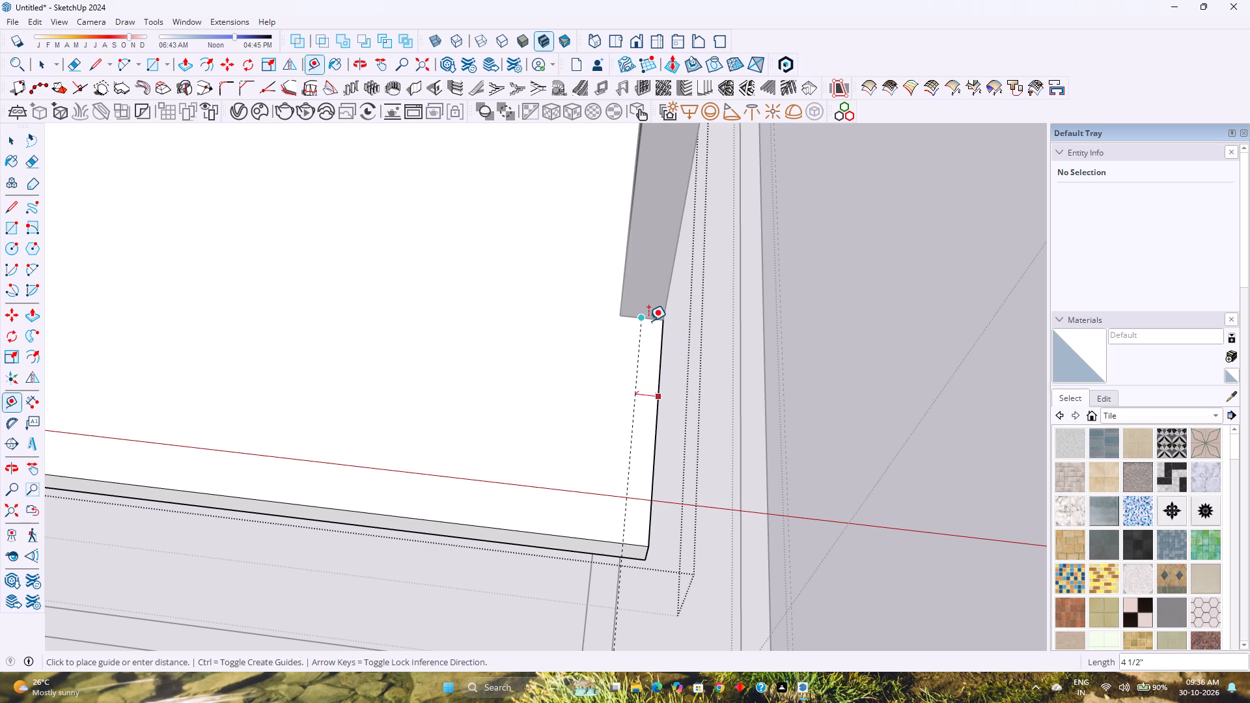
key("6")
key("Return")
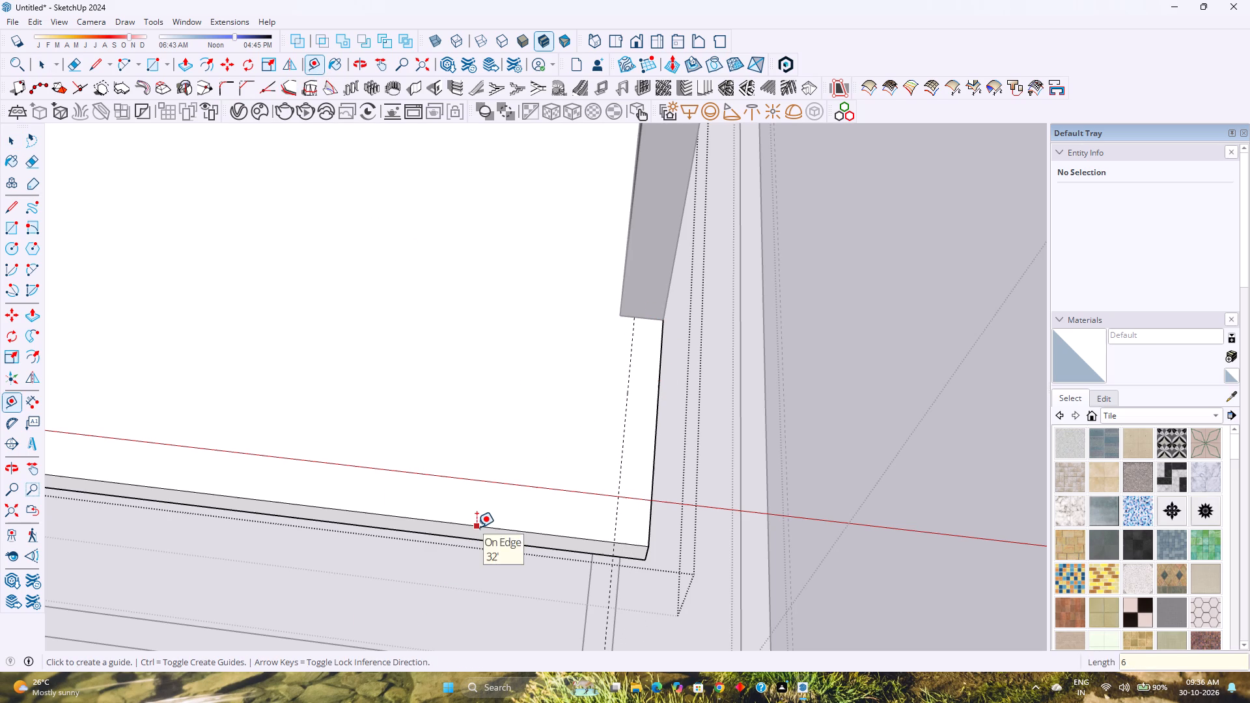
left_click(477, 527)
key("6")
key("Return")
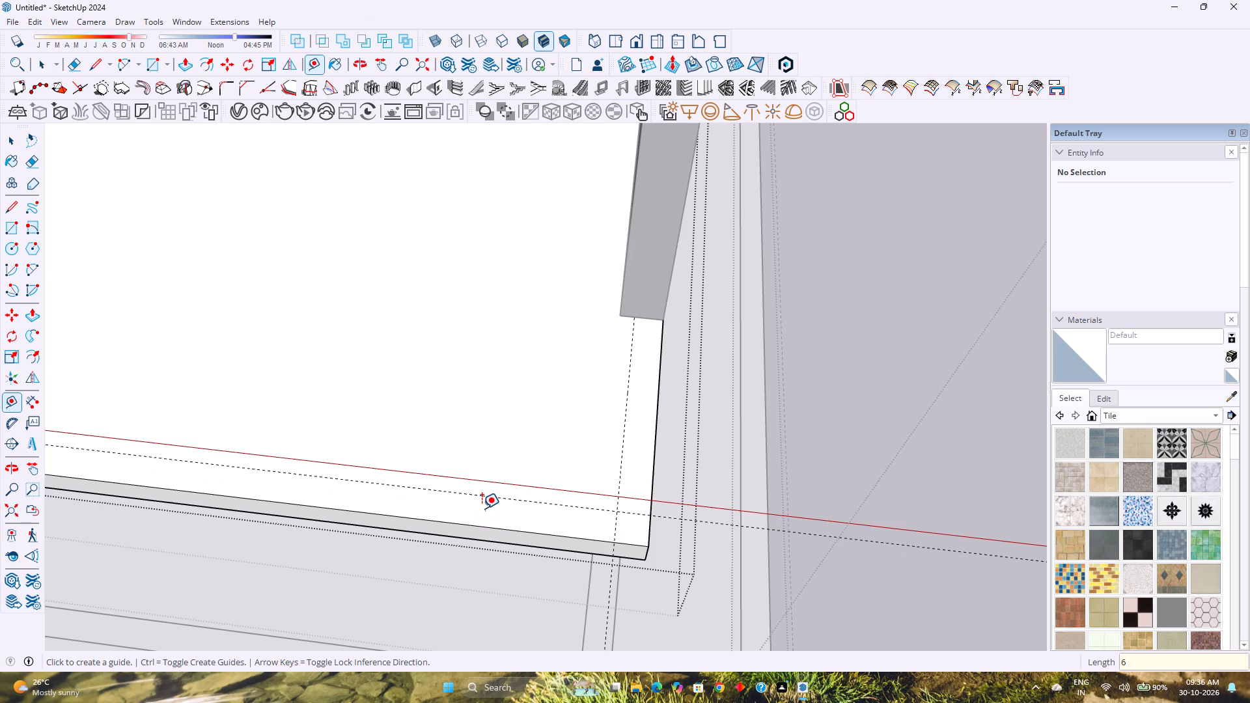
Draw a 6" radius arc across the slab's front corner, between the points where the guides meet the outer edges.
key("a")
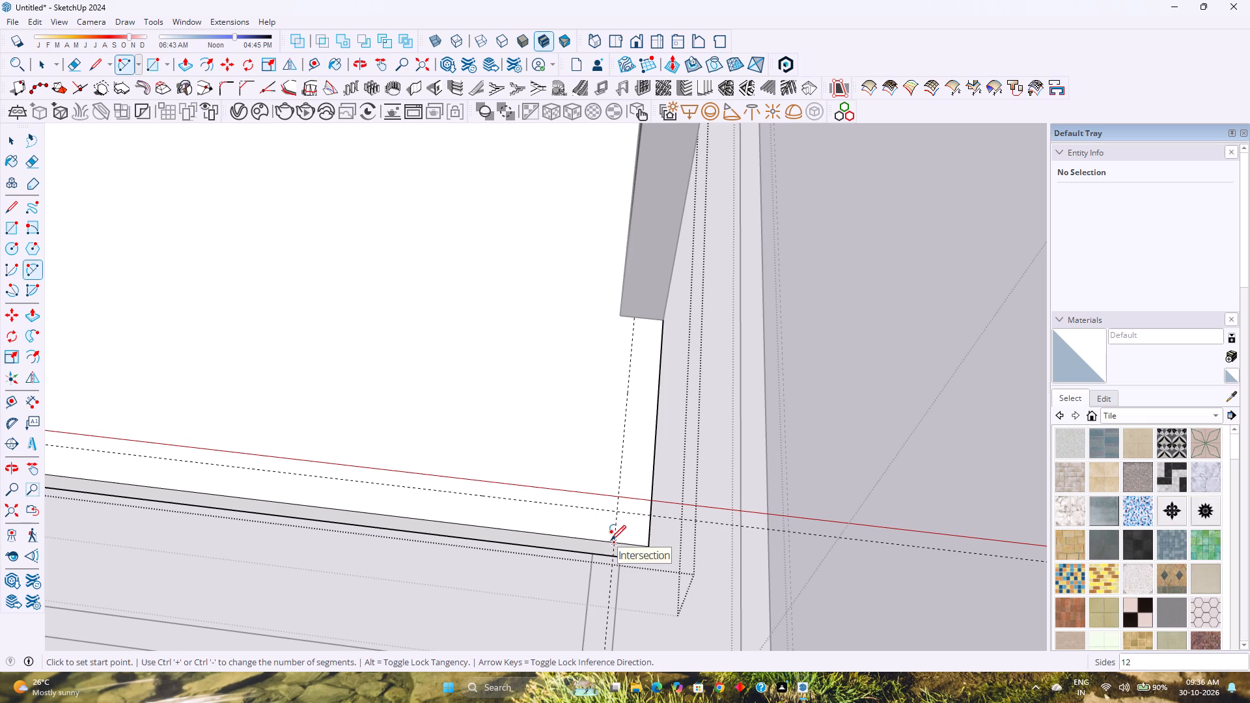
left_click(611, 540)
double_click(648, 515)
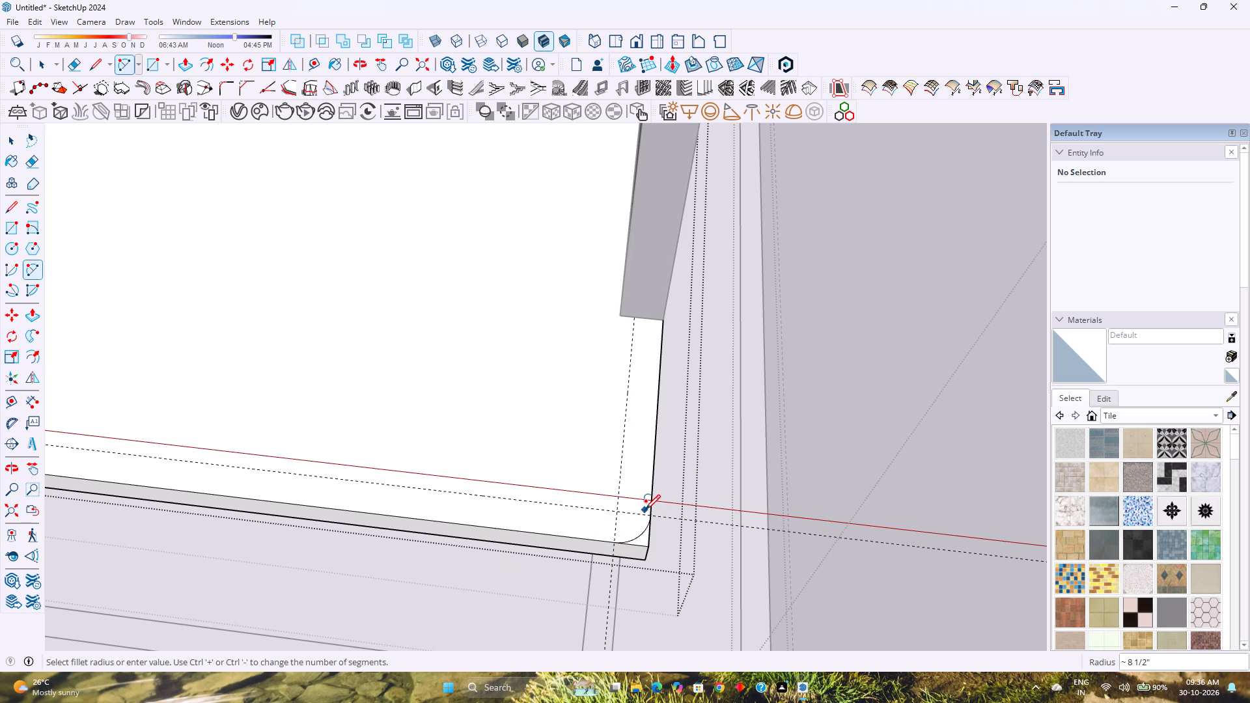
key("space")
Set the slab corner arc to 85 segments.
left_click(642, 533)
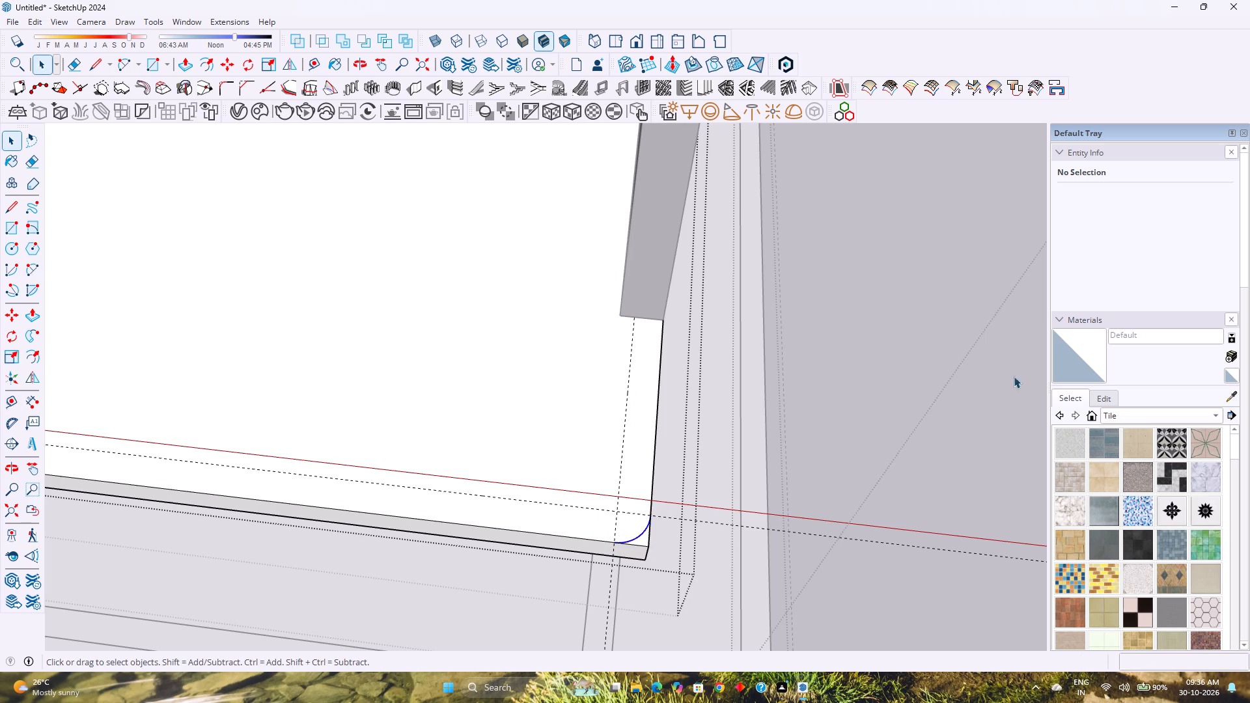
left_click(1167, 225)
double_click(1165, 234)
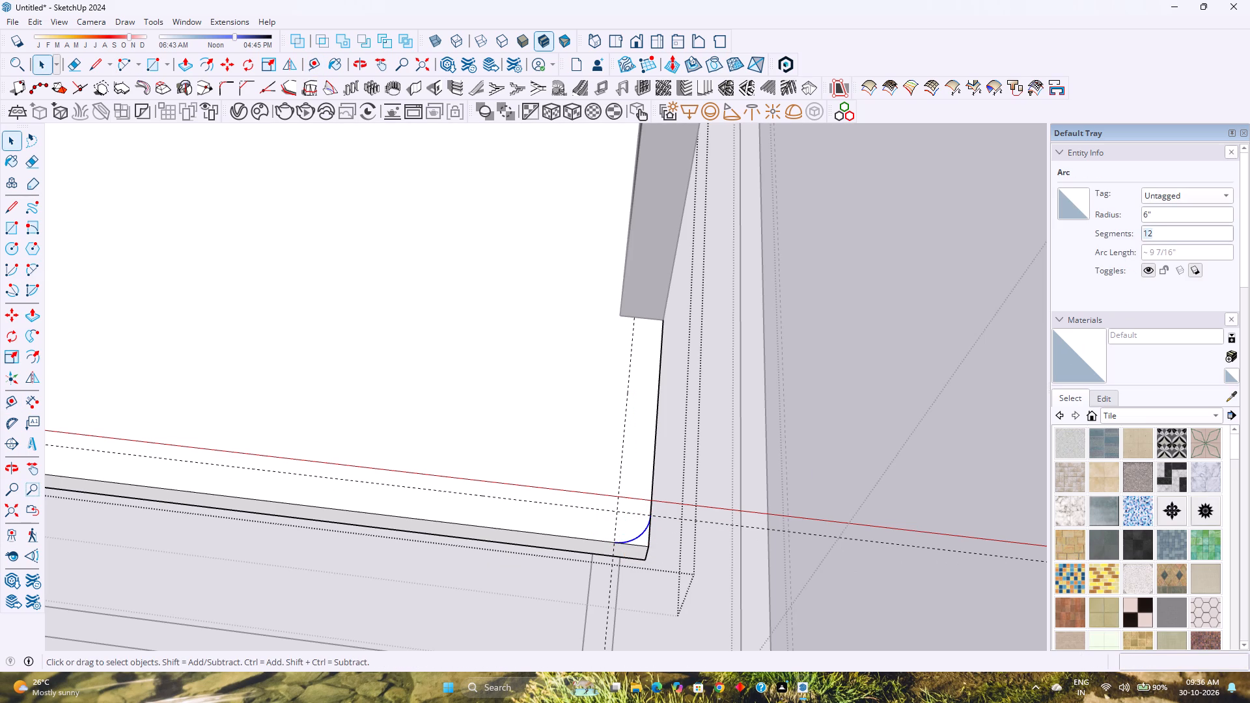
type("85")
key("Return")
key("p")
key("Escape")
Push the slab's corner face outside the arc down 6" to cut it away, and close the slab group.
left_click(646, 536)
key("p")
left_click(645, 542)
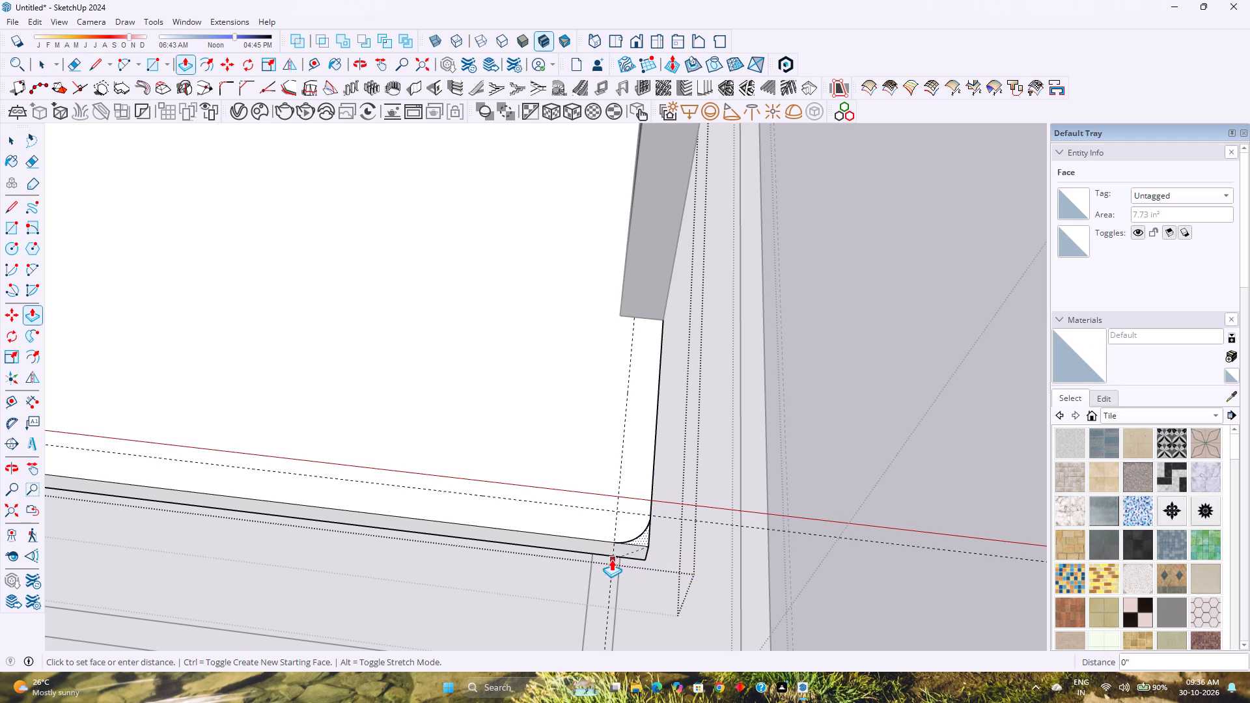
left_click(634, 559)
scroll(633, 553, "down", 2)
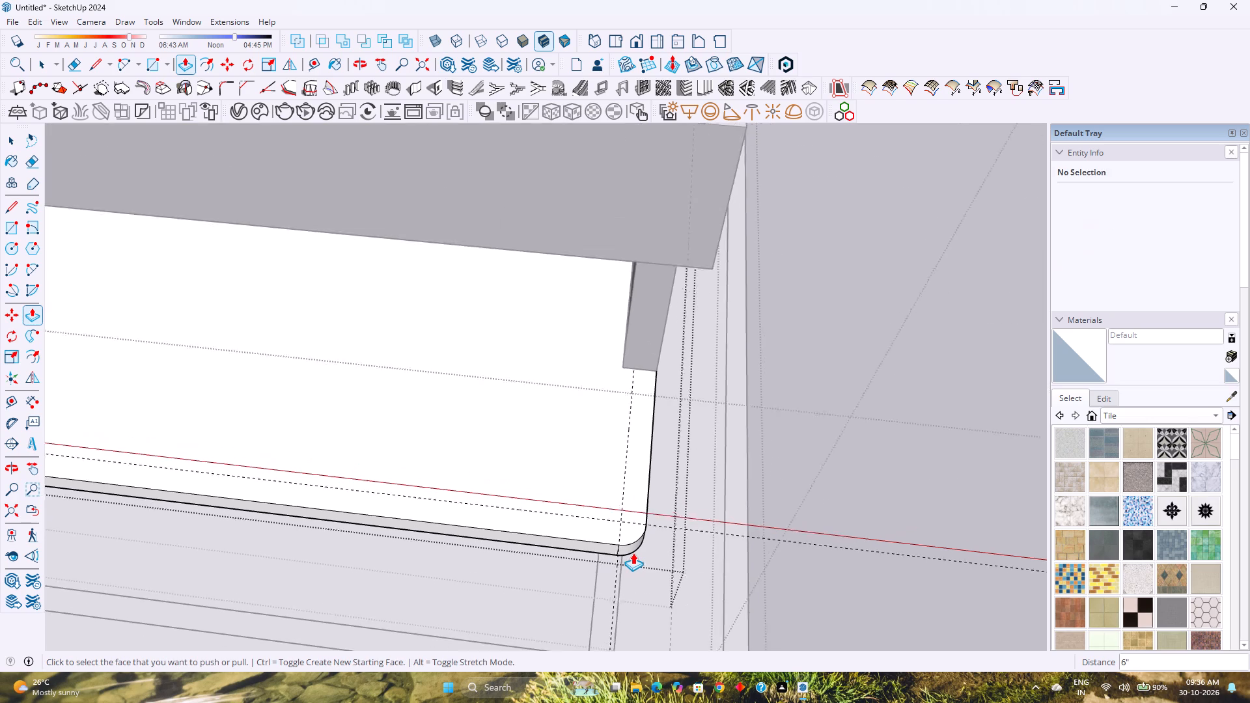
scroll(633, 553, "down", 6)
key("Escape")
scroll(629, 544, "down", 3)
key("space")
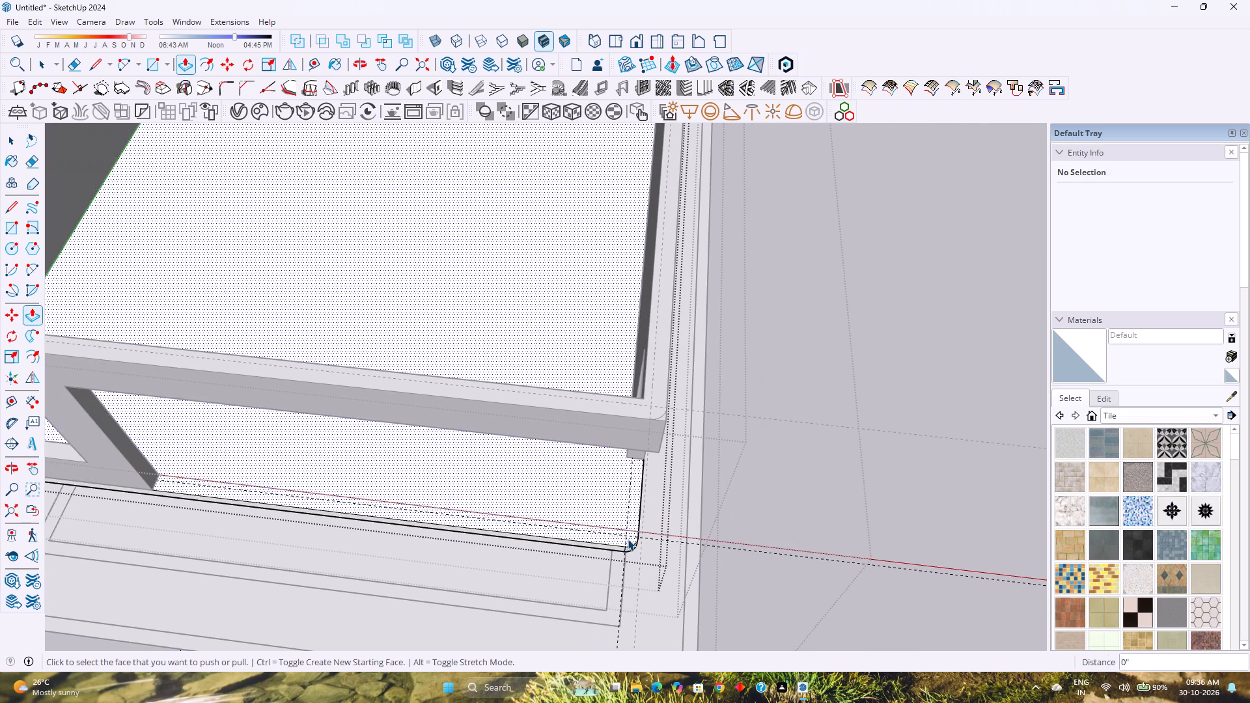
key("Escape")
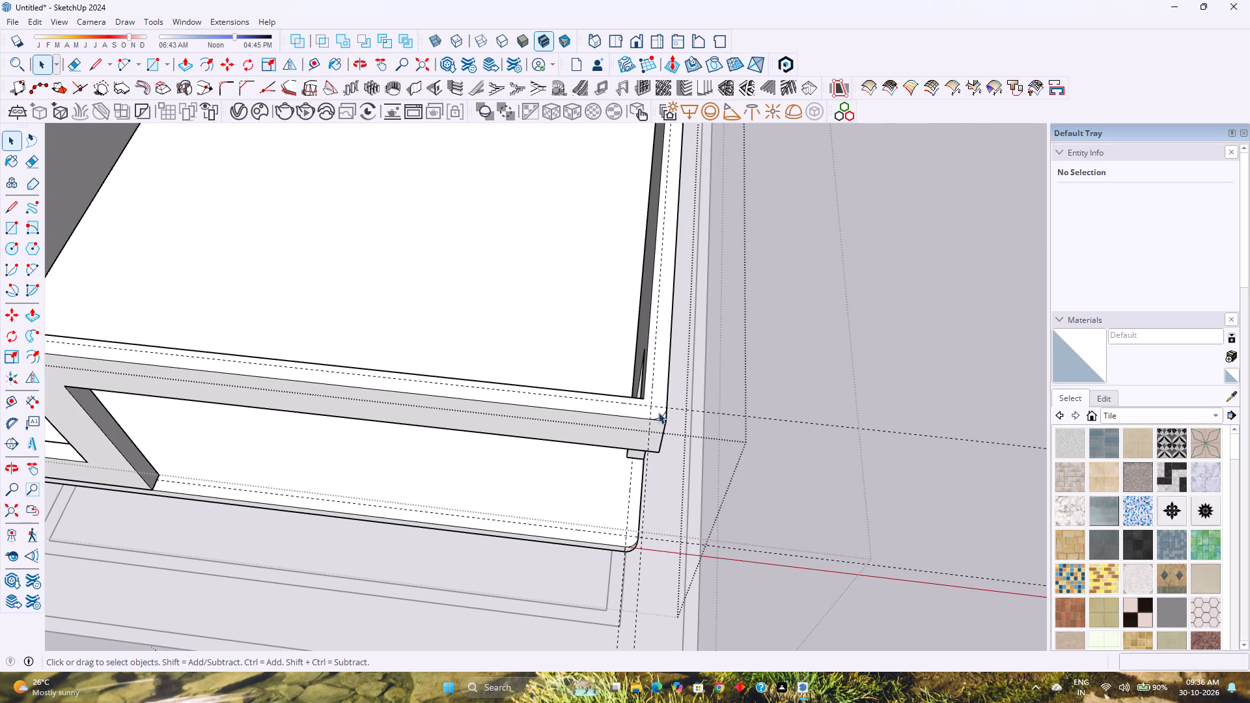
Push the wall top's corner face outside the arc down 2' to cut the front wall corner round.
left_click(661, 418)
scroll(661, 418, "up", 7)
left_click(663, 419)
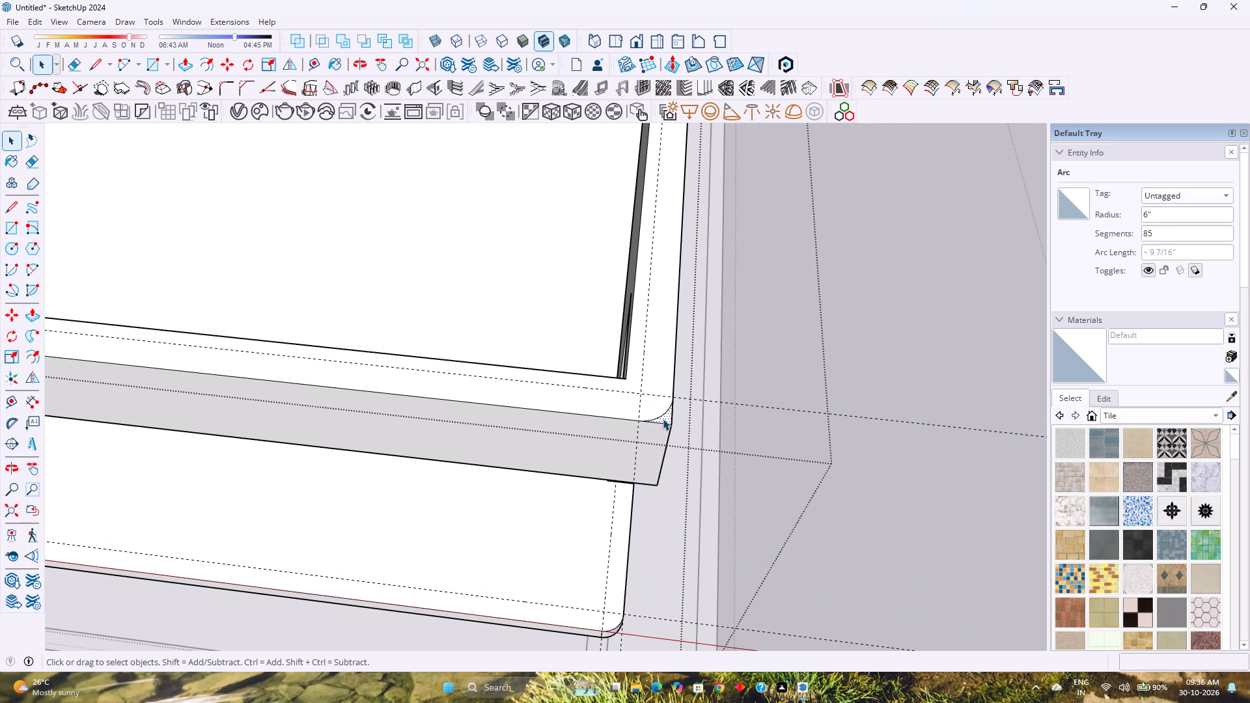
key("p")
left_click(663, 420)
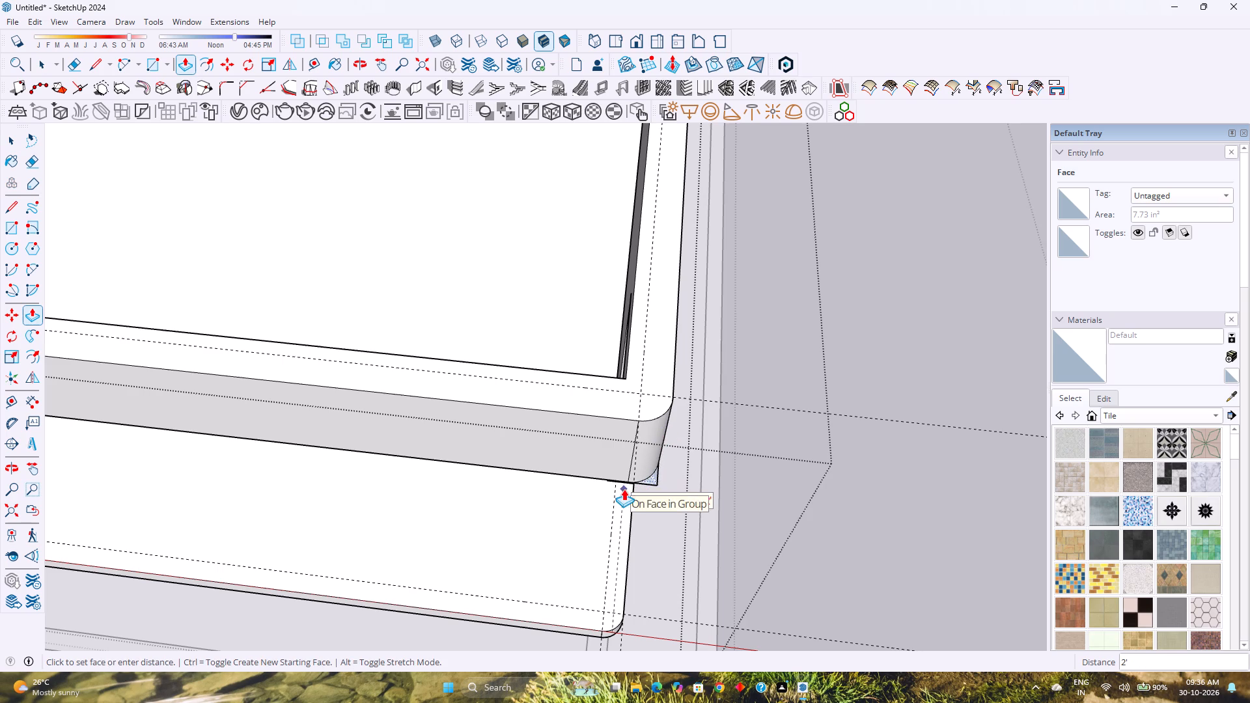
left_click(605, 479)
scroll(609, 478, "down", 2)
middle_click_drag(609, 478, 603, 476)
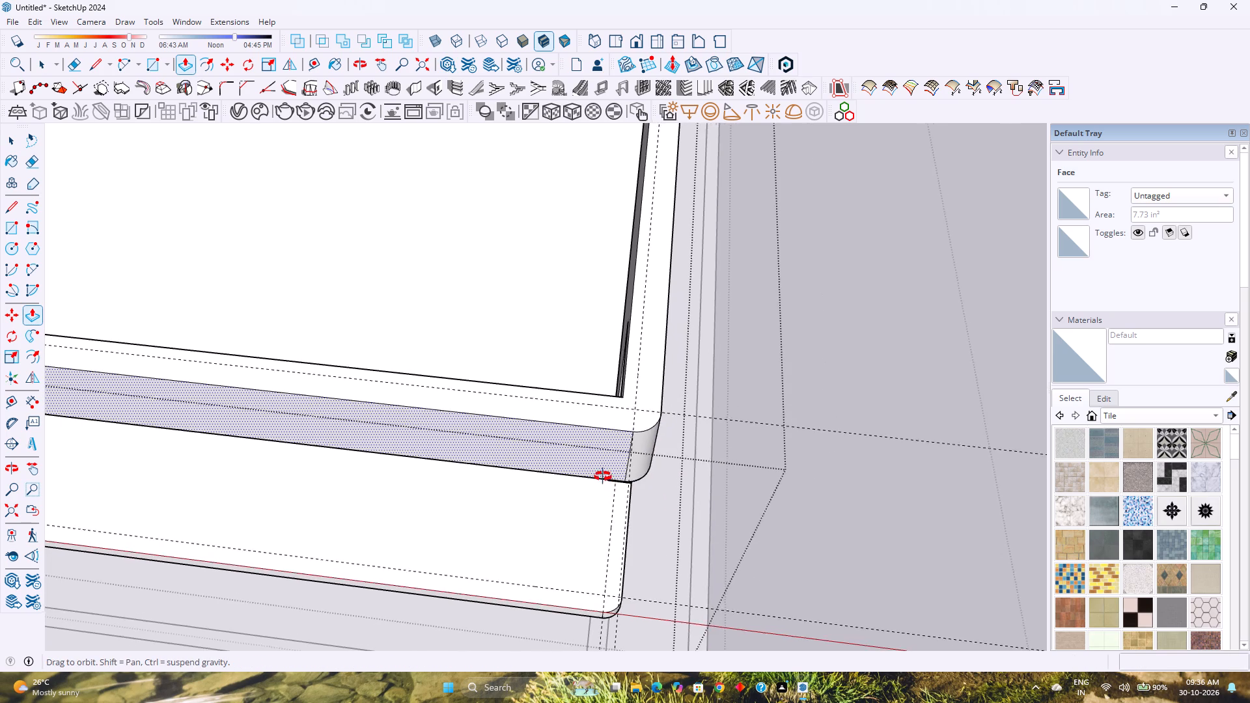
middle_click_drag(603, 476, 529, 432)
middle_click(529, 432)
scroll(537, 424, "down", 5)
middle_click_drag(561, 482, 477, 420)
middle_click(477, 420)
key("space")
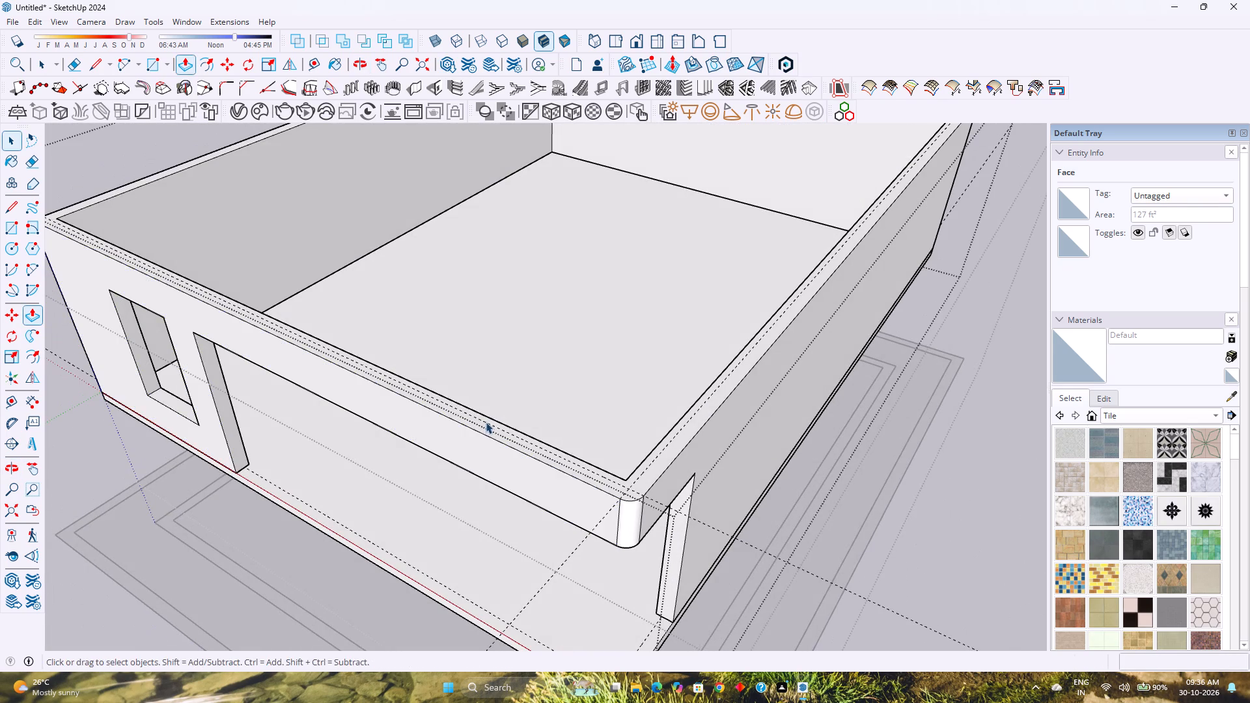
Unhide the frame group.
middle_click_drag(488, 422, 530, 491, "shift")
middle_click(530, 491, "shift")
middle_click_drag(528, 497, 504, 475)
middle_click(504, 475)
scroll(506, 457, "down", 2)
middle_click_drag(523, 457, 561, 410)
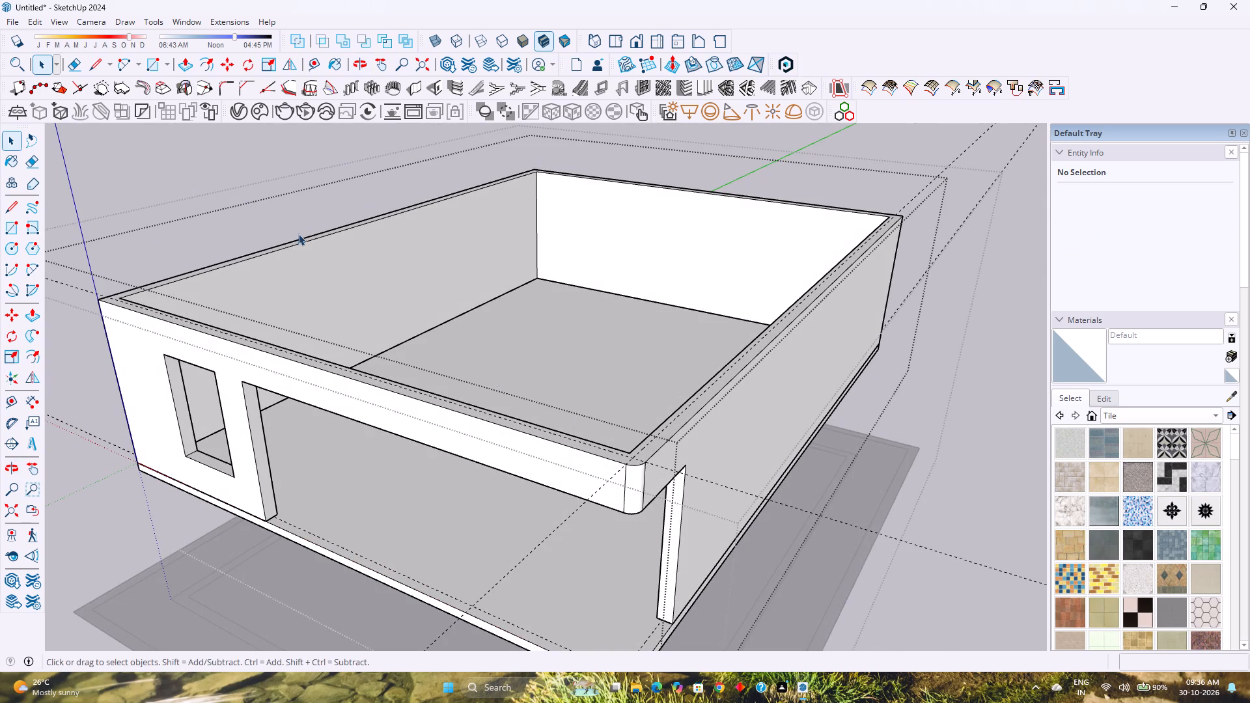
left_click(29, 17)
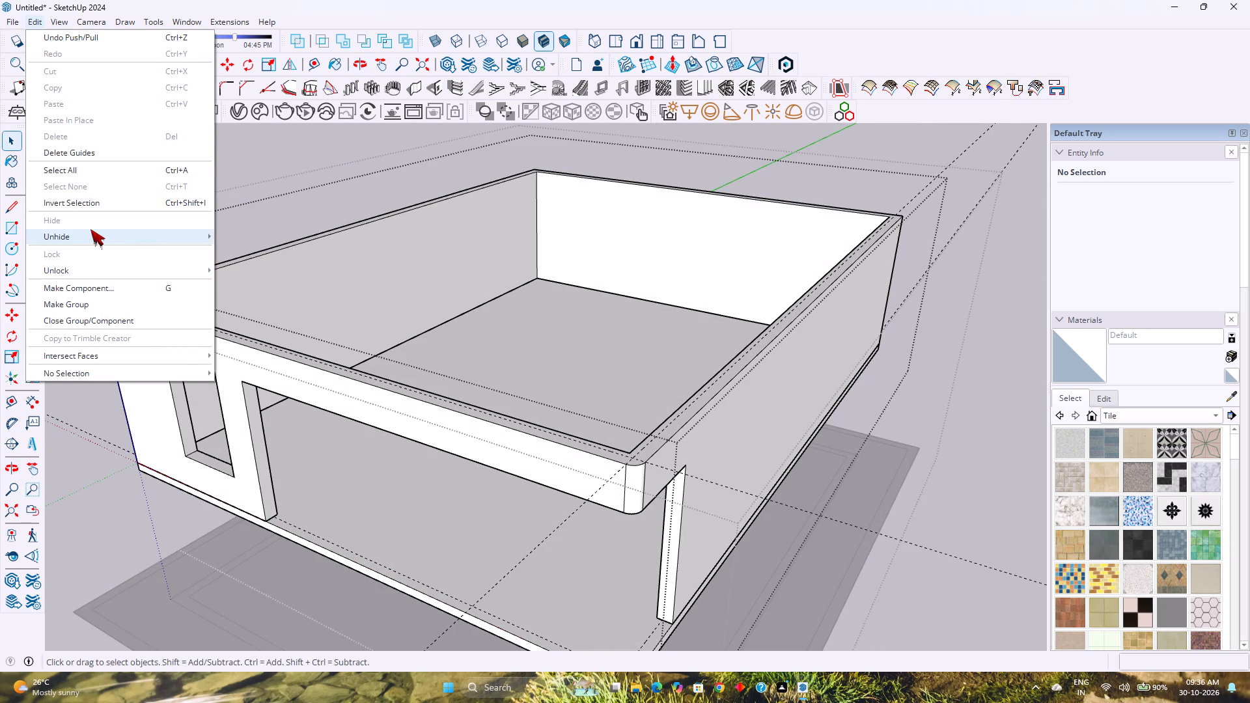
left_click(236, 245)
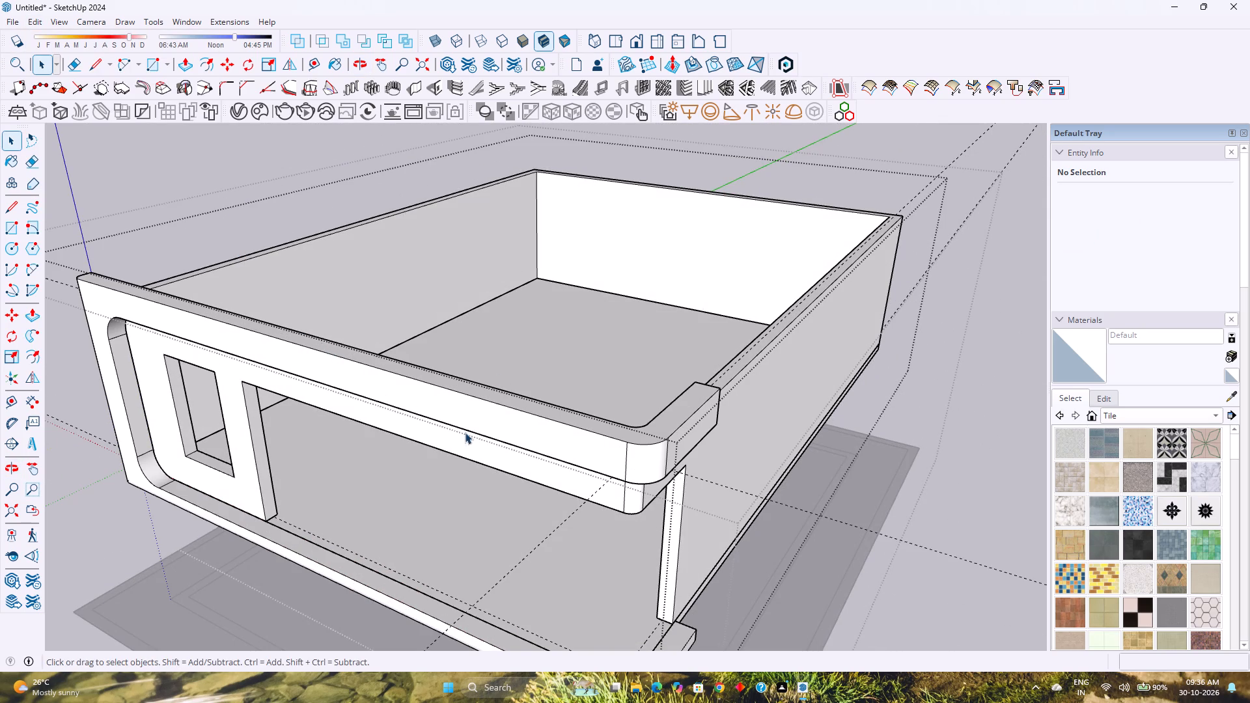
Examine how the rounded frame fits around the rounded wall and slab corners.
middle_click_drag(465, 432, 303, 359)
middle_click(302, 359)
scroll(298, 351, "down", 2)
scroll(419, 549, "up", 2)
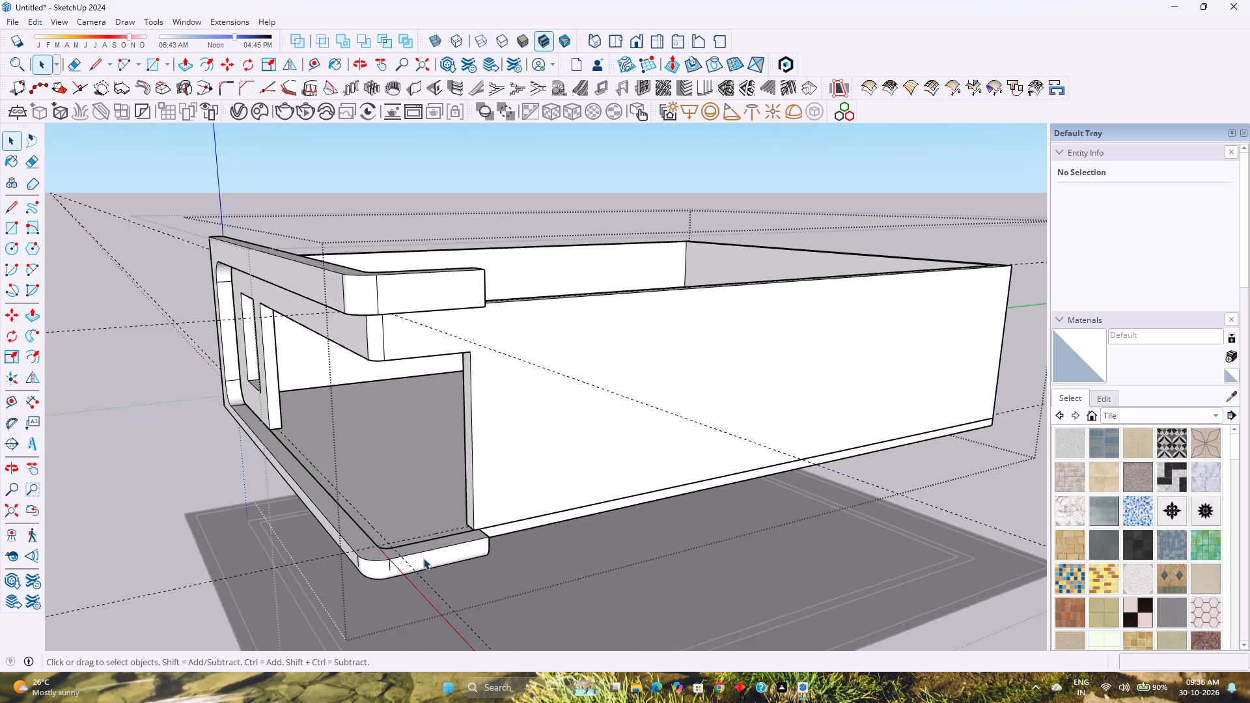
scroll(423, 558, "up", 3)
middle_click_drag(403, 564, 270, 623)
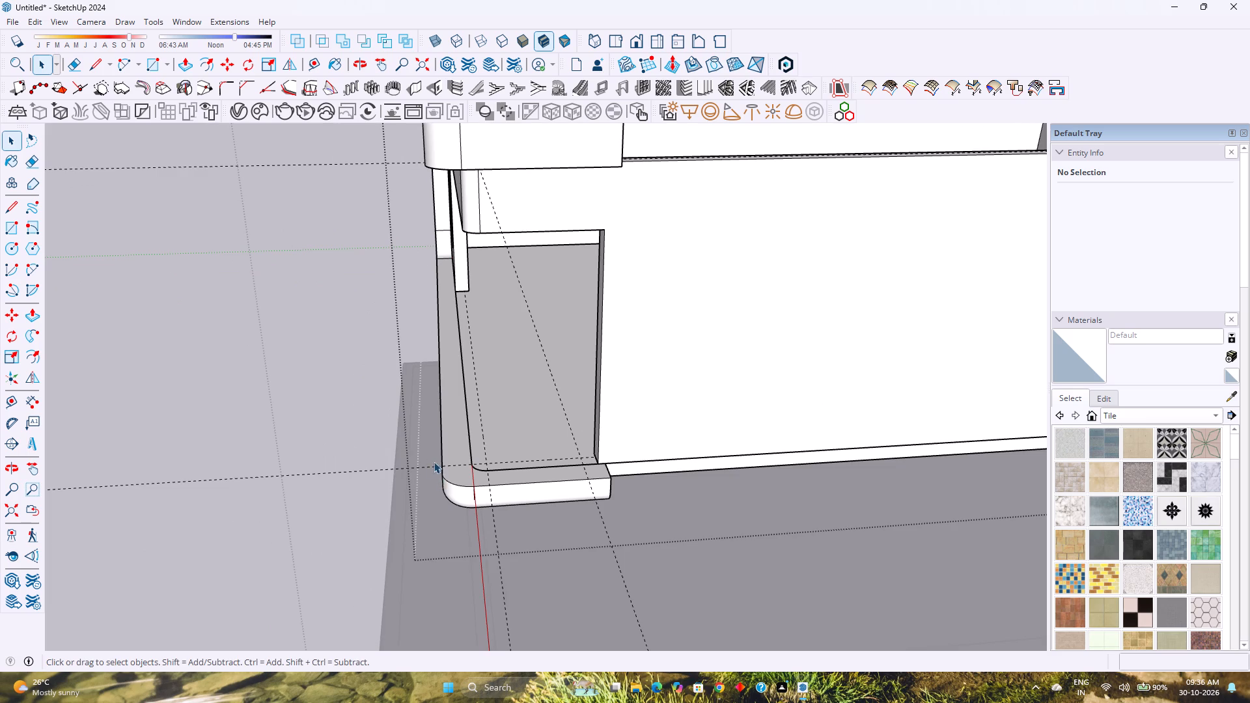
middle_click_drag(434, 462, 581, 441)
middle_click(581, 441)
scroll(579, 428, "down", 2)
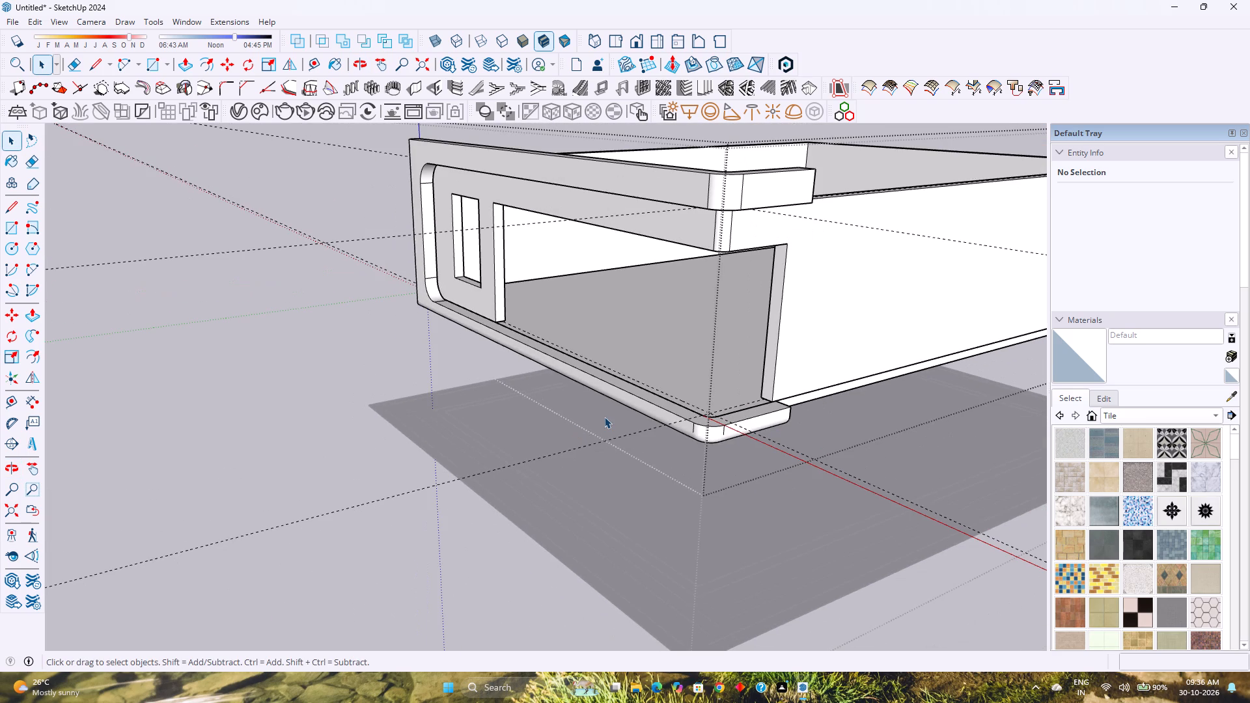
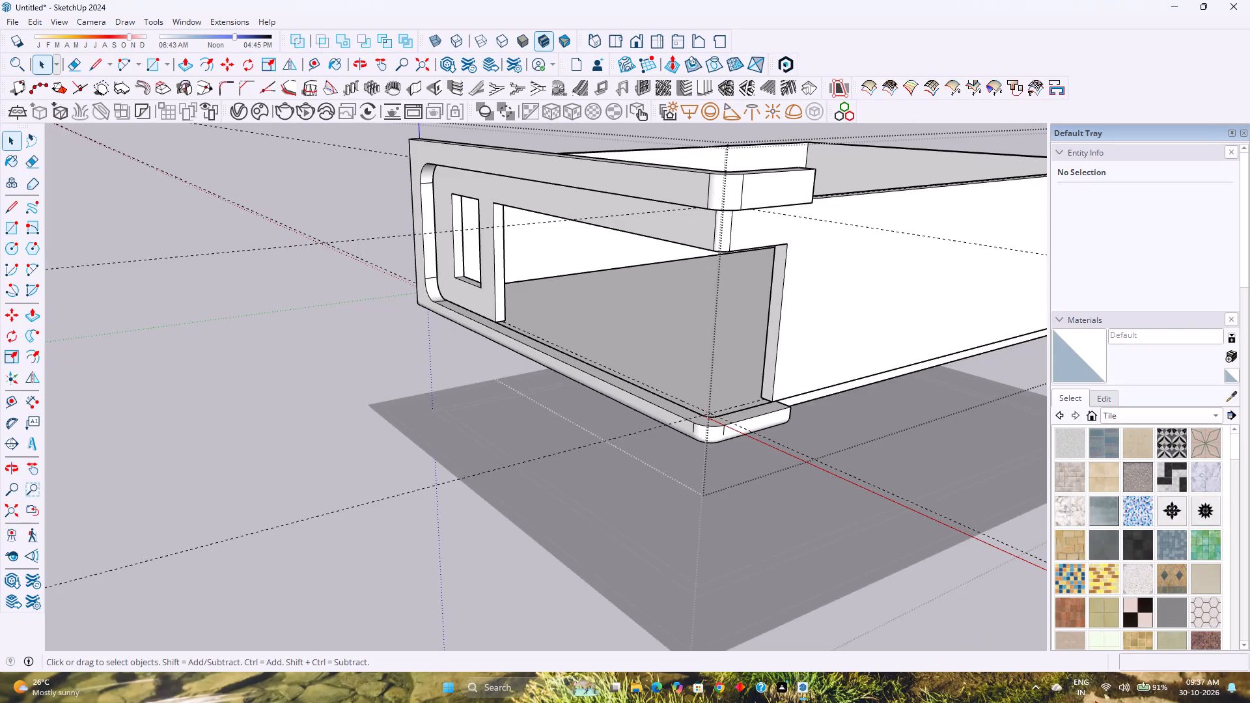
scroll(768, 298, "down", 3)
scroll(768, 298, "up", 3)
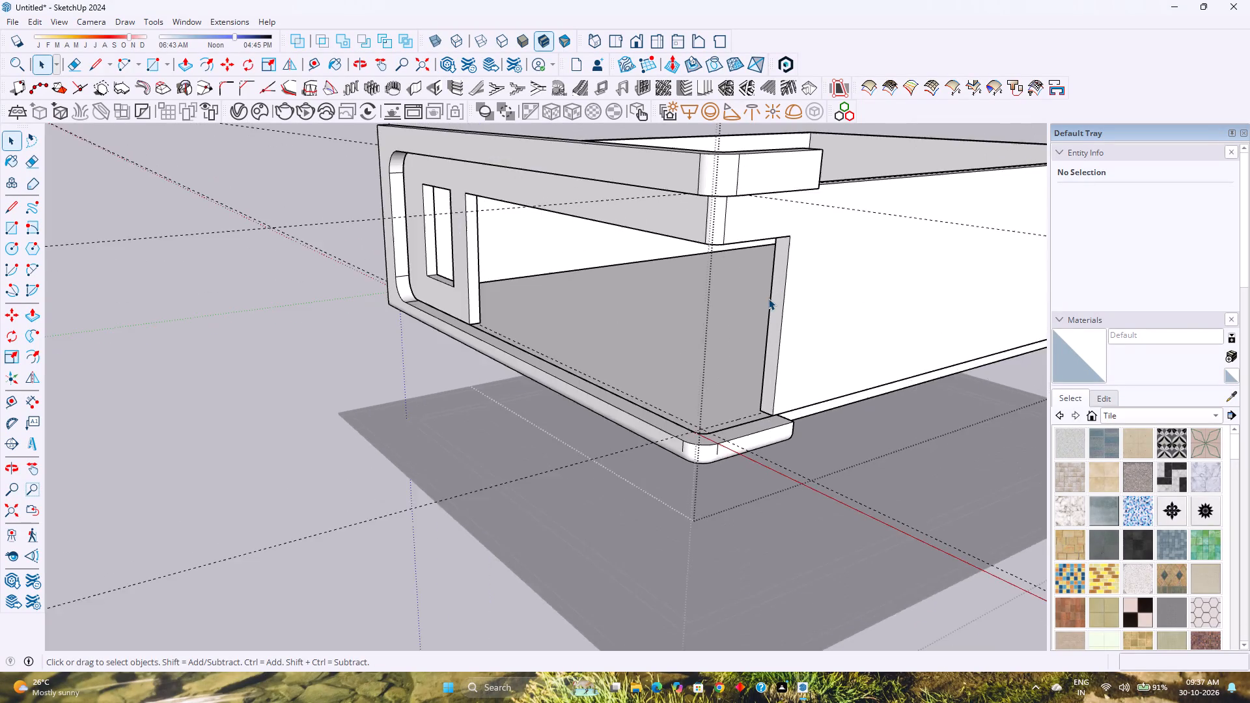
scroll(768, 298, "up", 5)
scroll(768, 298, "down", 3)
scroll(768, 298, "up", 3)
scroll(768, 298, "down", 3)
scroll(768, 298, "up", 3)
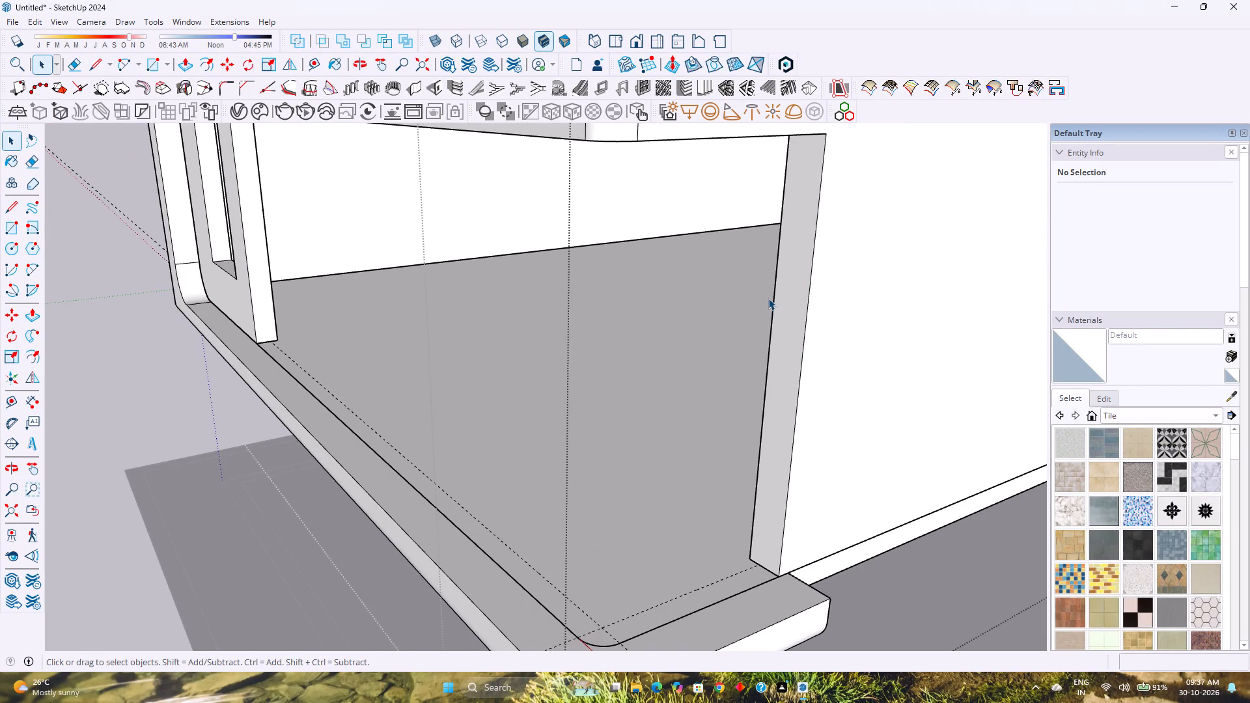
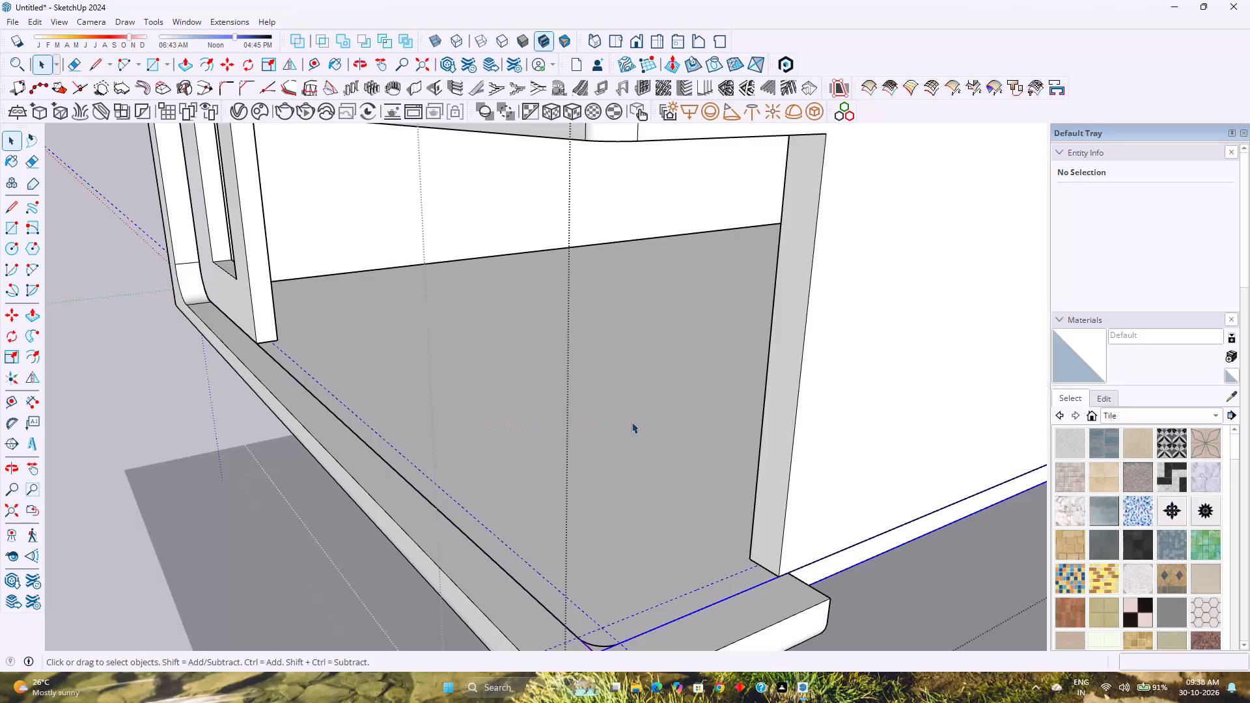
Examine the front wall's window and wide opening, including the opening's side face, where they meet the rounded frame.
left_click(805, 422)
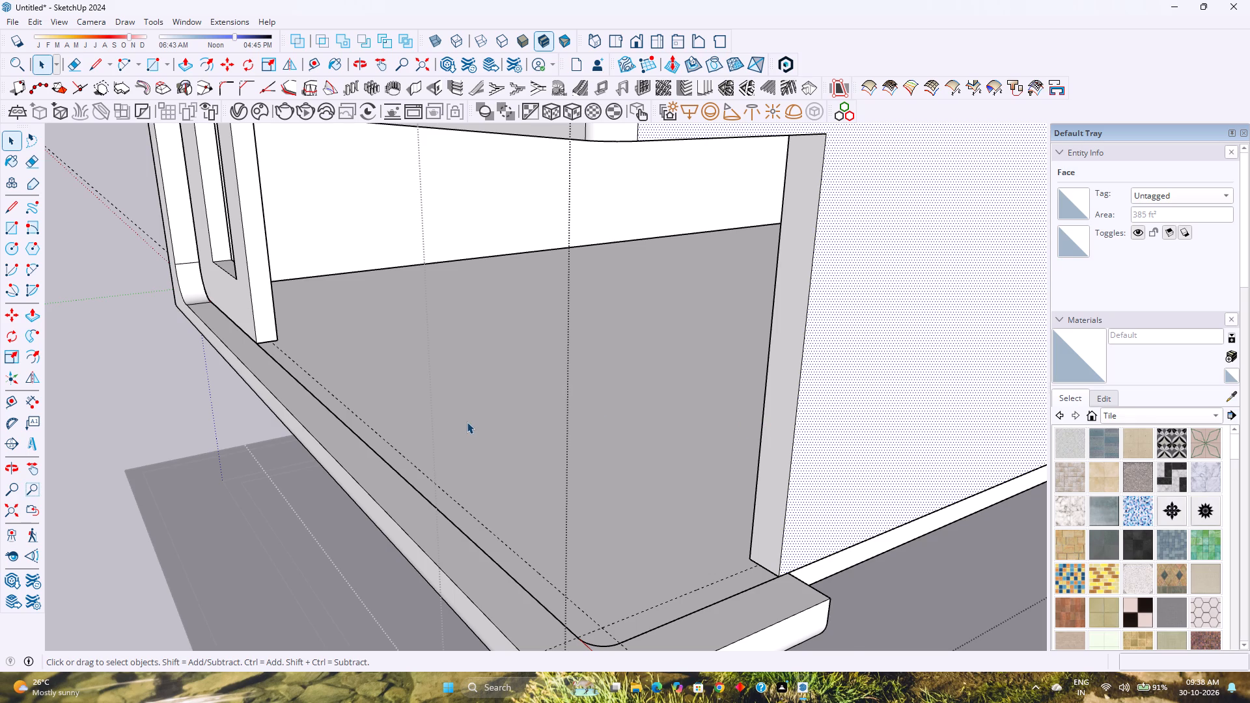
scroll(467, 422, "down", 4)
middle_click_drag(398, 409, 624, 473)
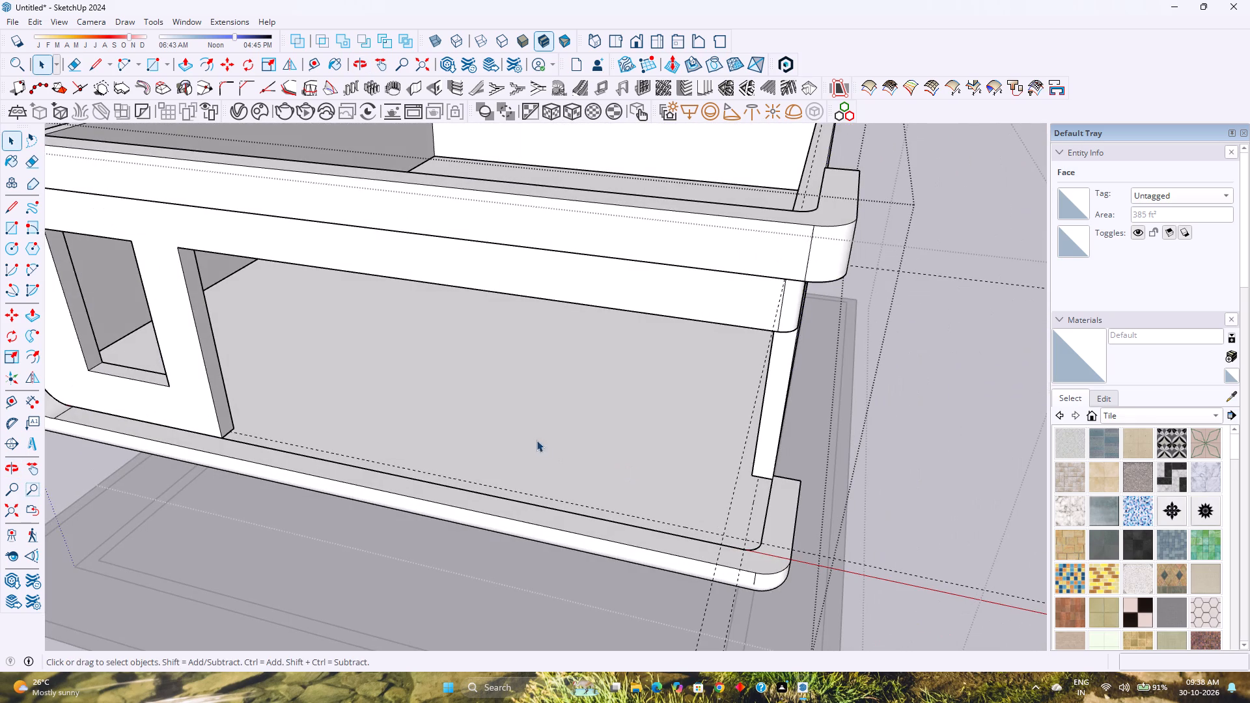
middle_click_drag(498, 435, 660, 544, "shift")
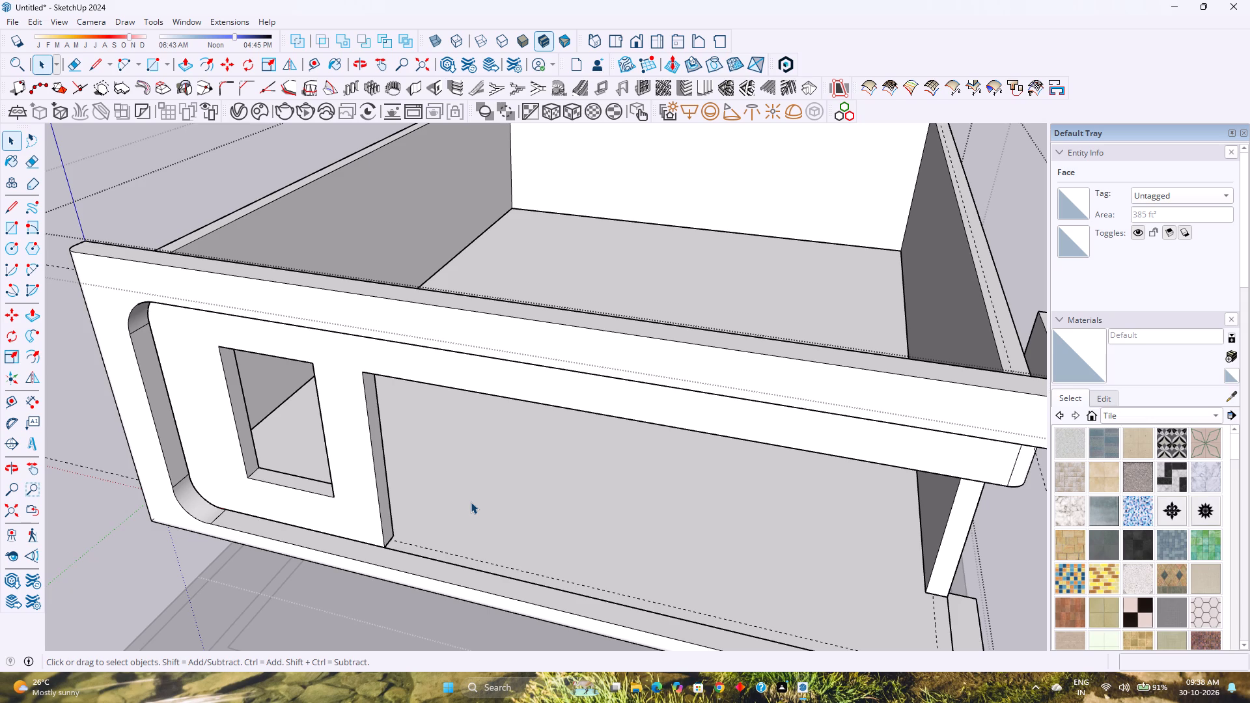
double_click(381, 508)
scroll(363, 514, "up", 4)
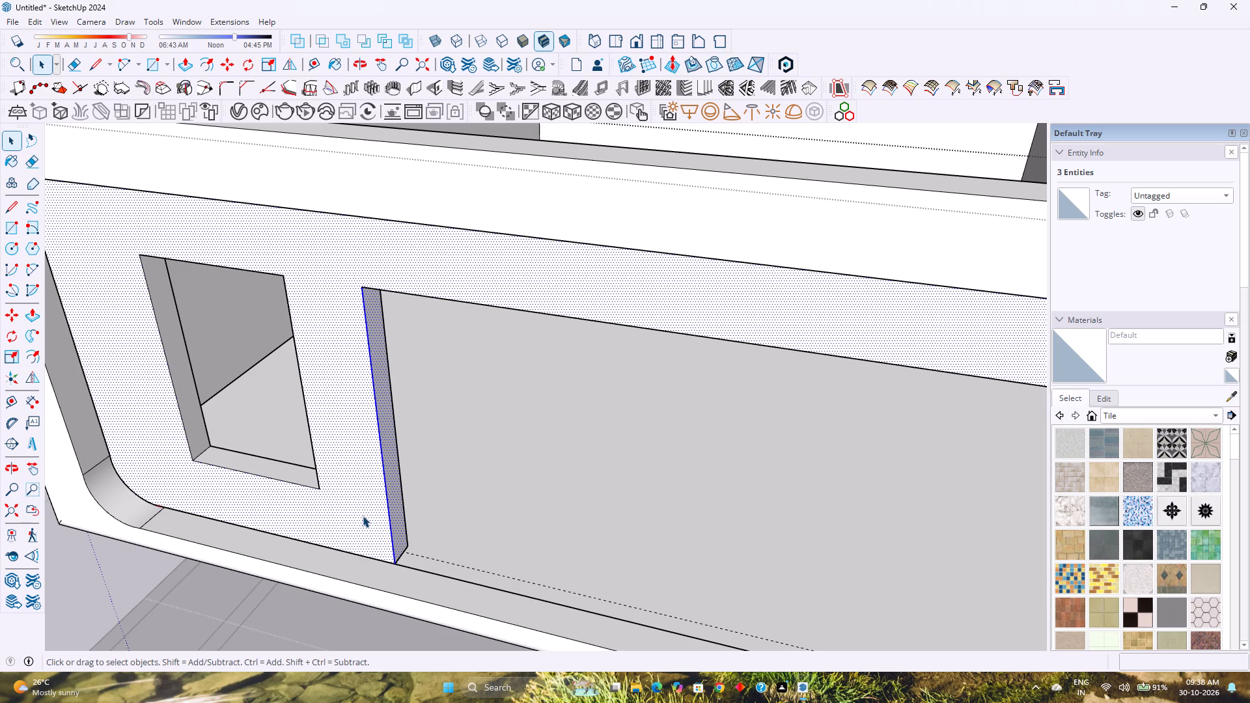
scroll(363, 512, "down", 4)
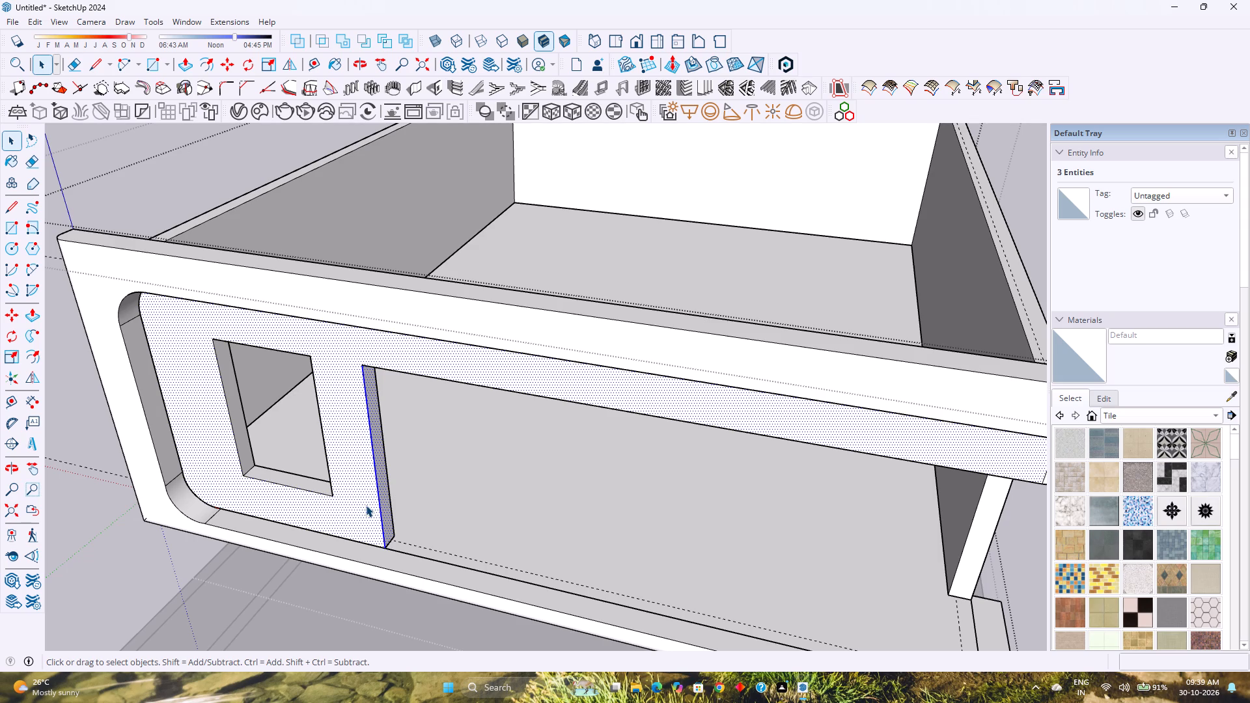
scroll(365, 506, "down", 1)
scroll(365, 506, "up", 2)
scroll(365, 506, "down", 3)
scroll(365, 506, "up", 3)
scroll(365, 506, "down", 3)
scroll(365, 506, "up", 3)
scroll(365, 506, "down", 3)
scroll(365, 506, "up", 1)
scroll(365, 506, "down", 1)
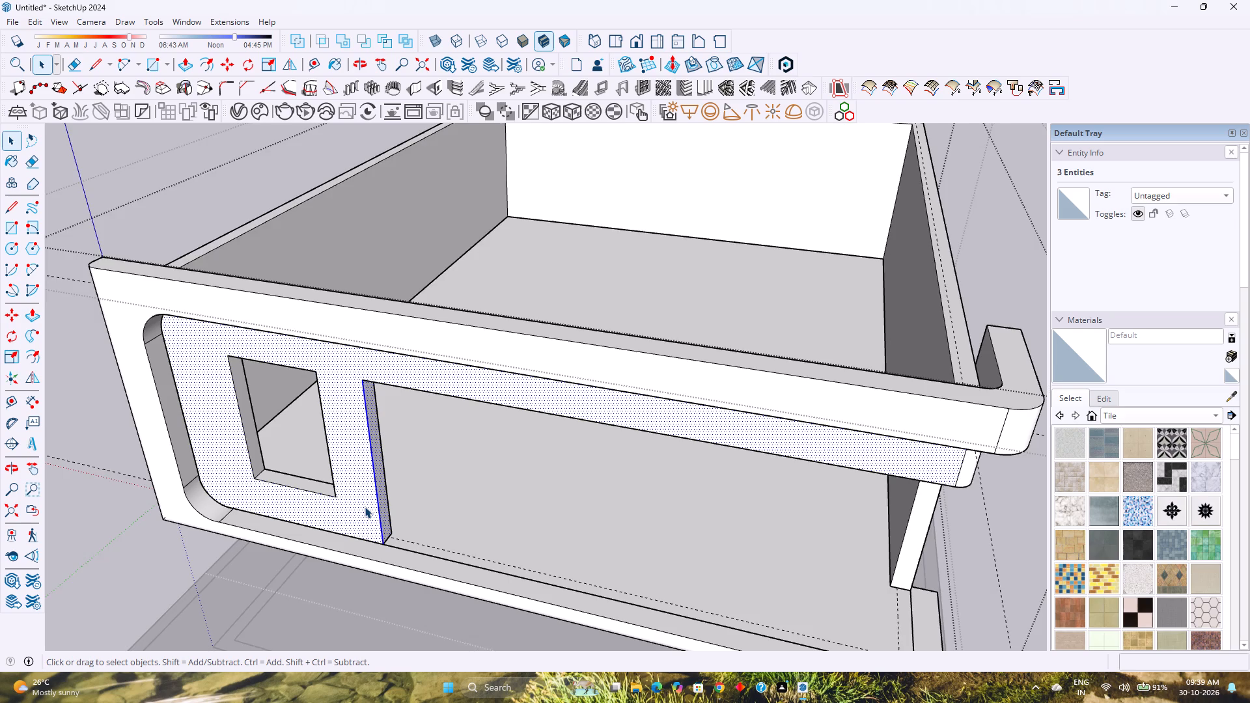
scroll(365, 506, "up", 1)
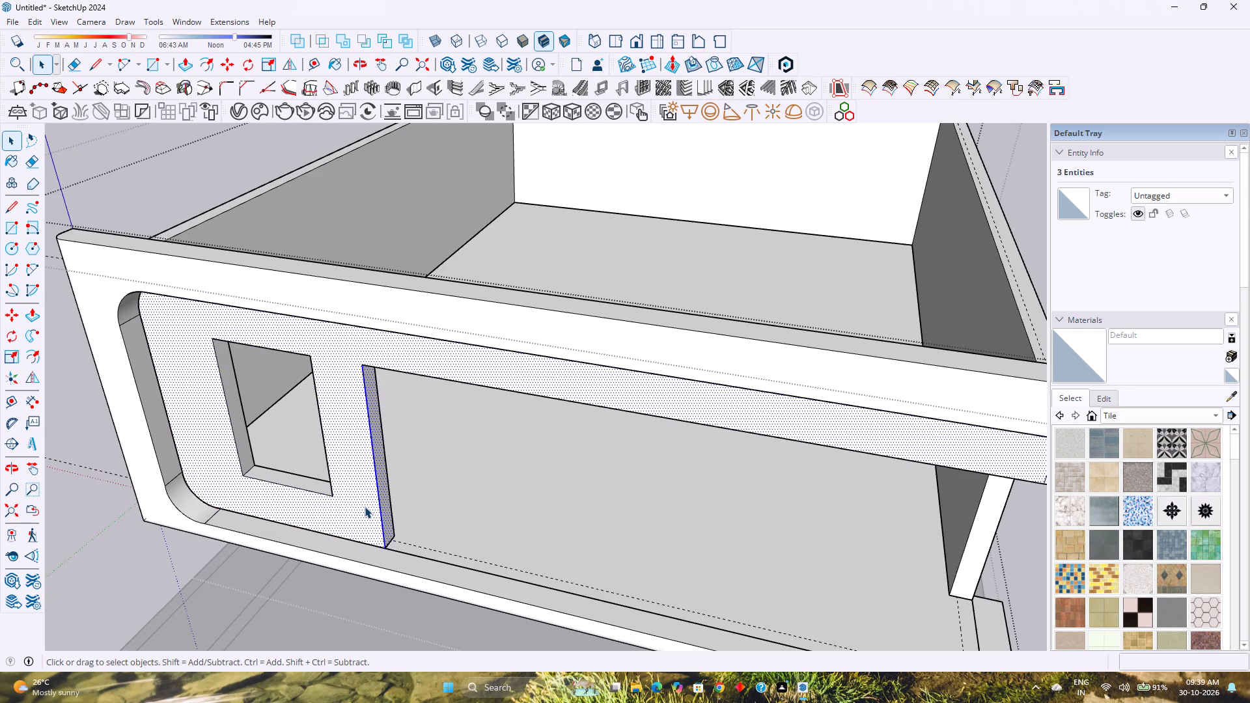
scroll(367, 536, "up", 2)
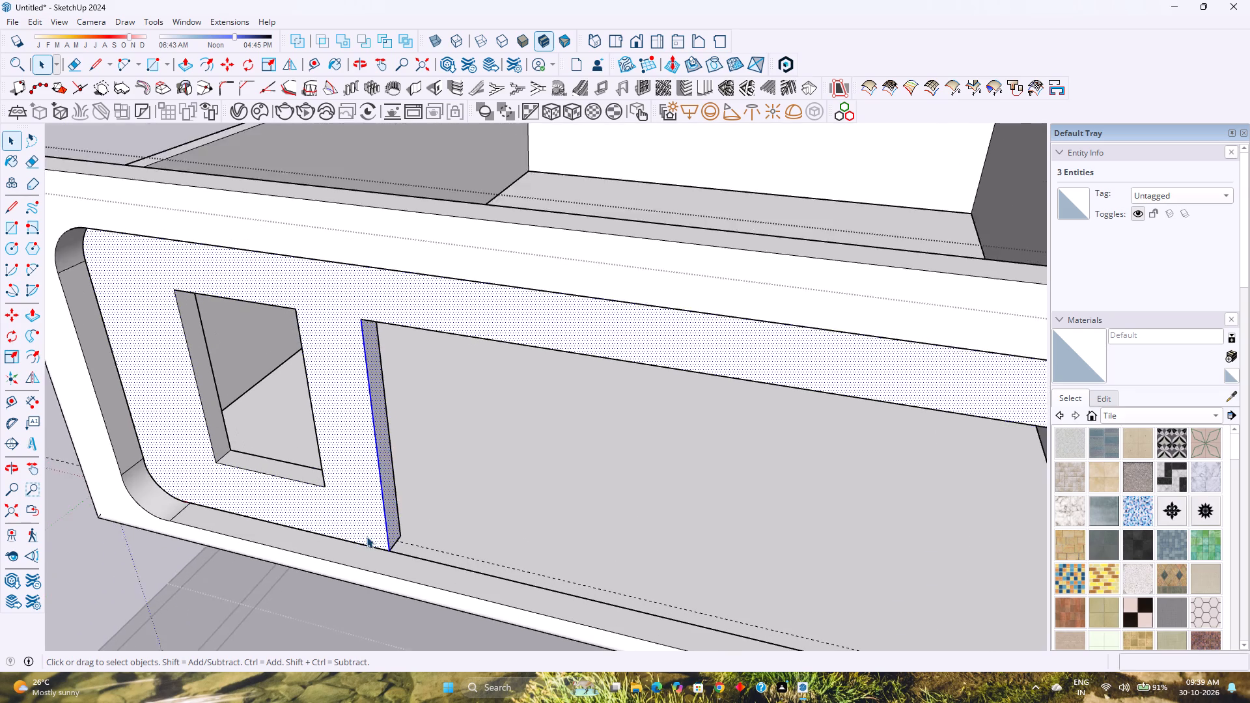
scroll(367, 536, "up", 3)
Hide the rounded front frame group to expose the building's front wall.
middle_click_drag(376, 540, 391, 577)
scroll(391, 551, "down", 8)
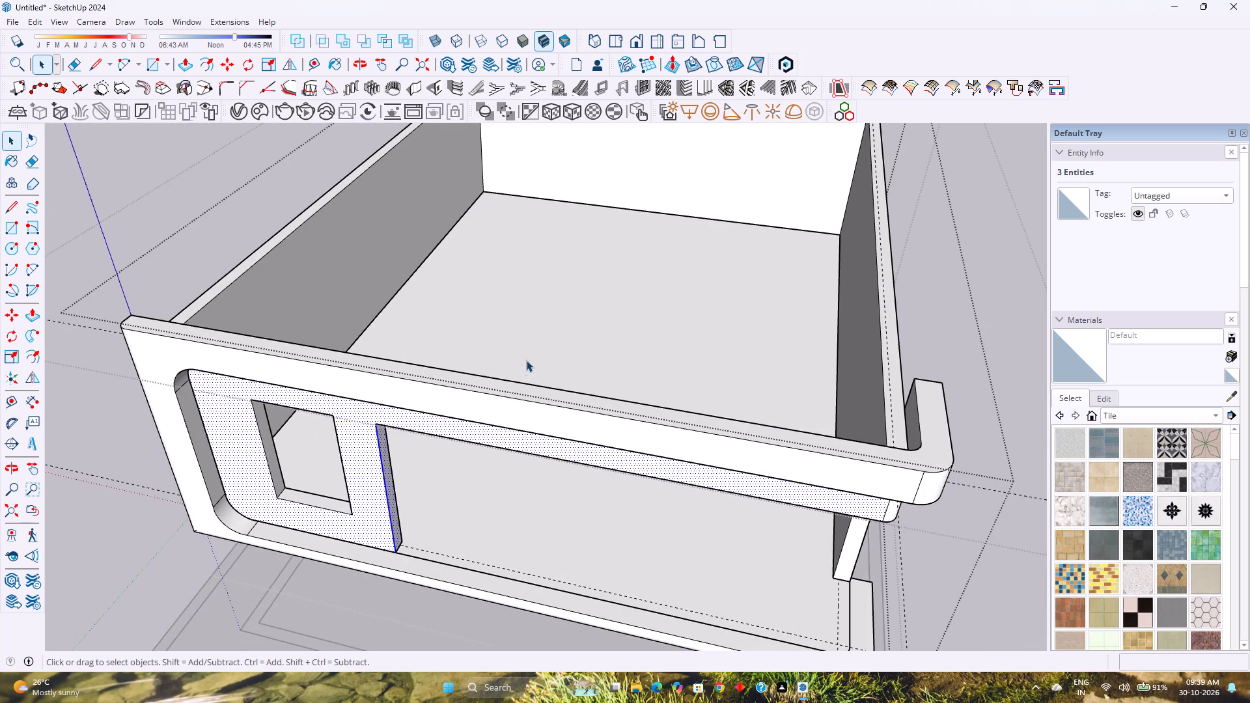
left_click(477, 402)
right_click(477, 402)
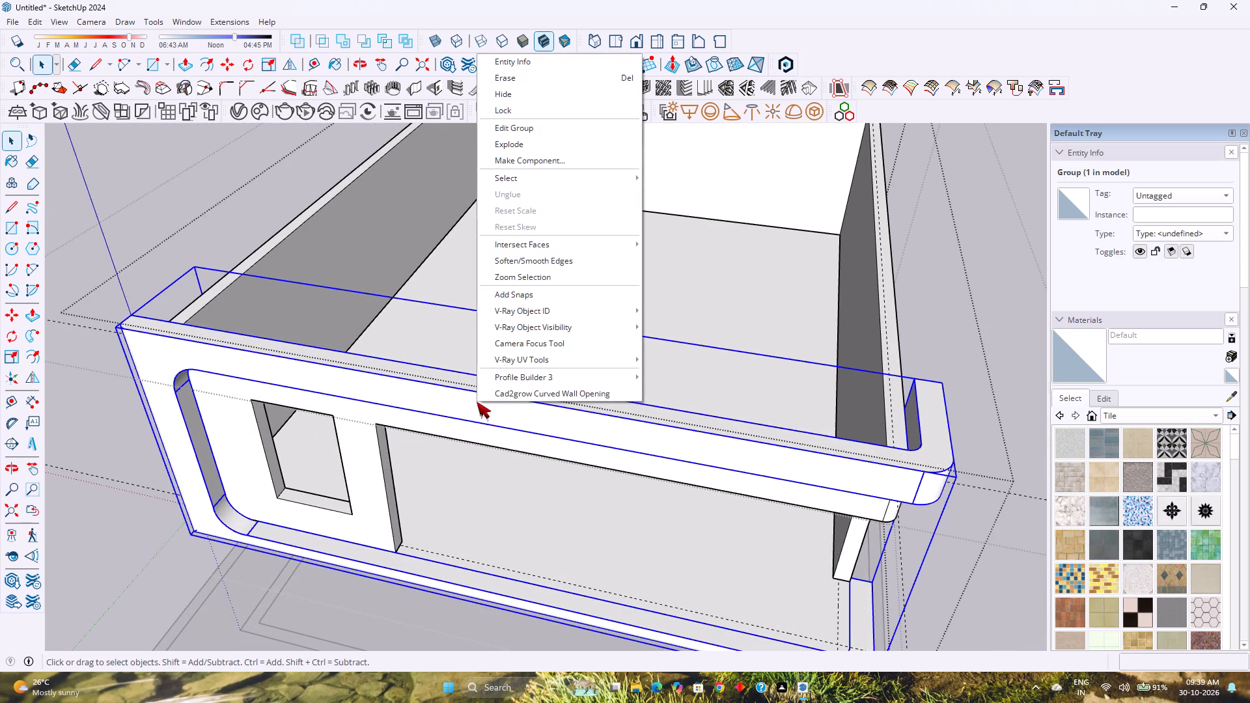
left_click(521, 92)
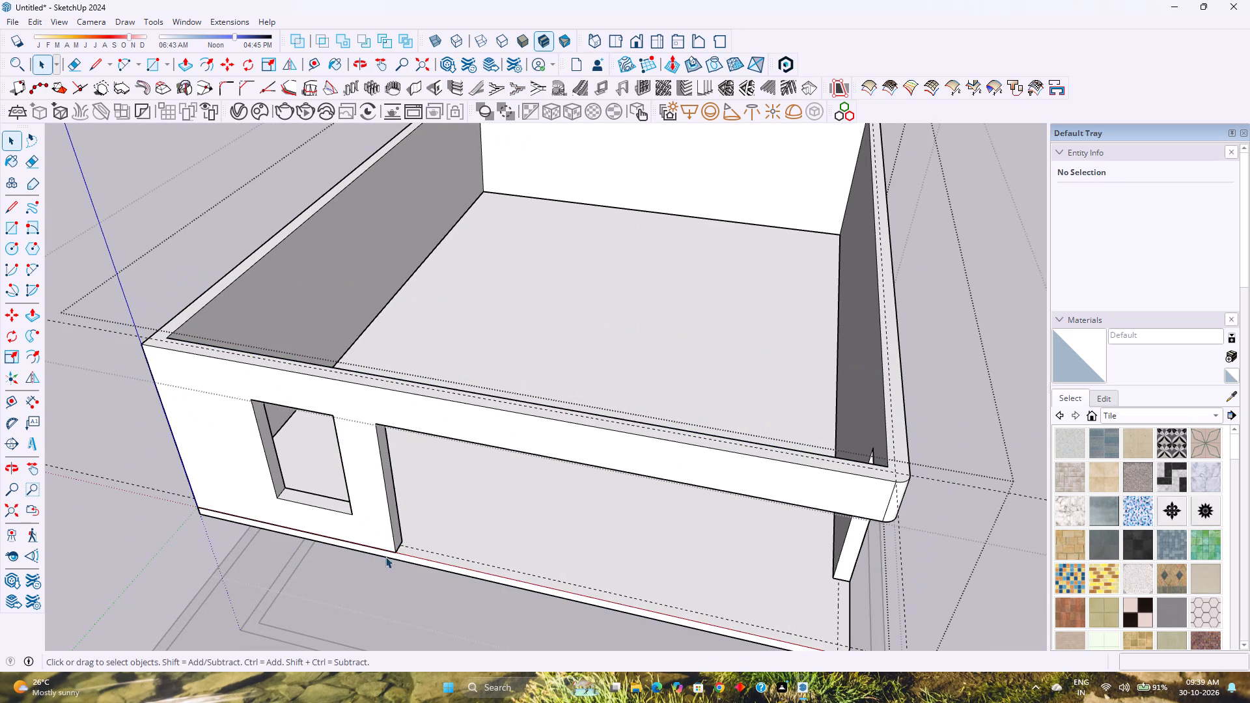
Hide the base slab group beneath the walls.
middle_click_drag(385, 557, 404, 509)
middle_click(404, 509)
left_click(510, 465)
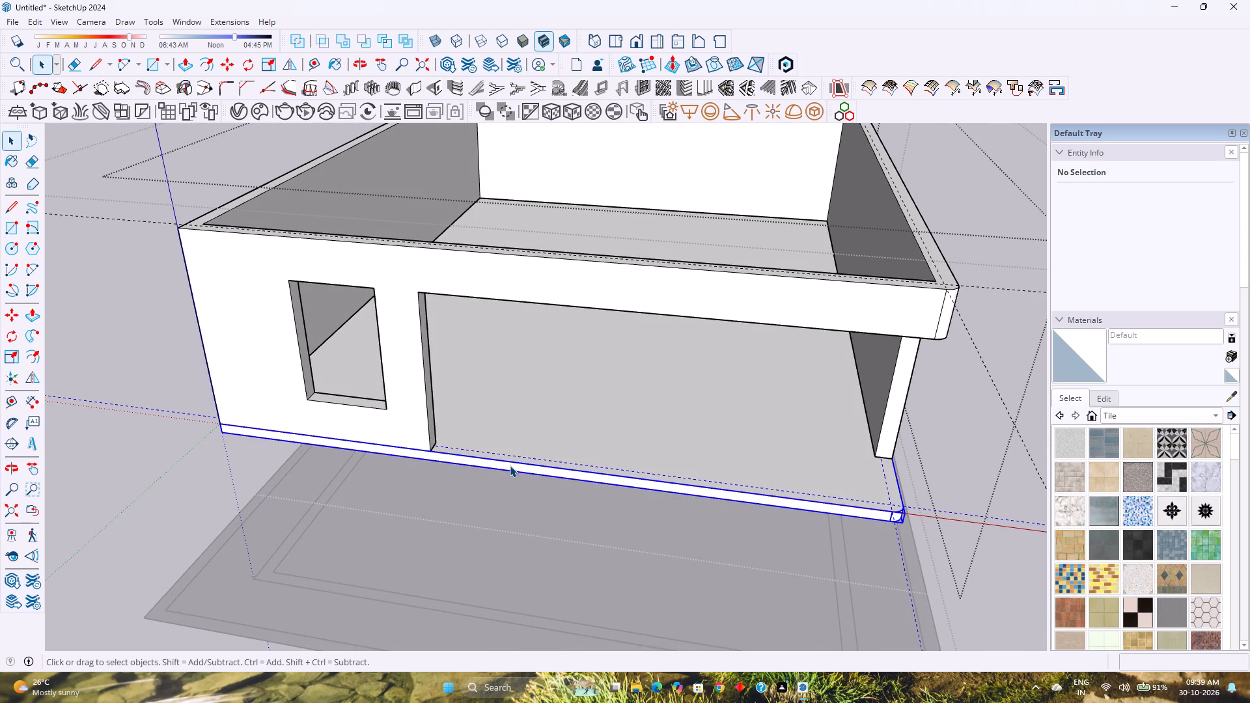
right_click(510, 465)
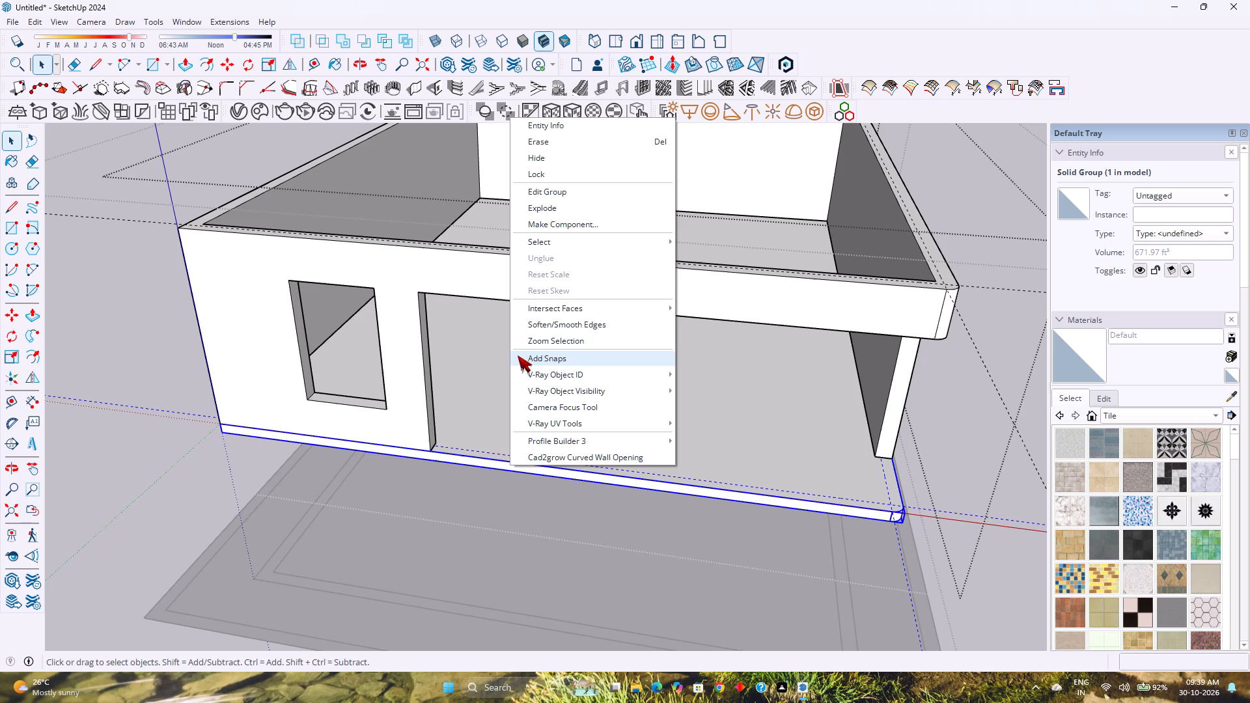
right_click_drag(518, 356, 565, 312)
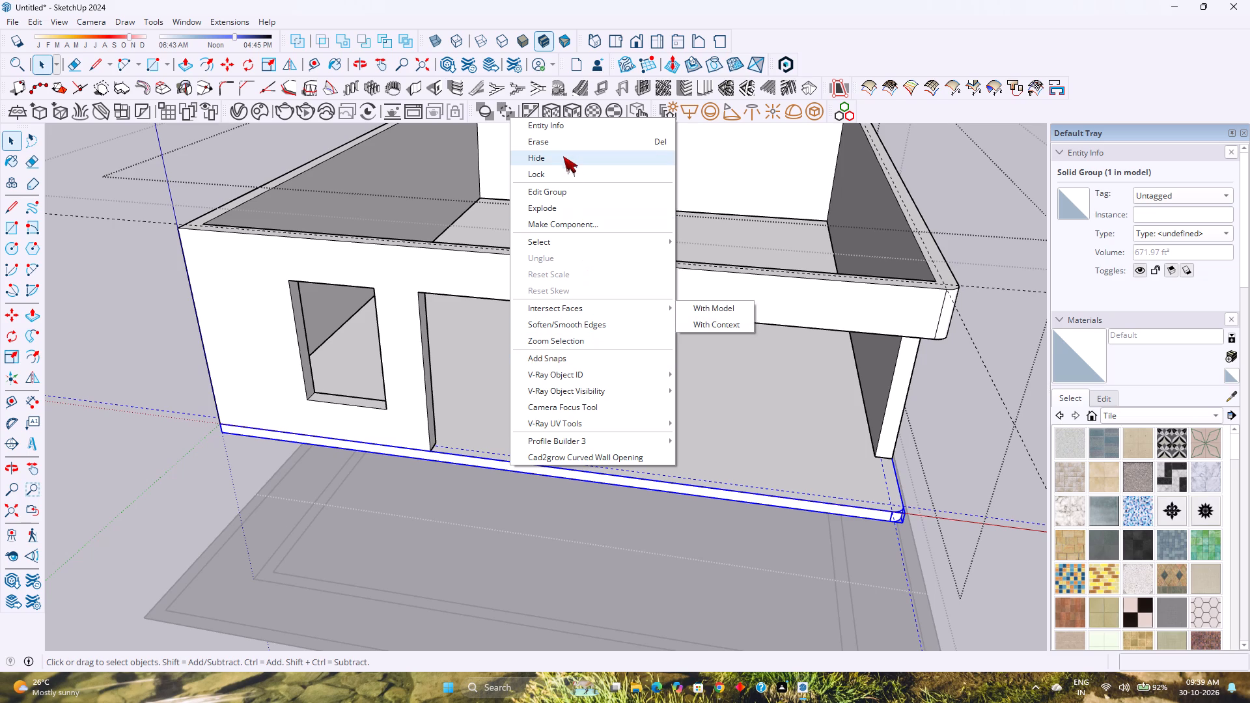
left_click(562, 152)
Place guides on the underside of the wall end beside the opening, 3" from its inner edge and 6" from its end edge.
scroll(449, 372, "up", 1)
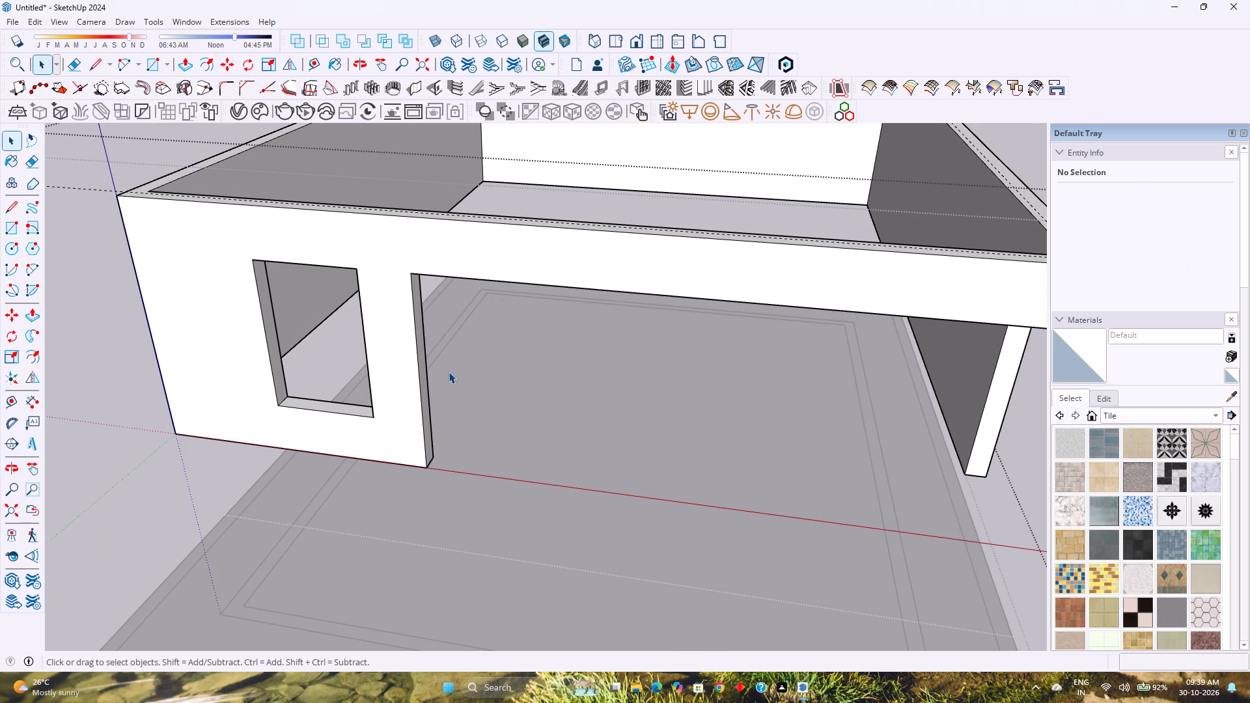
middle_click_drag(421, 378, 409, 473, "shift")
middle_click(409, 473, "shift")
scroll(409, 476, "up", 1, "shift")
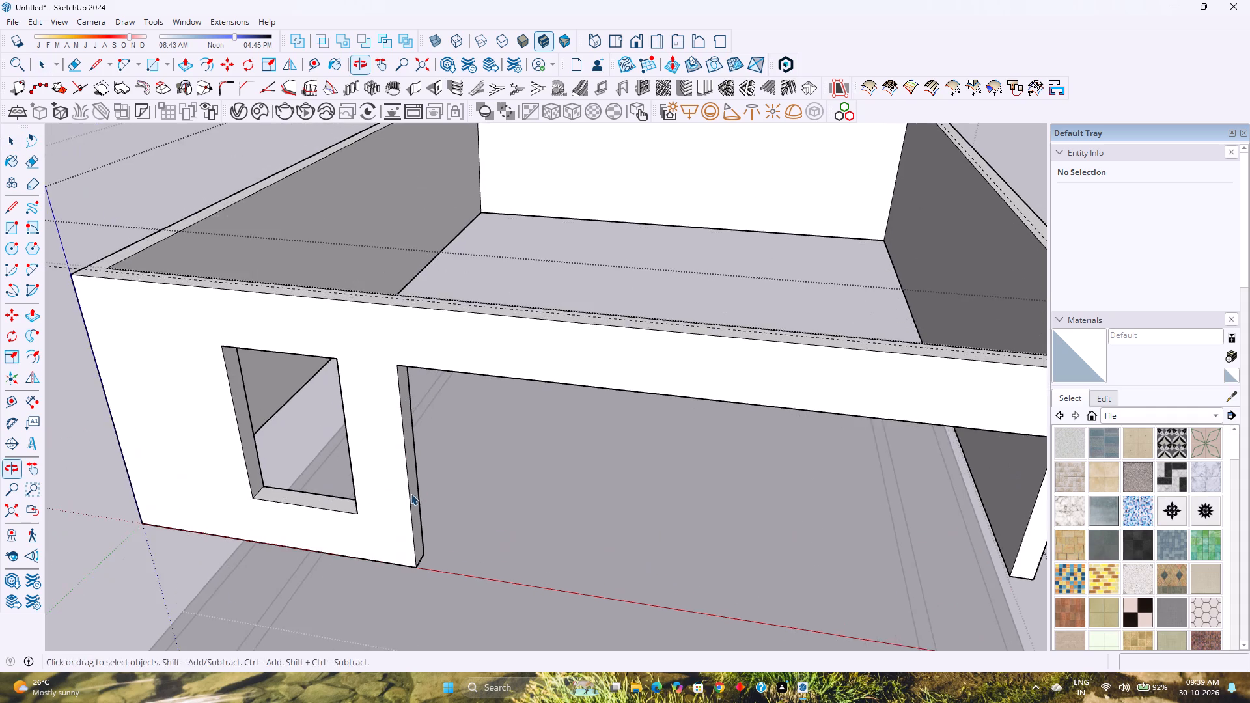
middle_click_drag(411, 493, 435, 360)
middle_click(435, 360)
middle_click_drag(442, 343, 448, 333)
middle_click(449, 331)
middle_click_drag(389, 445, 430, 360)
middle_click(432, 358)
middle_click_drag(391, 471, 430, 397, "shift")
middle_click_drag(402, 446, 475, 362)
middle_click_drag(357, 499, 429, 428)
scroll(381, 496, "up", 7)
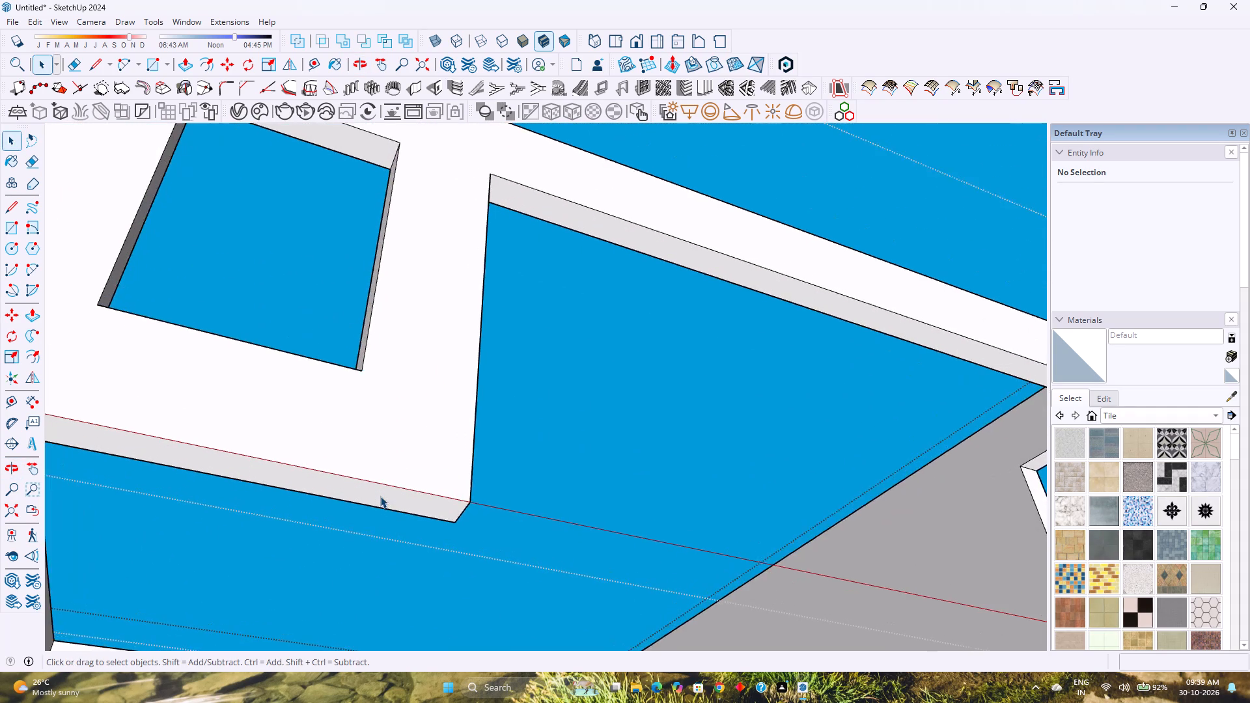
scroll(380, 496, "up", 4)
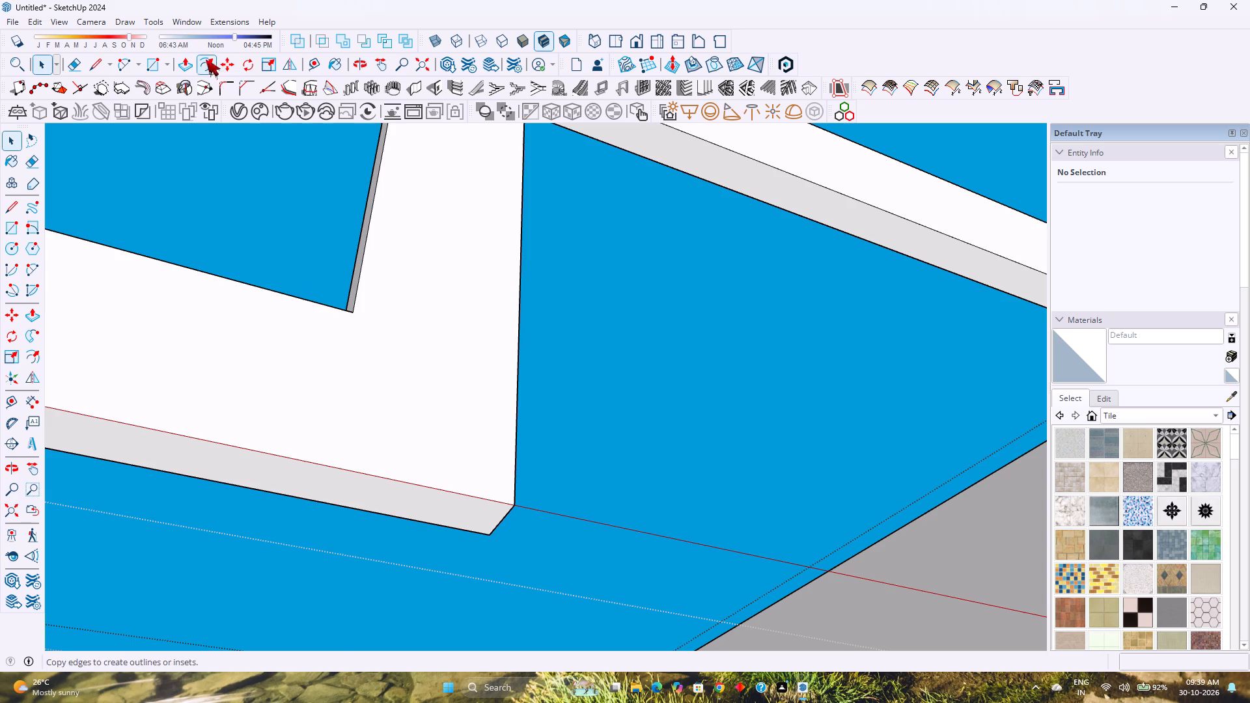
left_click(311, 65)
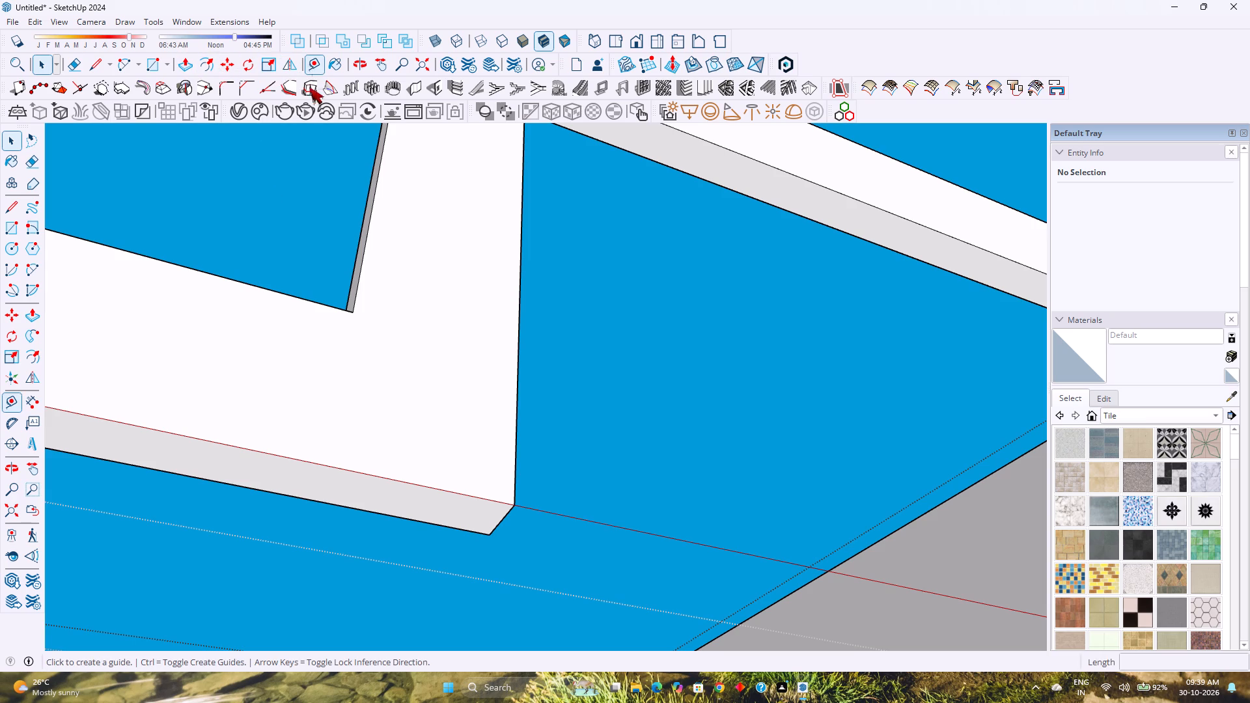
left_click(363, 514)
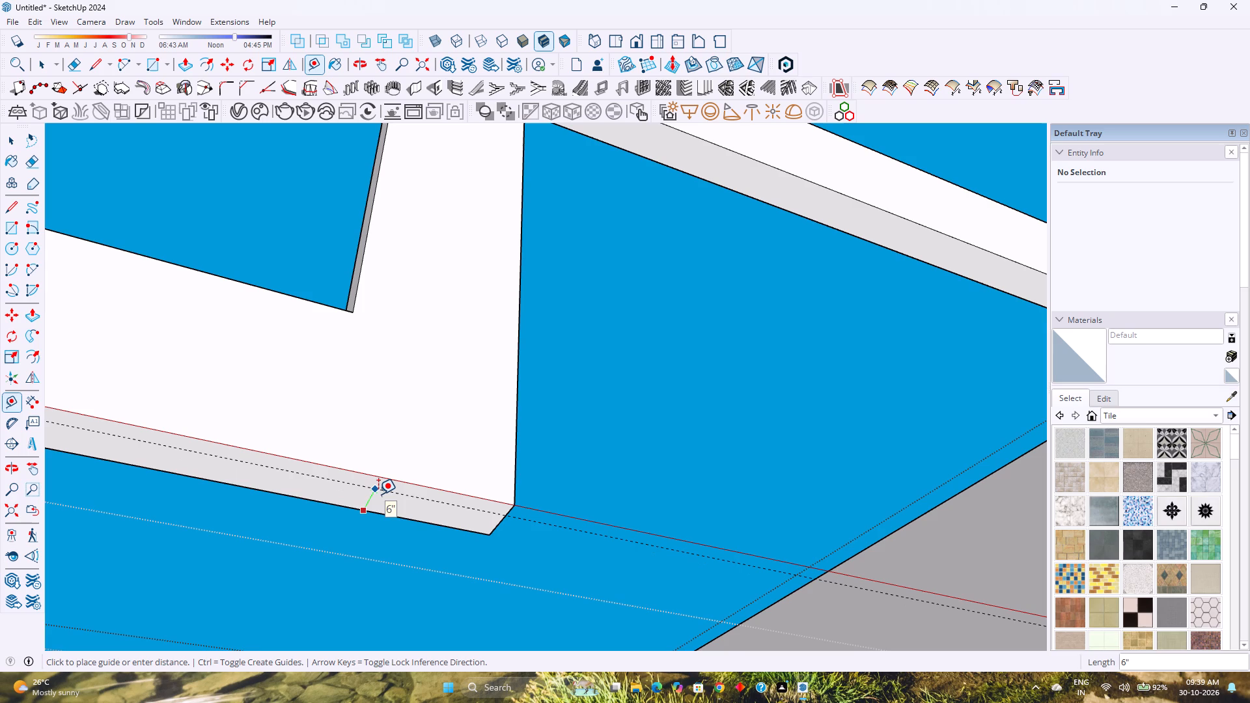
key("3")
key("Return")
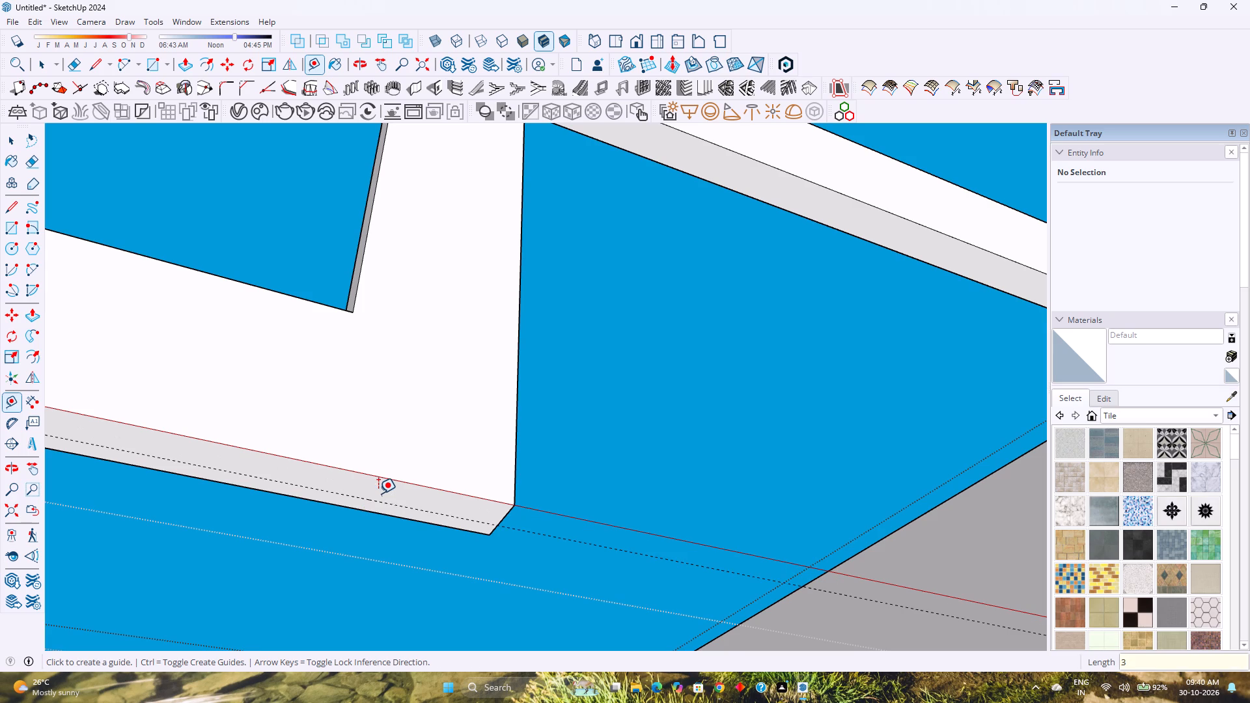
left_click(502, 518)
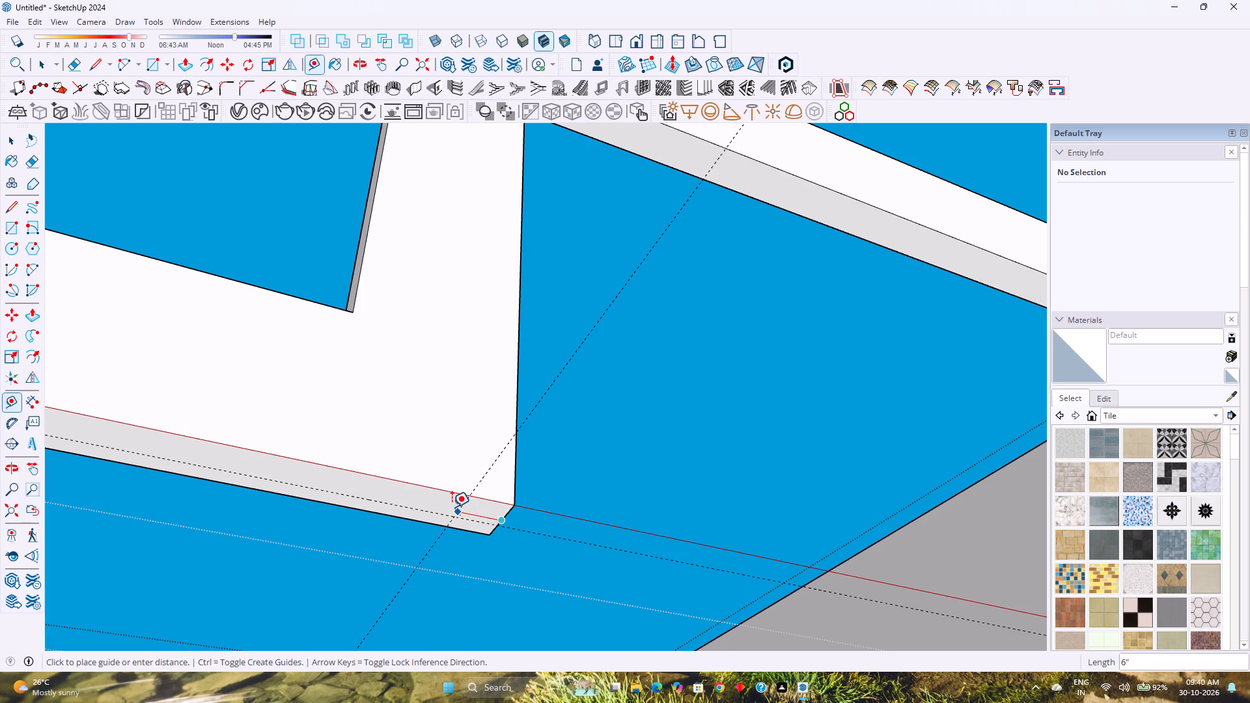
left_click(452, 507)
Draw a 6" radius arc across the wall end's outer corner on the underside, from the outer edge to the end edge along the guides.
scroll(454, 507, "up", 4)
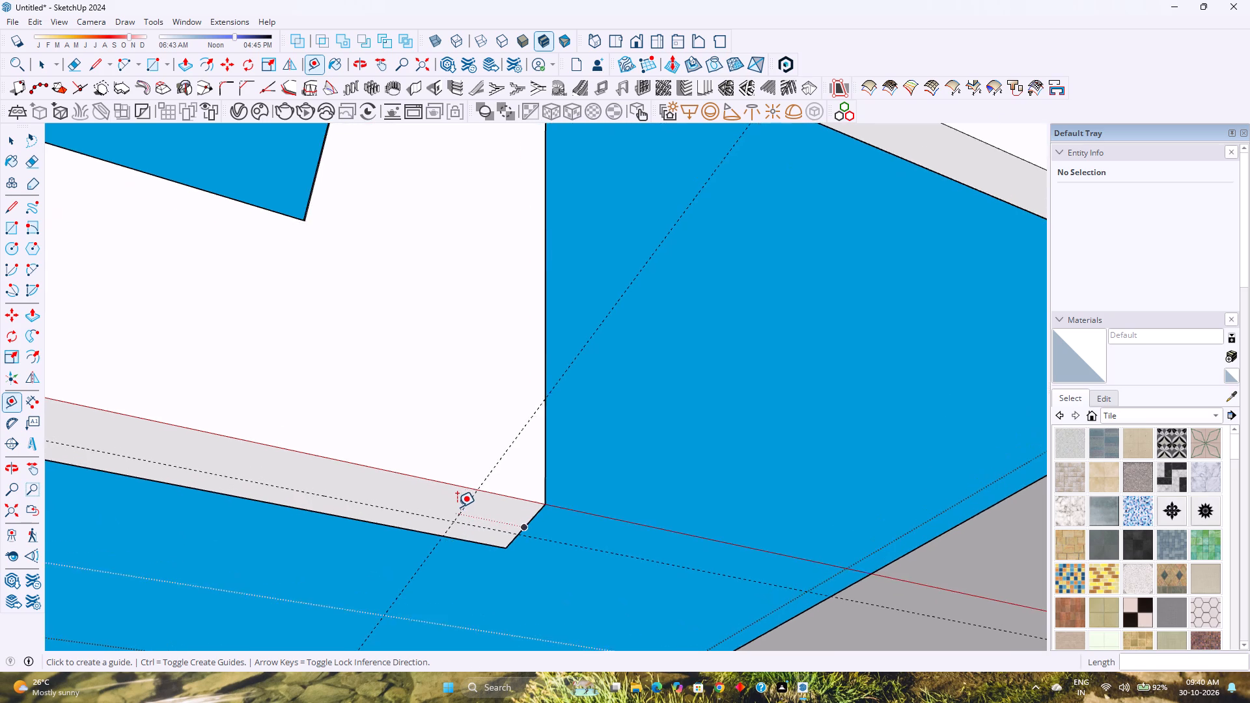
middle_click_drag(457, 507, 556, 396)
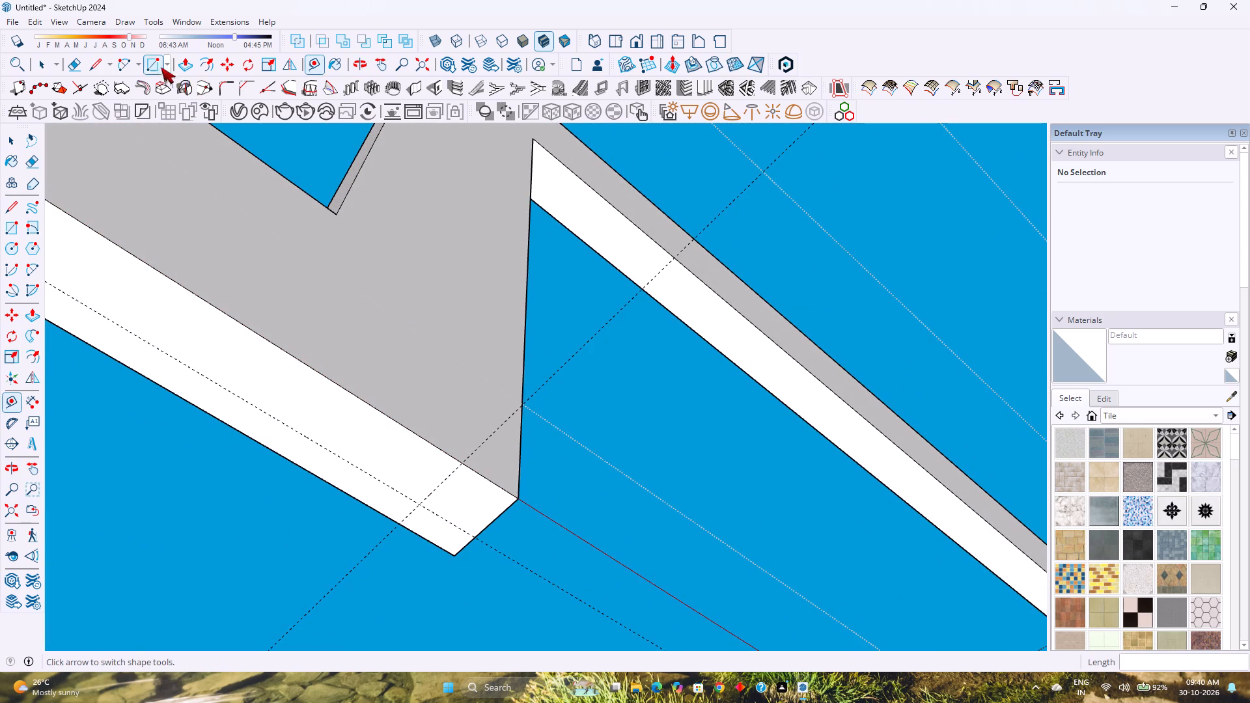
left_click(128, 64)
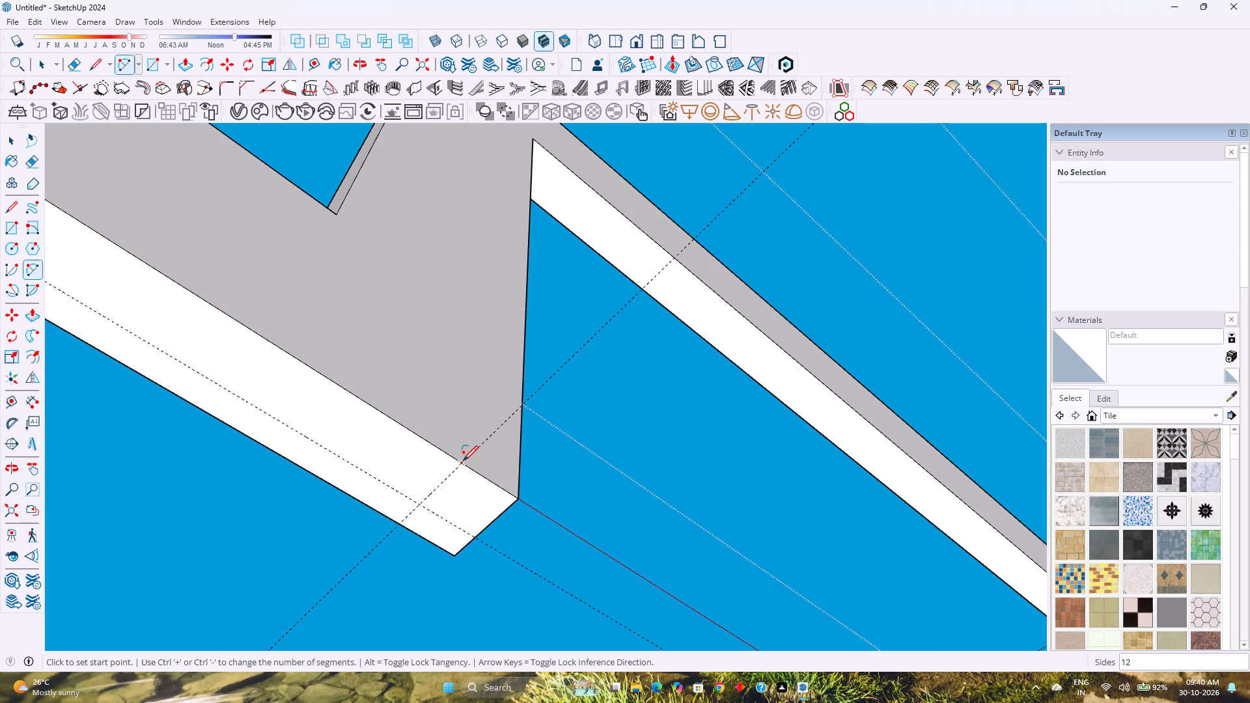
left_click(463, 461)
double_click(477, 539)
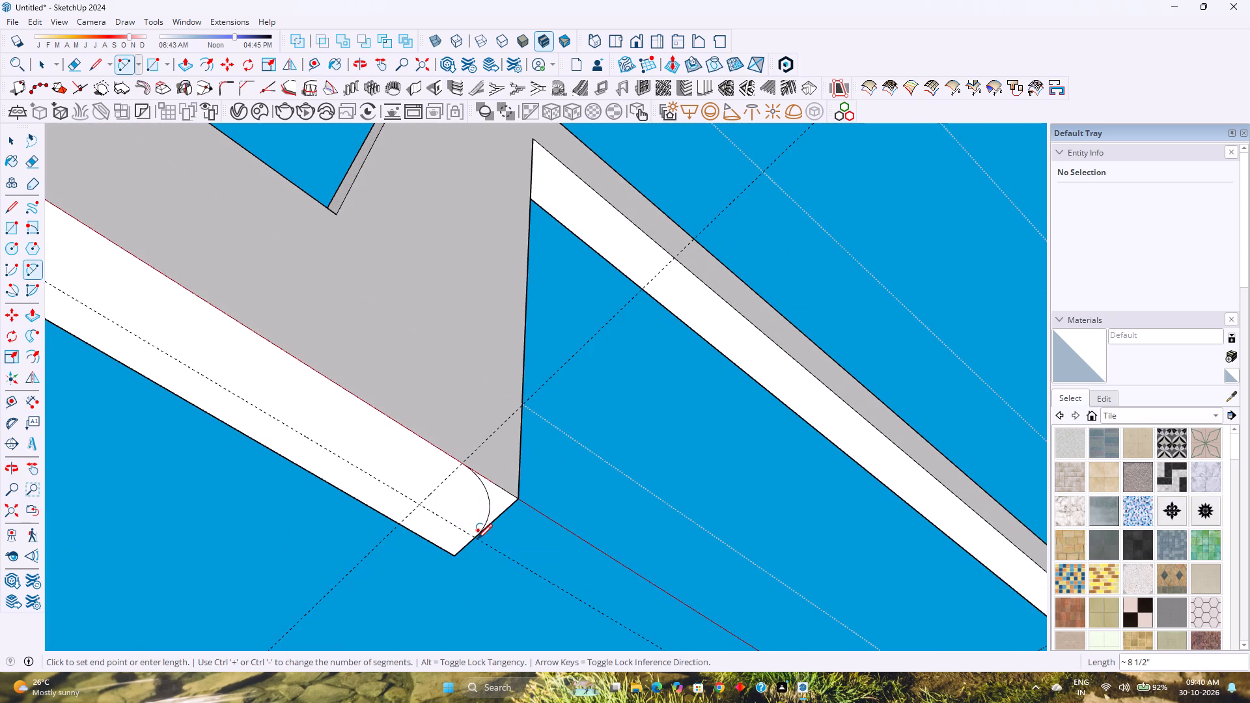
key("space")
Try 120 and 87 segments for the new corner arc, and set its segment count to 85.
scroll(489, 505, "up", 3)
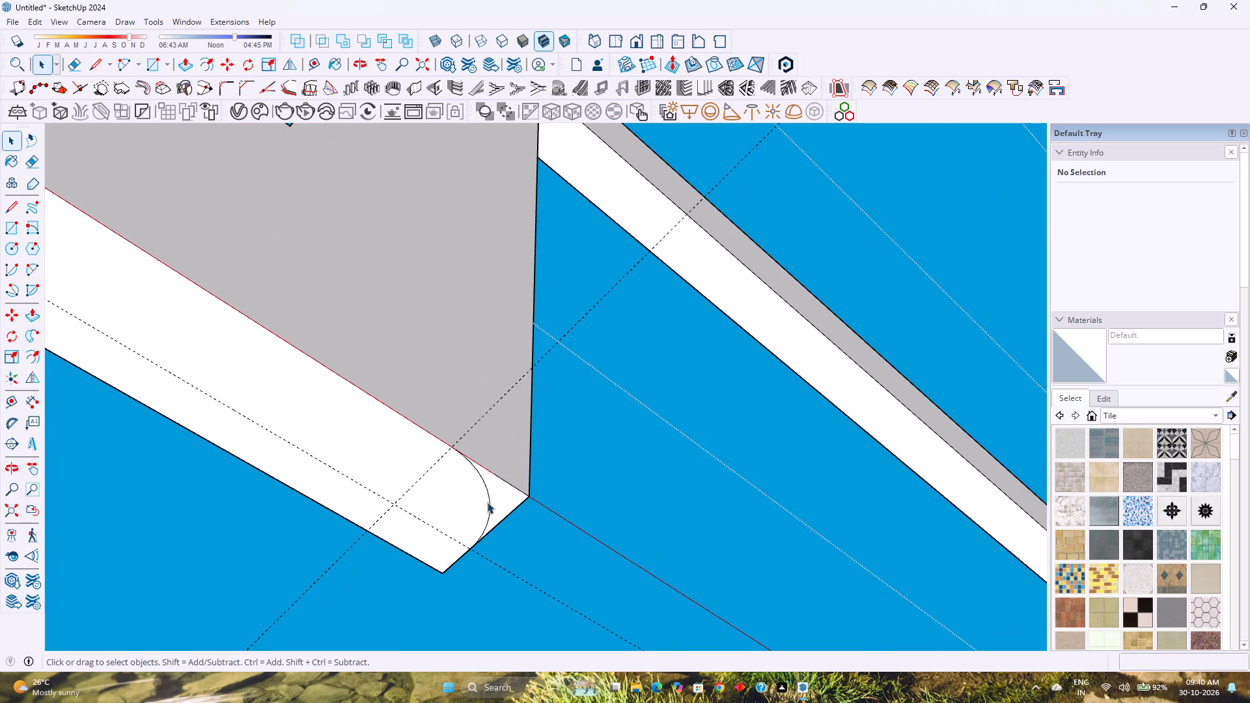
left_click(485, 486)
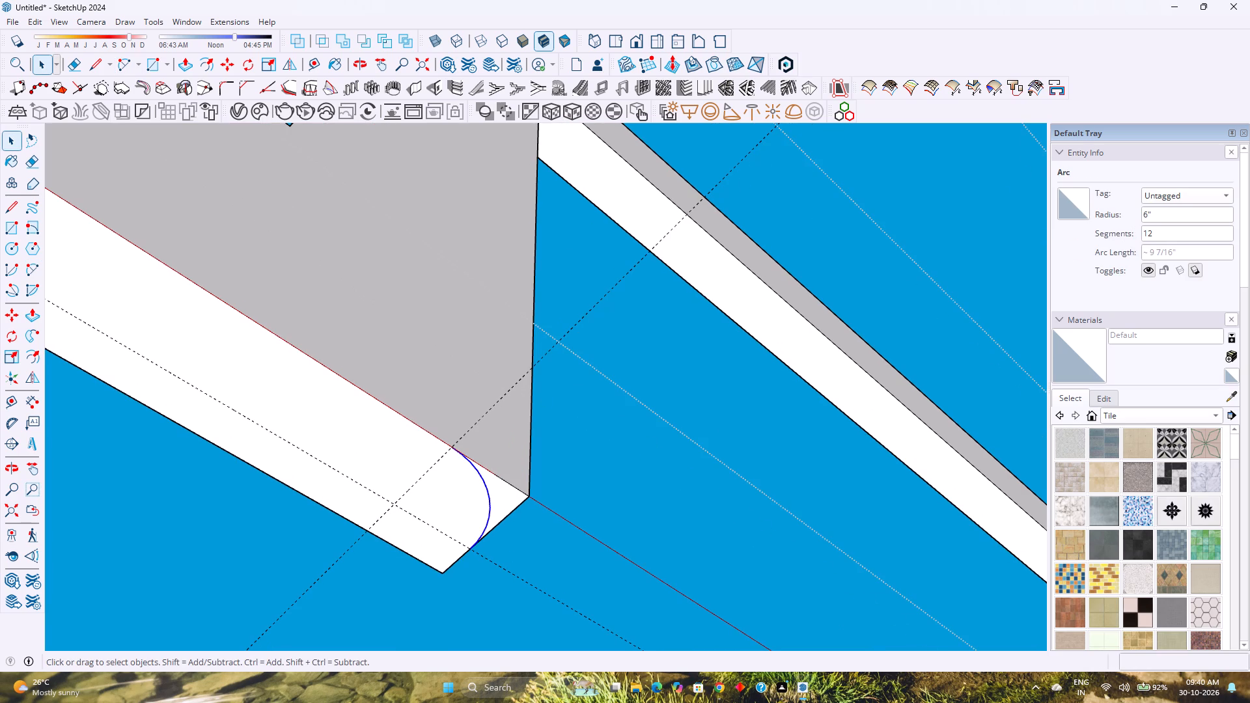
left_click(1153, 230)
key("0")
key("Return")
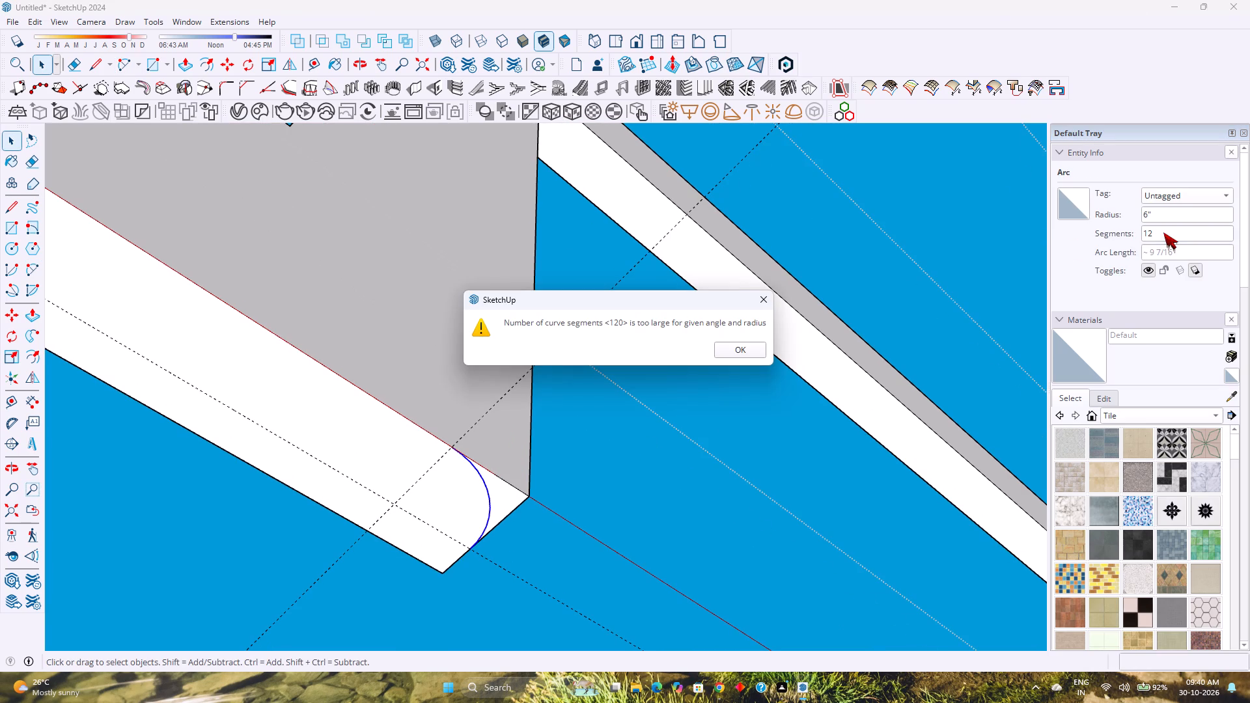
left_click(756, 350)
double_click(1161, 235)
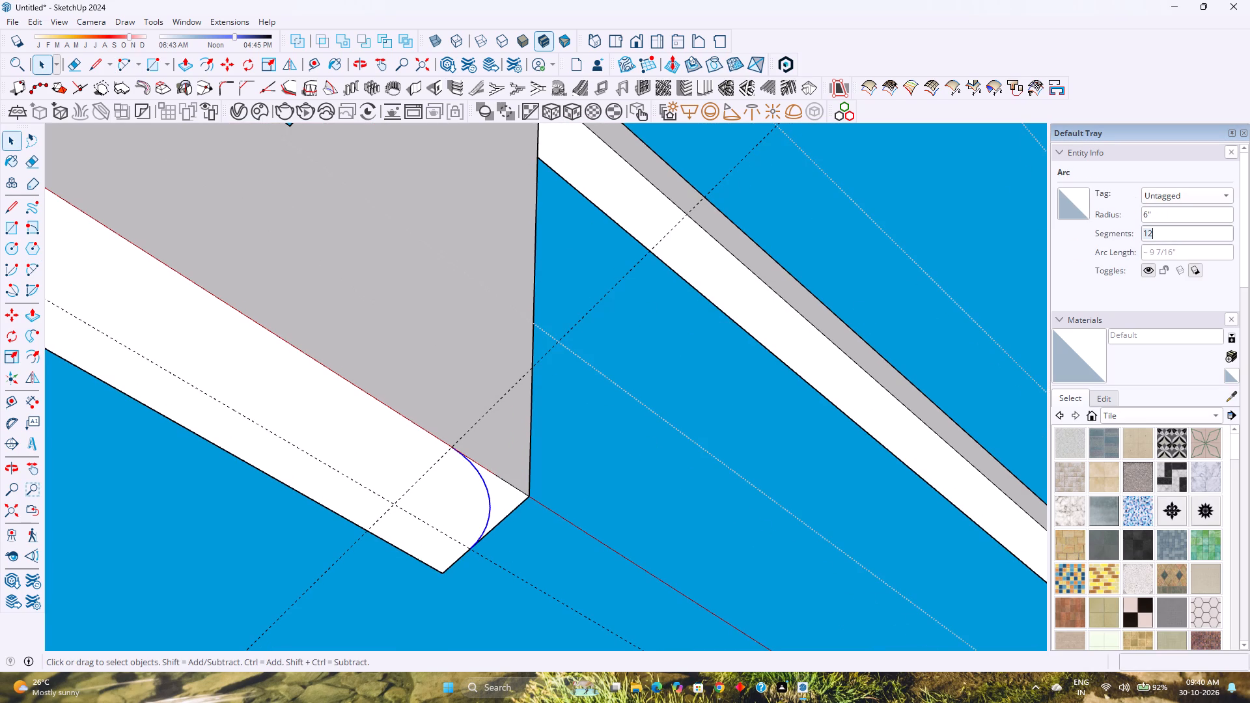
type("87")
key("Return")
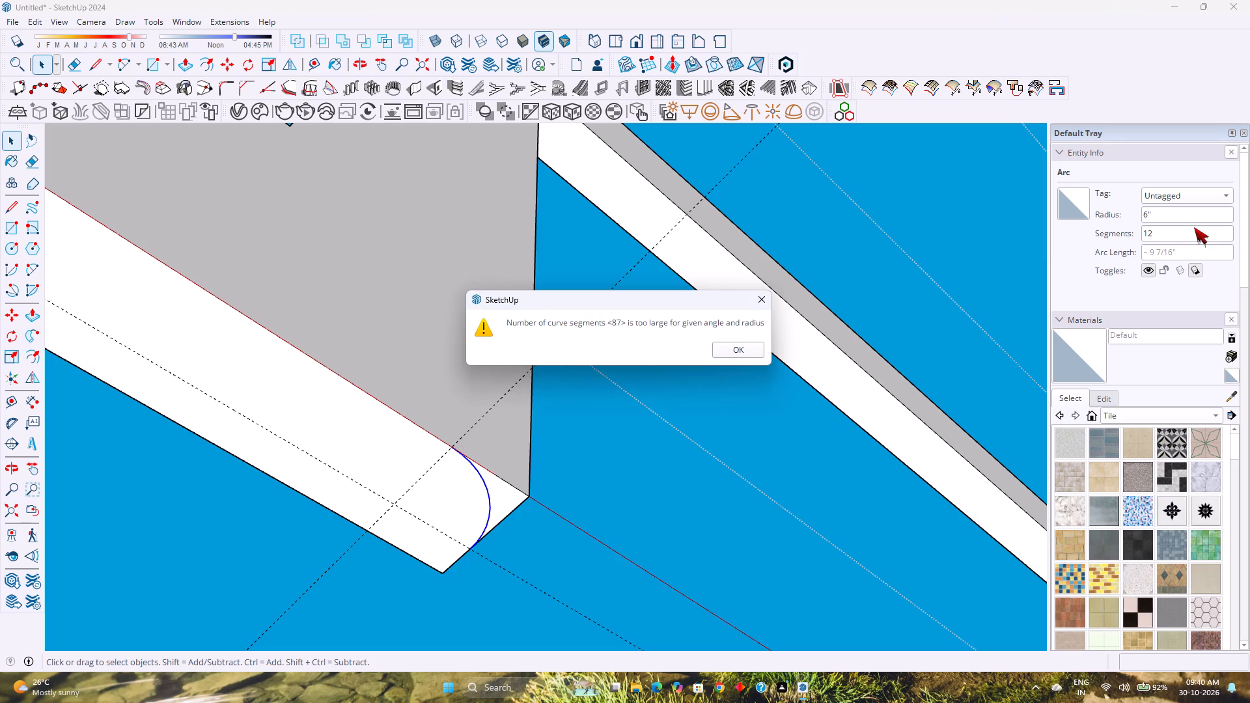
left_click(731, 354)
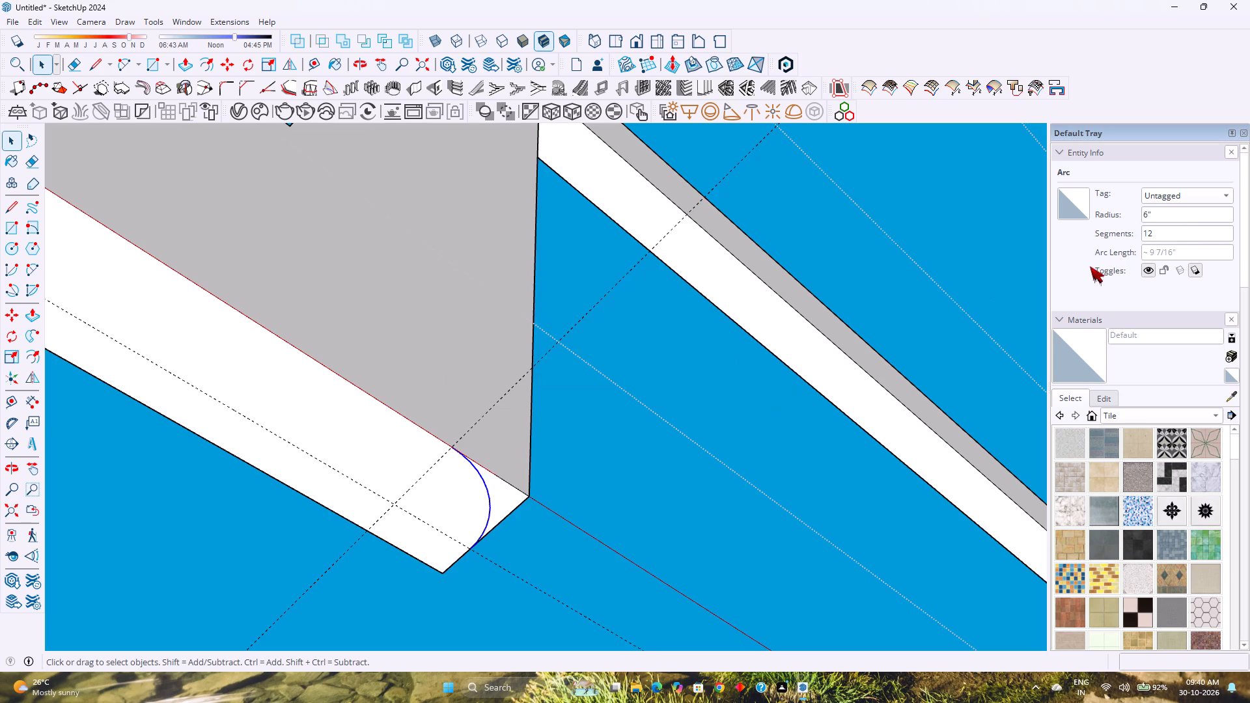
double_click(1156, 237)
type("85")
key("Return")
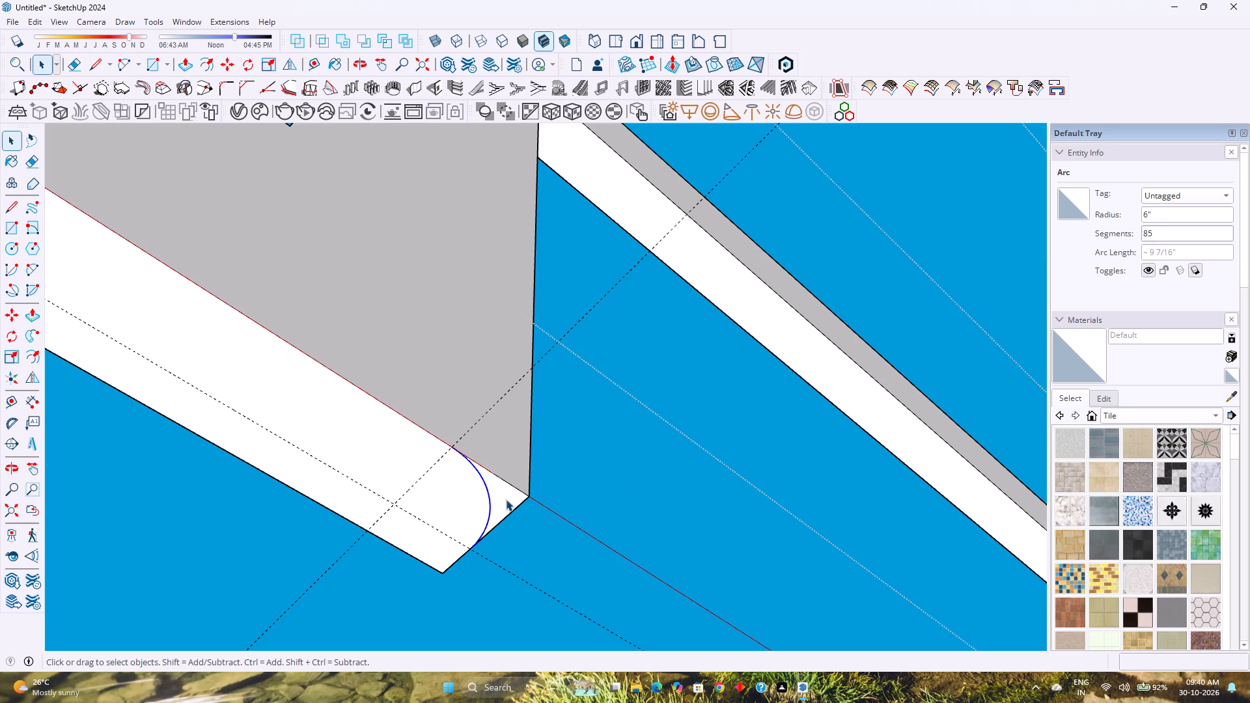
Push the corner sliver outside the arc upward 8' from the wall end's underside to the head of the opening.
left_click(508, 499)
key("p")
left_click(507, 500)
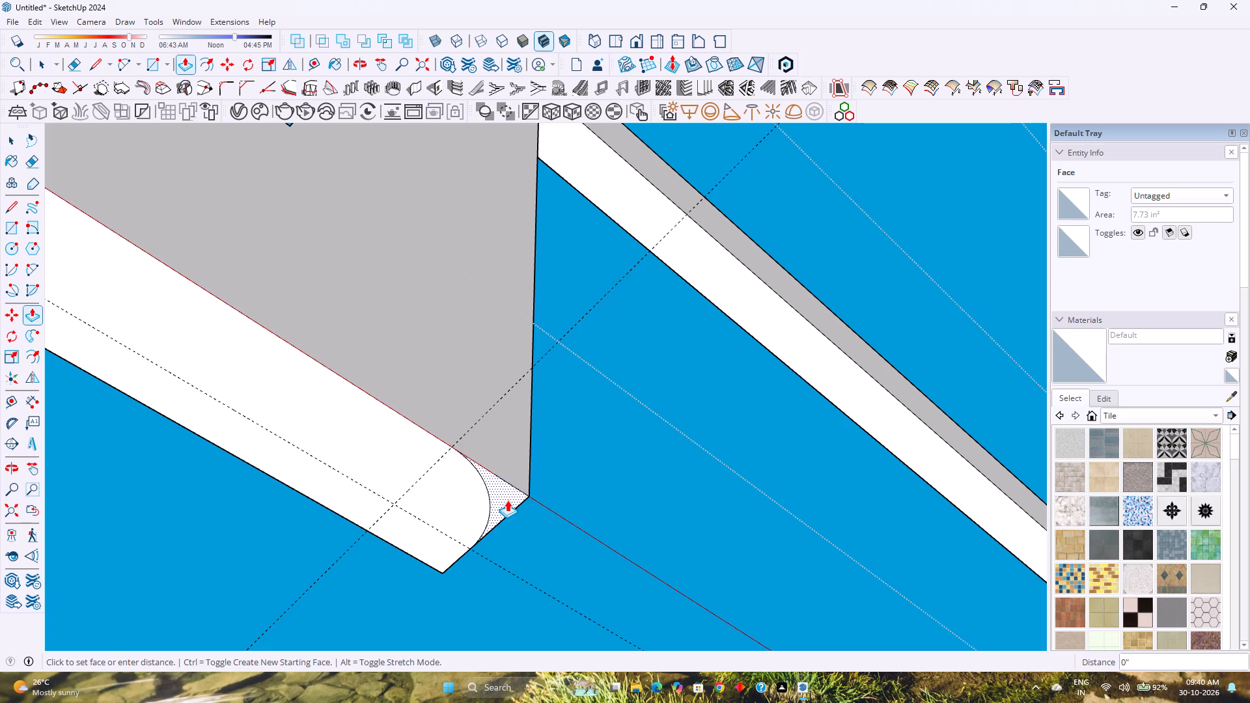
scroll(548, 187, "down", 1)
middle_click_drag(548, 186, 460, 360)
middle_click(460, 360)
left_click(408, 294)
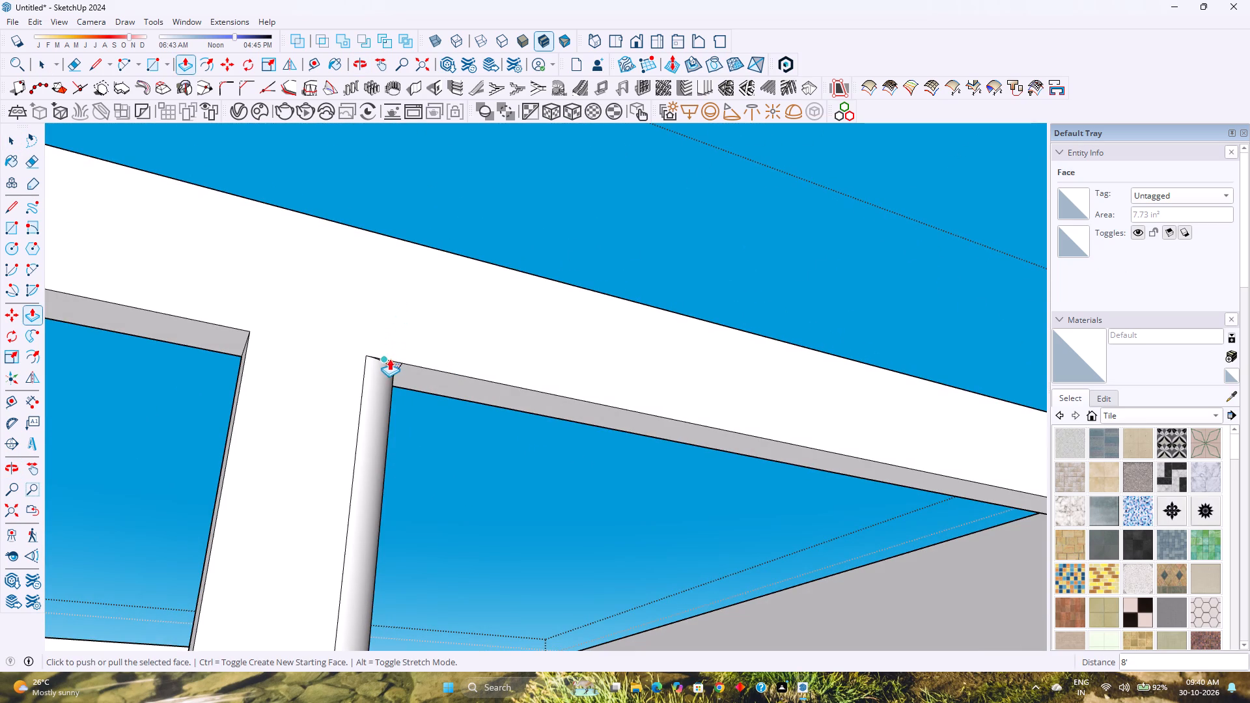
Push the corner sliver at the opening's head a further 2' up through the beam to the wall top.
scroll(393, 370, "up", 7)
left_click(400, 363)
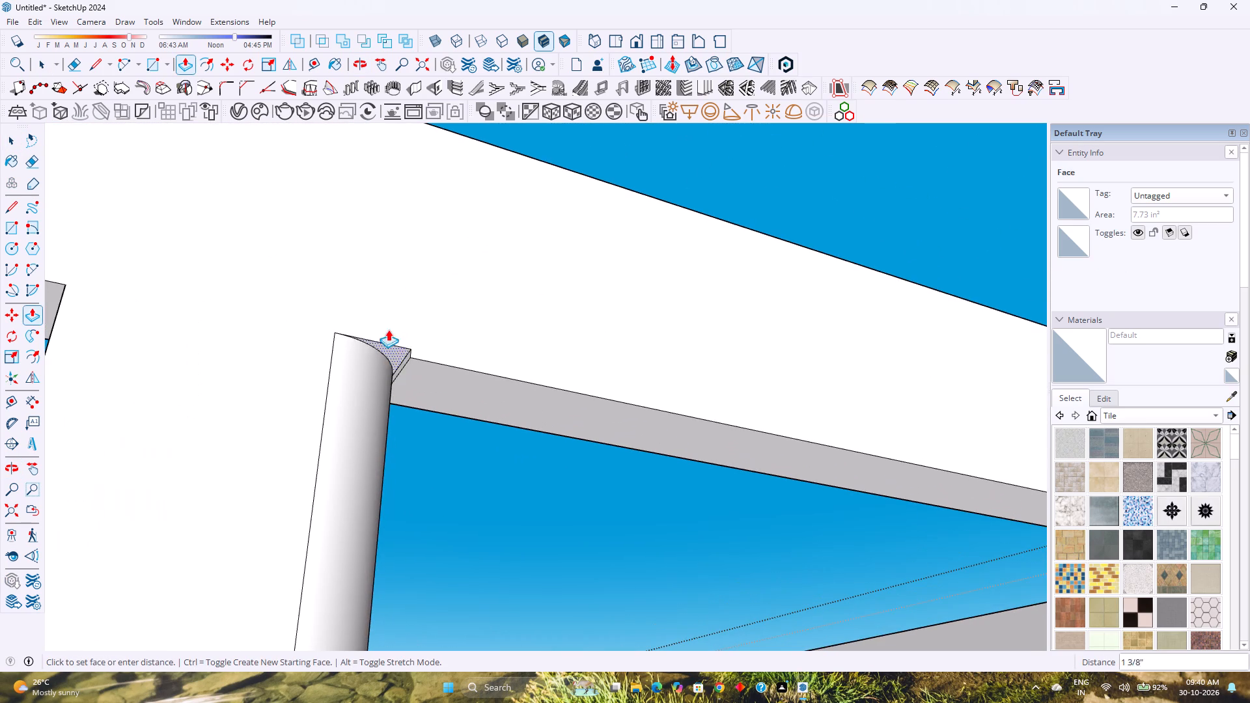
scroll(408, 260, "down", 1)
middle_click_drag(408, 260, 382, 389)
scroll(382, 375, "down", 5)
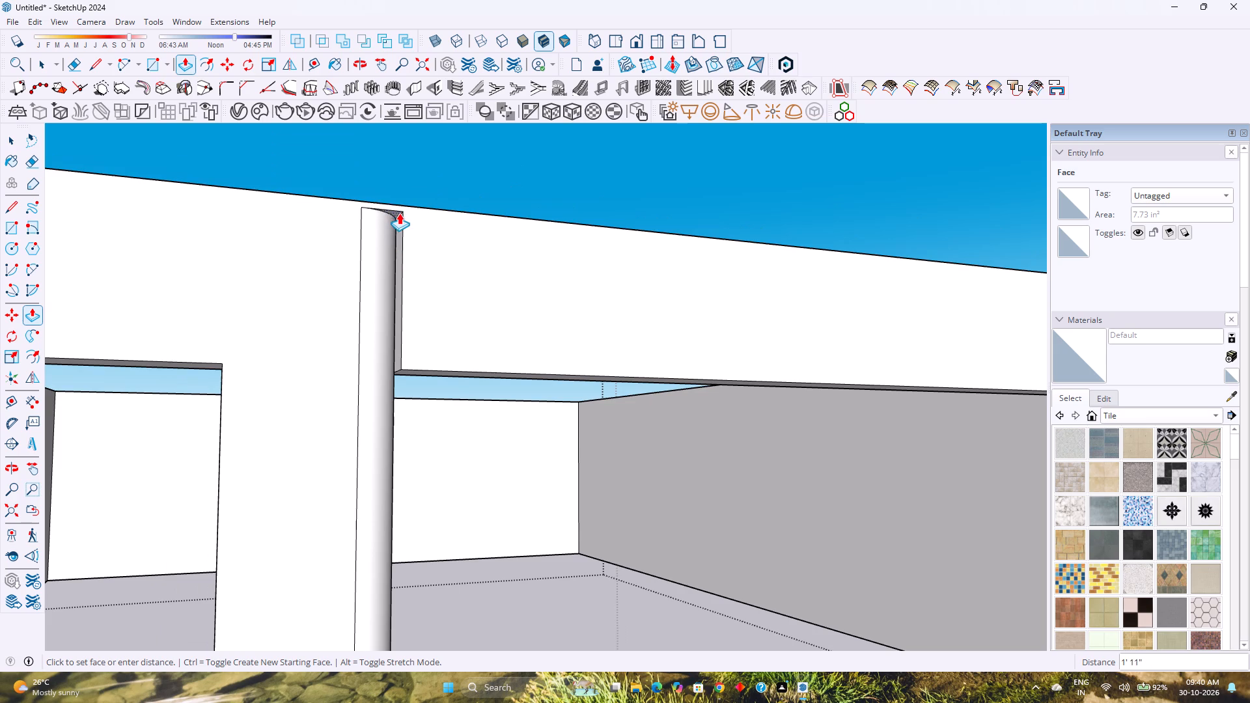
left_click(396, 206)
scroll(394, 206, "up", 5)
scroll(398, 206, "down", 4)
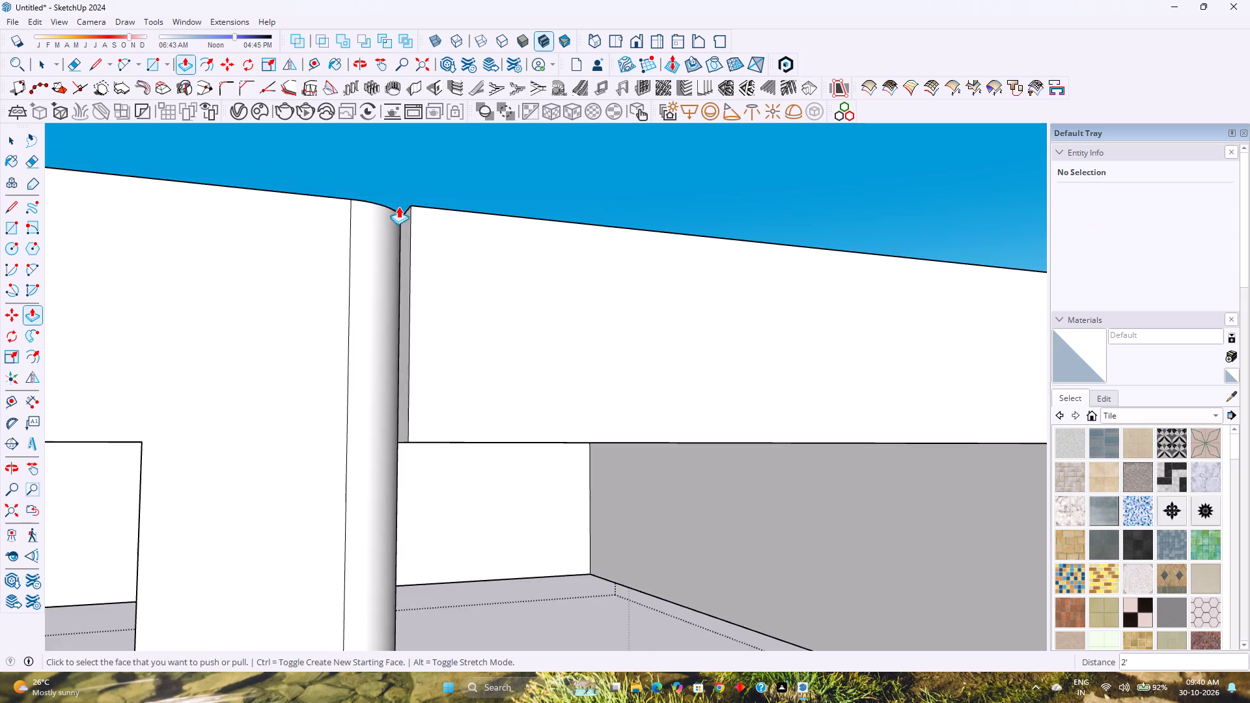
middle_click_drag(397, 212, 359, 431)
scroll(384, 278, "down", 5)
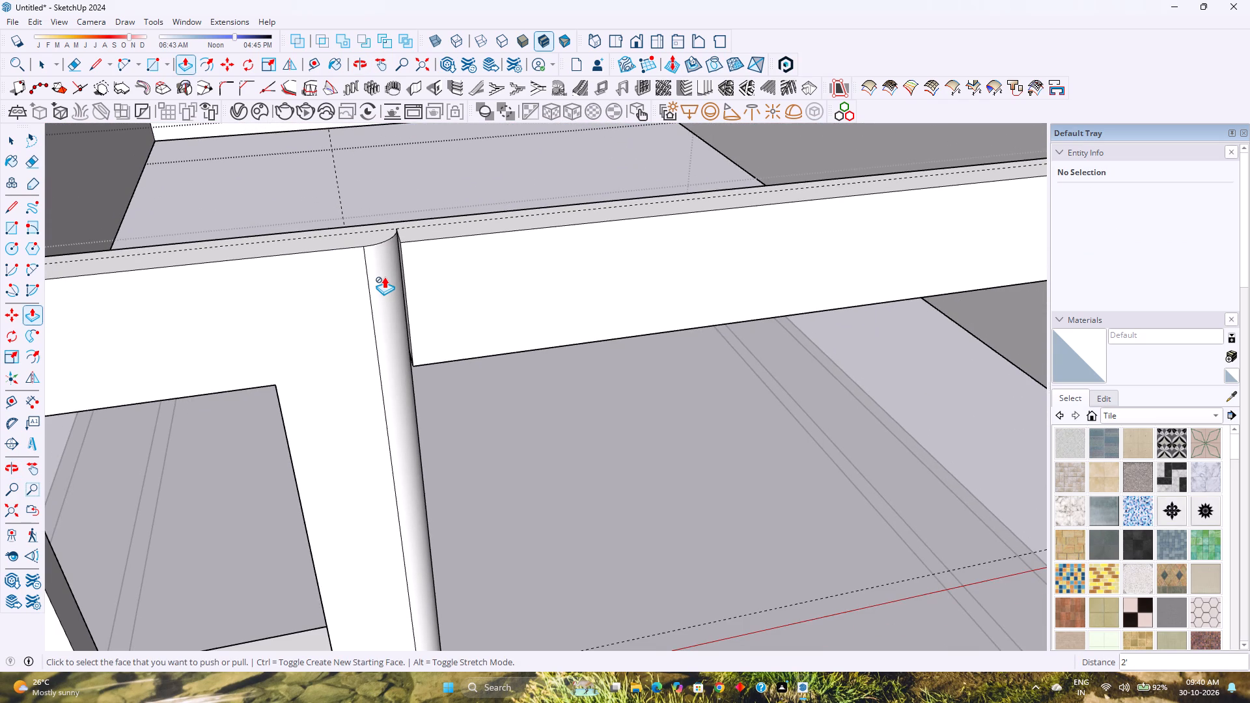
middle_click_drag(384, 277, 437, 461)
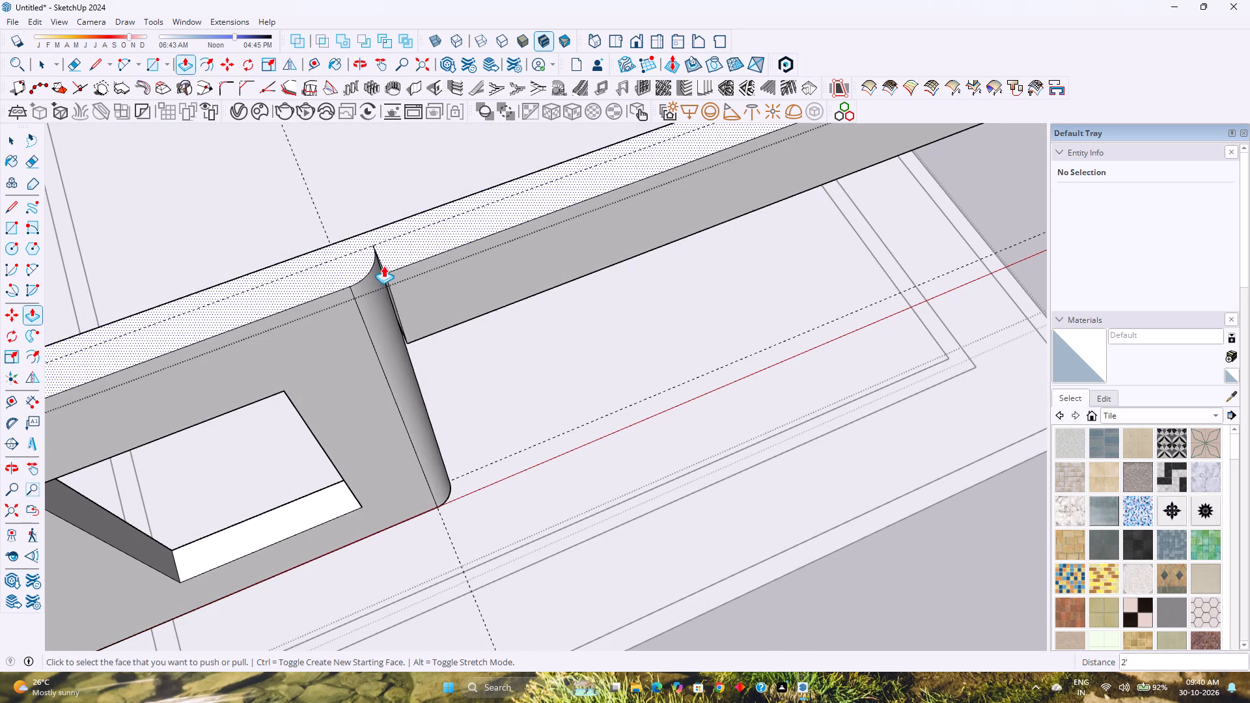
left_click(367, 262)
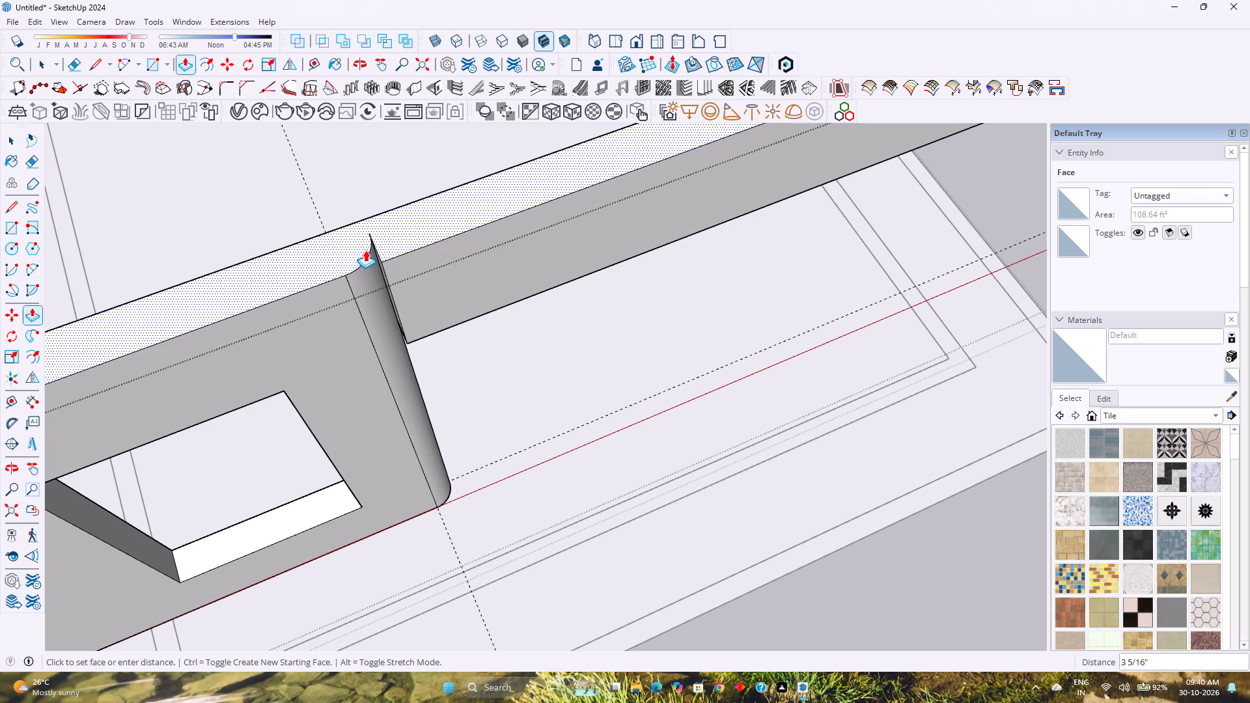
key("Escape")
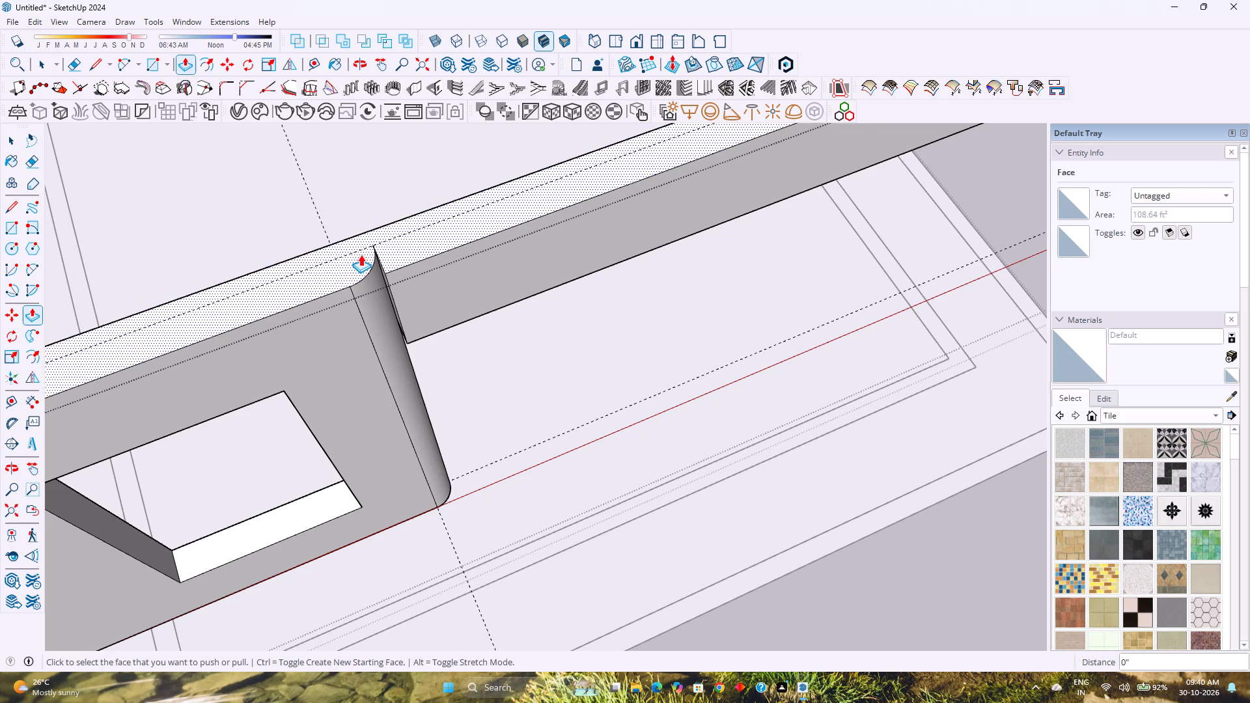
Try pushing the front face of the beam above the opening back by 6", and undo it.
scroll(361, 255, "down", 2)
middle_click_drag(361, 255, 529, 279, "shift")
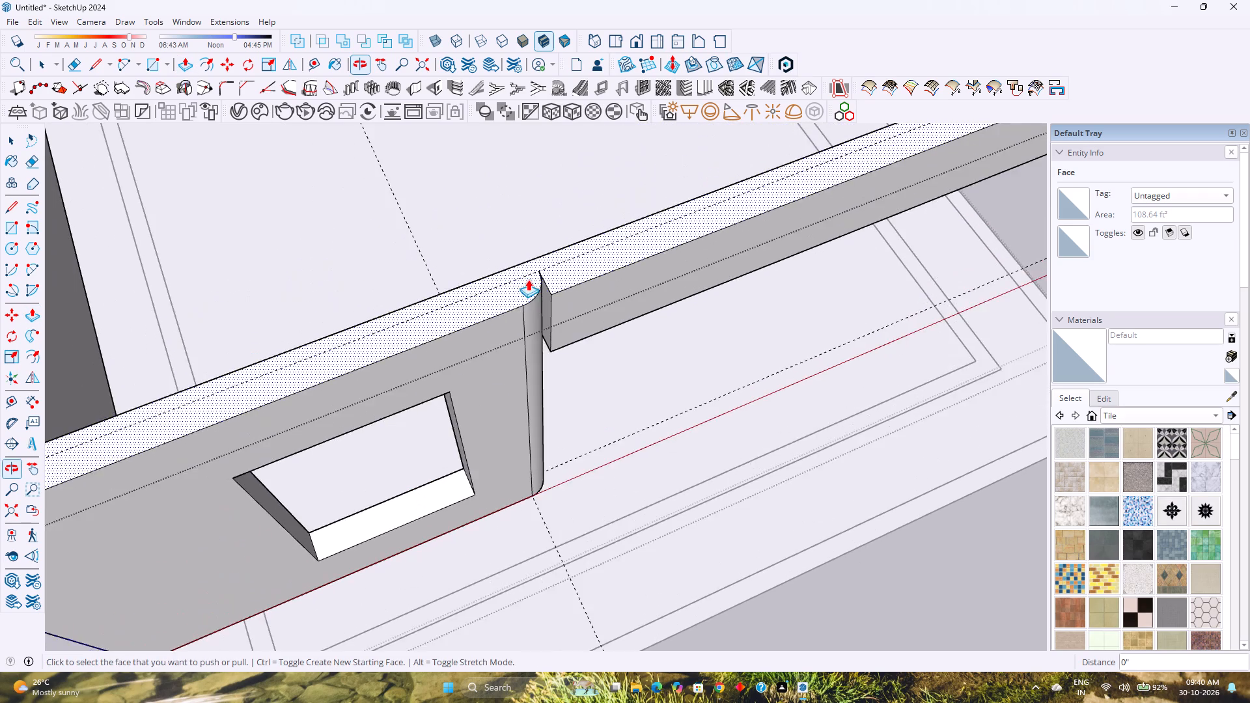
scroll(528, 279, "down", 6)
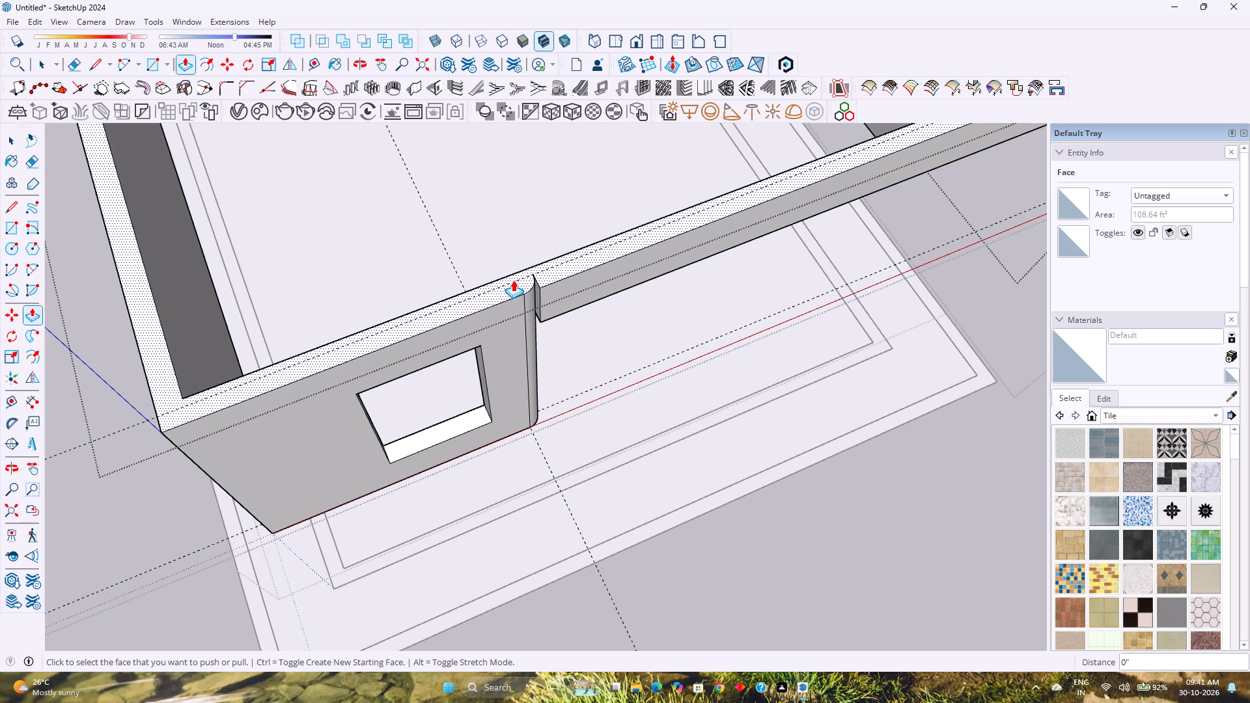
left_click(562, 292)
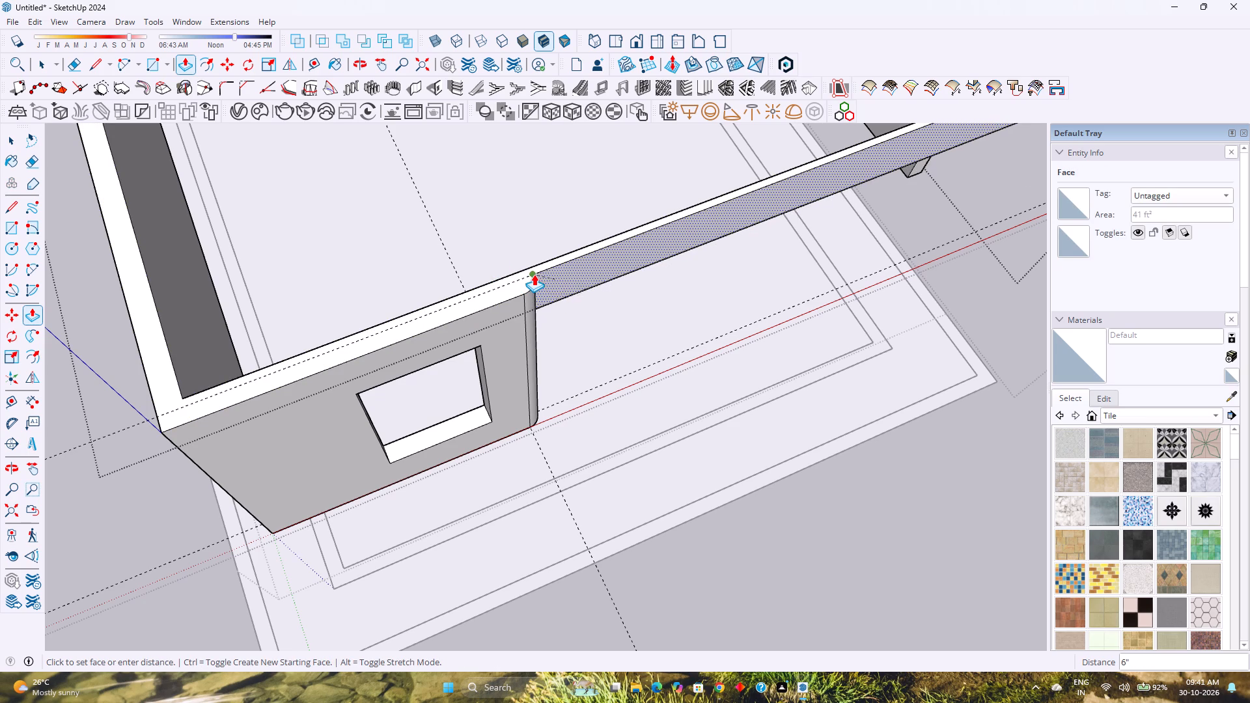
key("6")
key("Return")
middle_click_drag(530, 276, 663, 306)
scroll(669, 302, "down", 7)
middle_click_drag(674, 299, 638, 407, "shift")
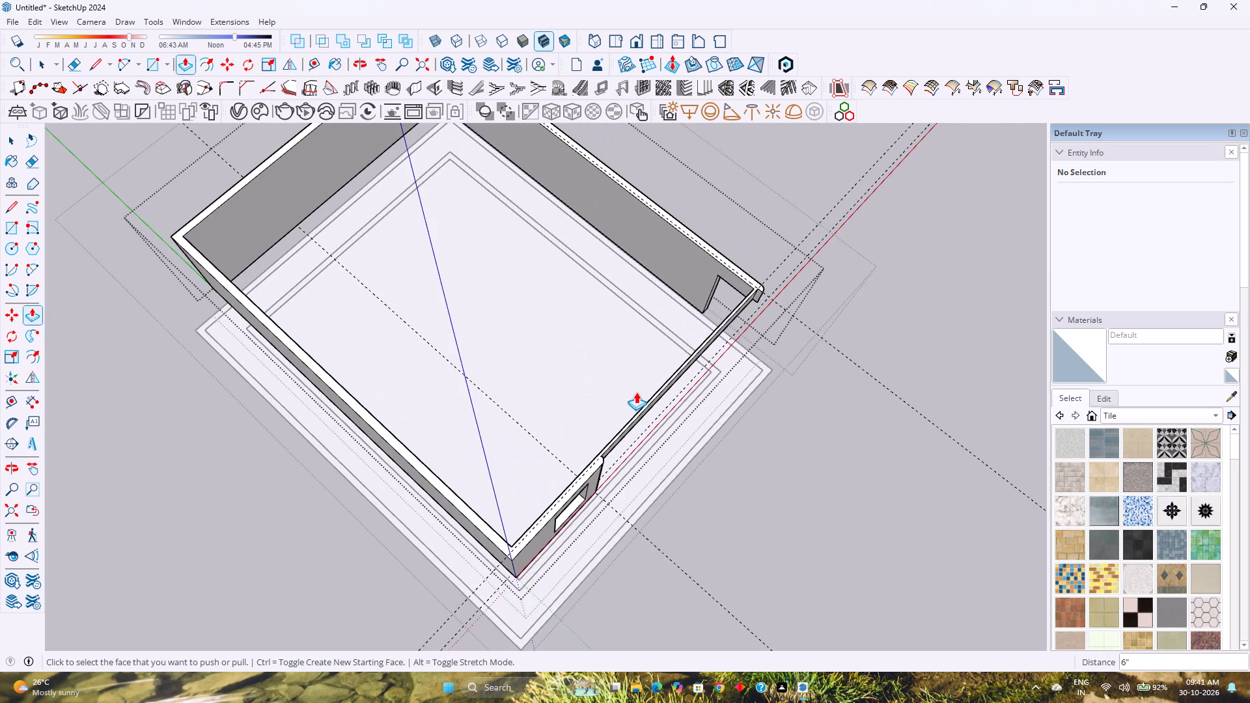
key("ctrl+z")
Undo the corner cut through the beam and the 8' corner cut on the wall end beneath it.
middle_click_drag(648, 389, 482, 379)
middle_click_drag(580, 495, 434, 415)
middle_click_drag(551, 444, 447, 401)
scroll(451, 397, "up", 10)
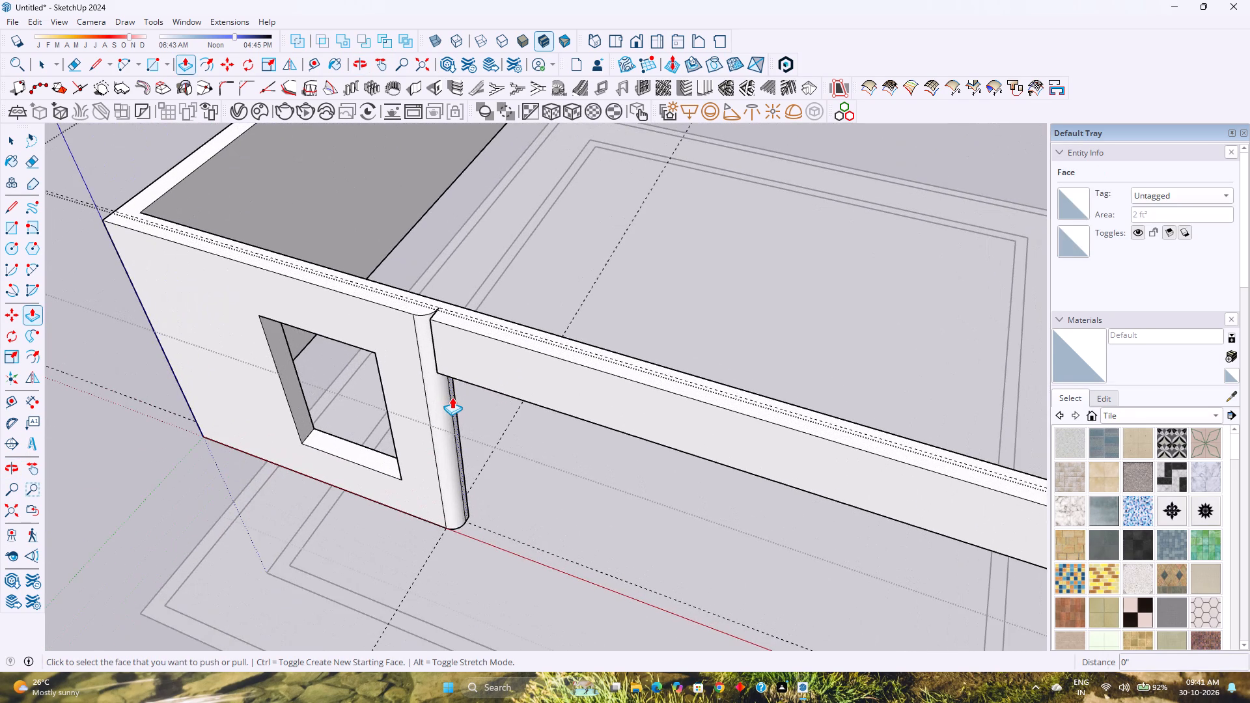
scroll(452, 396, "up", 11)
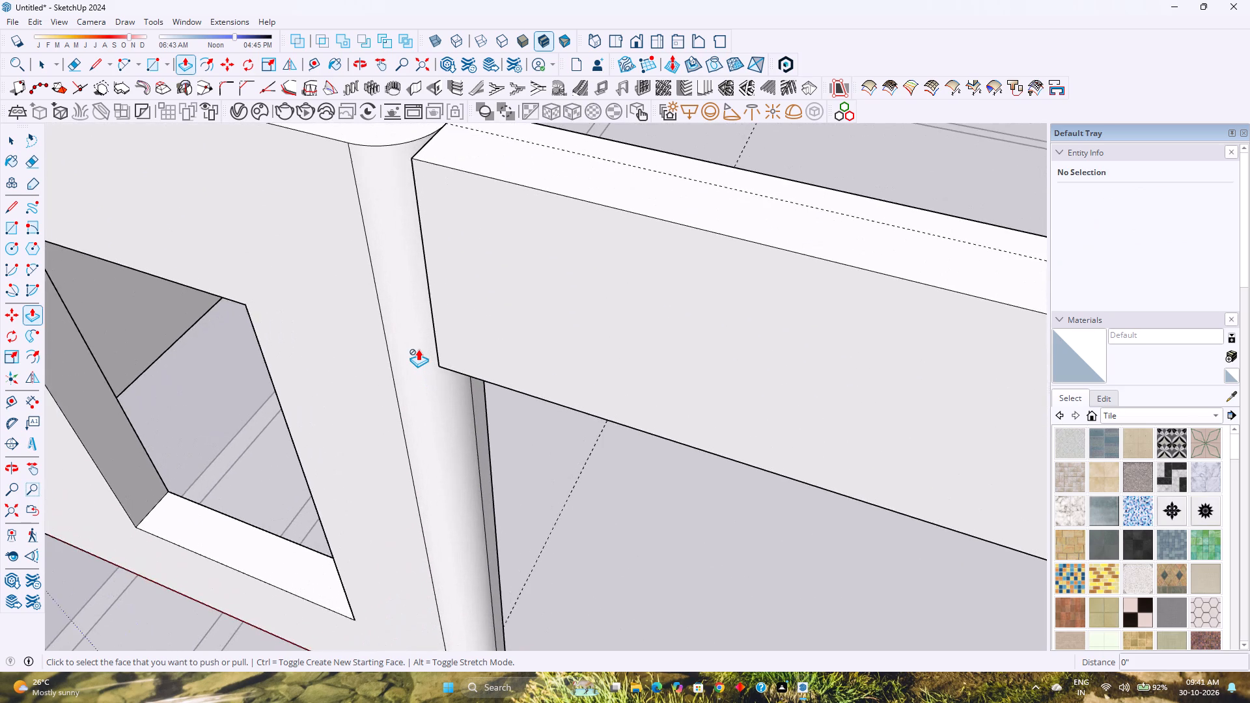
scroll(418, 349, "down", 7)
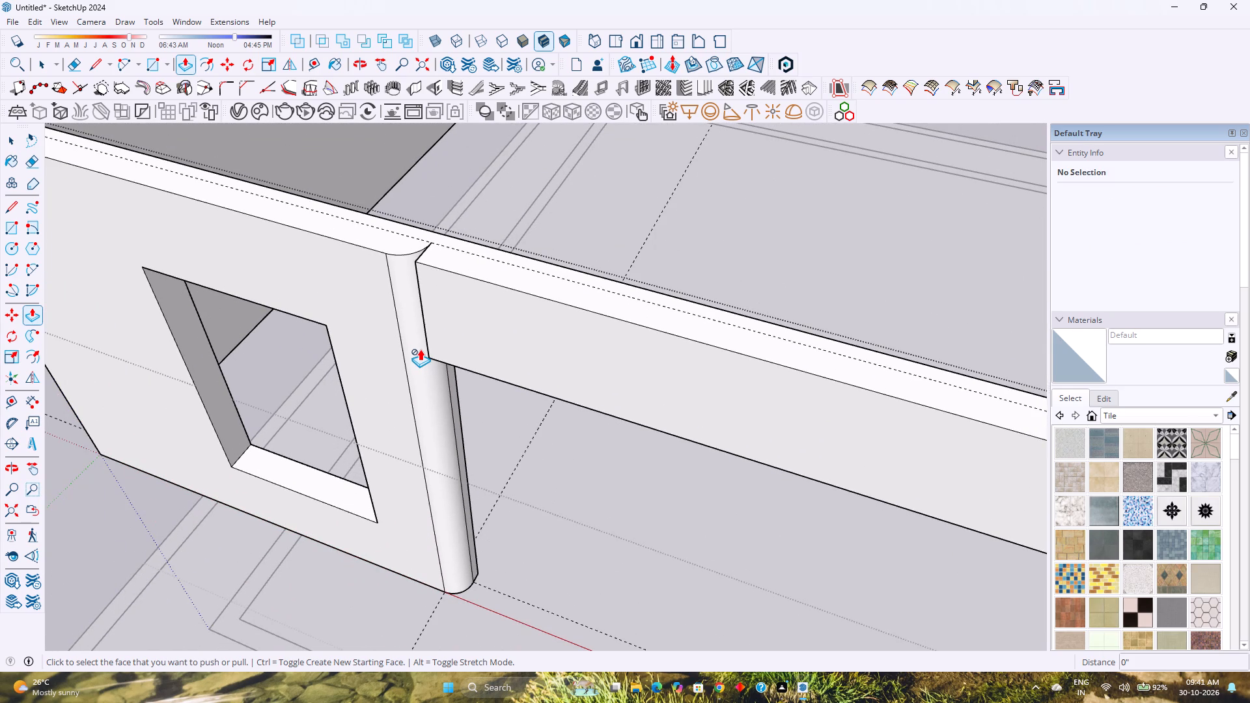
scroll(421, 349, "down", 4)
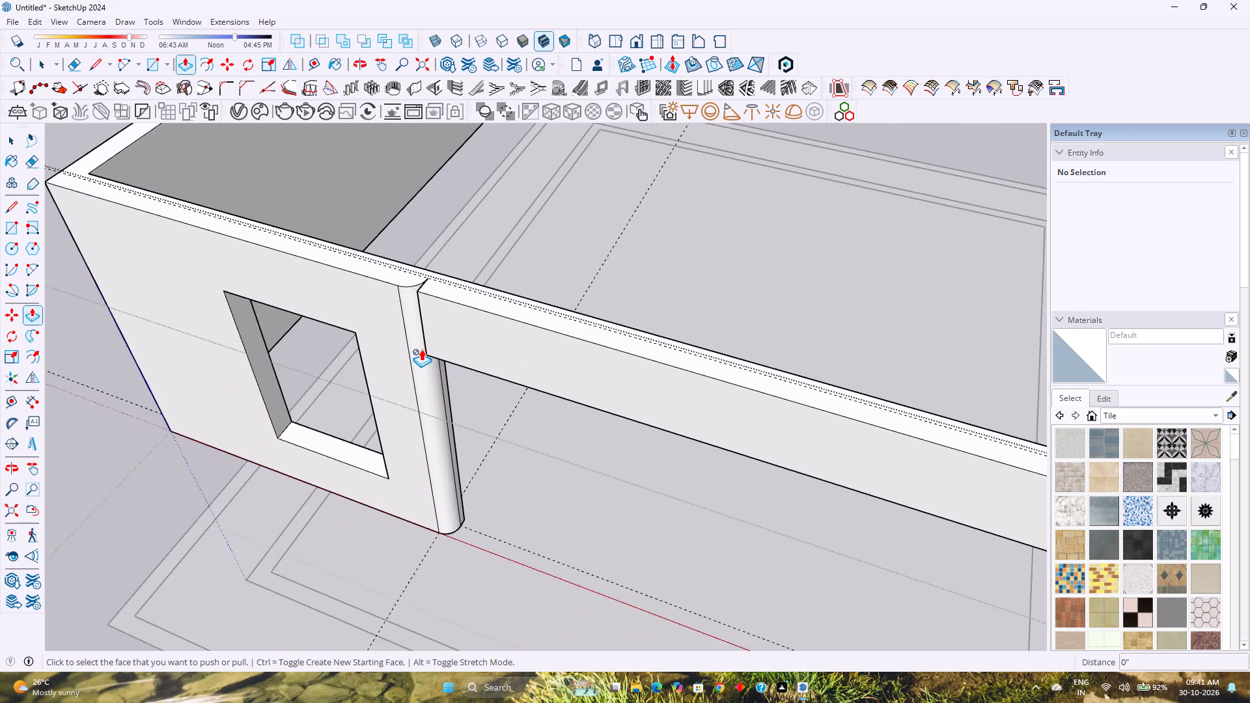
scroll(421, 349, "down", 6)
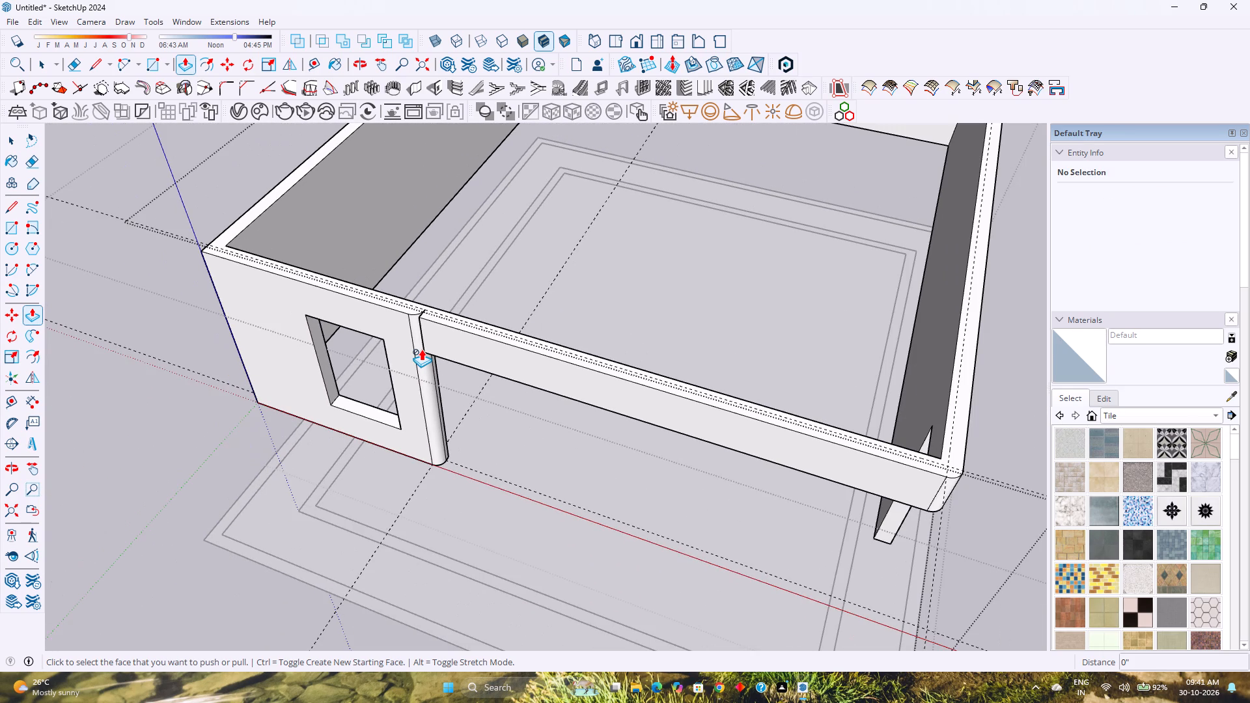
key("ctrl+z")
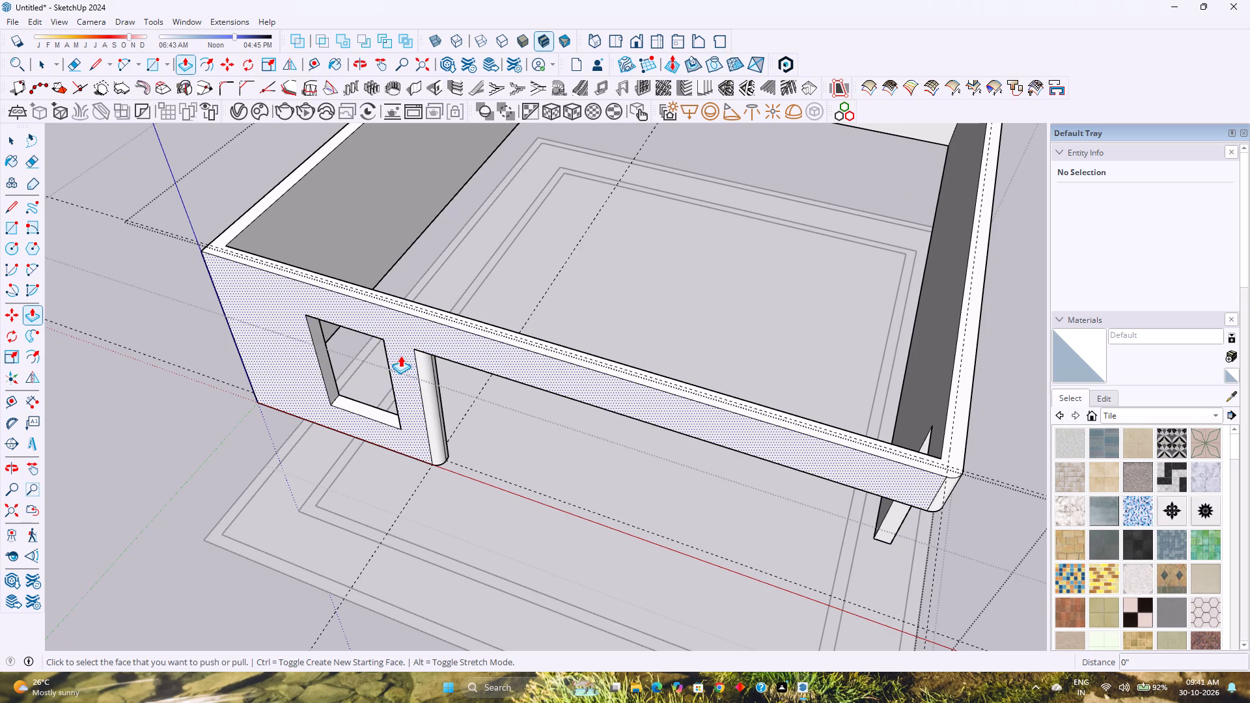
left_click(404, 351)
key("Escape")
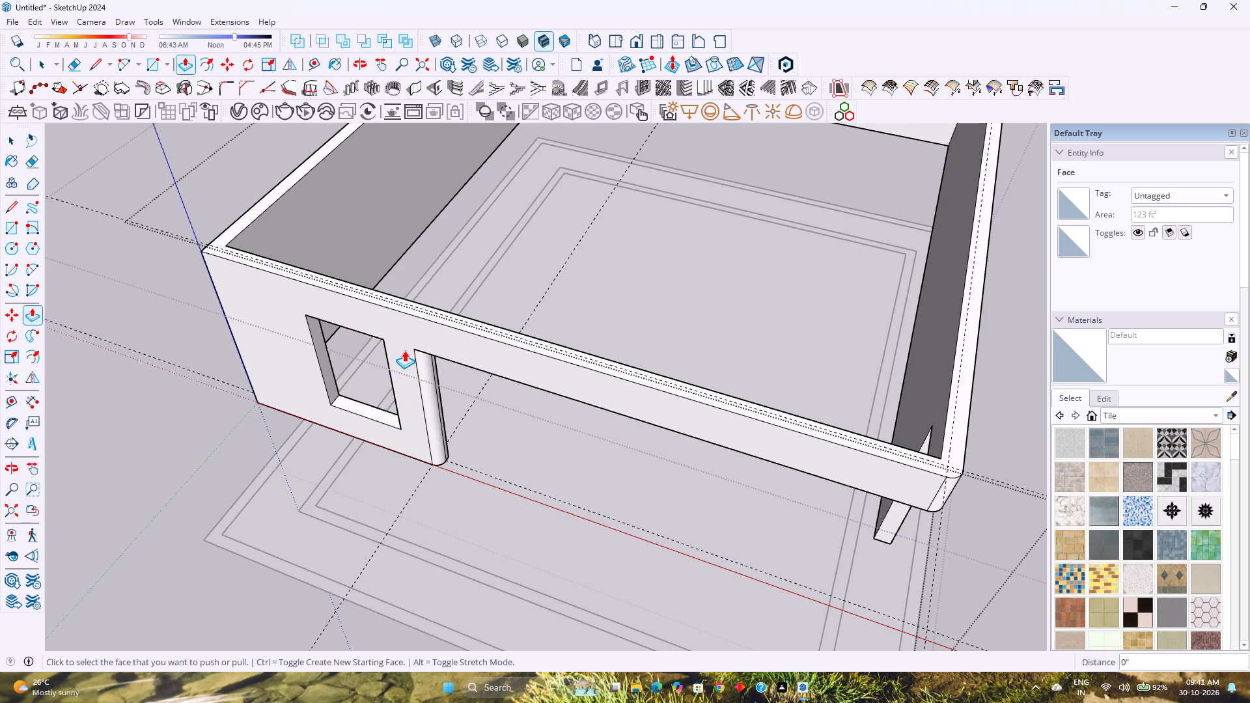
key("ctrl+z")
Pull the whole front wall face, including the beam above the opening, outward by 6".
left_click(408, 342)
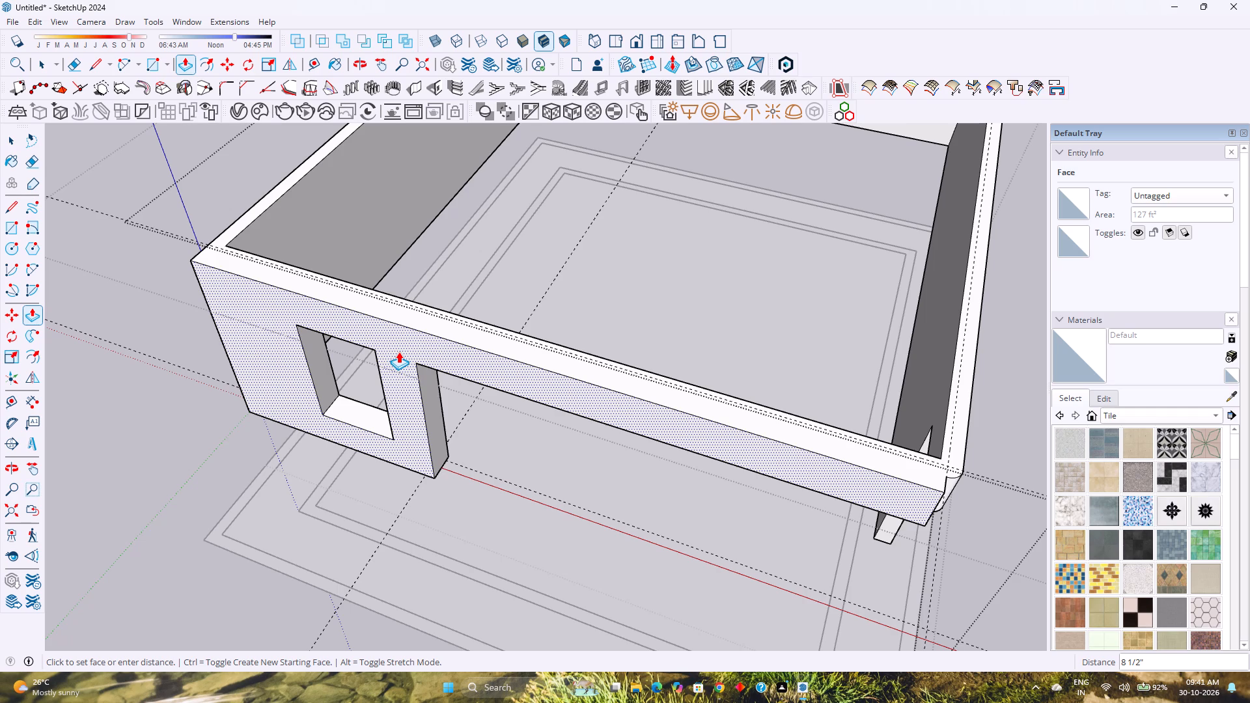
key("6")
key("Return")
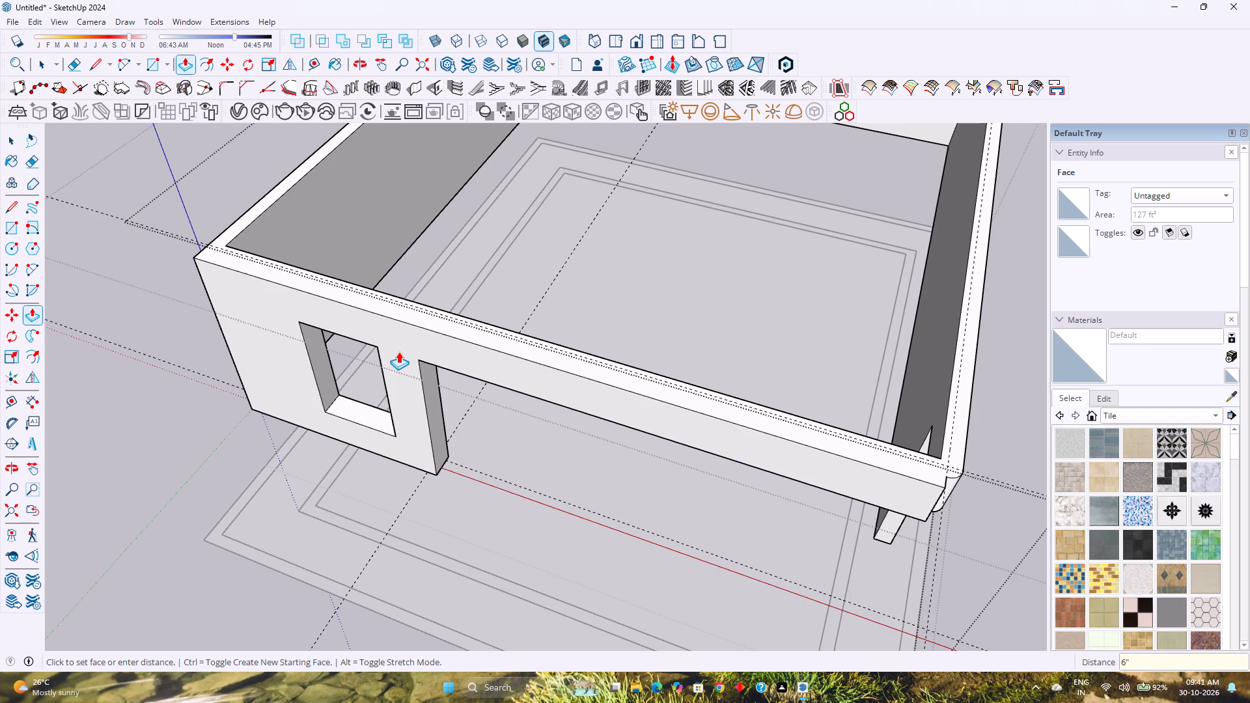
Move the 6" radius arc on the wall end's underside along the guide to the extended wall's new outer edge.
middle_click_drag(401, 522, 548, 369)
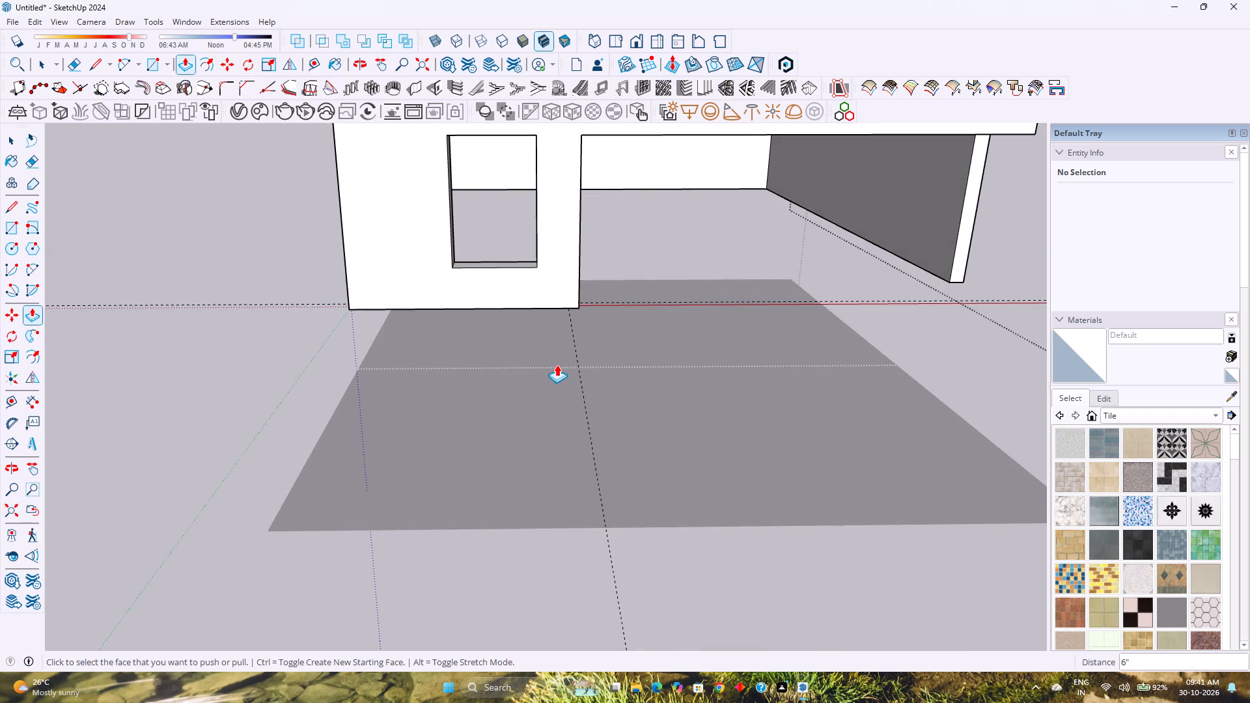
middle_click_drag(558, 352, 375, 568, "shift")
scroll(558, 352, "up", 1, "shift")
middle_click_drag(346, 517, 496, 385)
scroll(512, 375, "down", 1)
scroll(633, 312, "up", 4)
middle_click_drag(633, 312, 616, 338, "shift")
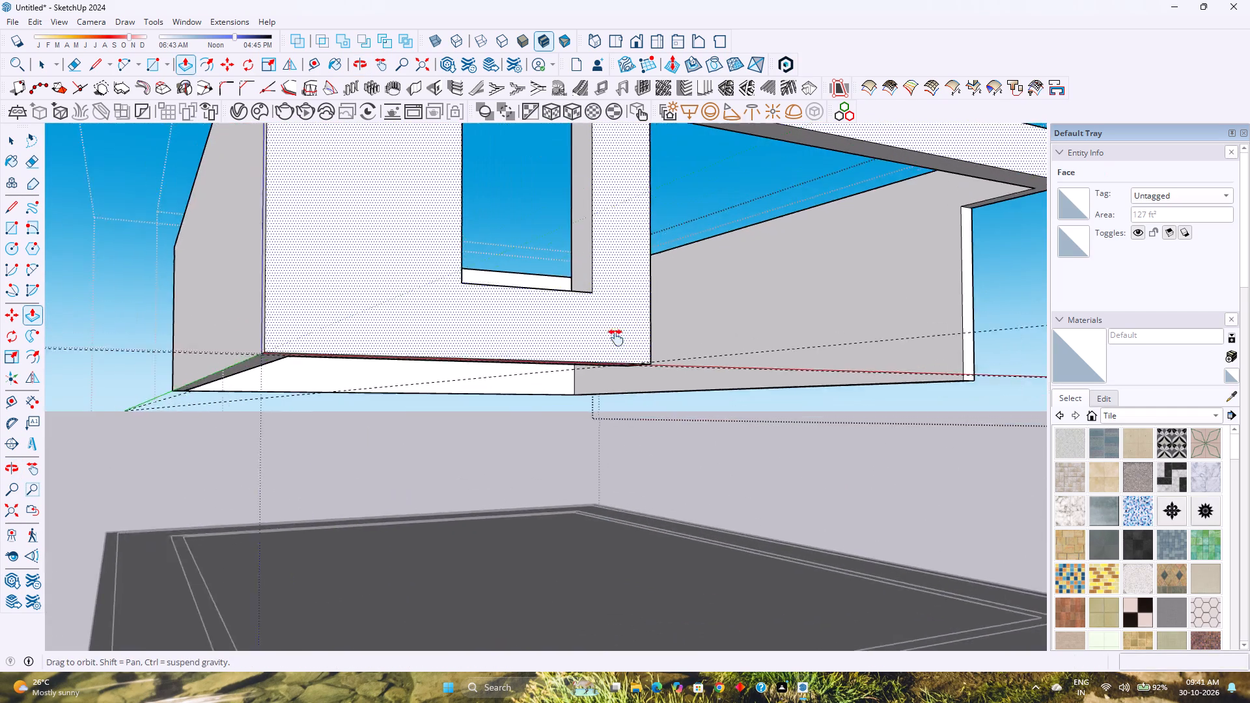
middle_click_drag(616, 338, 582, 390, "shift")
middle_click_drag(575, 393, 692, 294)
scroll(542, 443, "up", 4)
middle_click_drag(566, 435, 598, 396)
middle_click(598, 396)
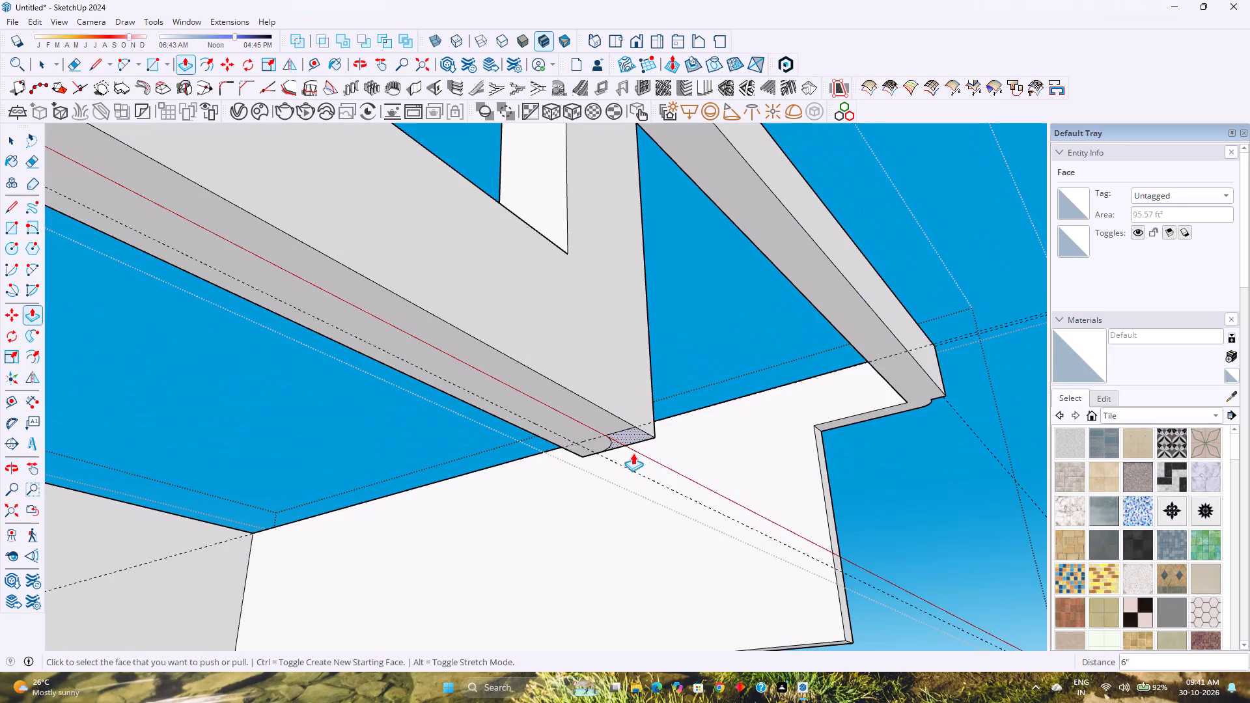
key("space")
scroll(633, 465, "up", 3)
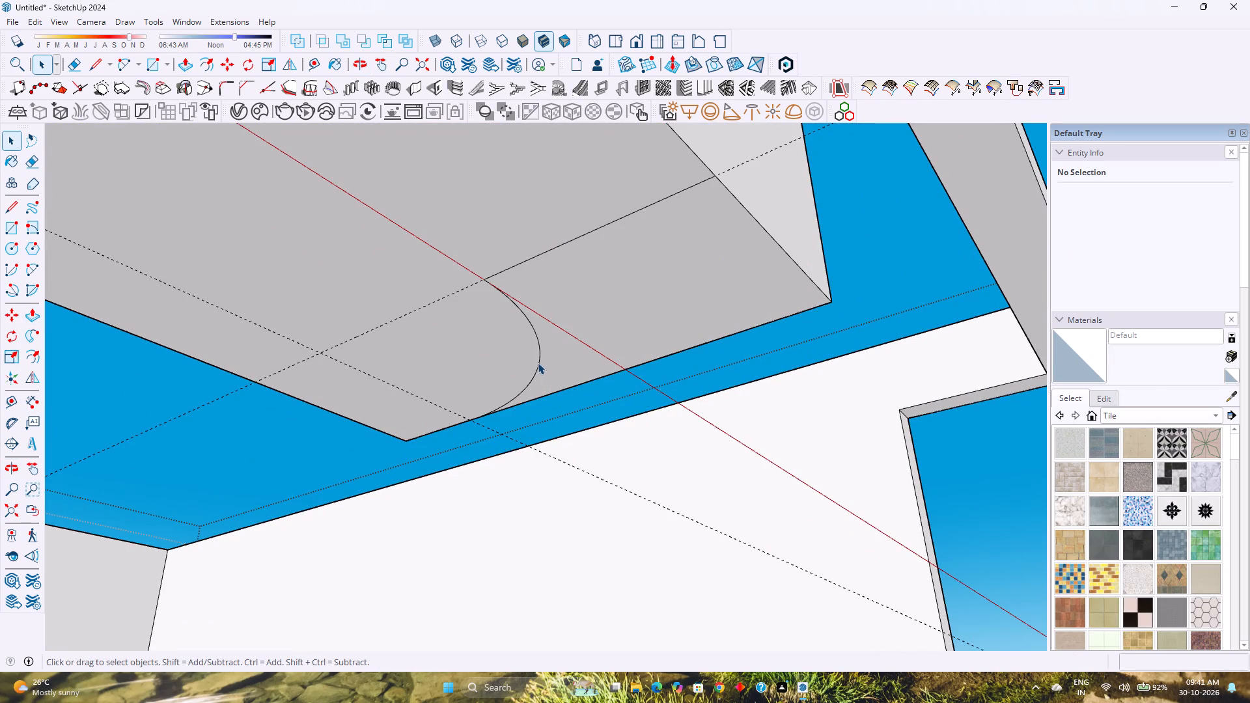
left_click(529, 361)
left_click(540, 354)
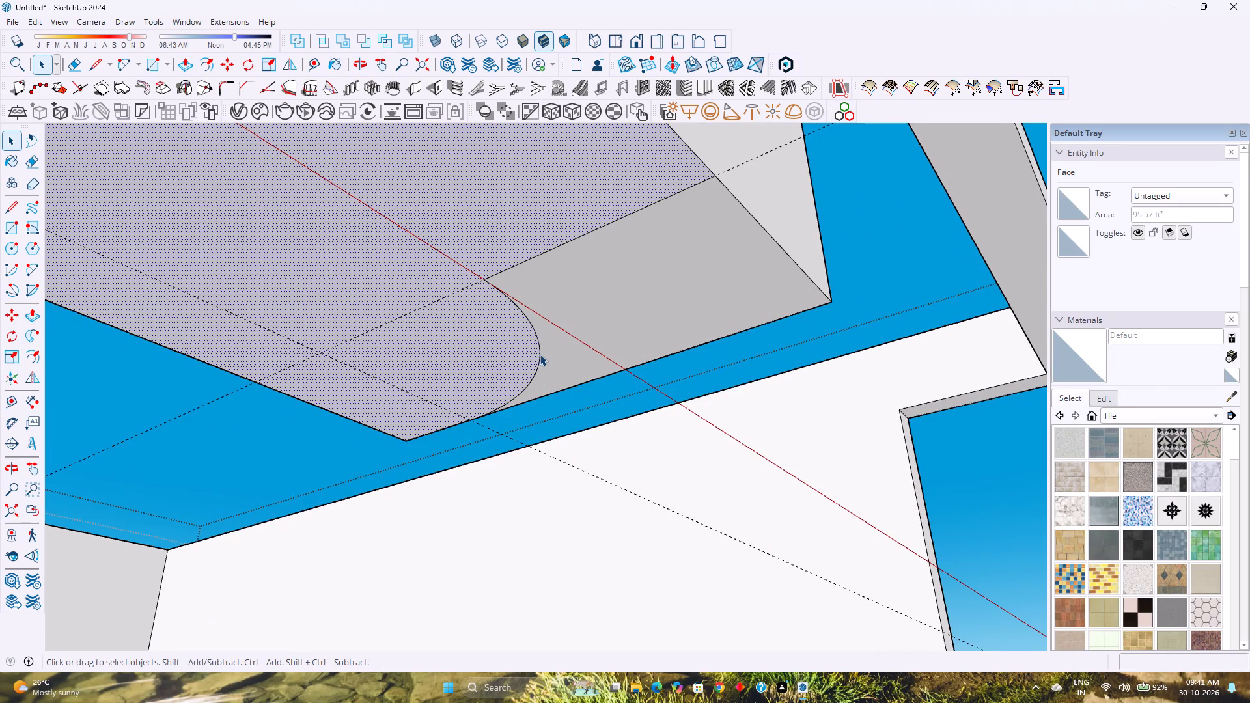
key("m")
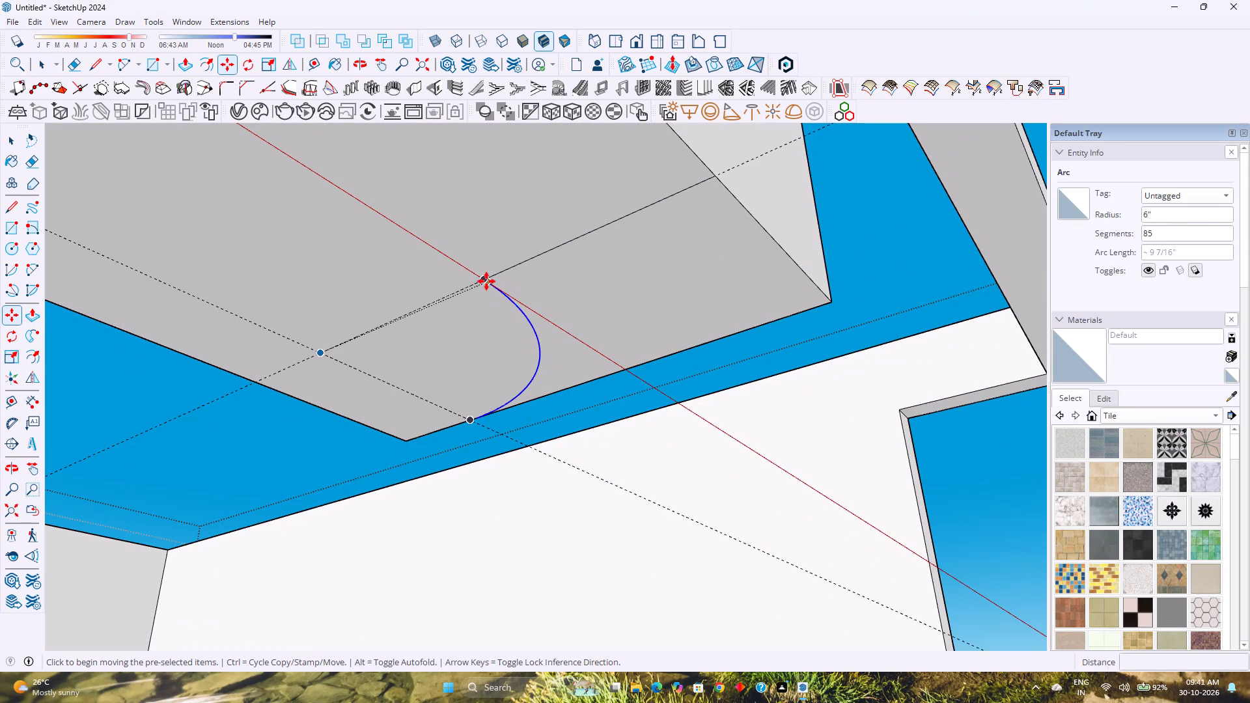
left_click(482, 281)
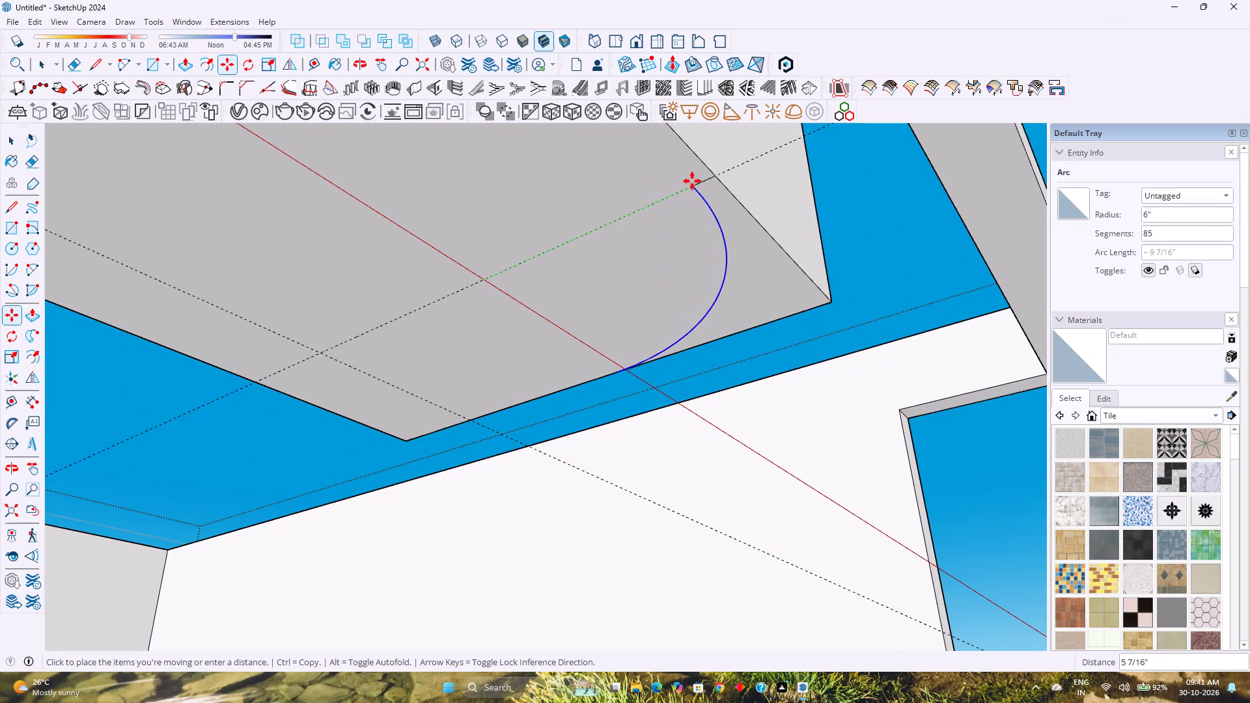
left_click(710, 176)
key("space")
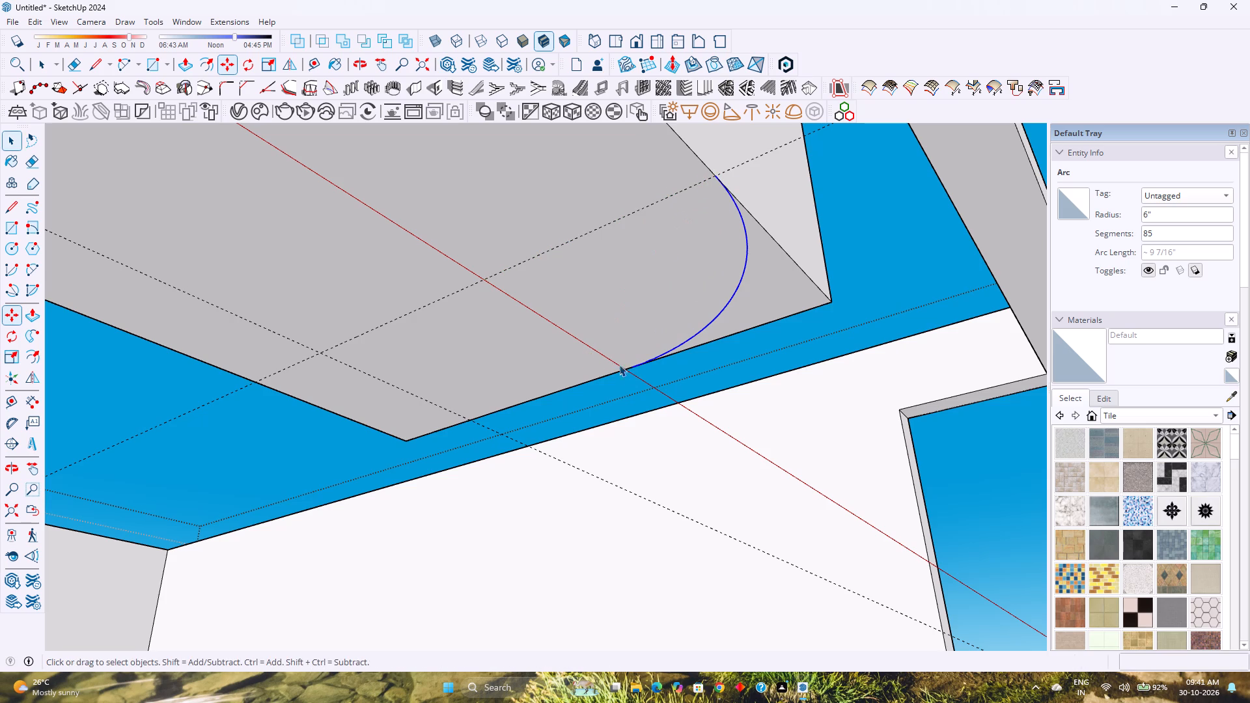
Push the corner sliver outside the moved arc up 8' to the head of the opening, rounding the wall end.
middle_click_drag(628, 366, 439, 435)
middle_click(439, 435)
middle_click(439, 435)
scroll(446, 413, "down", 5)
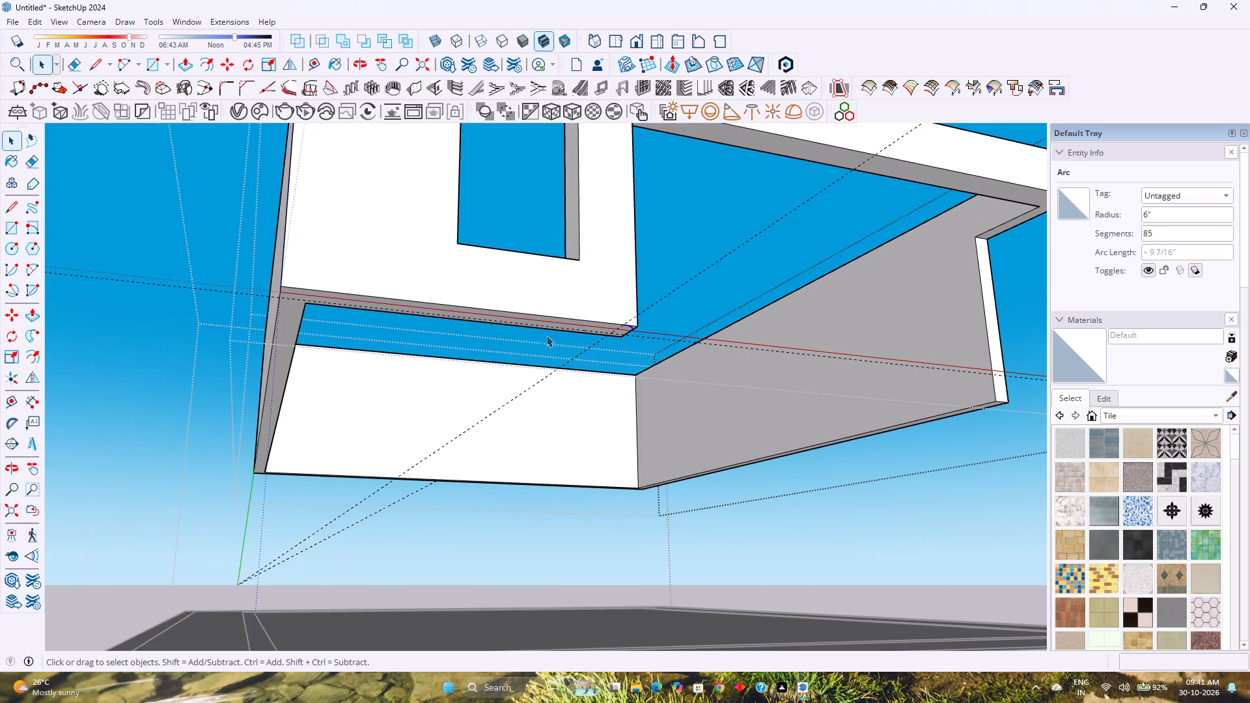
key("p")
scroll(654, 325, "up", 9)
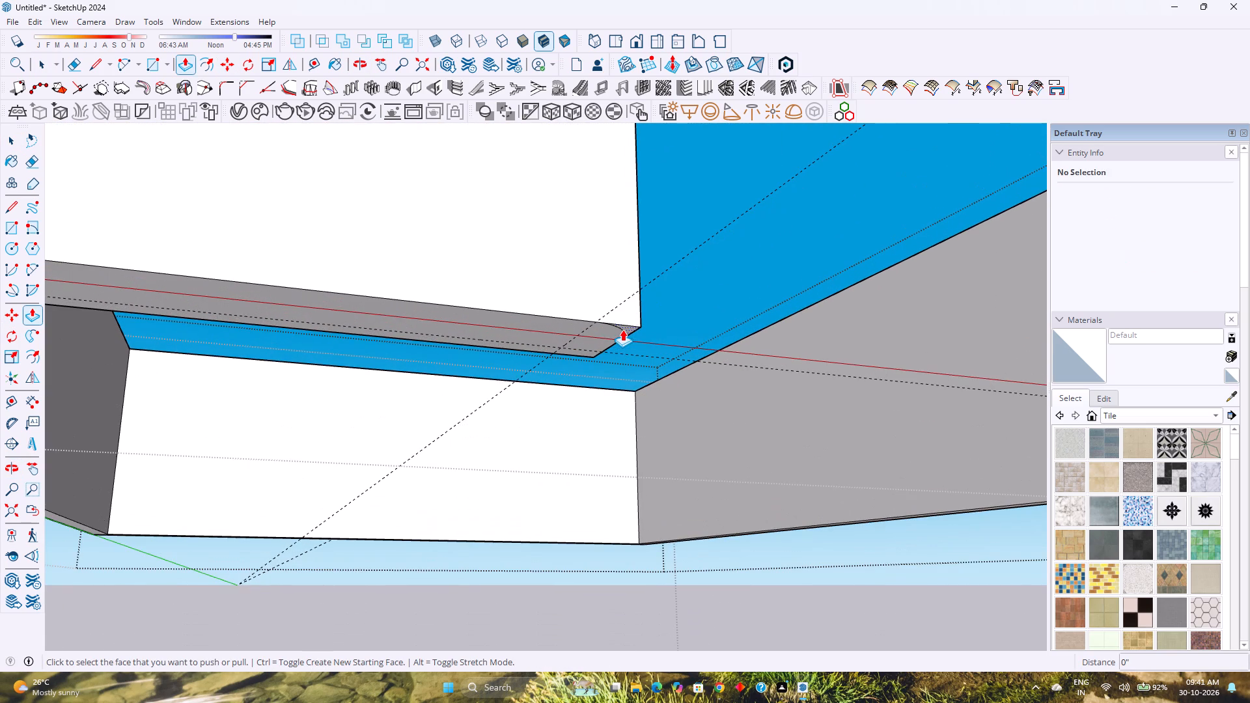
left_click(627, 329)
scroll(622, 294, "down", 5)
middle_click_drag(622, 294, 594, 461)
scroll(598, 444, "down", 8)
scroll(607, 291, "down", 1, "shift")
middle_click_drag(607, 294, 560, 532, "shift")
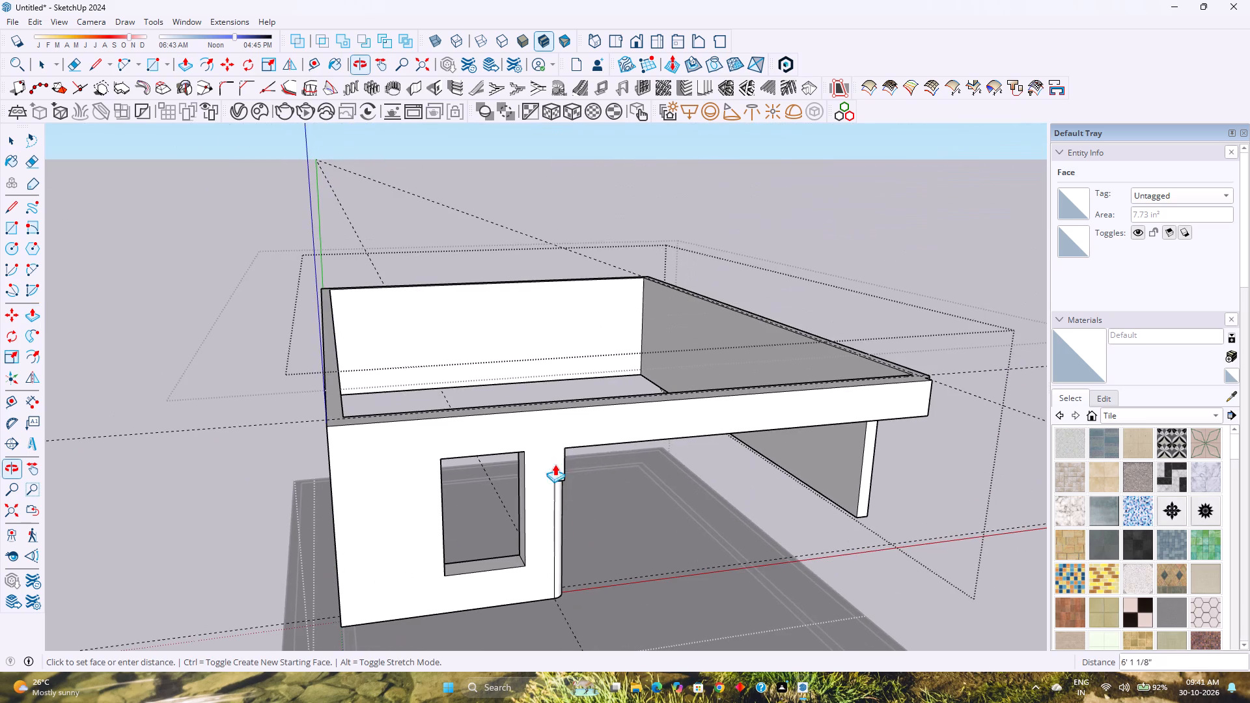
left_click(564, 407)
scroll(562, 450, "up", 7)
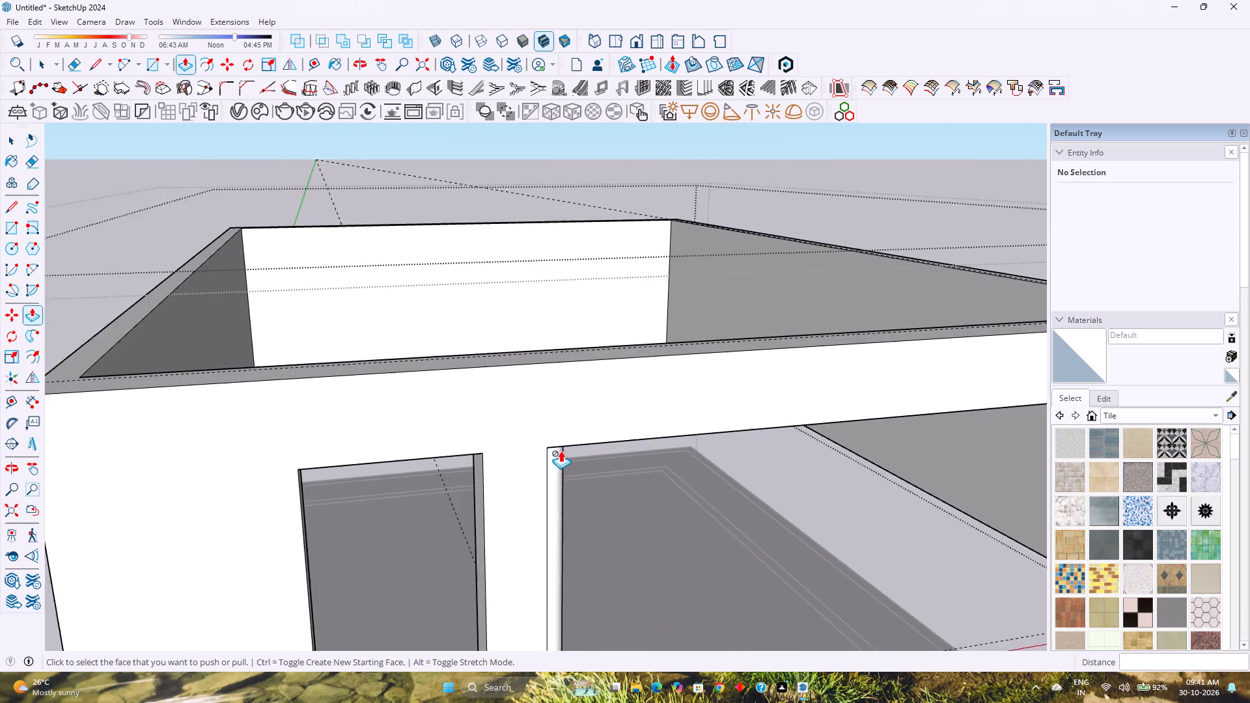
scroll(561, 450, "up", 3)
middle_click_drag(558, 460, 518, 576, "shift")
middle_click_drag(514, 570, 488, 468)
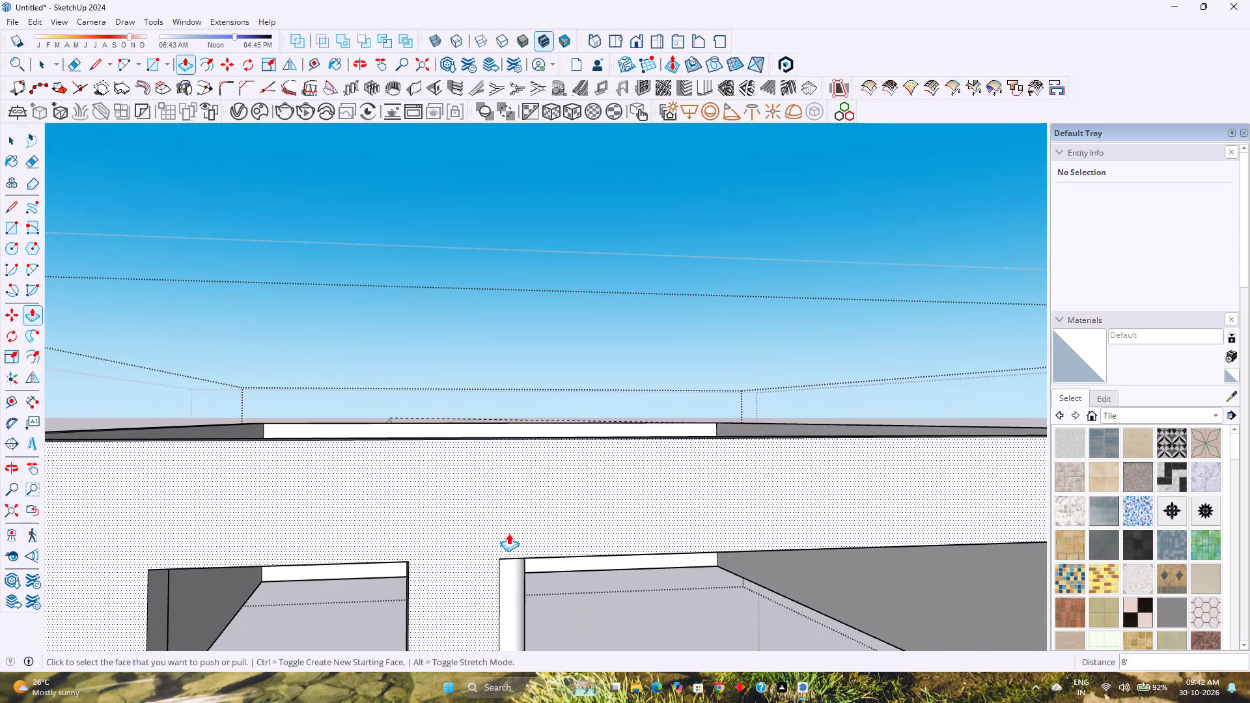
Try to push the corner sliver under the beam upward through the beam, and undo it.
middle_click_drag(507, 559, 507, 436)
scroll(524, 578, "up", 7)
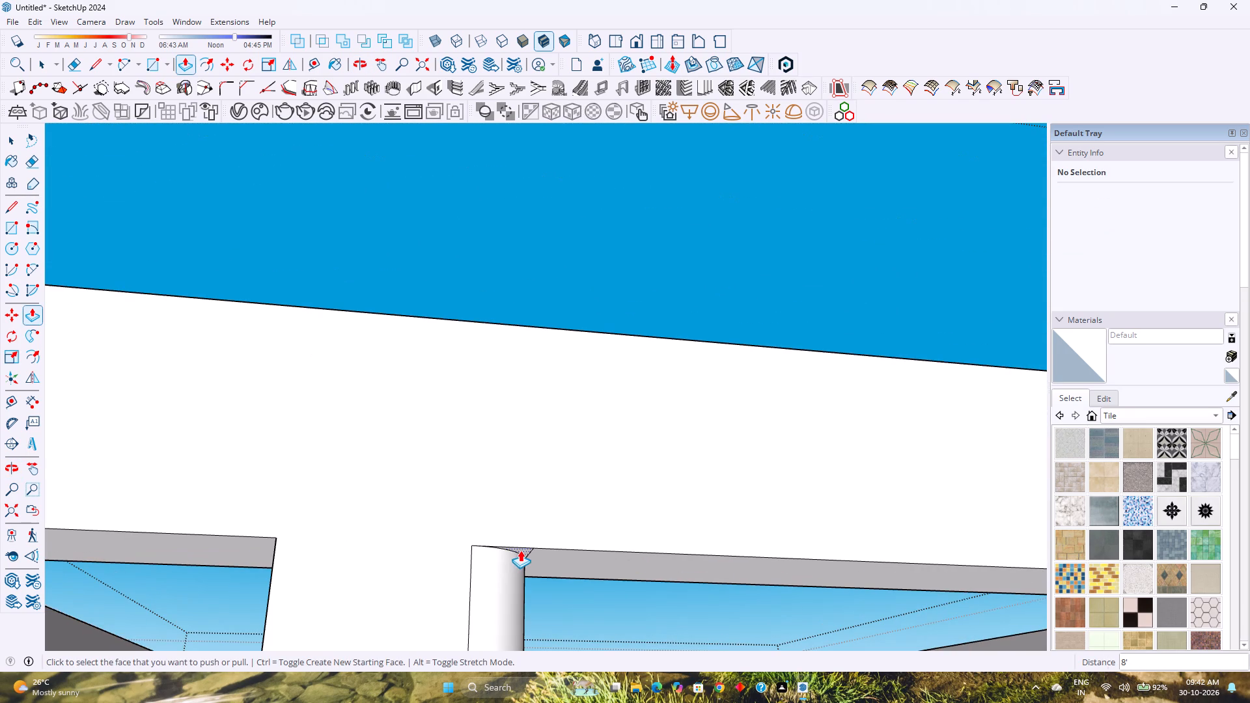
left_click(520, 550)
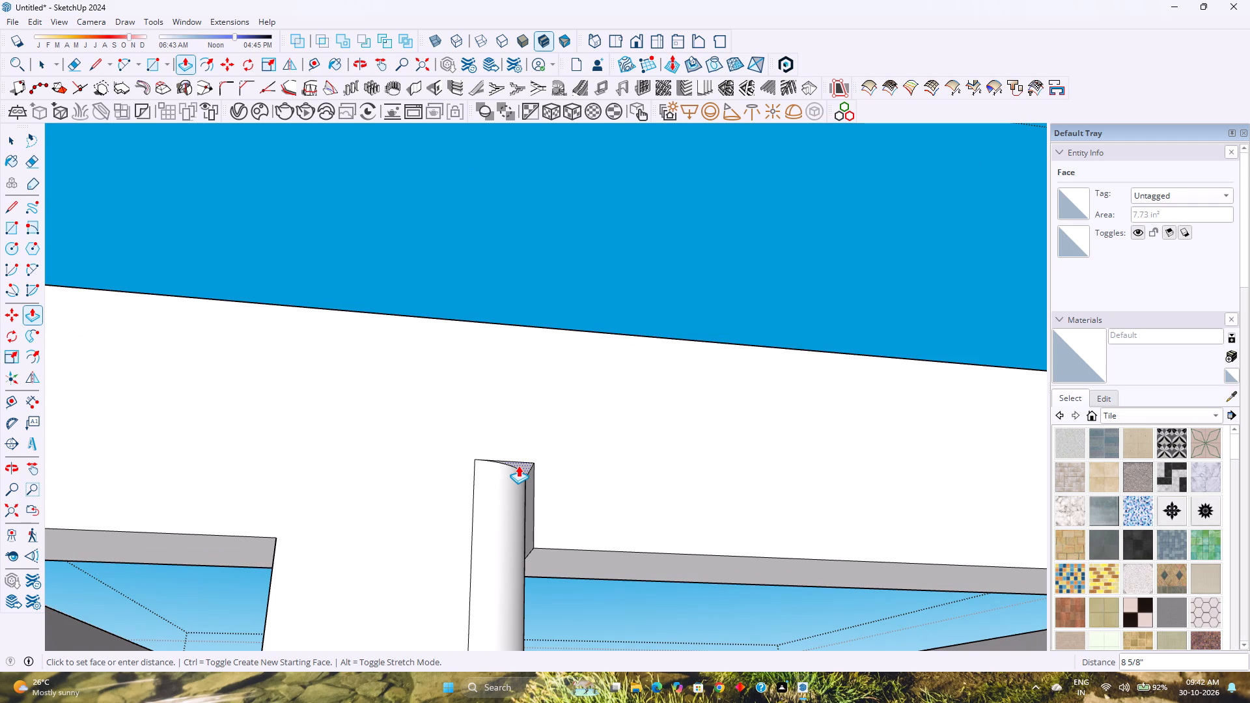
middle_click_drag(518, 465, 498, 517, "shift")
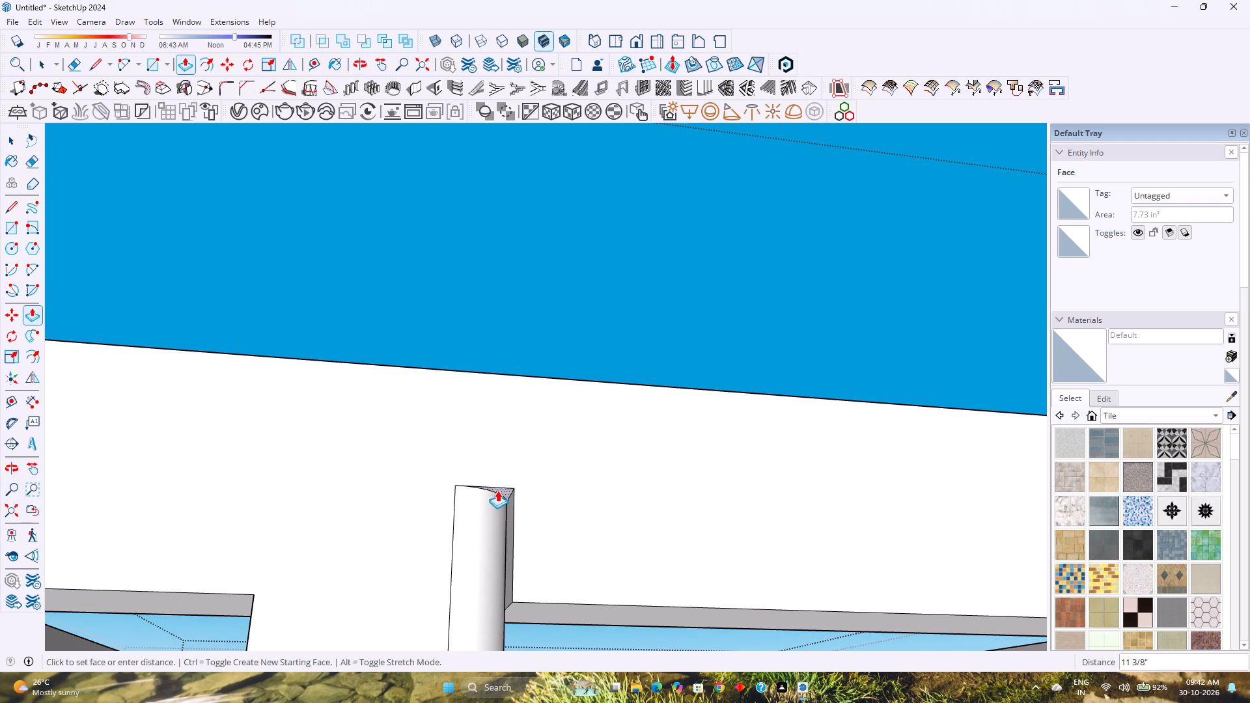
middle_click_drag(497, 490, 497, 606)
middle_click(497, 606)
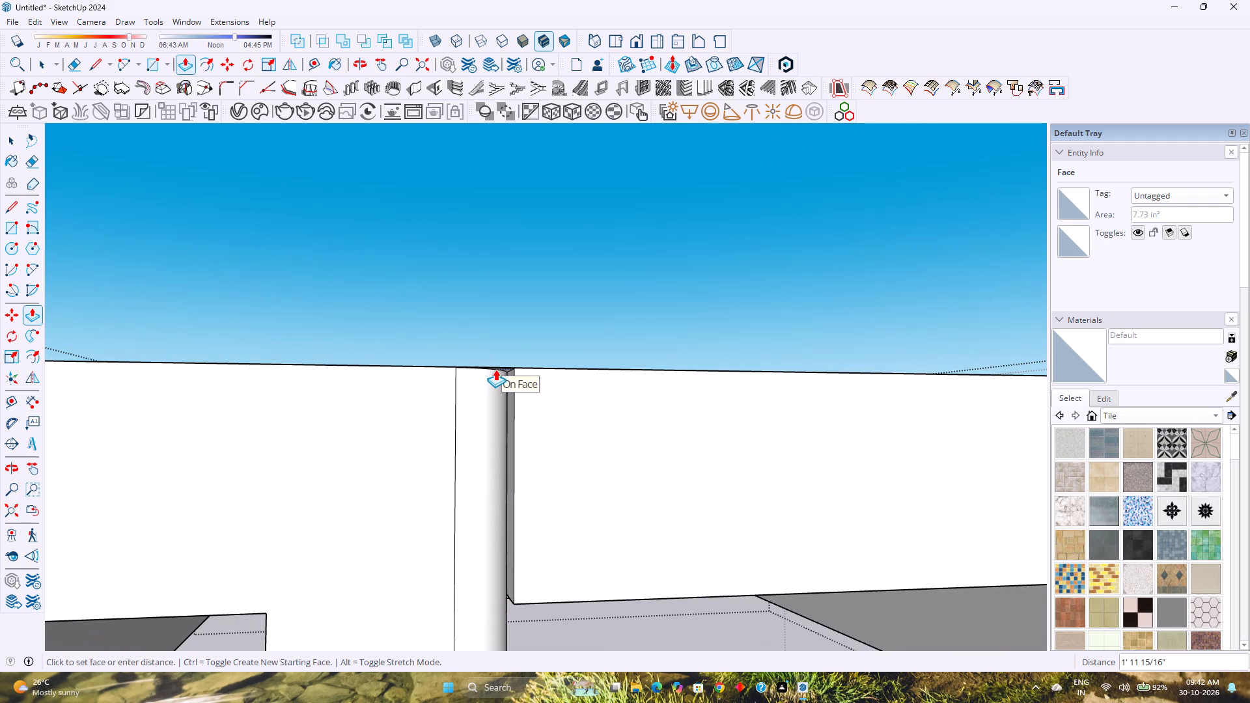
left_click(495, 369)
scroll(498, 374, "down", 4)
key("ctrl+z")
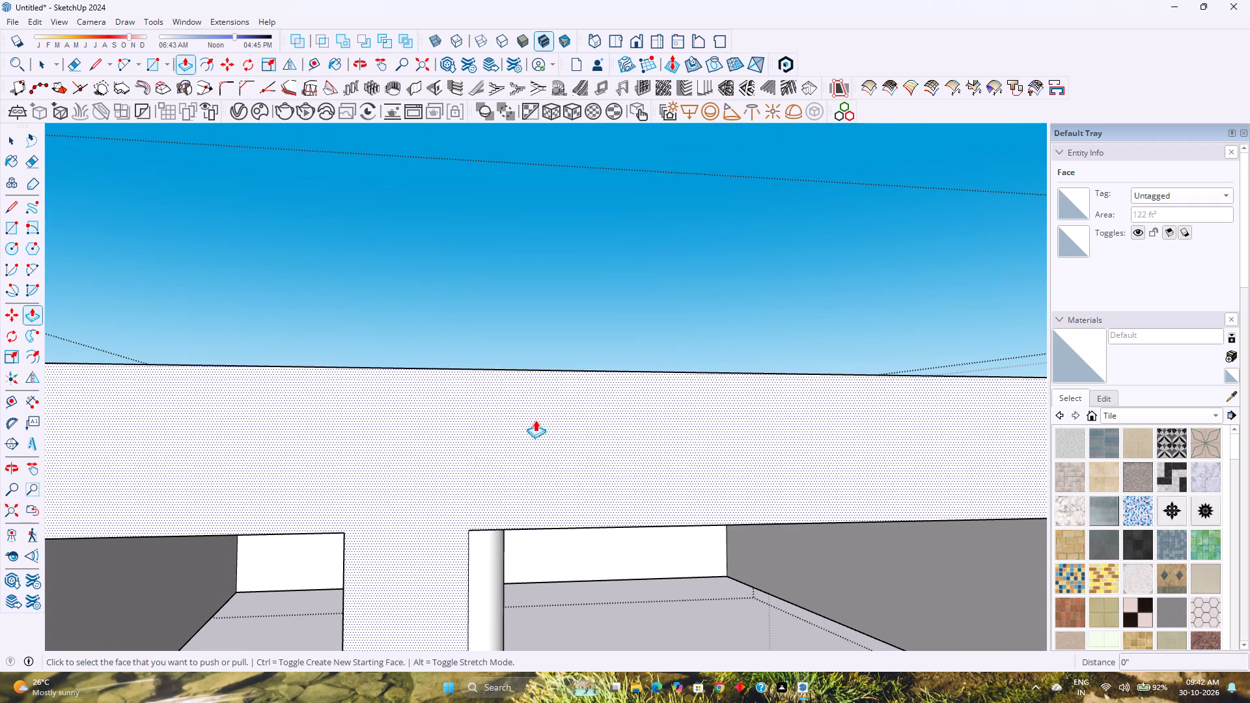
Push the corner sliver at the opening's head up 2' to the wall top, continuing the rounded wall end through the beam.
middle_click_drag(532, 453, 440, 401)
scroll(440, 401, "down", 4)
middle_click_drag(531, 491, 426, 453)
scroll(426, 452, "down", 4)
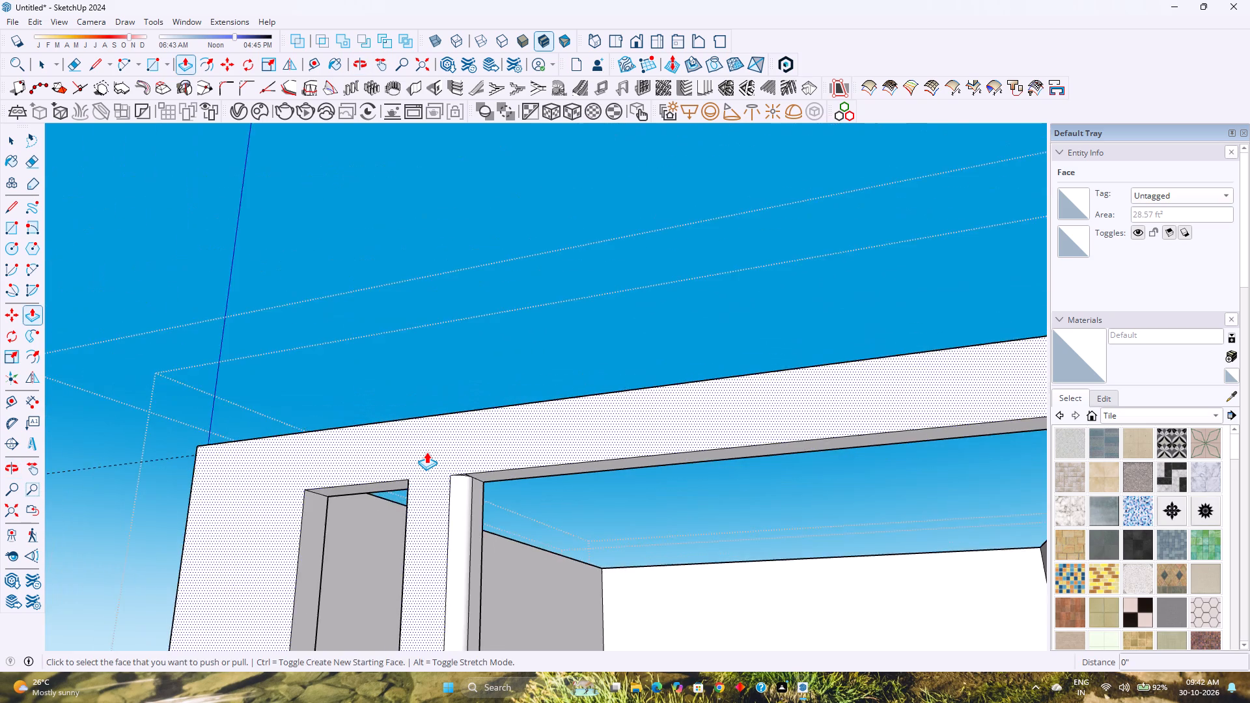
scroll(426, 452, "down", 10)
middle_click_drag(479, 456, 479, 543)
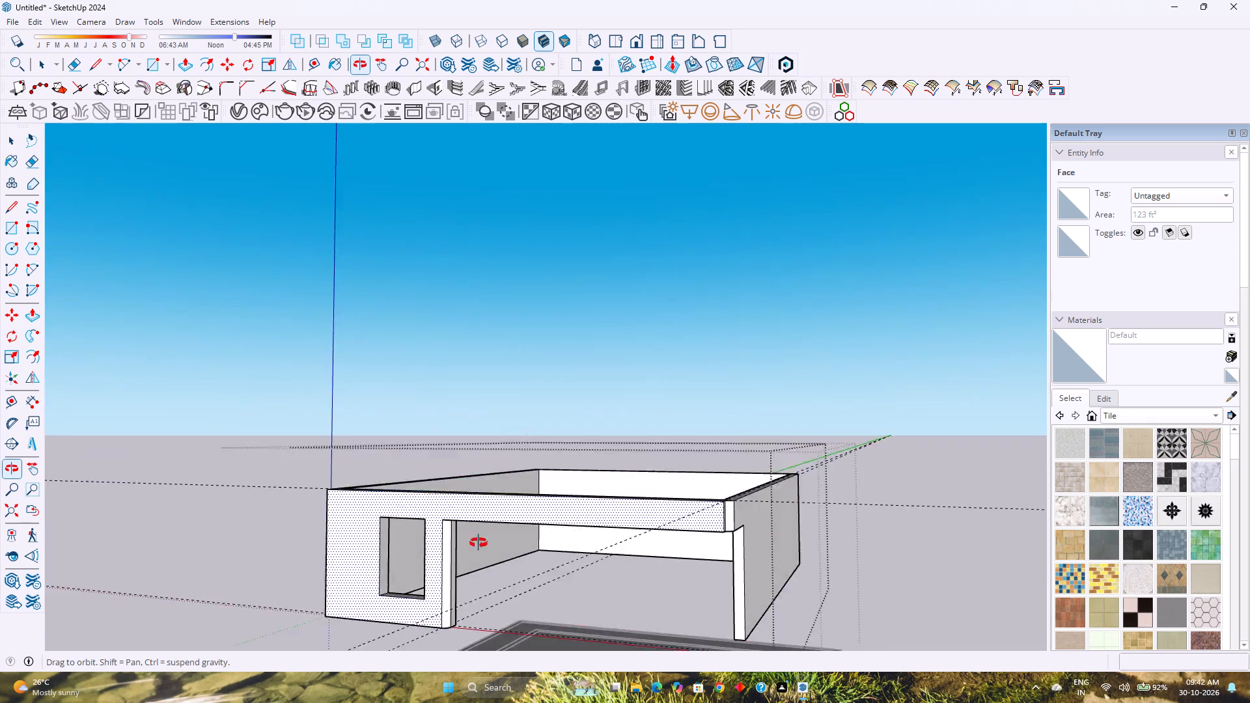
middle_click_drag(479, 543, 469, 562)
scroll(462, 548, "up", 3)
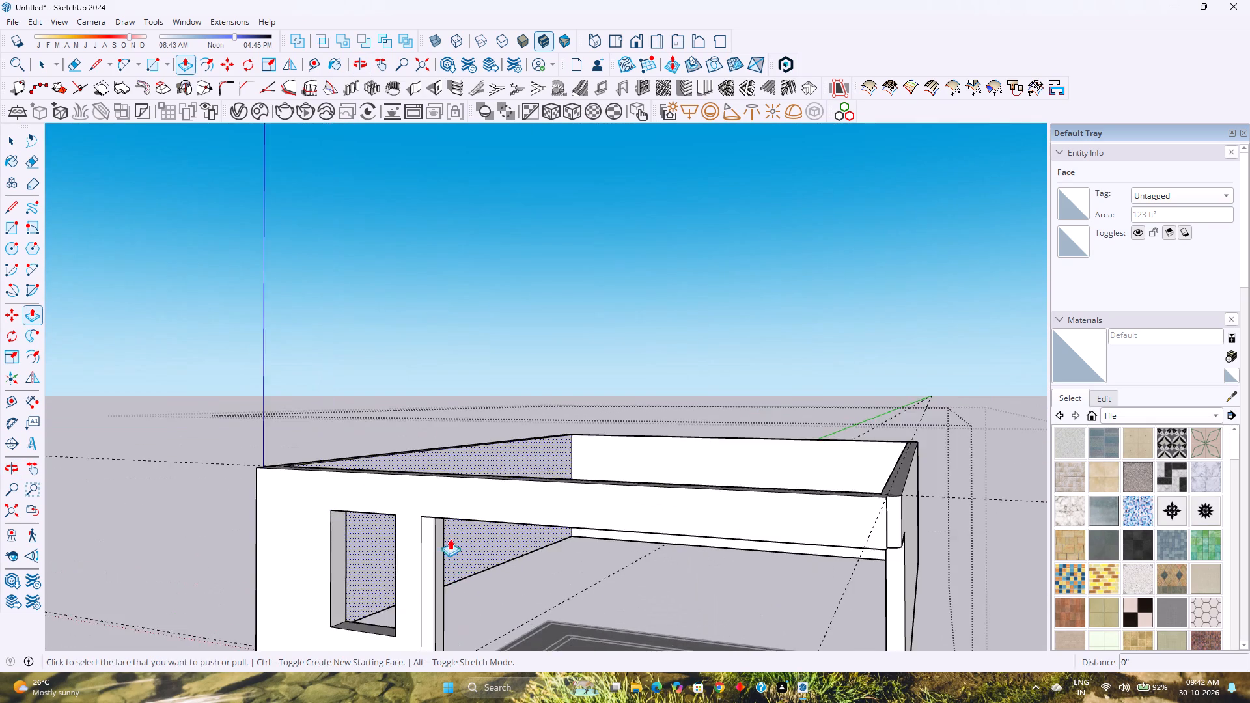
scroll(450, 538, "up", 9)
middle_click_drag(420, 496, 499, 403)
scroll(466, 478, "up", 1)
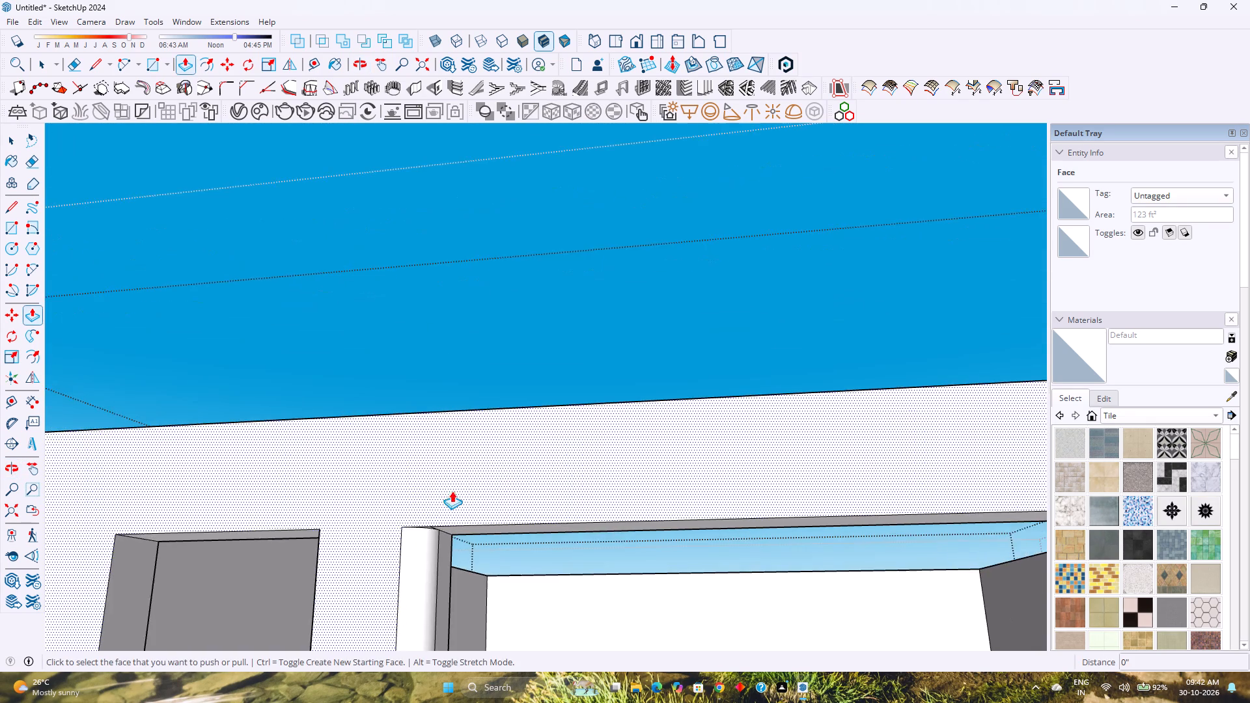
scroll(436, 519, "up", 1)
middle_click_drag(434, 519, 440, 454)
scroll(417, 536, "up", 4)
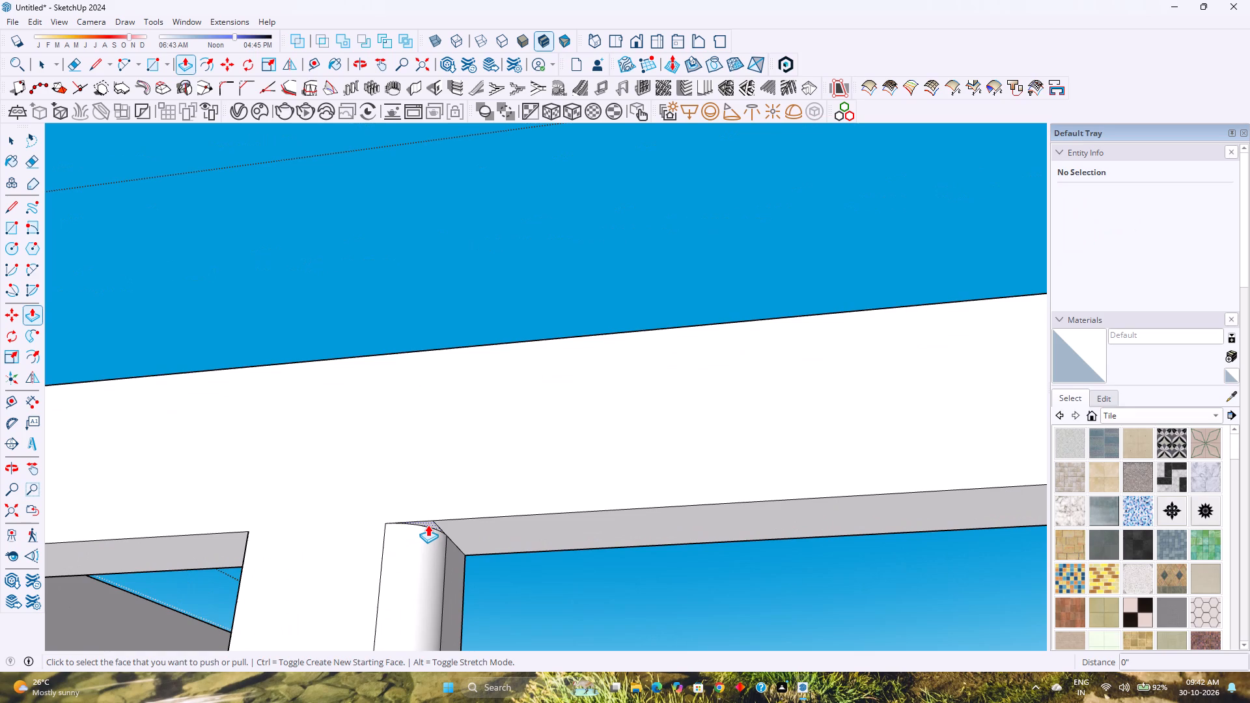
left_click(428, 525)
left_click(413, 351)
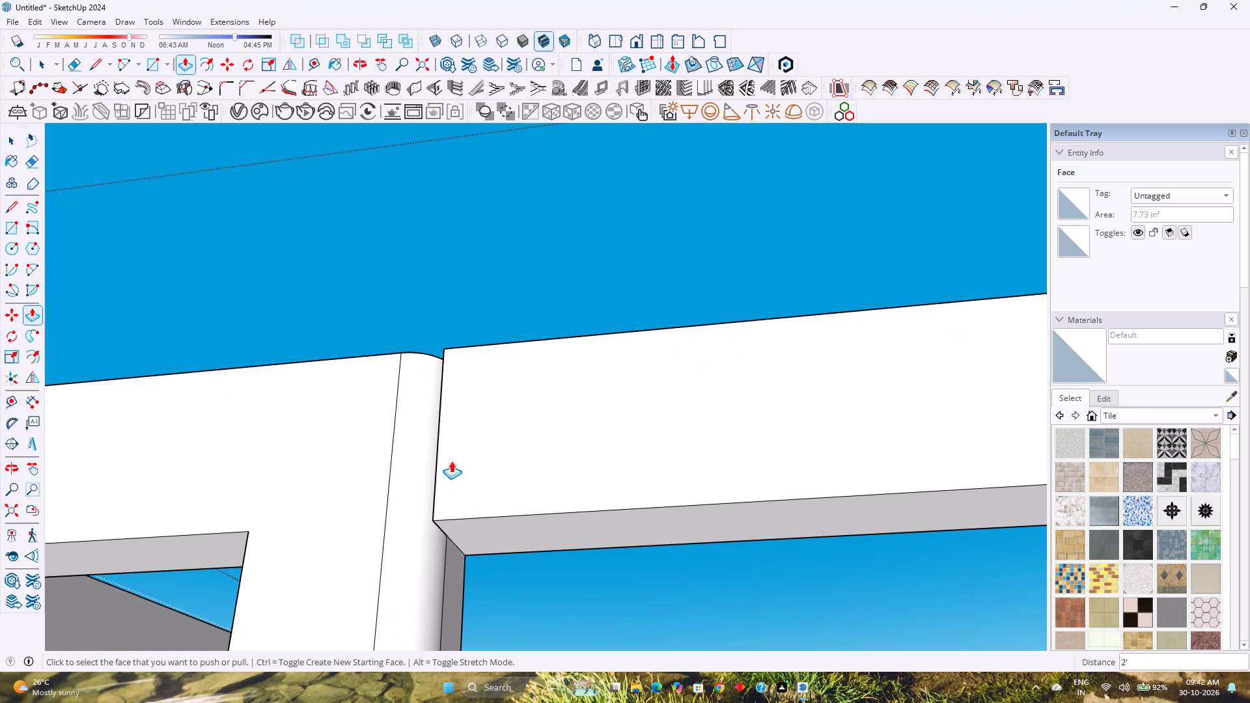
Push the front face of the beam above the wide opening back by 6".
left_click(483, 498)
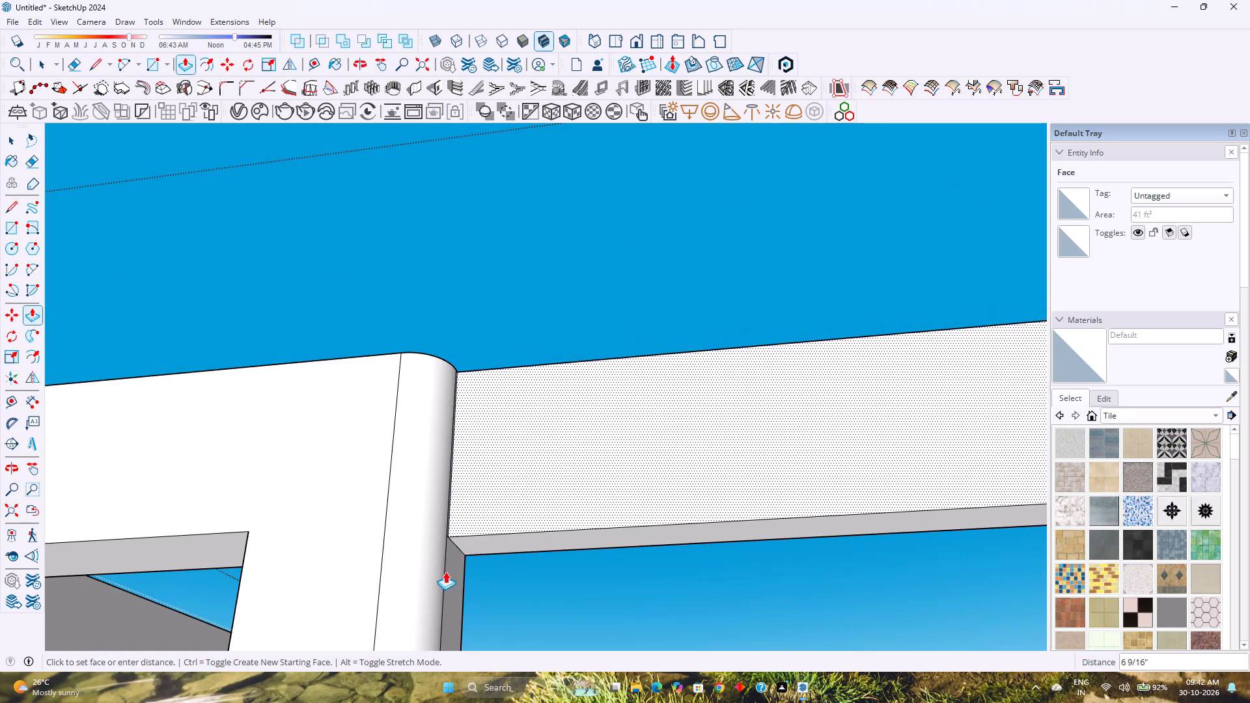
key("6")
key("Return")
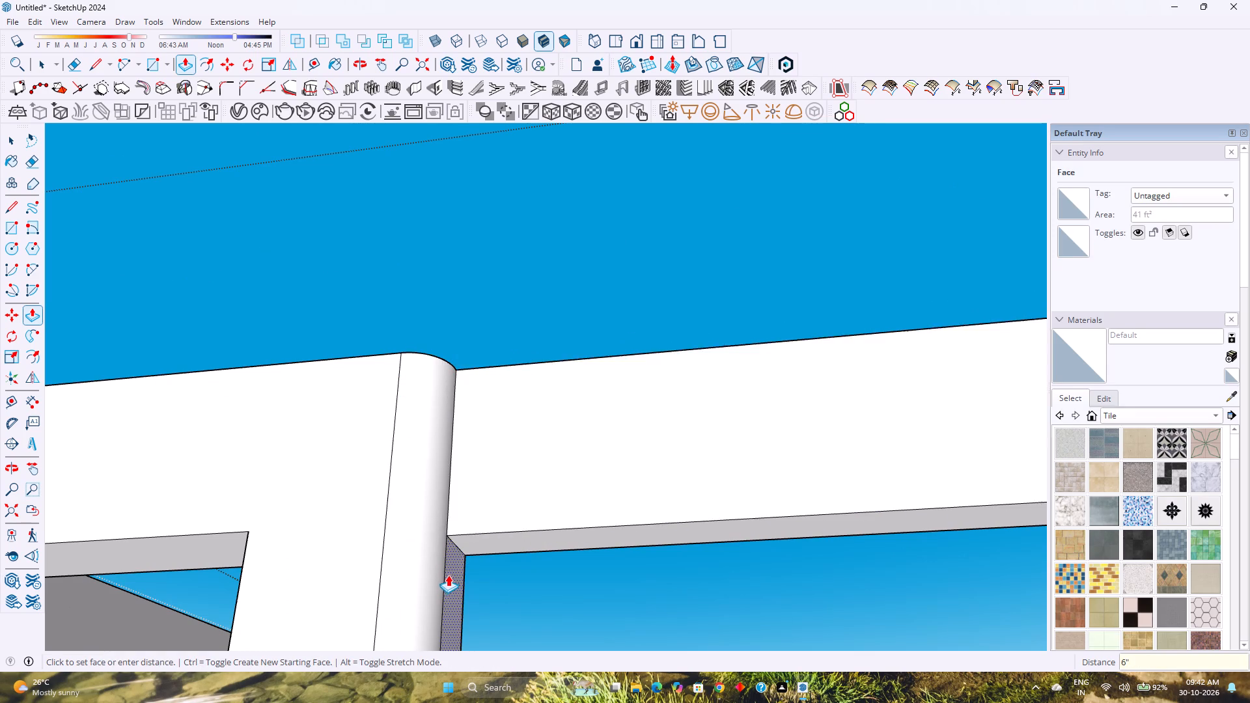
Examine the rounded wall end and the set-back beam from above, below and the front.
scroll(449, 571, "down", 5)
middle_click_drag(544, 613, 451, 508, "shift")
scroll(445, 502, "down", 8)
middle_click_drag(458, 501, 378, 557)
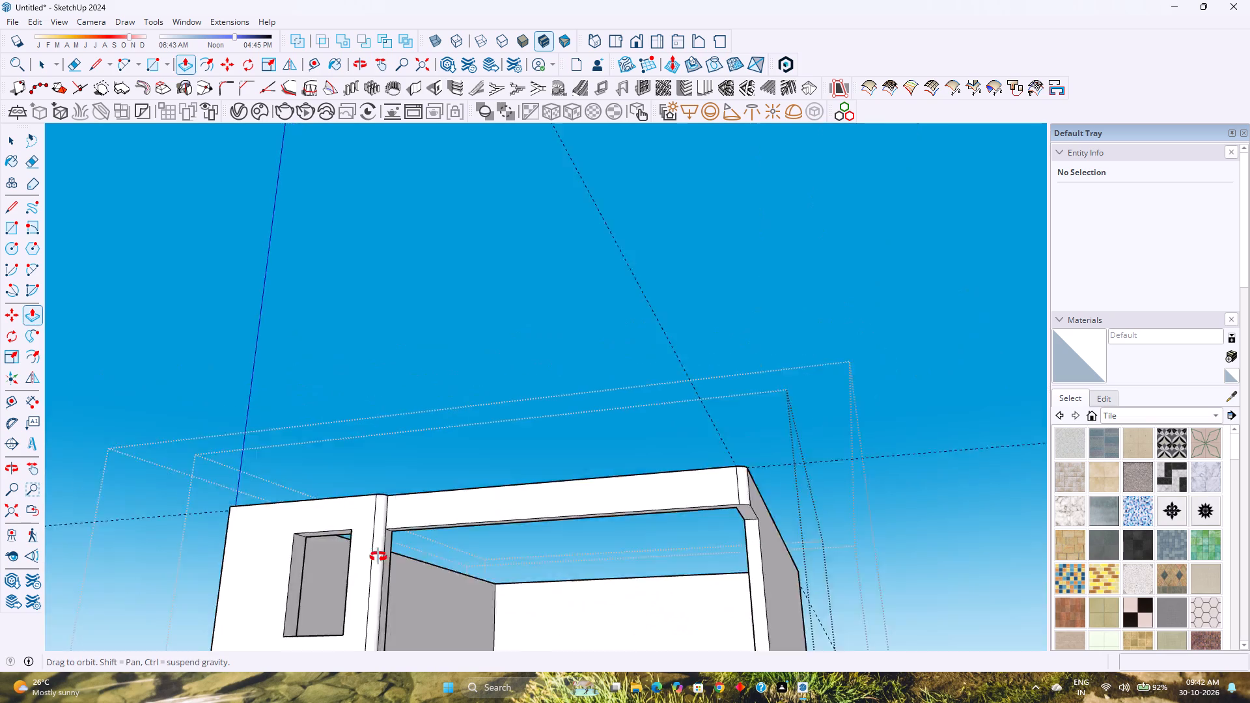
middle_click_drag(378, 557, 302, 590)
middle_click_drag(330, 560, 413, 508, "shift")
middle_click_drag(450, 493, 326, 657)
scroll(391, 527, "up", 7)
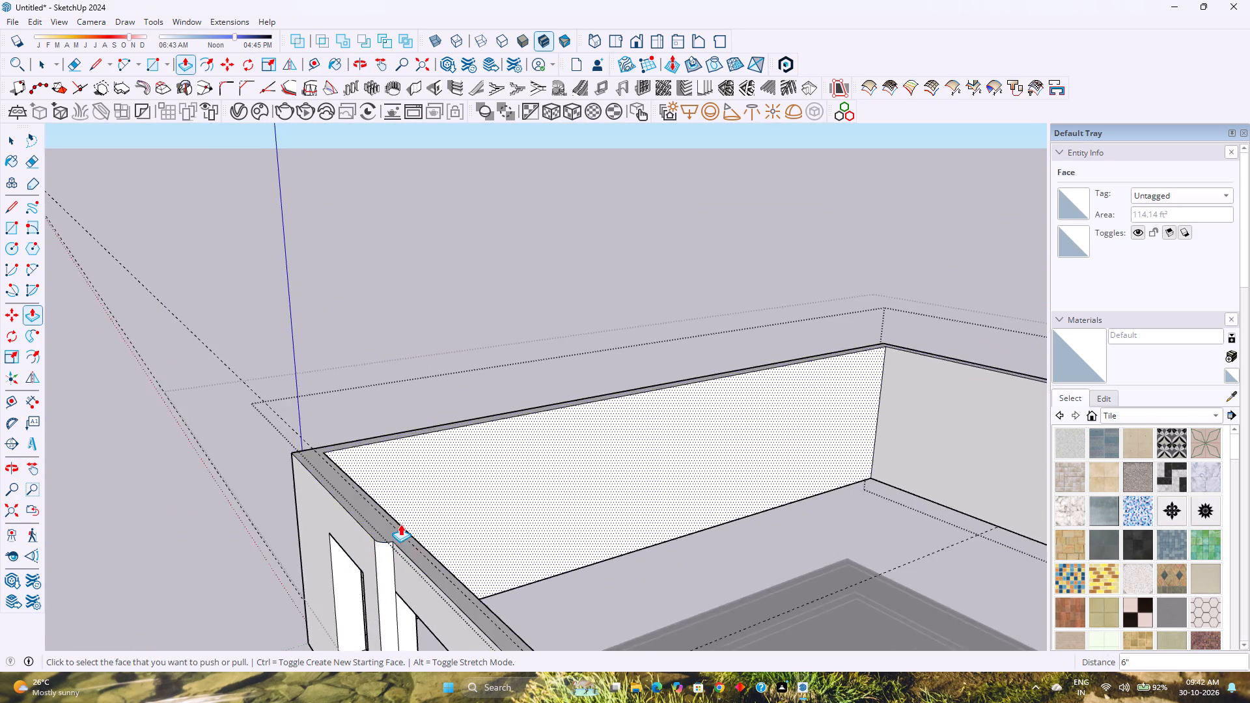
scroll(400, 524, "up", 2)
middle_click_drag(402, 524, 238, 592)
scroll(273, 540, "down", 1)
scroll(274, 540, "up", 7)
middle_click_drag(288, 539, 434, 532)
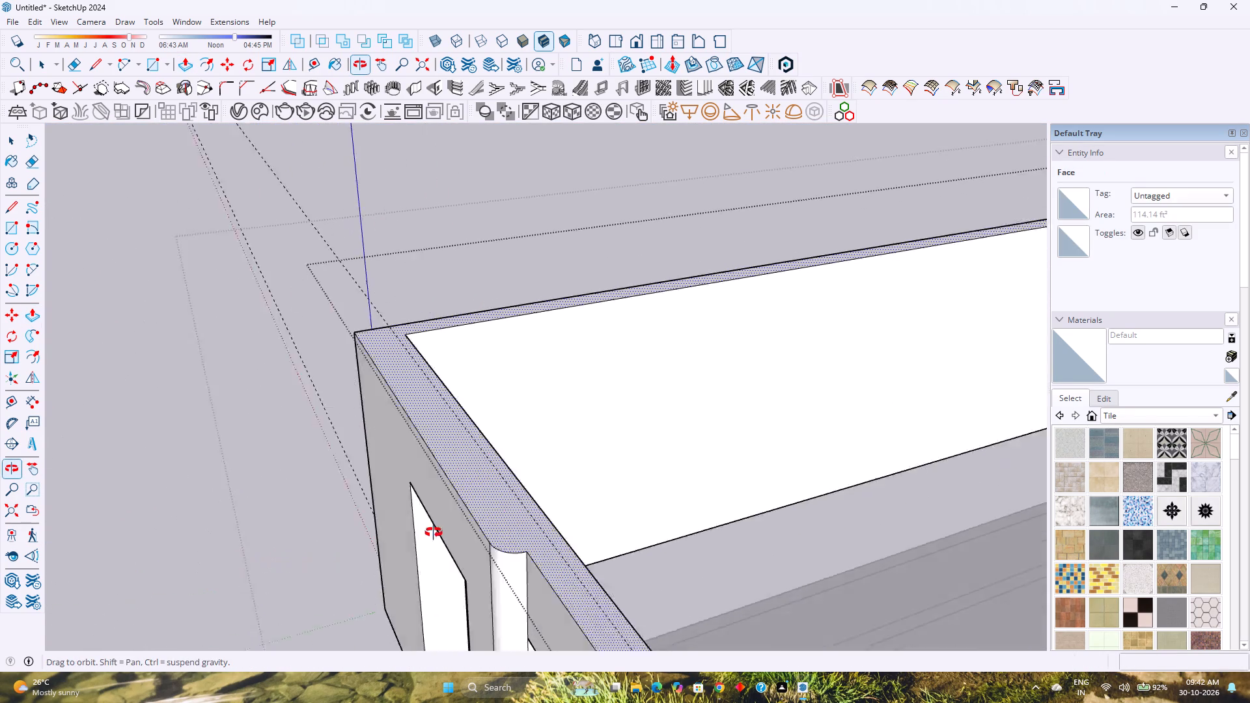
middle_click_drag(434, 532, 507, 516)
middle_click(507, 516)
middle_click_drag(576, 501, 356, 549)
middle_click(356, 549)
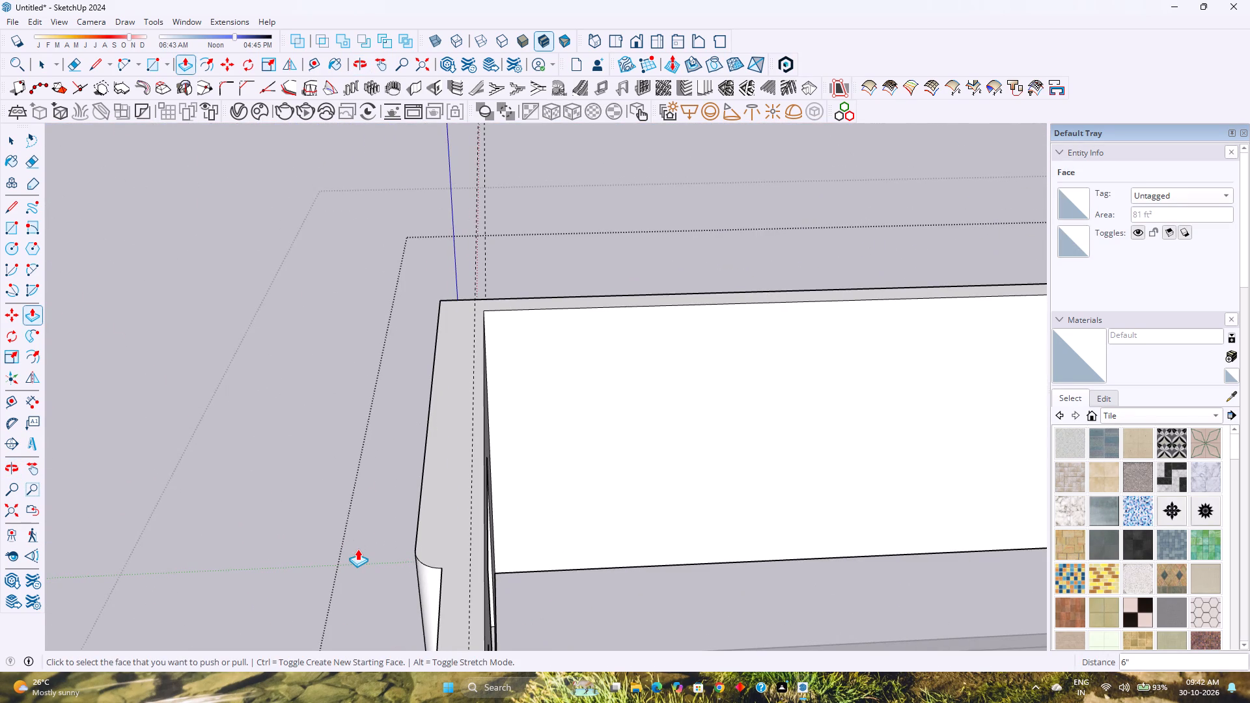
scroll(355, 543, "down", 3)
key("space")
scroll(355, 543, "down", 2)
middle_click_drag(334, 564, 493, 499)
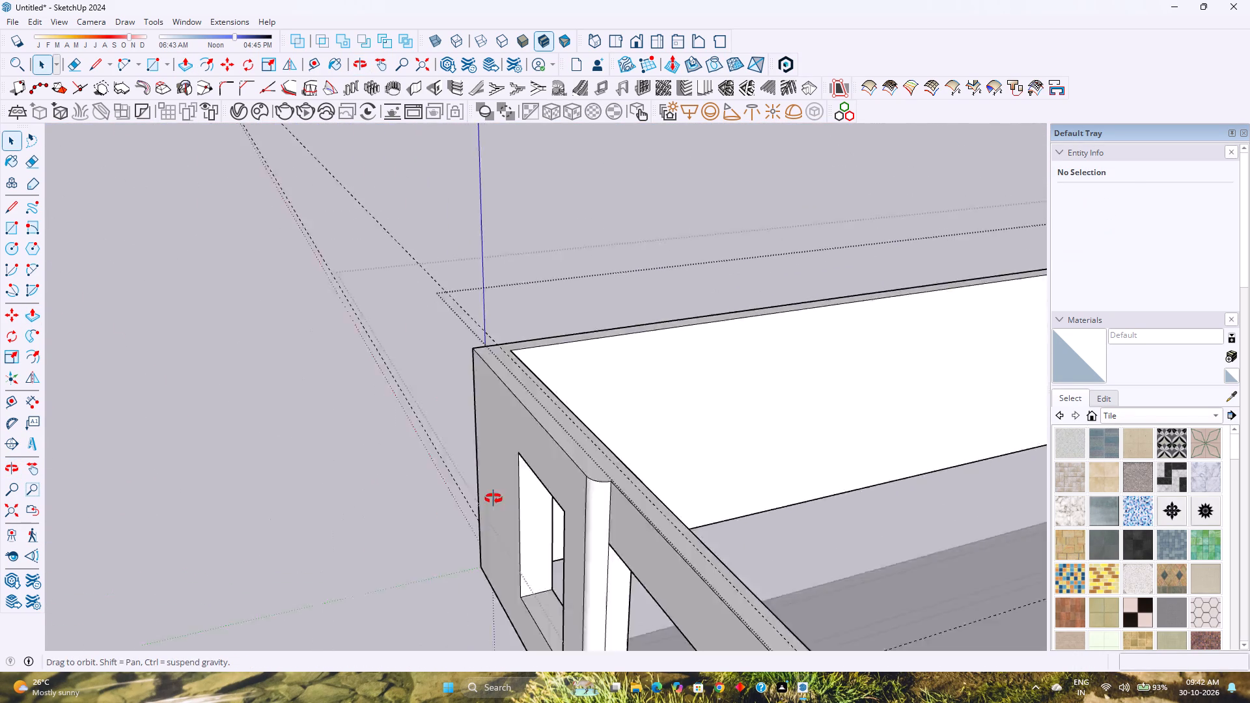
middle_click_drag(493, 499, 578, 458)
middle_click_drag(610, 439, 460, 475, "shift")
middle_click_drag(439, 476, 529, 408)
middle_click(533, 407)
scroll(555, 396, "down", 4)
middle_click_drag(581, 419, 456, 437)
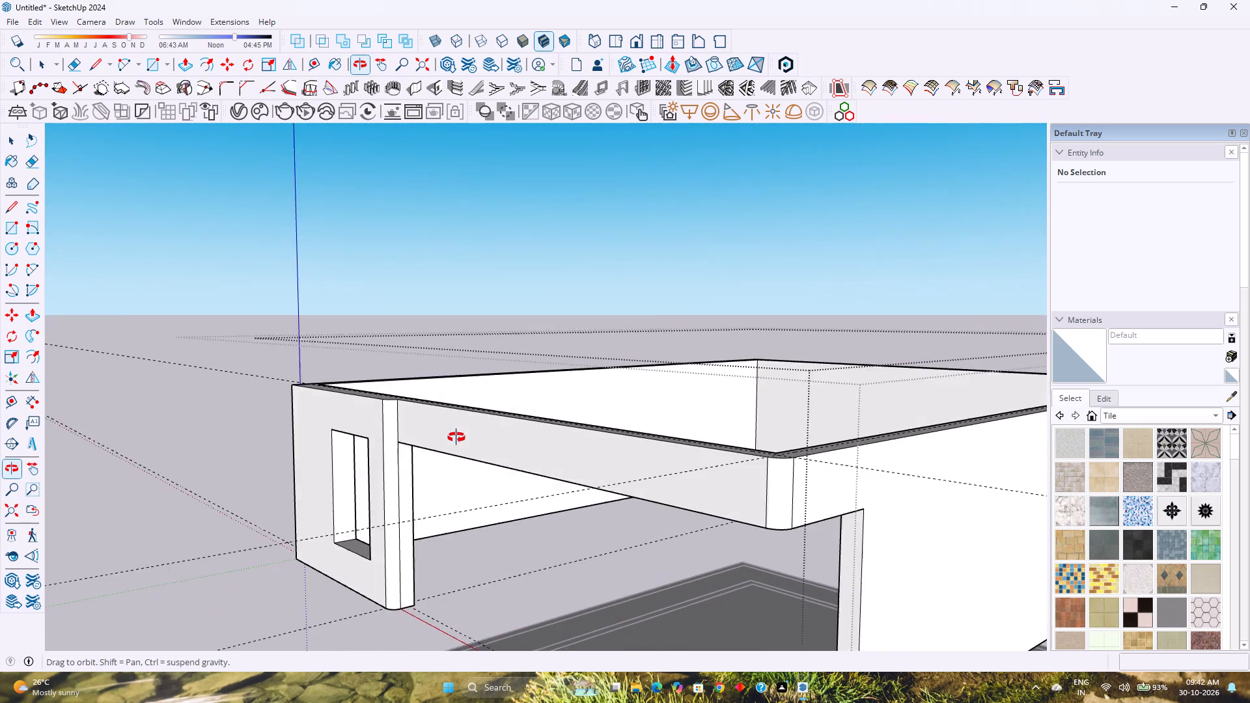
middle_click_drag(456, 437, 467, 428)
middle_click(467, 428)
scroll(467, 428, "up", 1)
middle_click_drag(467, 431, 424, 448)
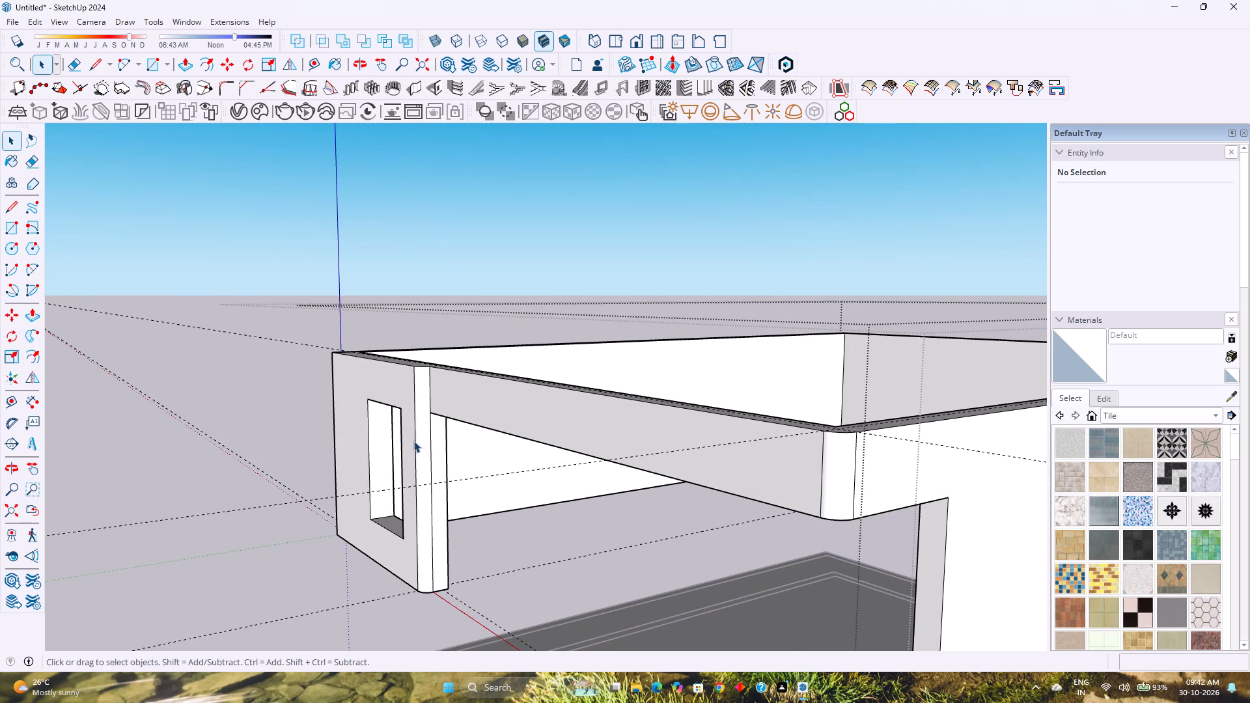
scroll(411, 441, "down", 6)
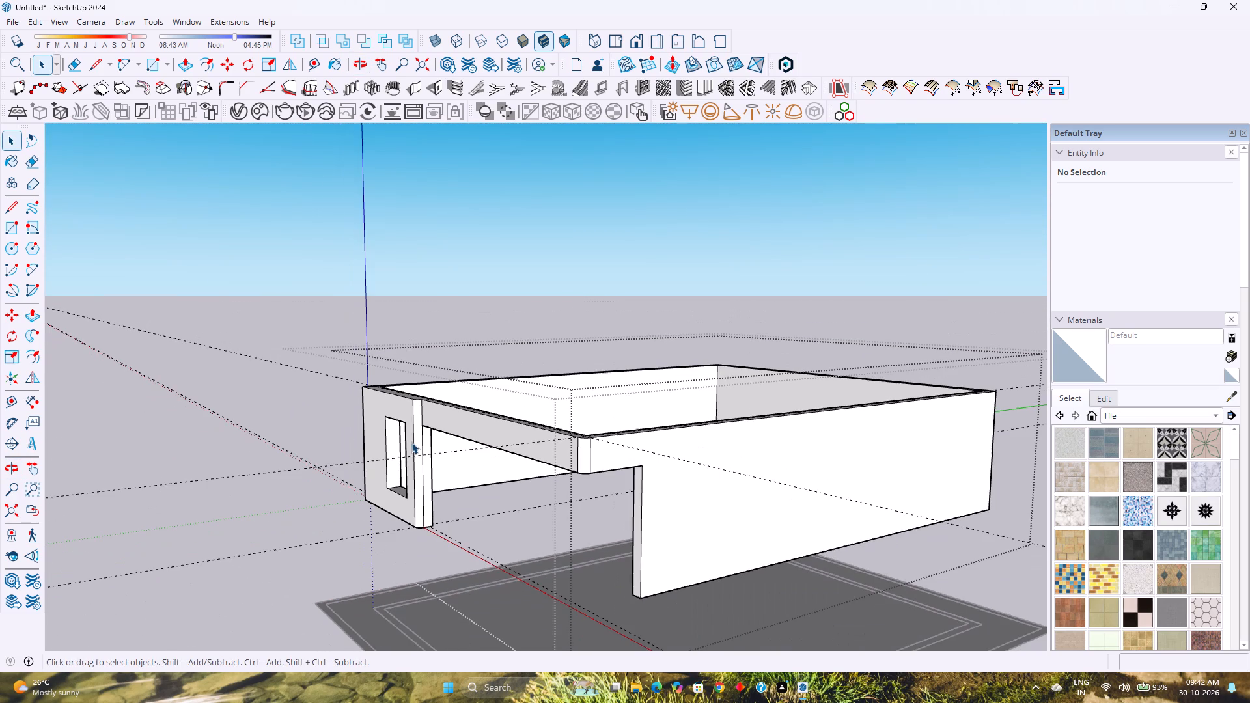
Unhide the last hidden objects, bringing back the rounded frame and the floor slab.
left_click(34, 21)
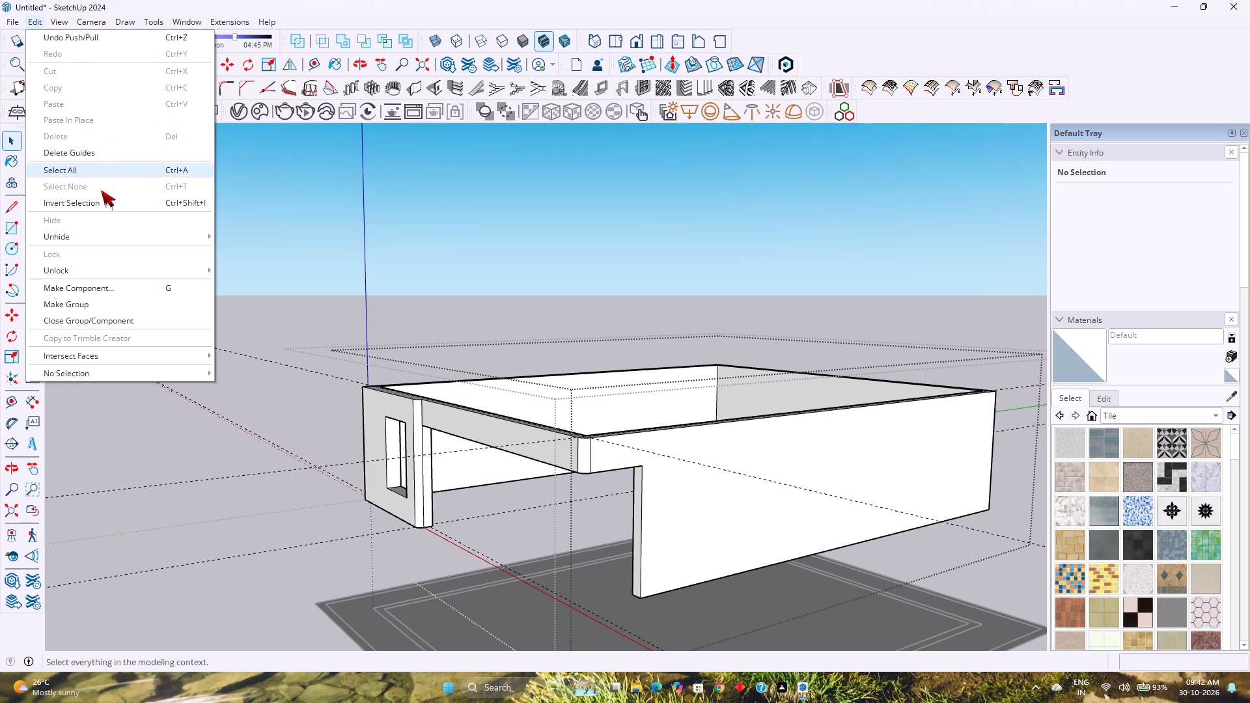
left_click(254, 255)
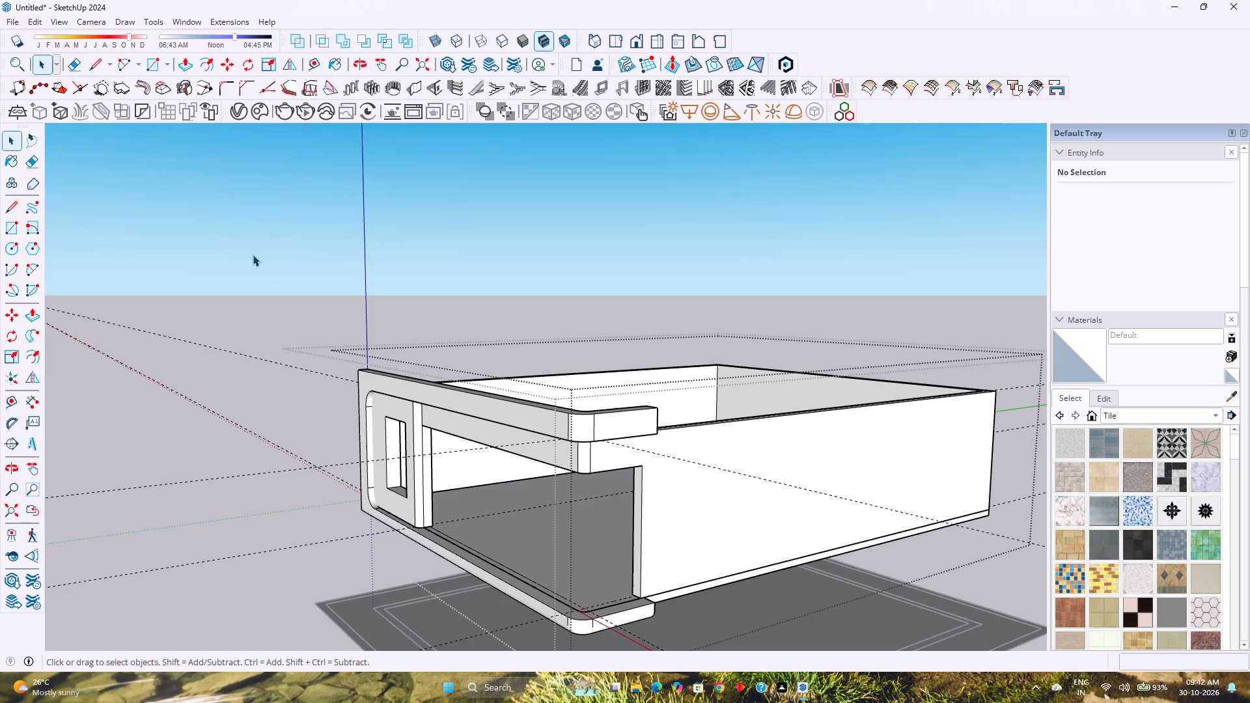
Move the rounded frame group outward from the building's original front corner to the extended front wall's outer top corner.
scroll(469, 446, "up", 2)
middle_click_drag(469, 446, 436, 404)
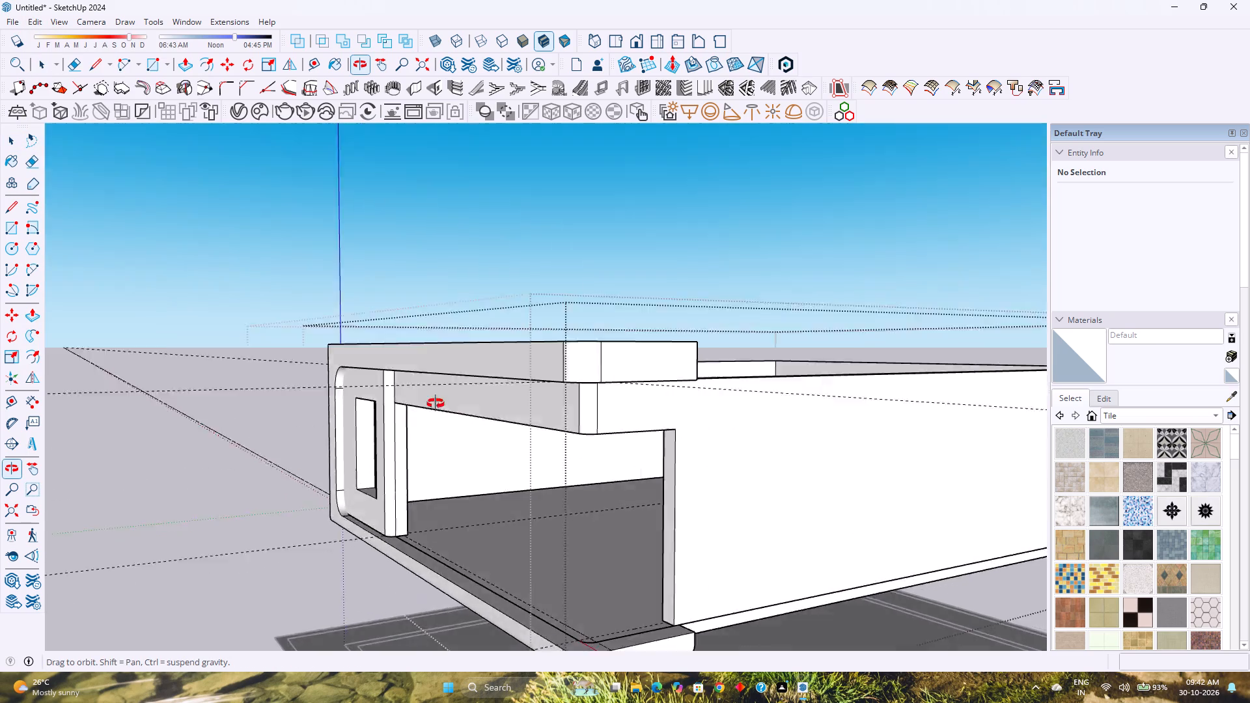
middle_click_drag(436, 404, 299, 526)
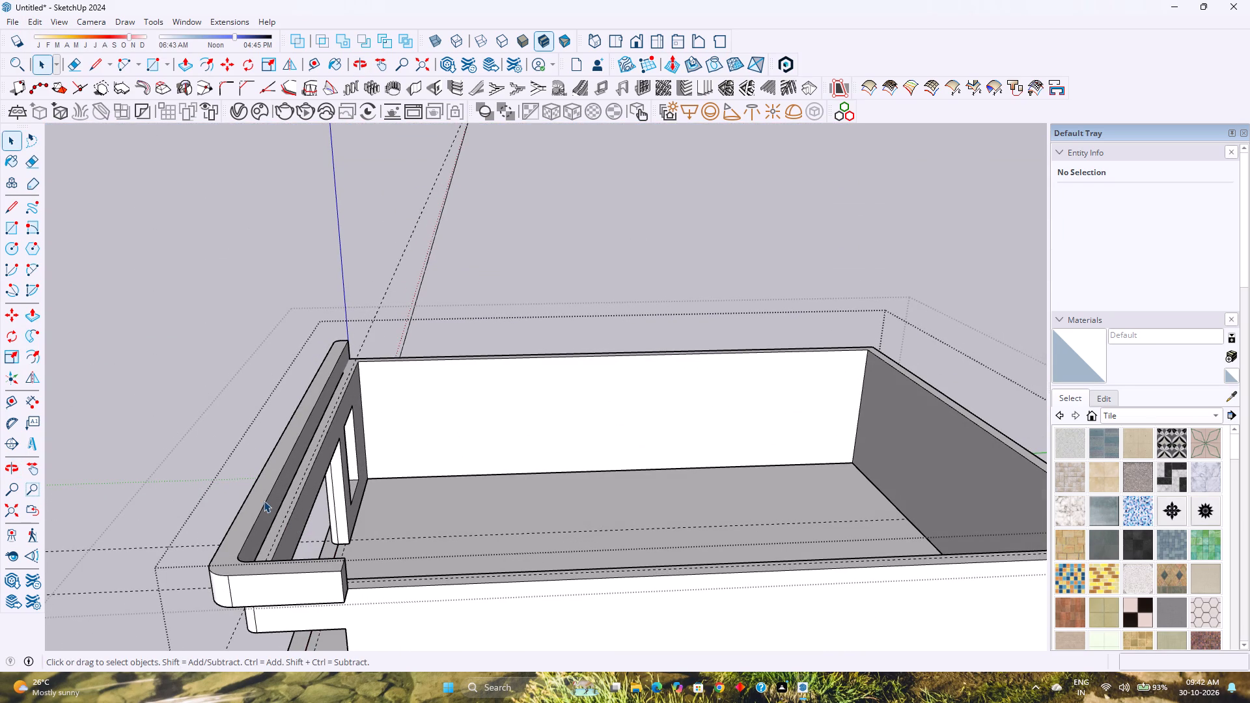
left_click(264, 501)
middle_click_drag(264, 496, 154, 598)
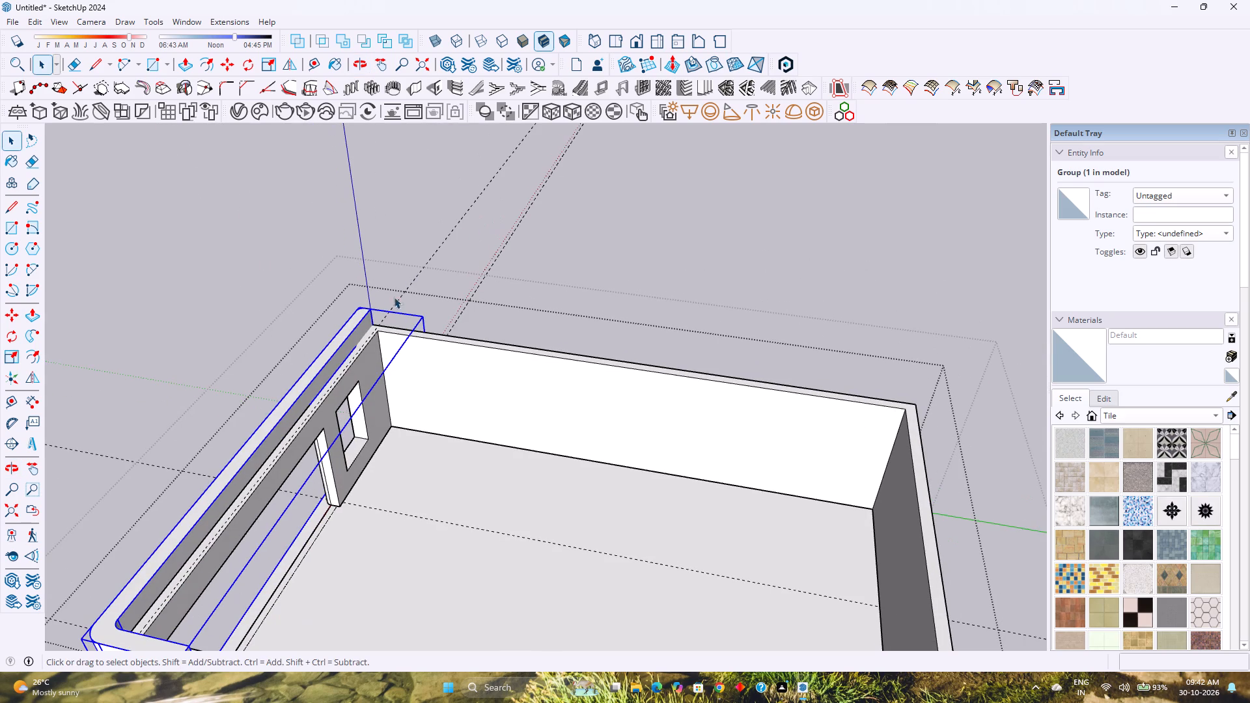
scroll(390, 323, "up", 9)
key("m")
scroll(363, 314, "up", 4)
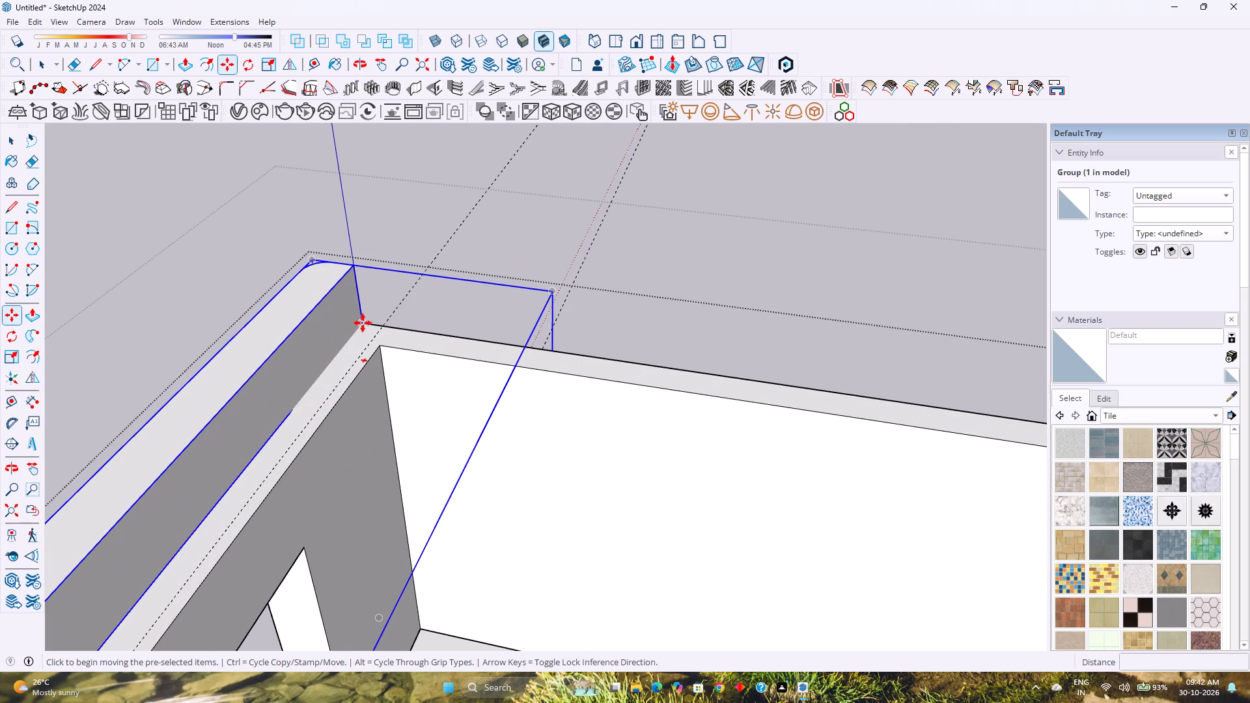
left_click(363, 323)
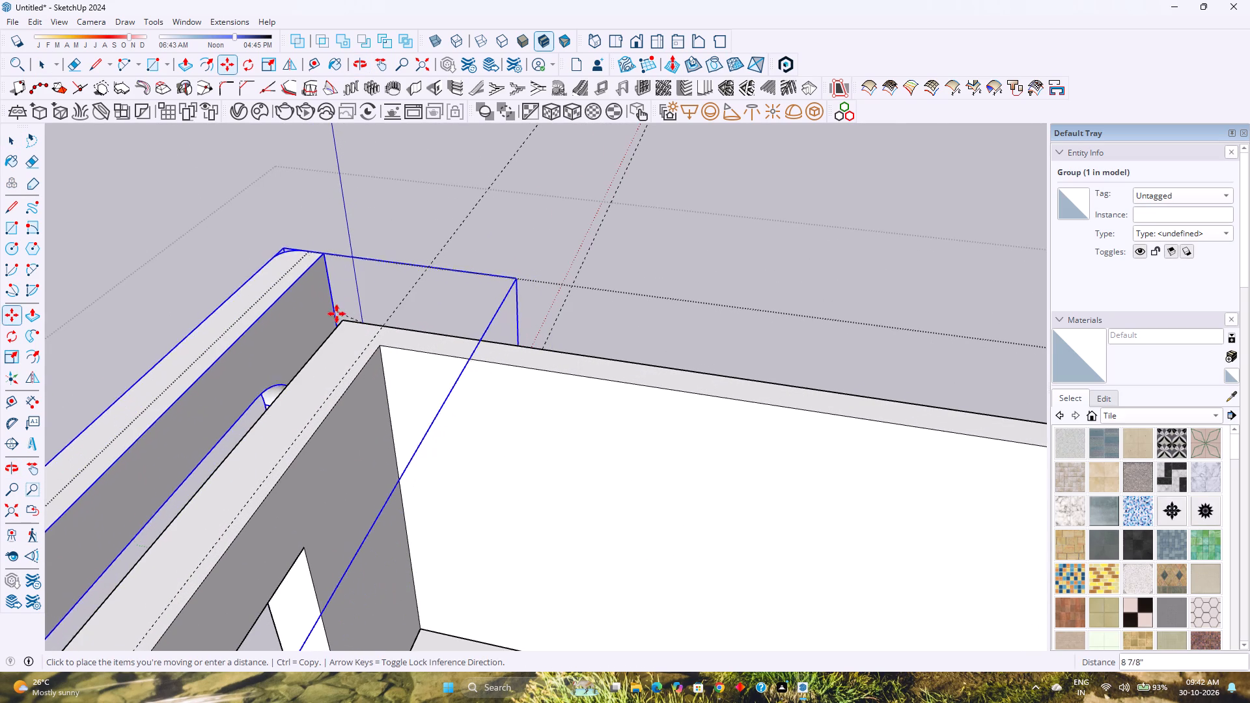
left_click(340, 319)
Examine how the moved frame sits against the front wall, beam, side wall and slab.
scroll(320, 335, "down", 2)
middle_click_drag(260, 363, 404, 319)
middle_click(404, 319)
scroll(419, 309, "down", 6)
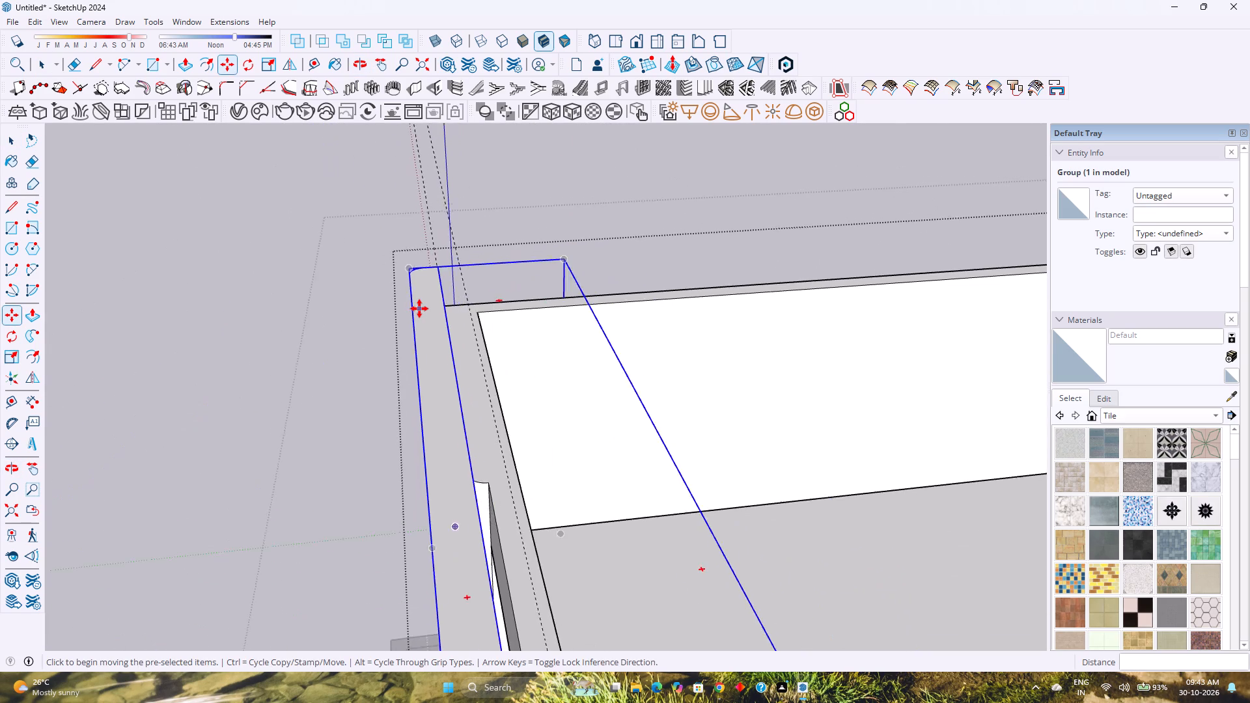
scroll(419, 309, "down", 6)
middle_click_drag(393, 358, 572, 242)
scroll(650, 262, "up", 6)
middle_click_drag(651, 269, 513, 215)
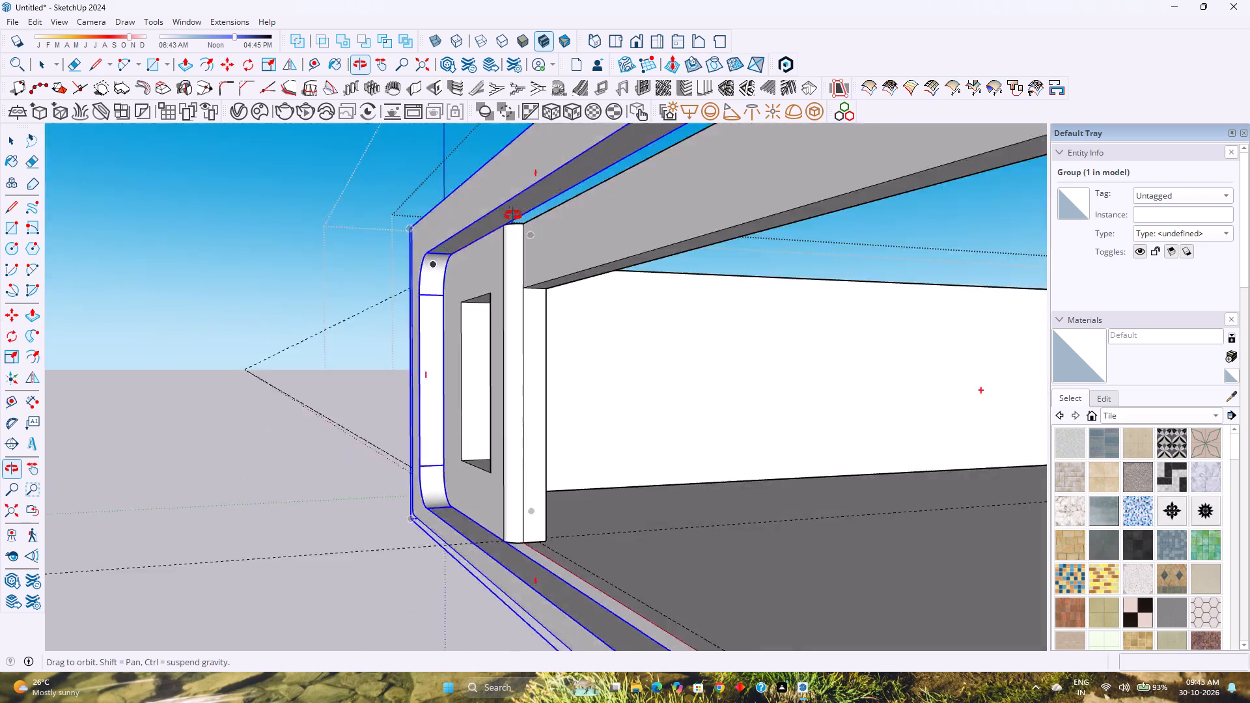
middle_click_drag(513, 215, 388, 307)
middle_click_drag(384, 307, 474, 217, "shift")
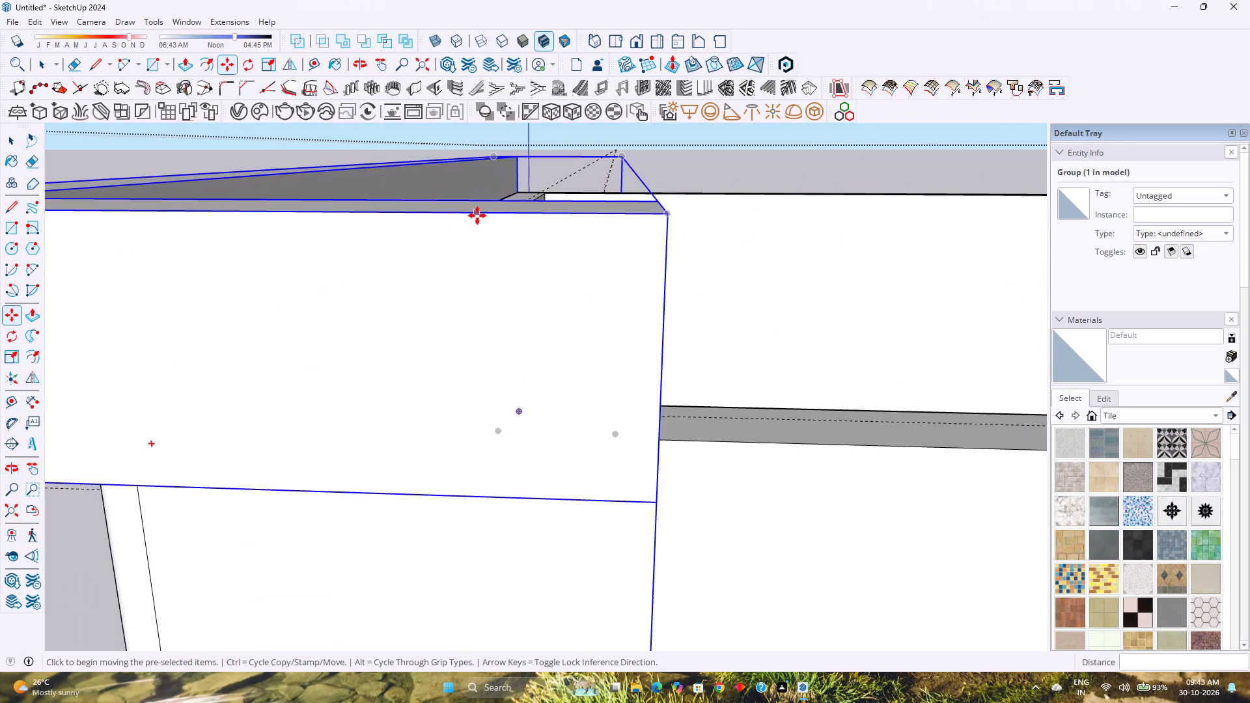
scroll(477, 215, "down", 3)
middle_click_drag(477, 215, 290, 357)
scroll(326, 298, "down", 3)
middle_click_drag(376, 275, 342, 396, "shift")
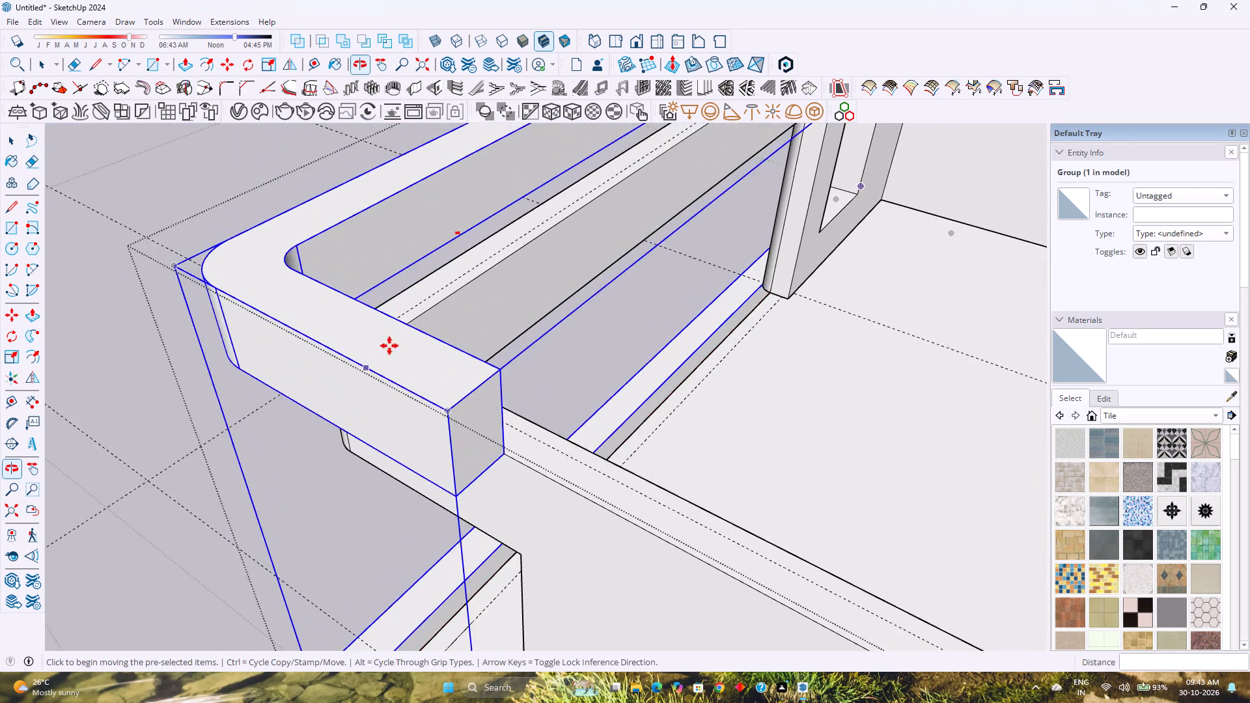
middle_click_drag(391, 343, 109, 375)
Open the rounded frame group for editing, working at its inner rounded corner by the wall.
key("space")
middle_click_drag(554, 260, 332, 297)
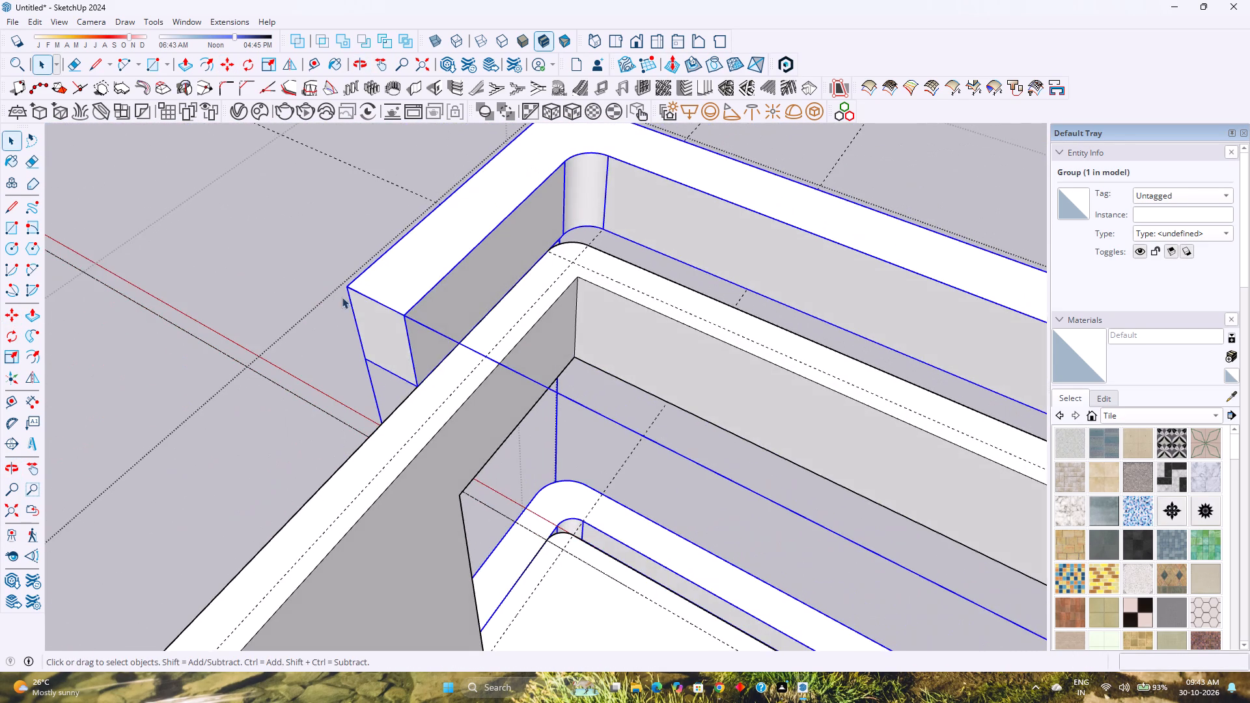
scroll(582, 270, "up", 3)
left_click(672, 205)
double_click(672, 205)
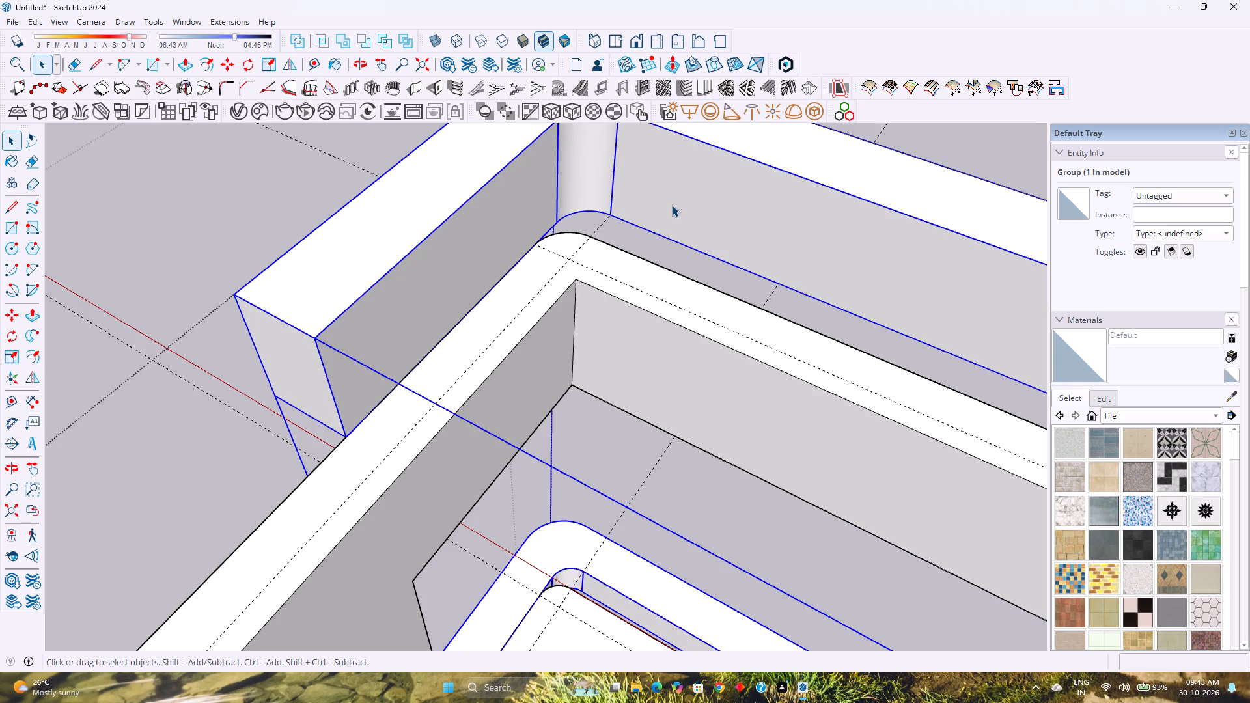
left_click(673, 205)
left_click(669, 221)
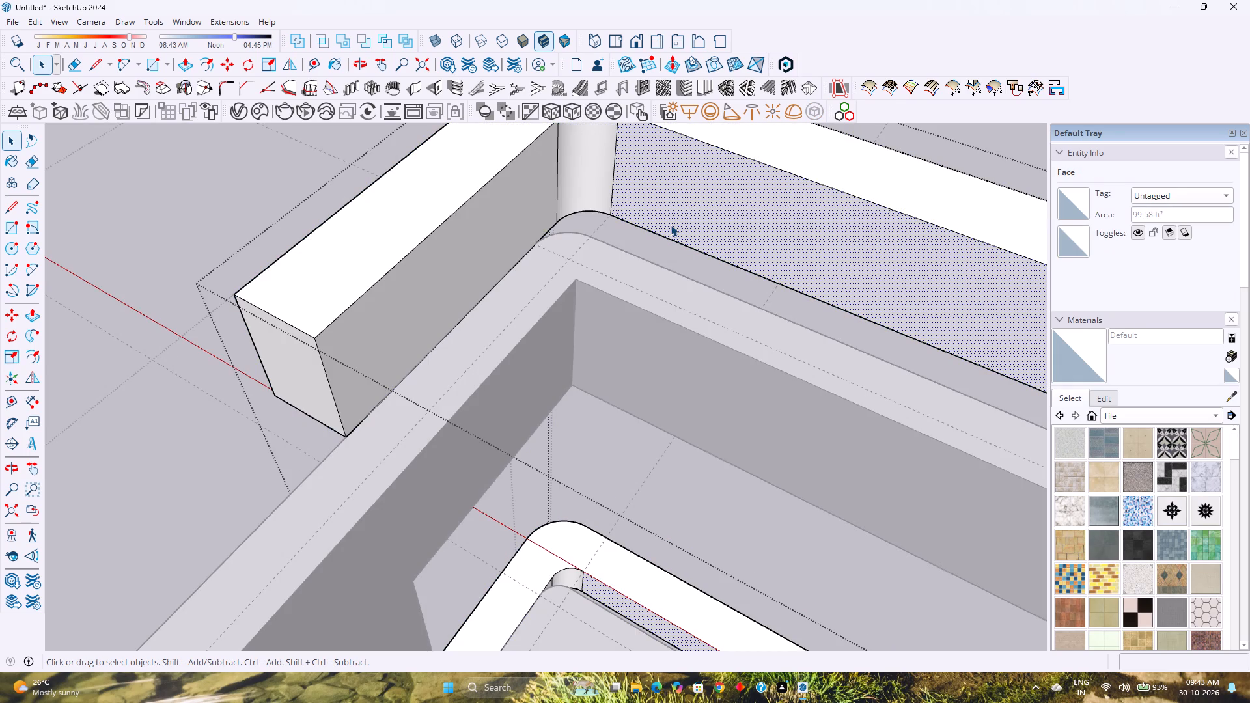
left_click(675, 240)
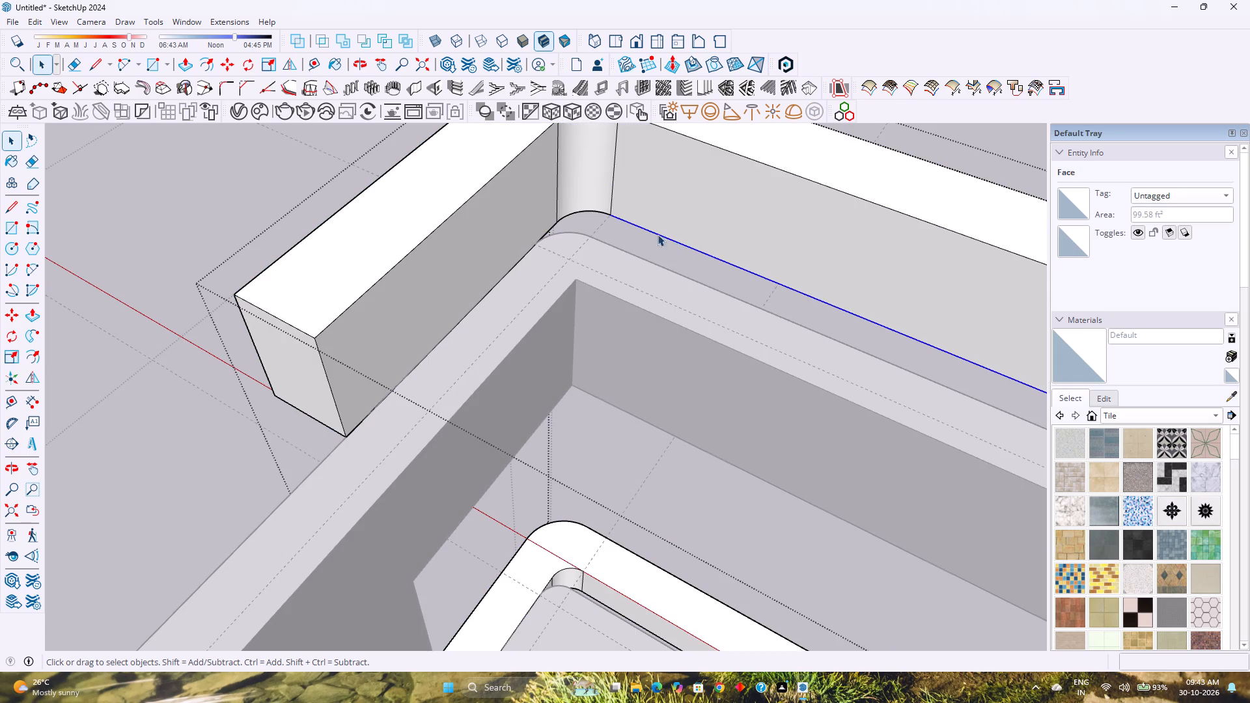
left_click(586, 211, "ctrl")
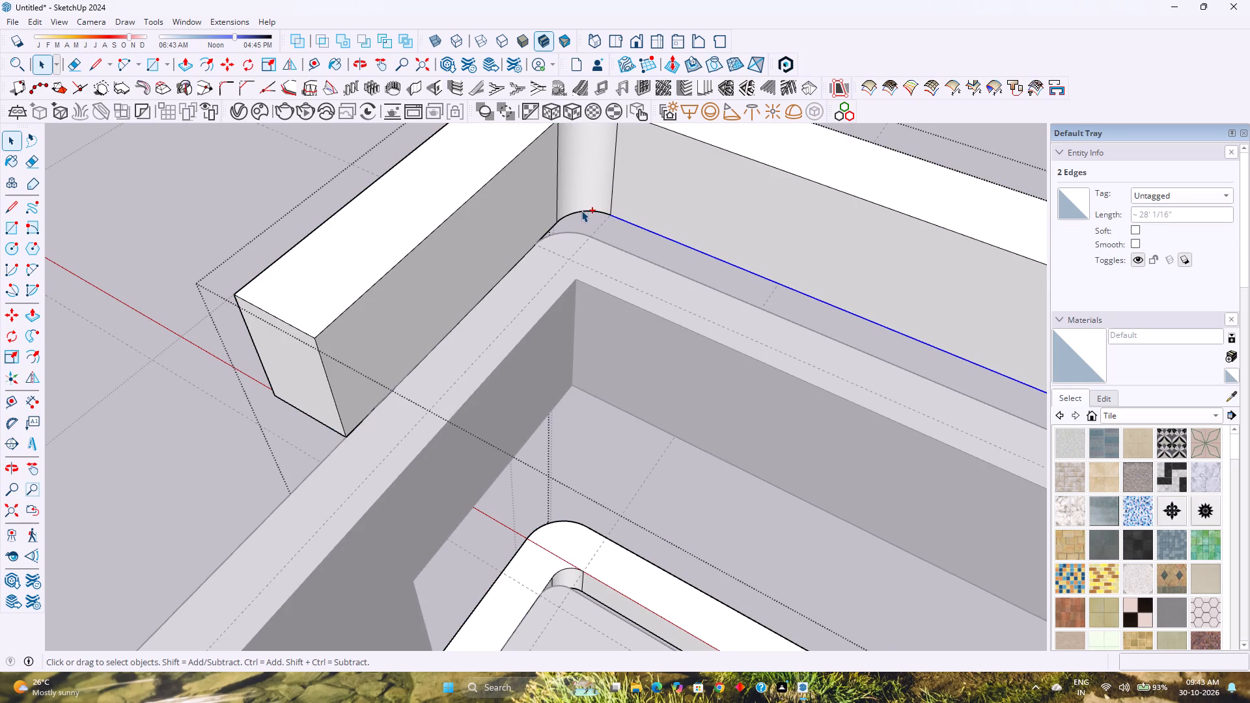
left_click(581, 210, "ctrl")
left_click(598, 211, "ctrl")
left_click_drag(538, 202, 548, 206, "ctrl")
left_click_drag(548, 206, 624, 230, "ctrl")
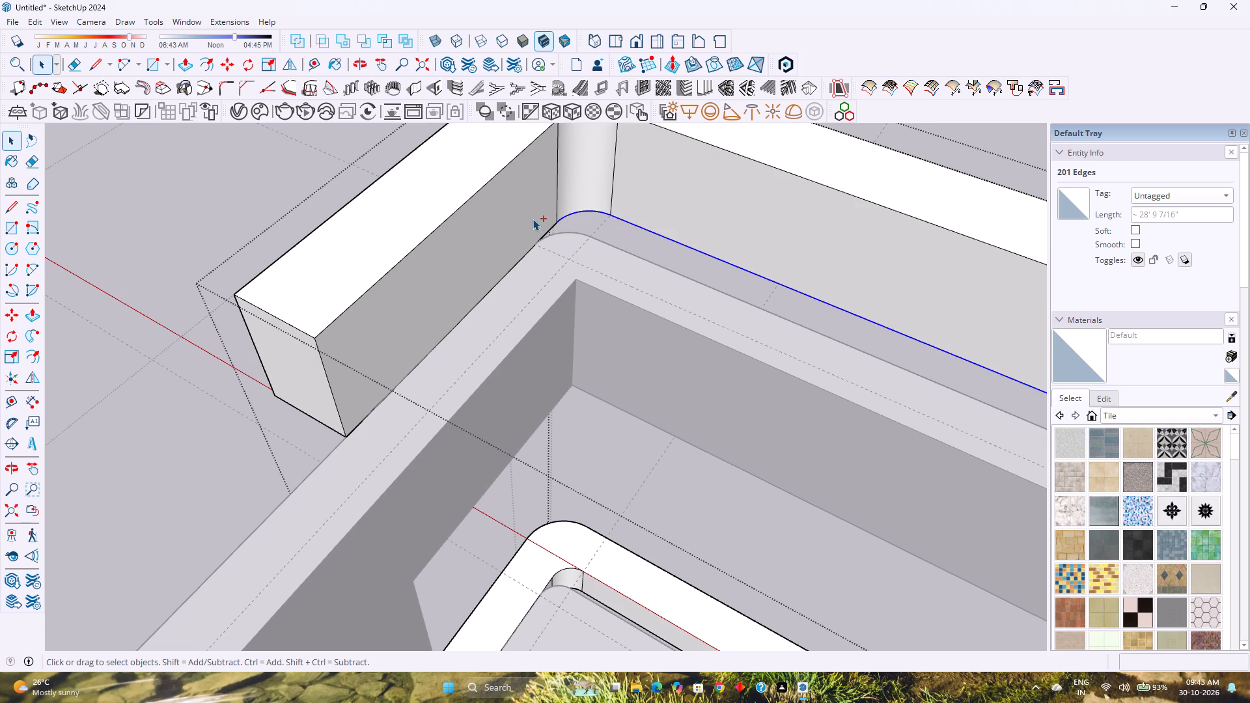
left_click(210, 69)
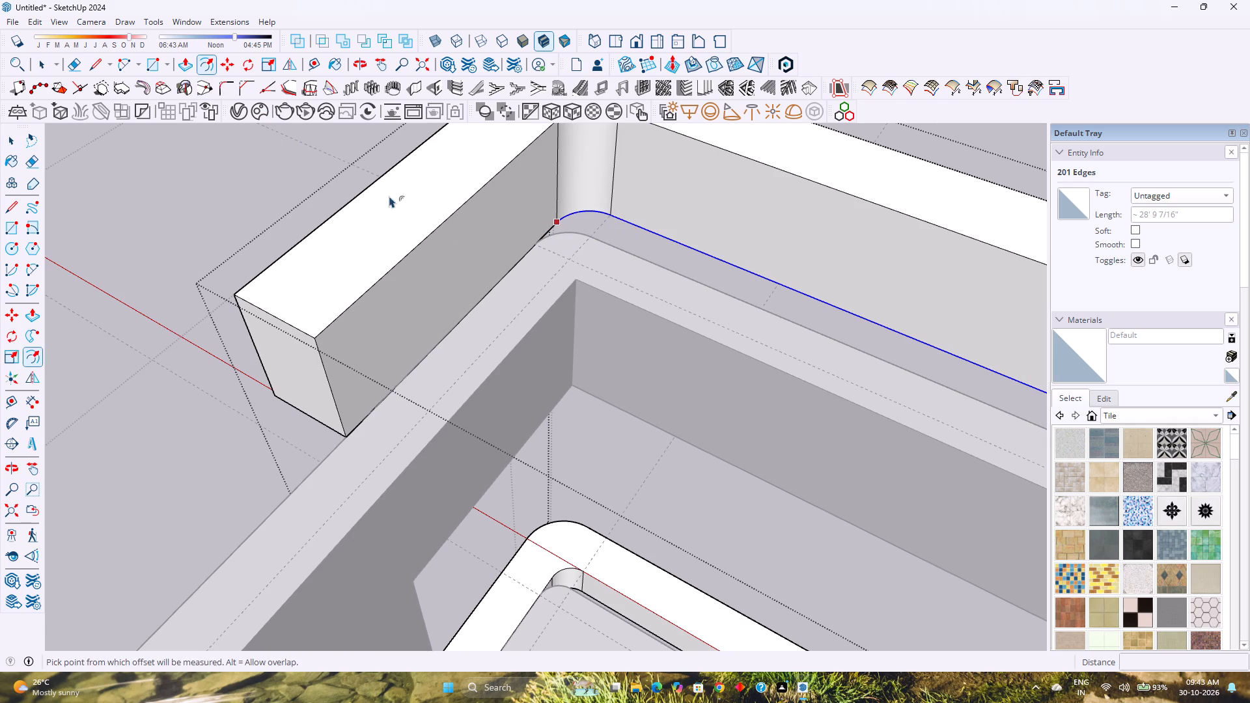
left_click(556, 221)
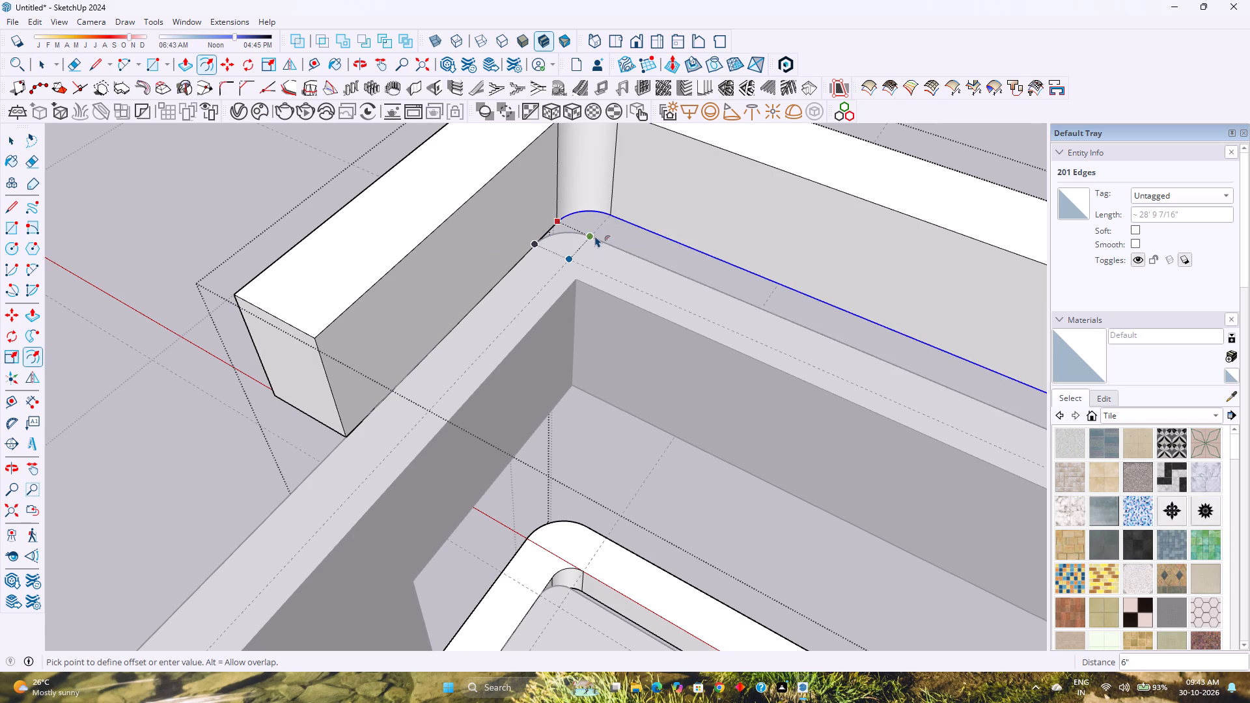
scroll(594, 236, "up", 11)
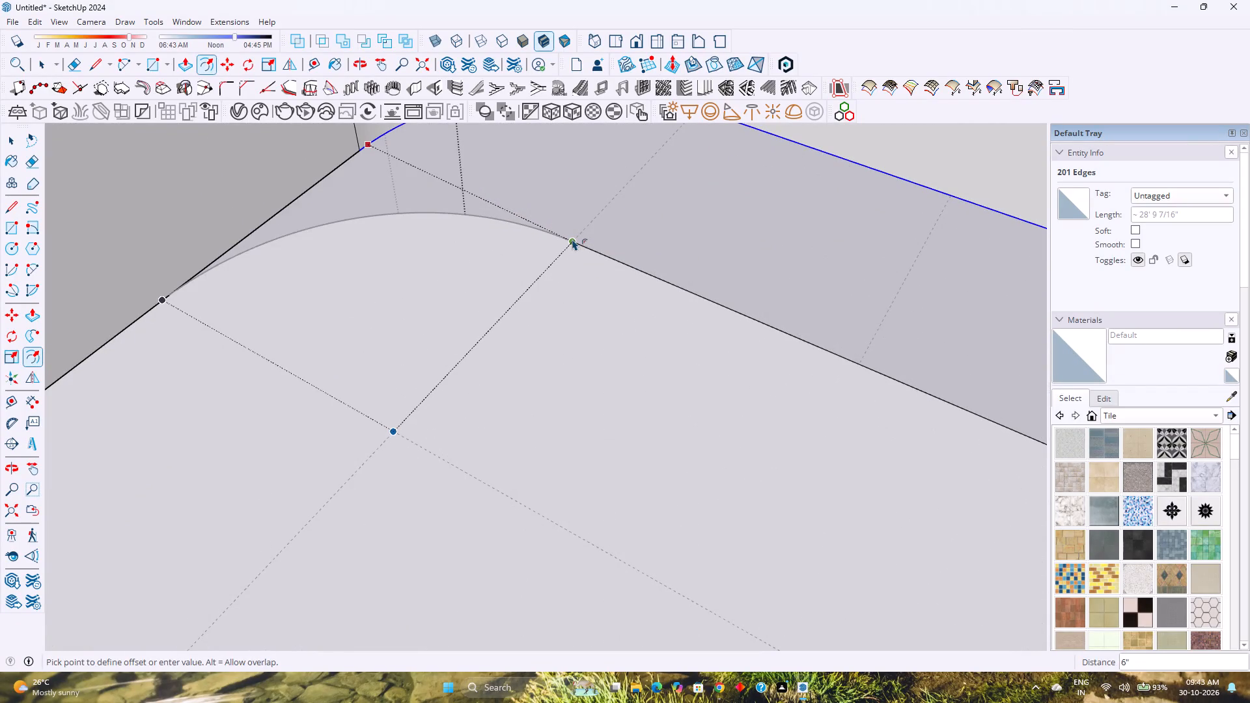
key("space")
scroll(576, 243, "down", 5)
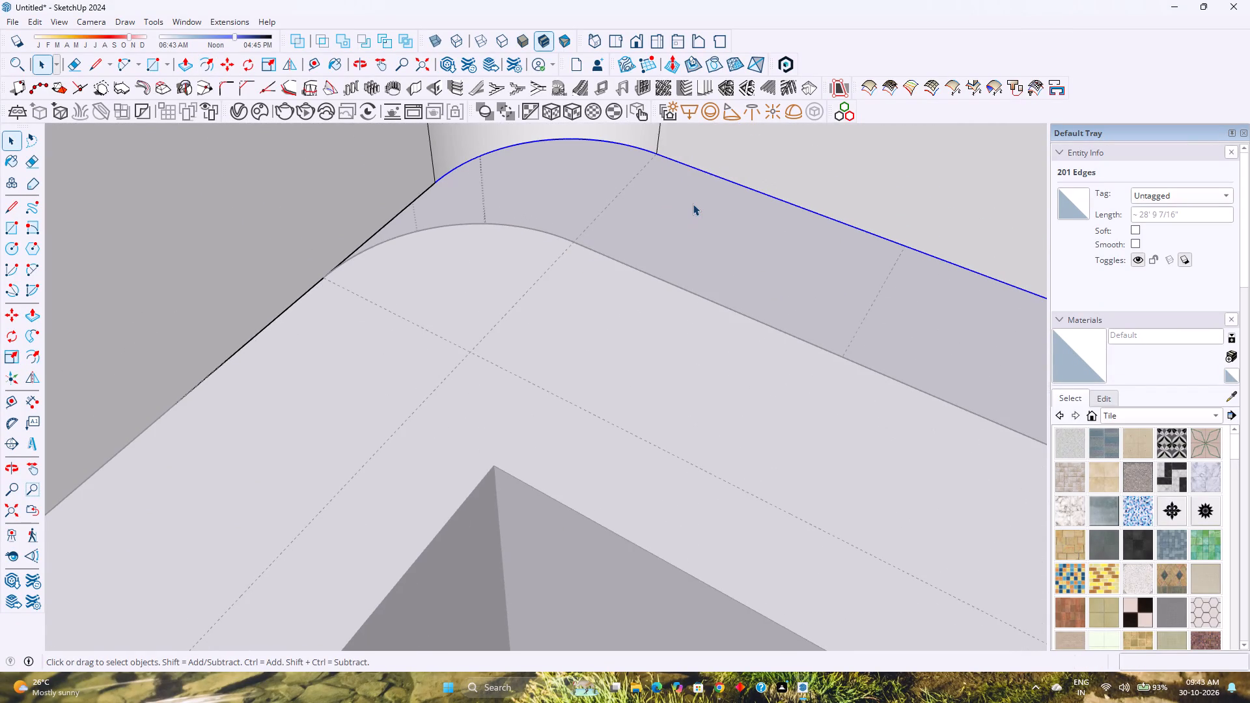
Copy the frame's long straight inner bottom edge 6" along the green axis to the end of the wall's rounded corner.
key("space")
left_click(717, 178)
key("m")
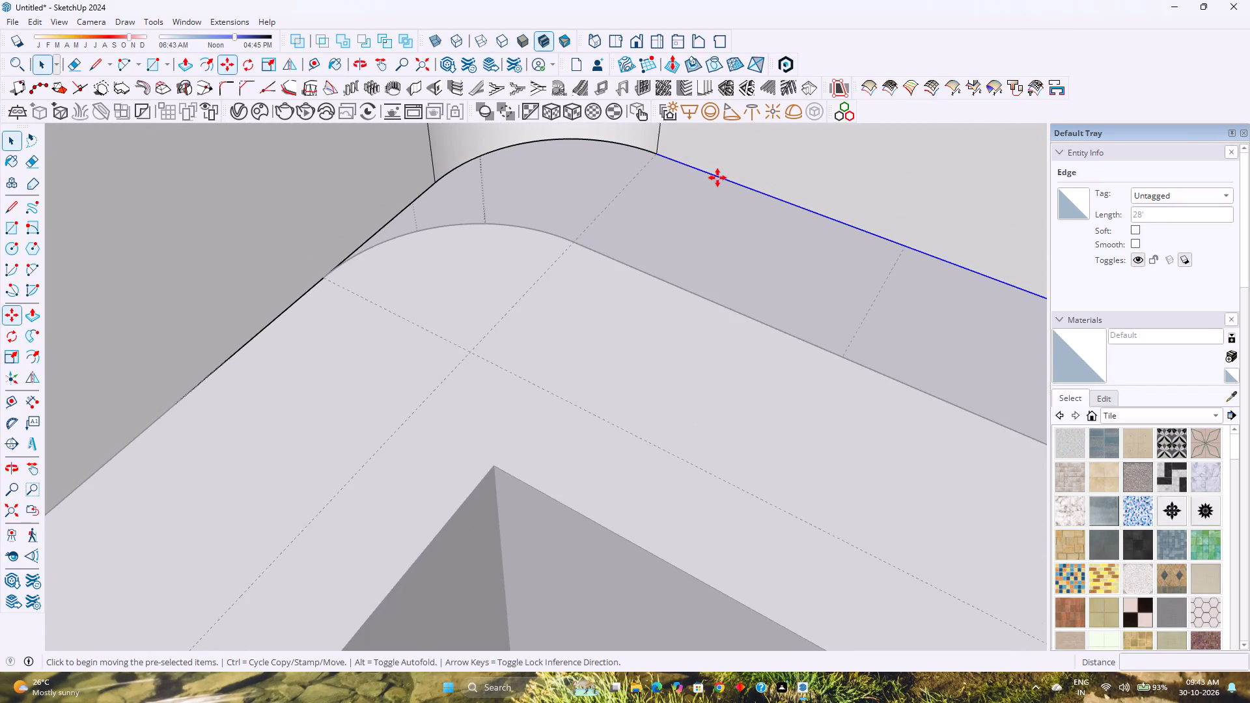
left_click(658, 157)
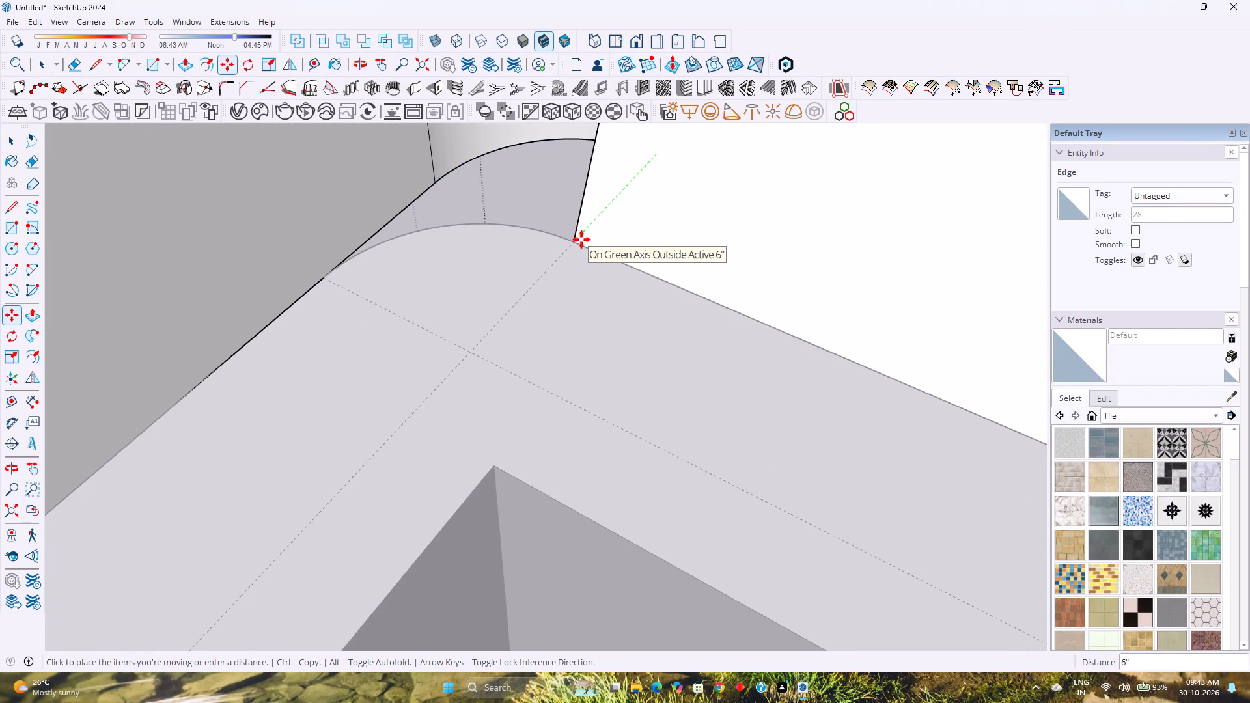
left_click(579, 243)
scroll(579, 243, "down", 2)
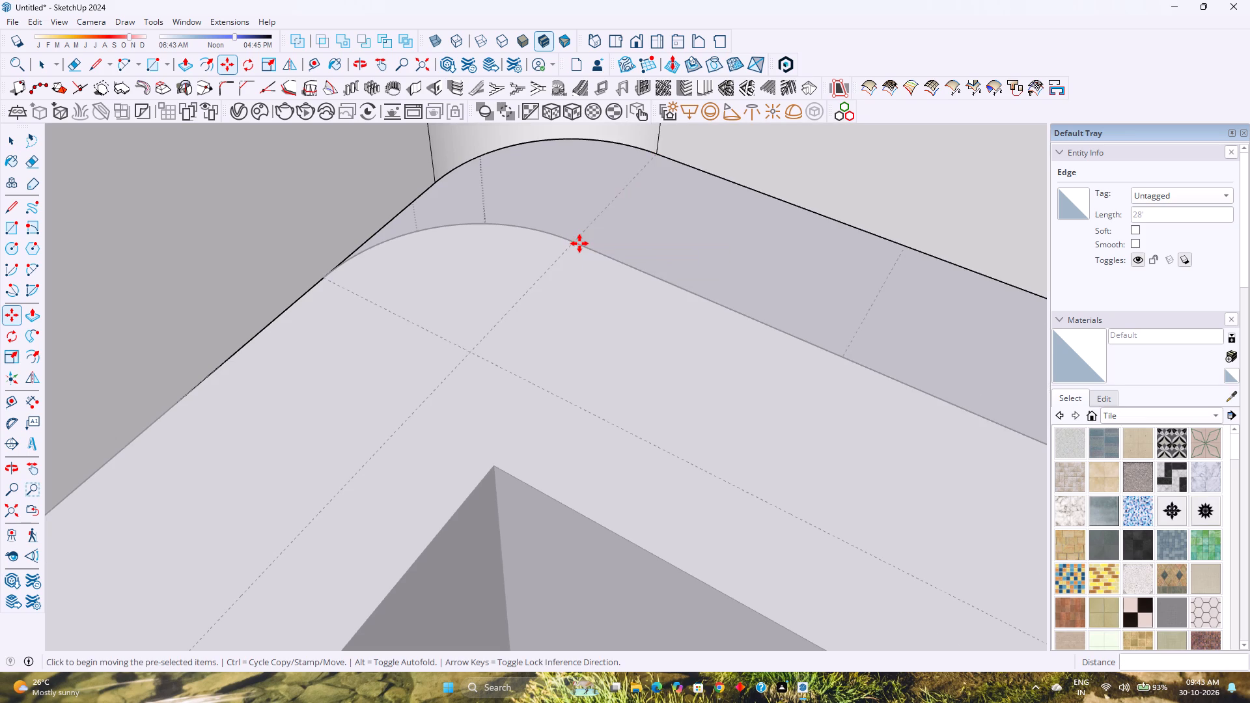
scroll(579, 243, "down", 3)
Draw an arc over the wall's rounded corner, from the frame's short arm to the start of the copied edge.
key("a")
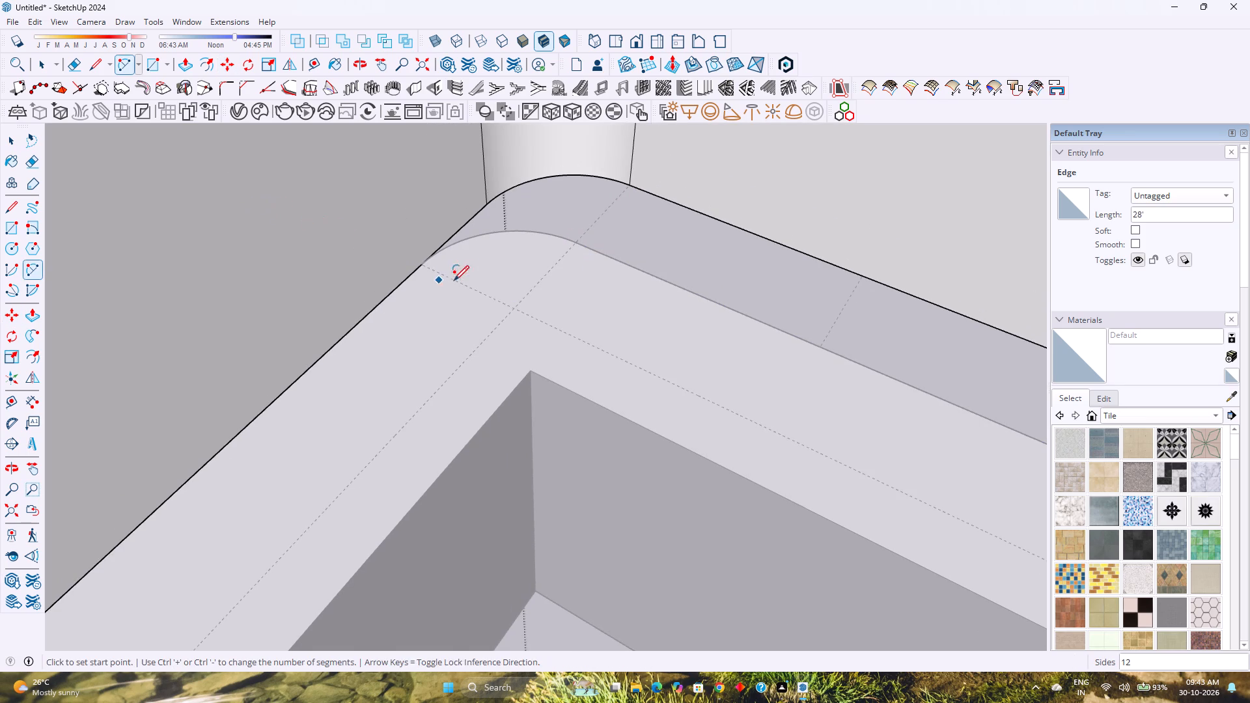
left_click(419, 264)
double_click(578, 242)
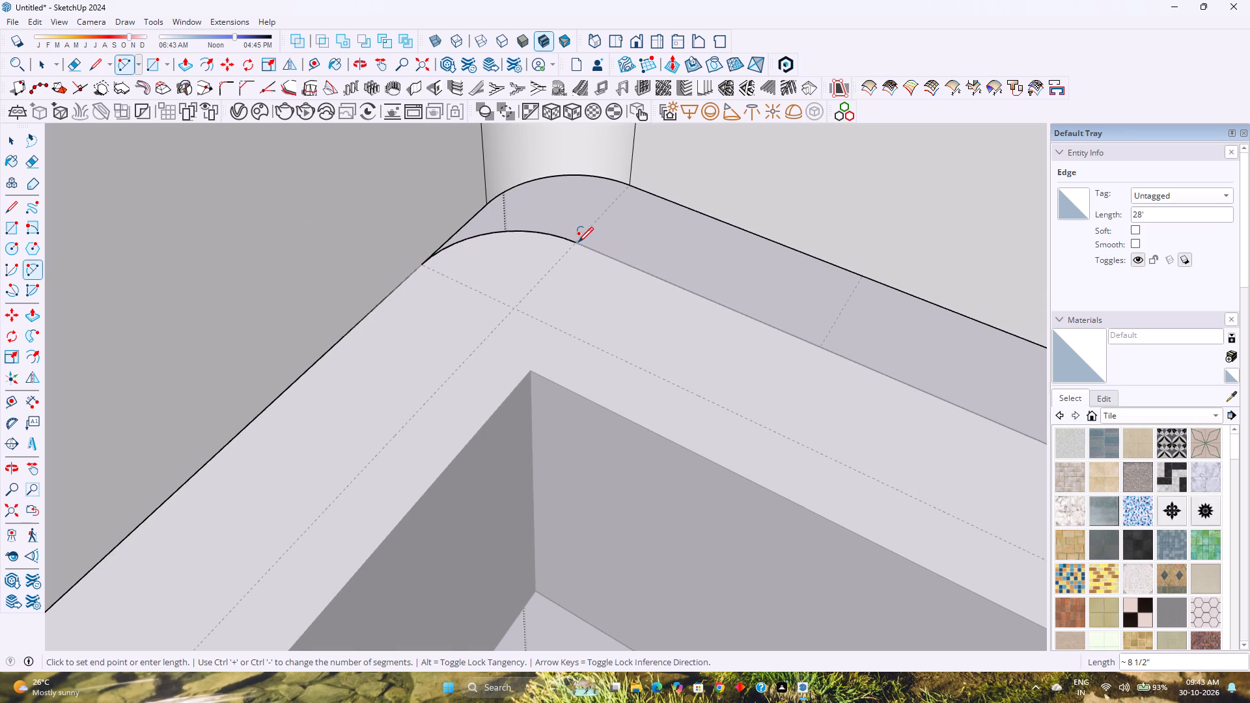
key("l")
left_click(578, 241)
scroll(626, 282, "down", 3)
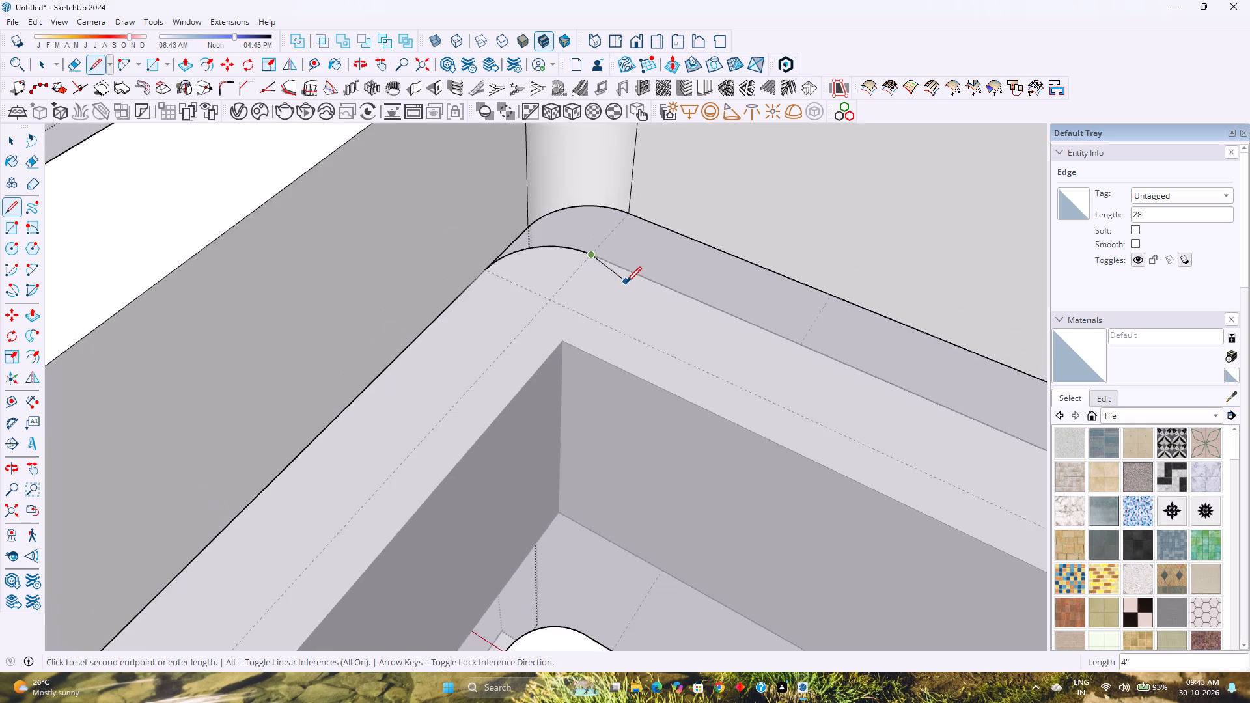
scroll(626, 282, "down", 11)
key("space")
Extend the copied edge with a line to the frame's far end and close the gap there with a short cross line.
scroll(628, 275, "down", 3)
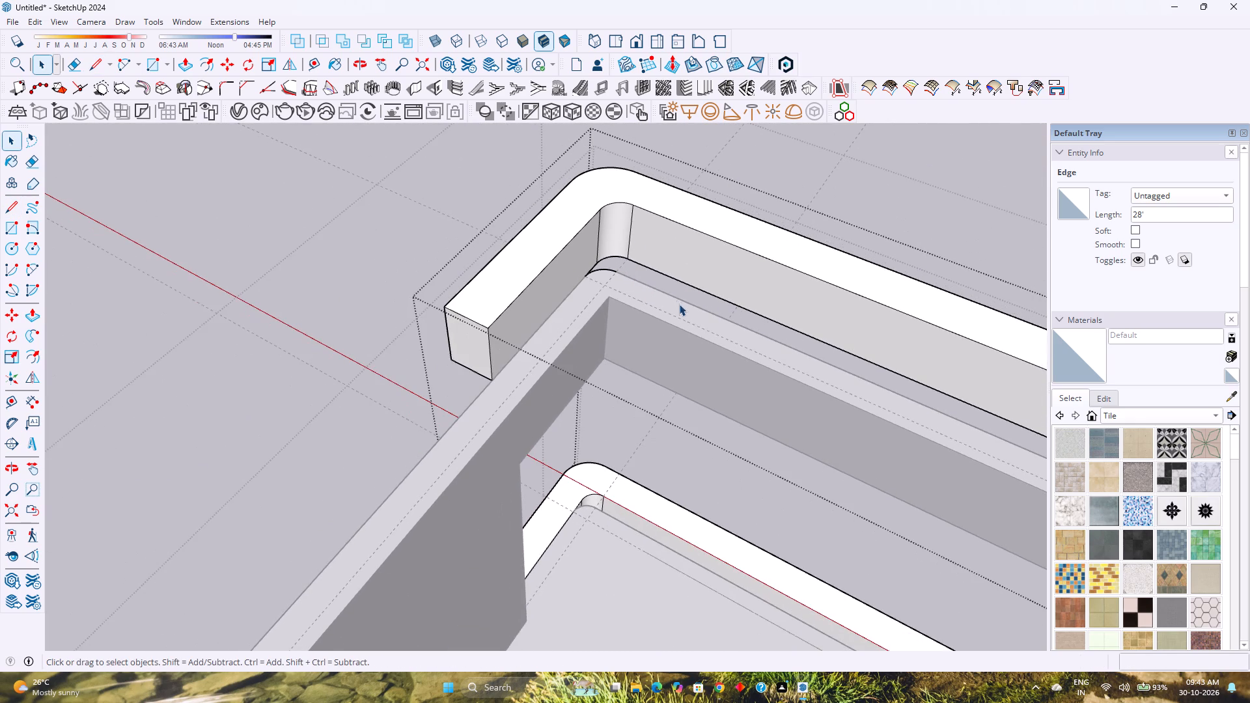
middle_click_drag(691, 307, 400, 272, "shift")
scroll(399, 265, "down", 9)
middle_click_drag(613, 338, 405, 274, "shift")
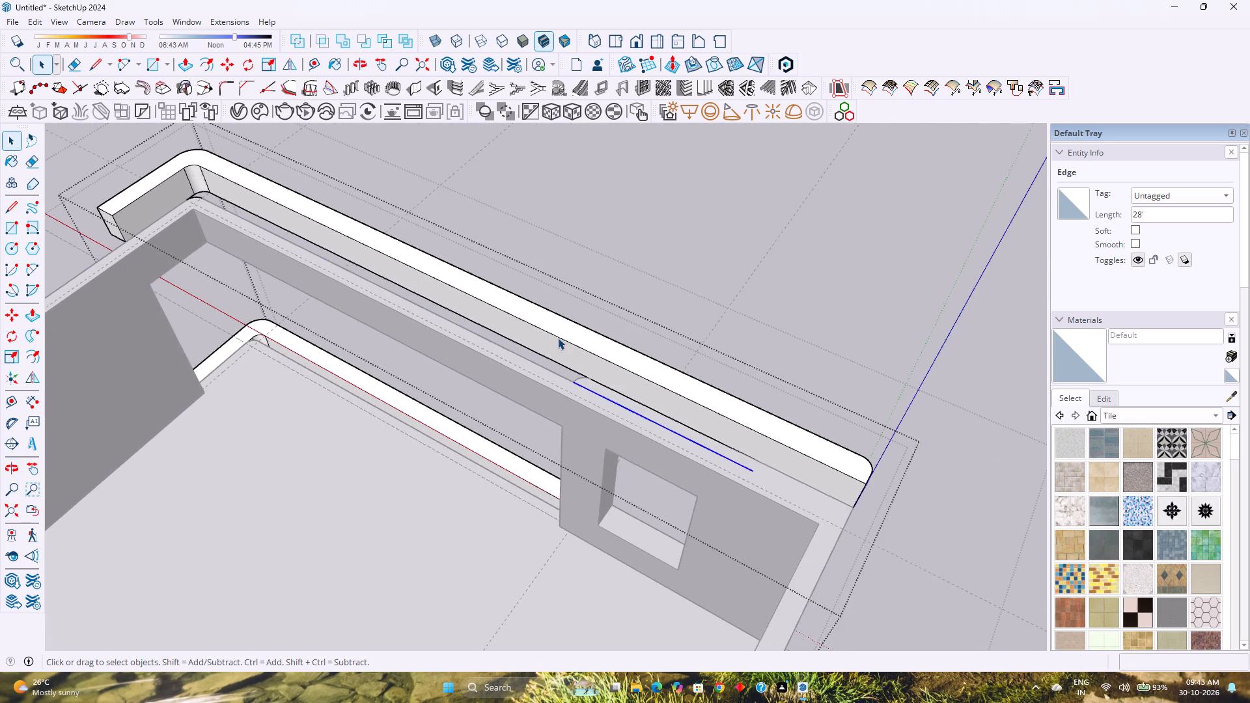
scroll(784, 478, "up", 6)
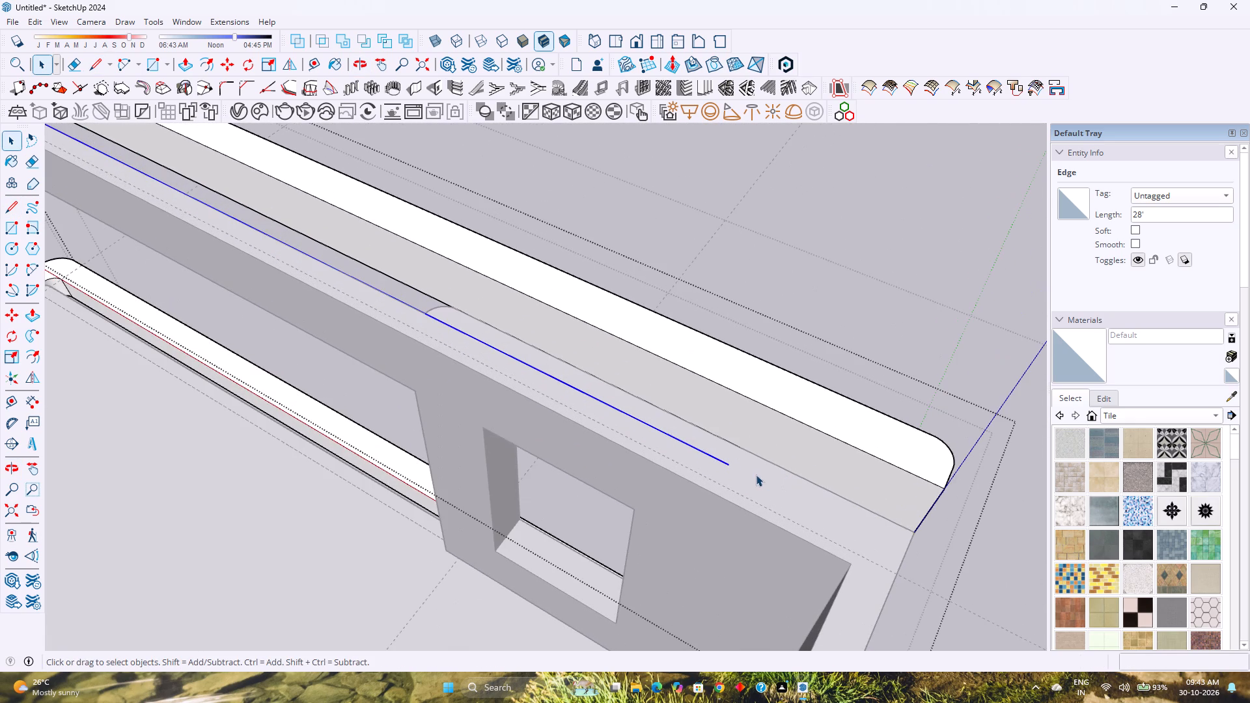
key("l")
left_click(730, 468)
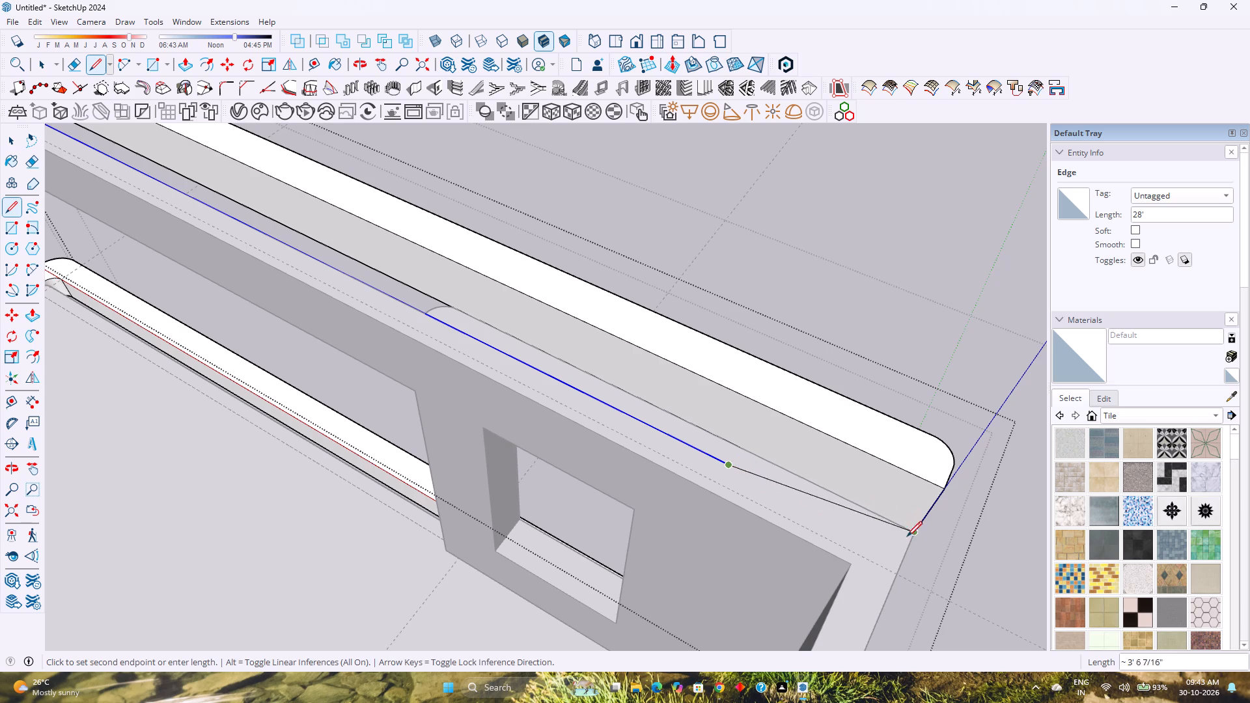
left_click(906, 551)
left_click(914, 536)
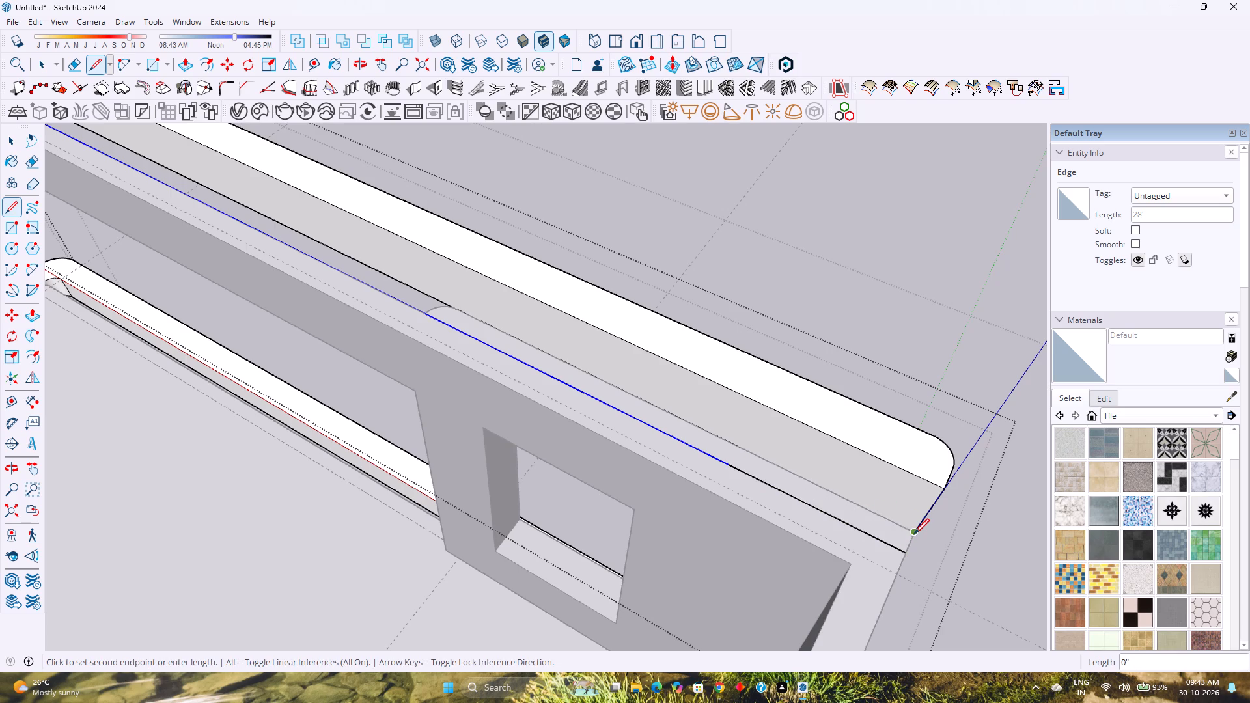
left_click(914, 534)
left_click(908, 550)
scroll(908, 549, "down", 7)
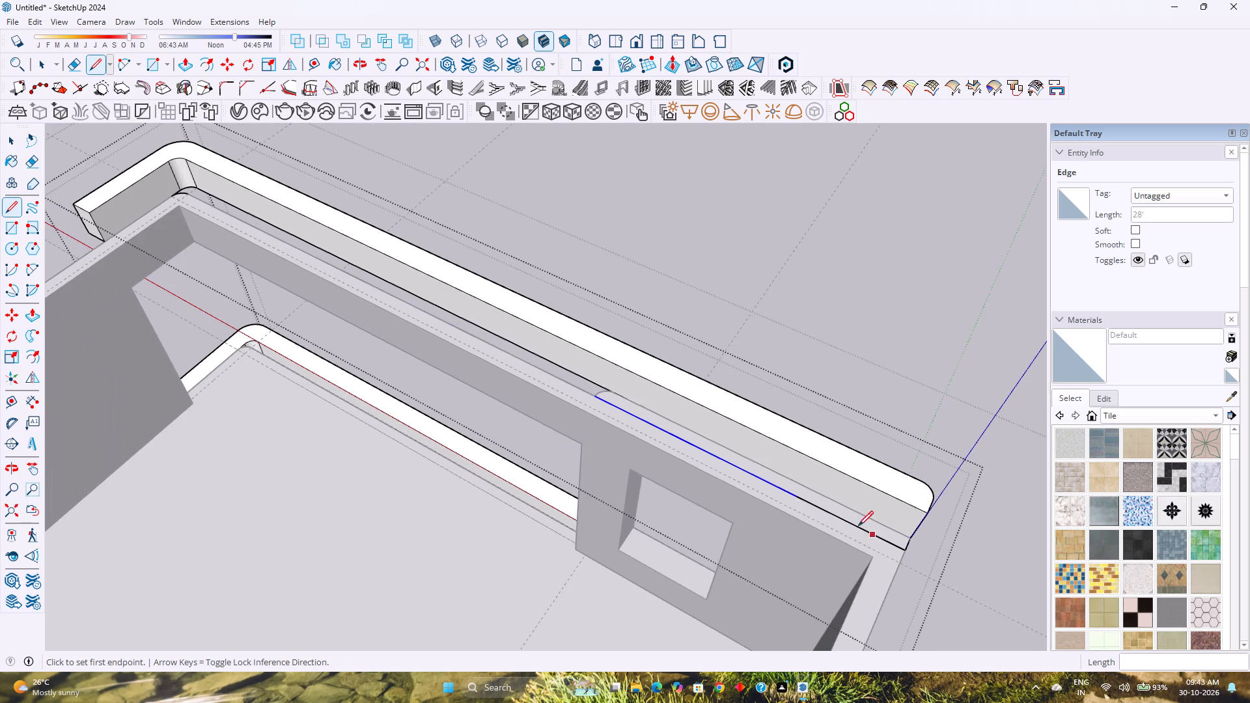
Trace the short arm's inner bottom edge with a line about 3' 6" long, from the arc's start to the arm's end.
scroll(175, 203, "up", 10)
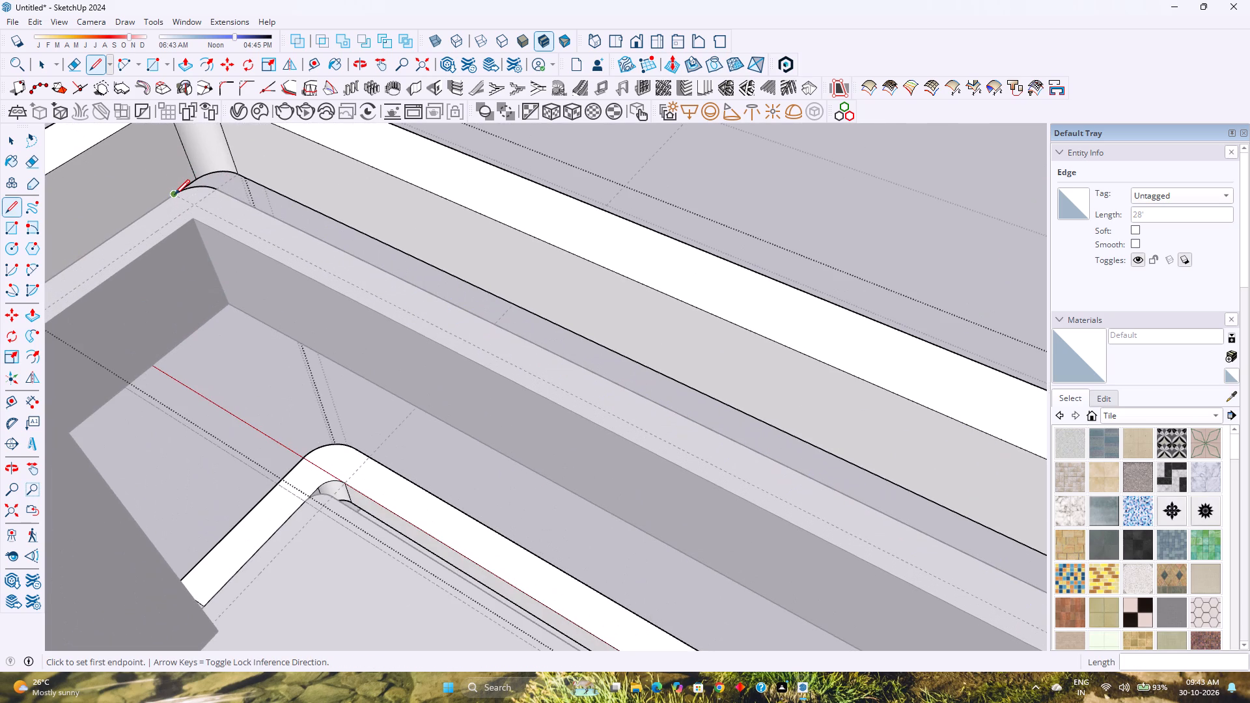
left_click(174, 195)
scroll(148, 210, "down", 4)
middle_click_drag(148, 210, 268, 249, "shift")
middle_click_drag(230, 256, 479, 292, "ctrl")
scroll(370, 286, "down", 4)
scroll(369, 286, "up", 1)
double_click(366, 281)
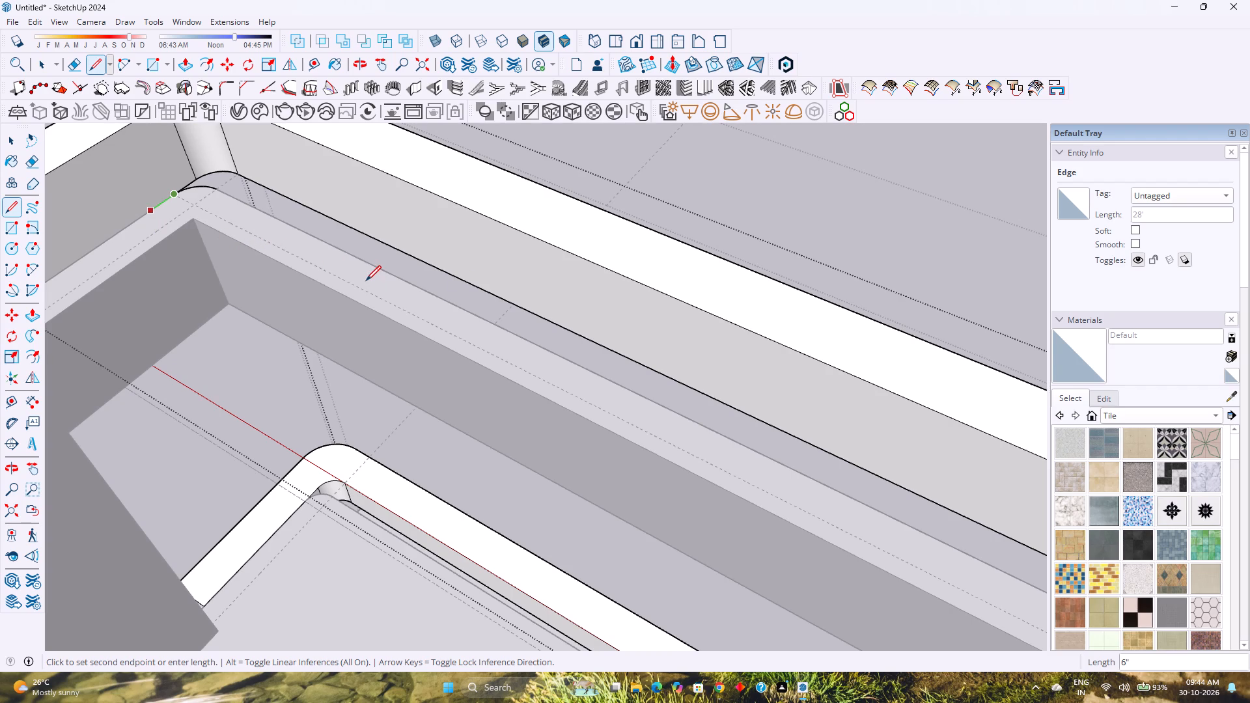
scroll(365, 281, "down", 4)
middle_click_drag(240, 260, 460, 340, "shift")
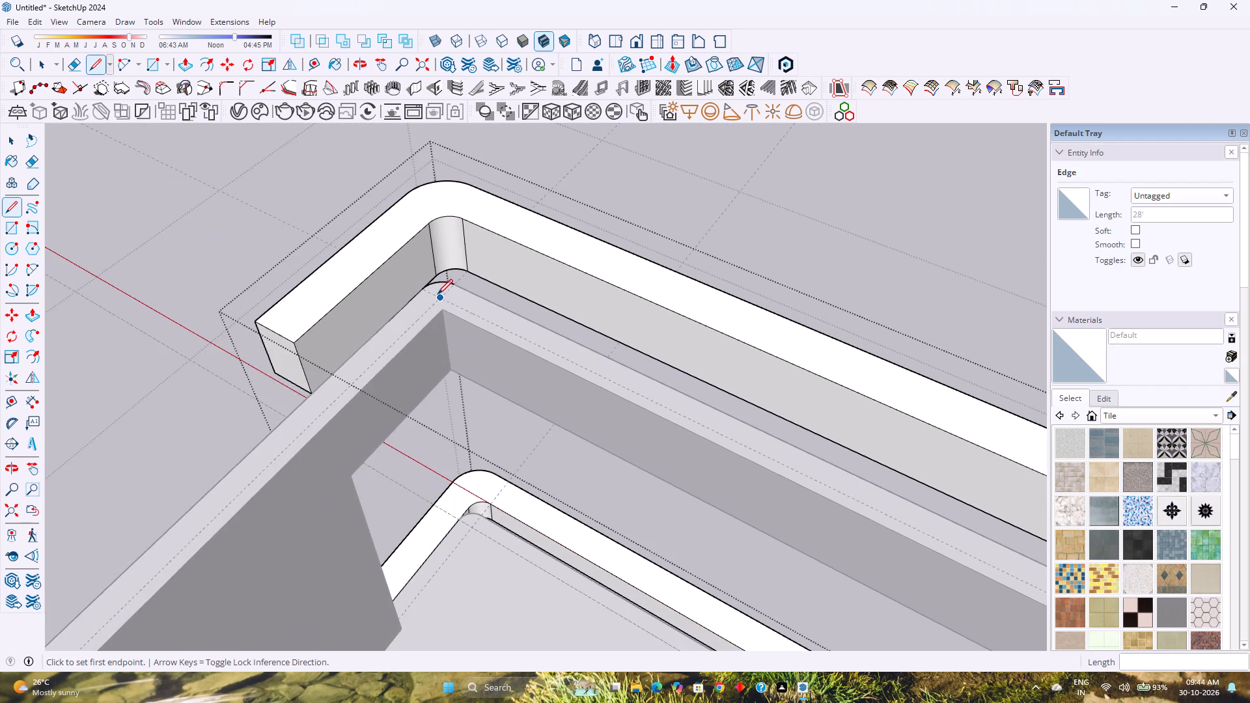
scroll(437, 294, "up", 7)
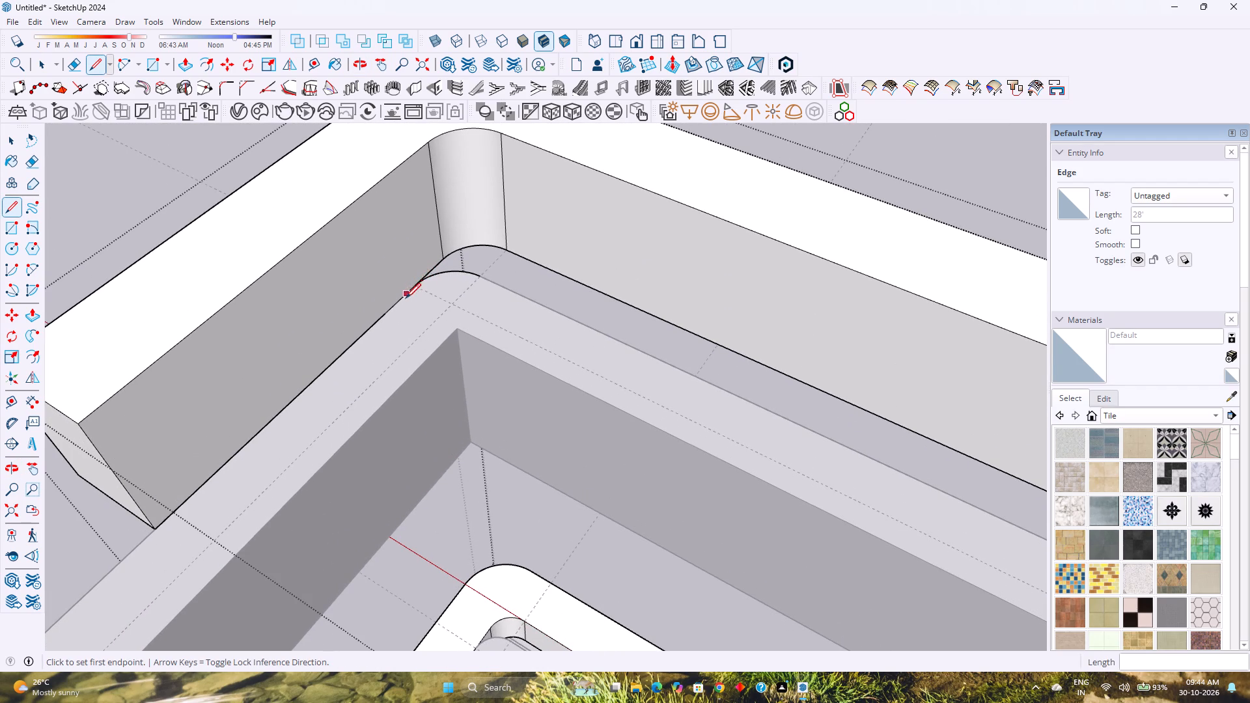
left_click(415, 284)
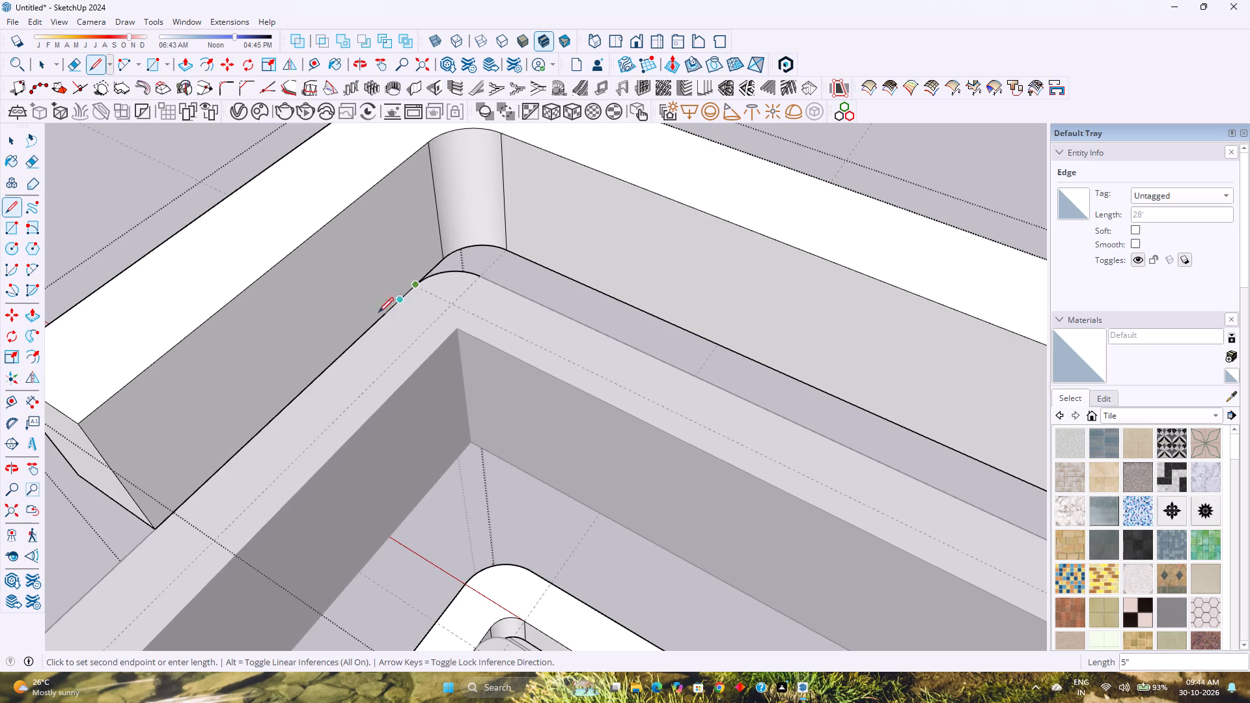
left_click(153, 529)
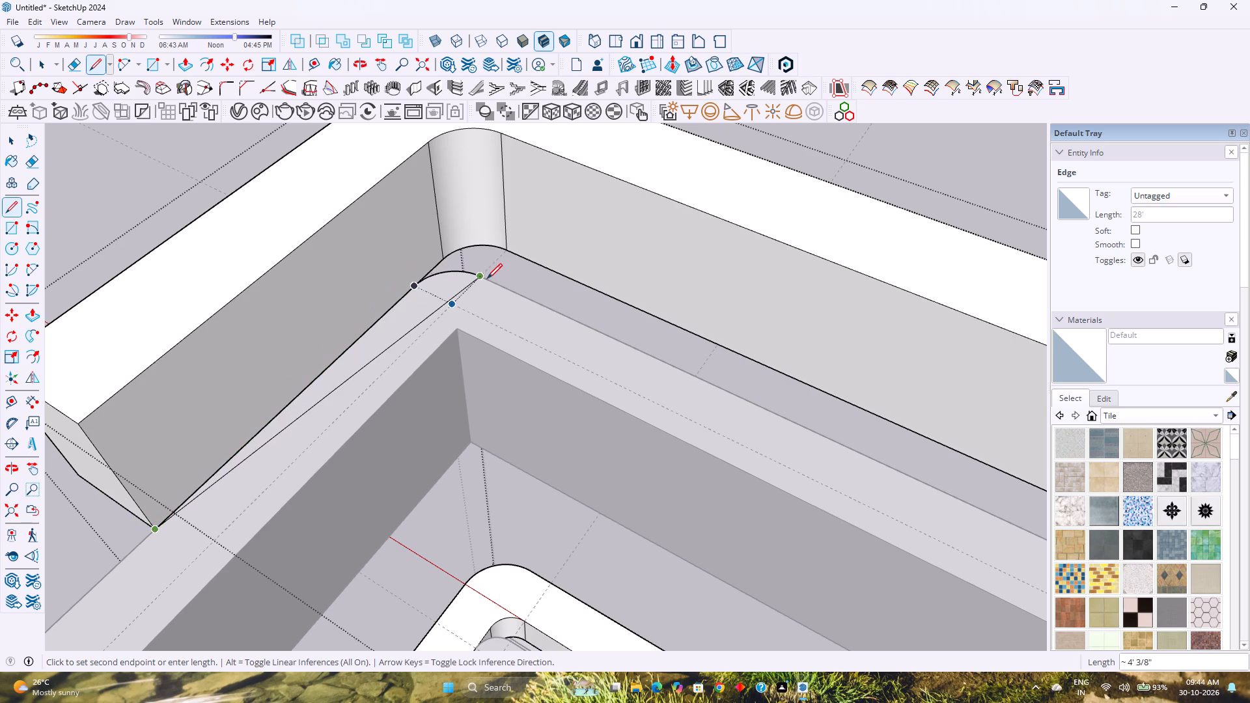
key("Escape")
Draw a 31' 6" line along the copied edge, from the arc's end to the frame's far end.
left_click(479, 277)
scroll(529, 312, "down", 2)
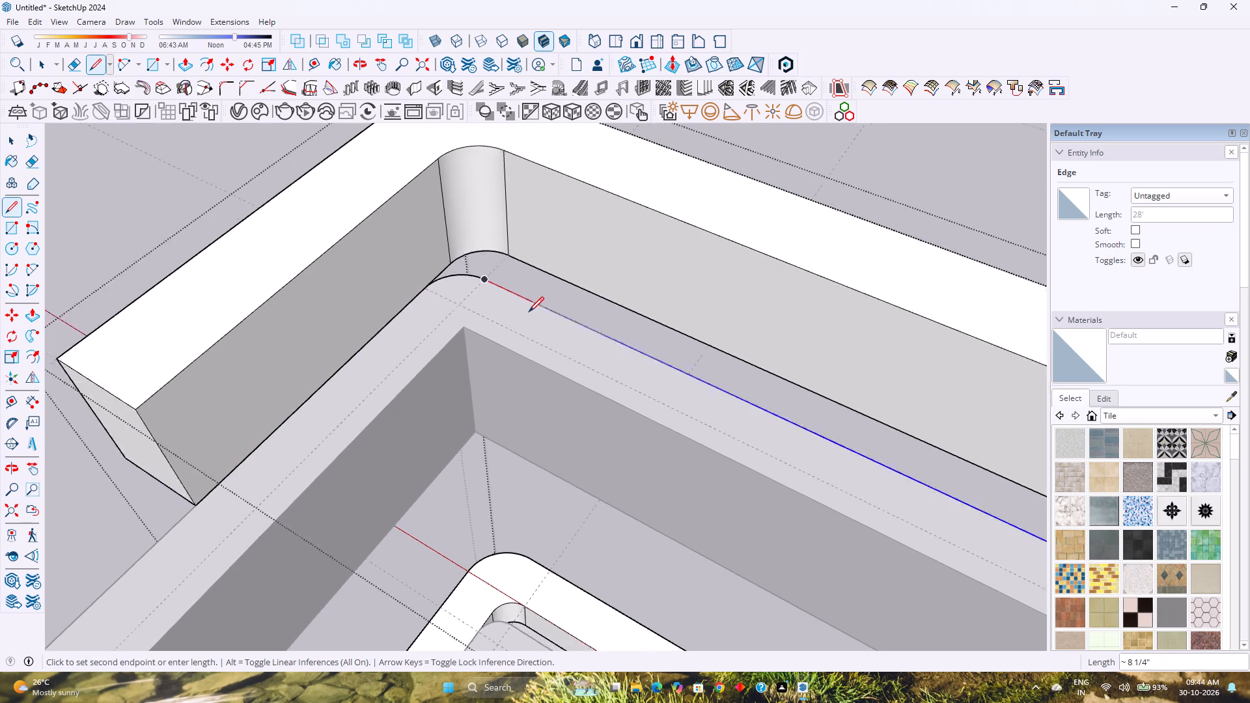
scroll(529, 312, "down", 20)
scroll(529, 312, "down", 1)
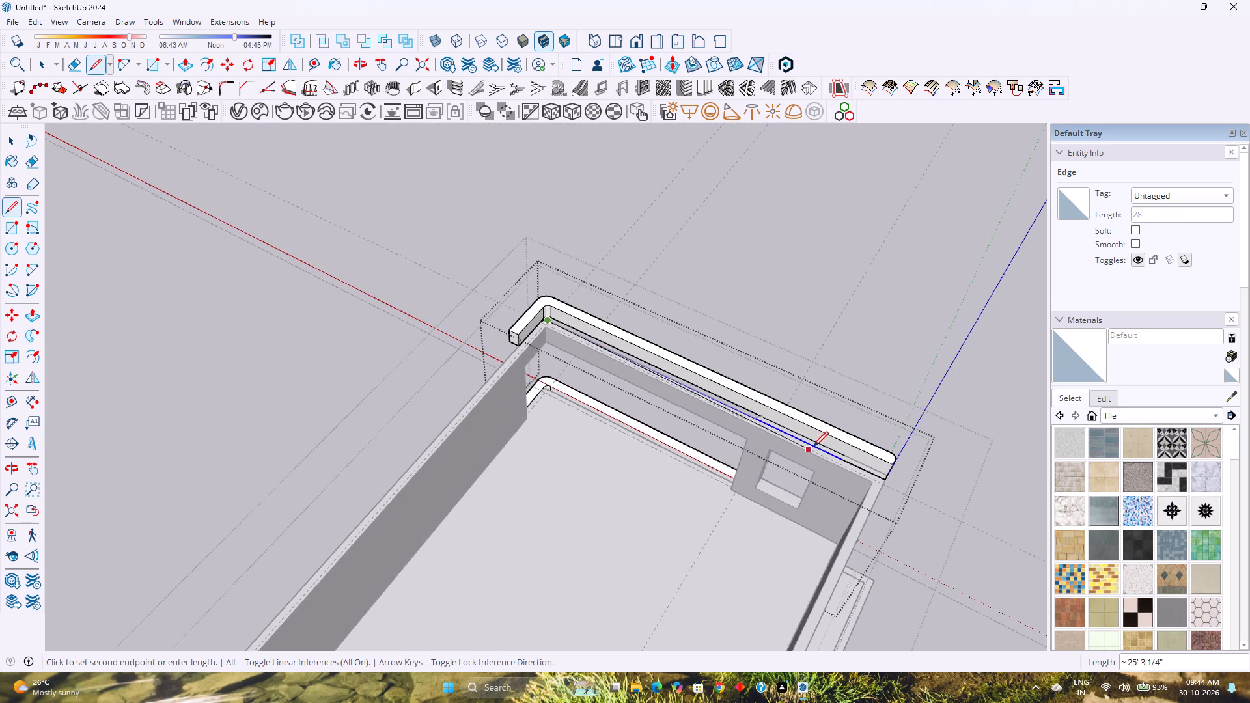
scroll(895, 486, "up", 11)
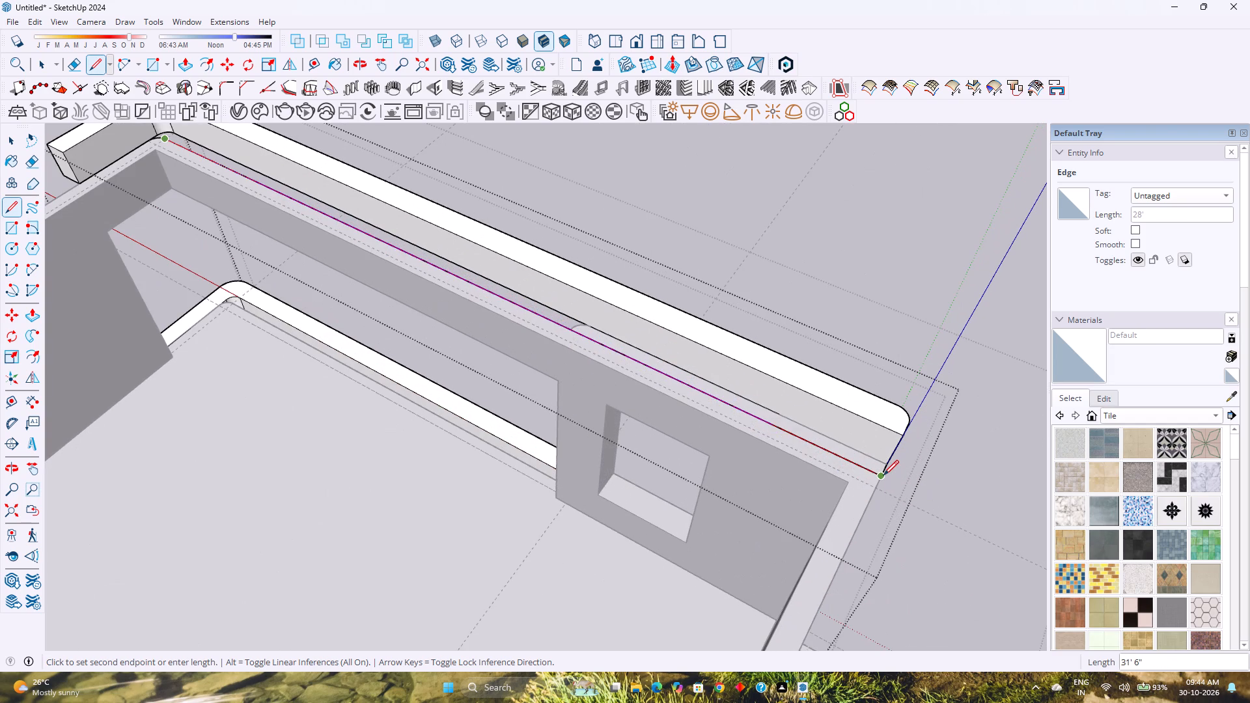
left_click(883, 475)
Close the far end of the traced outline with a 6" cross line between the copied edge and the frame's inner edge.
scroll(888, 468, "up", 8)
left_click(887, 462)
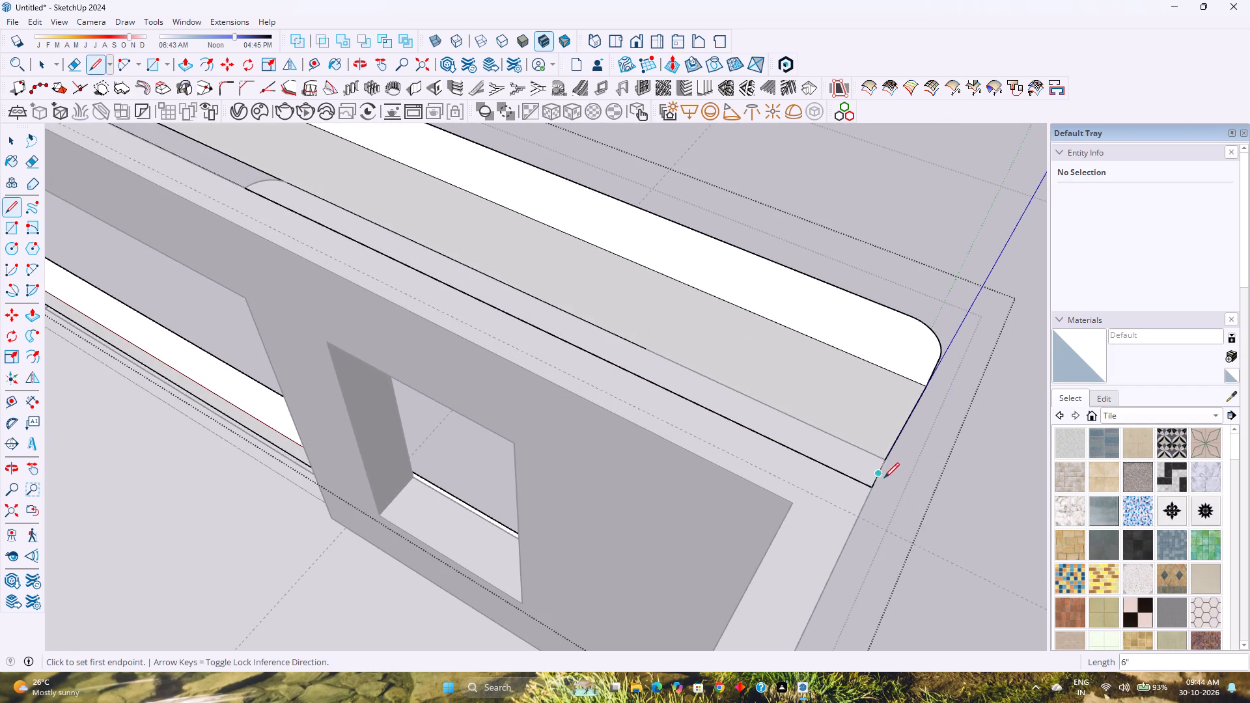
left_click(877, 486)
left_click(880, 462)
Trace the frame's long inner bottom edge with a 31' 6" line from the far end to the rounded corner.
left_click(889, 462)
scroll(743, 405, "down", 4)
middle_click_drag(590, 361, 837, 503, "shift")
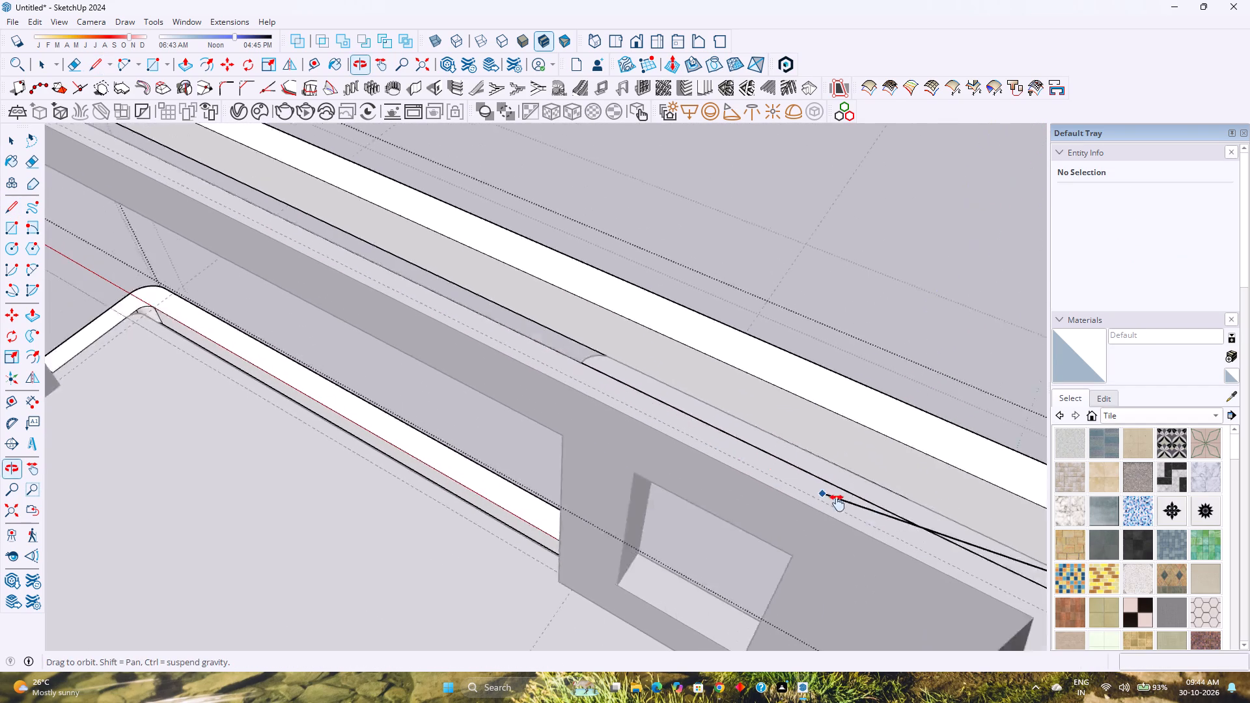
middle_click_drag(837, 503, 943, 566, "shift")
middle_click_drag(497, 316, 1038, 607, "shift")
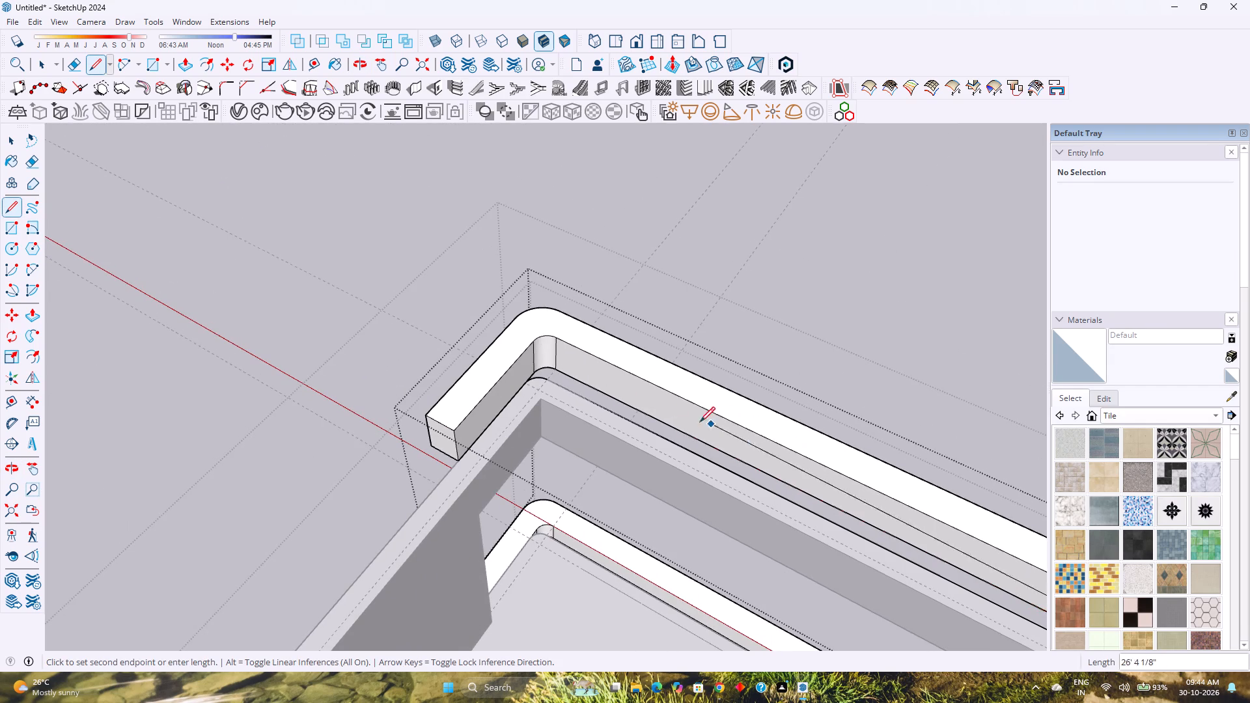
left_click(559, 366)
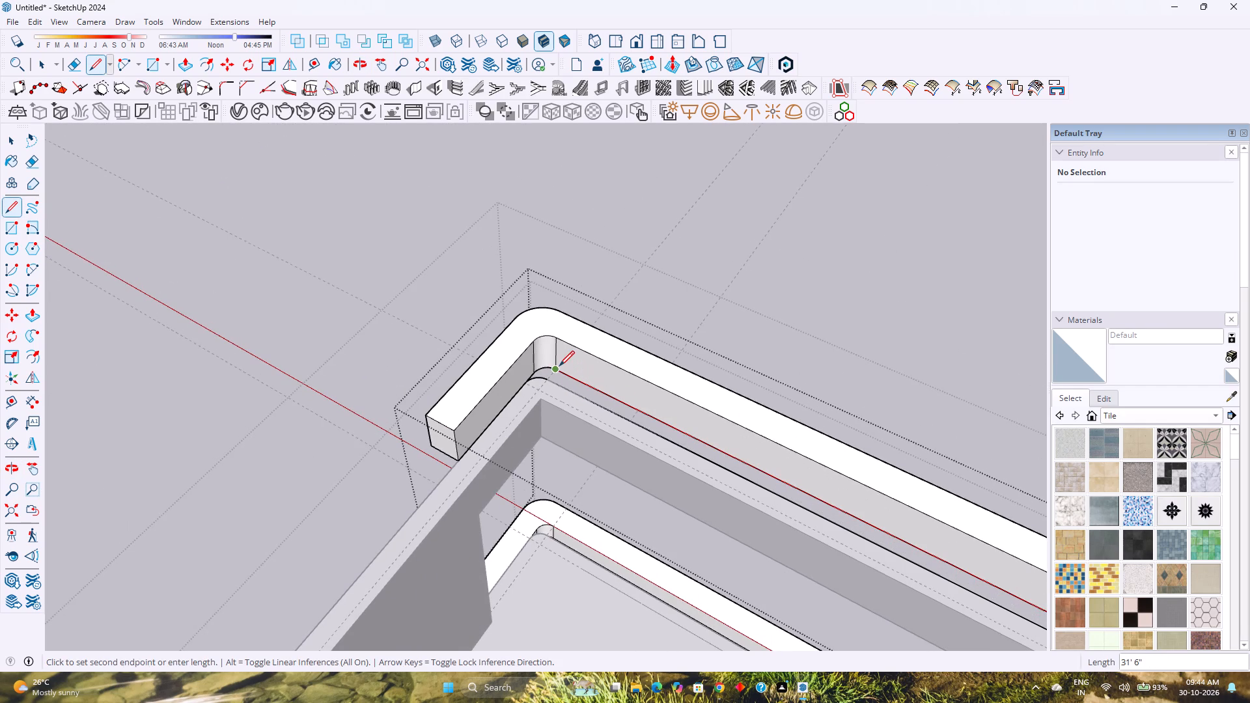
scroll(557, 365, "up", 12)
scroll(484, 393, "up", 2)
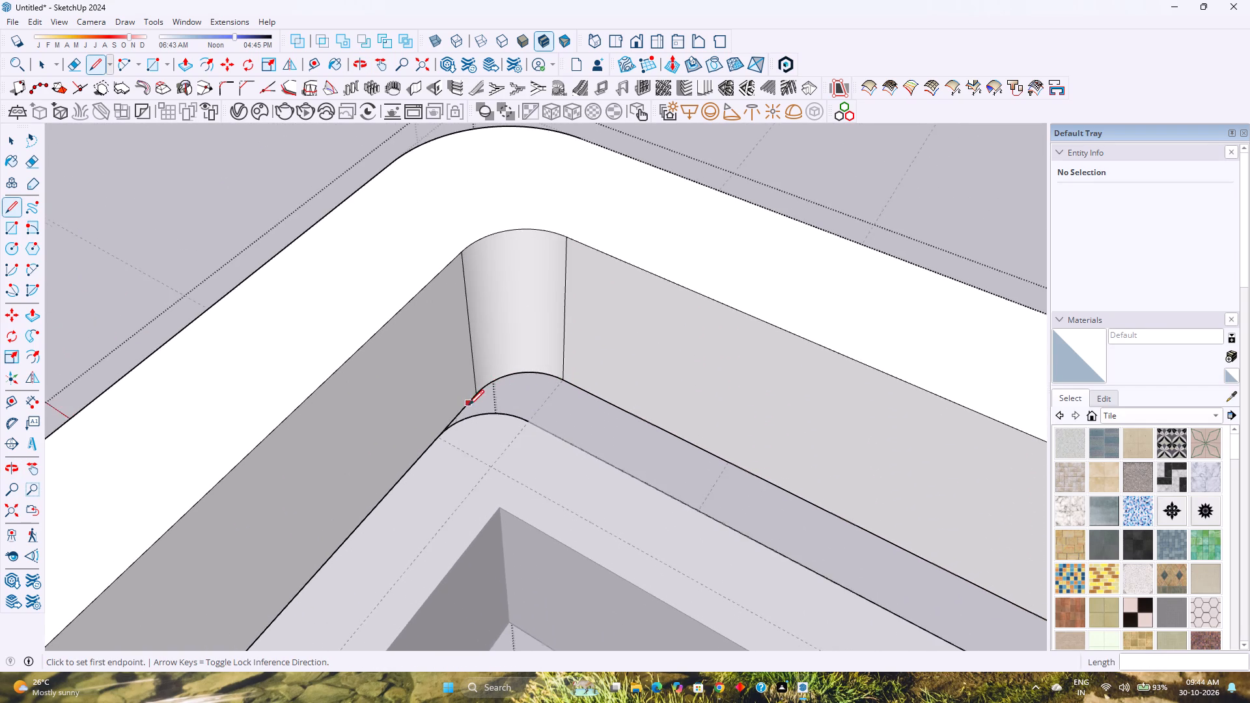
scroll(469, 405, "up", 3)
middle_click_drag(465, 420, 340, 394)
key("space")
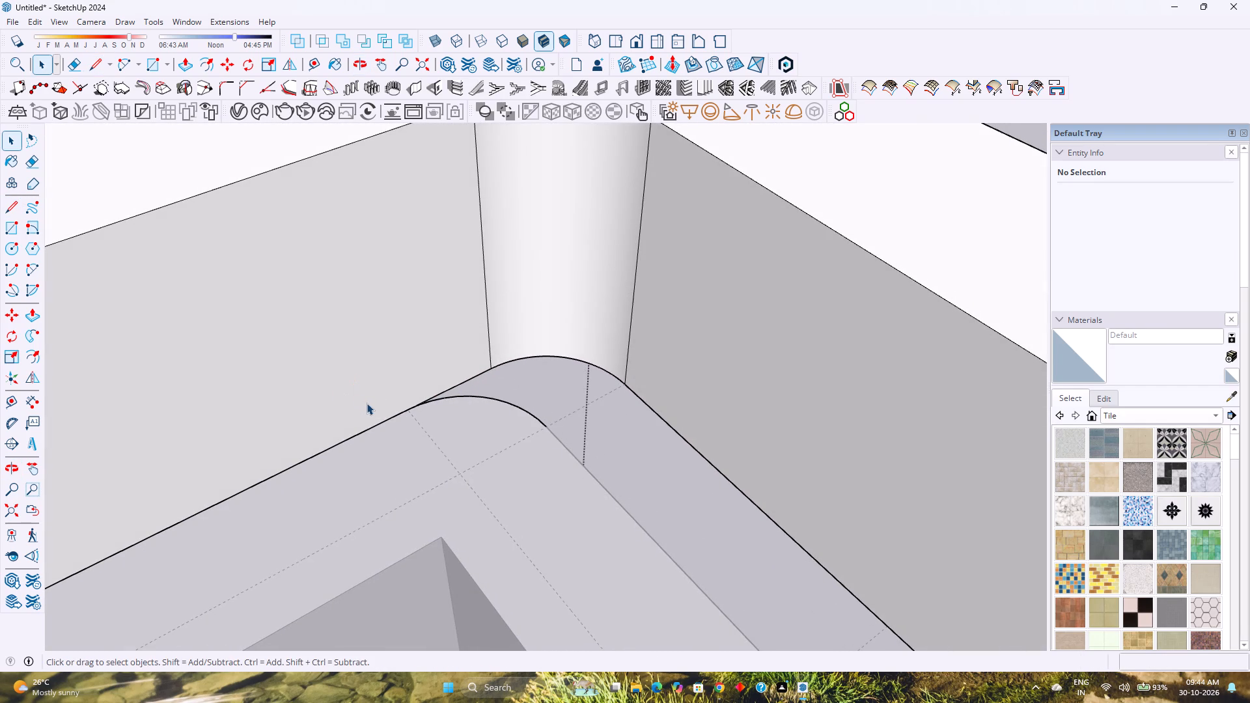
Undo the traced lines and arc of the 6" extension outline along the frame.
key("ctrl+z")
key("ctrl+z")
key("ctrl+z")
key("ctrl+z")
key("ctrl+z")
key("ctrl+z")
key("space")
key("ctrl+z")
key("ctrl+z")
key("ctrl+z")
Push/Pull the frame's long inner face 6" inward.
left_click(391, 352)
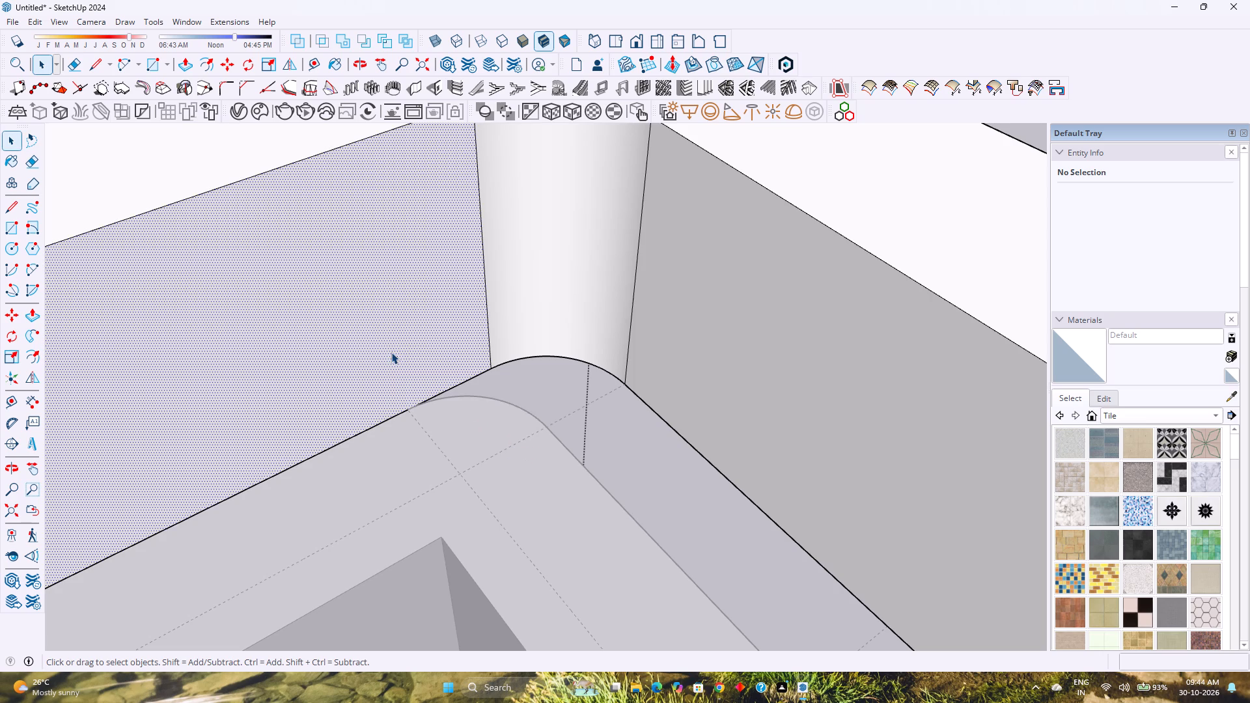
scroll(448, 353, "down", 3)
left_click(542, 355)
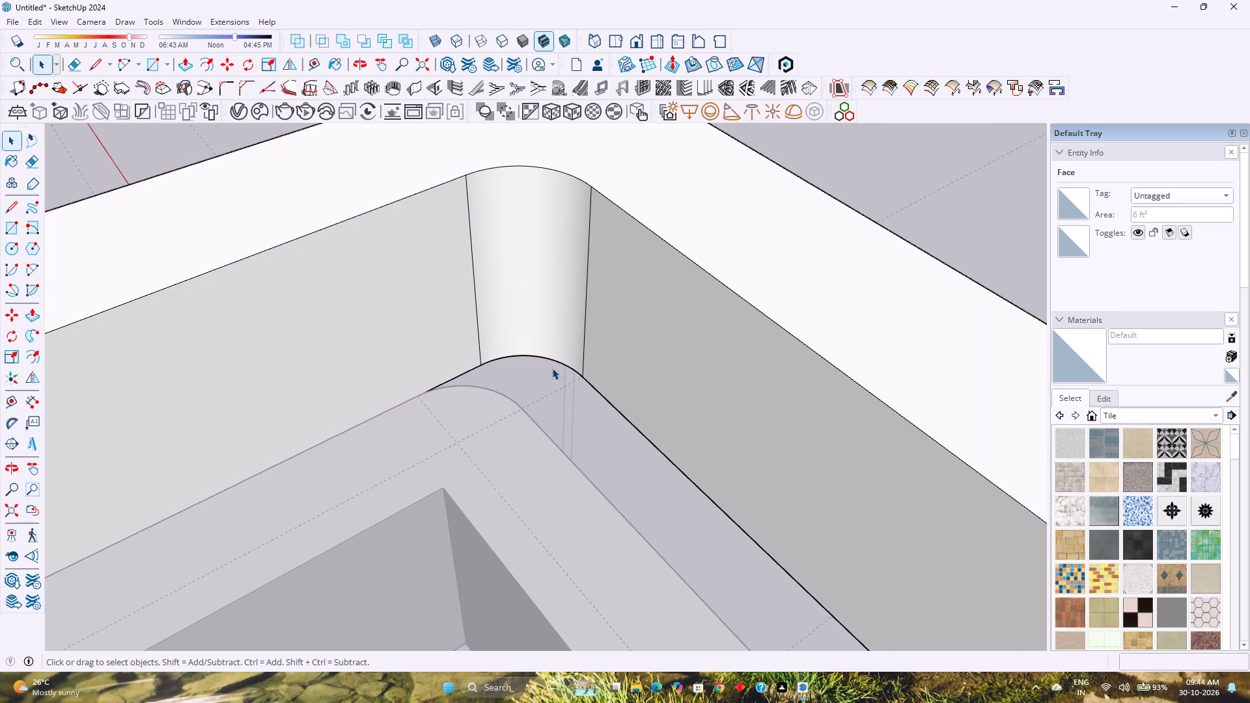
left_click(555, 361)
left_click(607, 389)
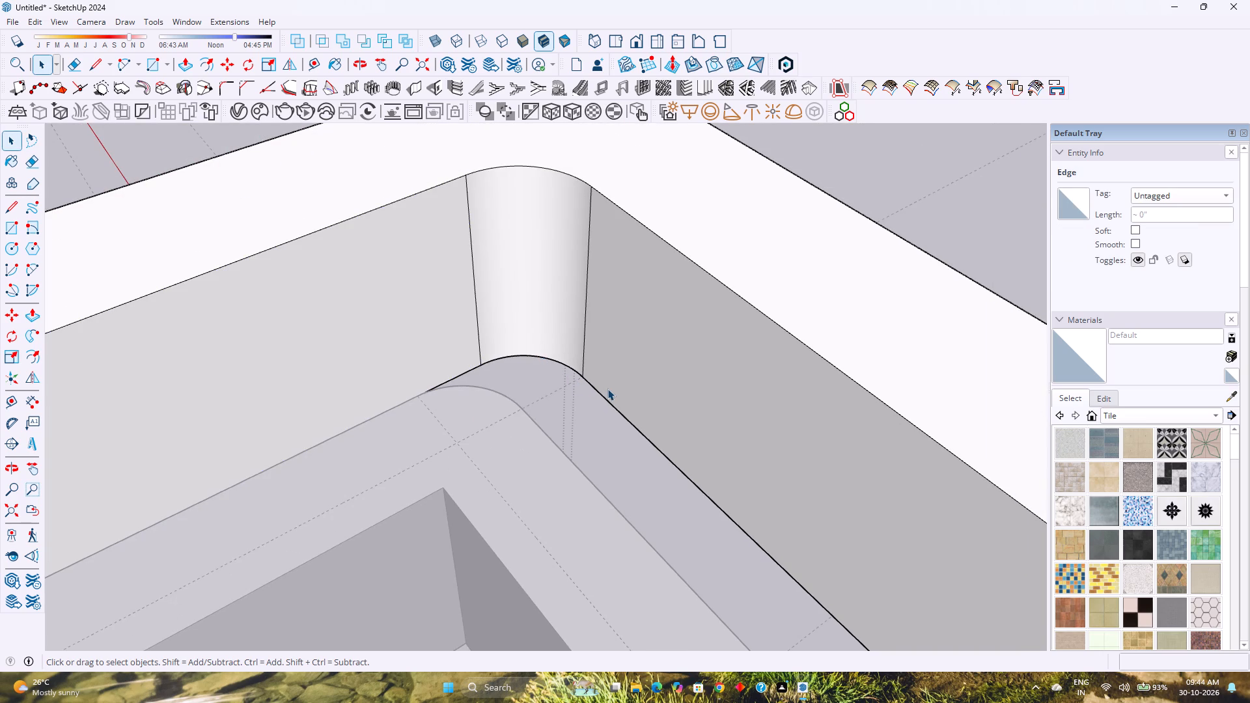
scroll(609, 389, "down", 2)
middle_click_drag(621, 400, 698, 406)
key("p")
left_click(693, 397)
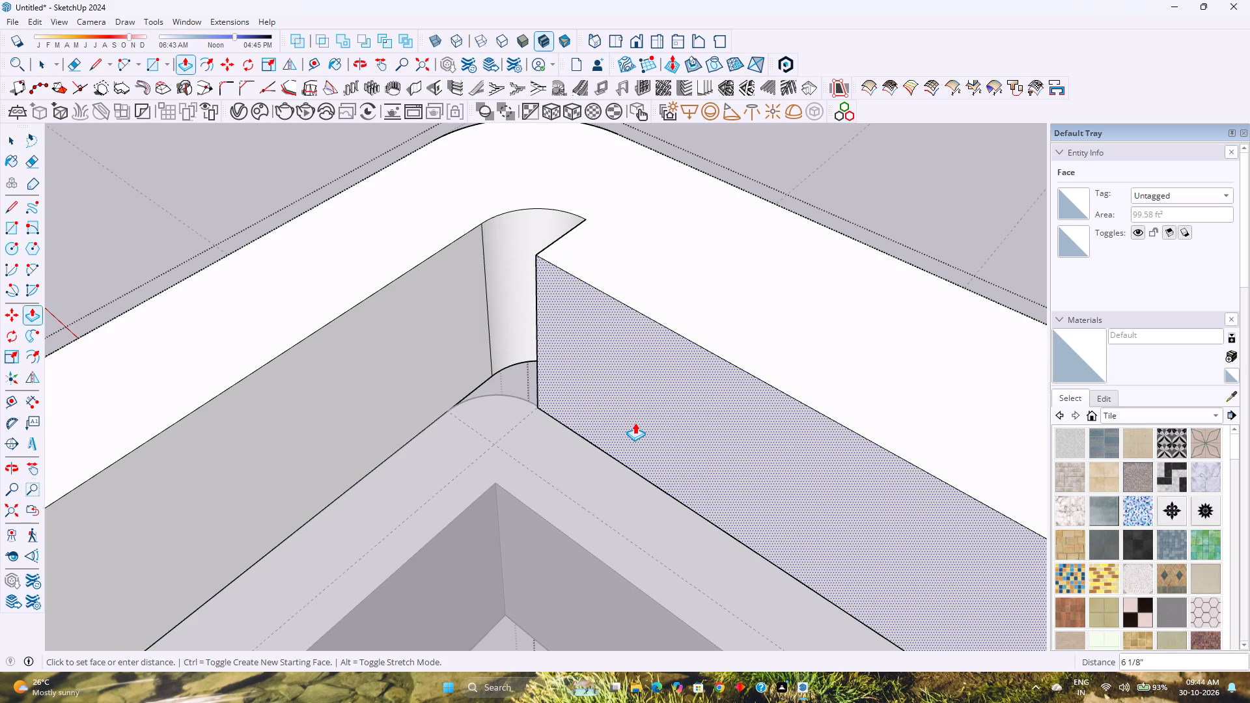
key("6")
key("Return")
Draw an arc along the wall's rounded corner, from the short arm to the extended long face, with a bulge of about 1 3/4".
middle_click_drag(515, 410, 620, 516)
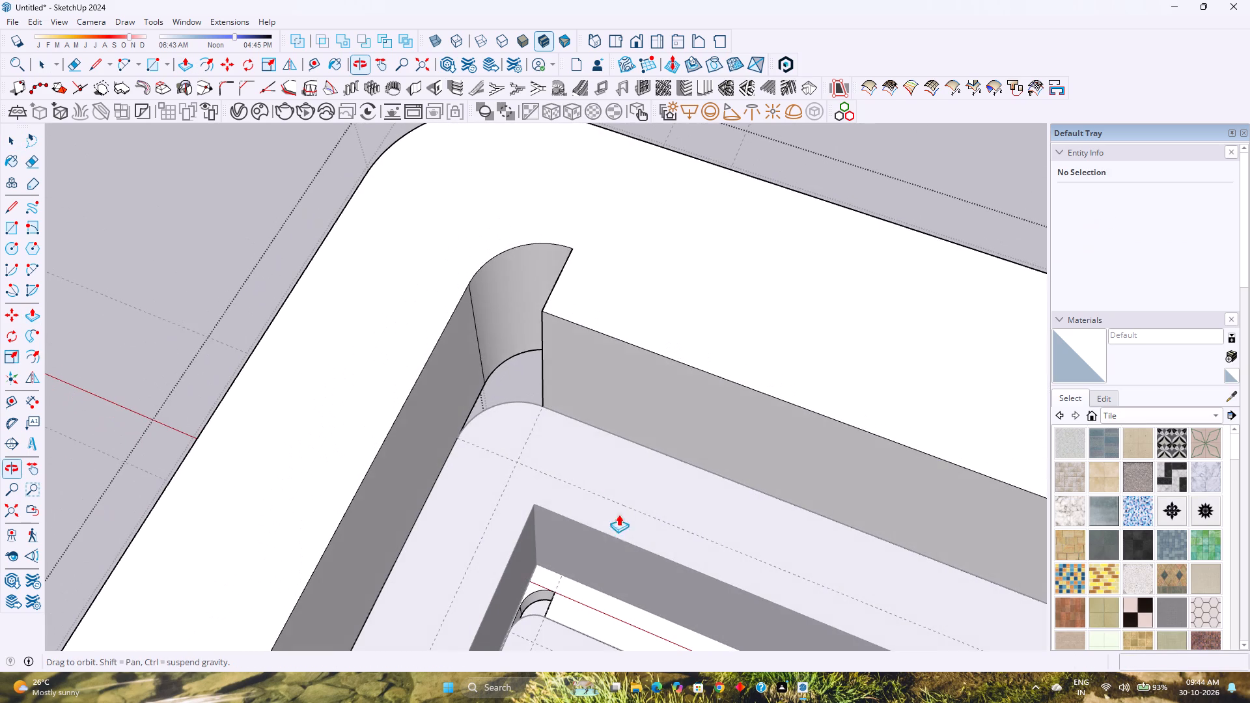
middle_click_drag(441, 408, 465, 567)
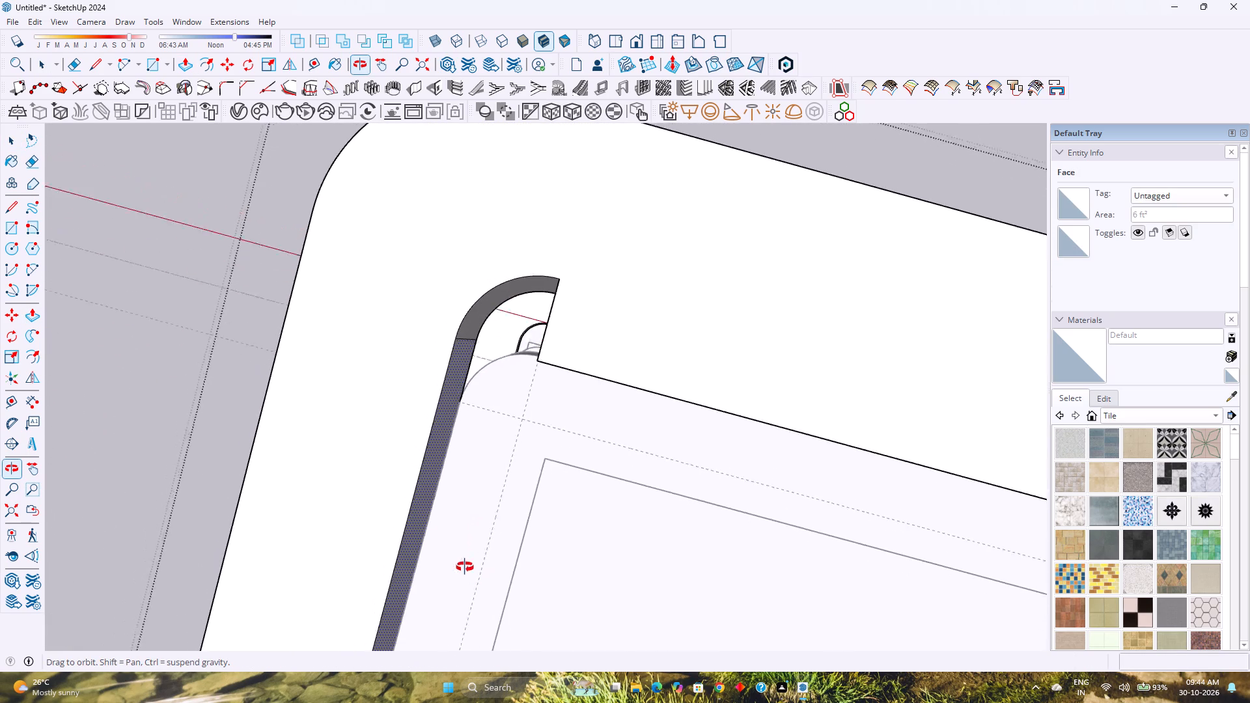
middle_click_drag(465, 567, 469, 522)
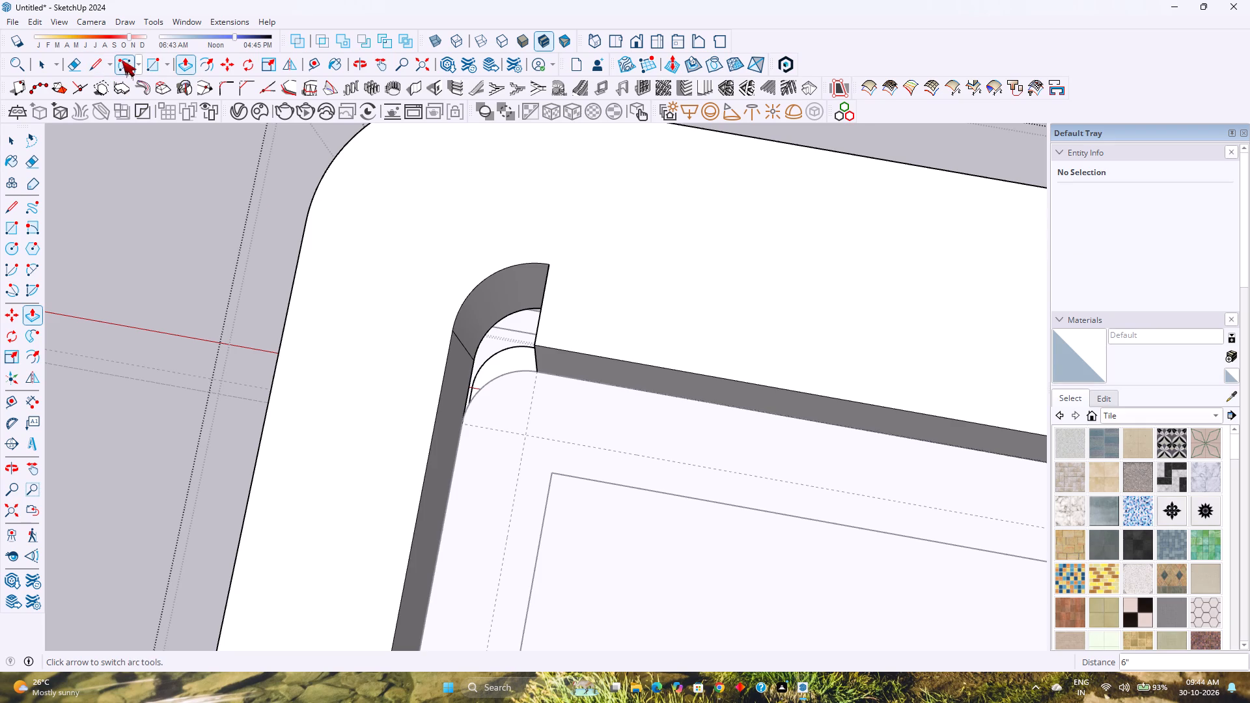
left_click(127, 62)
left_click(462, 428)
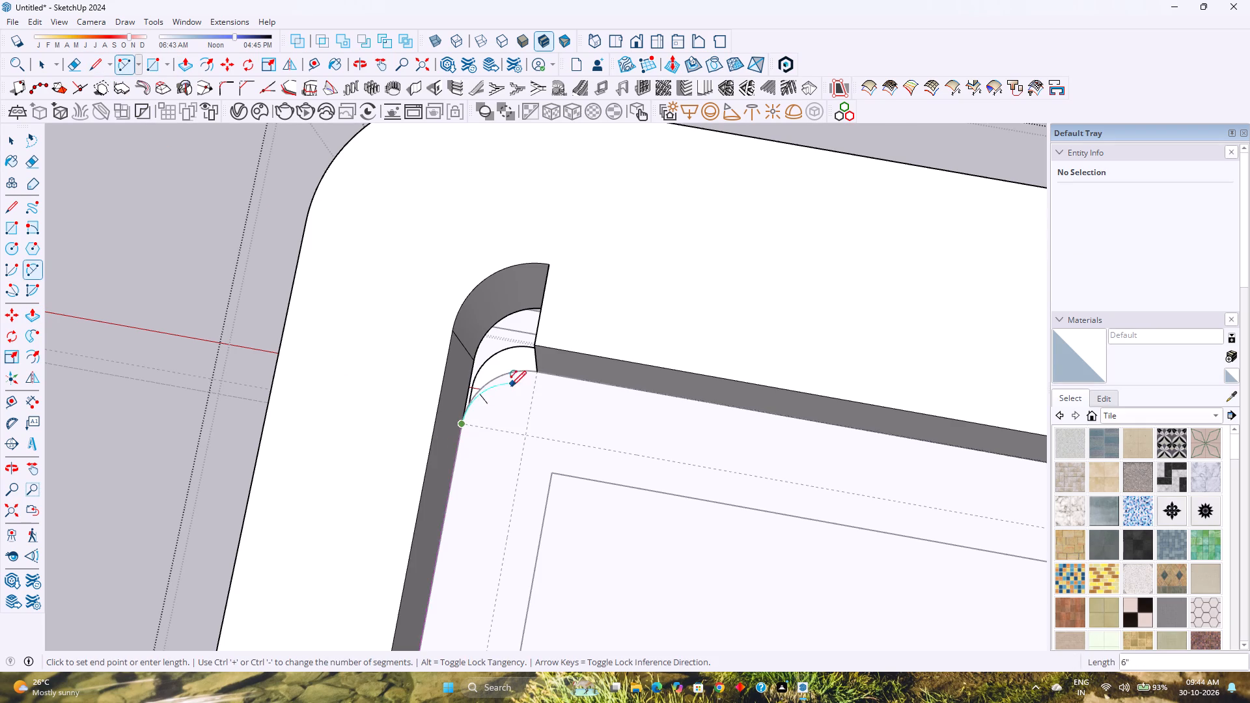
left_click(538, 371)
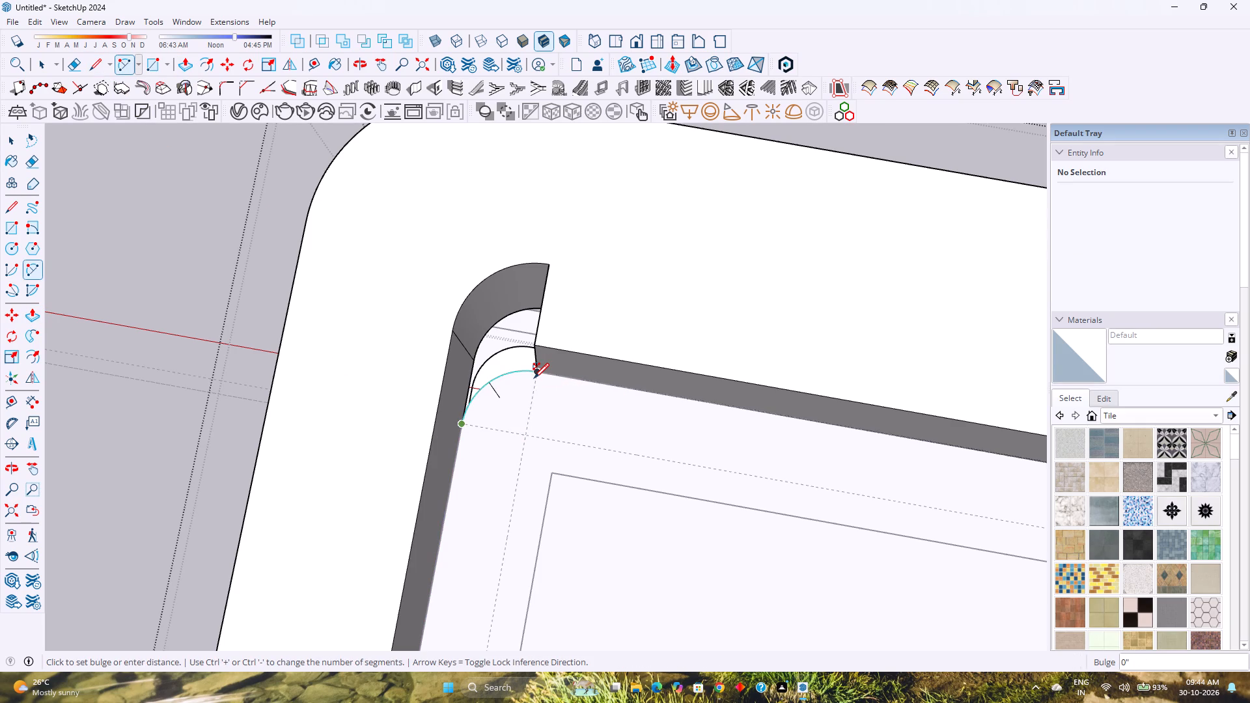
scroll(525, 358, "up", 1)
middle_click_drag(525, 358, 559, 370)
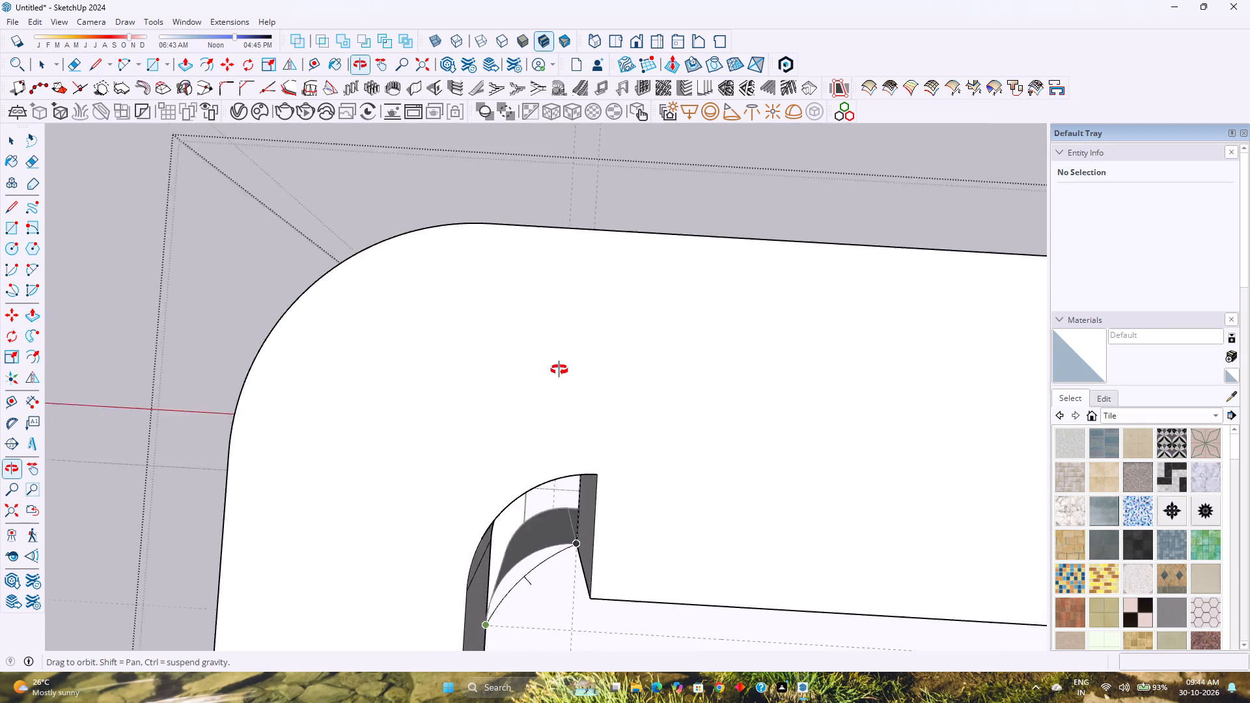
middle_click_drag(559, 370, 553, 357)
left_click(505, 389)
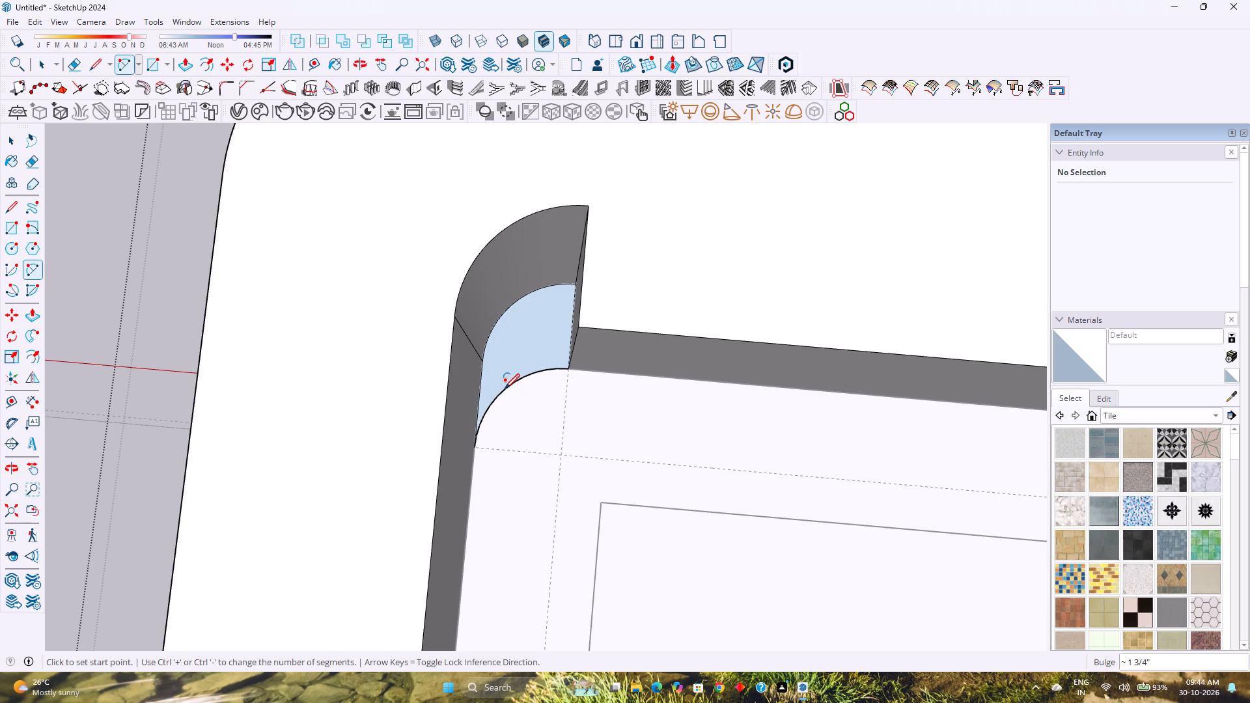
Push/Pull the small face enclosed by the arc up 1' 6" to the frame's top edge.
key("space")
key("p")
left_click(504, 355)
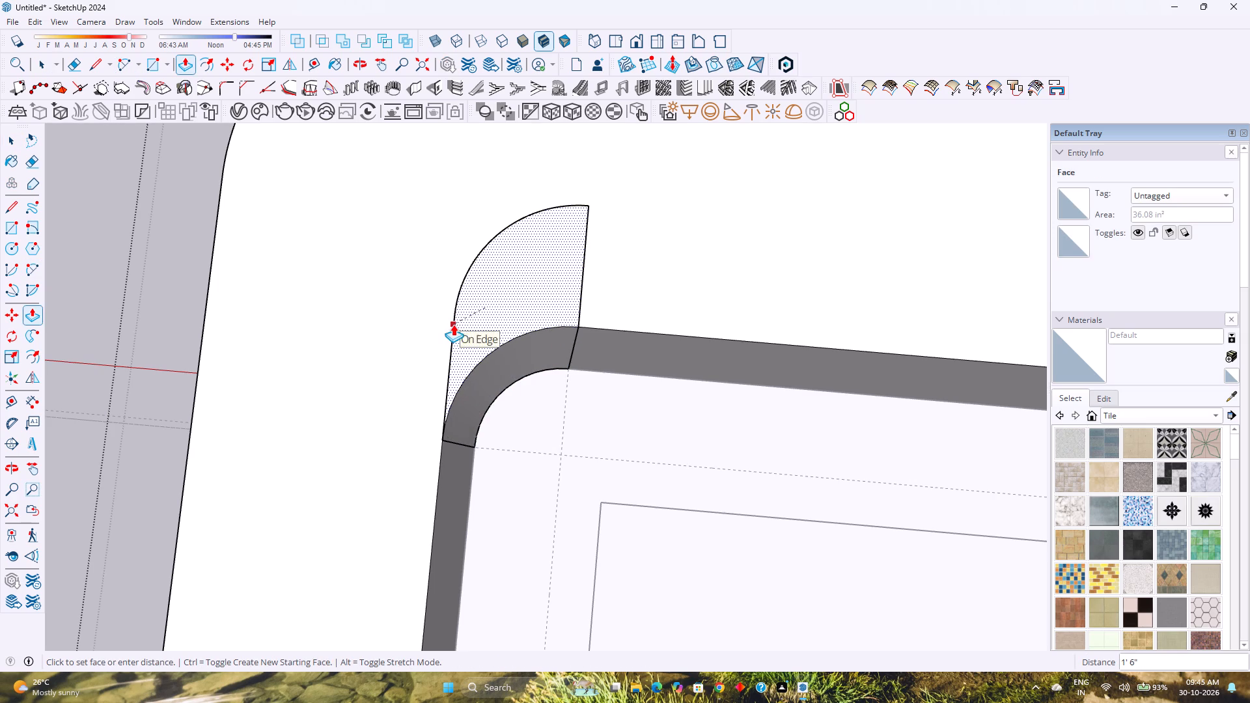
left_click(453, 324)
Erase segments of the leftover arc on the underside of the frame's rounded corner.
scroll(383, 383, "down", 2)
middle_click_drag(303, 422, 669, 221)
scroll(659, 241, "down", 5)
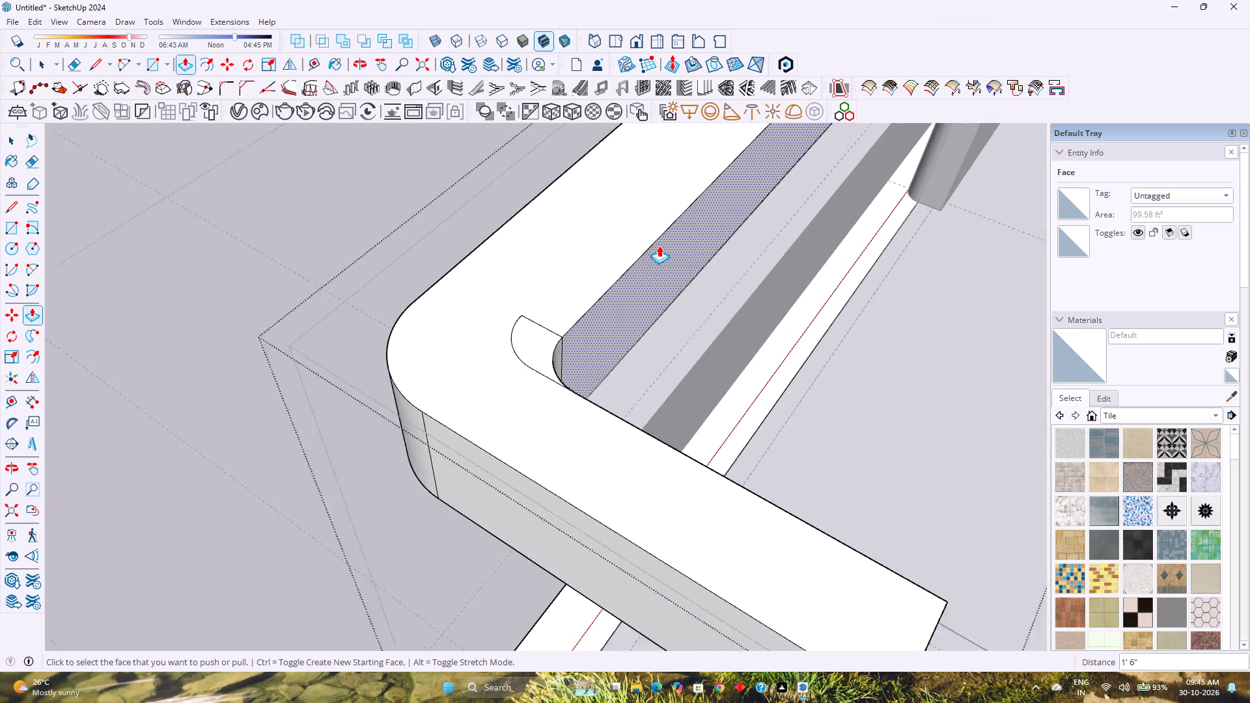
scroll(659, 245, "down", 1)
middle_click_drag(483, 410, 723, 189)
middle_click(588, 335)
middle_click_drag(462, 501, 658, 253)
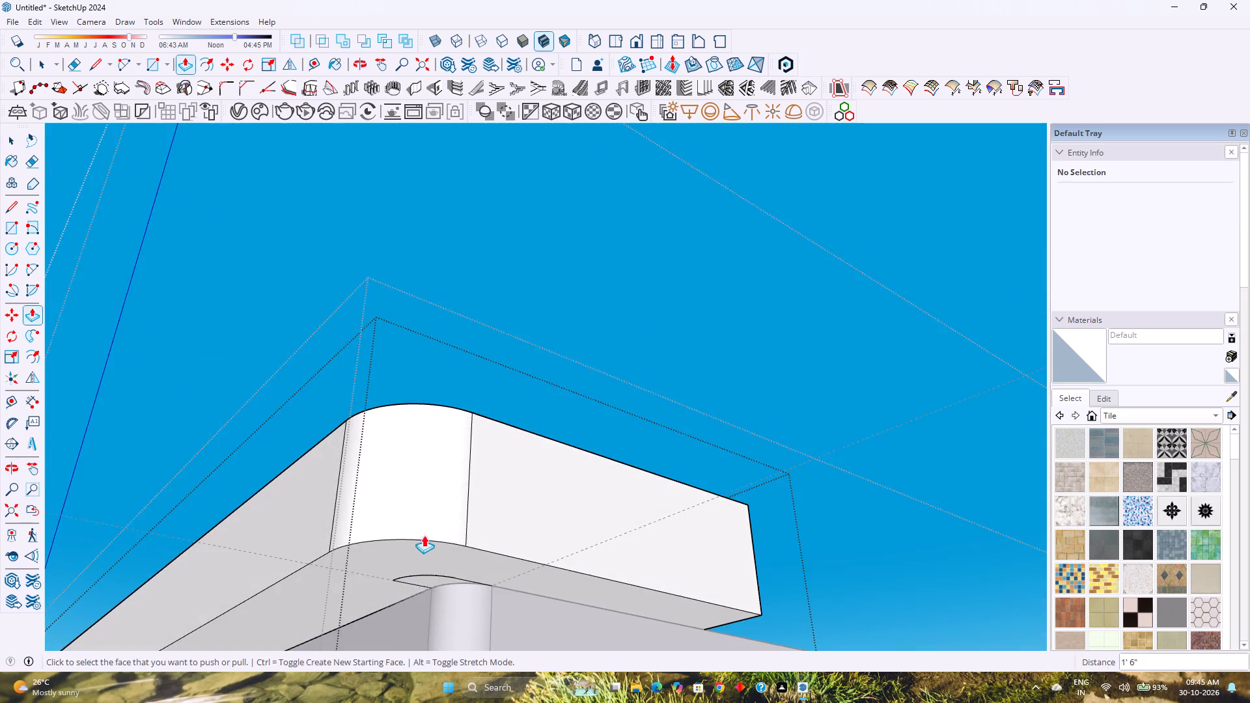
middle_click_drag(438, 501, 477, 441)
scroll(369, 624, "up", 9)
middle_click_drag(370, 593, 424, 549)
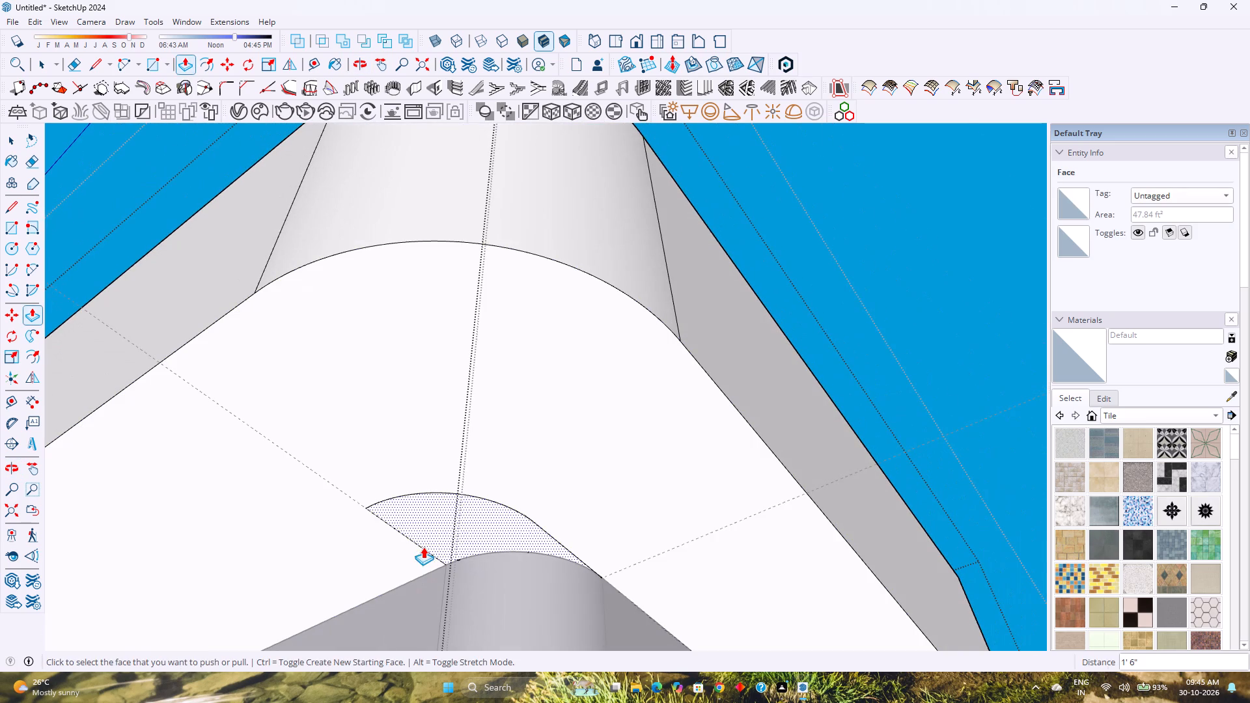
key("e")
left_click(406, 497)
left_click(411, 496)
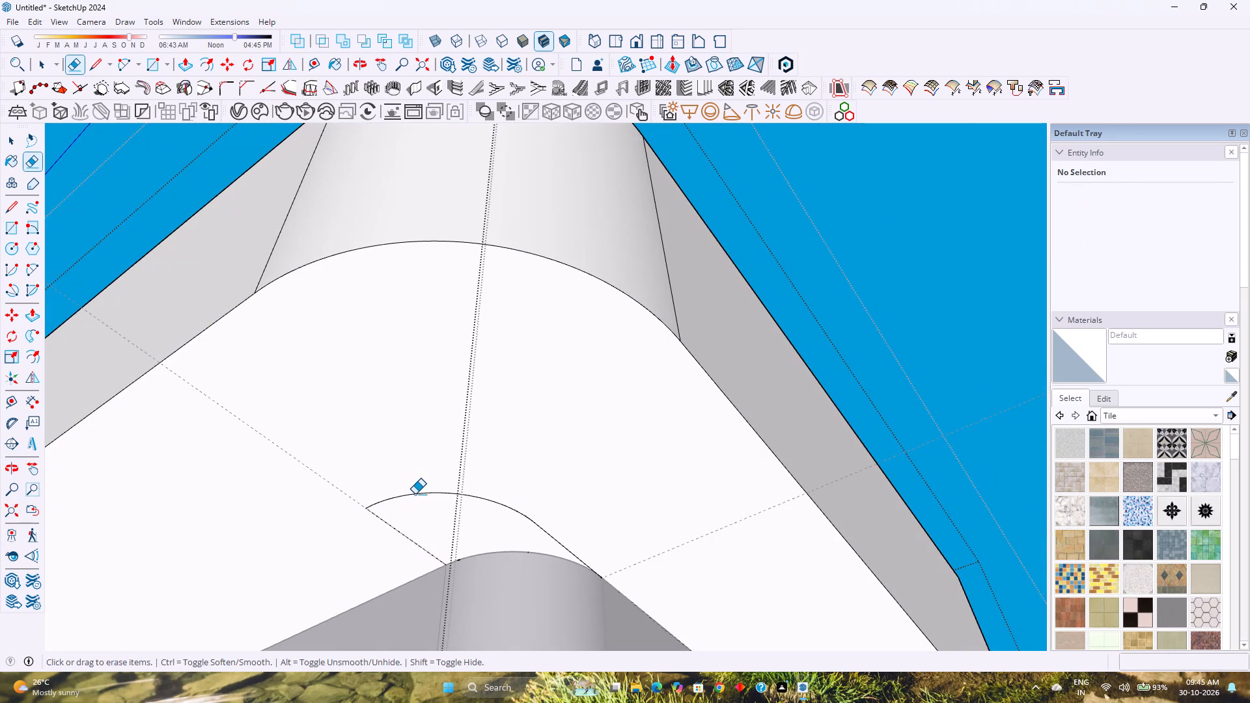
left_click(415, 494)
left_click_drag(415, 494, 421, 494)
left_click(431, 493)
left_click_drag(429, 495, 396, 499)
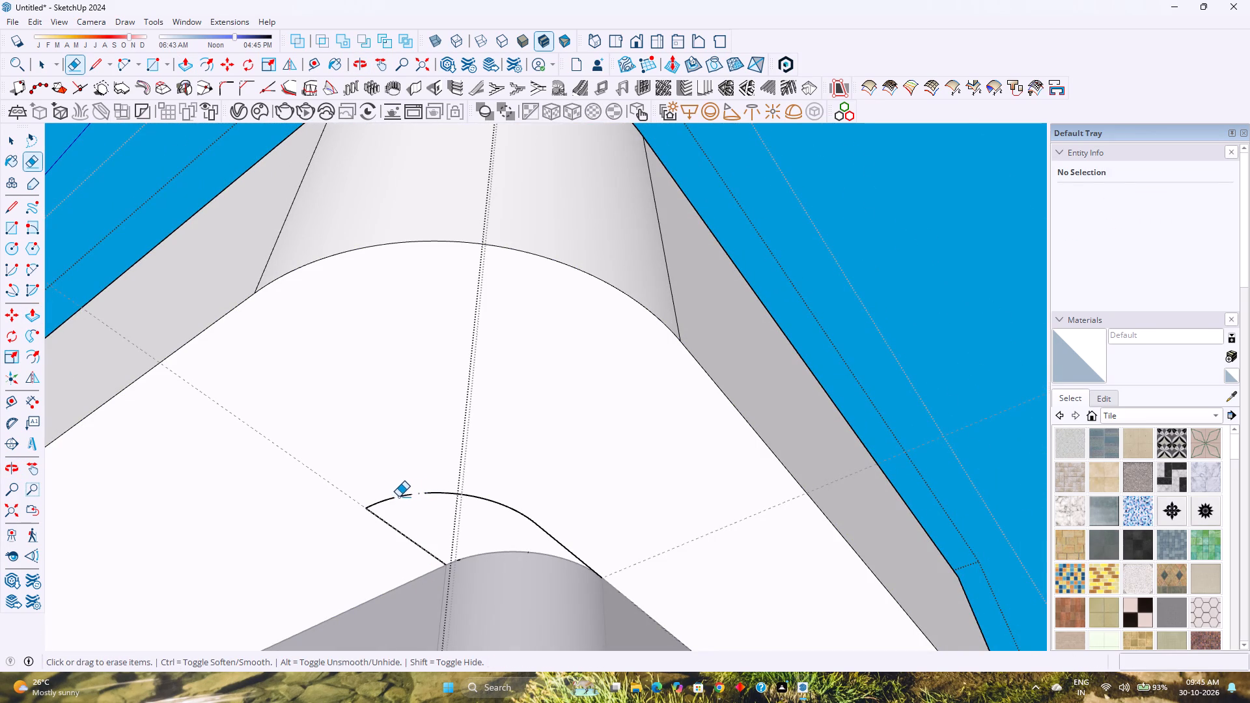
left_click_drag(399, 496, 378, 503)
Select the remaining pieces of the leftover arc on the frame's underside and delete them.
key("space")
left_click_drag(301, 465, 535, 519)
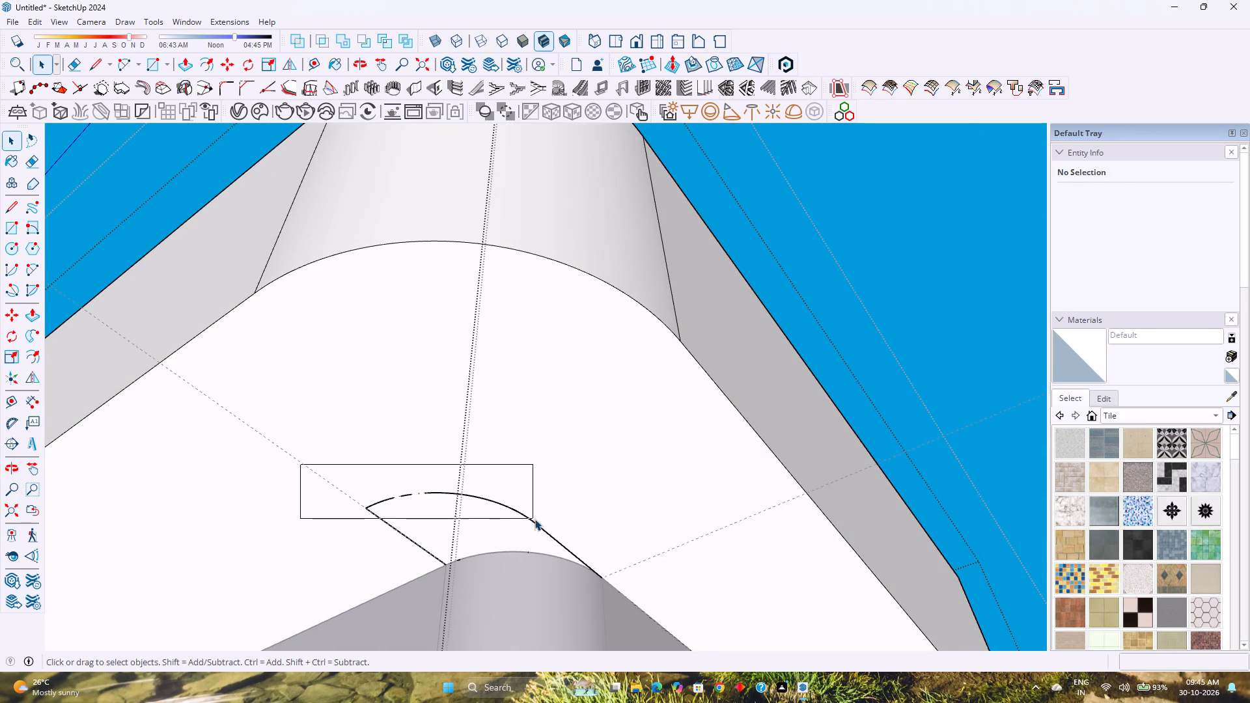
left_click_drag(535, 519, 585, 550)
key("Delete")
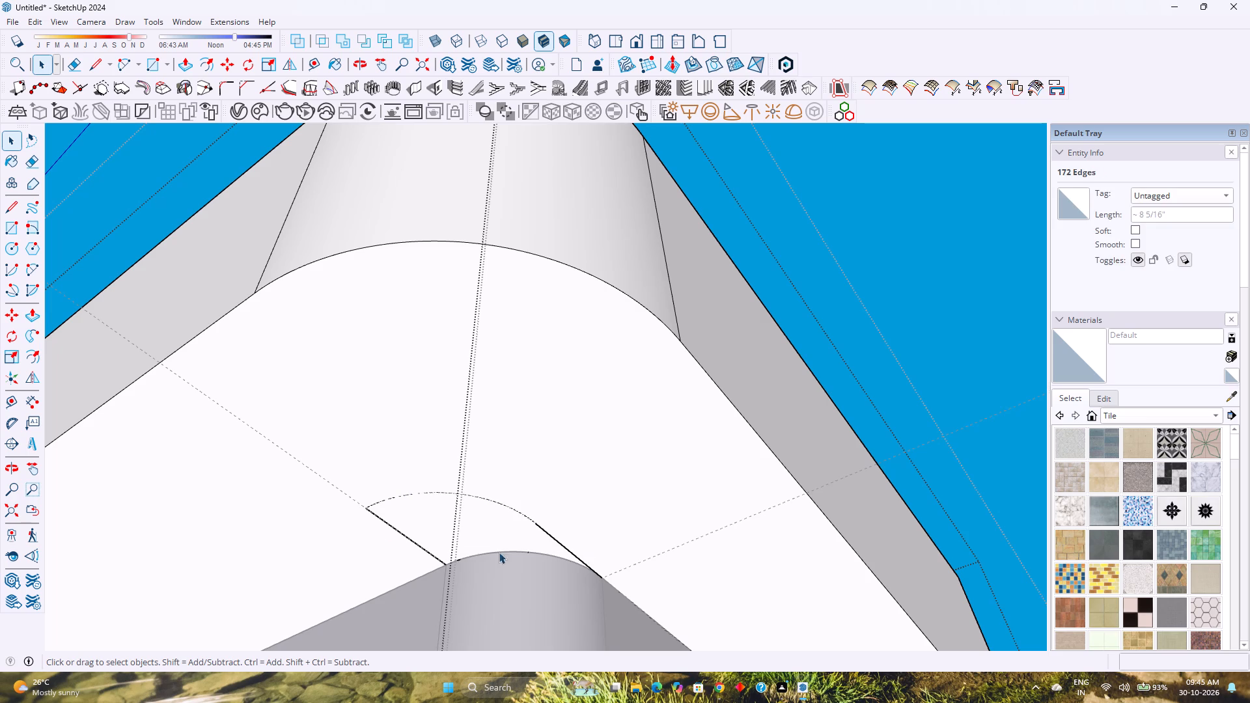
left_click_drag(312, 484, 612, 552)
key("Delete")
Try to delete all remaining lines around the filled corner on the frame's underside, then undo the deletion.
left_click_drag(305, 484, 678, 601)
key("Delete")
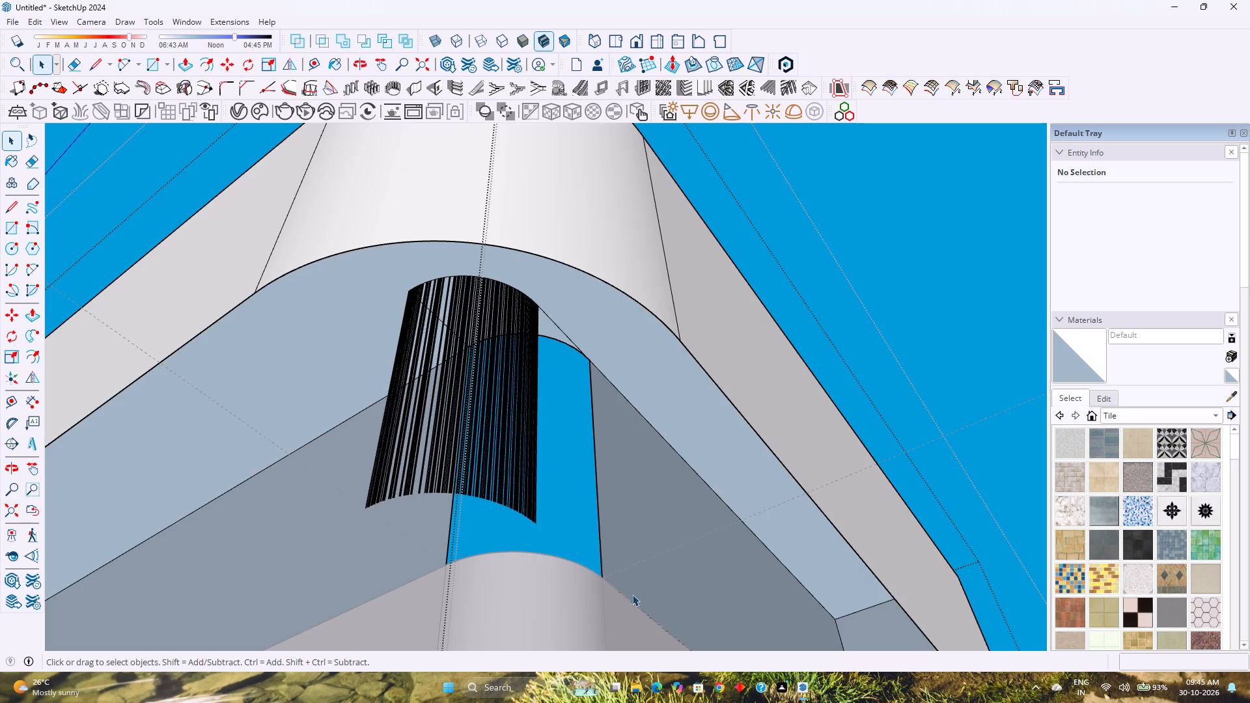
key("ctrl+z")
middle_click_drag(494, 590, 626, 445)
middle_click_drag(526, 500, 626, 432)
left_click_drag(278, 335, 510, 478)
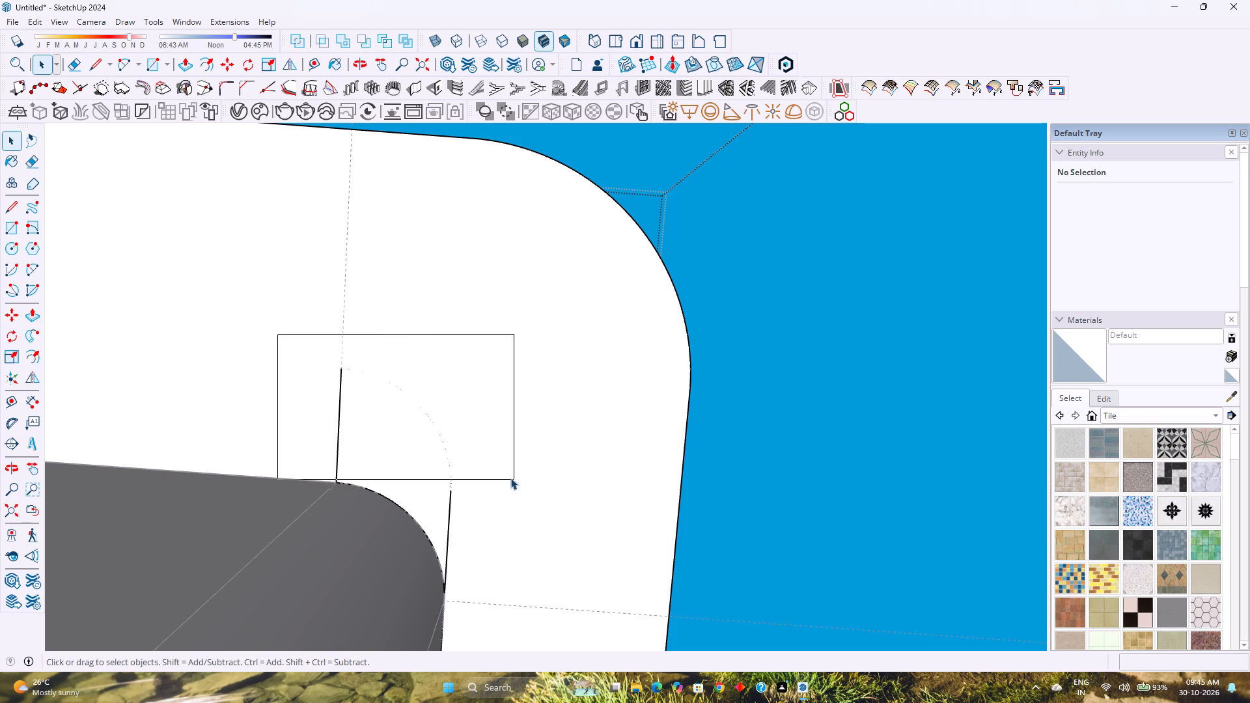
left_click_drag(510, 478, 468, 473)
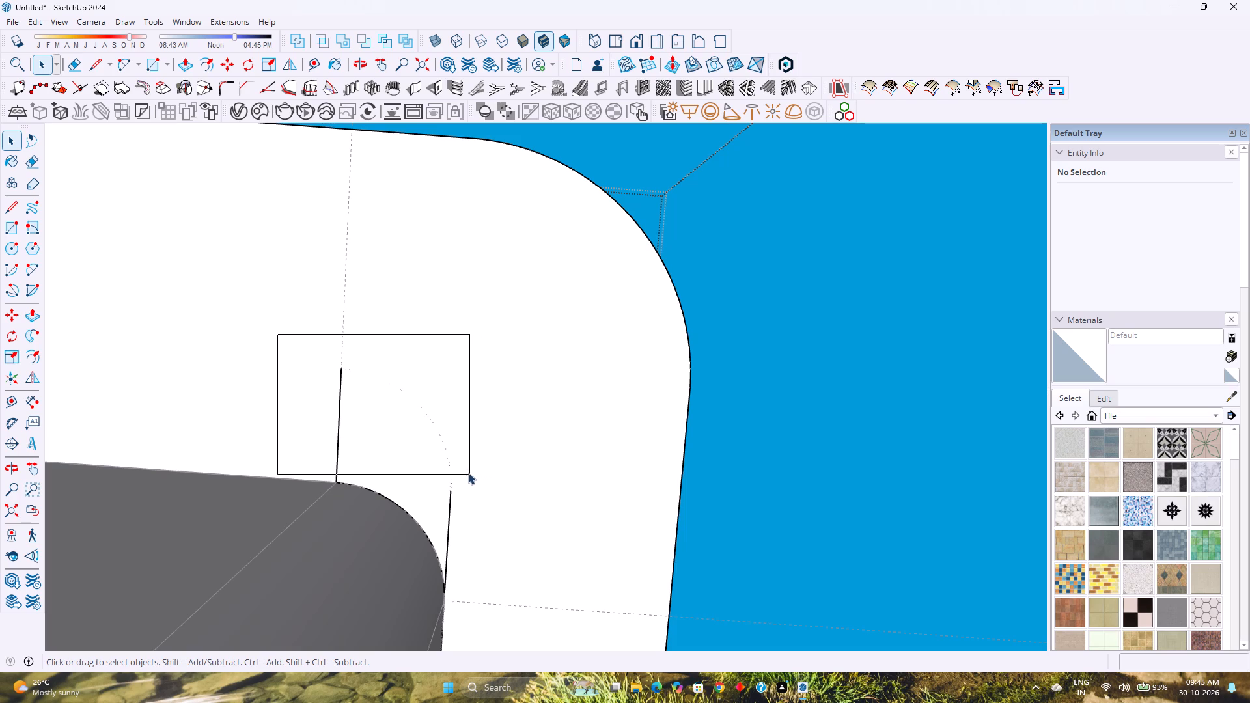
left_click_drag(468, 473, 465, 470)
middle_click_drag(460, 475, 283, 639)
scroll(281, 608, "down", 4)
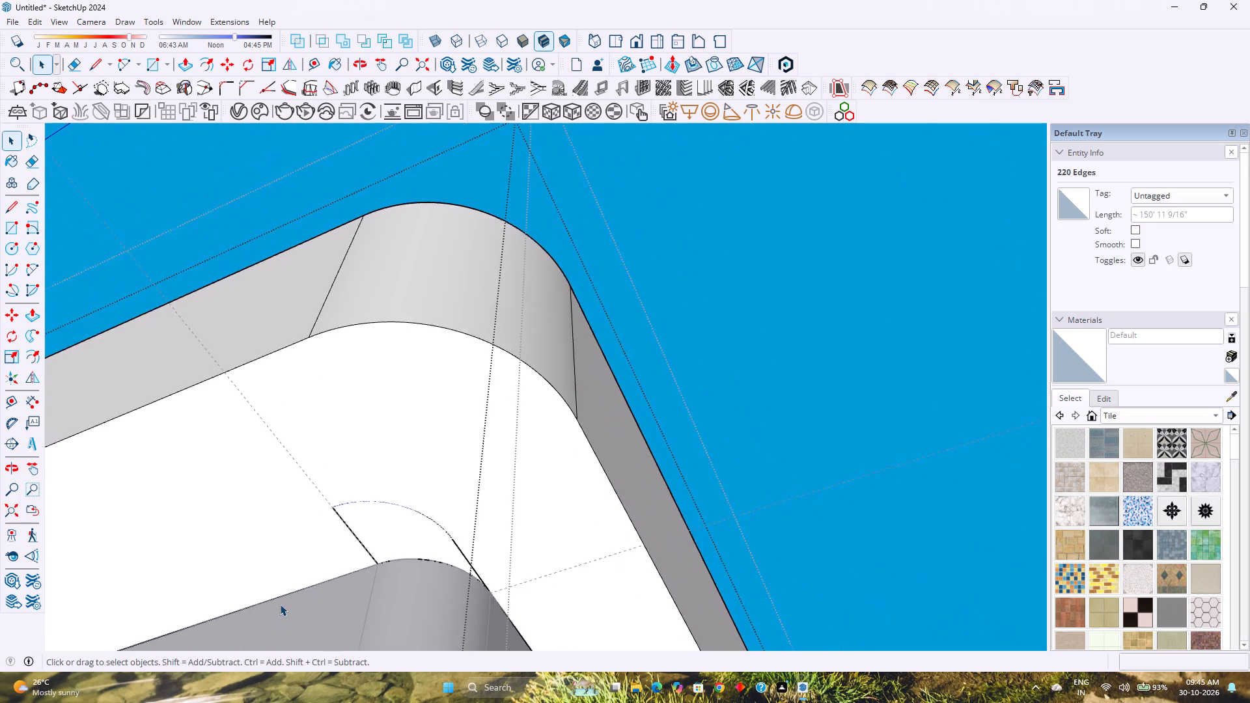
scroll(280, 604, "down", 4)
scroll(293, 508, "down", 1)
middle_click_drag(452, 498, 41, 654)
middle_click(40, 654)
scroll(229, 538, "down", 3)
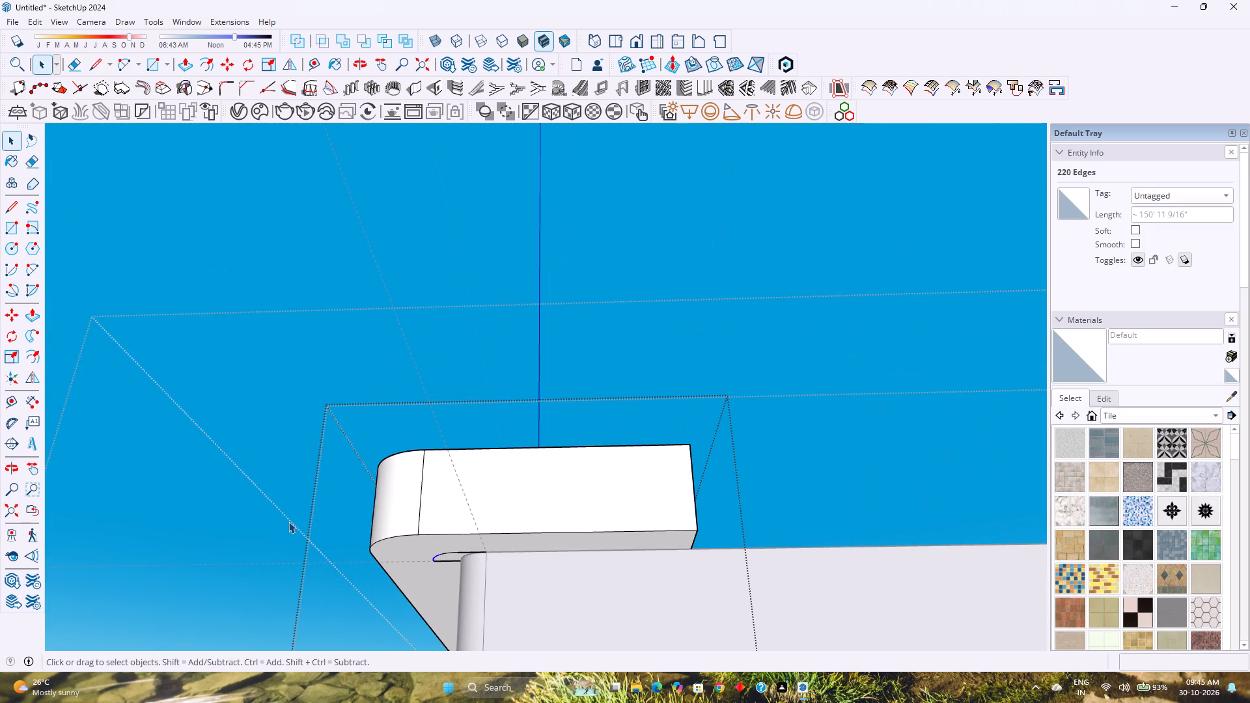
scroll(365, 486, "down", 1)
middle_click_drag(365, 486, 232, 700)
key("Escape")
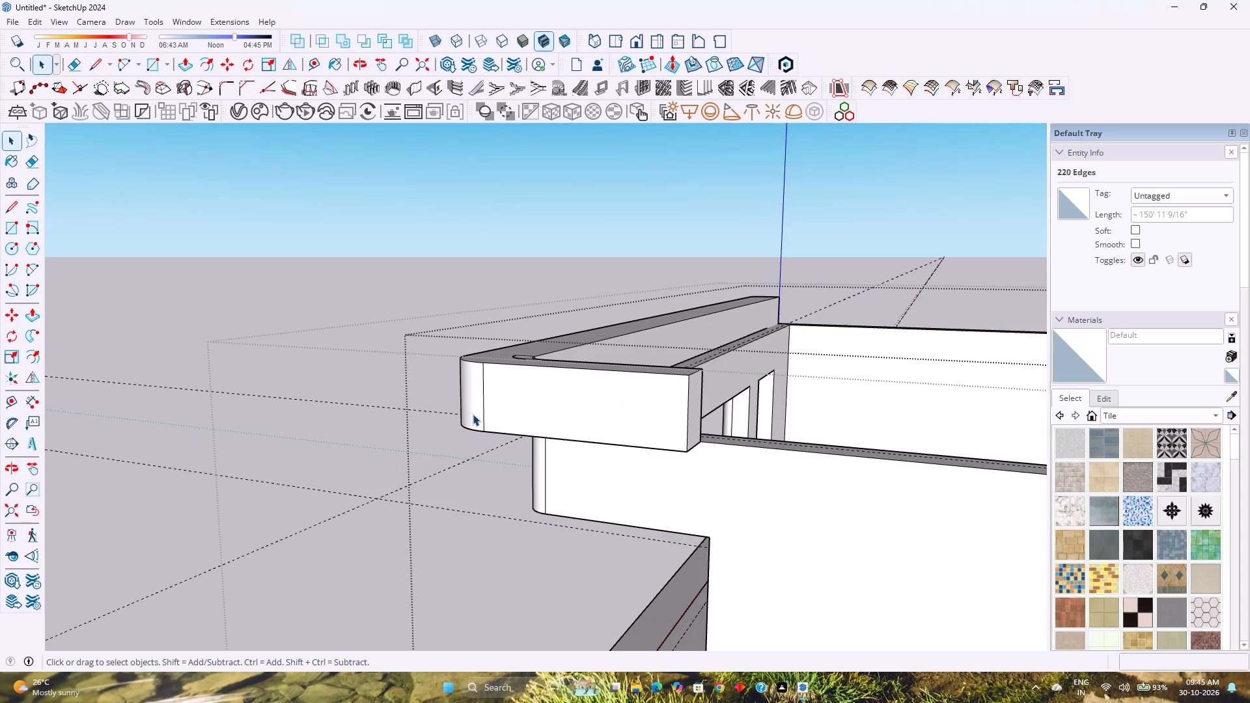
Erase the leftover arc and the straight edges joined to it on the top face of the frame's rounded corner.
middle_click_drag(473, 414, 303, 579)
middle_click_drag(616, 344, 521, 521, "shift")
scroll(501, 480, "up", 3)
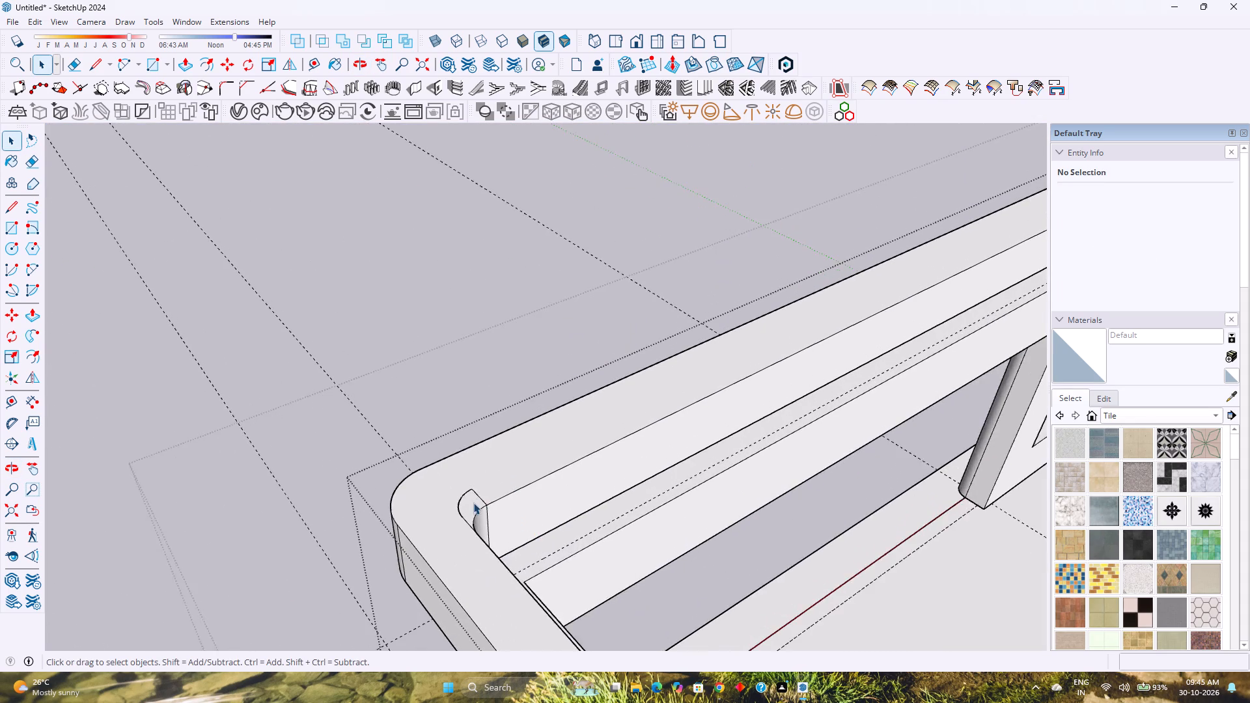
scroll(473, 503, "up", 10)
left_click(437, 497)
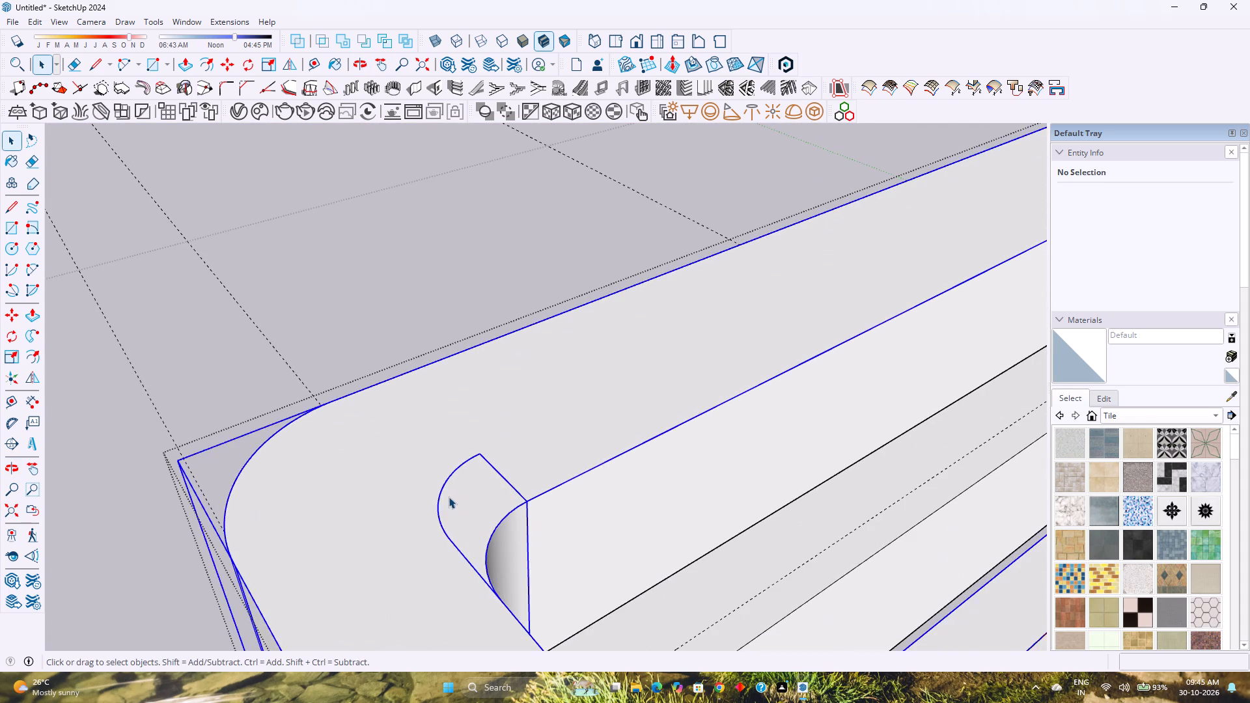
scroll(453, 497, "up", 2)
double_click(440, 495)
left_click(437, 493)
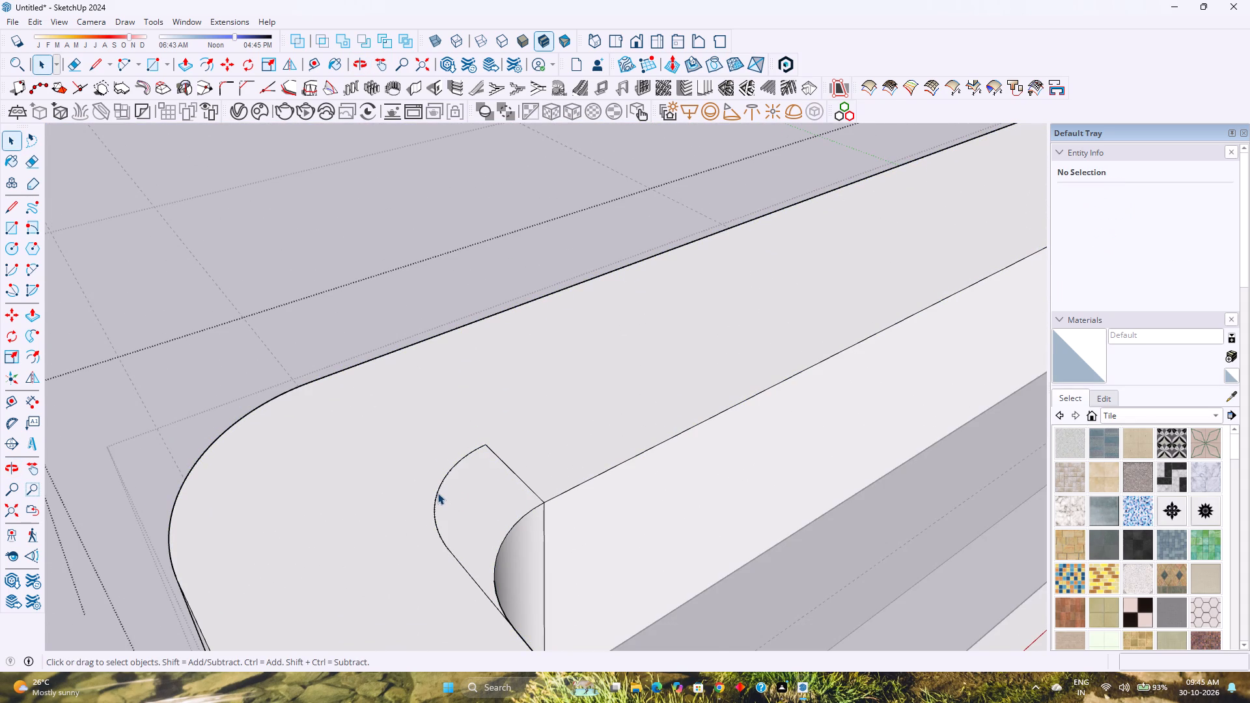
scroll(437, 493, "up", 3)
key("e")
left_click_drag(540, 460, 532, 463)
left_click(480, 443)
left_click(480, 442)
left_click_drag(486, 438, 438, 558)
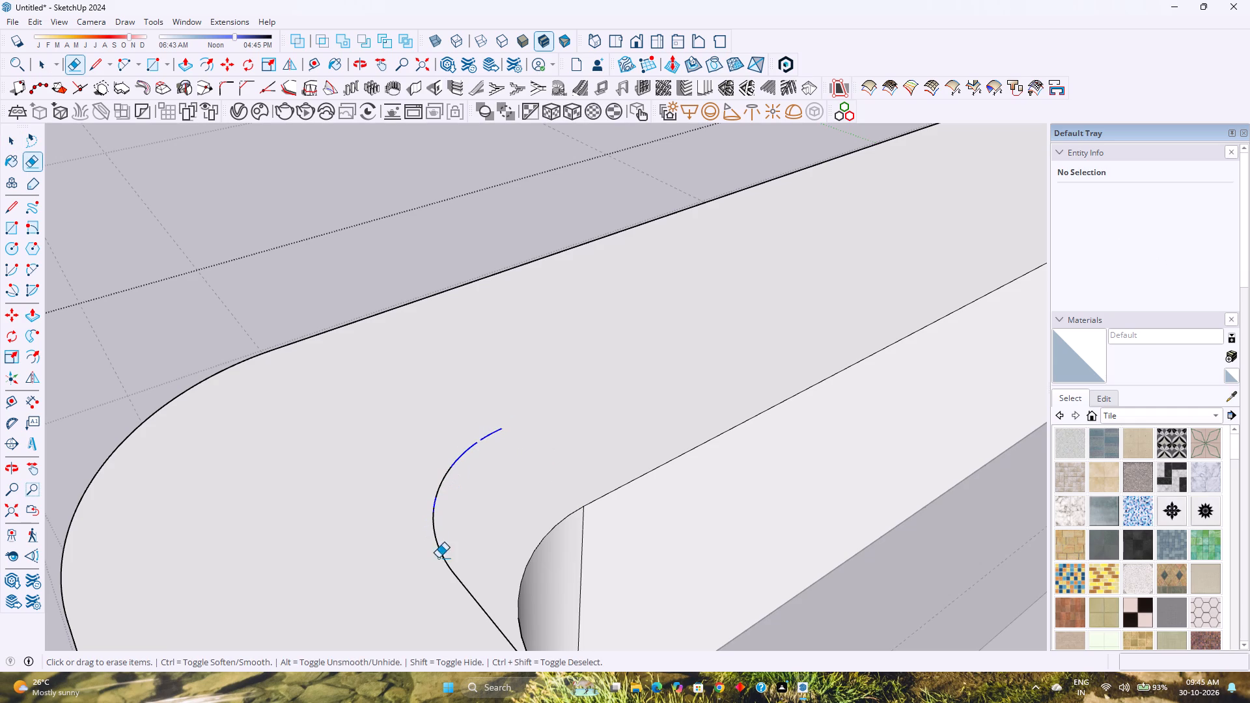
left_click_drag(438, 558, 435, 536)
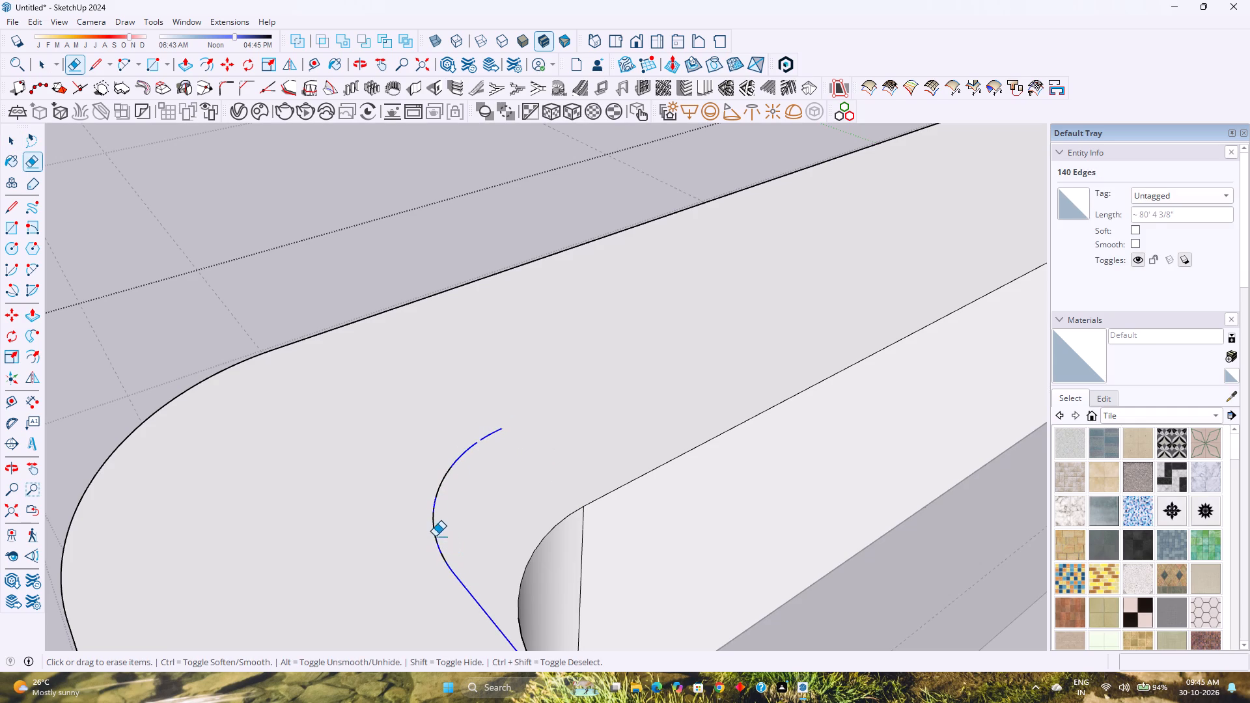
left_click_drag(435, 536, 445, 483)
scroll(453, 473, "down", 1)
middle_click_drag(453, 473, 297, 482)
scroll(296, 480, "down", 8)
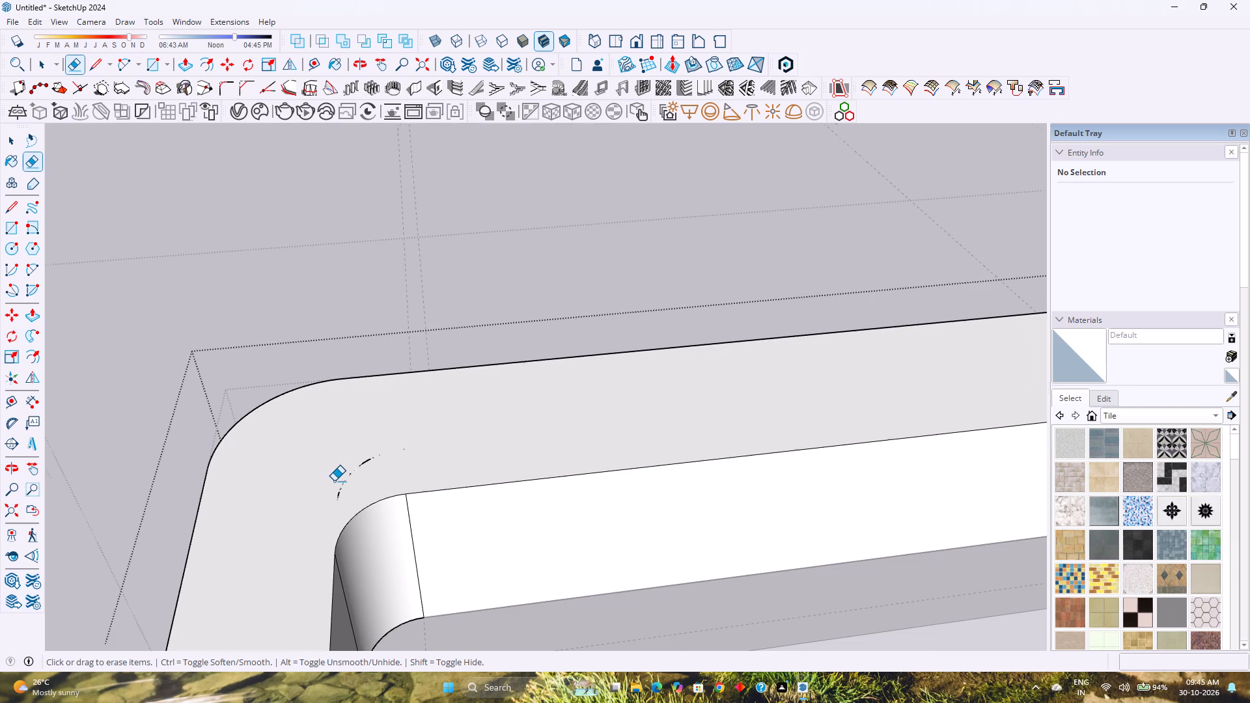
left_click_drag(346, 478, 342, 486)
Hide the frame's long inner face and the adjoining curved face at the rounded corner.
key("space")
left_click(495, 581)
right_click(495, 581)
left_click(512, 311)
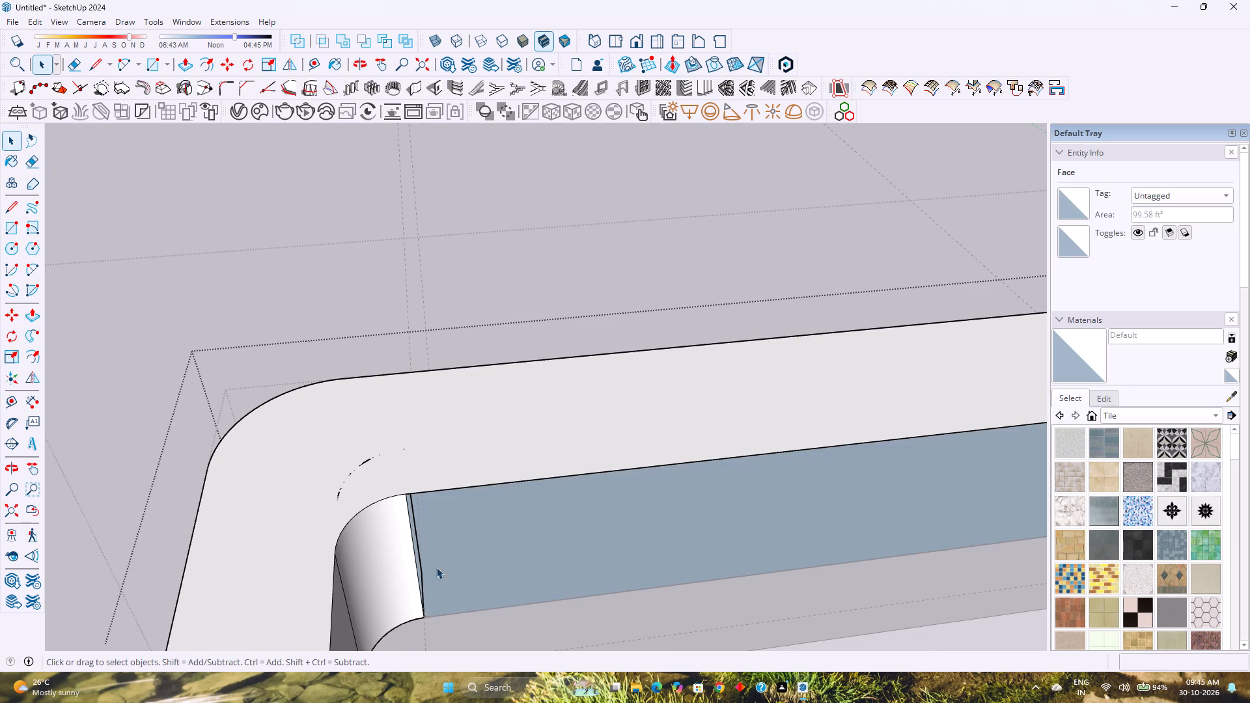
left_click(384, 588)
right_click(384, 588)
left_click(413, 335)
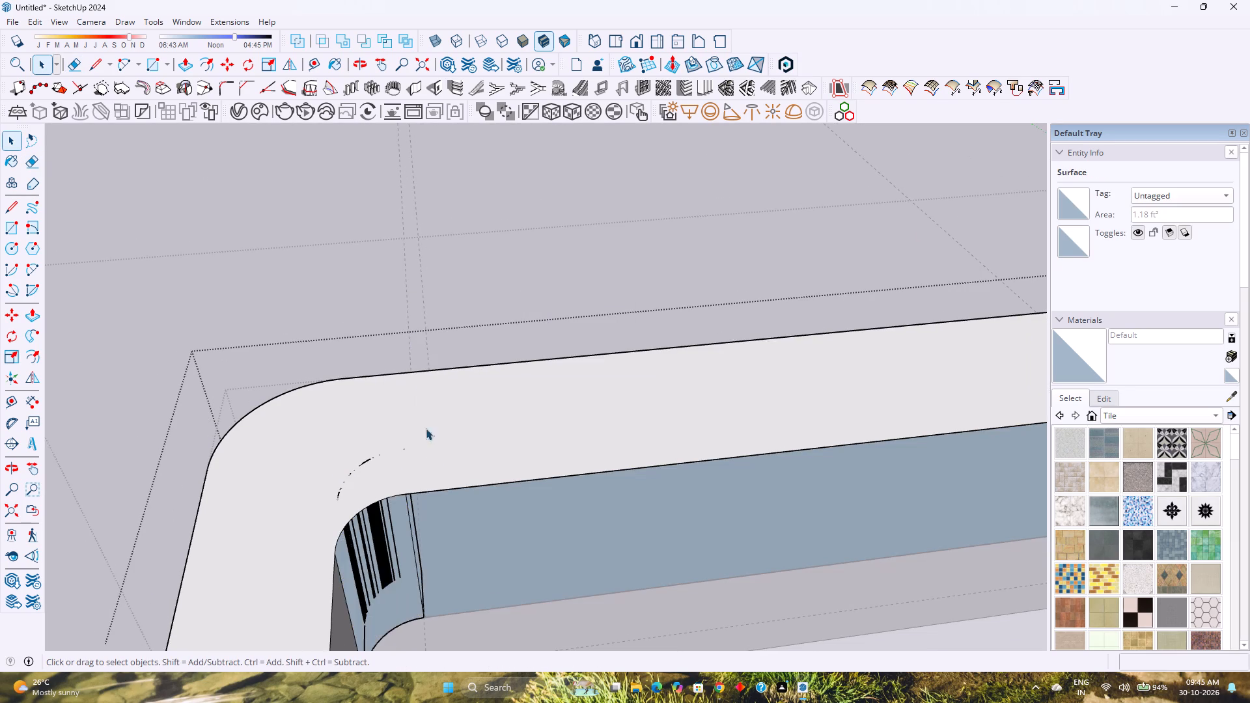
Select the cluster of leftover vertical edges behind the hidden corner face, deselect the faces, and delete the edges.
middle_click_drag(439, 543, 328, 514)
middle_click_drag(328, 514, 314, 508)
scroll(314, 506, "up", 5)
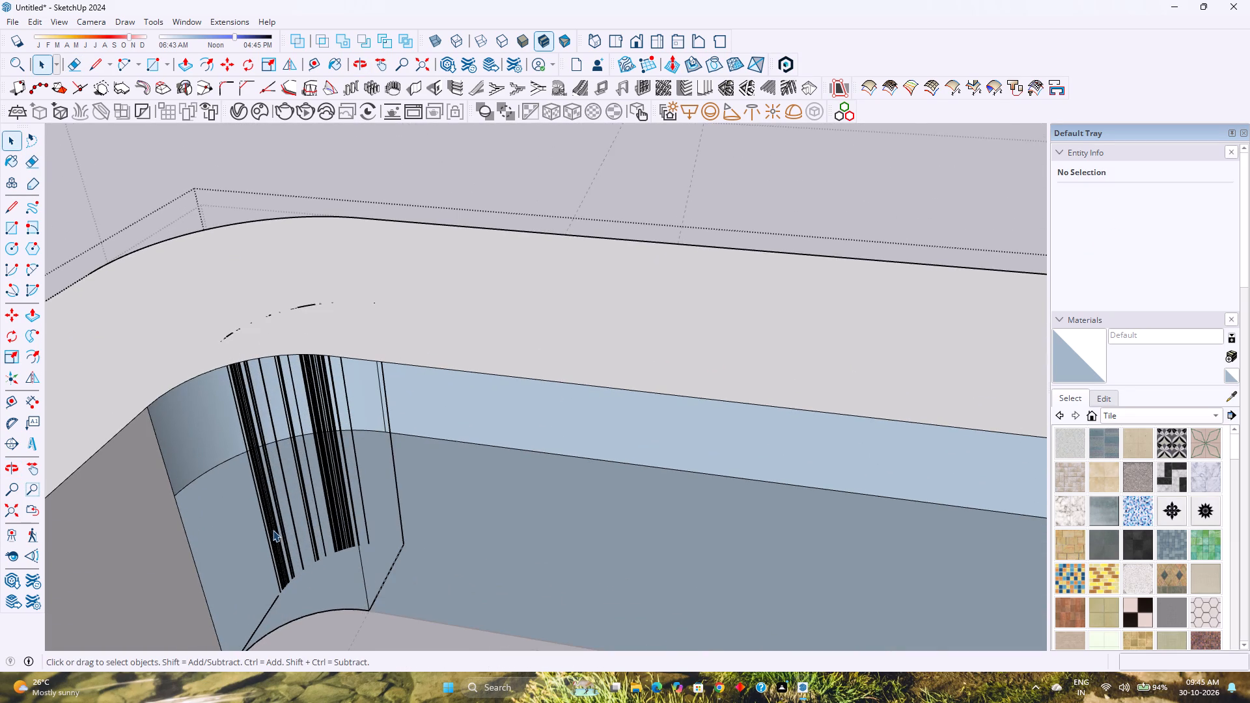
scroll(273, 536, "up", 1)
middle_click_drag(320, 497, 387, 495)
left_click_drag(382, 480, 270, 503)
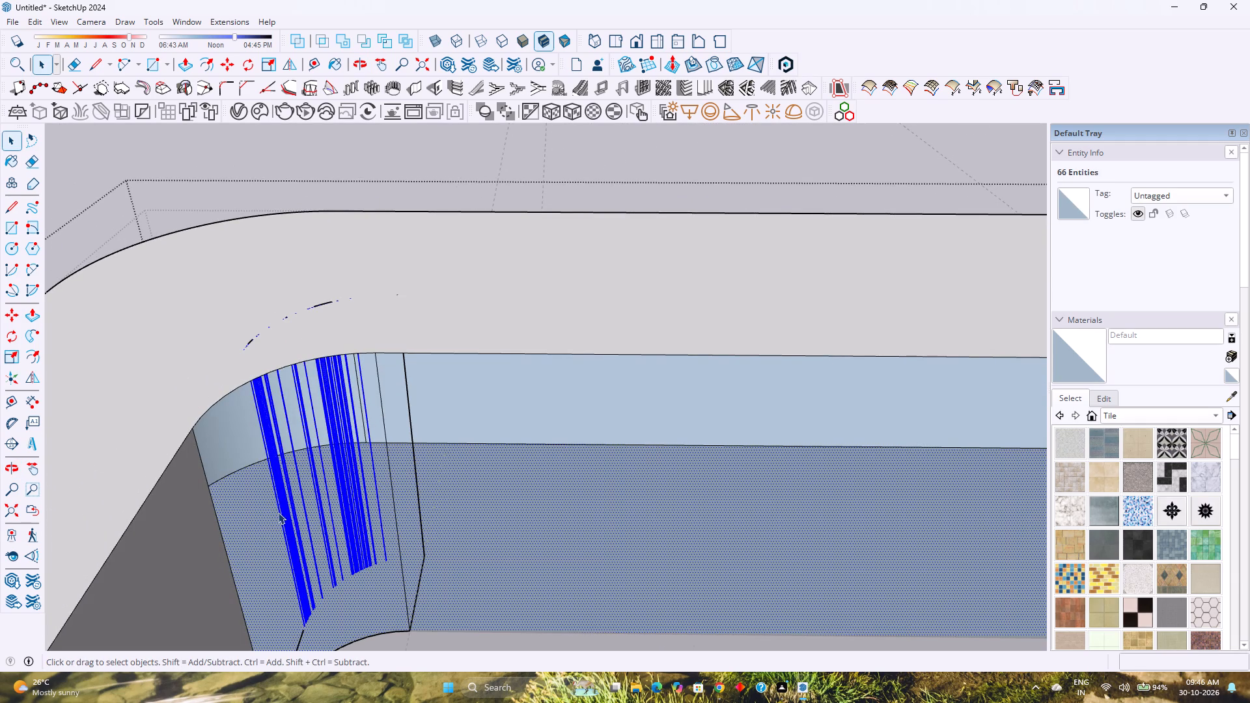
left_click(287, 512)
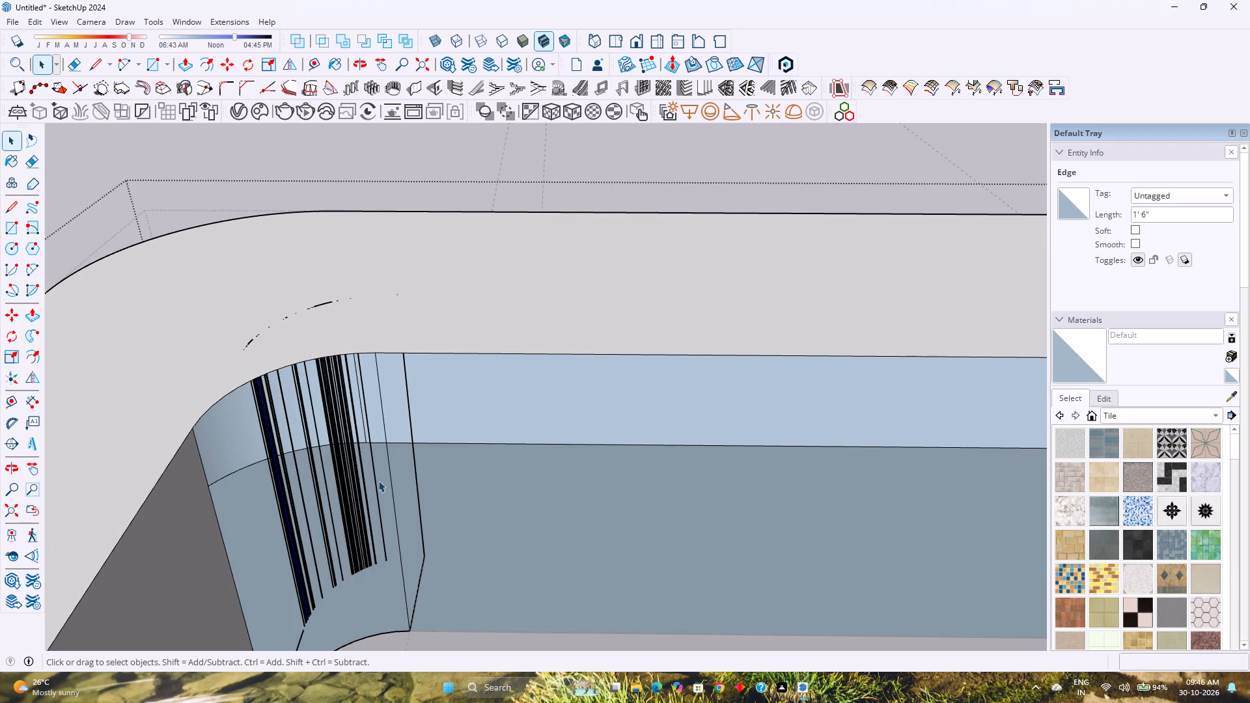
left_click_drag(378, 480, 281, 532)
right_click(507, 542)
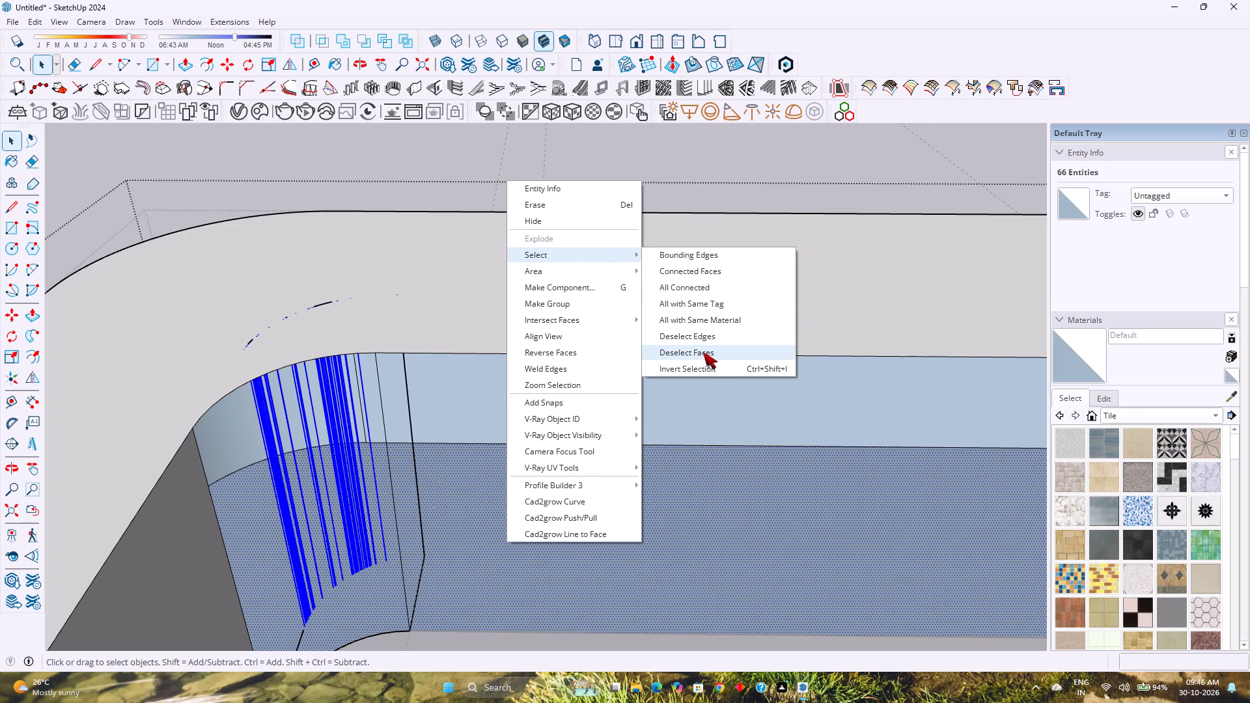
left_click(703, 352)
key("Delete")
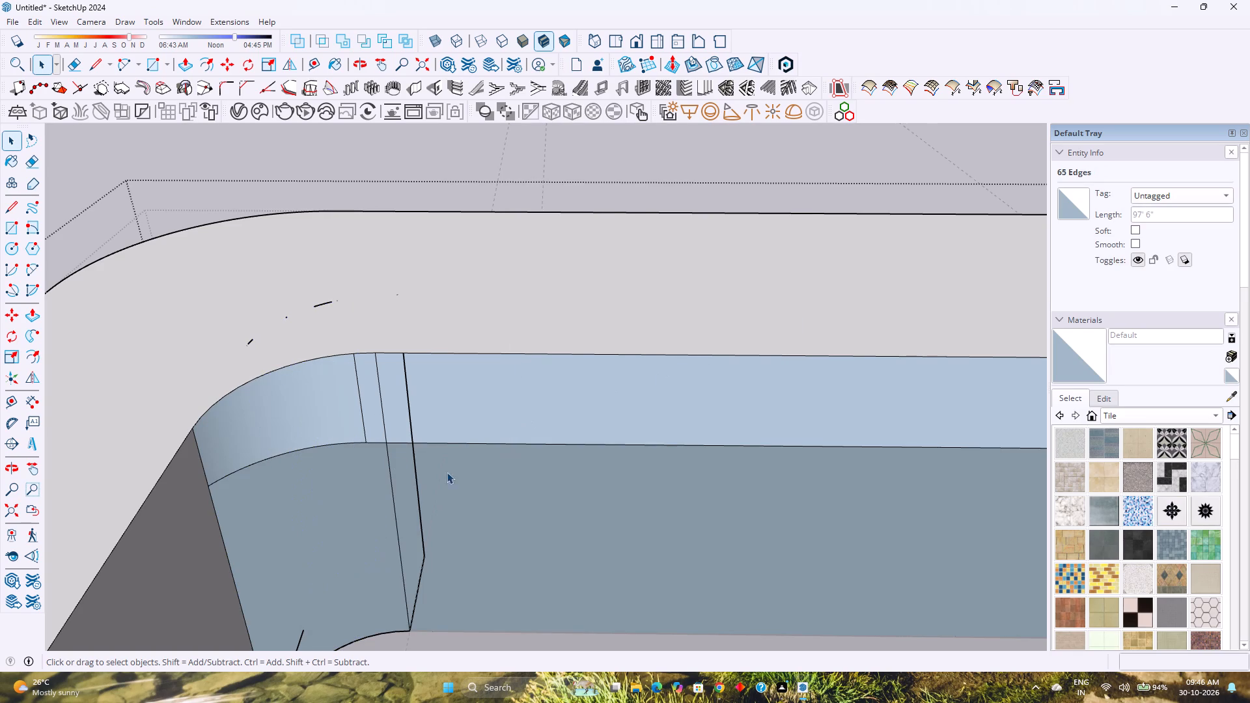
Delete the remaining stray vertical and diagonal edges inside the frame's rounded corner.
middle_click_drag(368, 482, 292, 452)
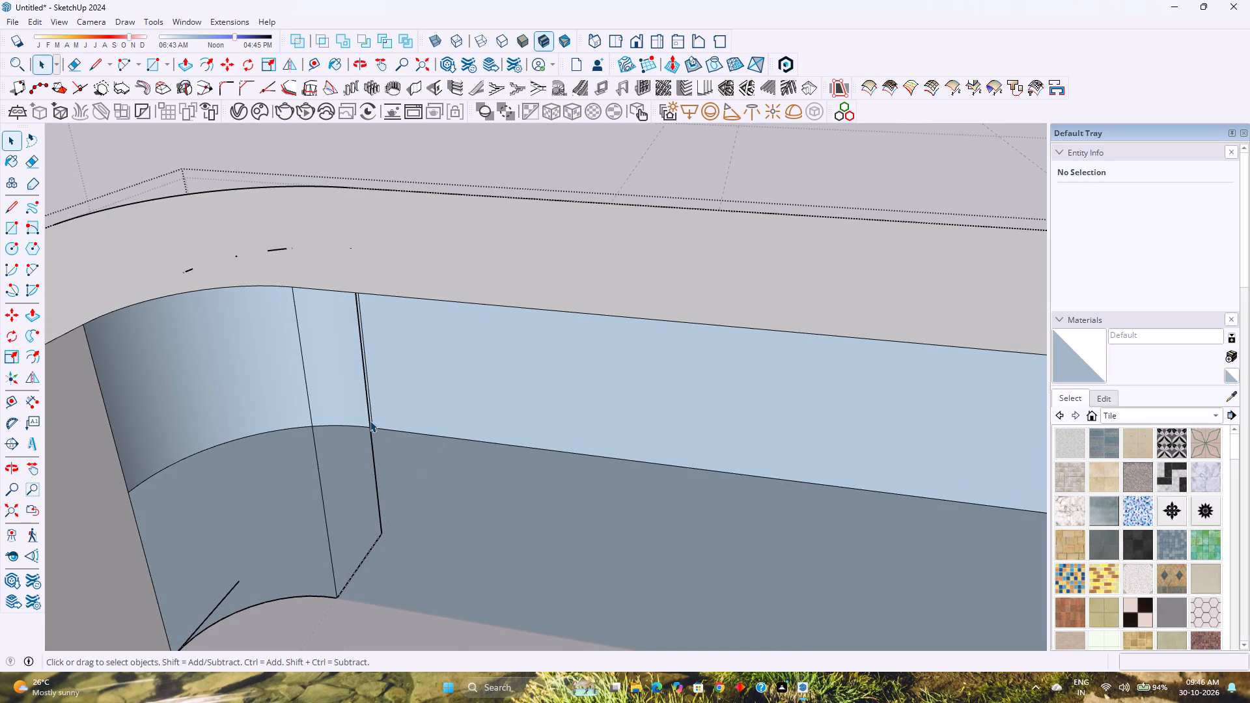
left_click(370, 420)
key("Delete")
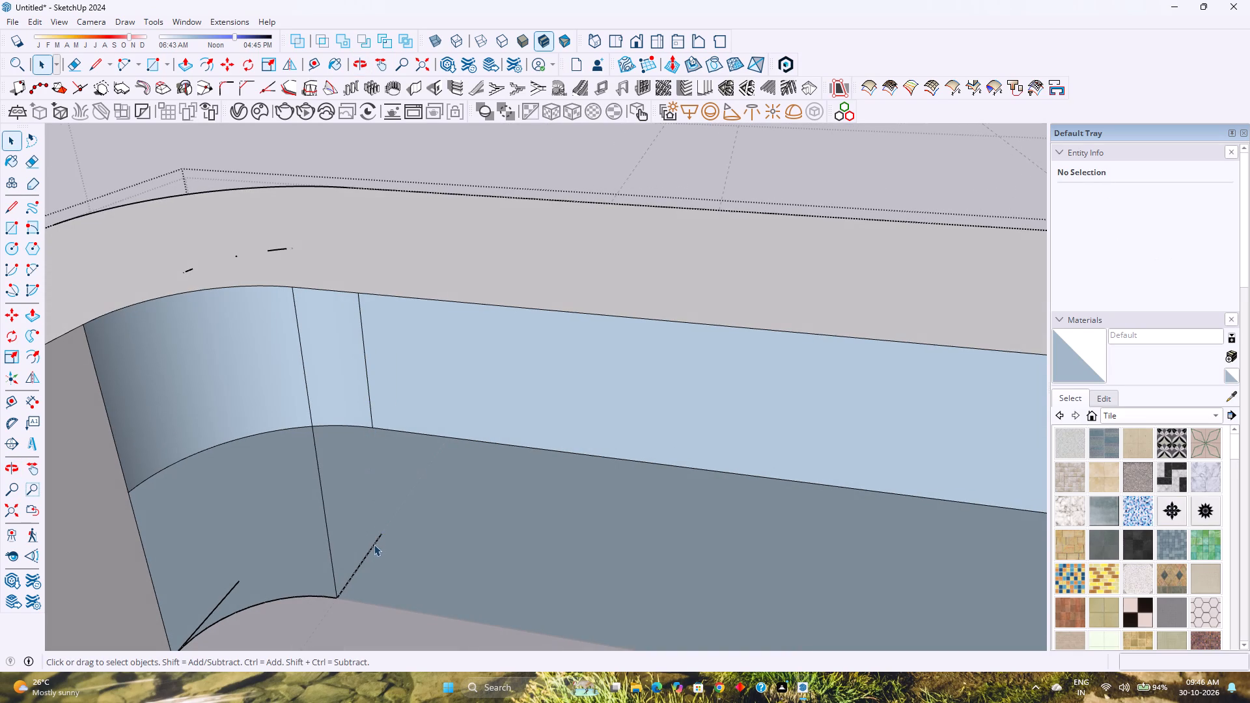
left_click(371, 544)
left_click(368, 551)
key("Delete")
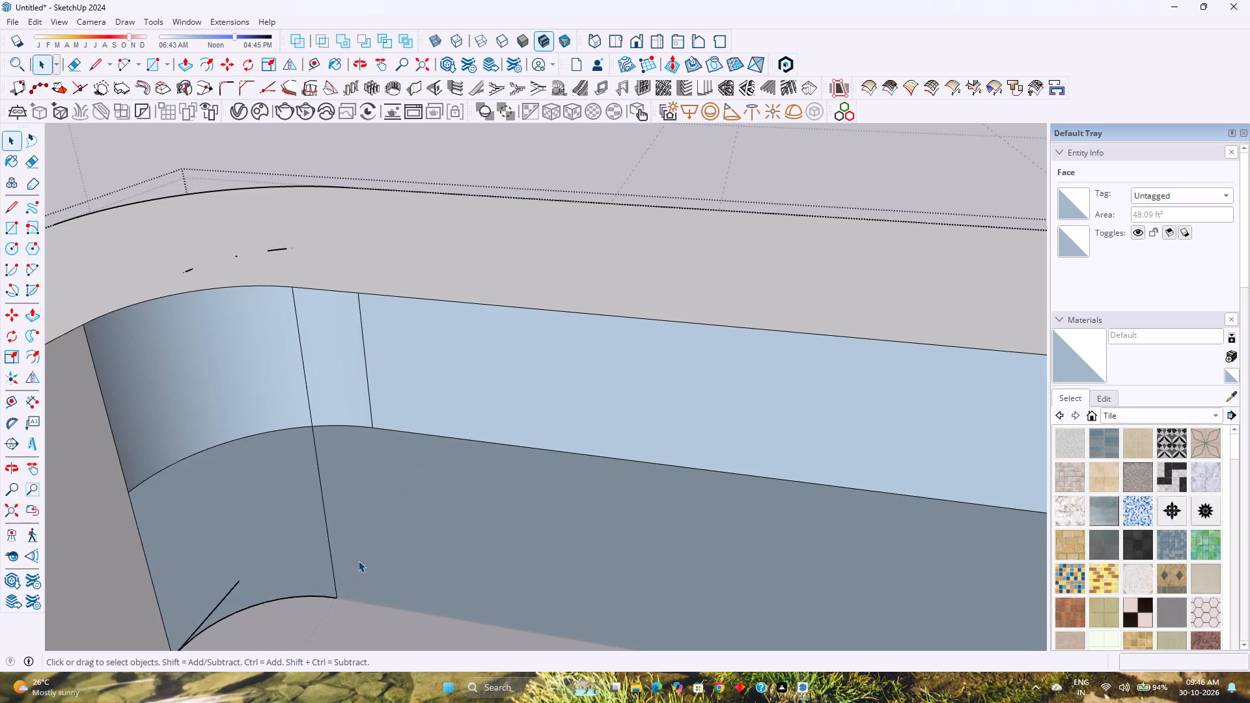
left_click(223, 594)
key("Delete")
Delete the remaining small arc fragments on the top face of the frame's rounded corner.
scroll(278, 528, "down", 2)
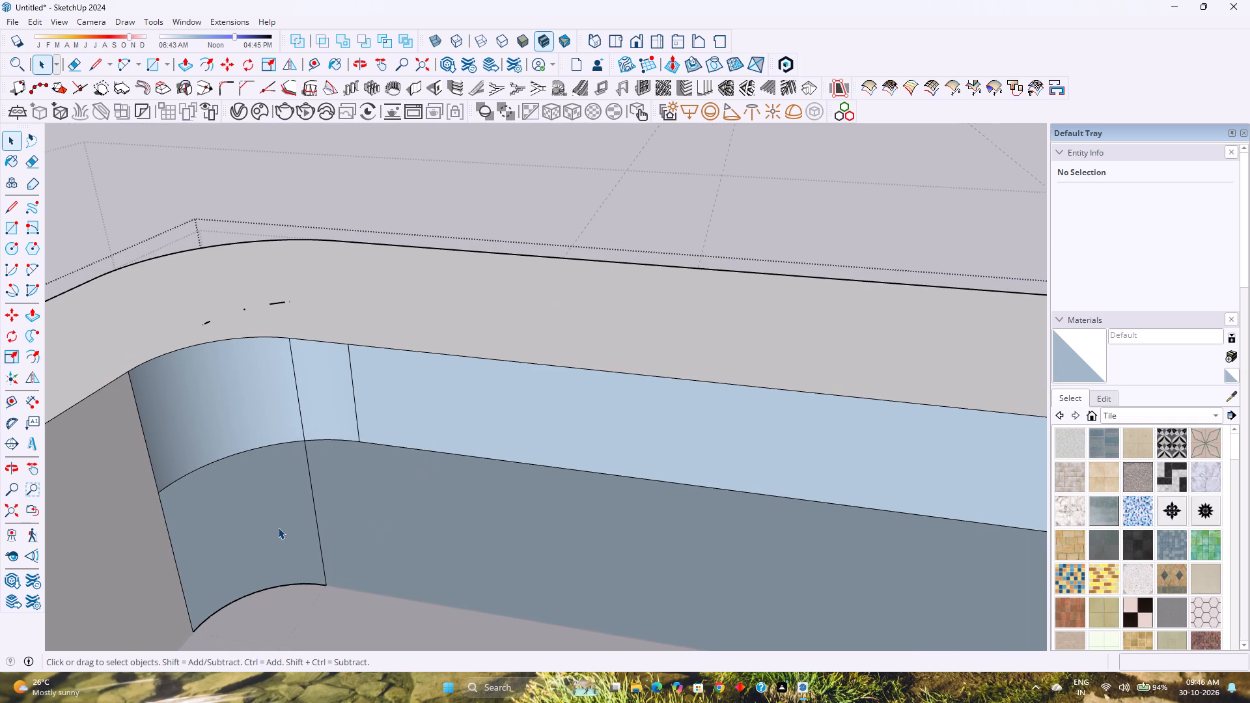
left_click(281, 305)
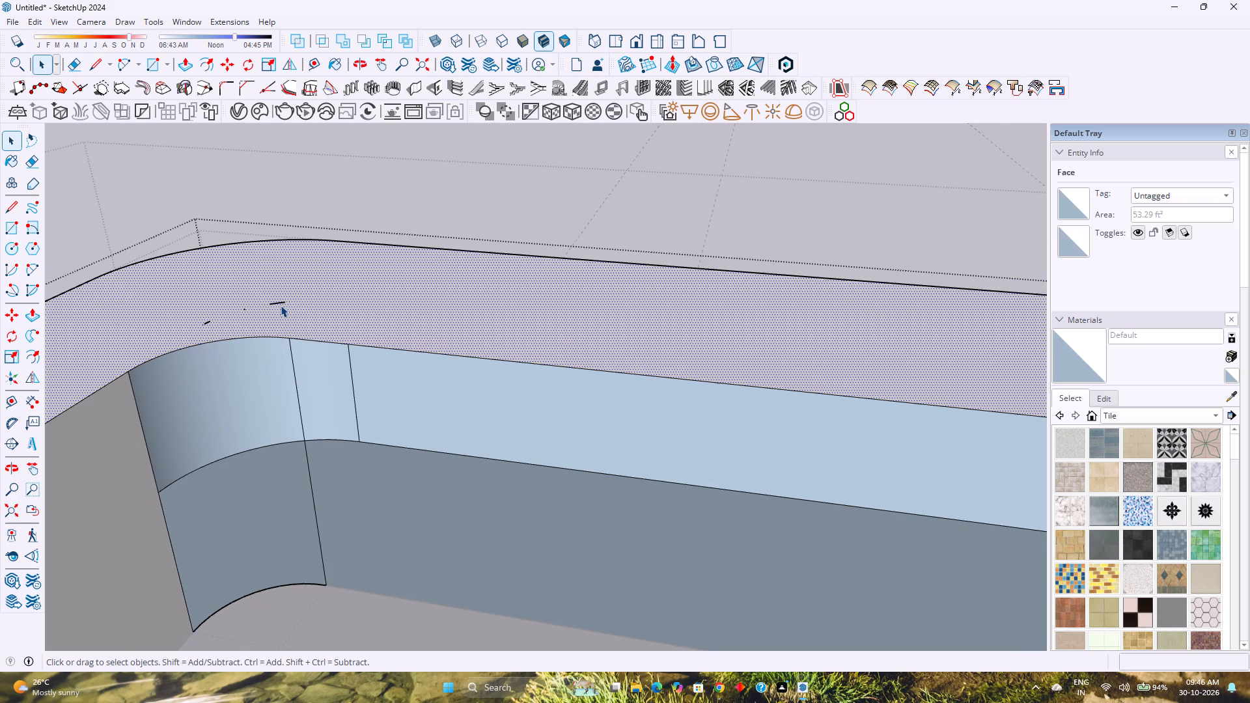
left_click(279, 303)
key("Delete")
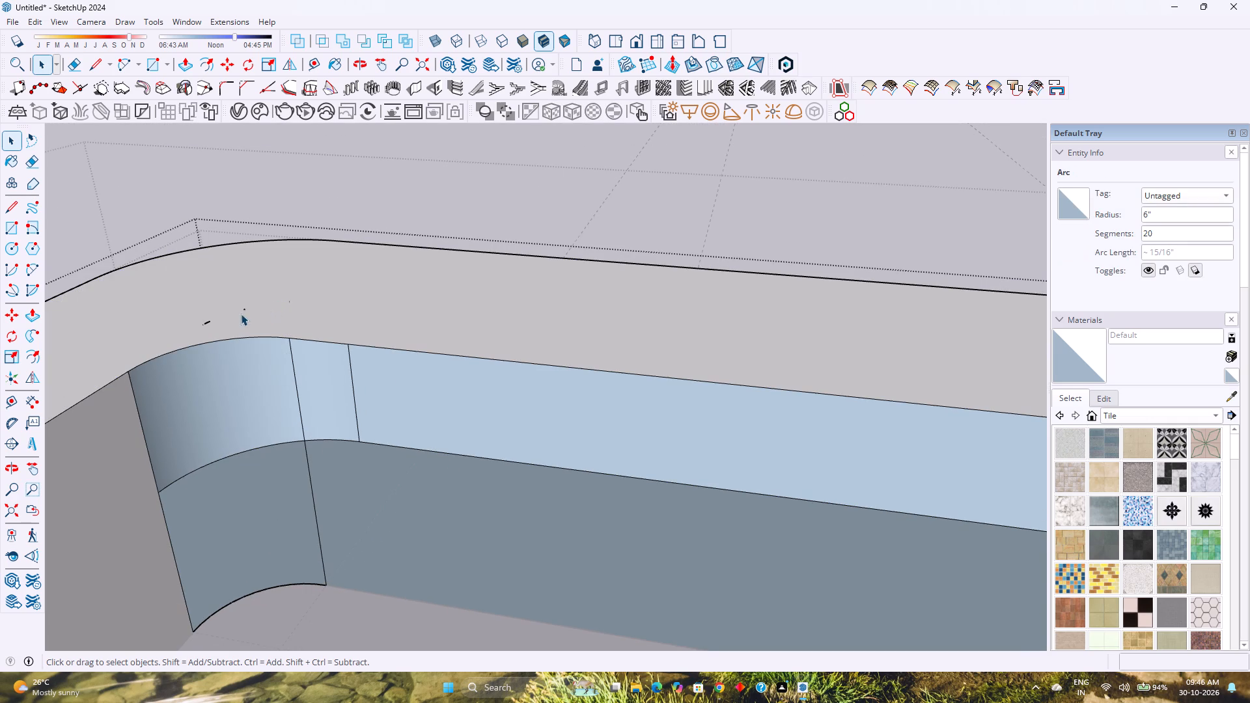
left_click_drag(178, 310, 260, 328)
key("Delete")
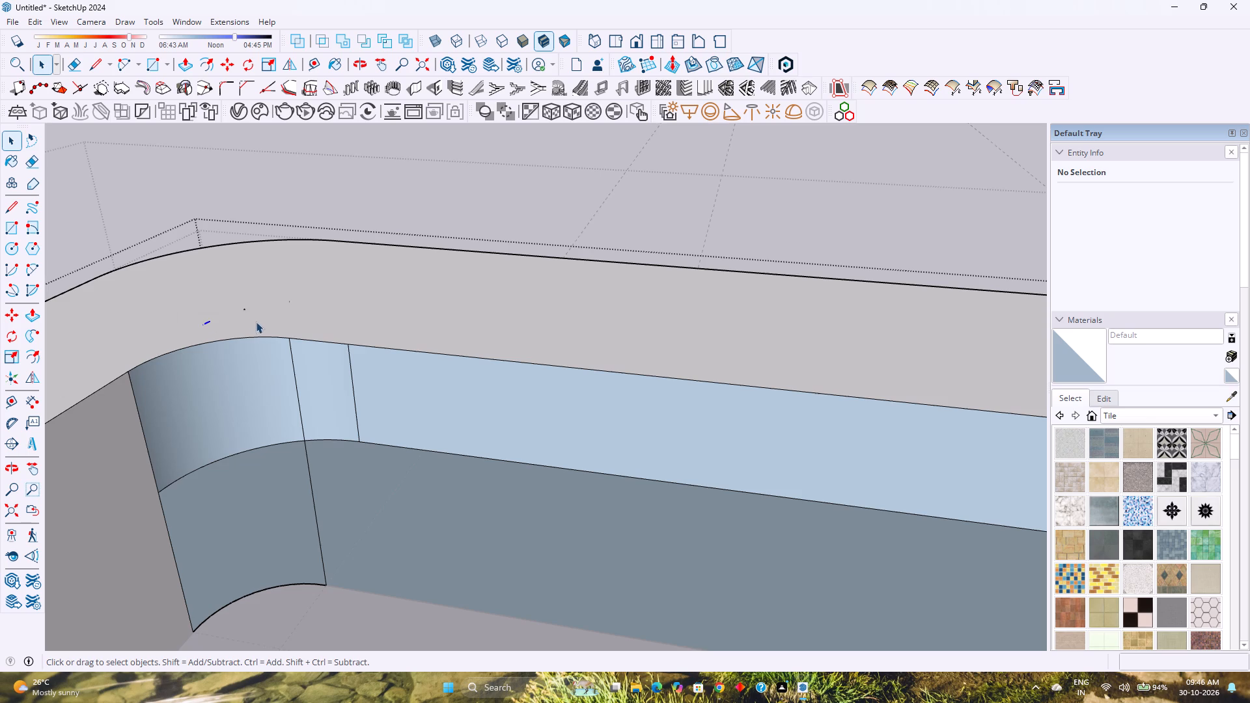
left_click_drag(226, 301, 287, 315)
key("Delete")
left_click_drag(270, 288, 318, 324)
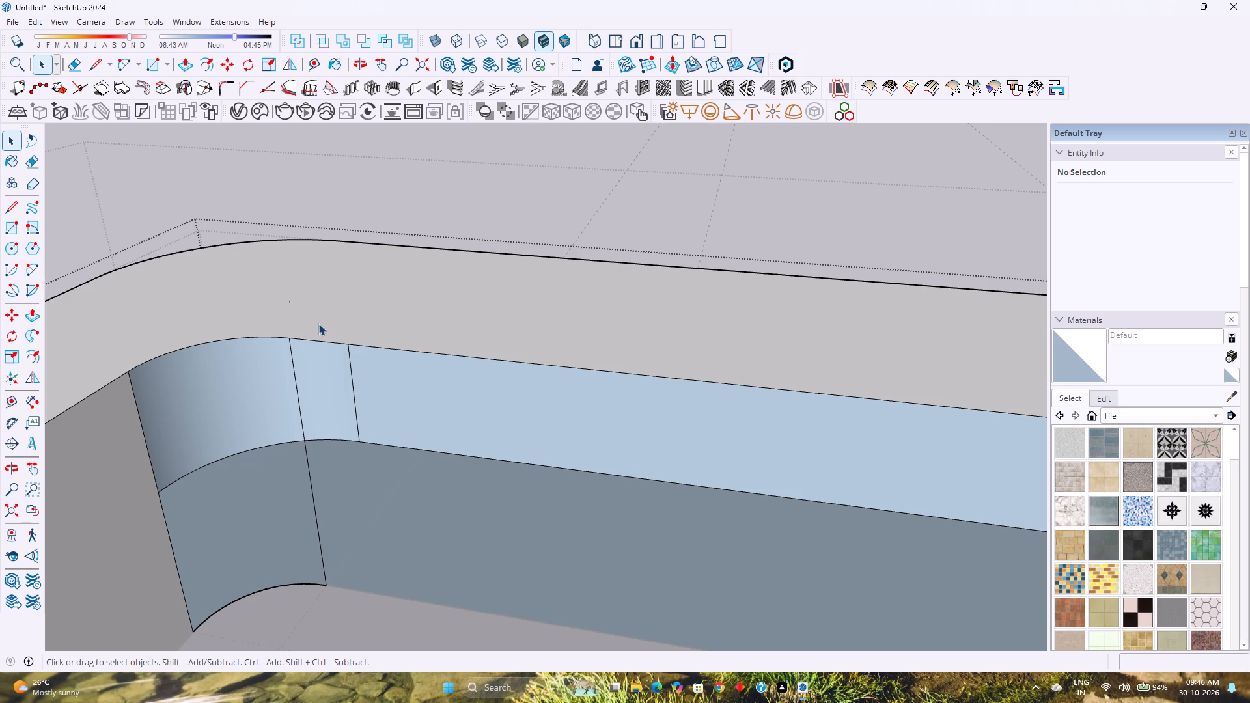
key("Delete")
Unhide the last hidden faces on the inner side of the frame.
scroll(317, 344, "down", 8)
middle_click_drag(314, 420, 320, 418)
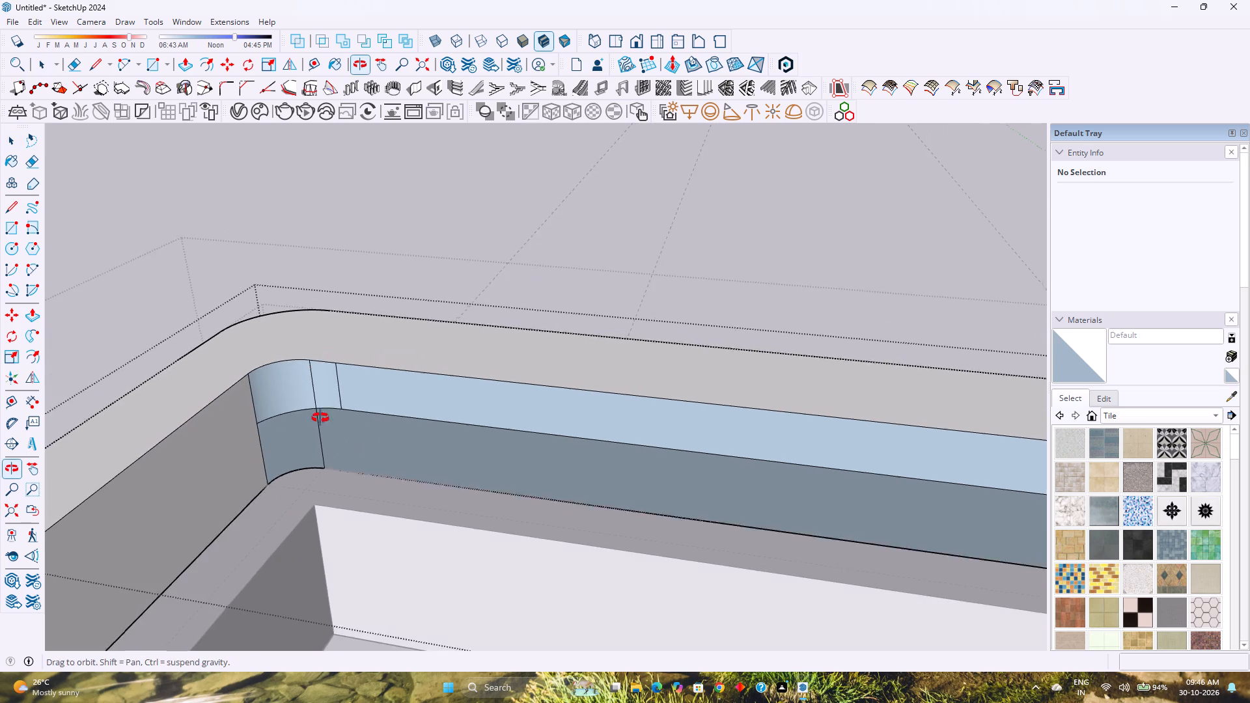
middle_click_drag(320, 418, 352, 413)
scroll(354, 408, "down", 3)
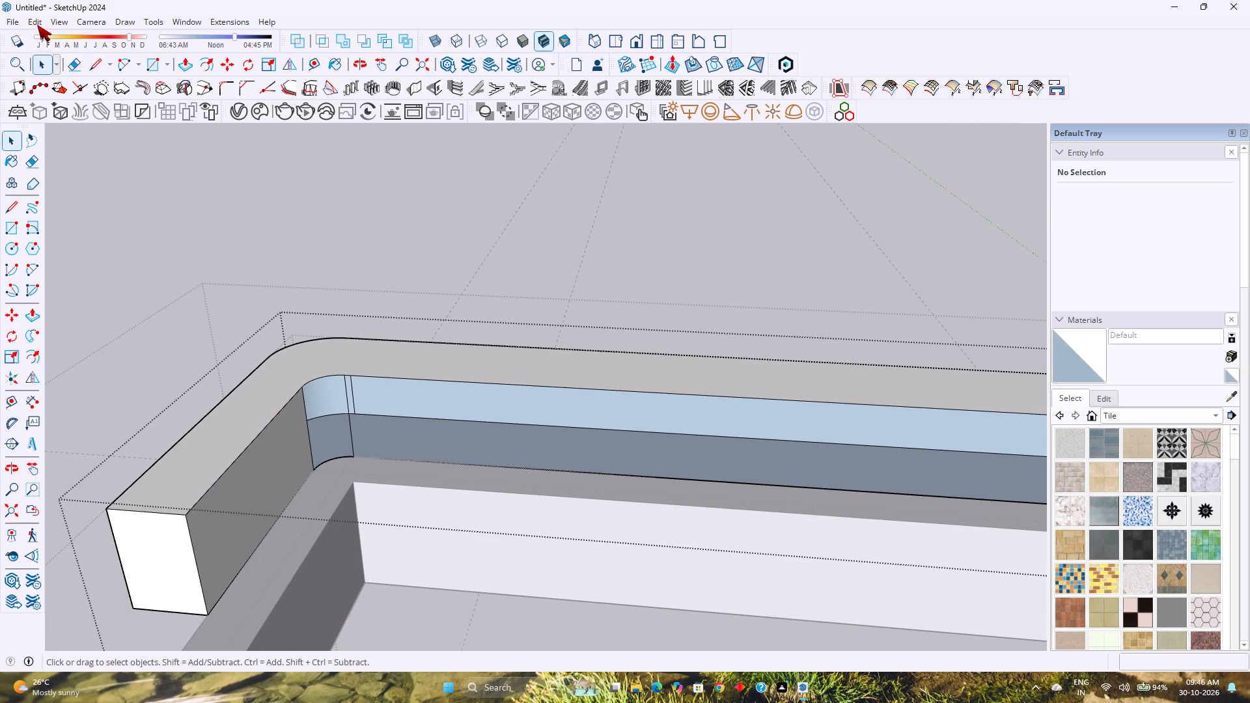
left_click(36, 18)
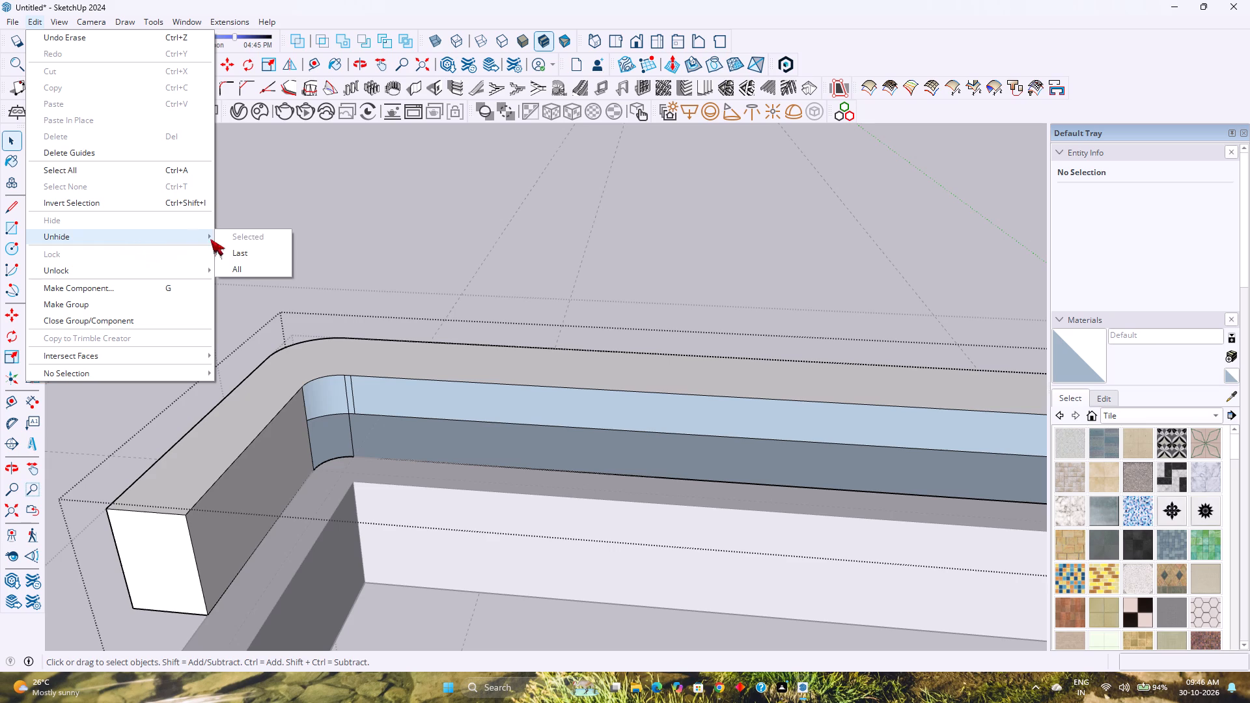
left_click(271, 255)
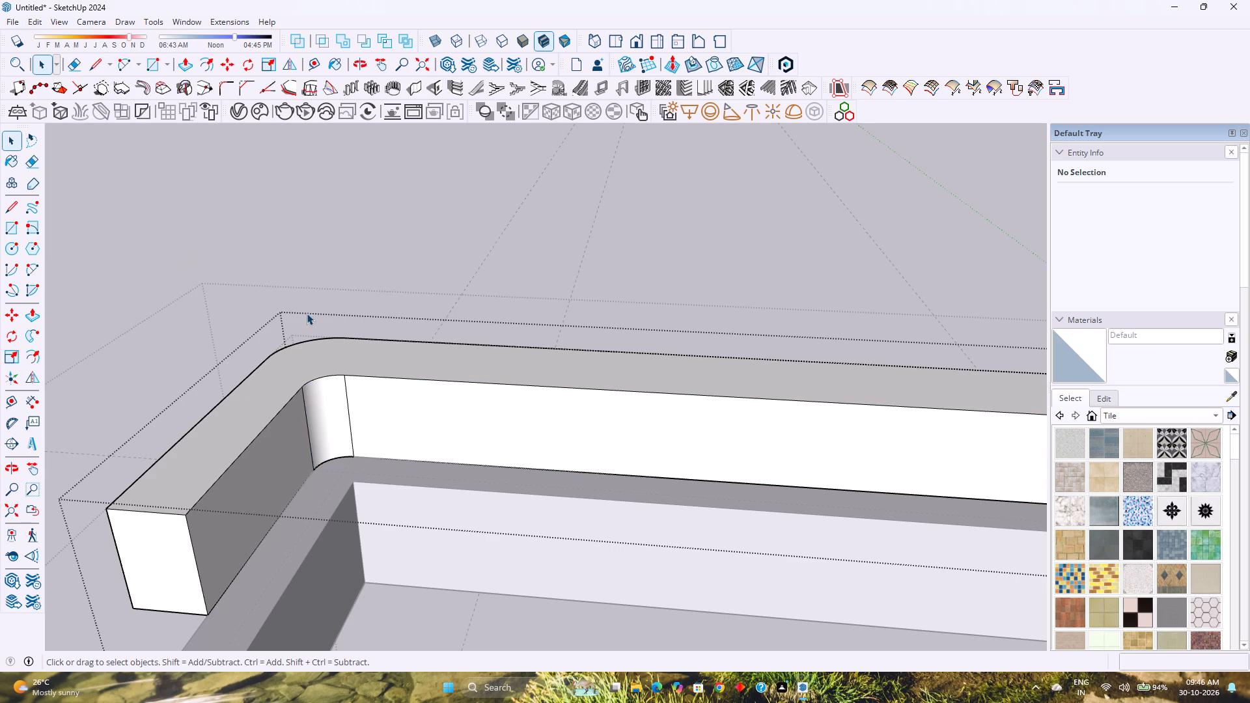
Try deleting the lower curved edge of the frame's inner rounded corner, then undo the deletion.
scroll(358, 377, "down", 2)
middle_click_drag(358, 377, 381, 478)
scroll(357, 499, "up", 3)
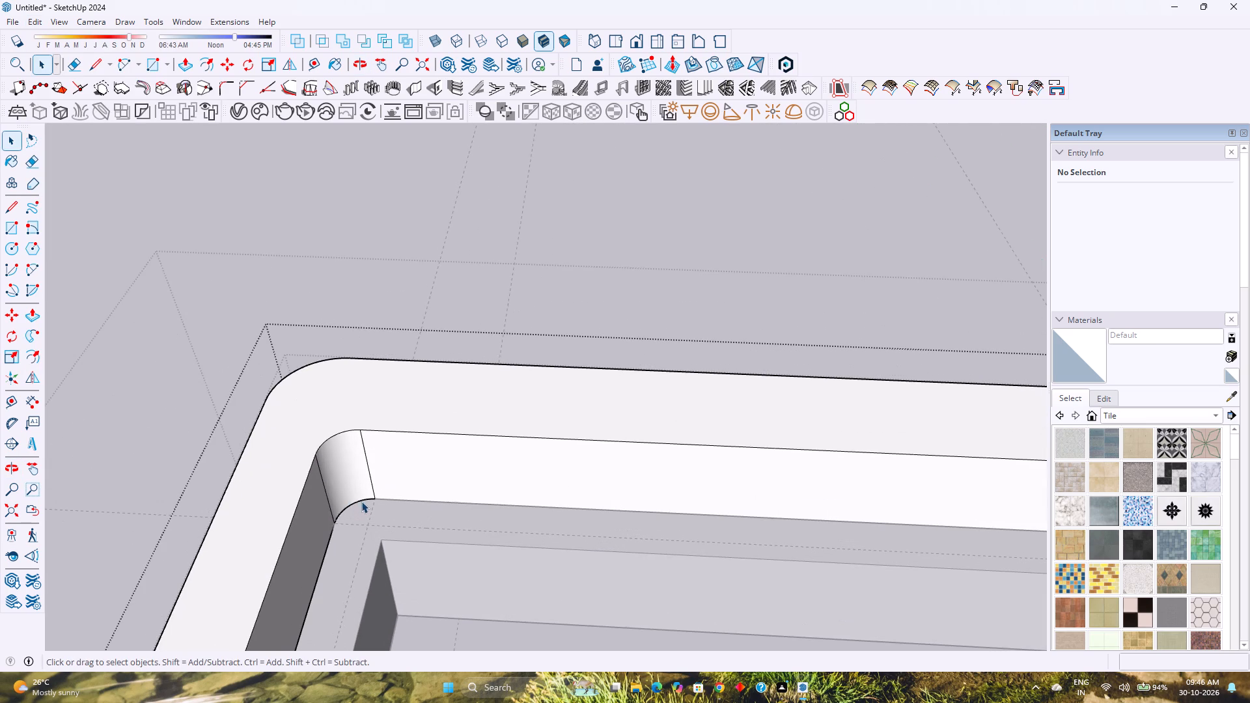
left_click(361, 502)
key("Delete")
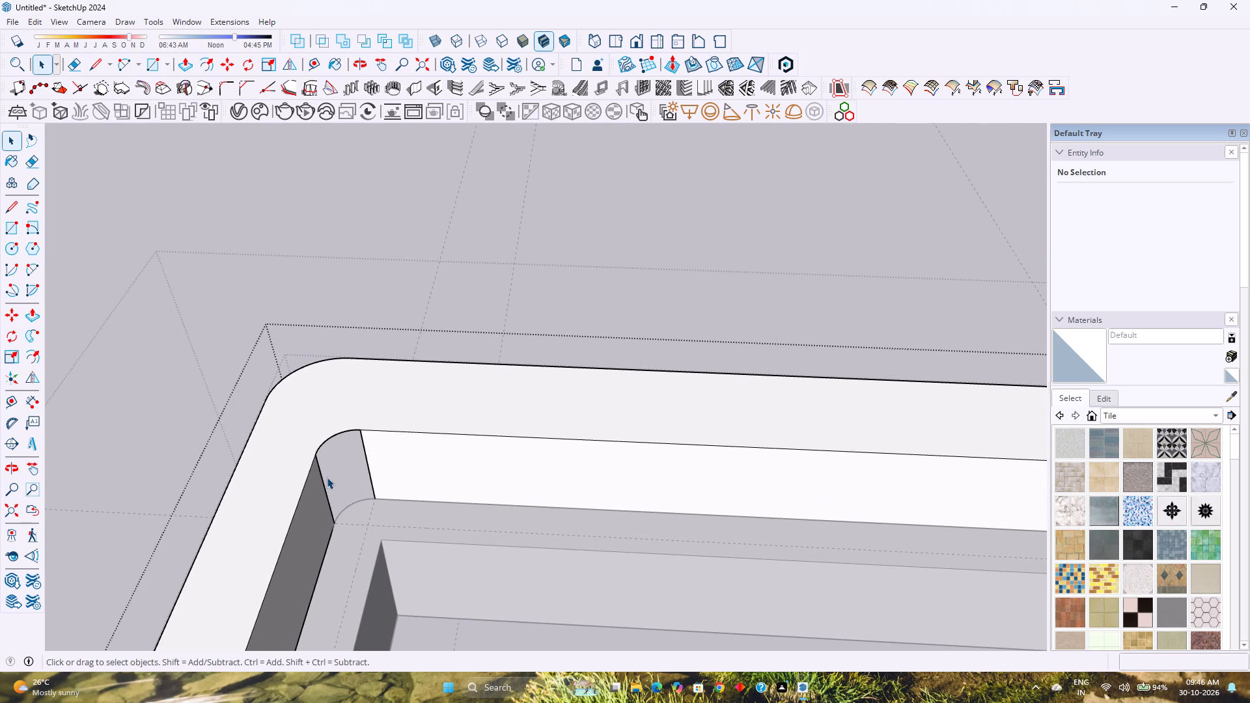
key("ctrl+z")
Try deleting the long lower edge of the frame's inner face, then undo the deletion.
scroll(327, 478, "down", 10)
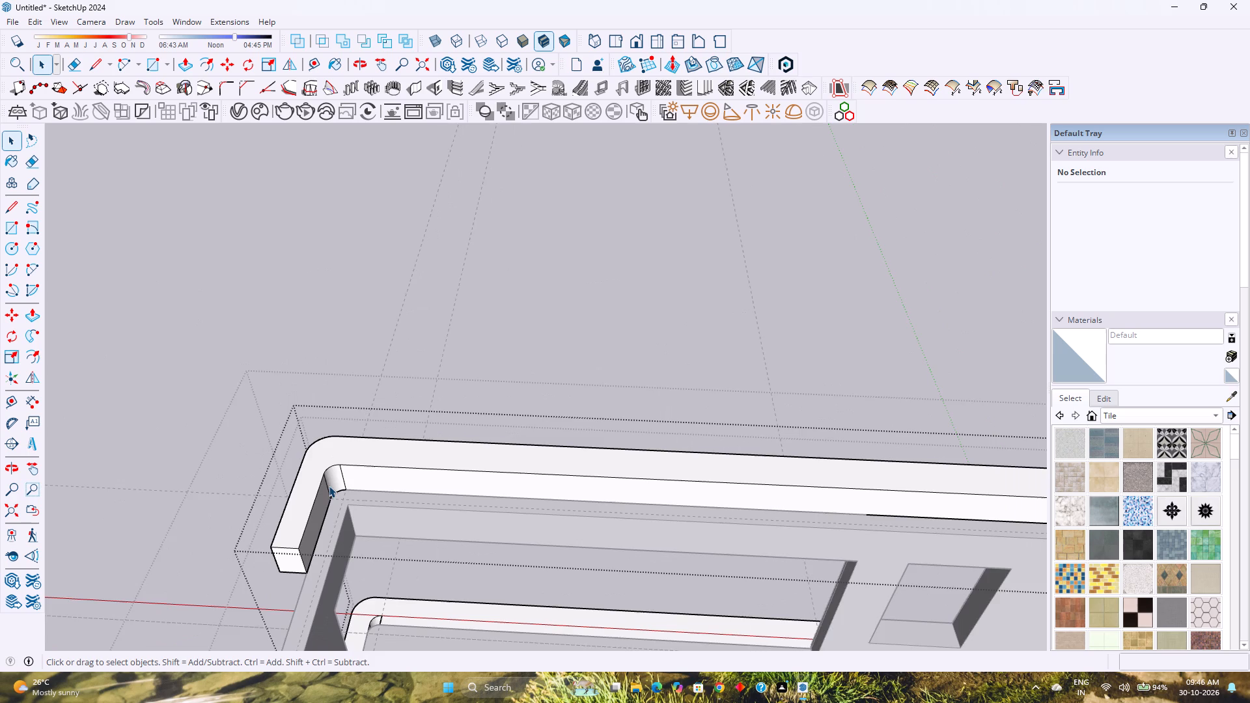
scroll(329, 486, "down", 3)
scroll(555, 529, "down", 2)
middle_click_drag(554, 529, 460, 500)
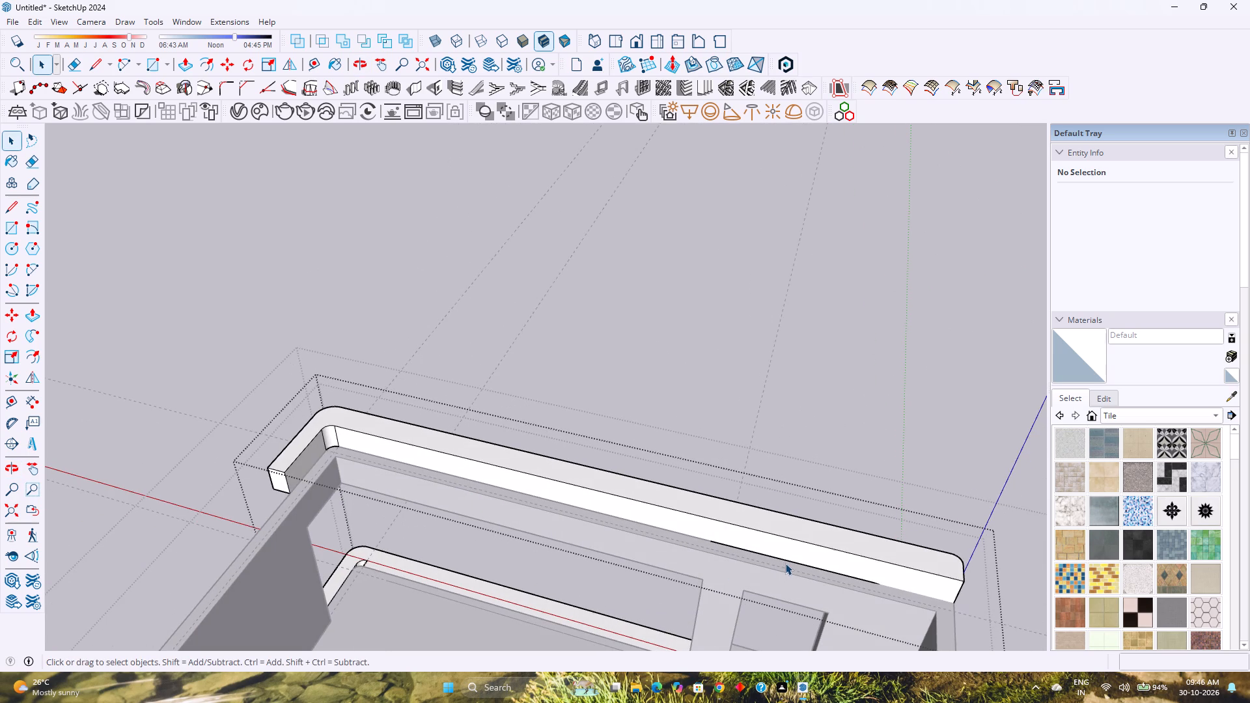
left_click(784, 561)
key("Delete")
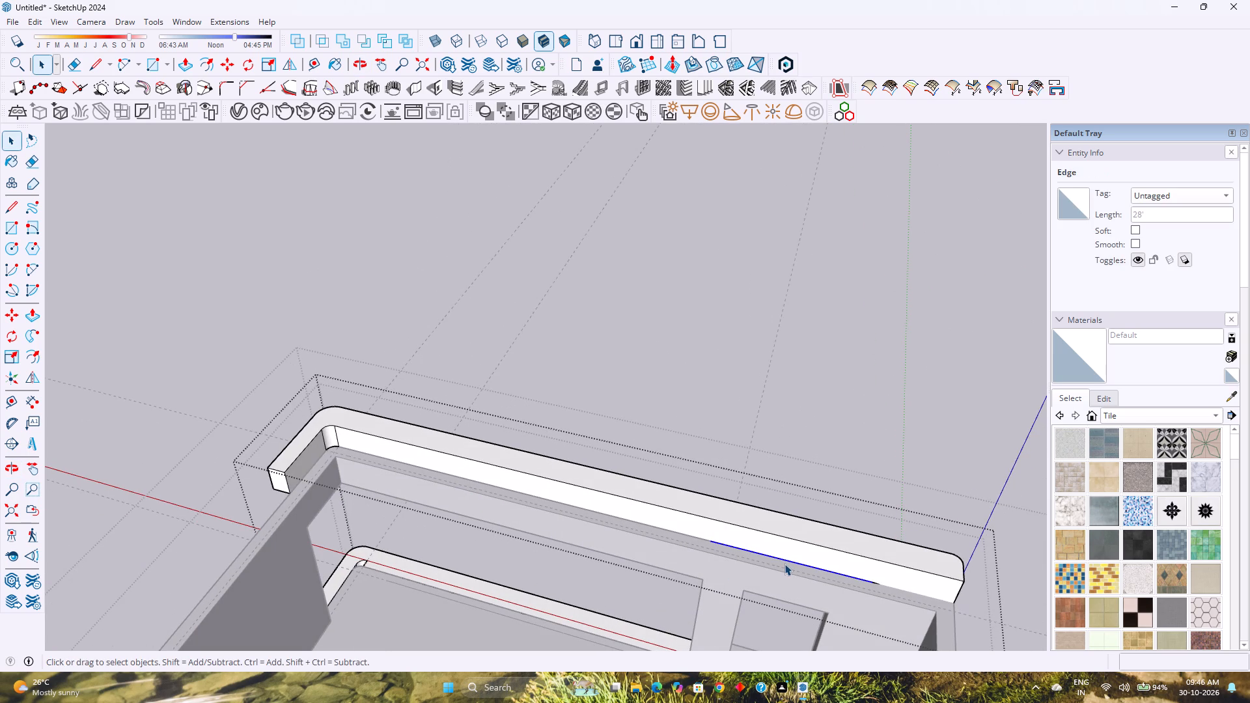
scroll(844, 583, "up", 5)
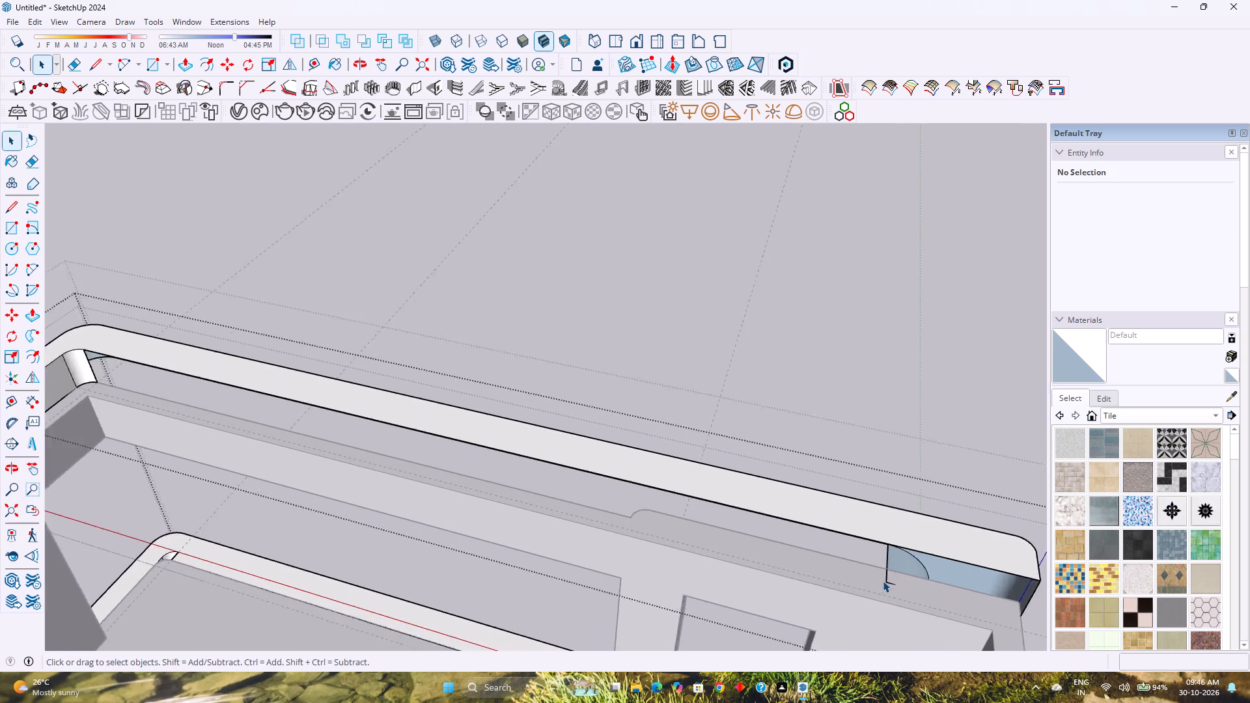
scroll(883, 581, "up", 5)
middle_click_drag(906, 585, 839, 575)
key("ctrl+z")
Check the cleaned frame from the building's front and exit the frame group's editing mode.
scroll(833, 579, "down", 3)
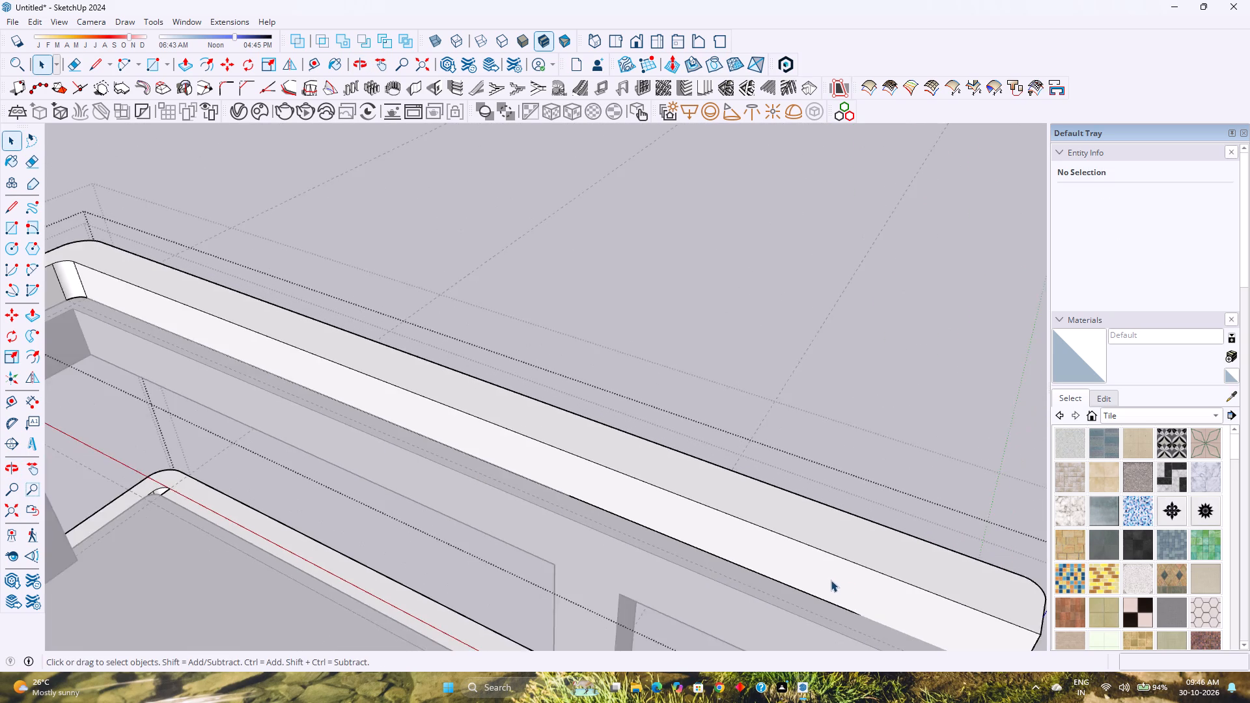
scroll(831, 580, "down", 8)
middle_click_drag(839, 544, 617, 495)
middle_click(617, 495)
scroll(596, 484, "down", 4)
middle_click_drag(646, 516, 367, 481)
scroll(368, 478, "up", 3)
middle_click_drag(464, 532, 311, 489)
scroll(368, 468, "down", 2)
middle_click_drag(374, 467, 407, 478, "shift")
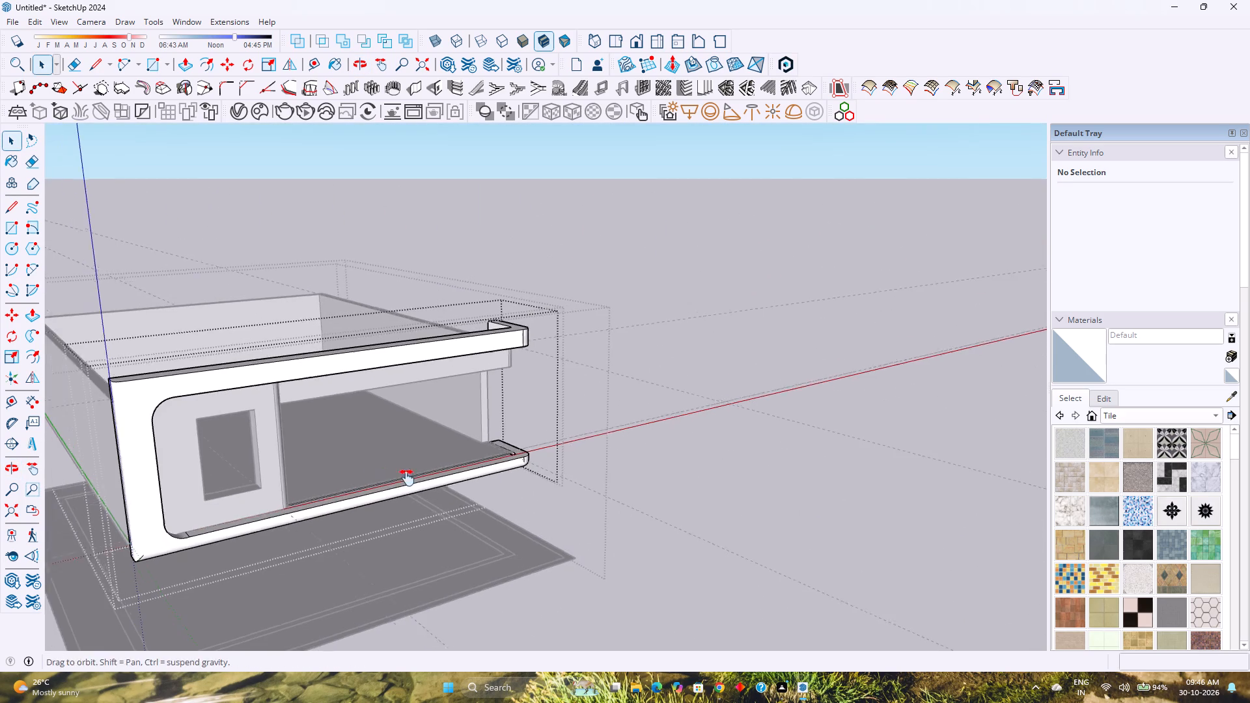
middle_click_drag(407, 478, 480, 504, "shift")
middle_click_drag(546, 517, 342, 512)
key("Escape")
key("Escape")
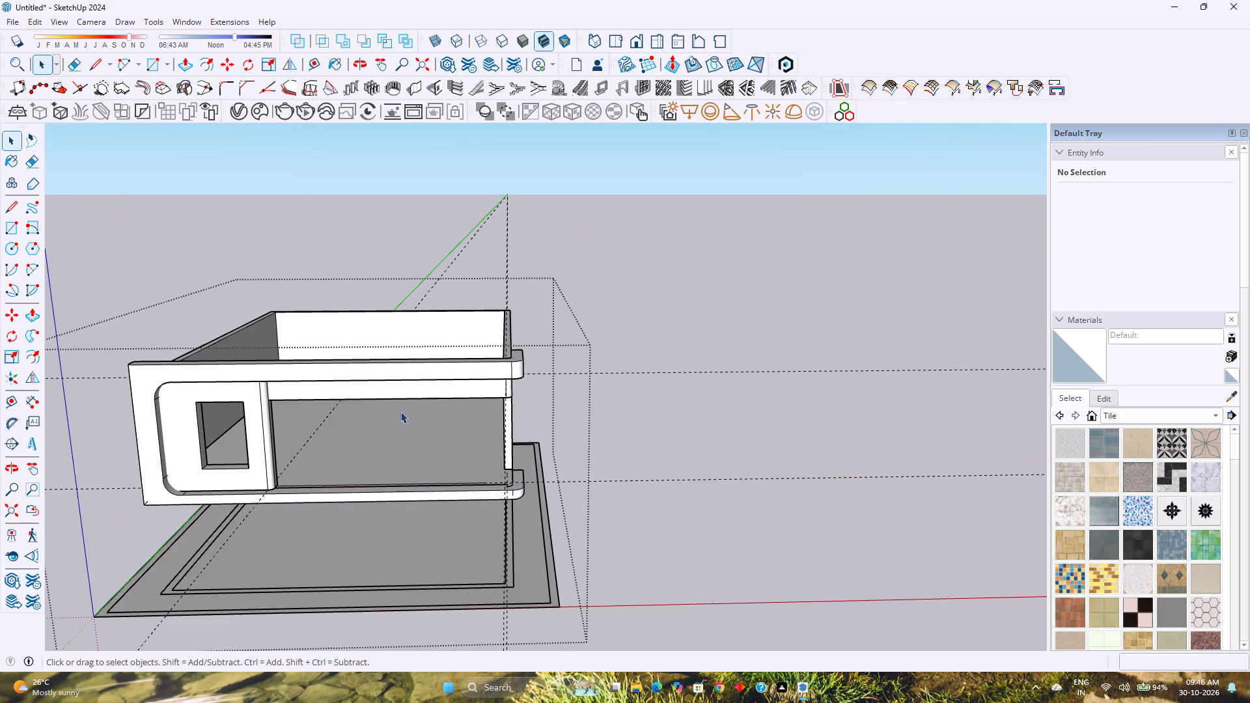
Open the building group and hide the rounded front frame group to expose the walls behind it.
scroll(400, 411, "up", 2)
middle_click_drag(431, 419, 557, 529, "shift")
middle_click_drag(521, 517, 345, 449)
scroll(320, 444, "up", 3)
middle_click_drag(322, 444, 497, 356, "shift")
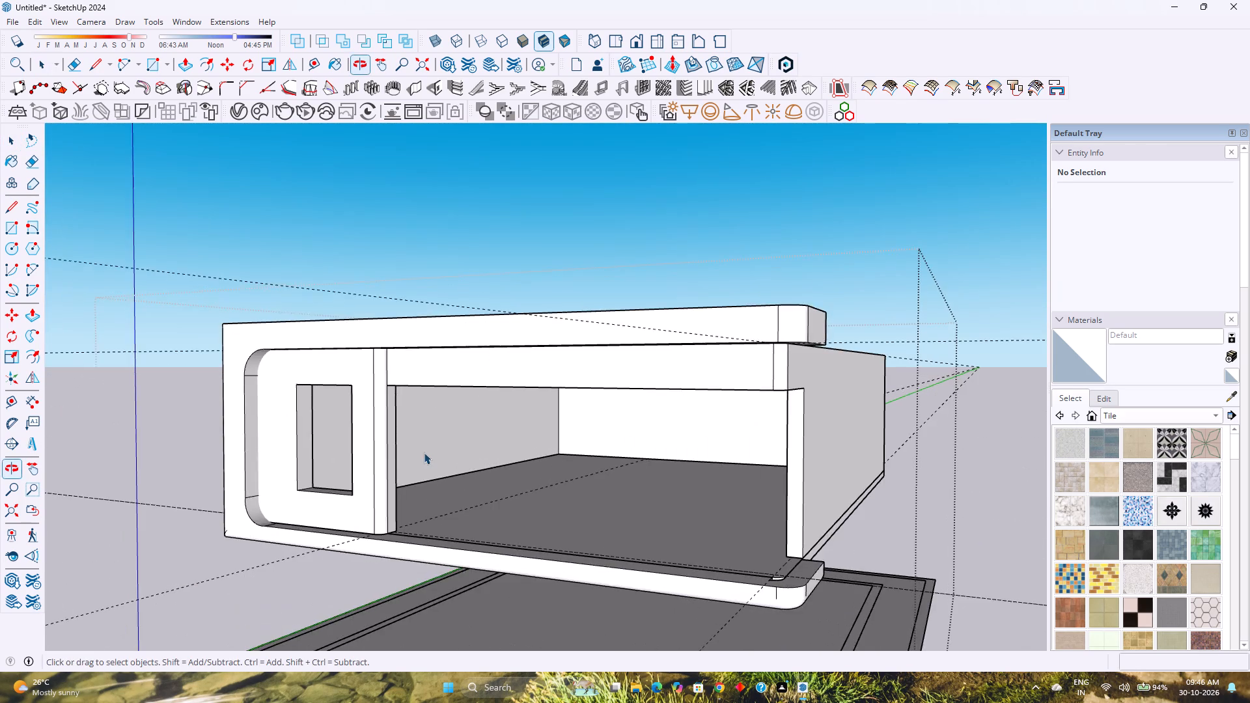
scroll(421, 457, "up", 4)
middle_click_drag(417, 458, 419, 495)
left_click(399, 435)
right_click(399, 434)
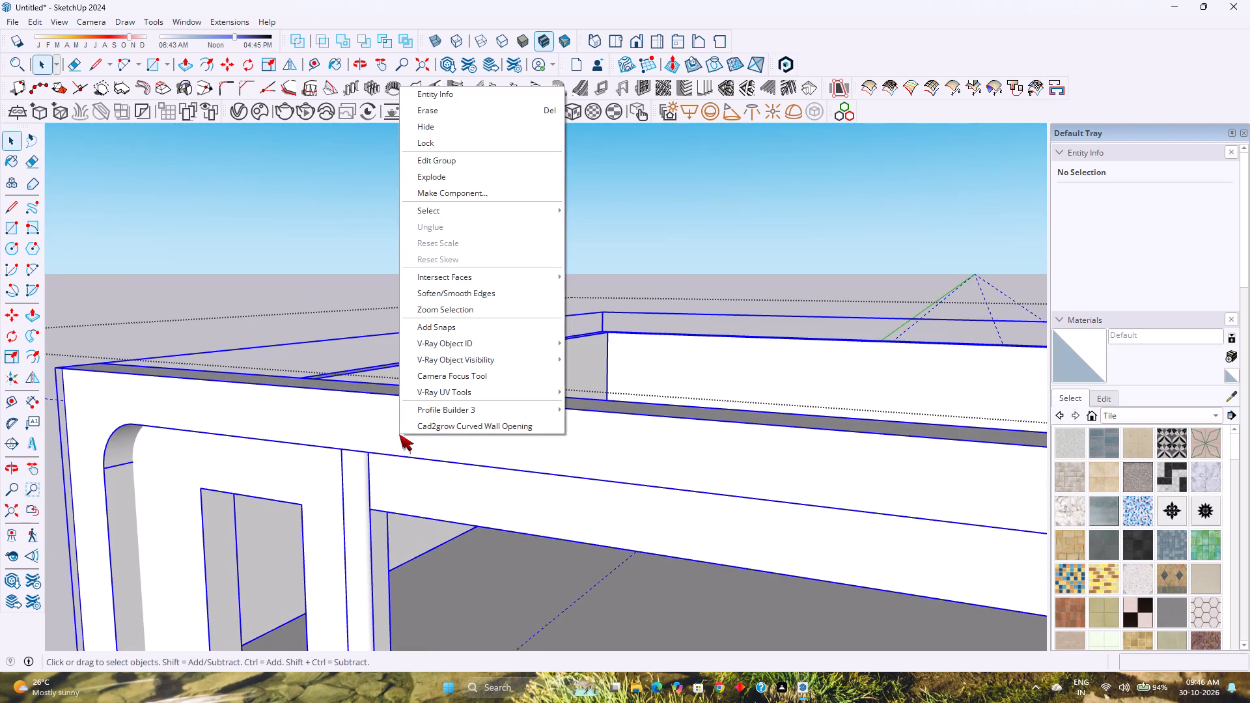
double_click(331, 434)
triple_click(335, 431)
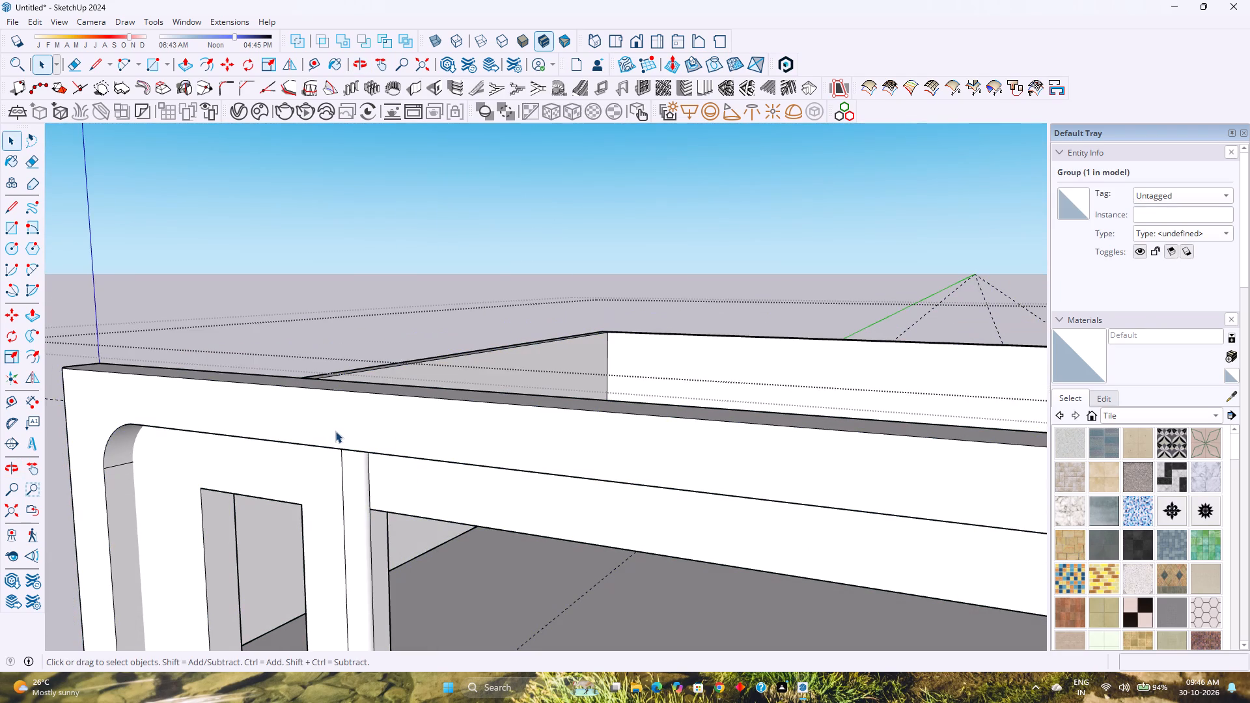
right_click(335, 431)
left_click(391, 128)
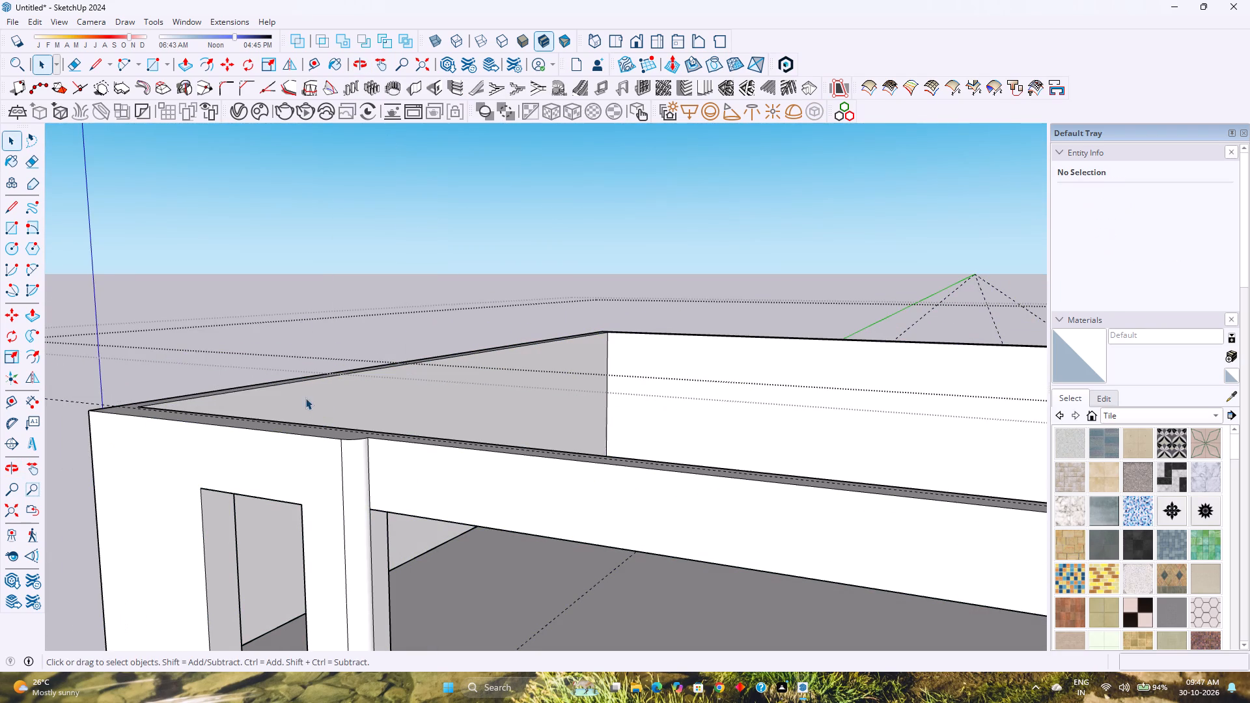
middle_click_drag(312, 404, 376, 495)
middle_click_drag(375, 499, 363, 327, "shift")
scroll(369, 322, "down", 3)
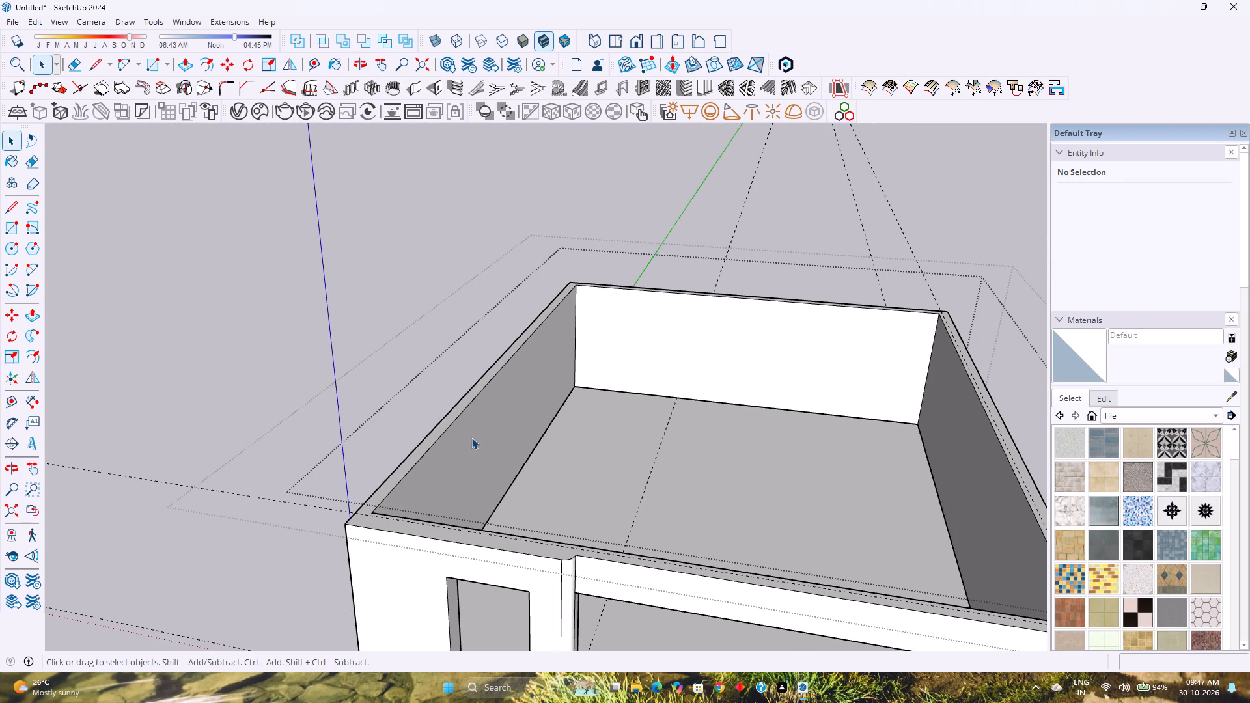
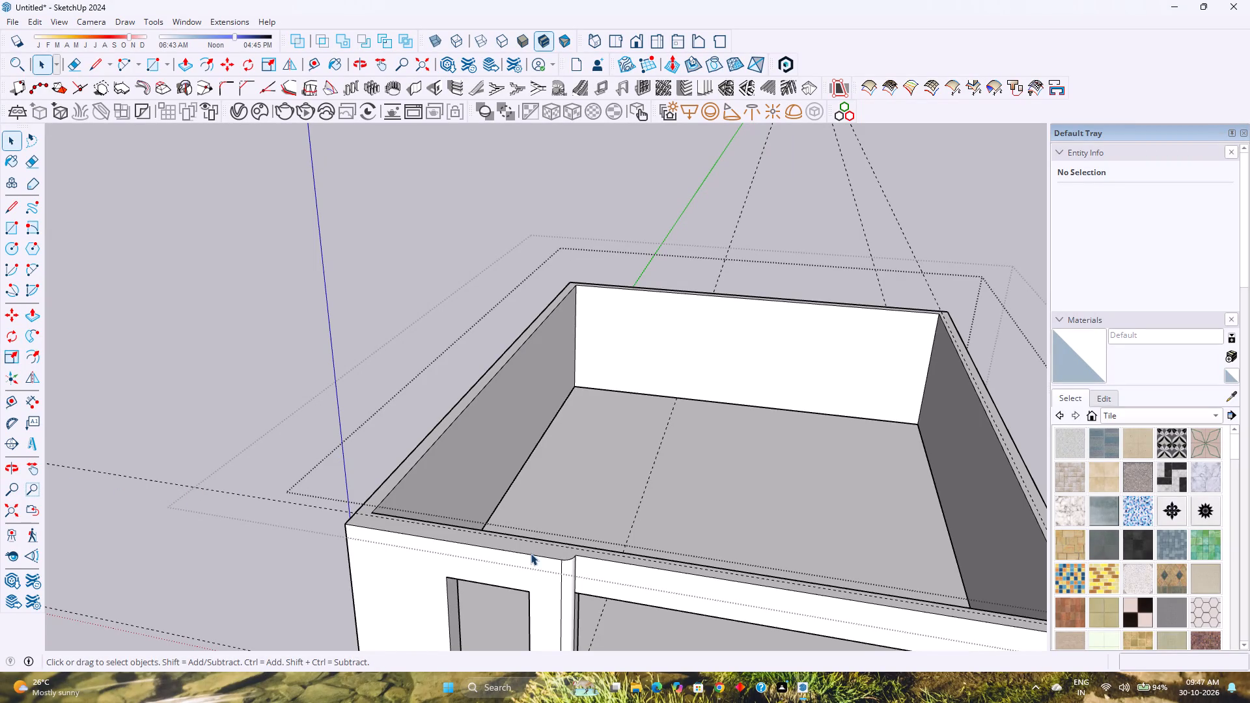
Draw a 9" line across the side wall's top from the front inner corner to the outer edge.
left_click(558, 555)
scroll(553, 554, "up", 4)
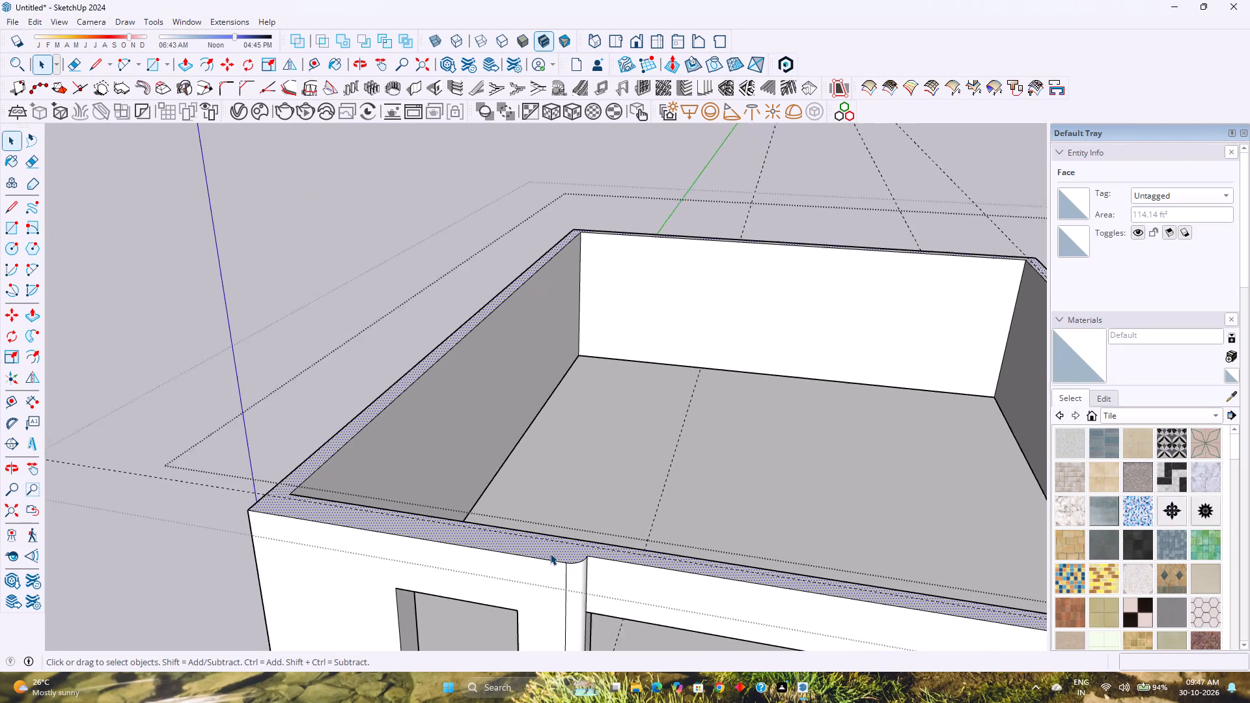
scroll(550, 553, "up", 1)
middle_click_drag(540, 551, 532, 503, "shift")
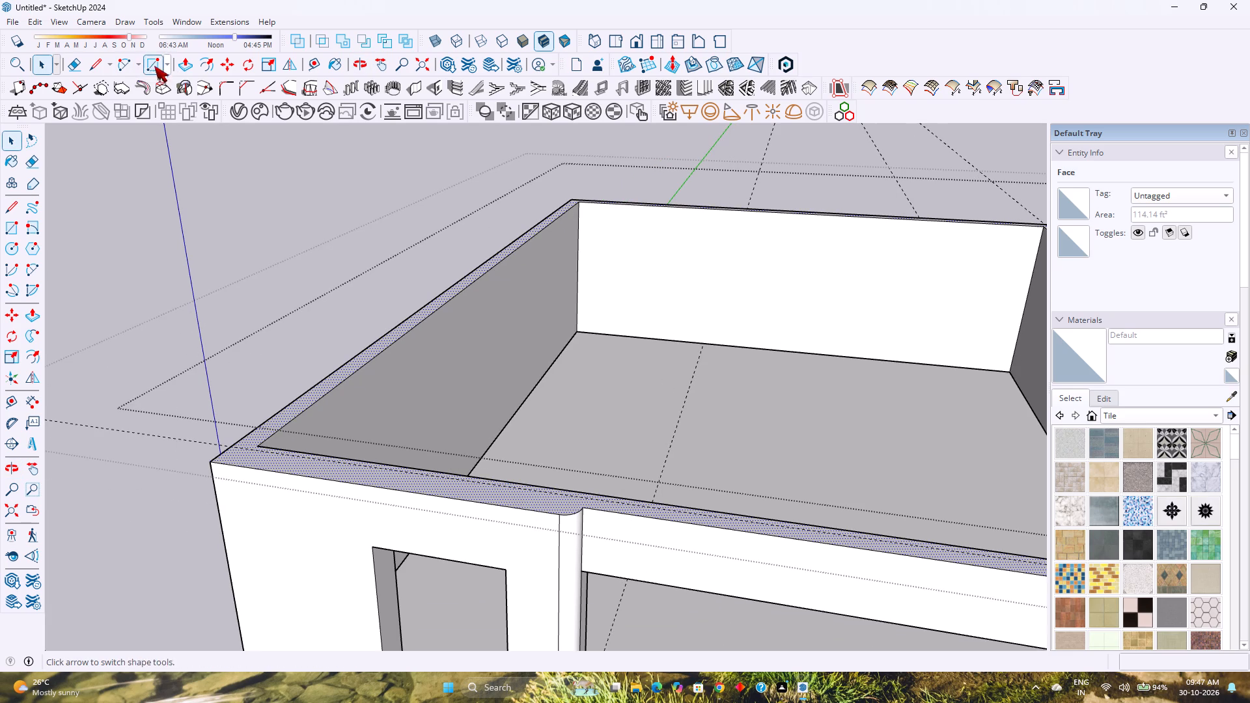
left_click(92, 67)
left_click(260, 444)
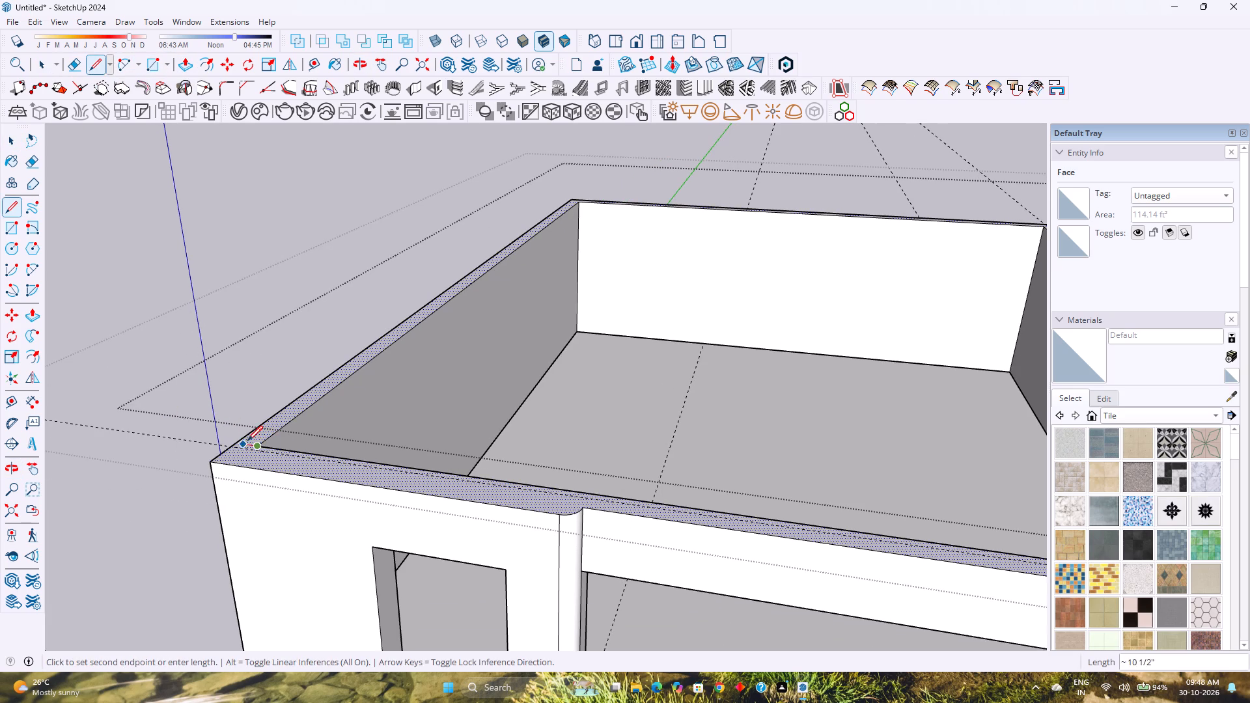
left_click(242, 440)
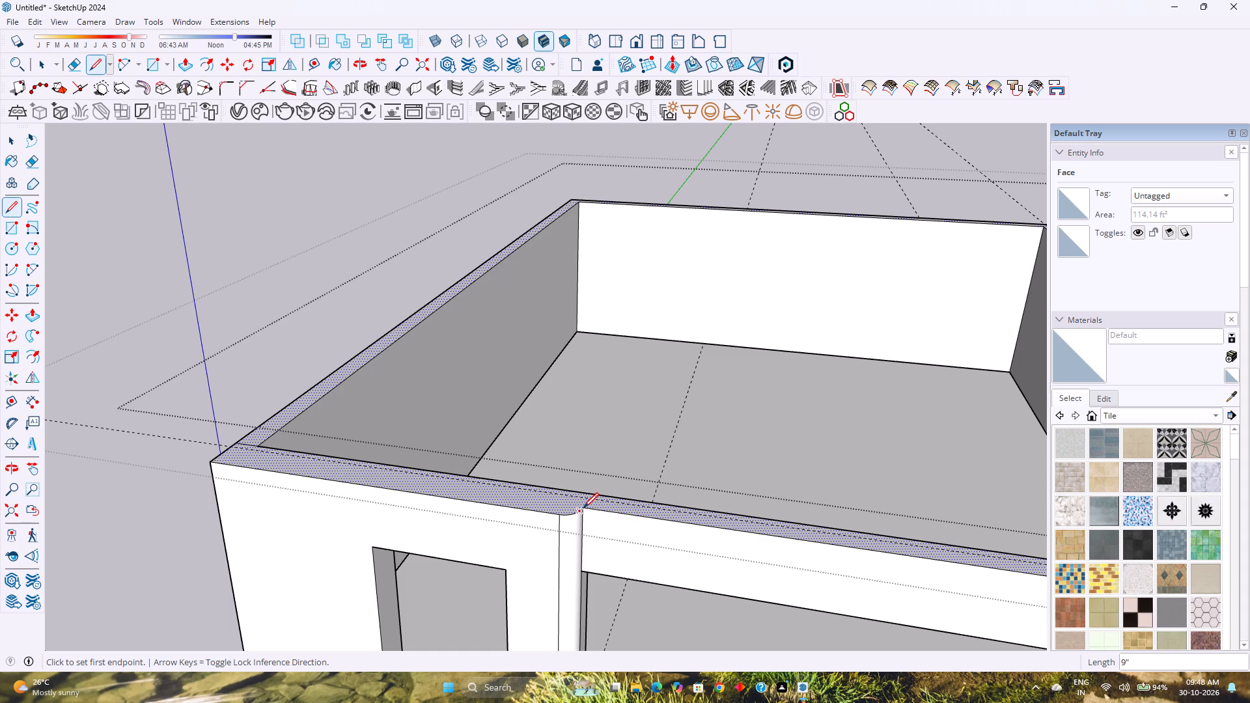
Draw a line about 8 1/4" long across the front wall's top, from the rounded corner's end to the inner edge.
scroll(583, 508, "up", 9)
left_click(581, 508)
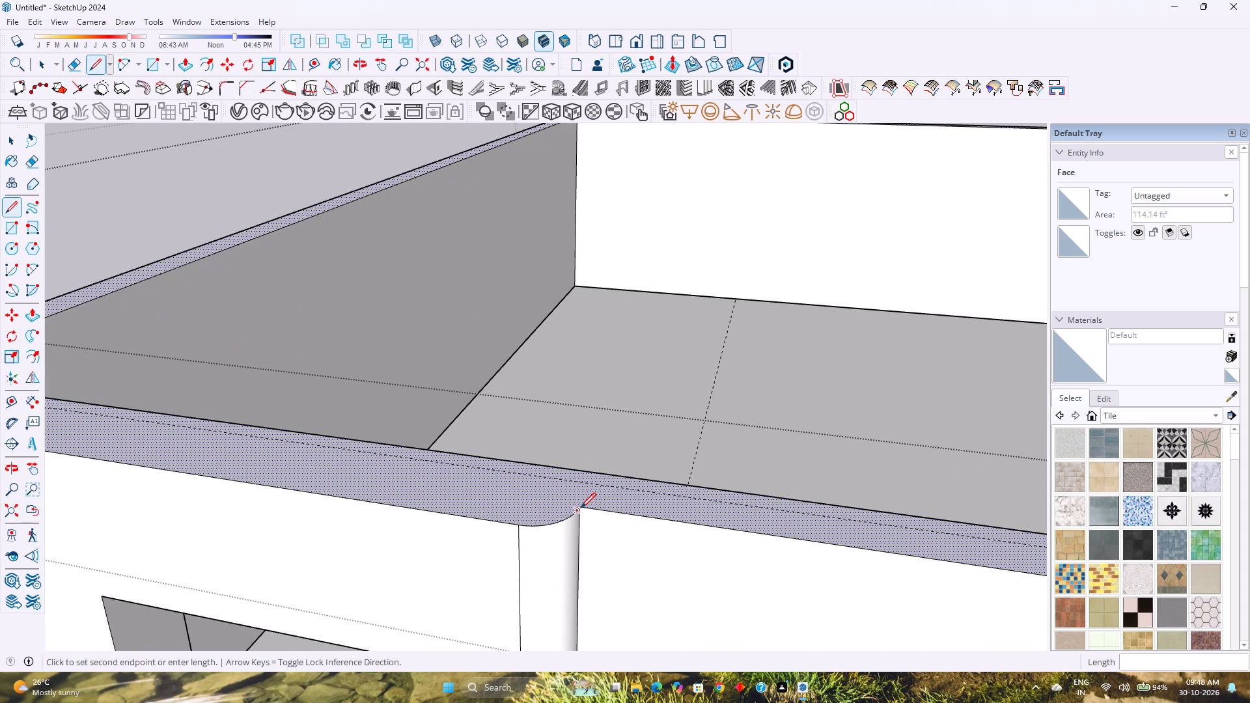
scroll(581, 508, "up", 6)
middle_click_drag(578, 504, 569, 556)
key("Escape")
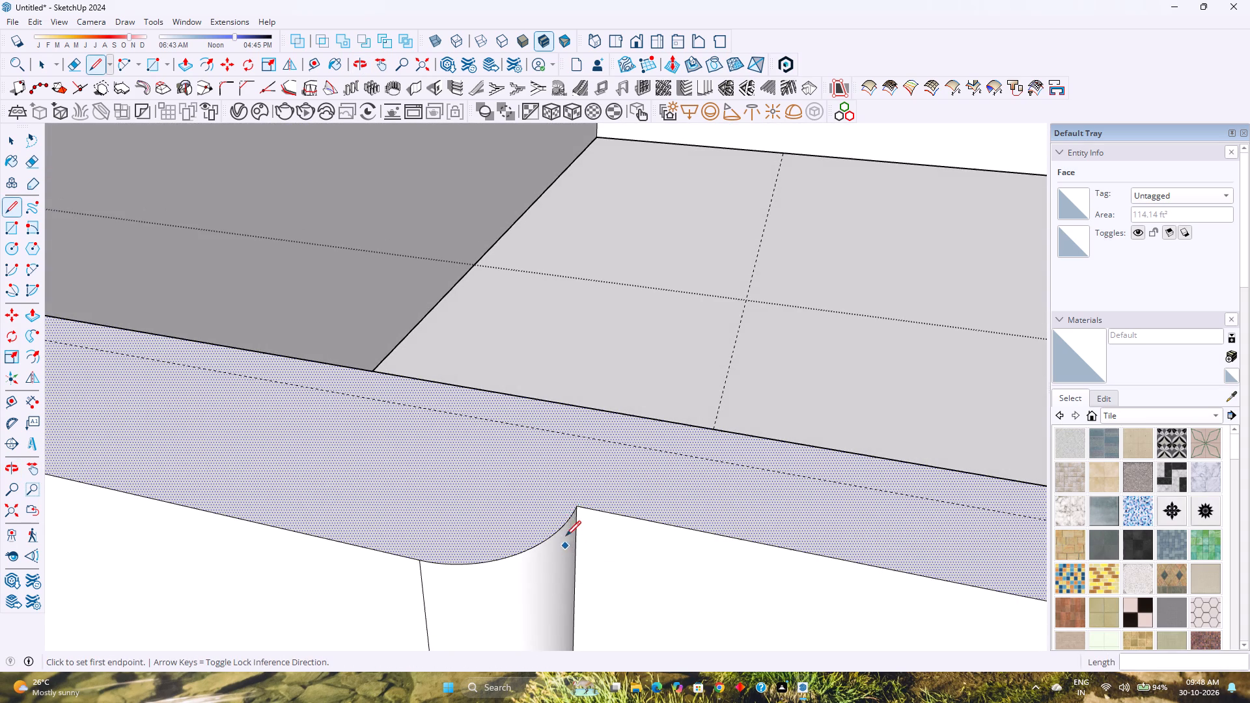
left_click(579, 504)
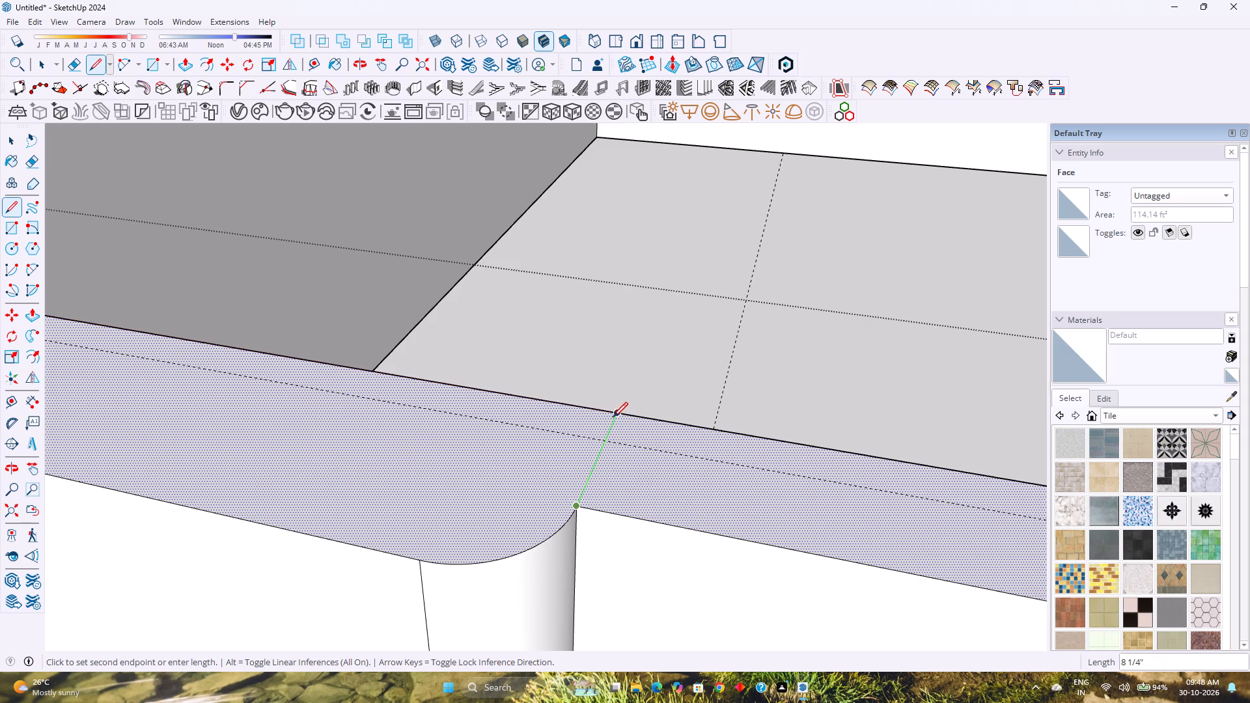
left_click(615, 416)
Copy the separated top face above the windowed front wall section straight up by 10'.
scroll(615, 416, "down", 15)
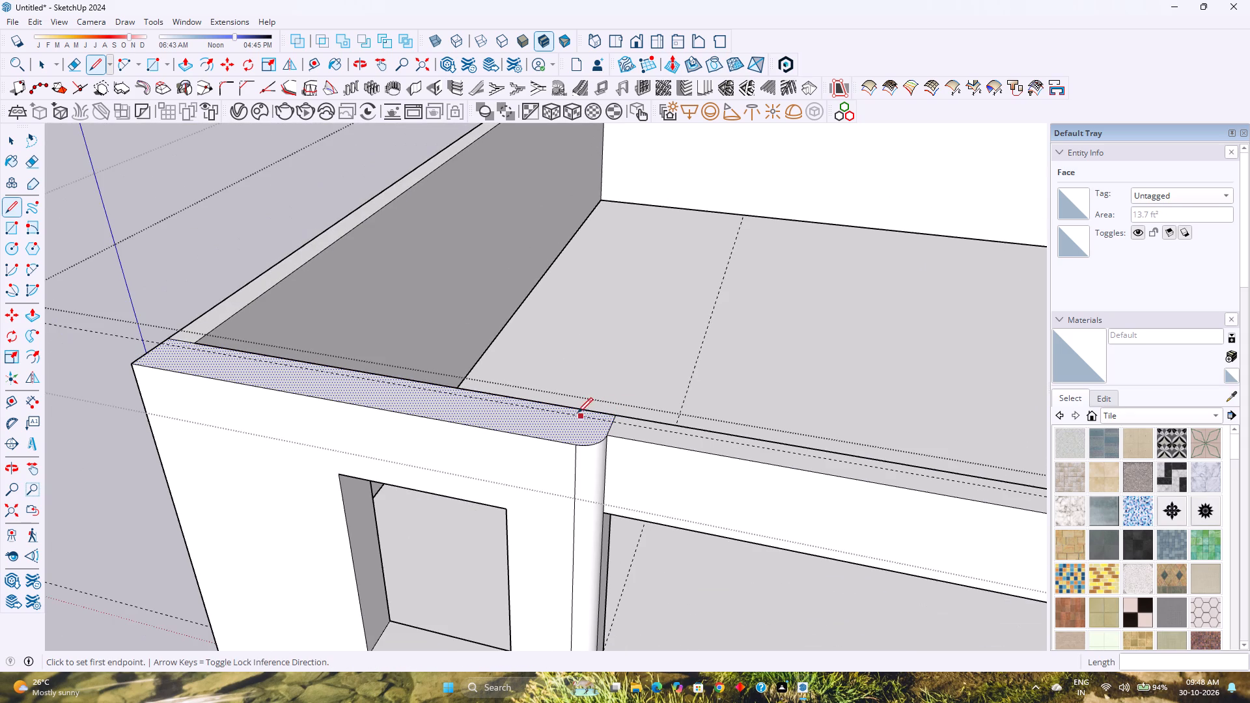
key("space")
double_click(550, 419)
key("m")
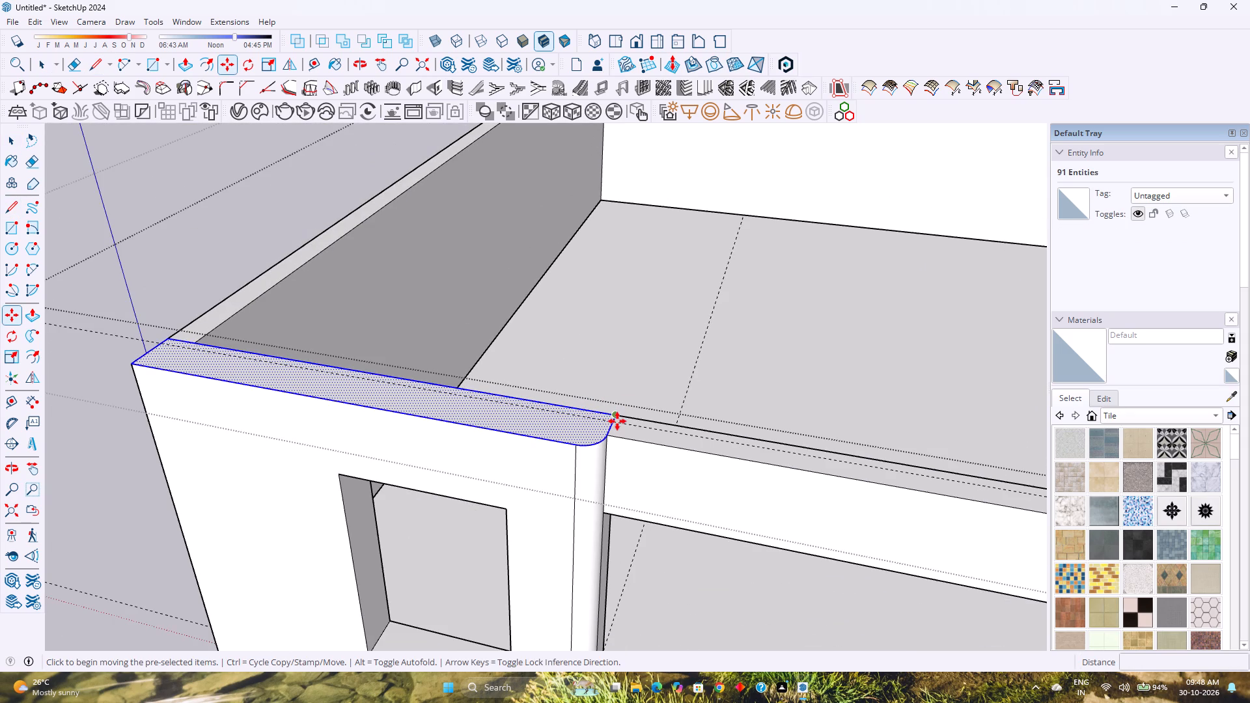
left_click(614, 418)
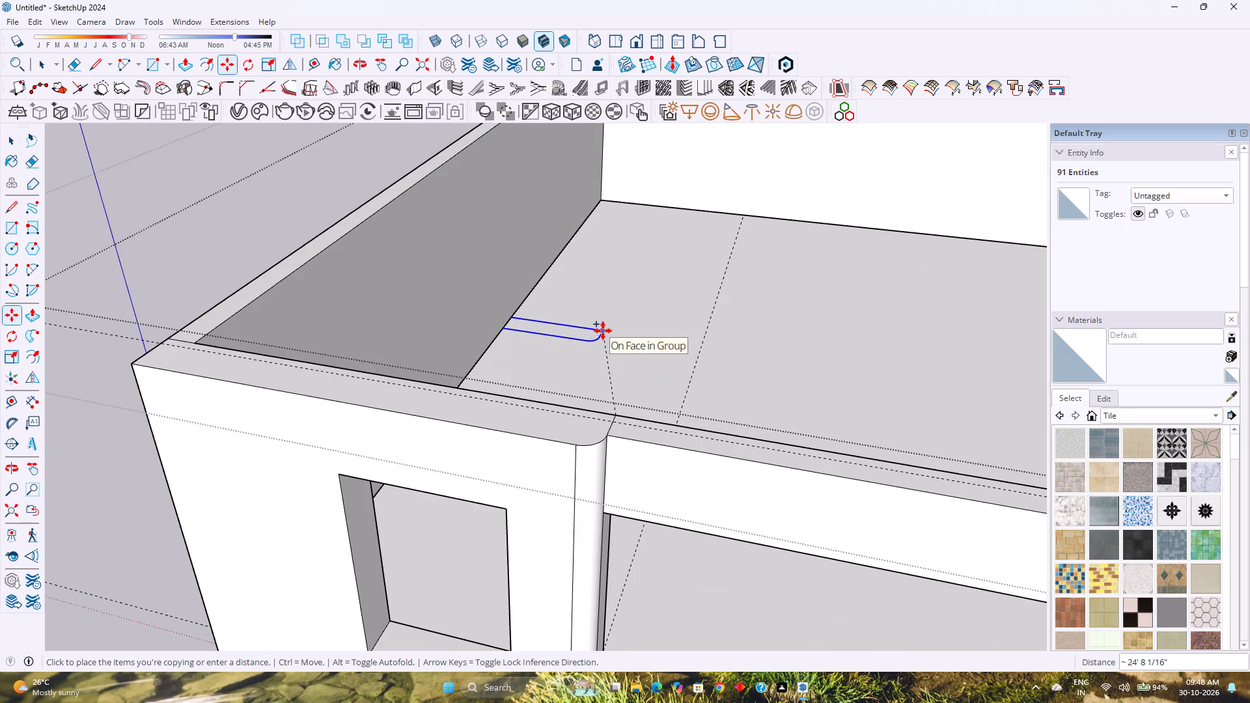
key("Up")
scroll(603, 328, "down", 13)
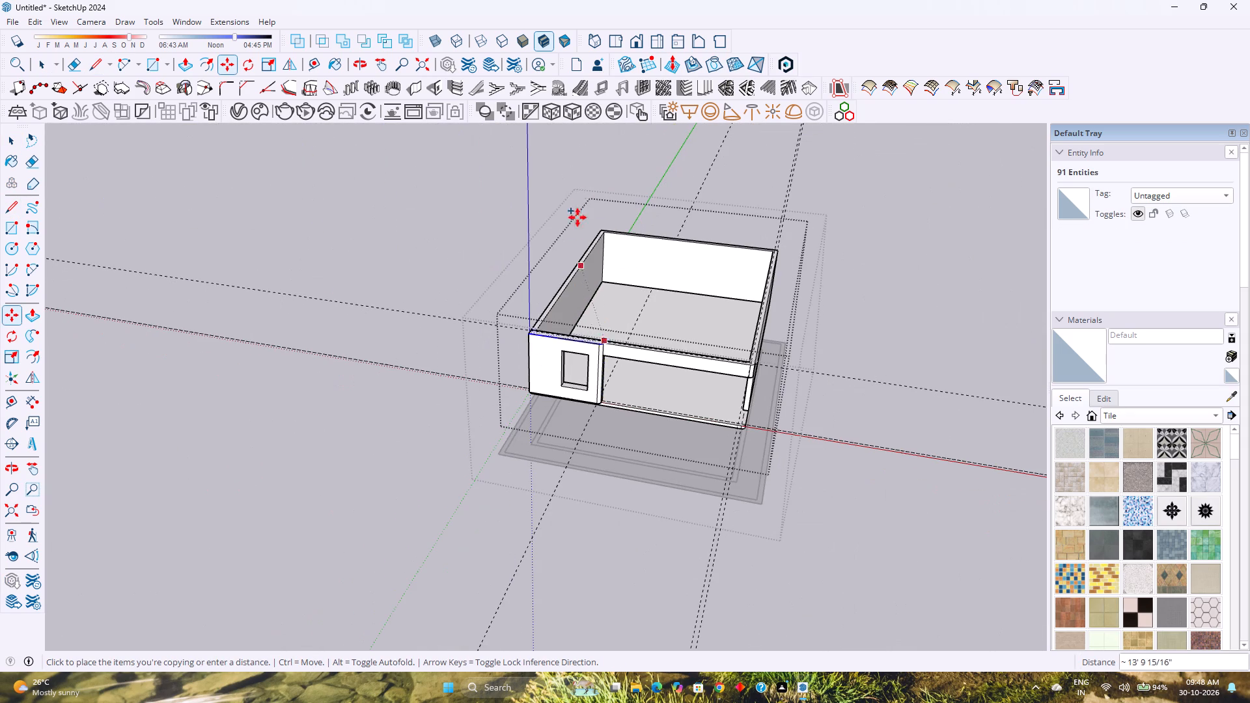
key("1")
type("0'")
key("Return")
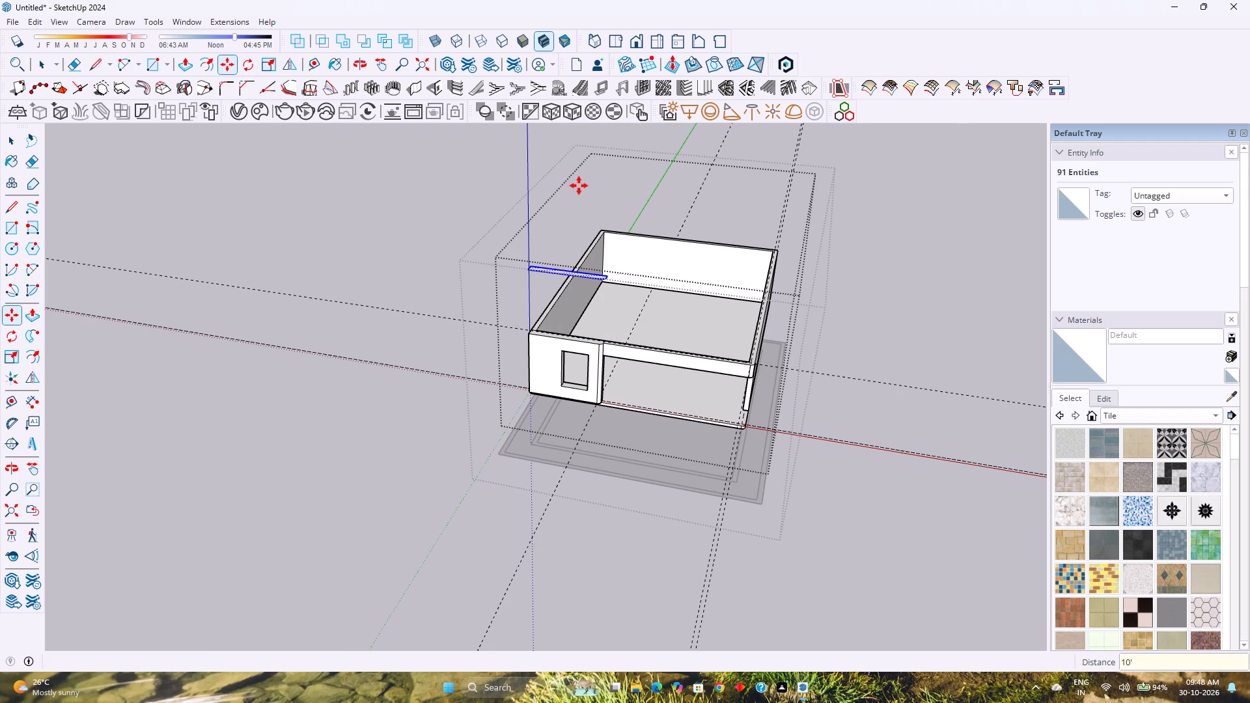
Make the copied strip above the building into a group.
key("space")
scroll(597, 230, "up", 7)
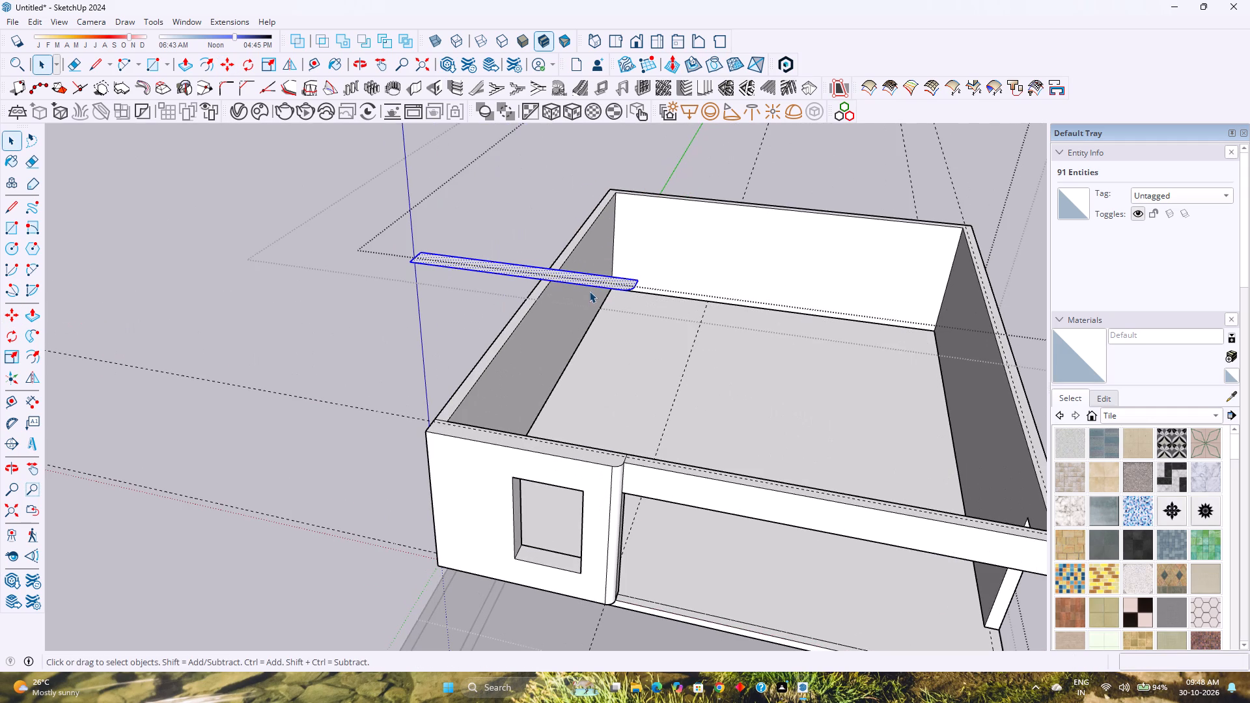
double_click(596, 283)
right_click(596, 283)
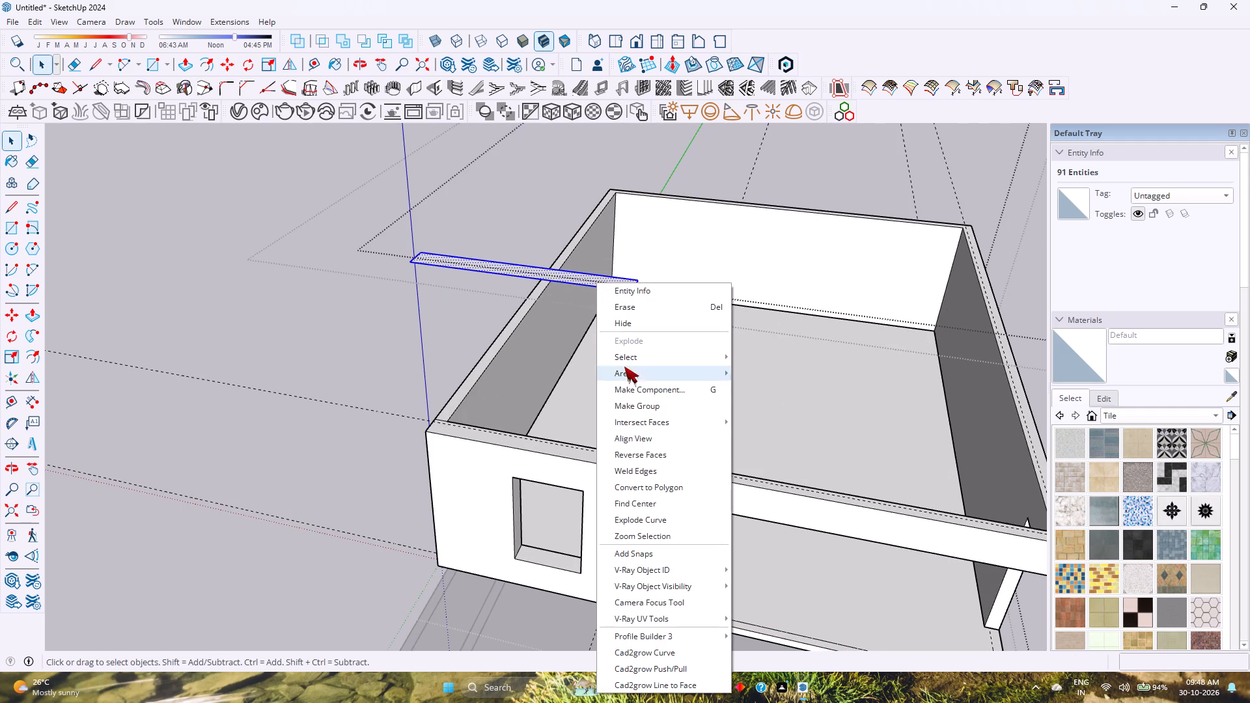
left_click(643, 397)
left_click(708, 148)
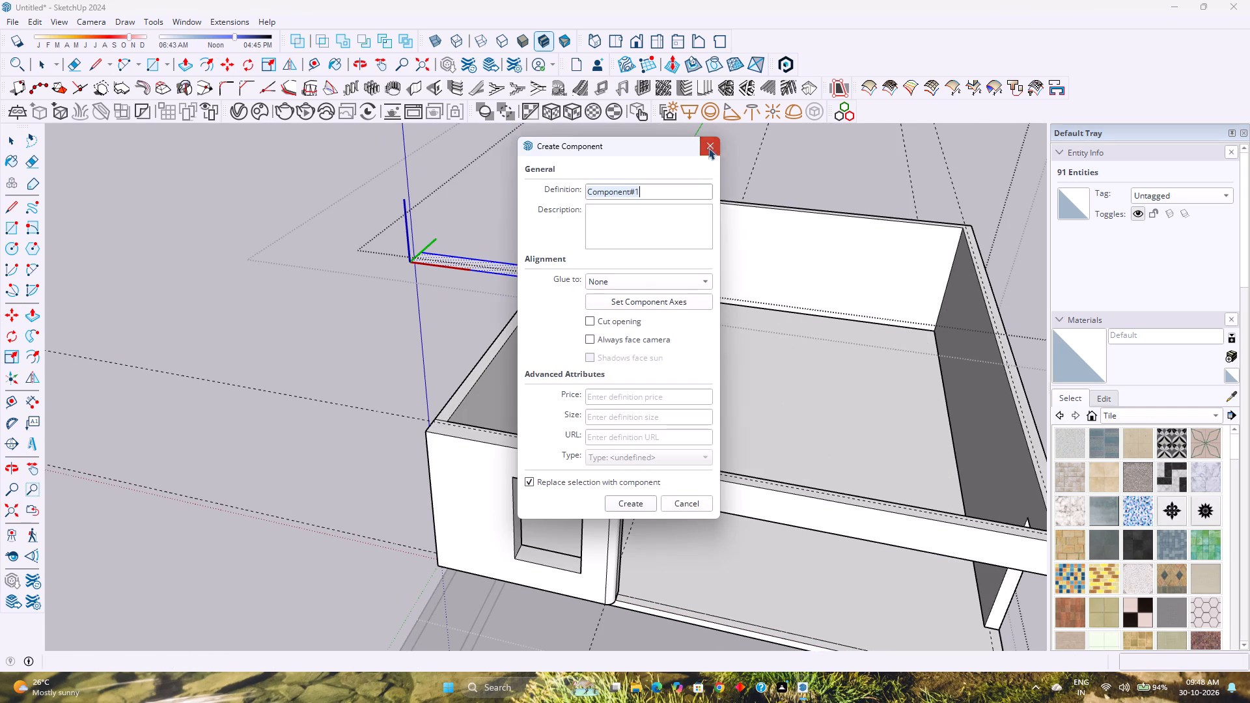
right_click(622, 281)
left_click(652, 412)
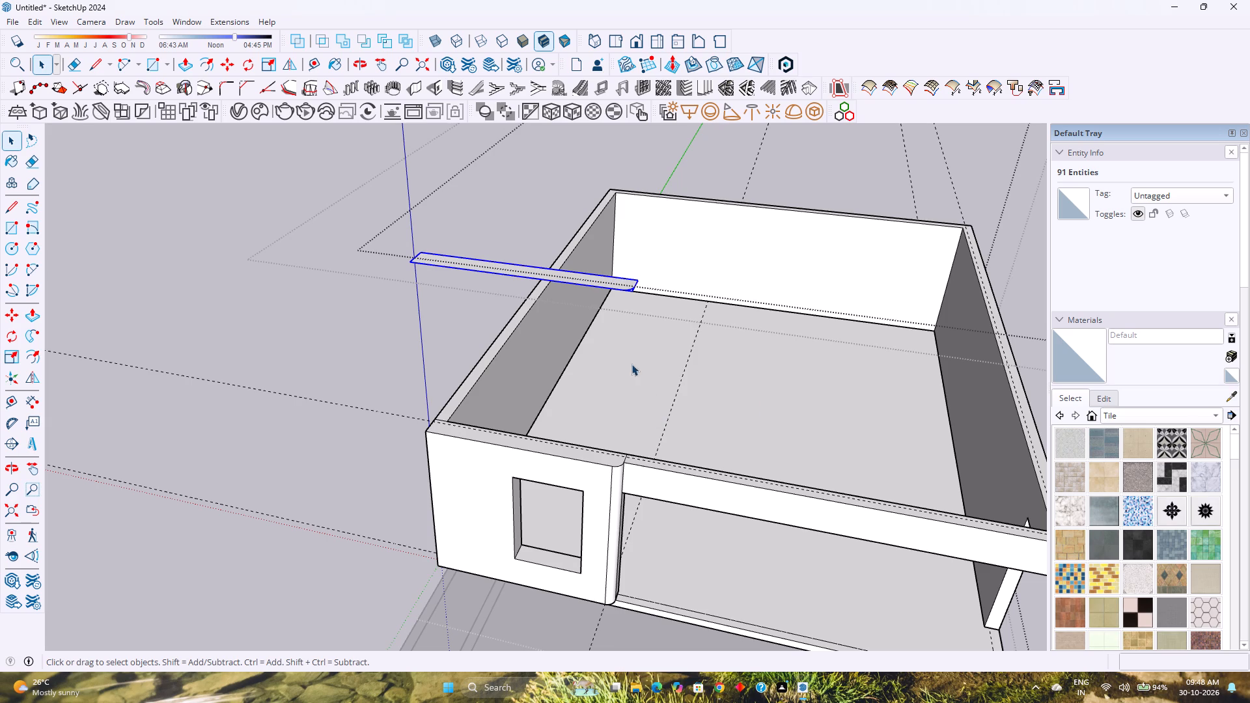
Move the strip group straight down 10' onto the top of the windowed front wall section.
key("m")
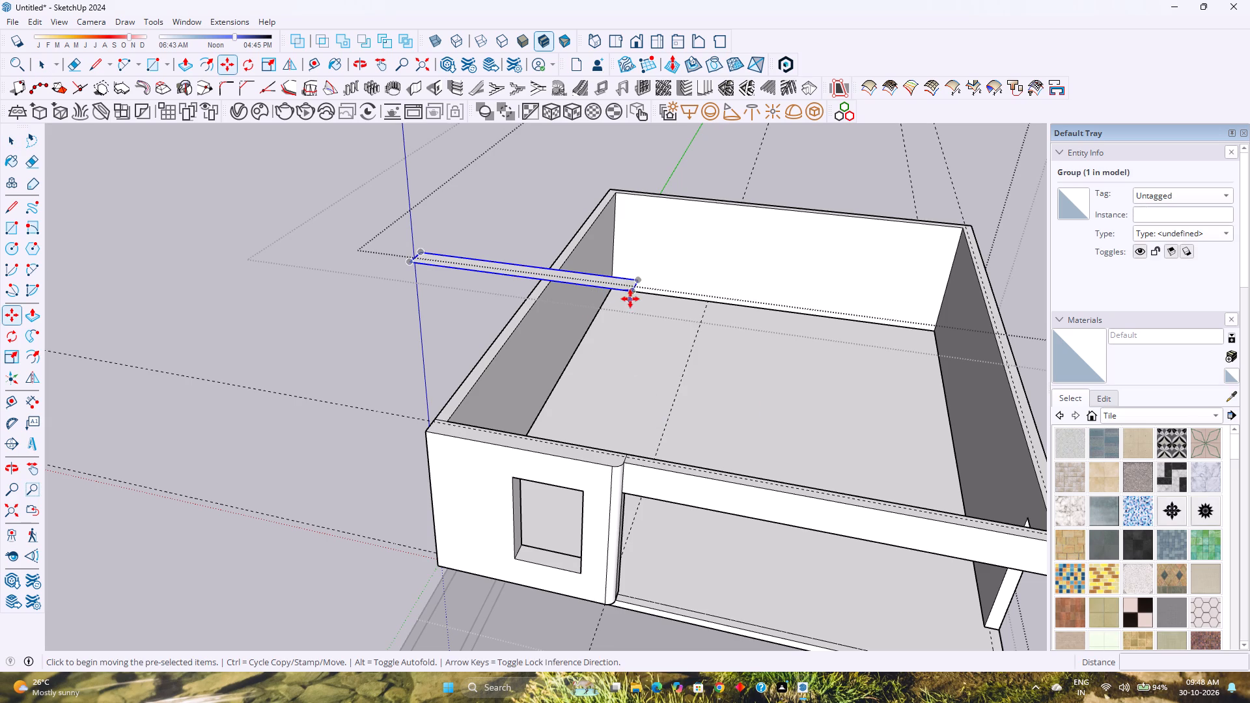
left_click(632, 297)
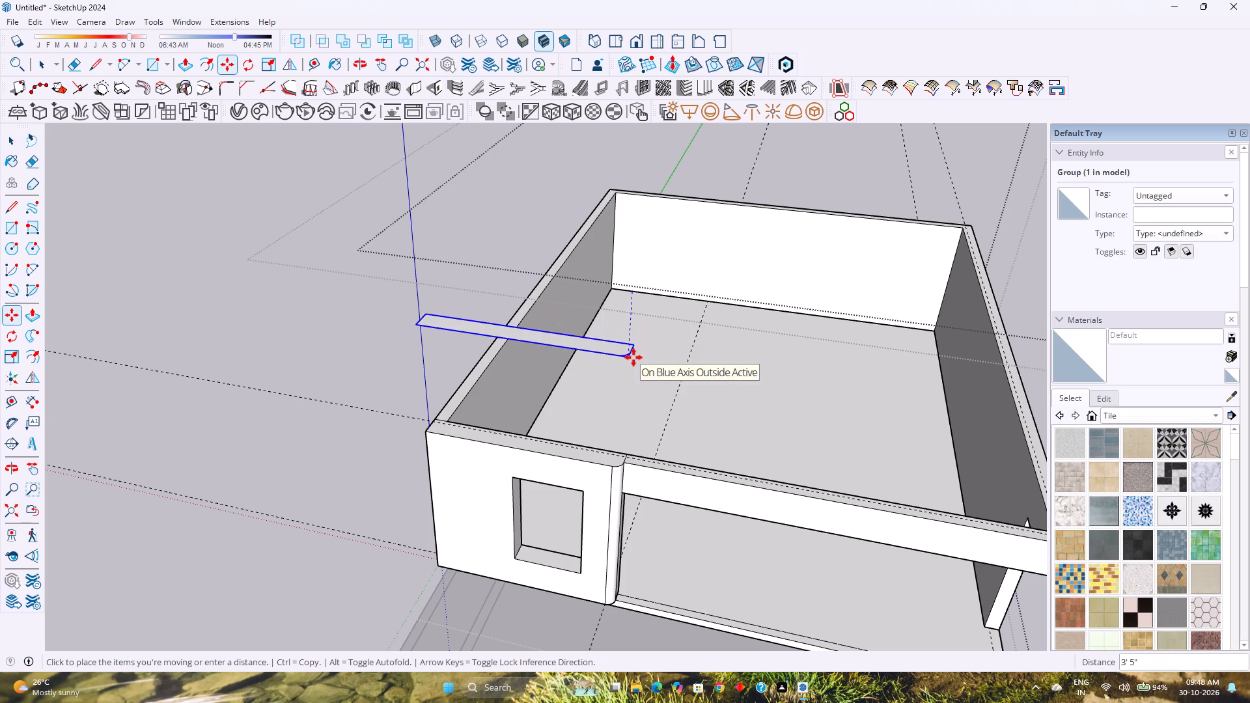
type("10'")
key("Return")
key("space")
Open the strip group on the front wall's top for editing.
scroll(572, 464, "up", 2)
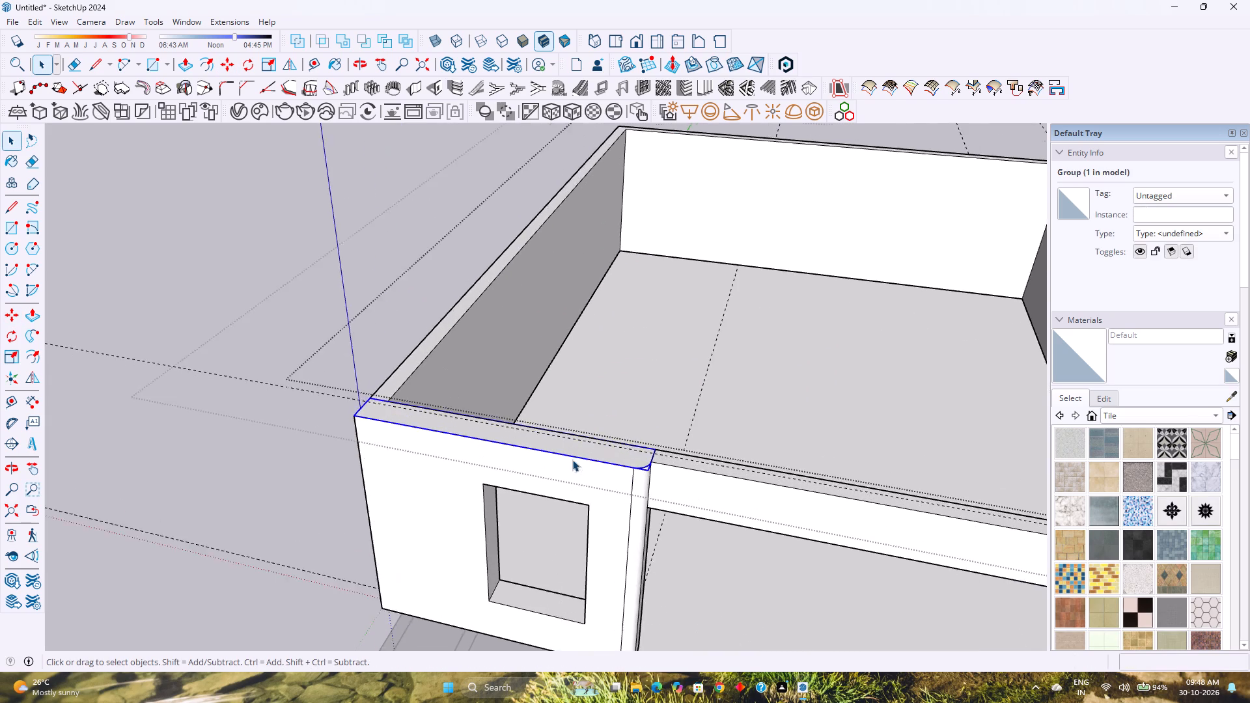
scroll(572, 460, "up", 5)
double_click(613, 451)
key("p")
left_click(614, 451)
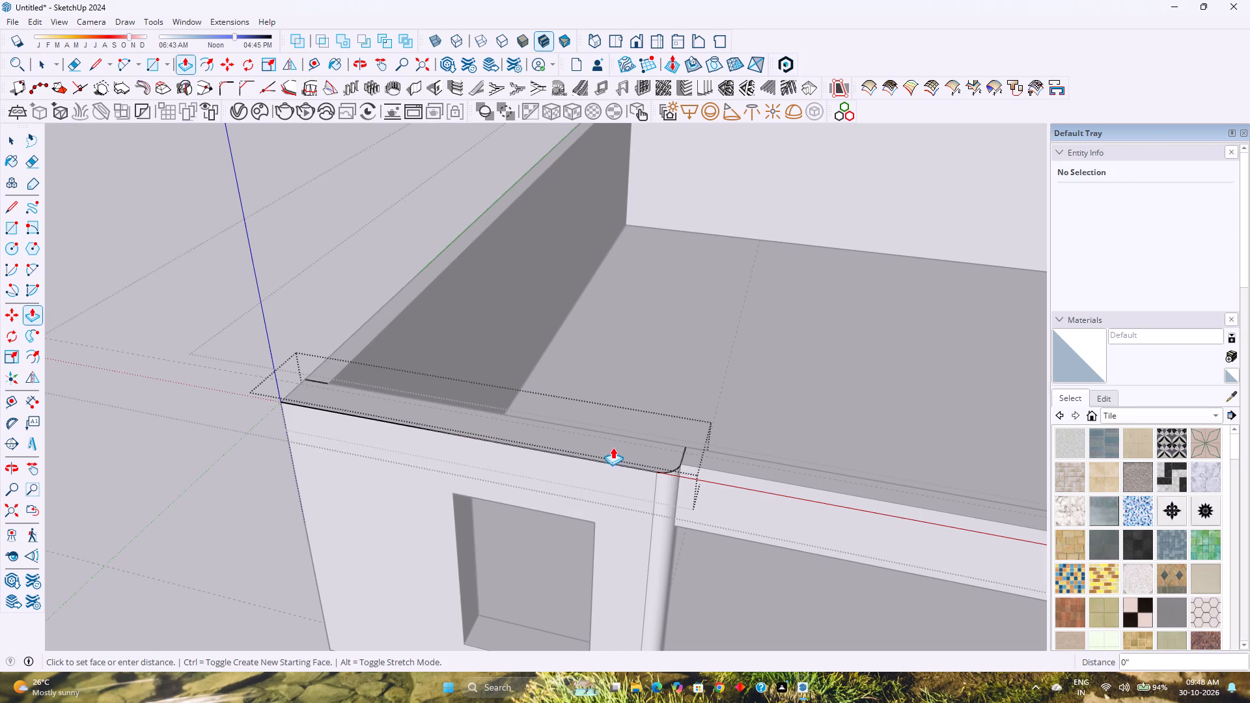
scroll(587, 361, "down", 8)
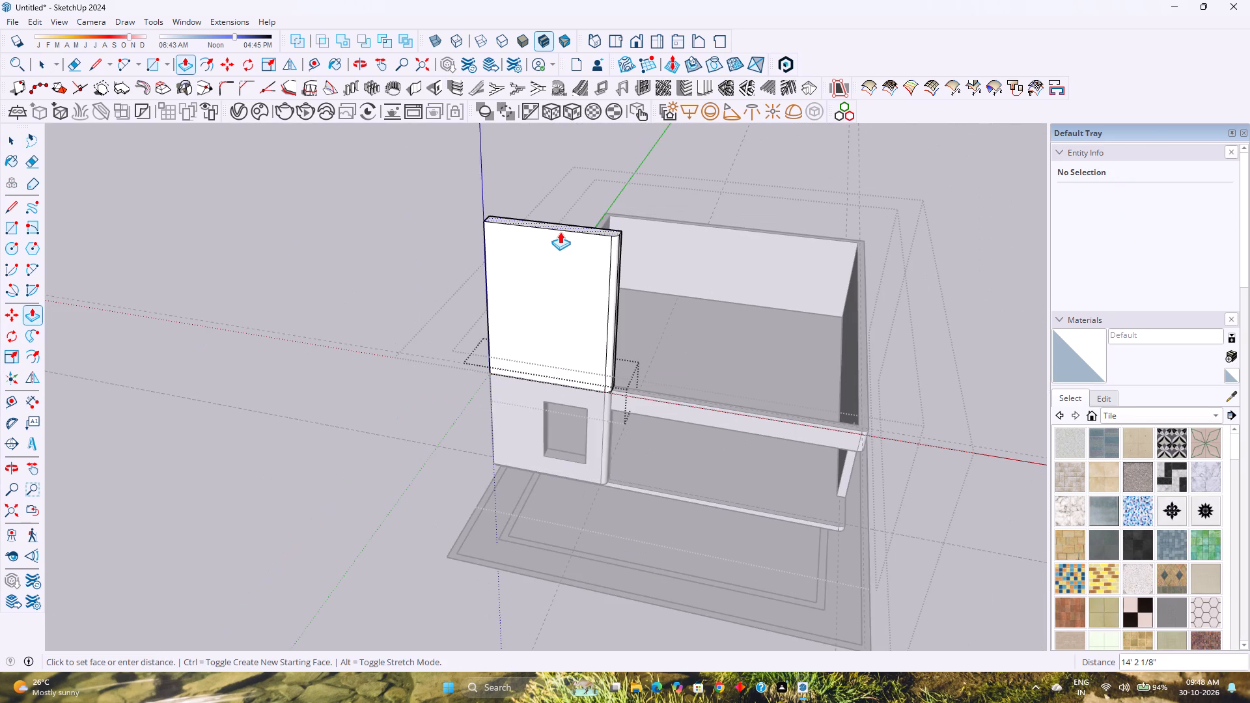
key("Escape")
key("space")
Add guides on the strip at its square outer corner, 6" in from the end edge and 6" in from the front edge.
scroll(525, 402, "up", 6)
middle_click_drag(516, 370, 406, 462)
scroll(456, 318, "up", 11)
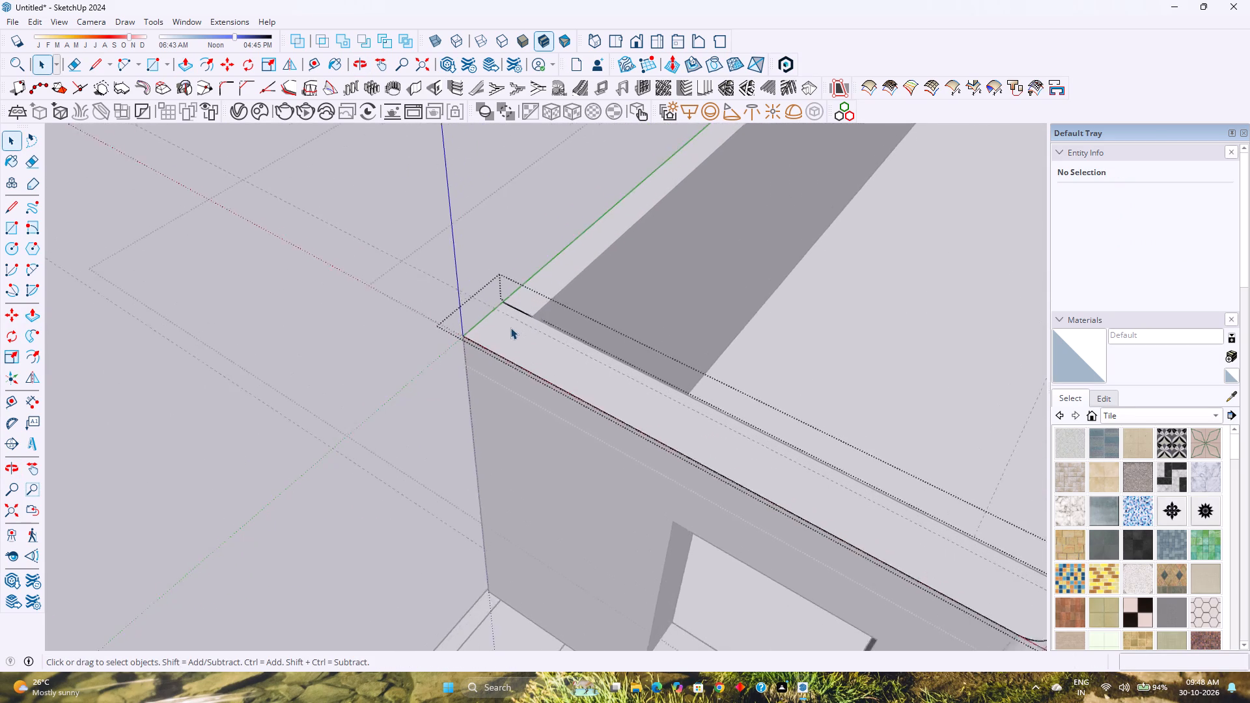
scroll(510, 327, "up", 7)
left_click(200, 62)
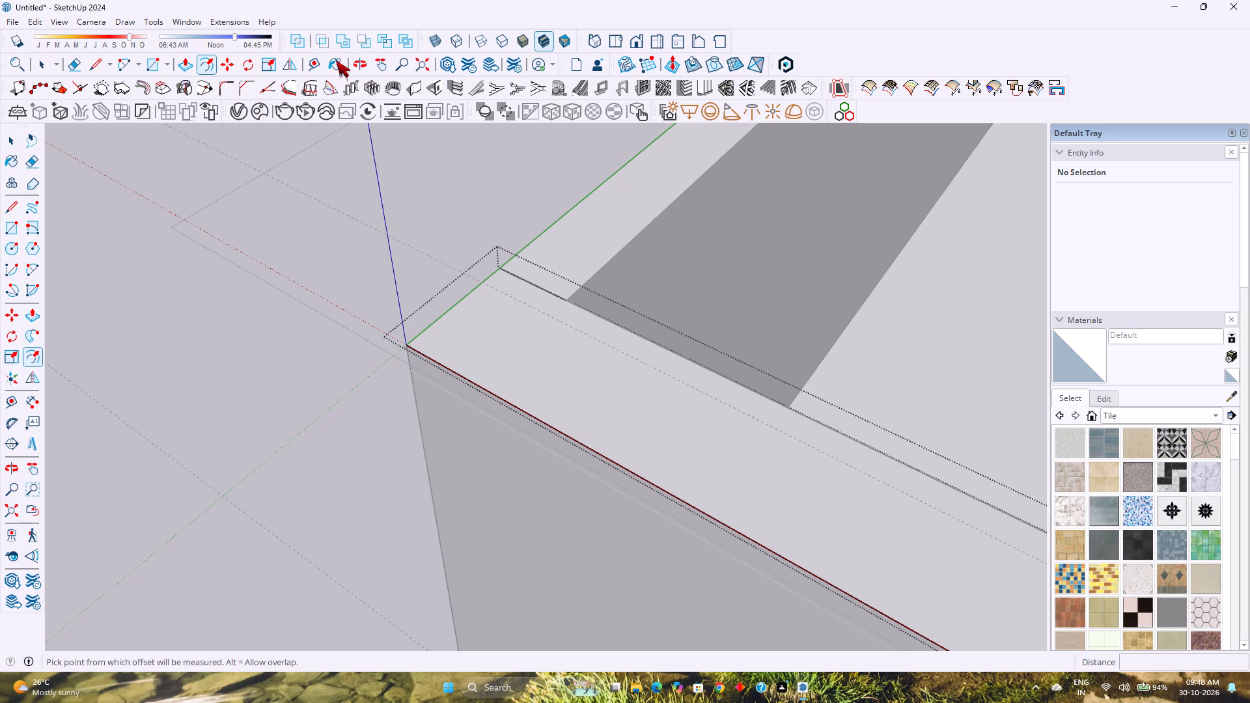
left_click(316, 61)
left_click(468, 297)
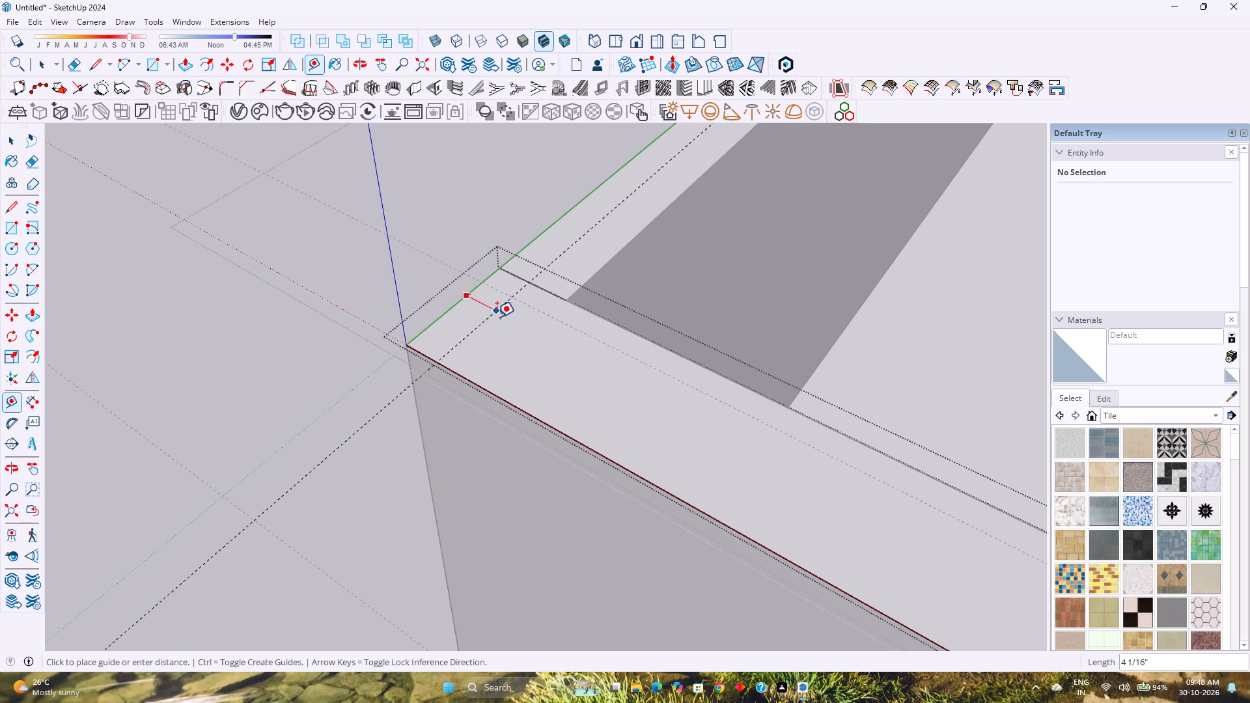
key("6")
key("Return")
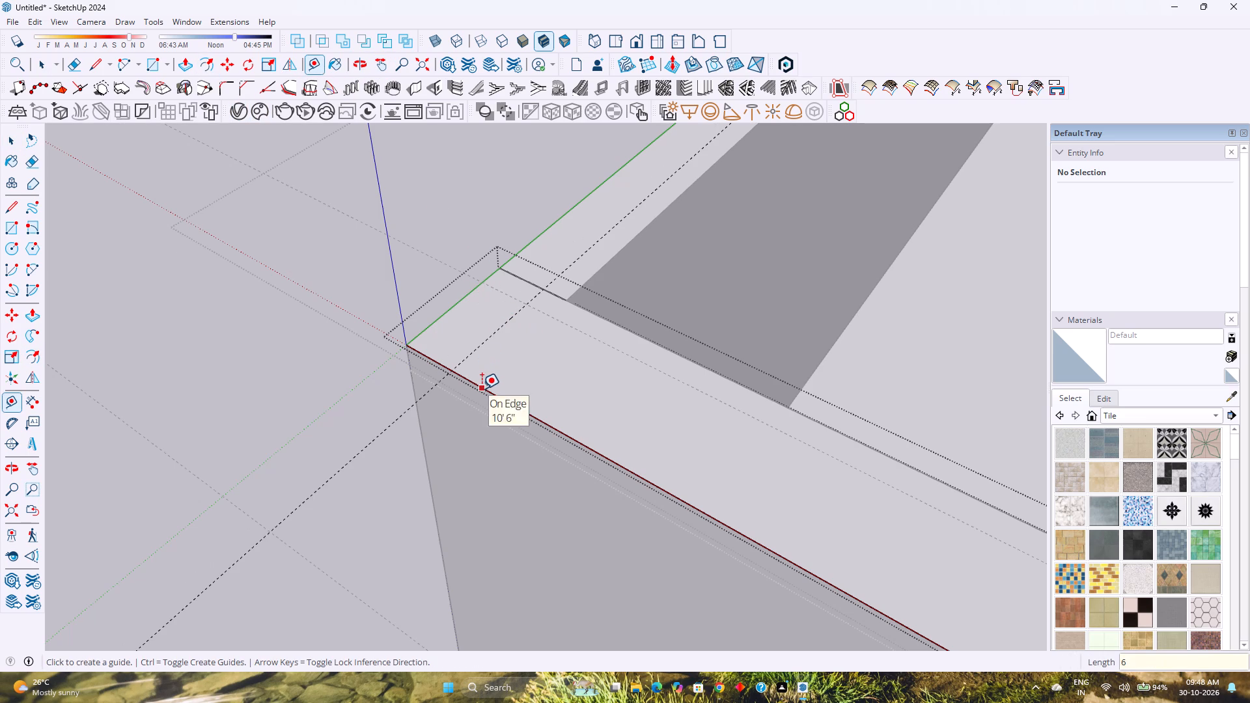
left_click(481, 389)
key("6")
key("Return")
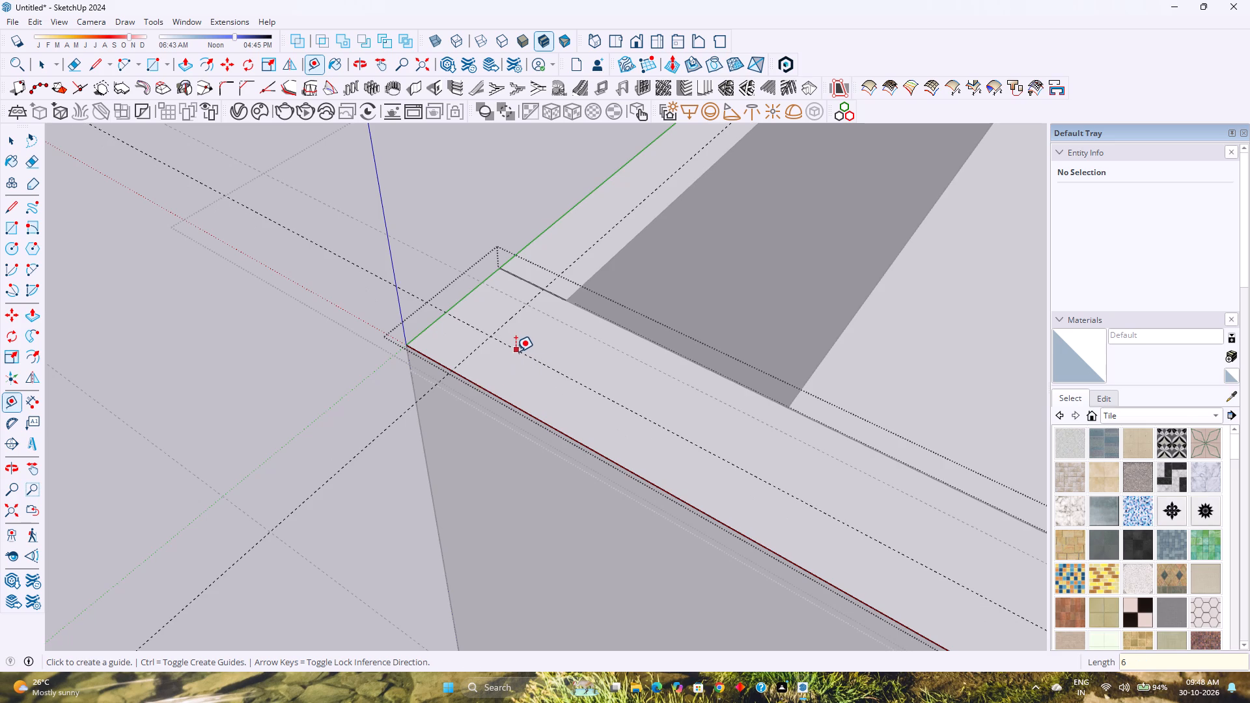
Round the strip's square outer front corner with a 6" radius tangent arc between the two guide intersections.
scroll(516, 351, "down", 8)
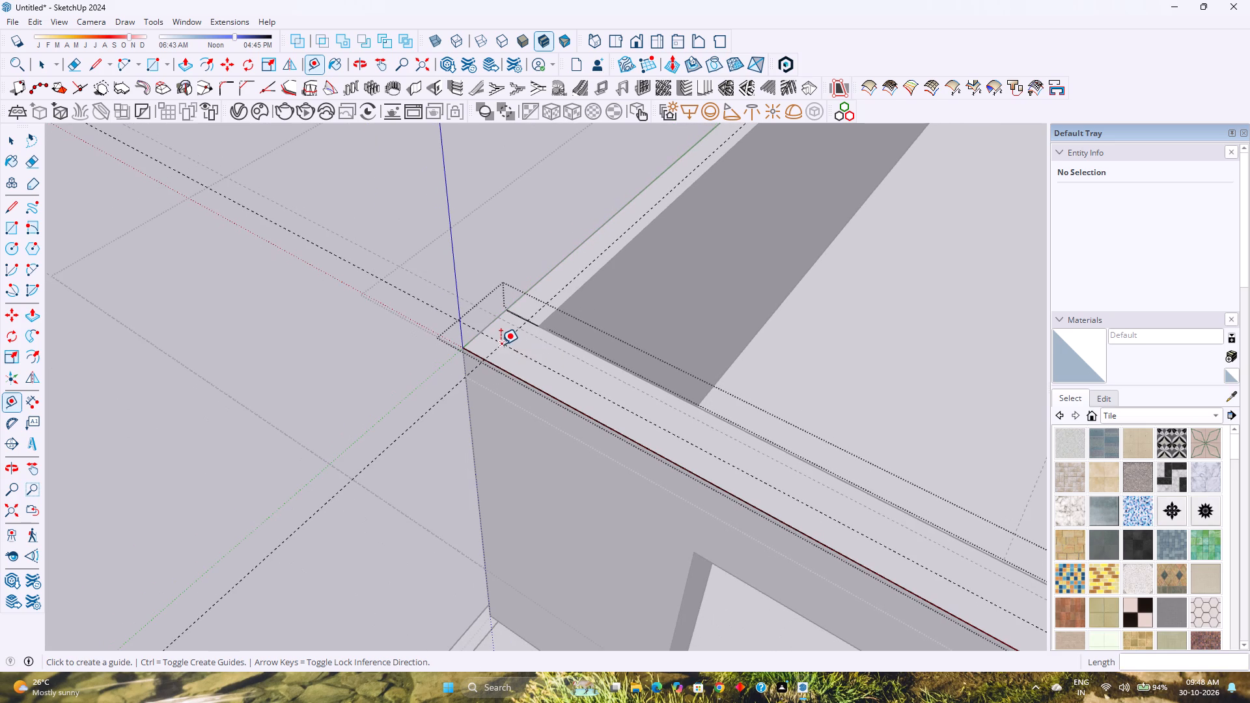
scroll(501, 344, "down", 2)
scroll(493, 341, "up", 2)
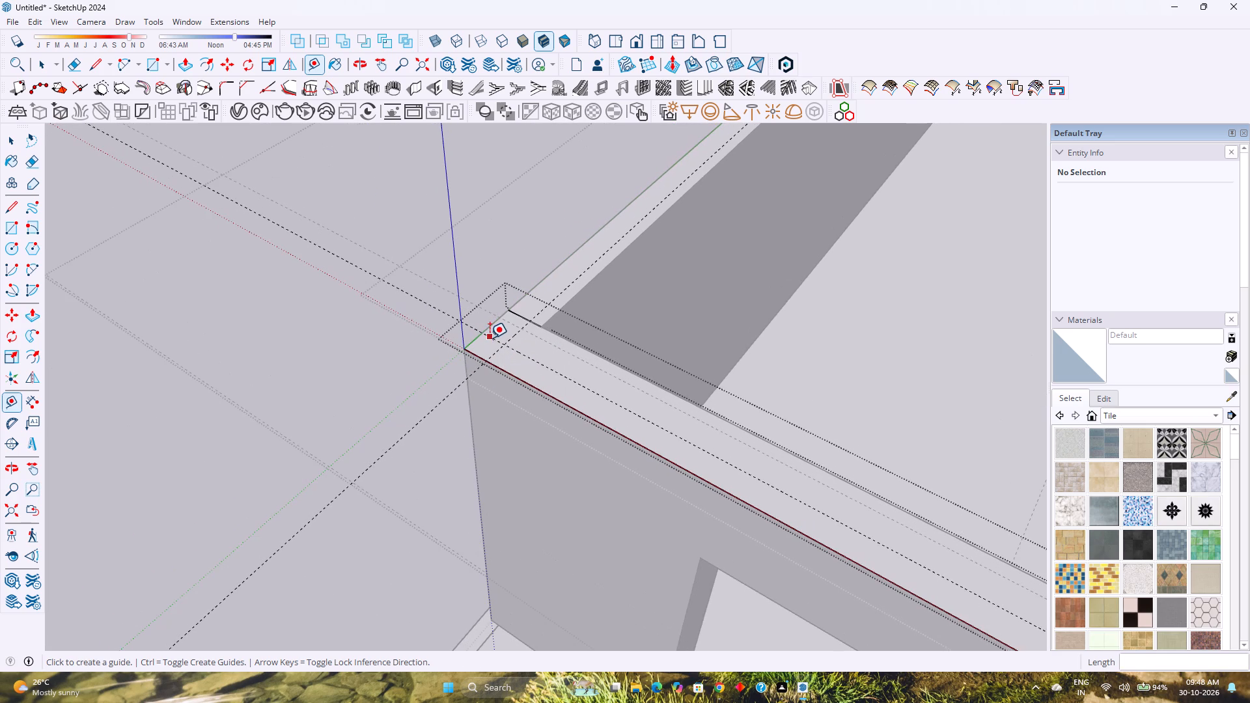
key("a")
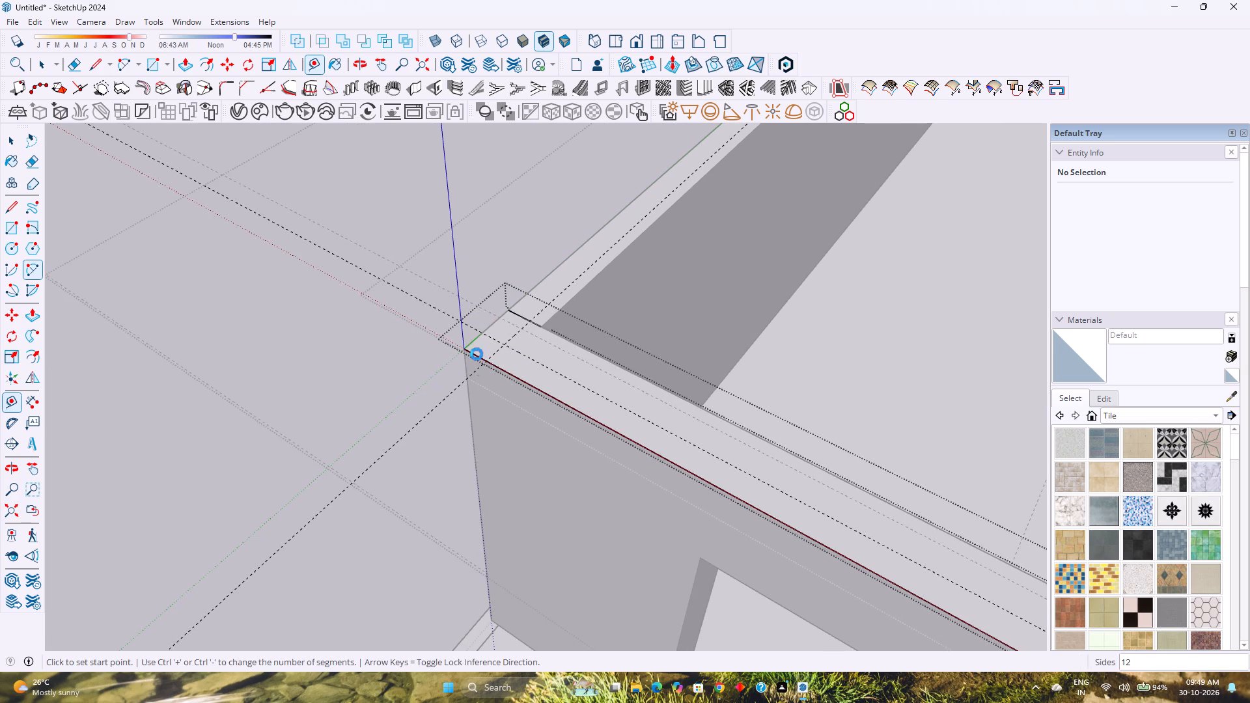
left_click(484, 361)
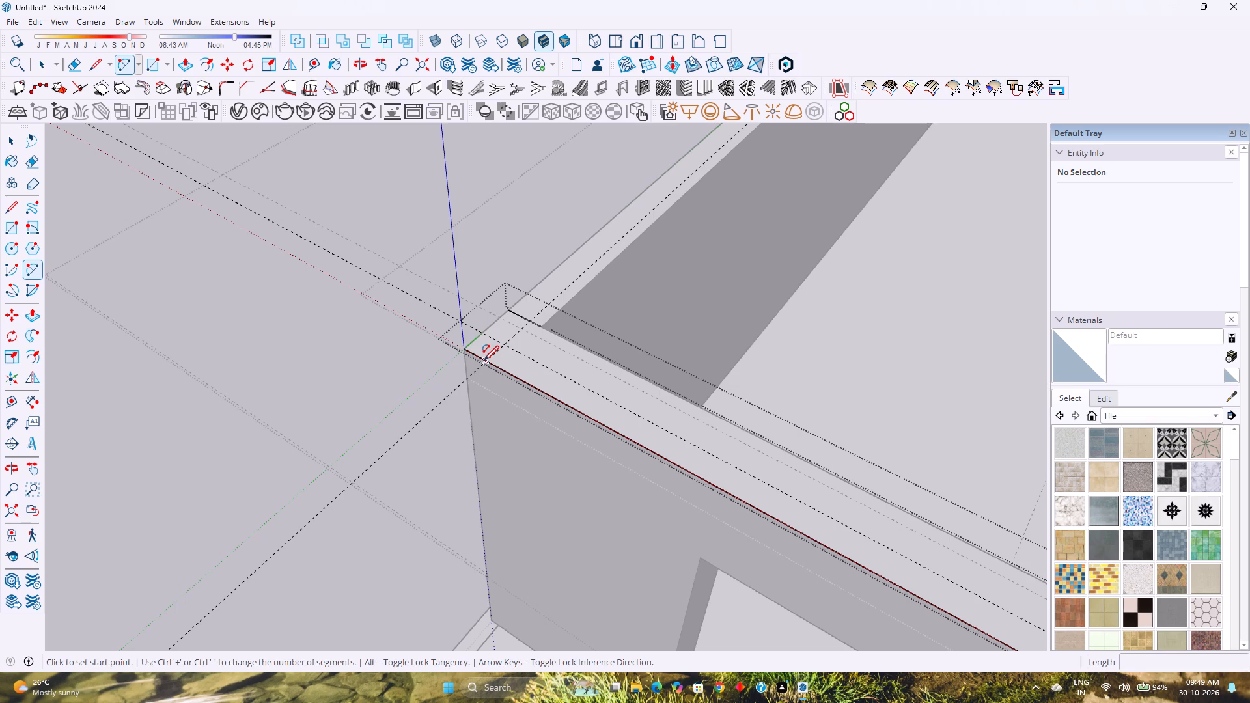
double_click(477, 335)
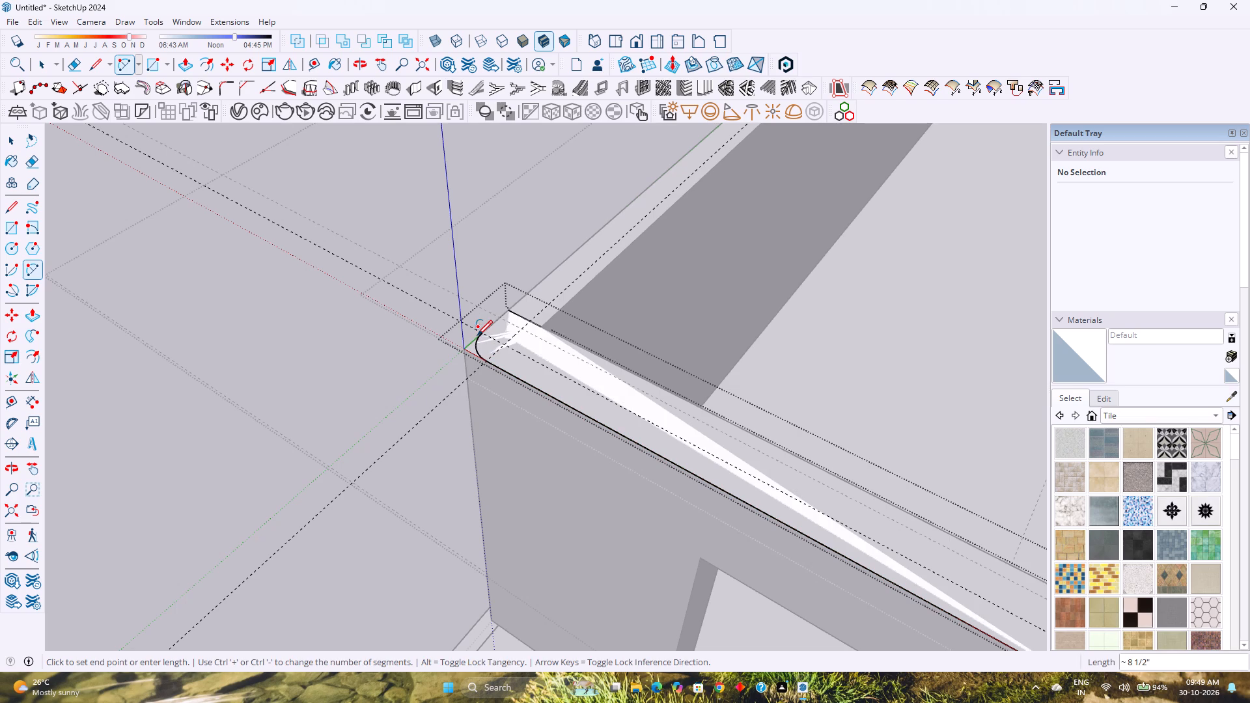
Set the new corner arc's segments to 85.
key("space")
left_click(476, 343)
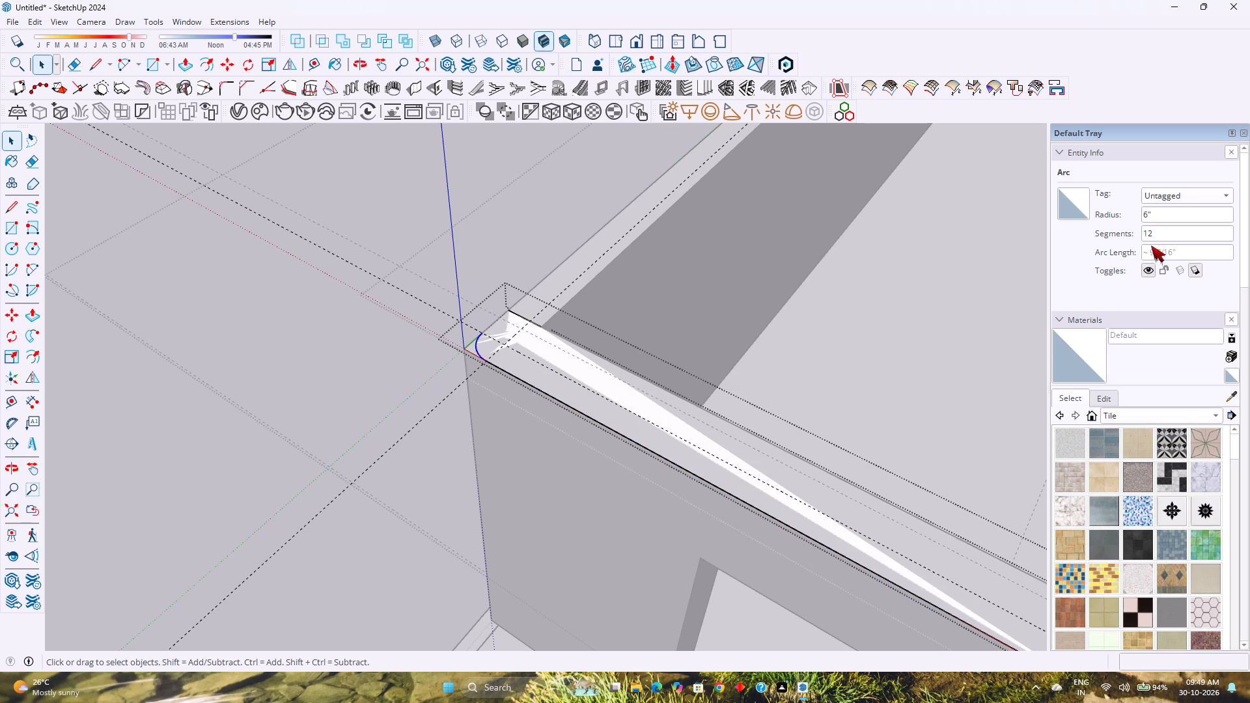
double_click(1159, 238)
key("8")
key("5")
key("Return")
left_click(467, 345)
Extrude the strip's rounded top face upward 4' with Push/Pull and close the group.
scroll(498, 349, "down", 10)
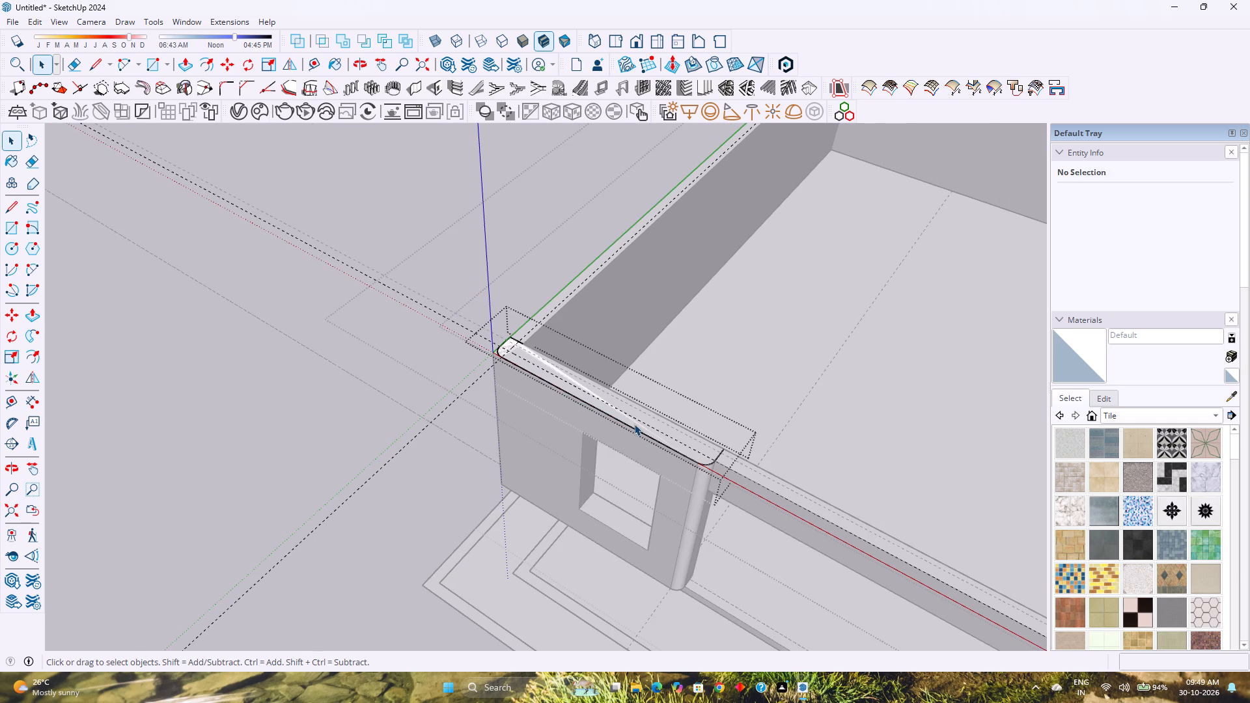
key("p")
left_click(637, 419)
scroll(641, 365, "down", 3)
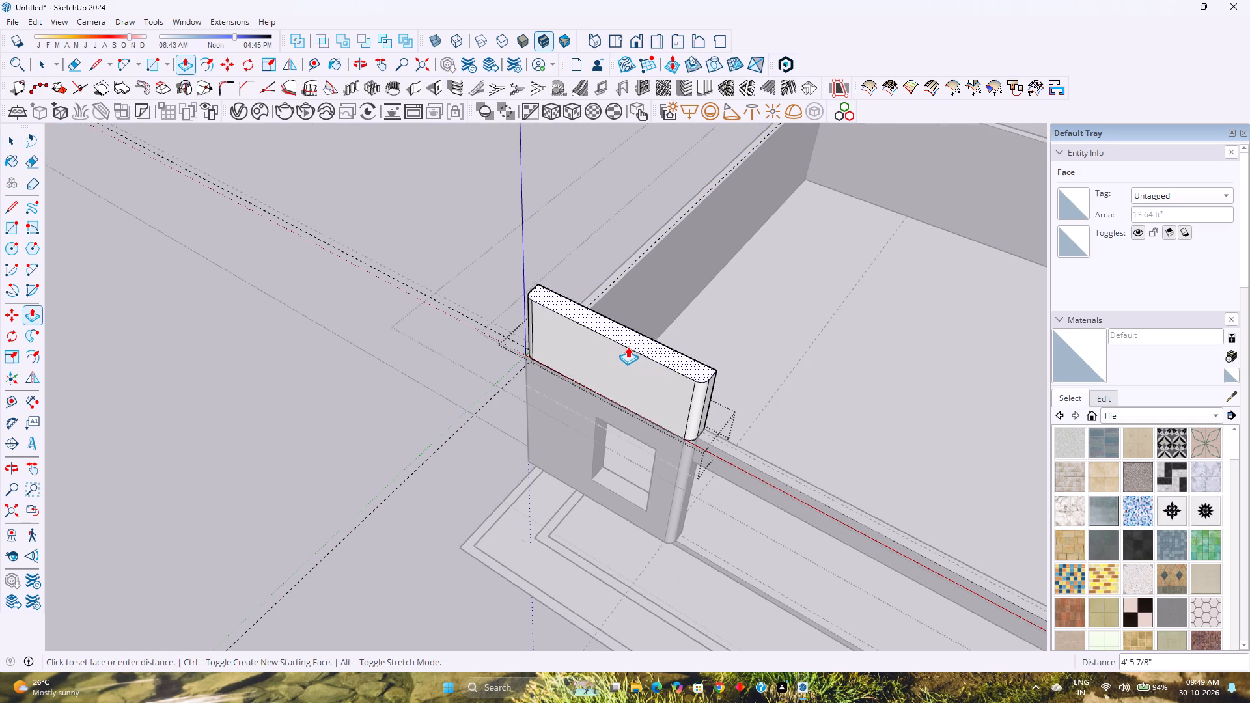
scroll(628, 346, "down", 2)
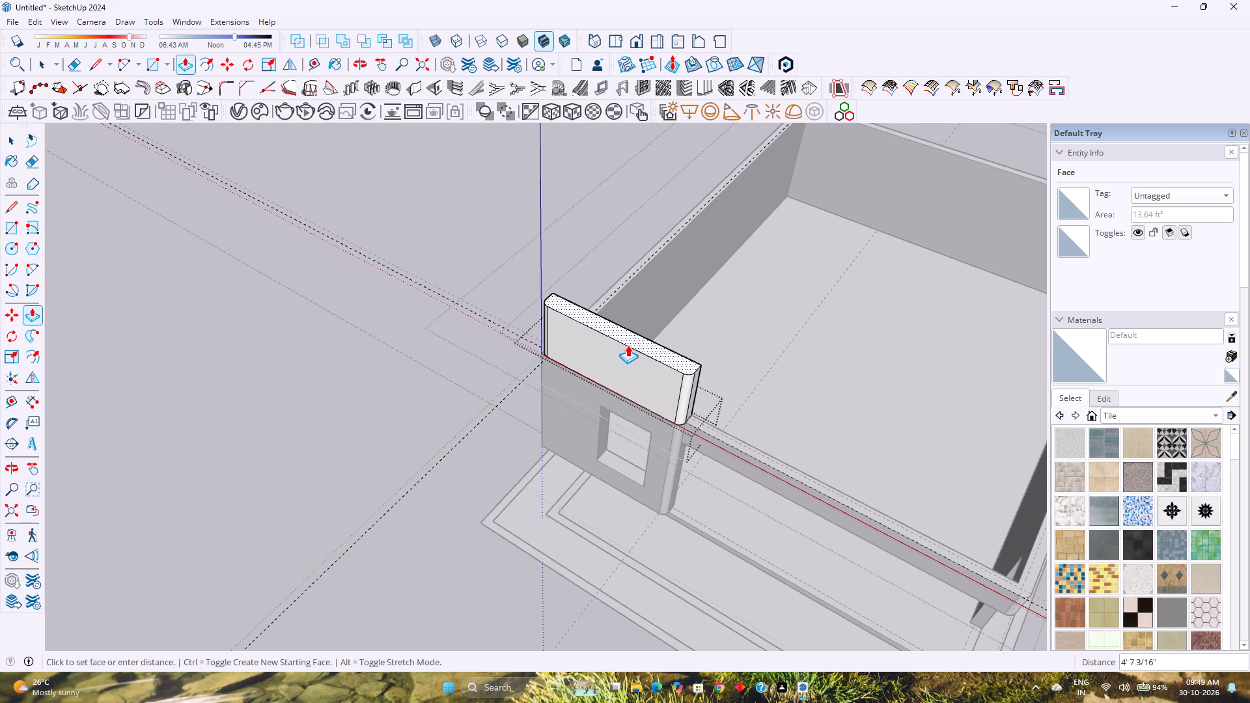
key("3")
key("BackSpace")
key("4")
key("apostrophe")
key("Return")
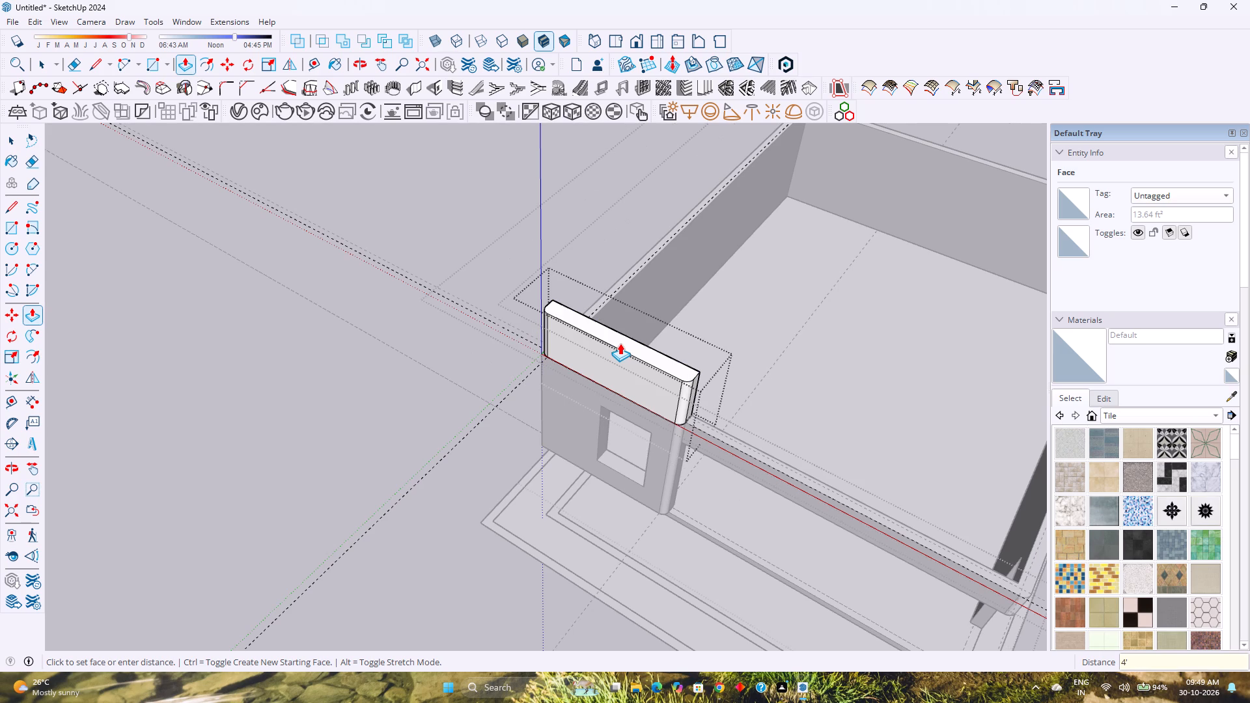
key("space")
scroll(620, 343, "down", 2)
key("Escape")
scroll(620, 343, "down", 3)
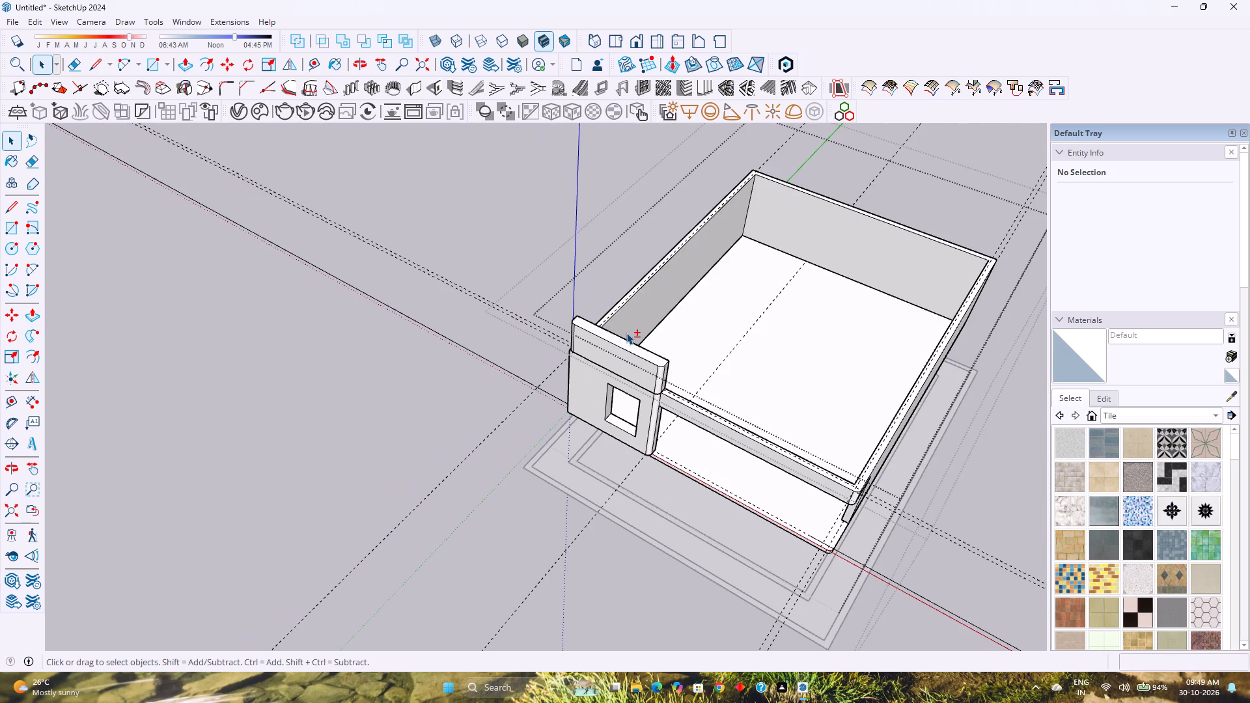
Delete all construction guides from around the building.
middle_click_drag(613, 331, 572, 355, "shift")
middle_click_drag(558, 359, 626, 234)
scroll(623, 239, "up", 1)
middle_click_drag(691, 368, 669, 307)
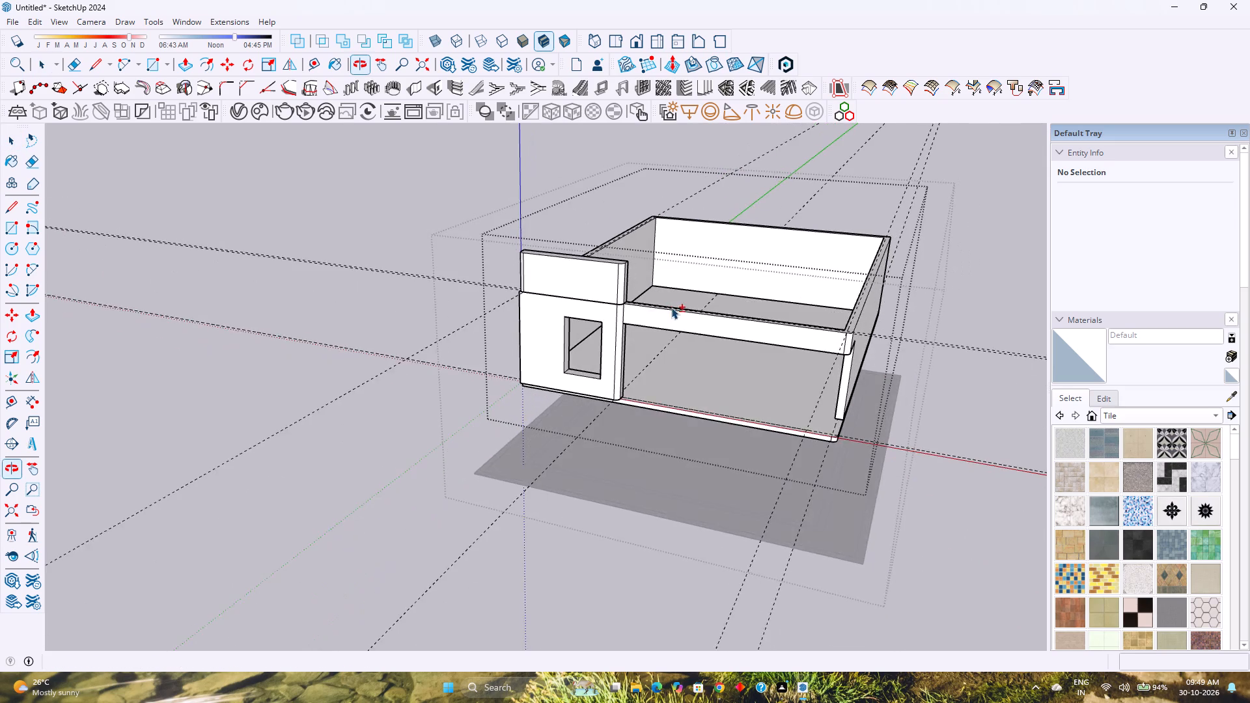
middle_click_drag(671, 307, 597, 348, "shift")
middle_click_drag(569, 349, 570, 293)
scroll(579, 294, "up", 5)
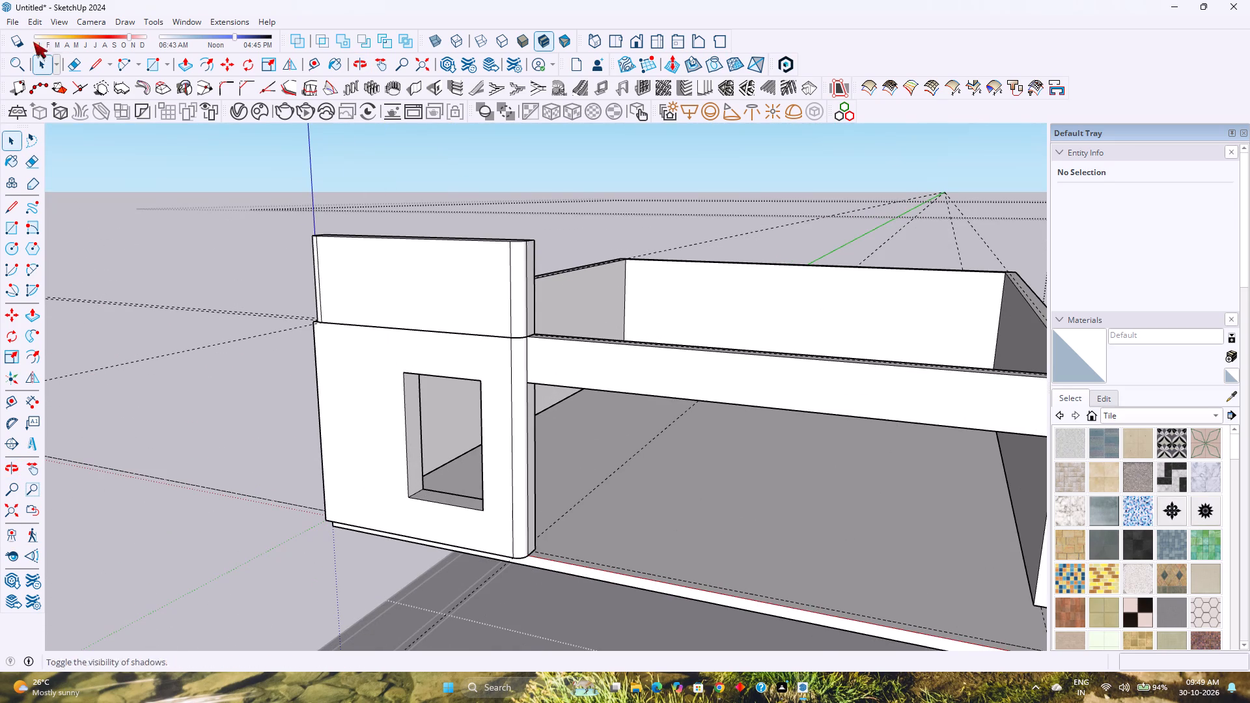
left_click(39, 20)
left_click(106, 154)
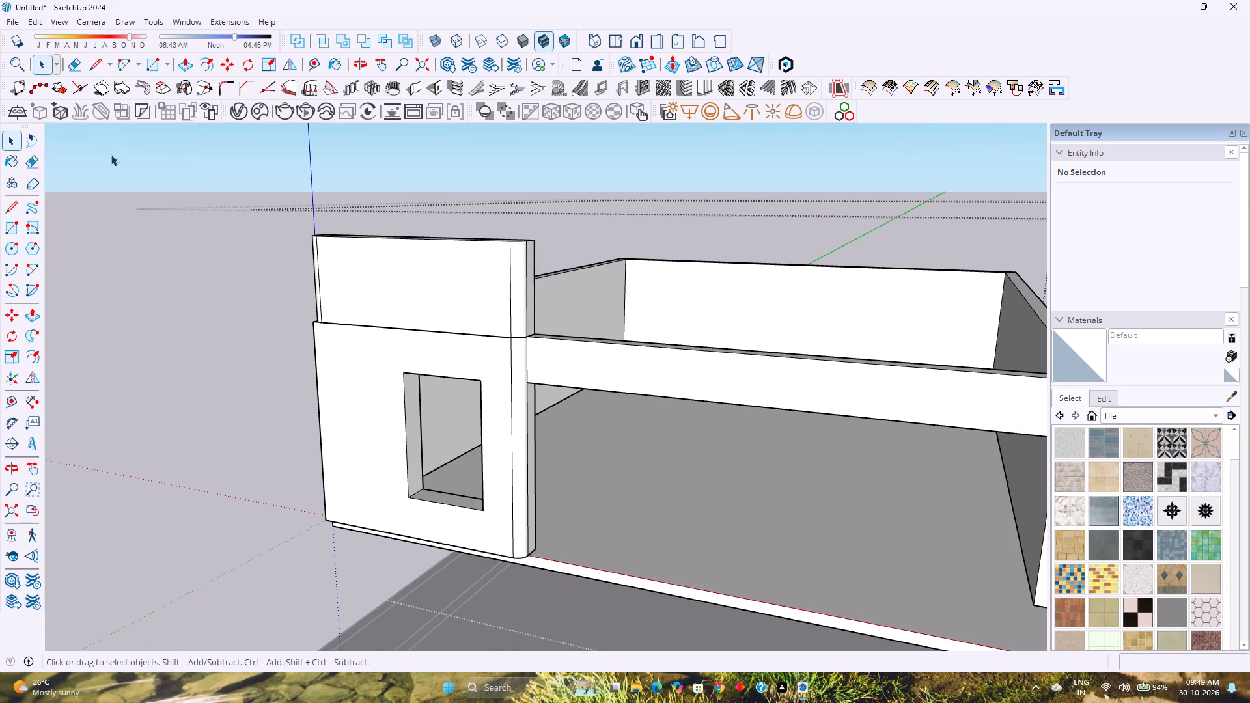
Examine the building from the front, side and below, checking the raised block against the front opening.
middle_click_drag(400, 361, 356, 277, "shift")
scroll(359, 273, "down", 1)
middle_click_drag(535, 378, 371, 310)
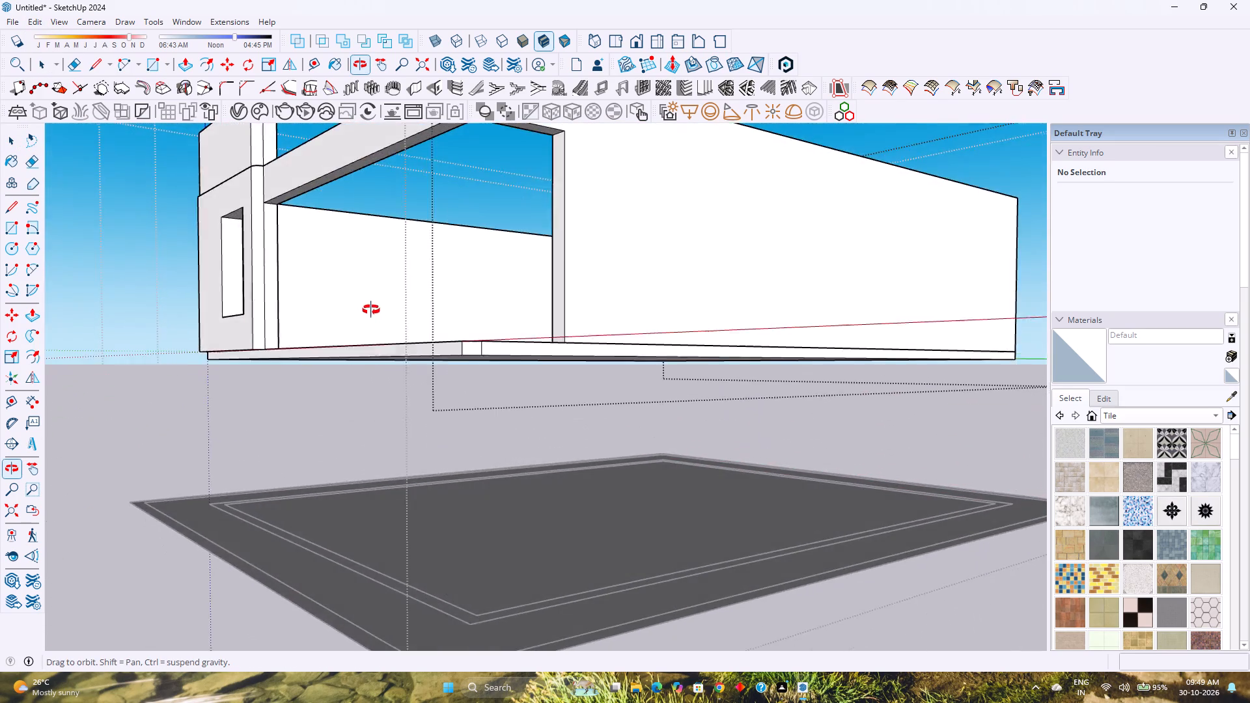
middle_click_drag(371, 310, 427, 299)
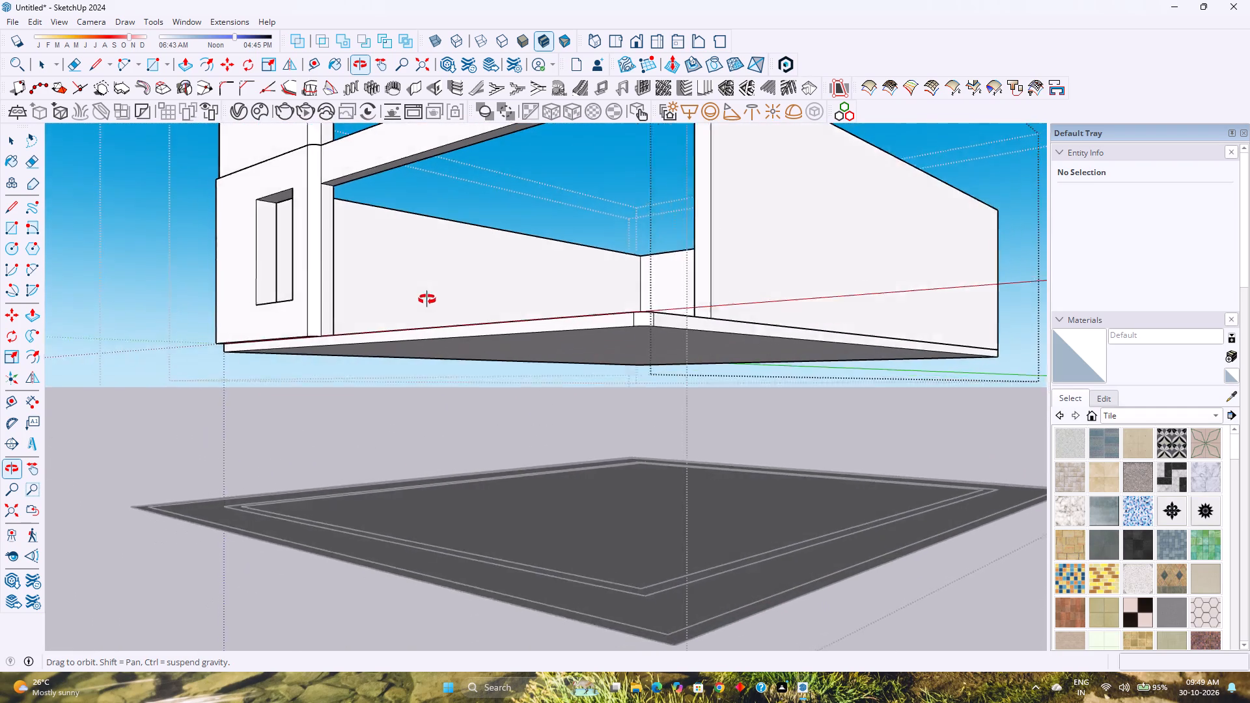
middle_click_drag(427, 299, 444, 287)
middle_click_drag(493, 271, 274, 320)
scroll(493, 271, "down", 1)
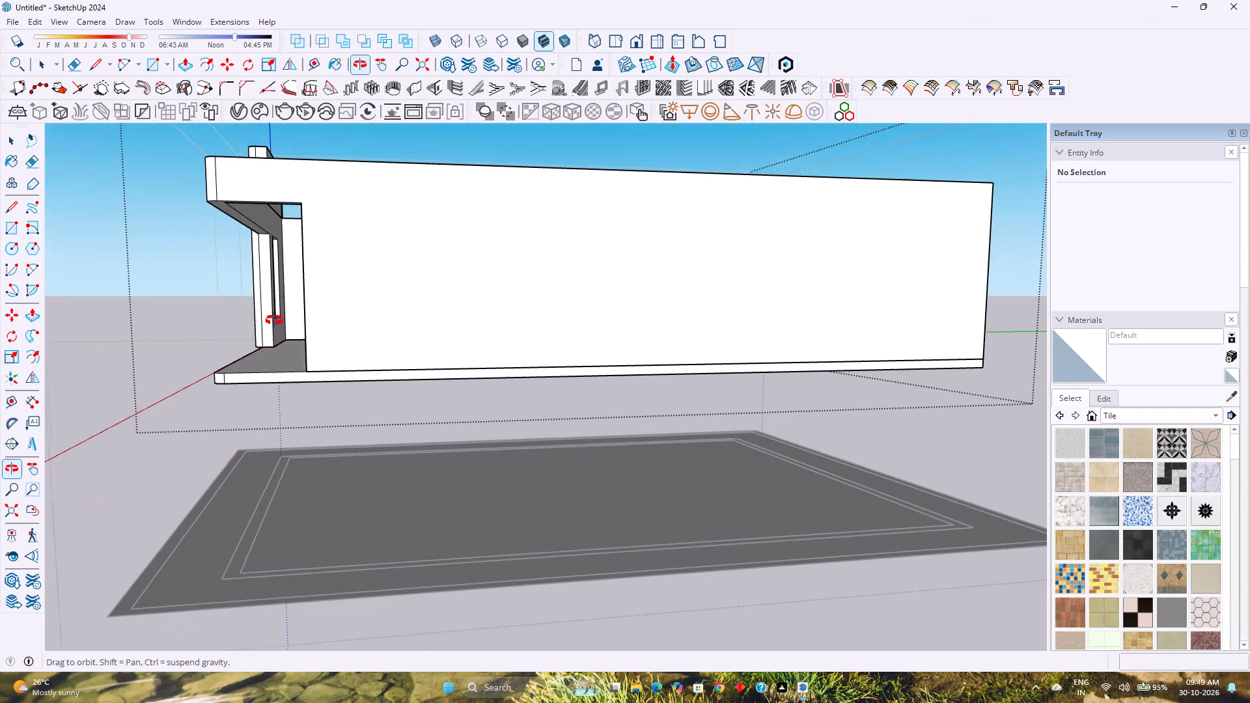
middle_click_drag(274, 320, 274, 319)
scroll(274, 318, "down", 1)
middle_click_drag(274, 318, 420, 370)
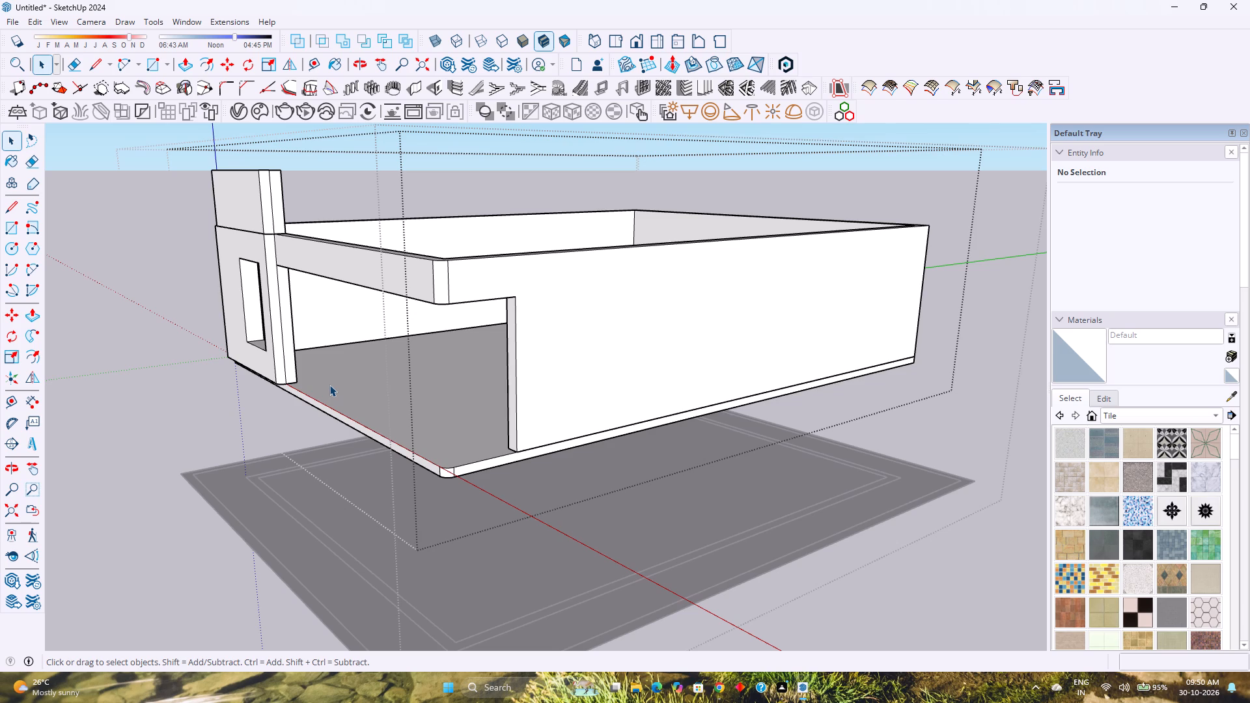
middle_click_drag(126, 315, 143, 306)
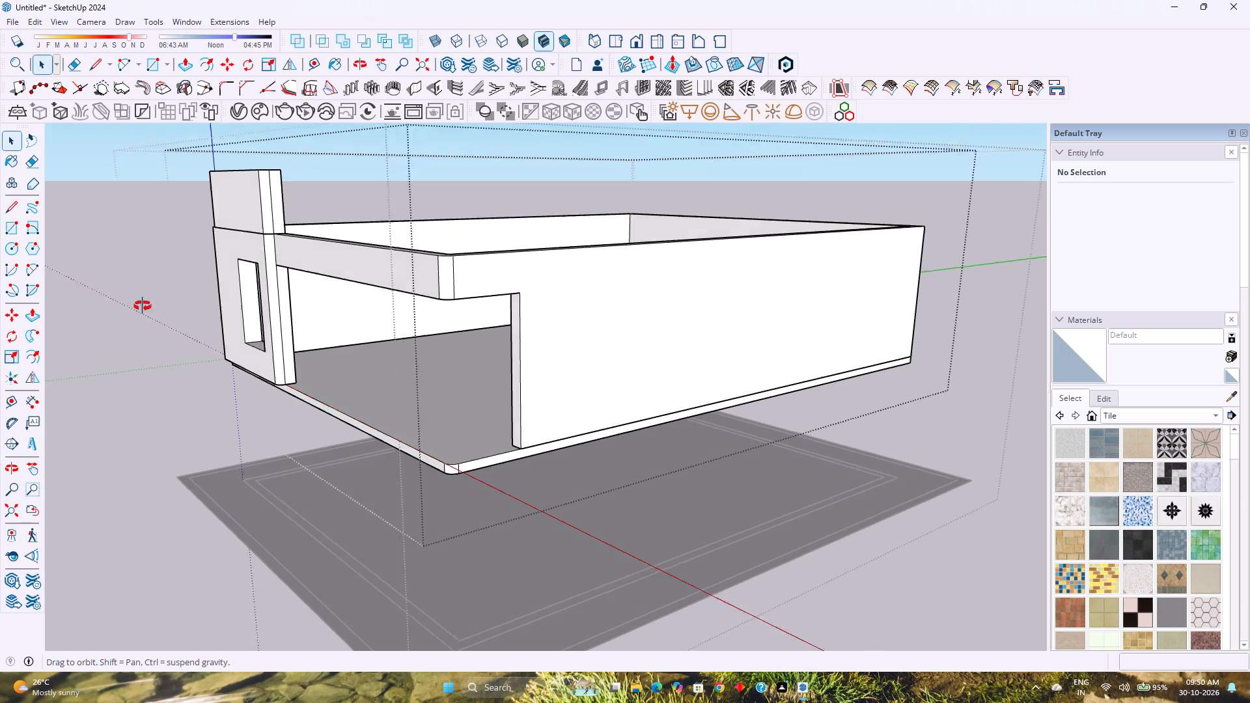
middle_click_drag(143, 306, 448, 267)
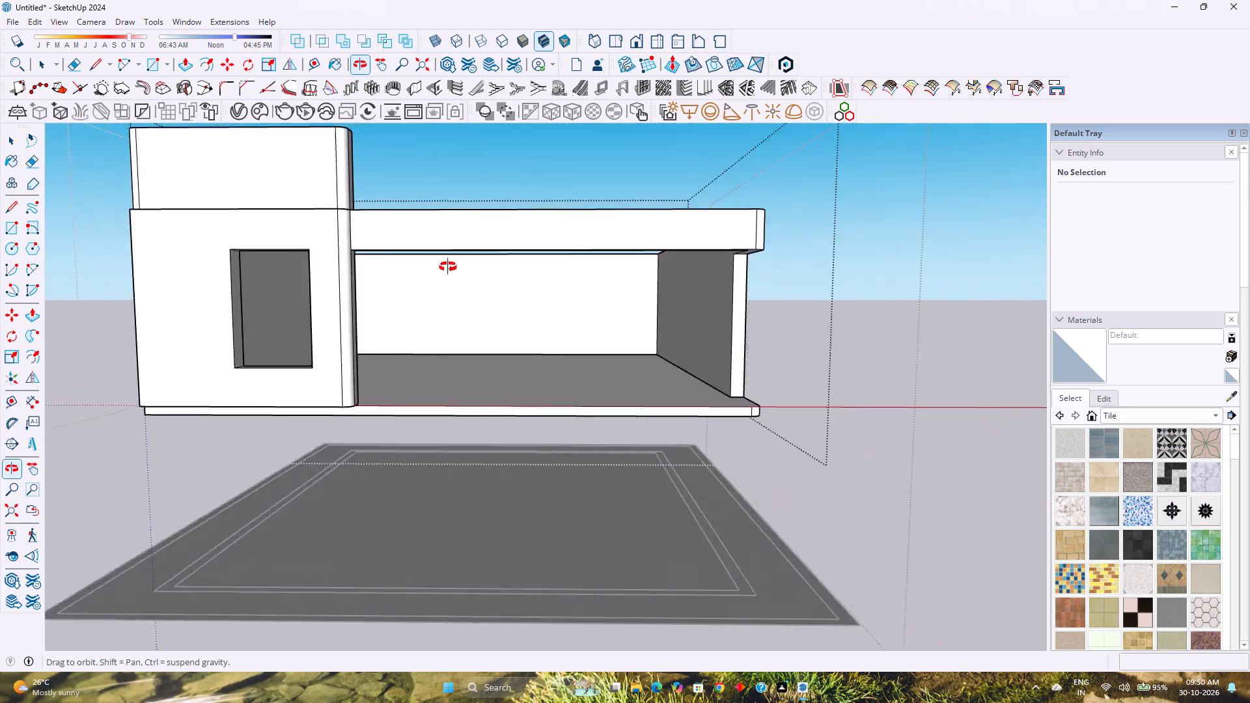
middle_click_drag(448, 267, 410, 273)
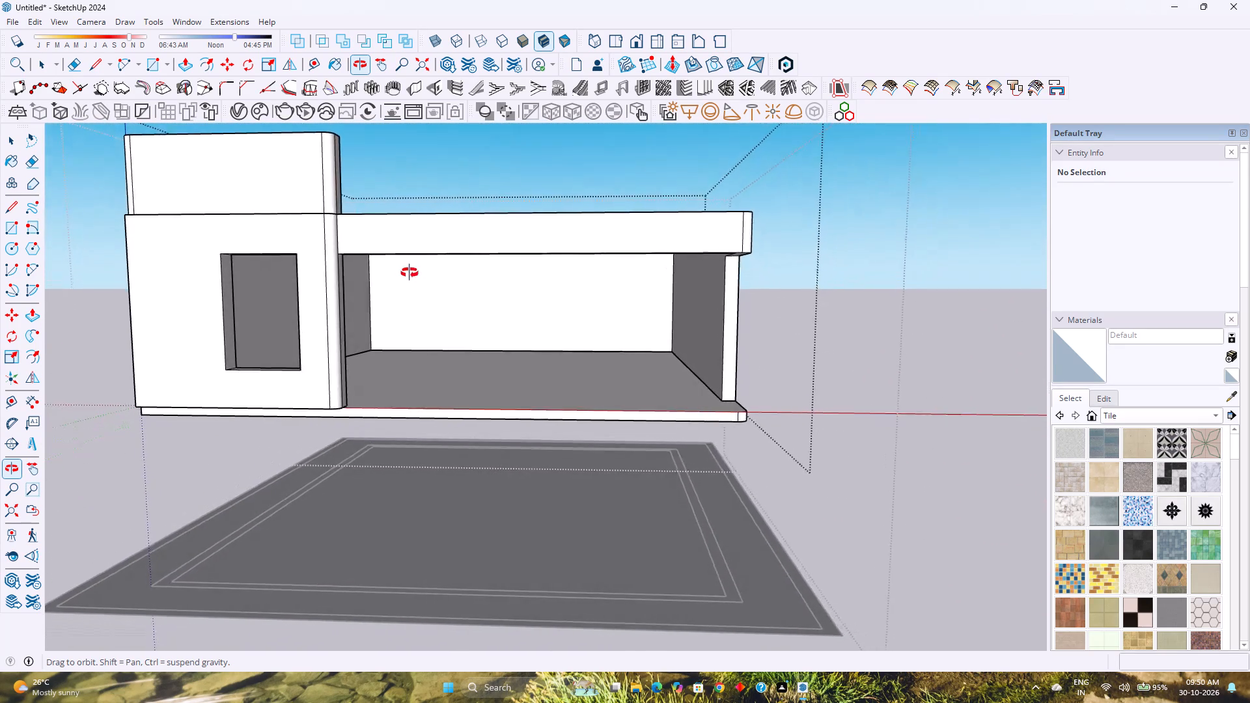
middle_click_drag(410, 273, 395, 267)
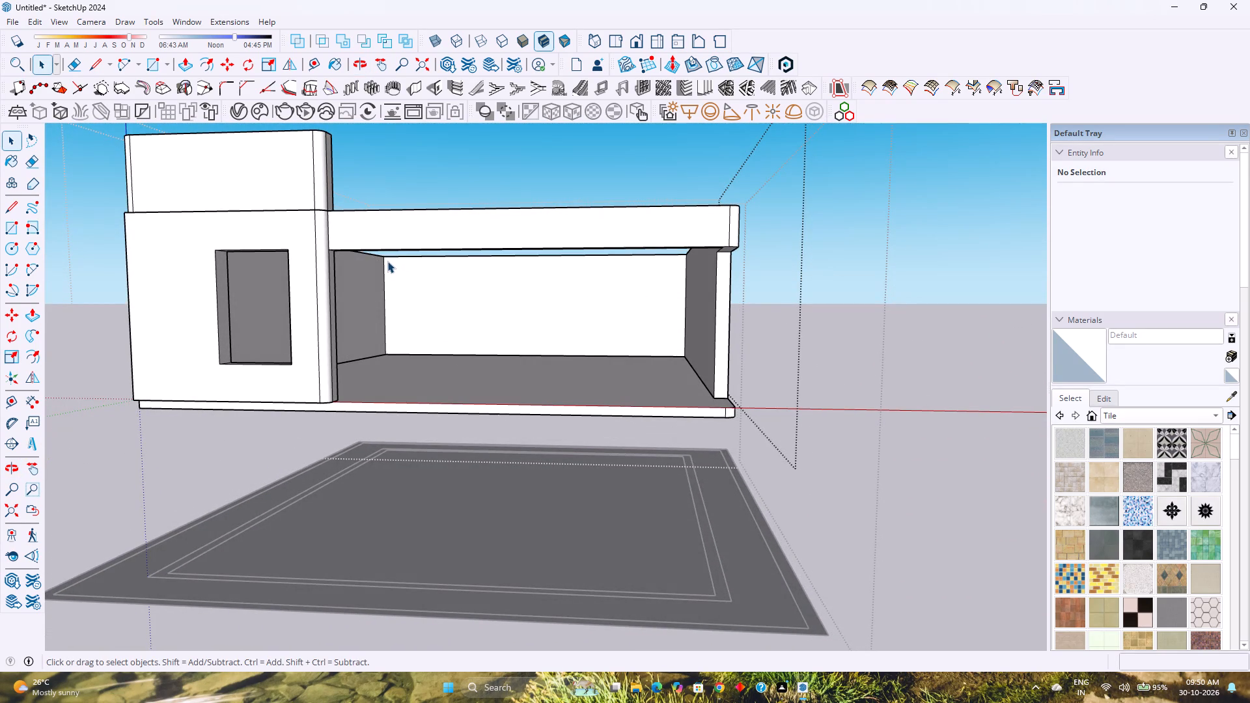
scroll(387, 261, "down", 1)
middle_click_drag(387, 261, 314, 261)
middle_click_drag(314, 224, 300, 297, "shift")
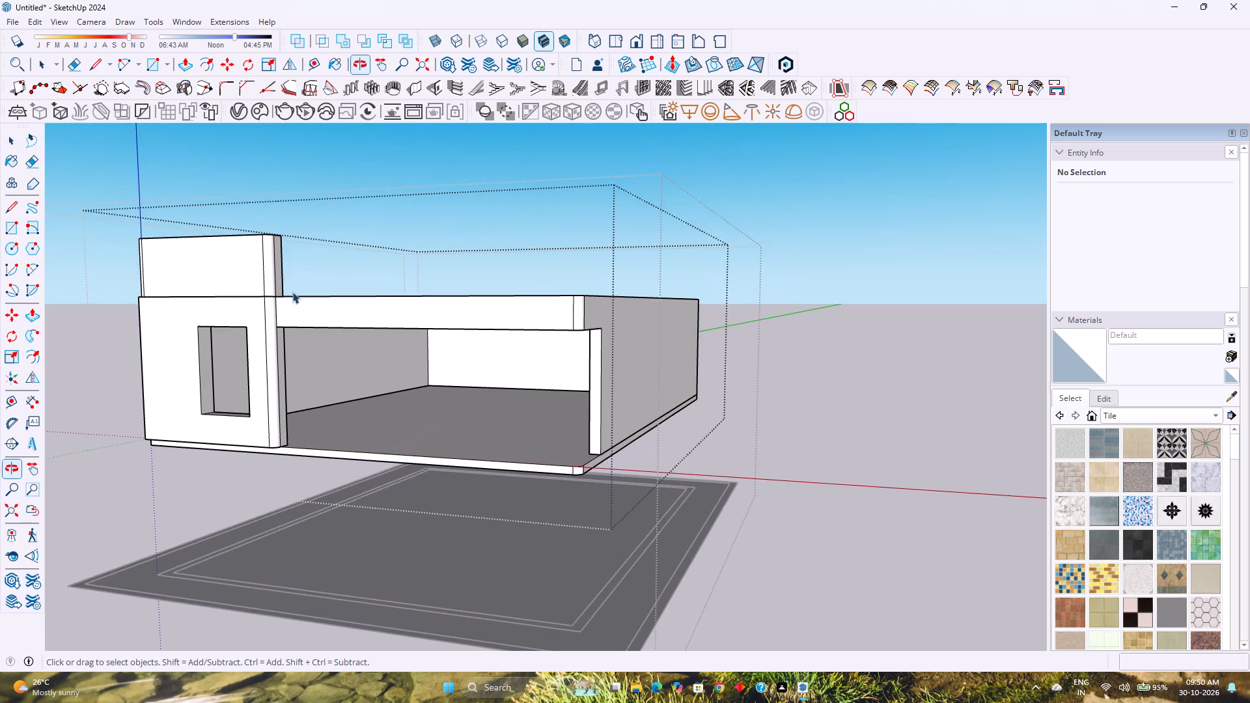
scroll(292, 291, "up", 2)
middle_click_drag(292, 289, 268, 279)
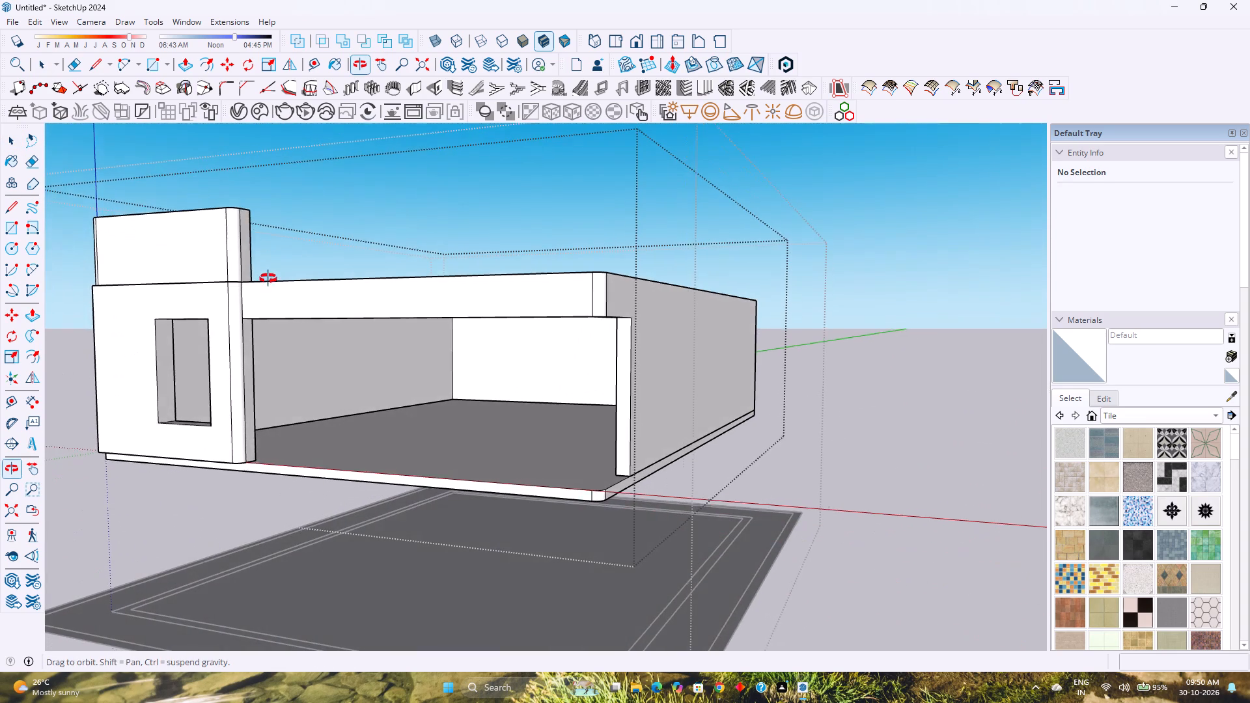
middle_click_drag(268, 279, 269, 279)
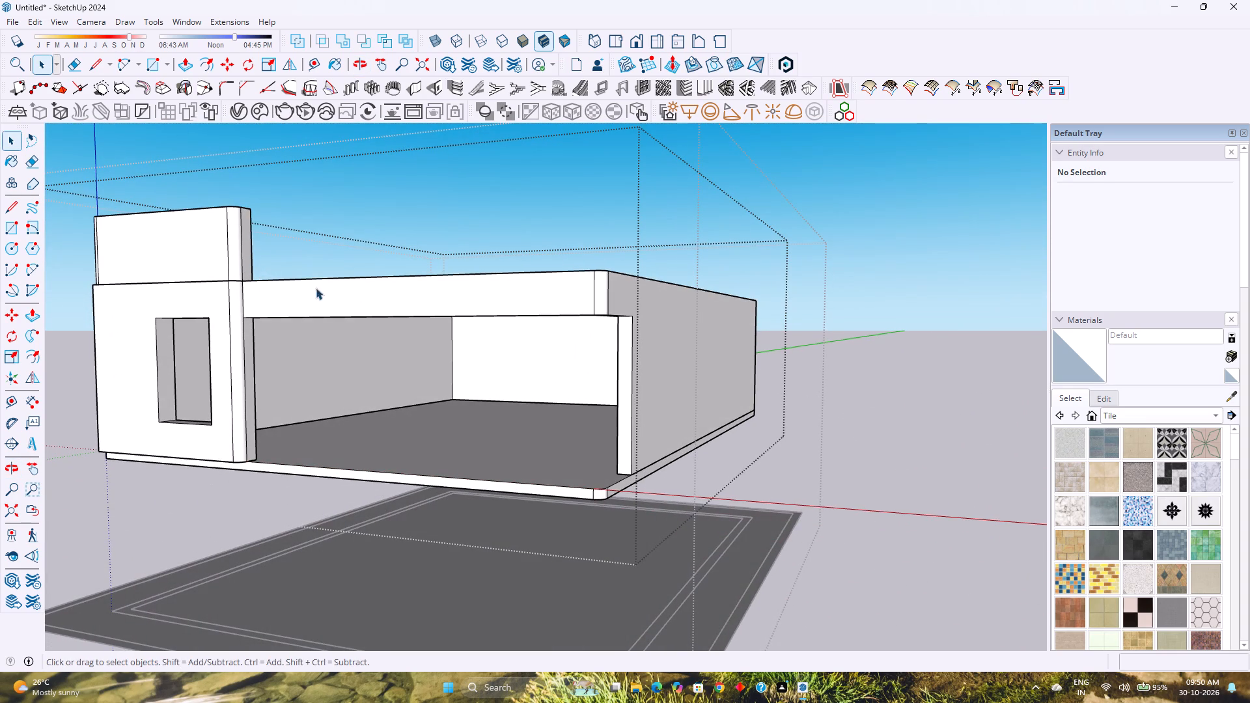
Unhide the last hidden object, the rounded frame around the front facade.
left_click(392, 297)
left_click(29, 18)
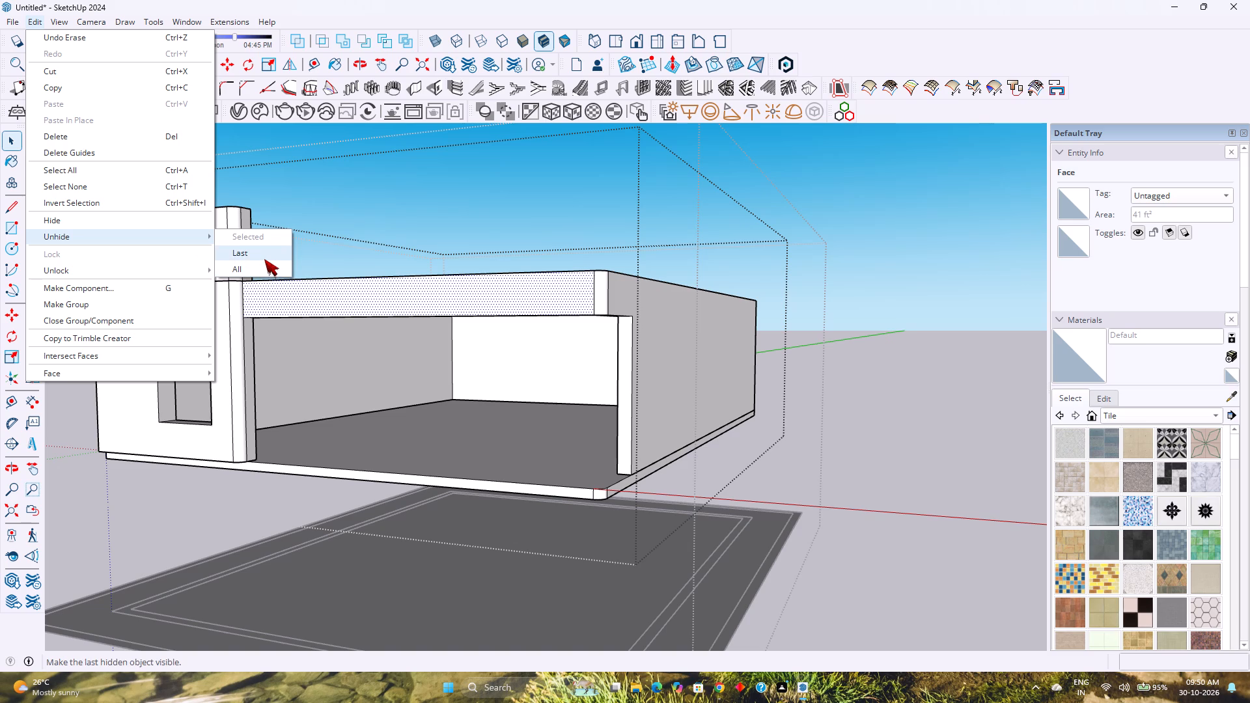
left_click(264, 259)
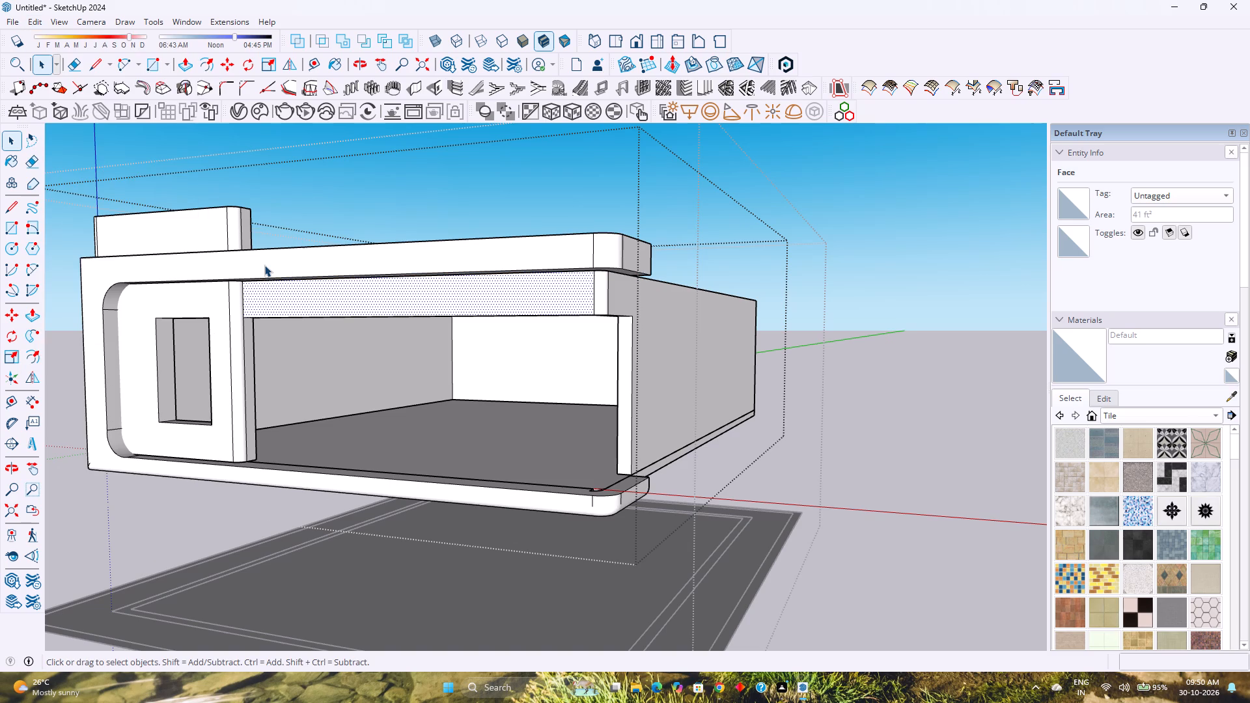
Move the raised wall group 1' 6" straight up along the blue axis, level with the front frame's top.
middle_click_drag(296, 297, 329, 303)
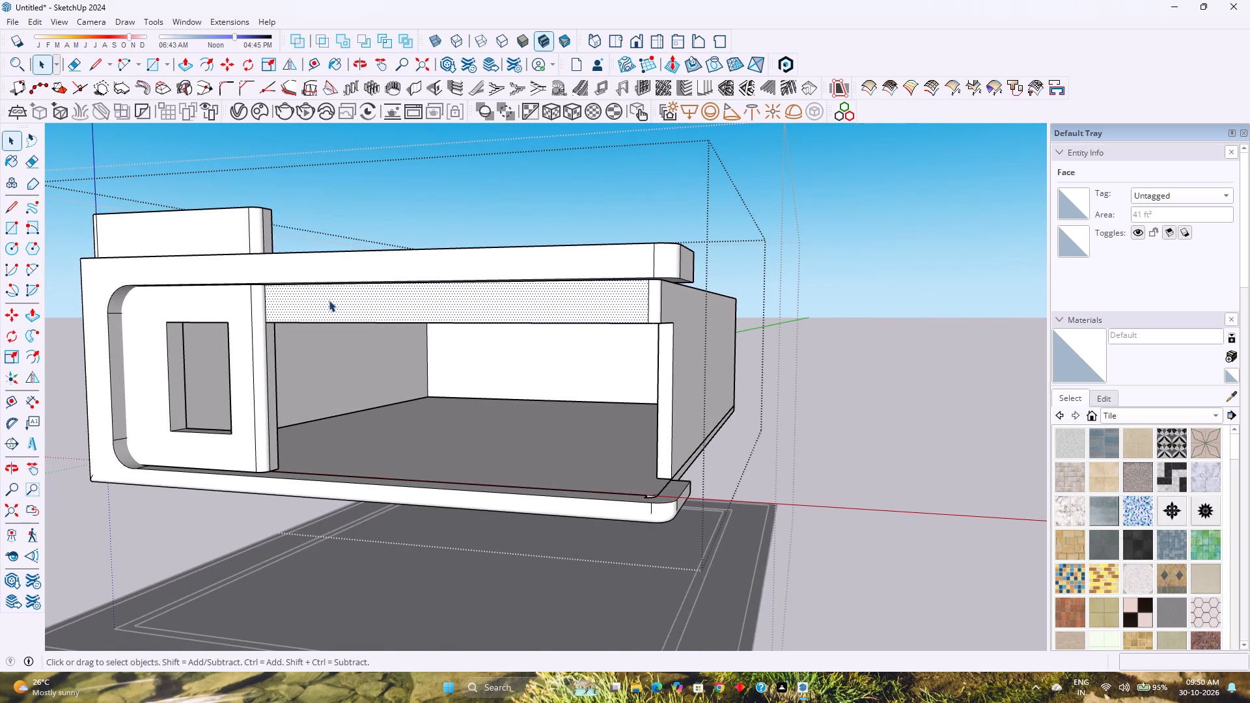
scroll(327, 296, "down", 2)
middle_click_drag(327, 296, 386, 529)
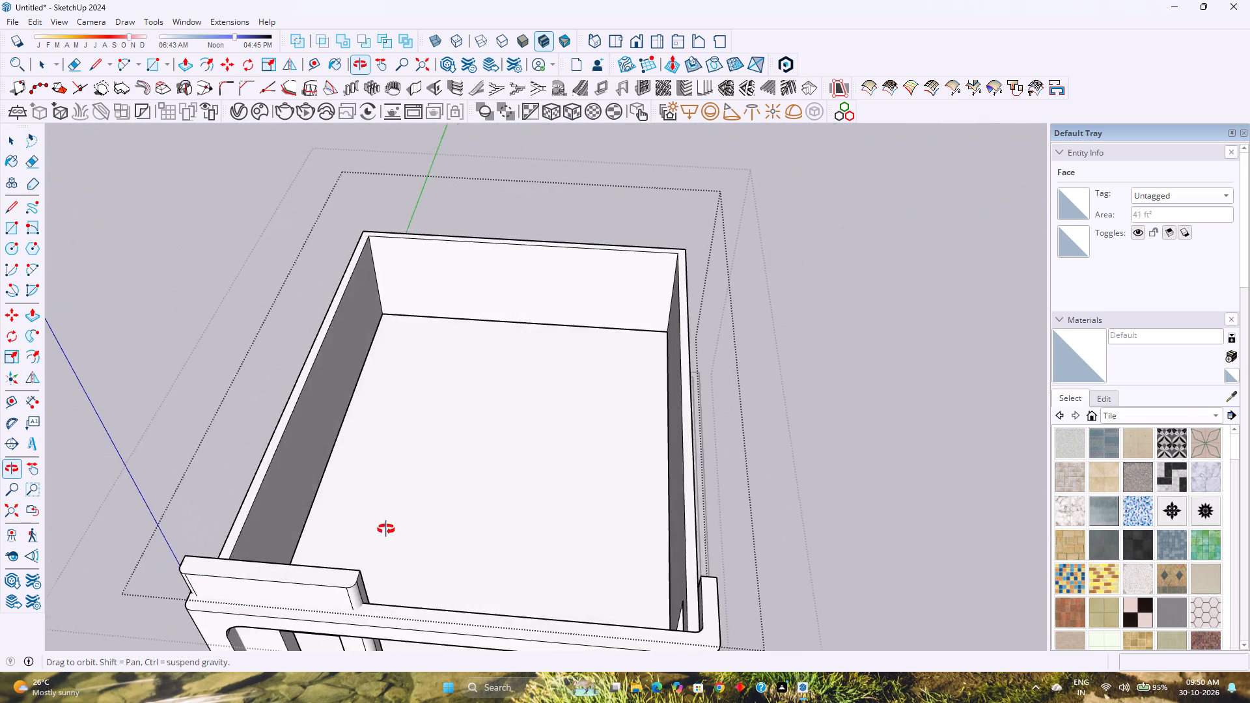
middle_click_drag(386, 529, 210, 435)
left_click(177, 363)
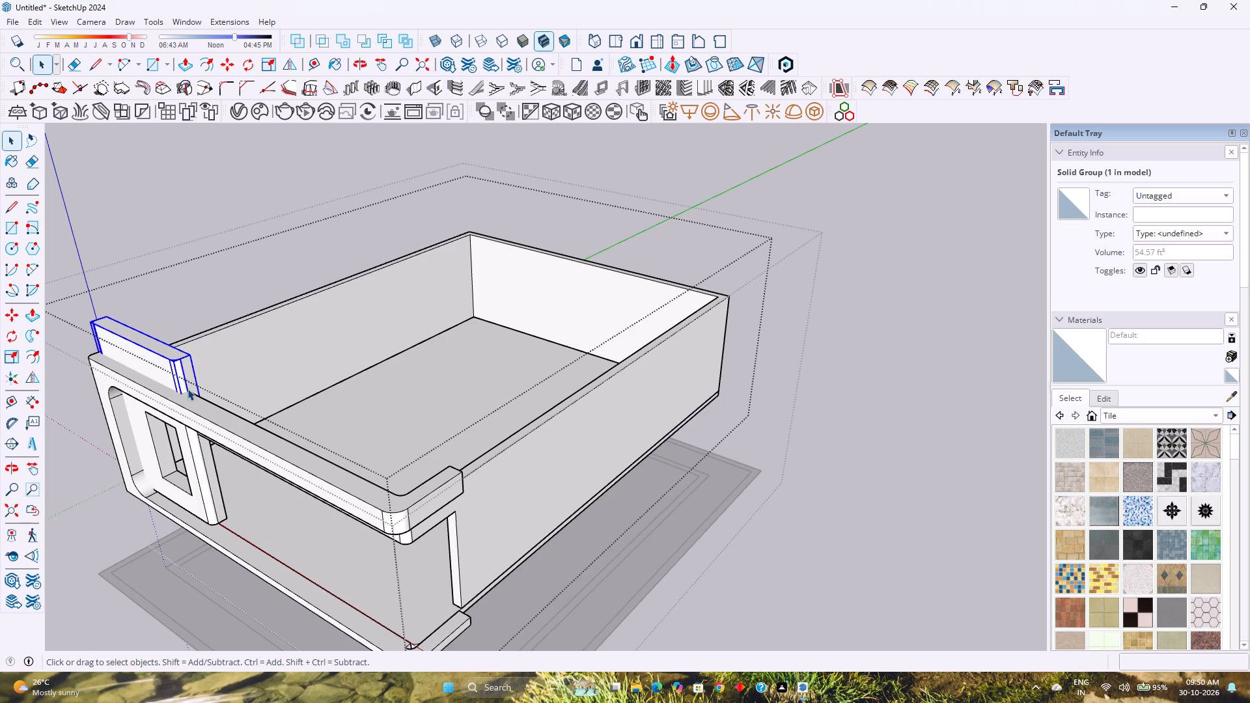
scroll(234, 424, "up", 10)
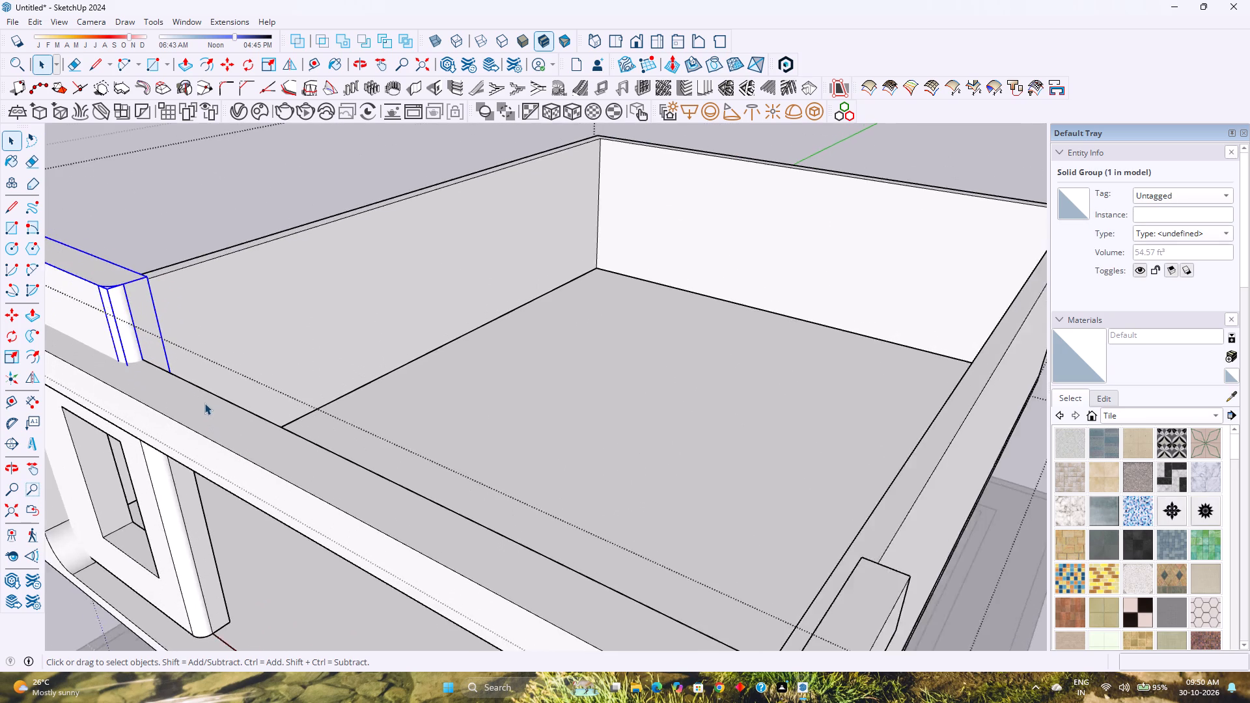
middle_click_drag(204, 403, 0, 409)
middle_click_drag(206, 363, 51, 317)
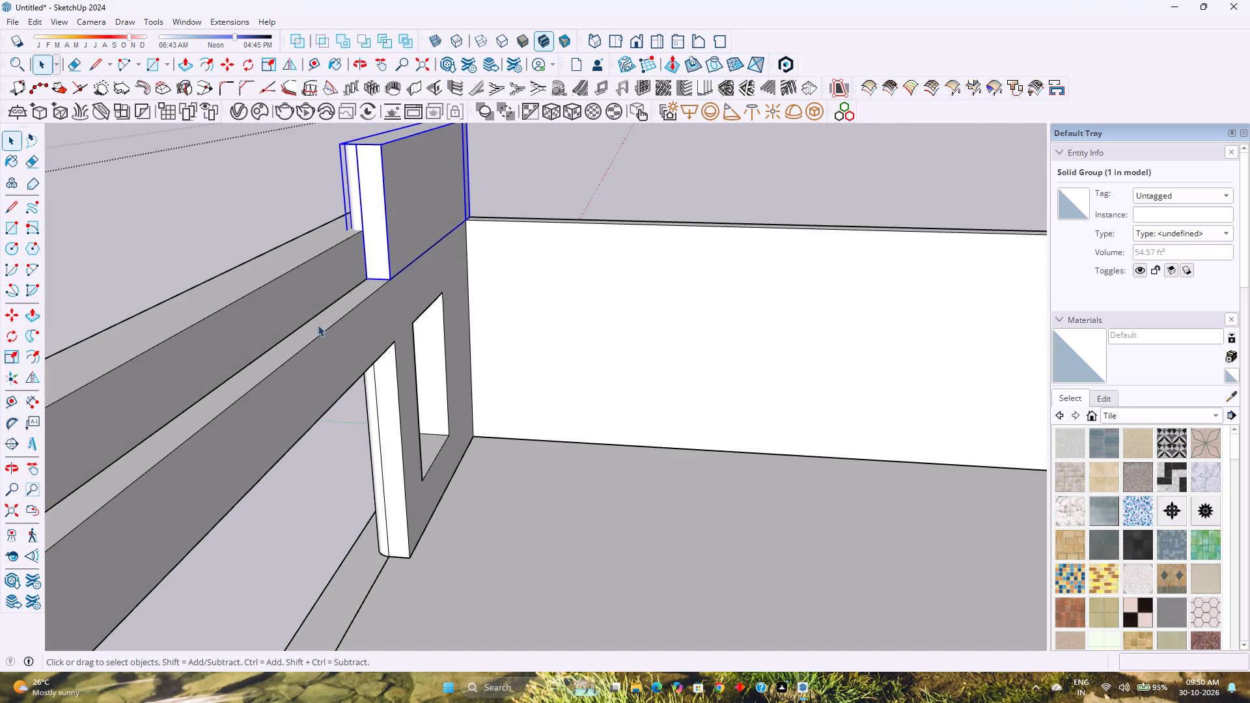
key("m")
left_click(389, 281)
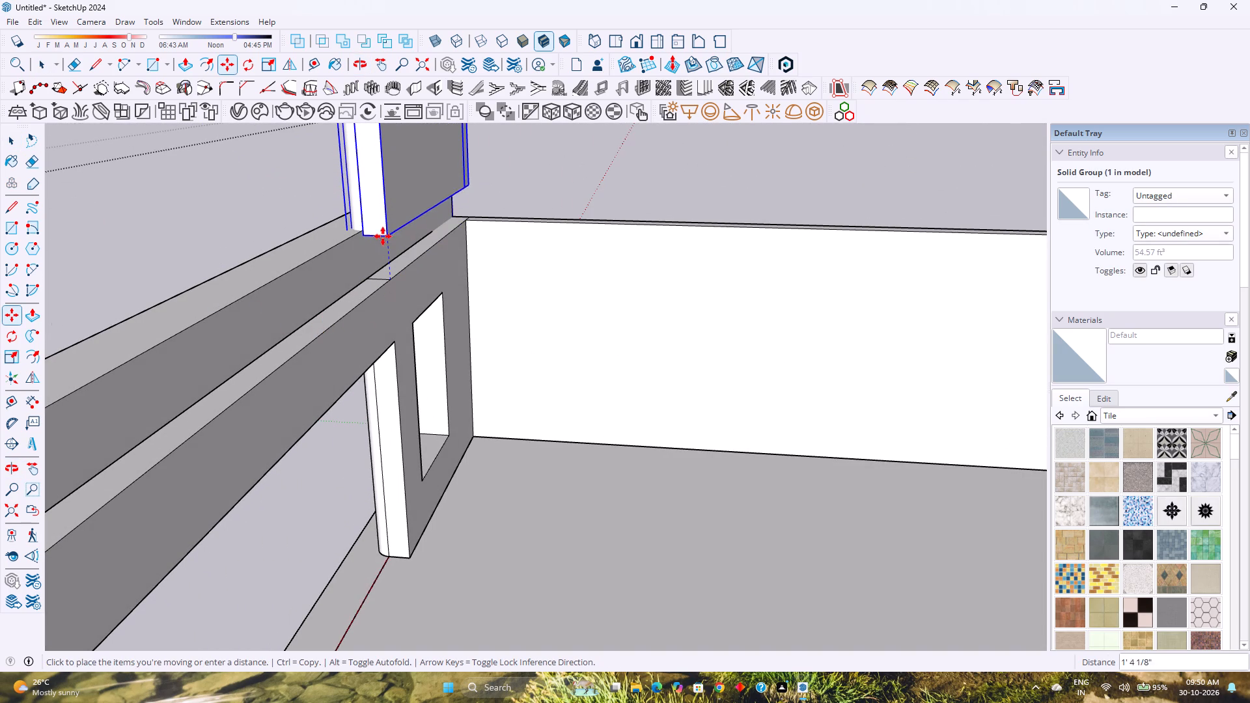
key("Up")
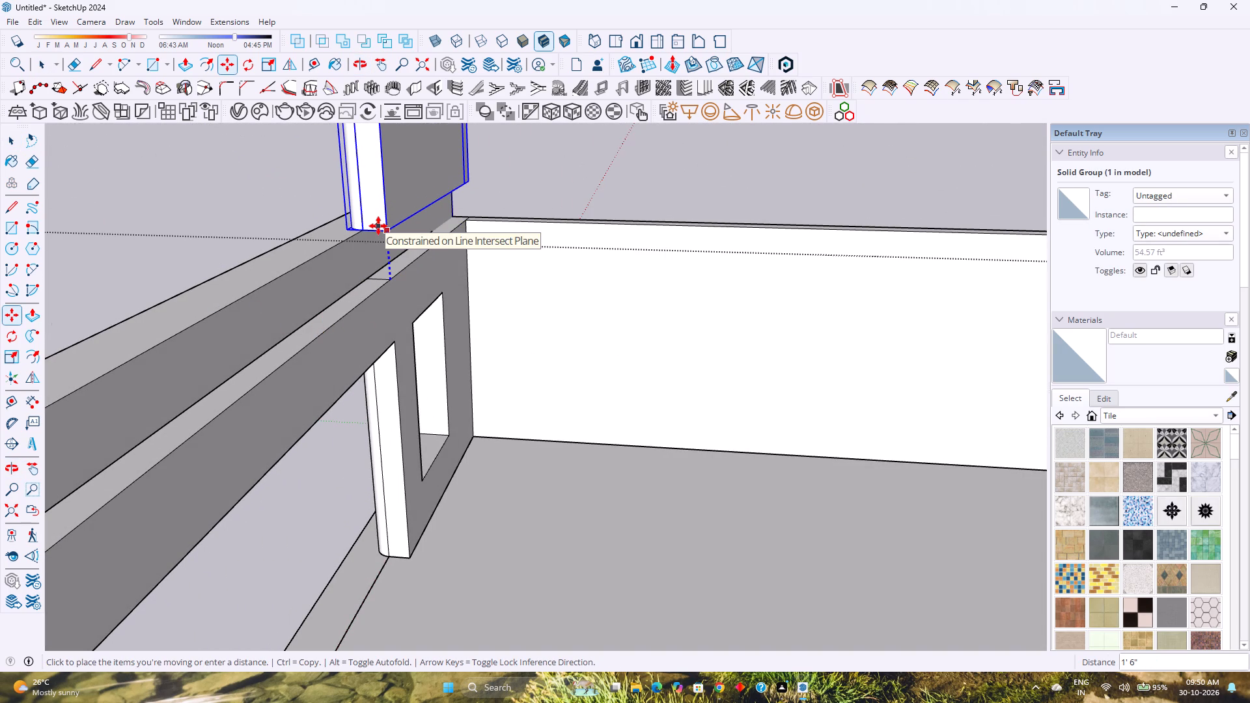
left_click(378, 226)
key("space")
Erase the leftover 9" dividing edge across the front wall's top face beneath the raised wall group.
scroll(376, 280, "up", 4)
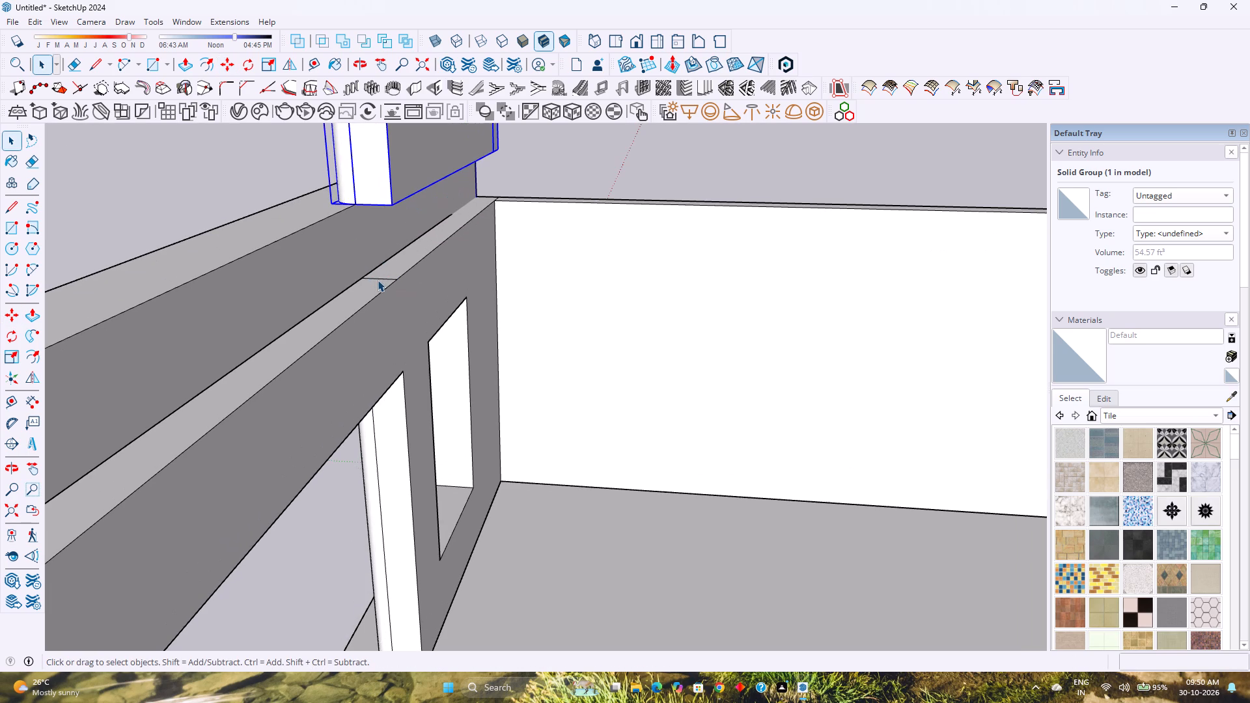
double_click(378, 280)
key("e")
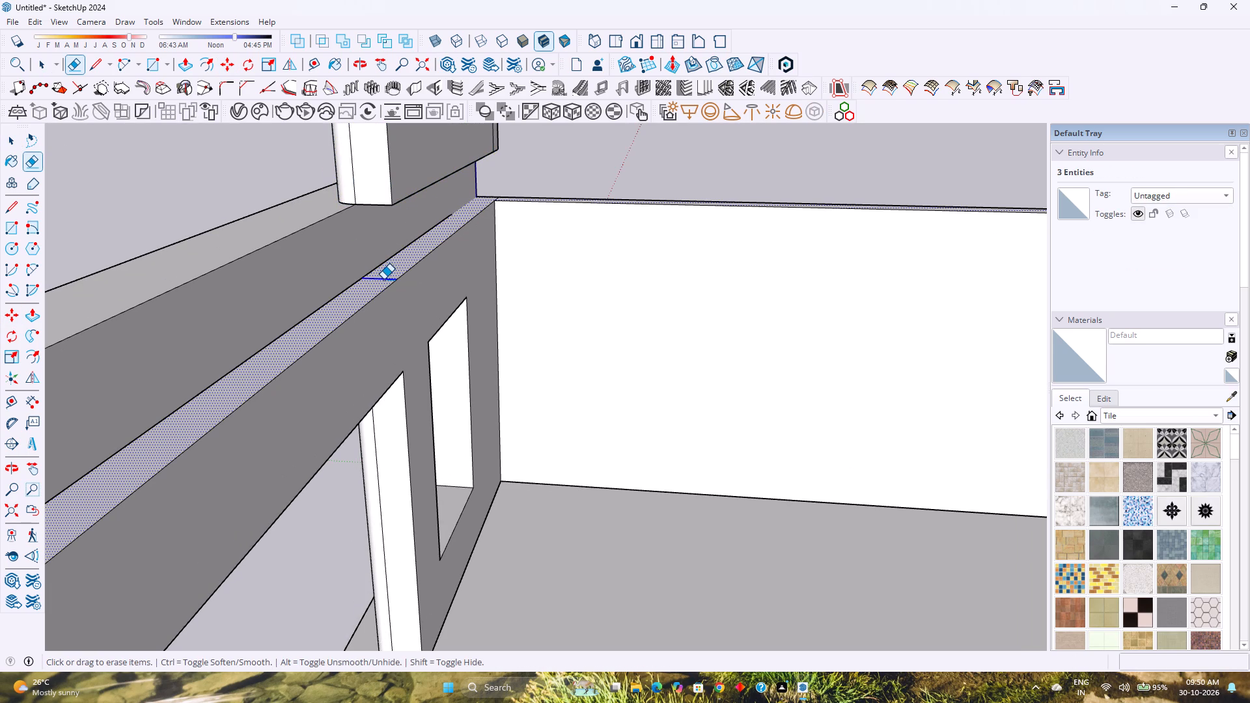
key("Escape")
left_click(383, 279)
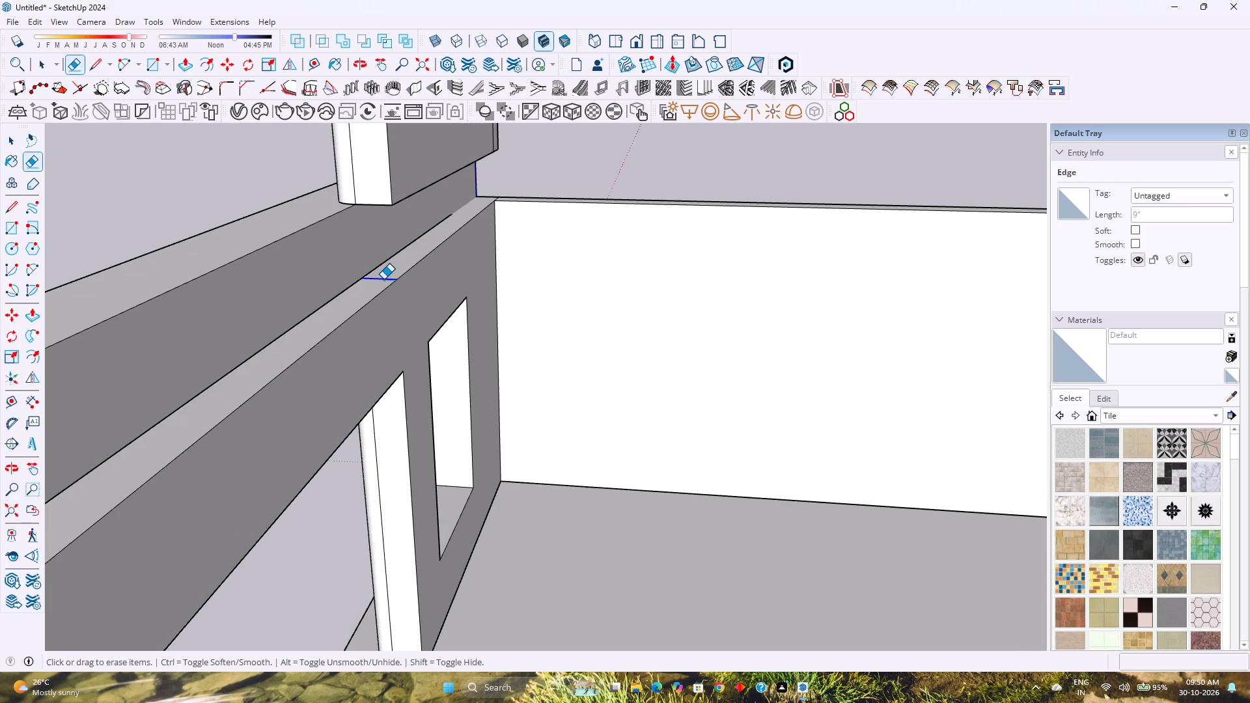
middle_click_drag(449, 255, 415, 344)
middle_click(415, 344)
middle_click_drag(426, 342, 482, 331)
middle_click(462, 340)
middle_click_drag(459, 341, 445, 346)
middle_click(445, 346)
scroll(541, 271, "up", 7)
left_click(538, 279)
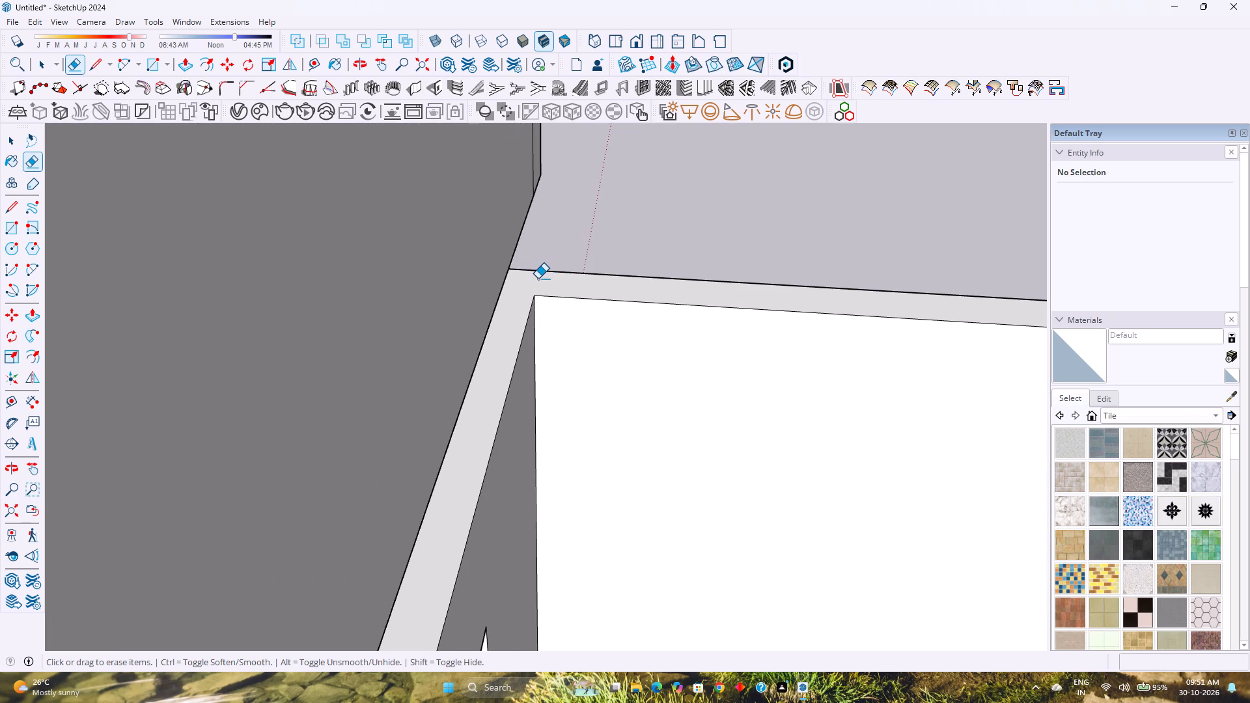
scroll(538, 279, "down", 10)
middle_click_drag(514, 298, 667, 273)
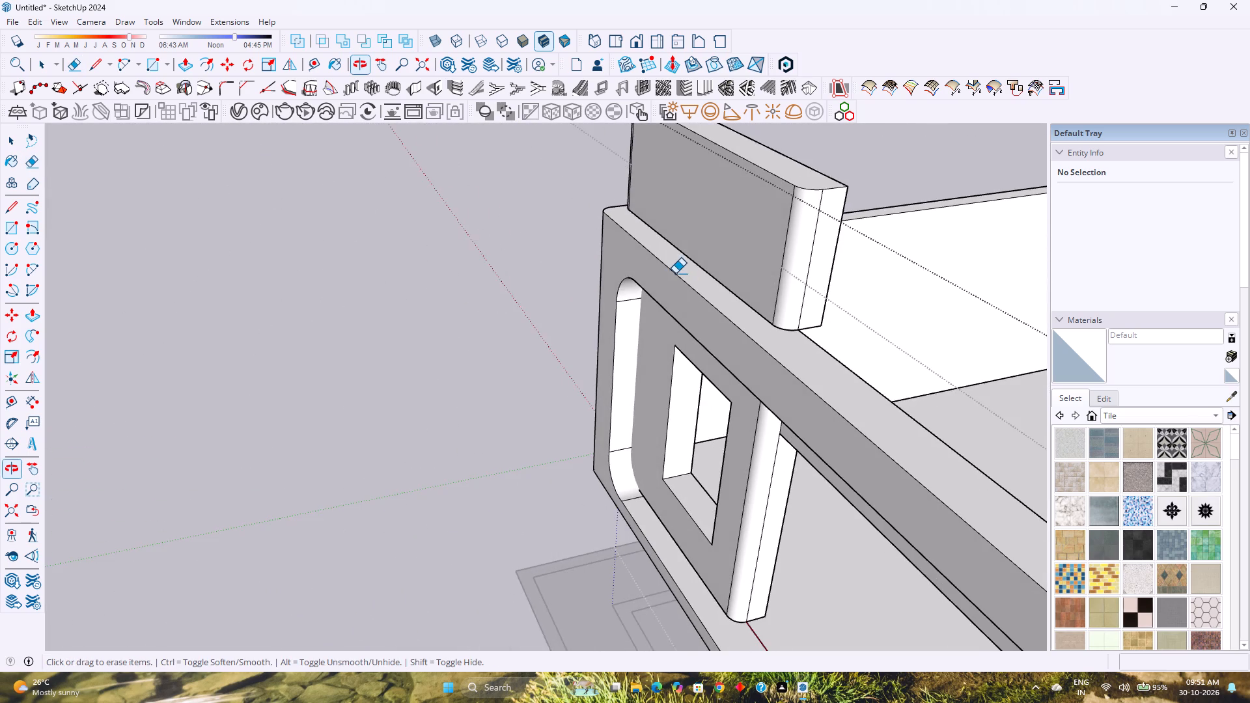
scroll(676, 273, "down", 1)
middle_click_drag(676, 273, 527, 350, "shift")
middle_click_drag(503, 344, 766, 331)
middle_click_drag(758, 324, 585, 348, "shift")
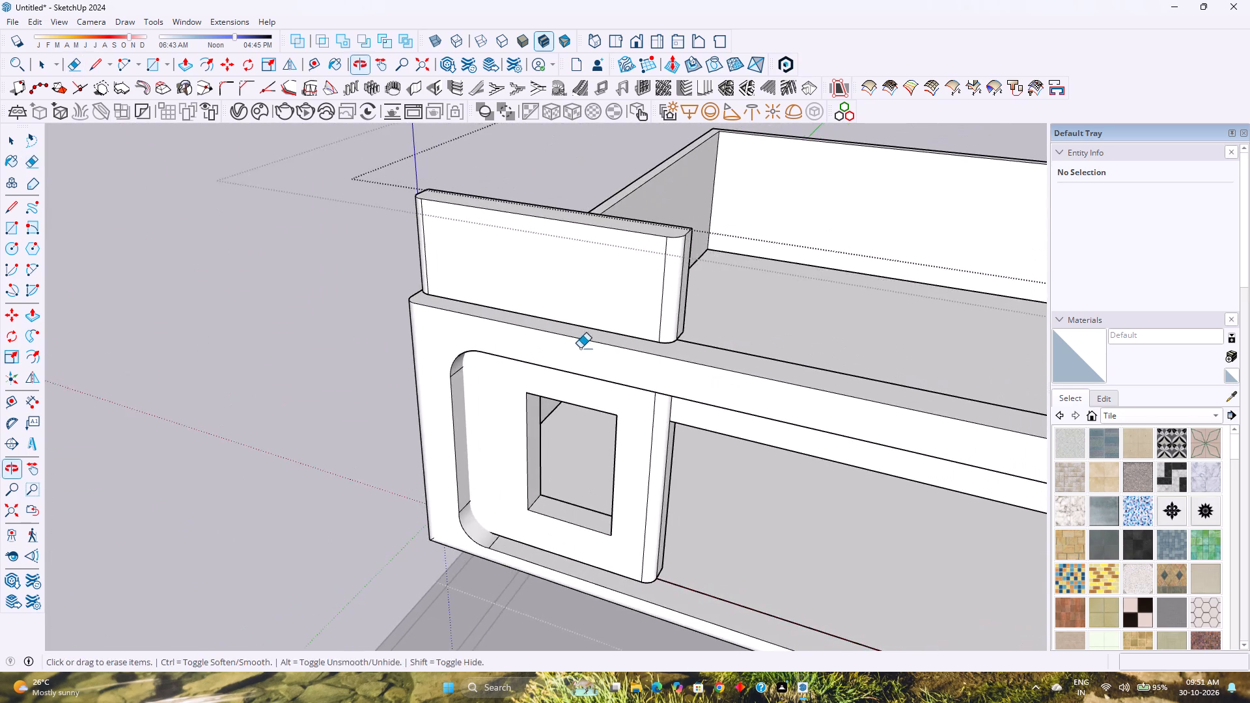
Examine the raised wall block's junction with the front frame and the whole facade from above, the front and below.
middle_click_drag(559, 342, 831, 344)
scroll(368, 342, "up", 3)
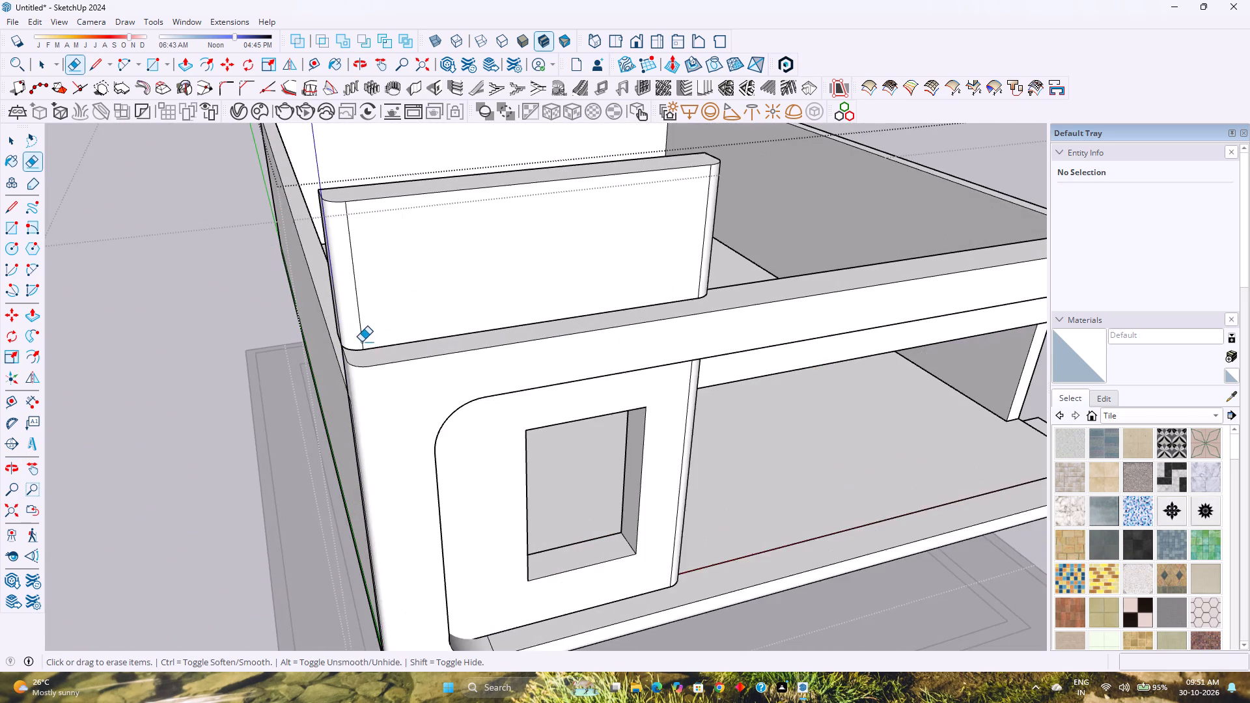
scroll(361, 342, "up", 4)
middle_click_drag(355, 342, 258, 318)
scroll(258, 318, "down", 2)
middle_click_drag(529, 310, 342, 260)
scroll(459, 316, "up", 2)
middle_click_drag(554, 376, 447, 279, "shift")
scroll(447, 272, "down", 1)
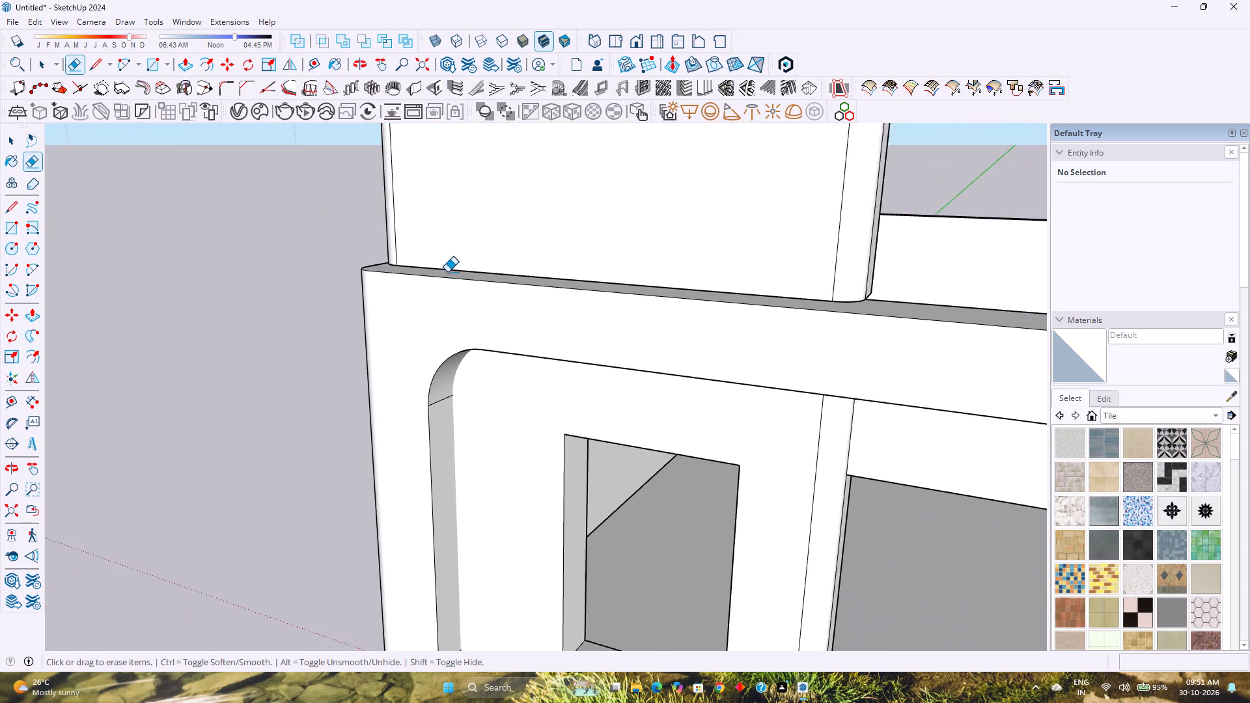
scroll(447, 272, "down", 5)
middle_click_drag(552, 277, 430, 307, "shift")
middle_click(430, 307, "shift")
scroll(443, 307, "up", 1)
scroll(443, 307, "down", 8)
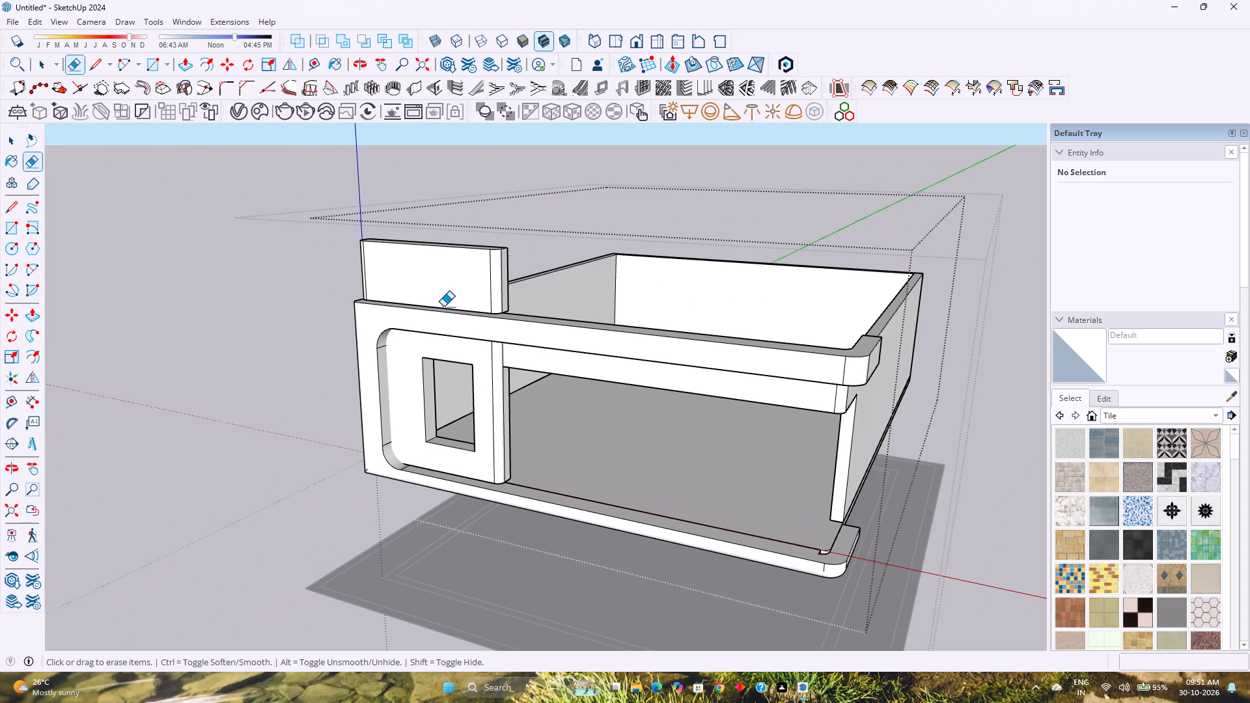
key("space")
key("Escape")
middle_click_drag(454, 324, 479, 238)
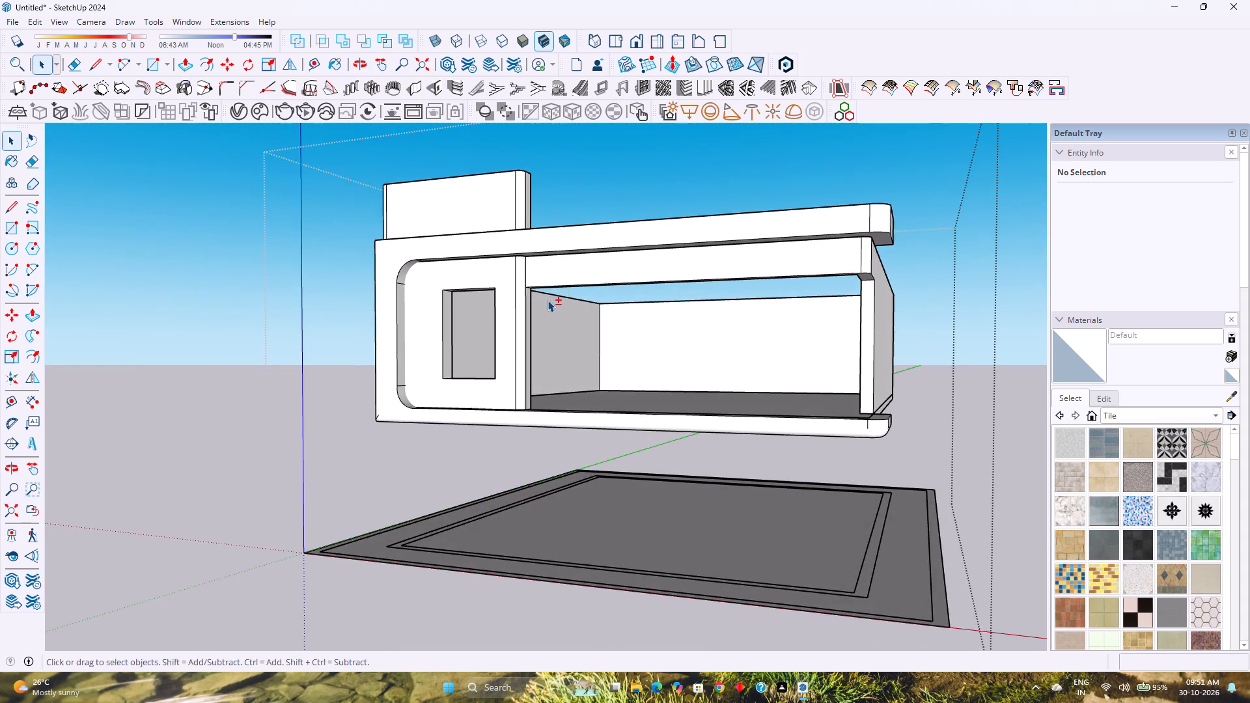
middle_click_drag(548, 301, 467, 322, "shift")
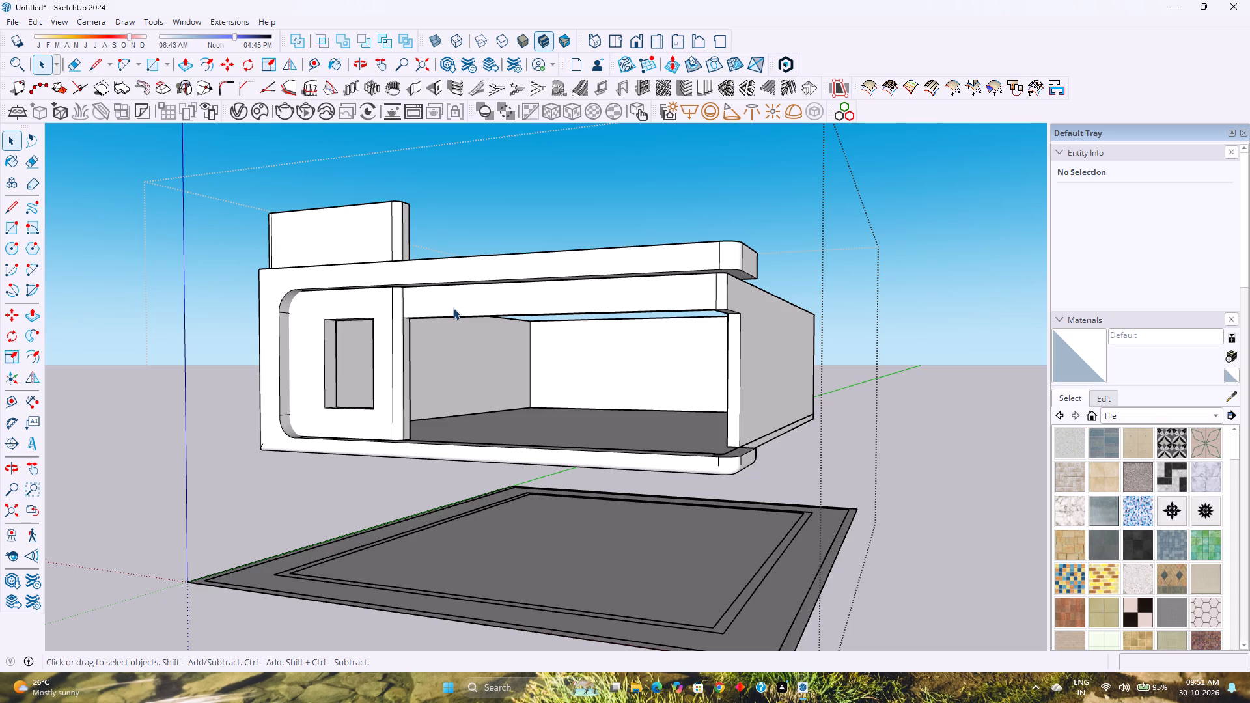
middle_click_drag(465, 328, 441, 316)
scroll(403, 320, "up", 2)
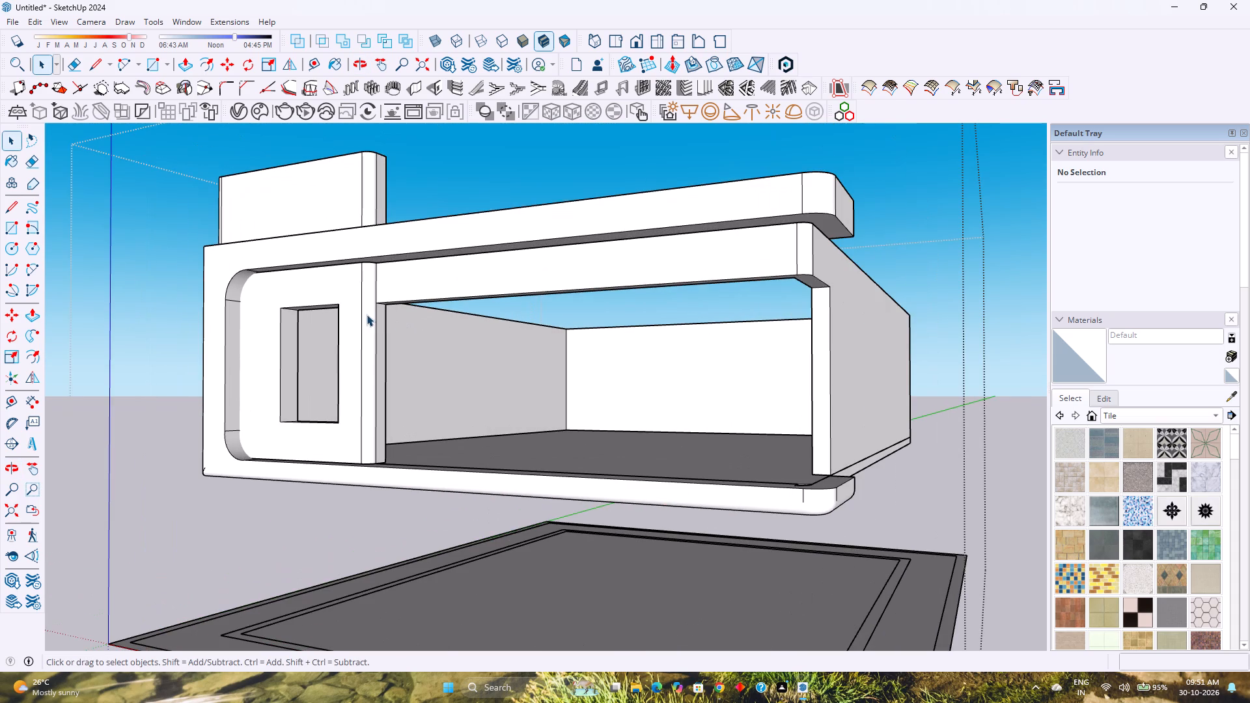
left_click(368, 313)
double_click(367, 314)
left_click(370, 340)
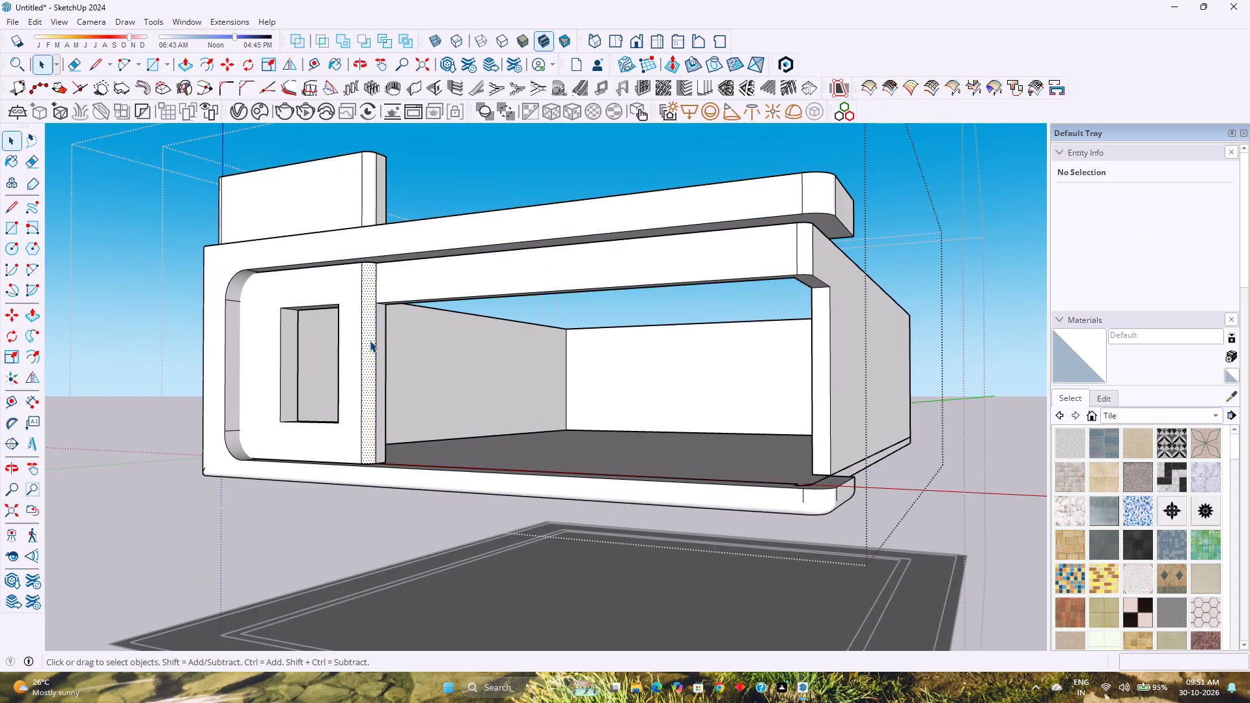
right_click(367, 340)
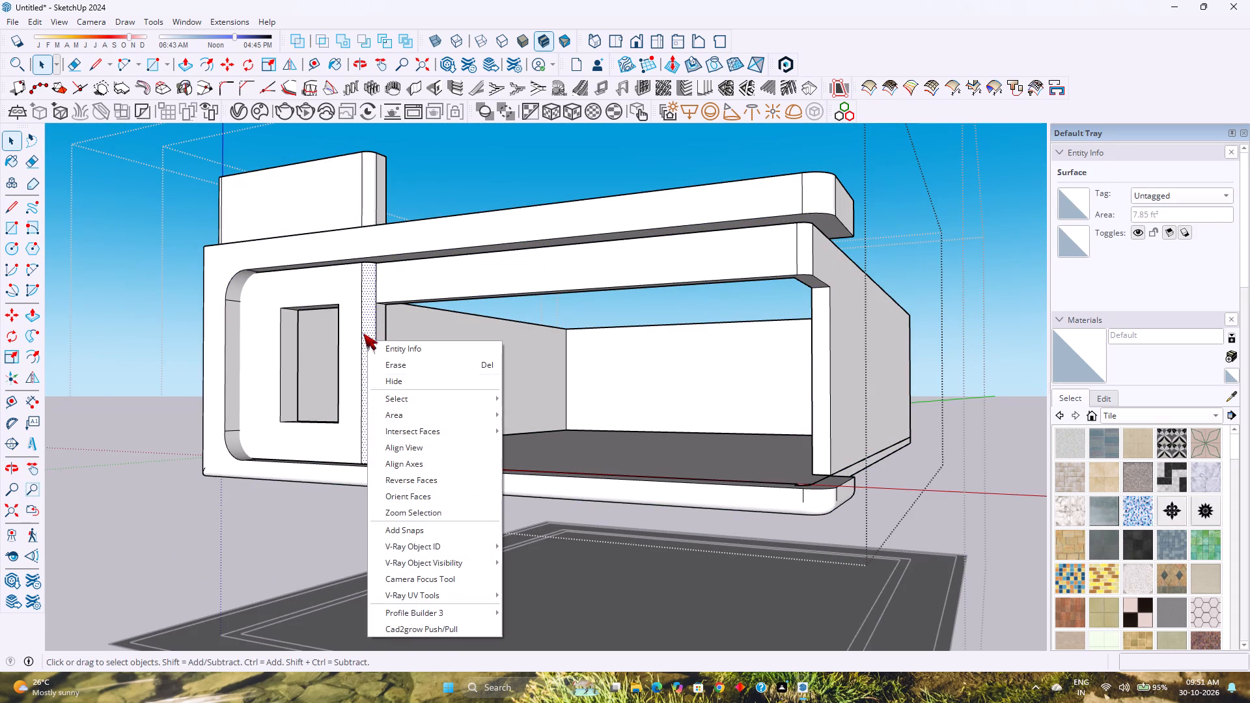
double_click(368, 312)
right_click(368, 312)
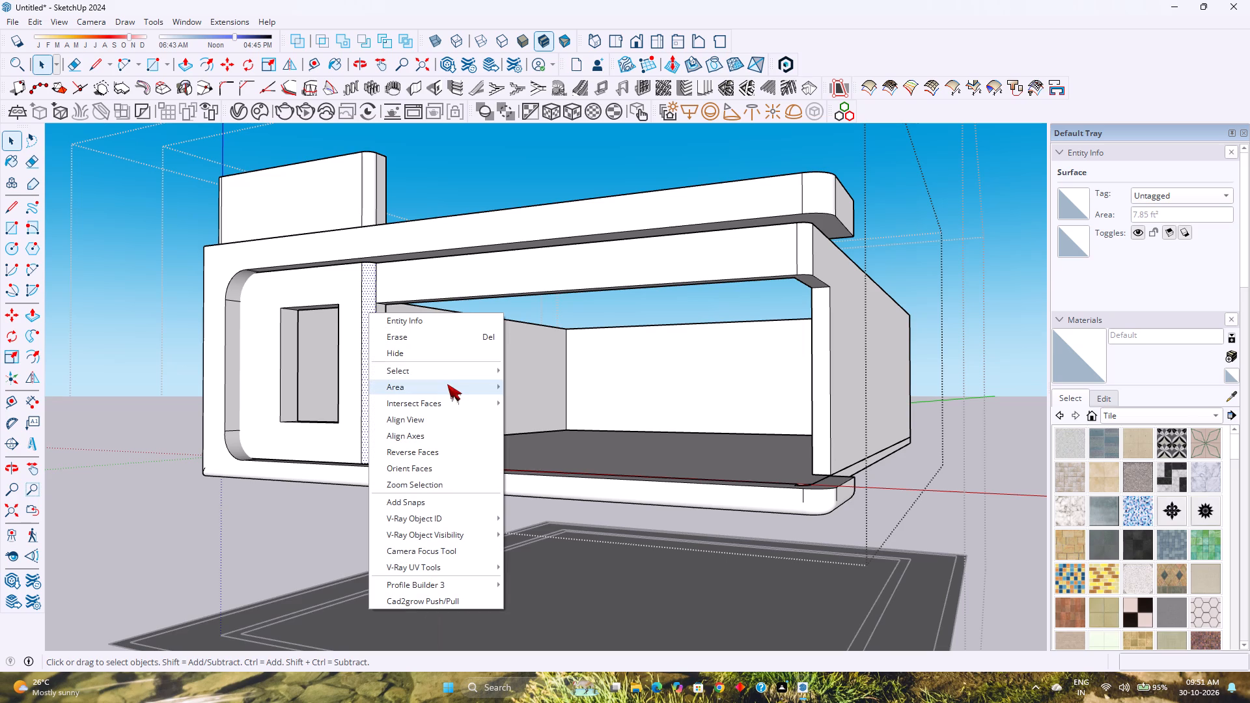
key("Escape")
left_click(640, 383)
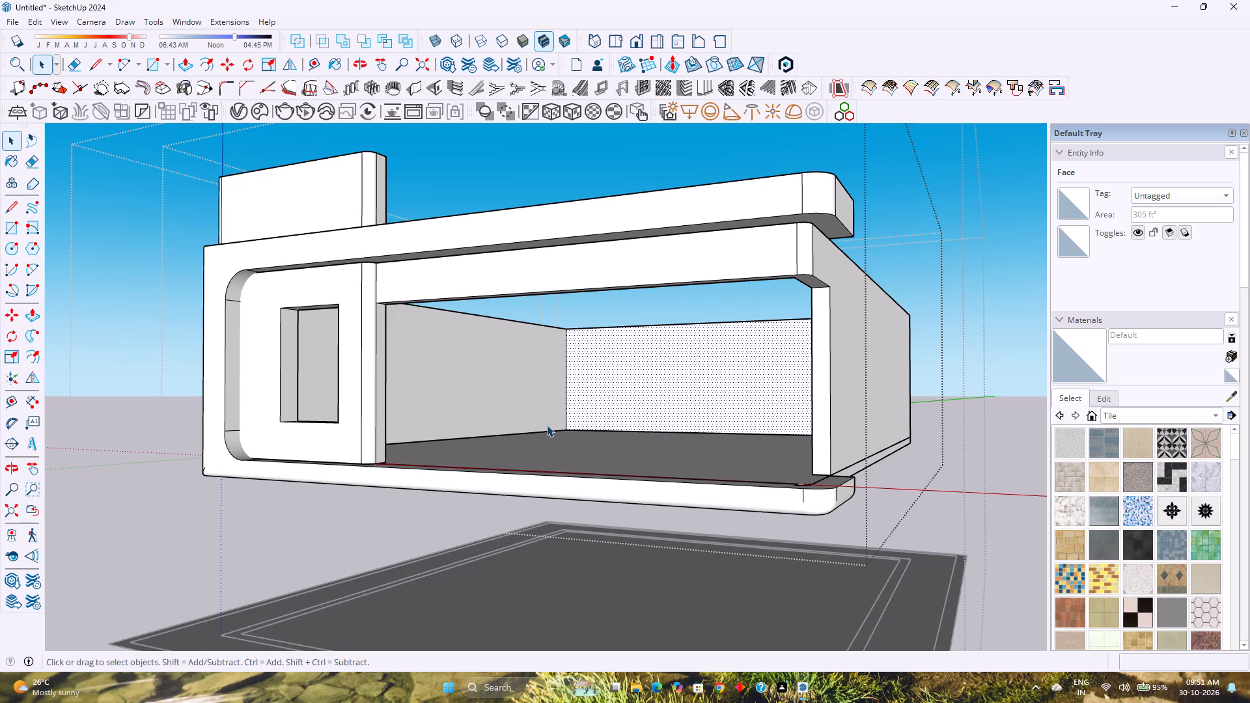
Examine the frame's lower rounded corner and the gap beside the floor slab from above and below.
middle_click_drag(551, 438, 476, 477)
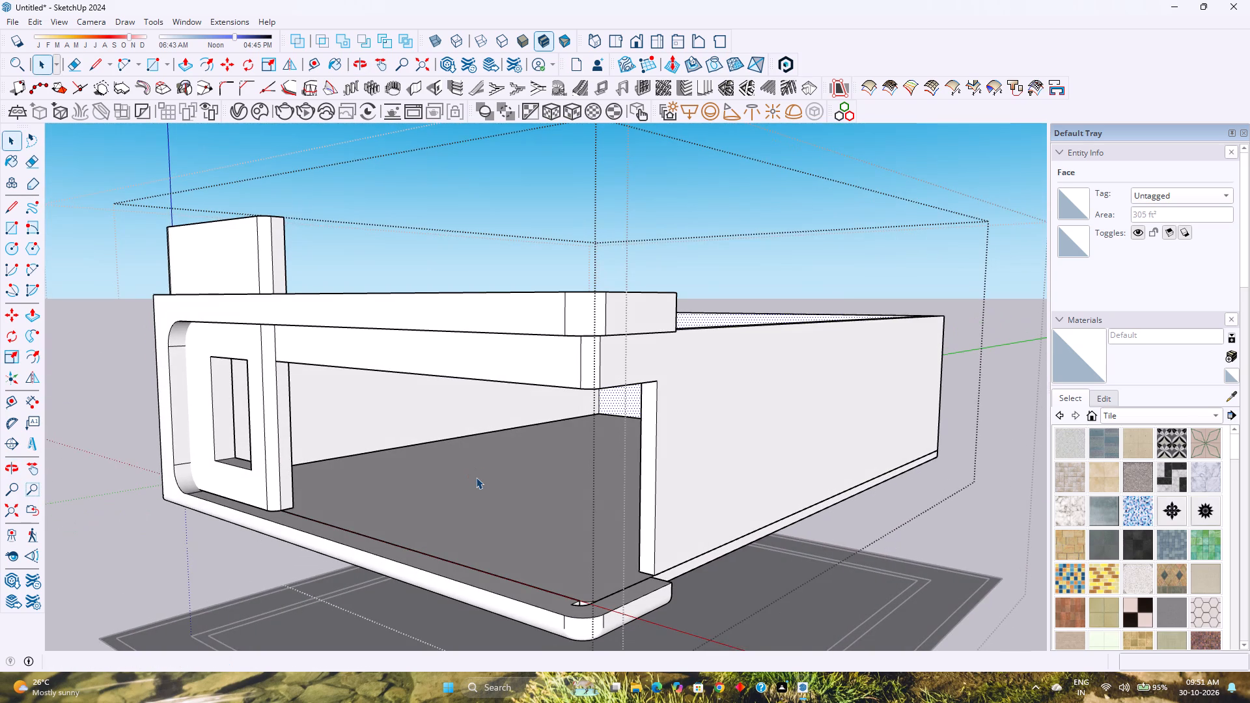
middle_click_drag(476, 480, 508, 429, "shift")
middle_click_drag(521, 448, 398, 496)
middle_click_drag(363, 533, 455, 428, "shift")
scroll(369, 517, "up", 1, "shift")
scroll(387, 547, "up", 2)
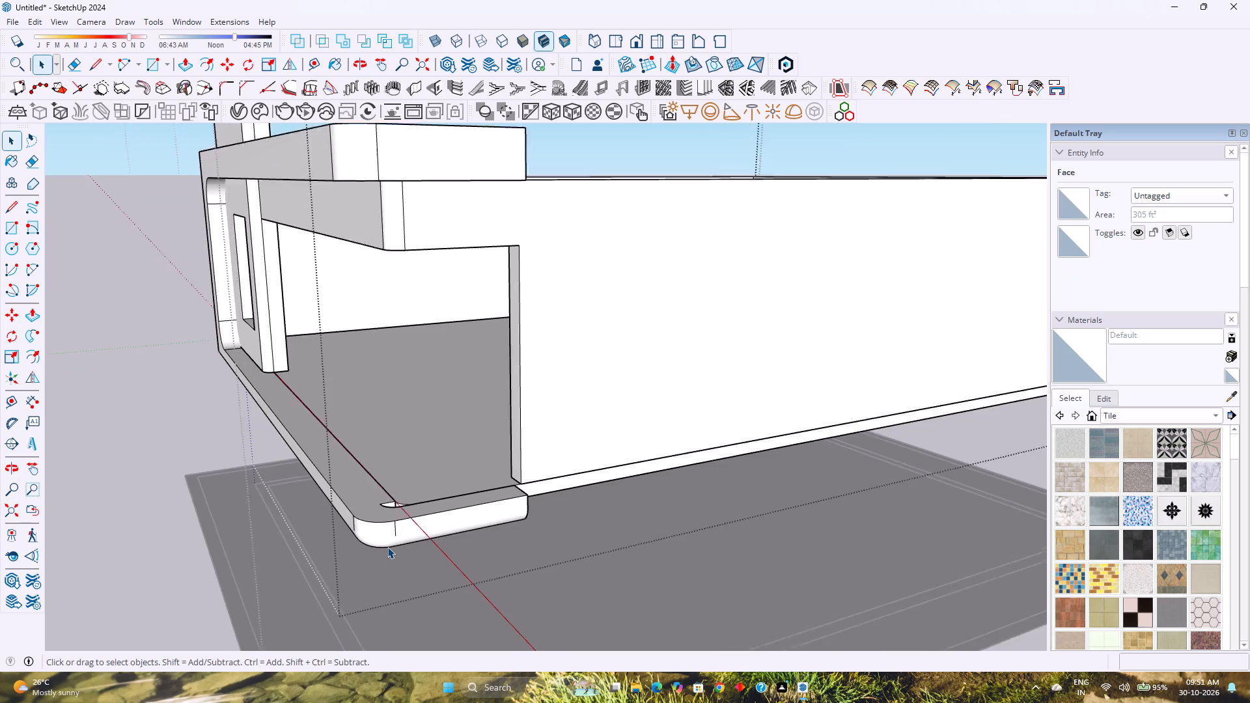
scroll(387, 547, "up", 5)
middle_click_drag(418, 491, 249, 570)
scroll(365, 488, "up", 3)
scroll(365, 488, "down", 2)
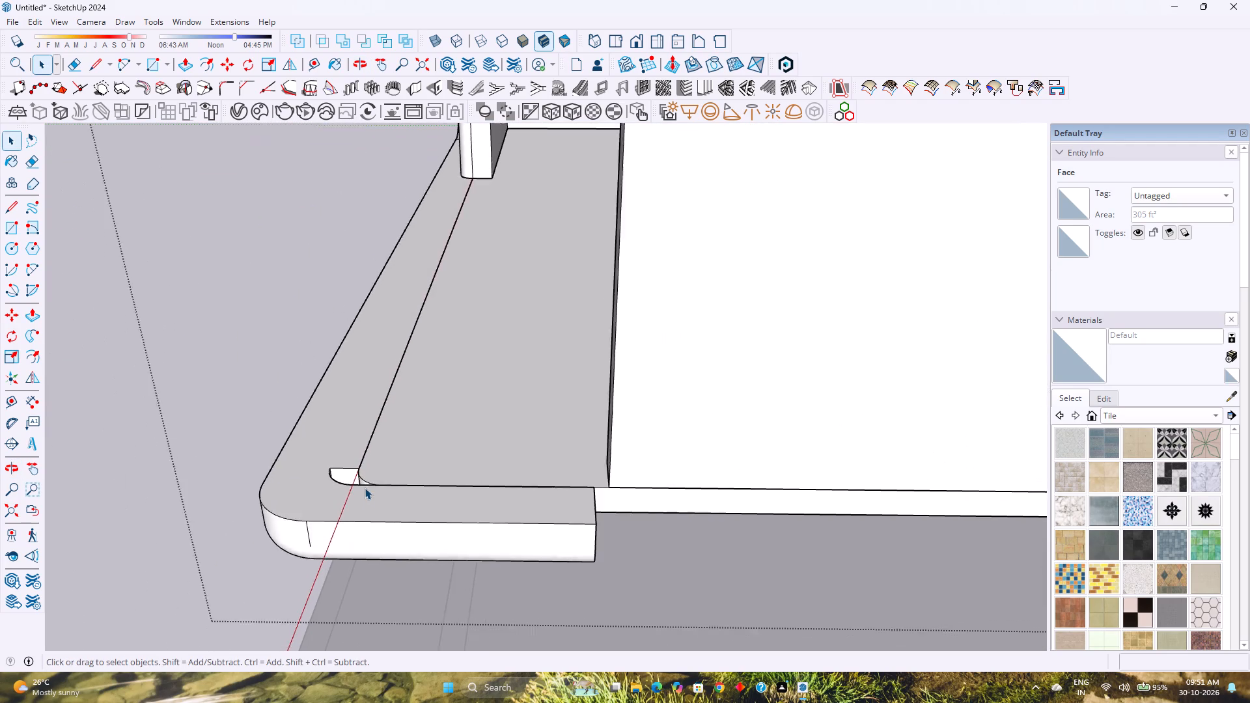
scroll(365, 488, "down", 11)
scroll(365, 488, "up", 1)
scroll(365, 488, "down", 4)
middle_click_drag(365, 488, 609, 328)
middle_click_drag(613, 330, 553, 420, "shift")
middle_click_drag(527, 440, 701, 271)
middle_click(701, 271)
scroll(743, 300, "up", 7)
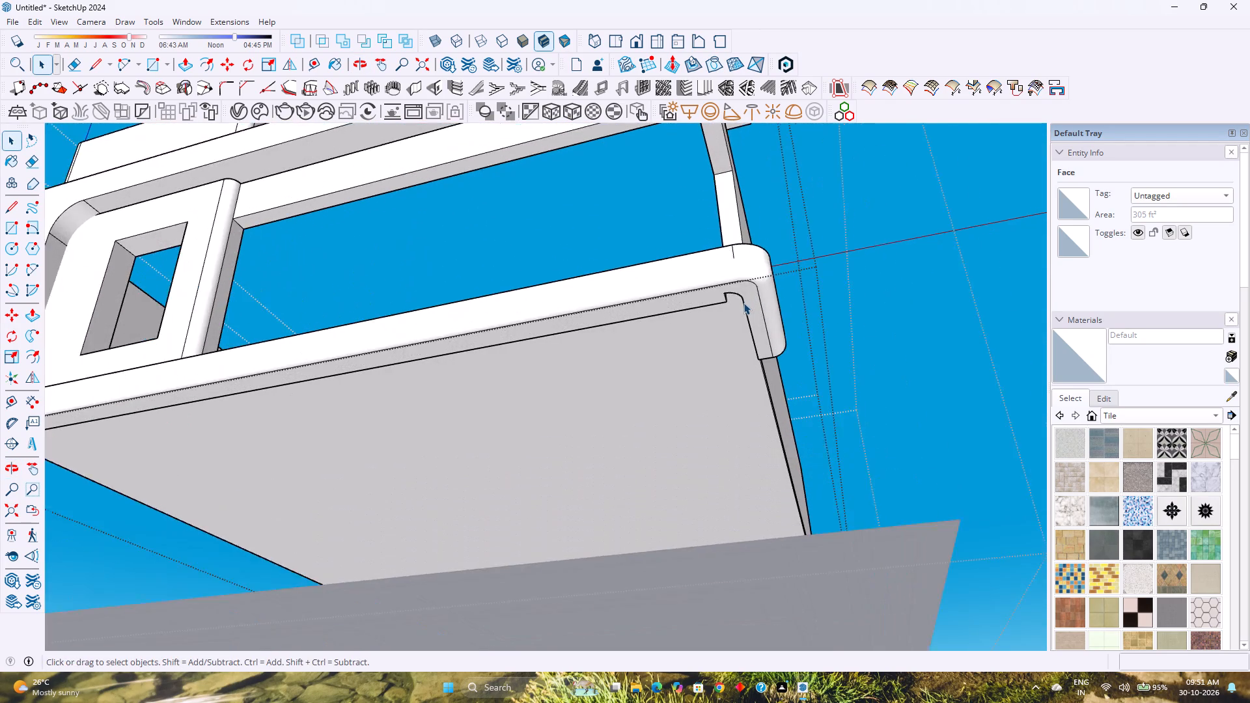
scroll(743, 303, "up", 15)
middle_click_drag(731, 310, 783, 239)
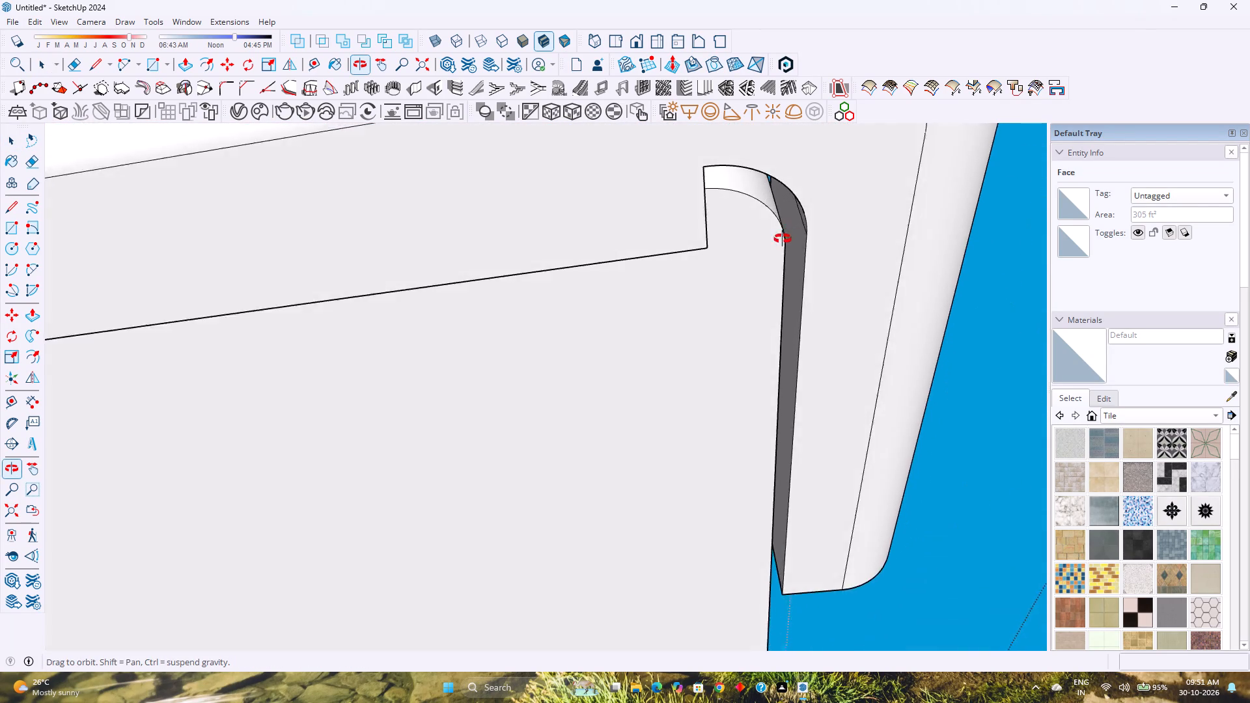
middle_click_drag(783, 239, 760, 250)
scroll(745, 251, "down", 3)
middle_click_drag(730, 262, 610, 198)
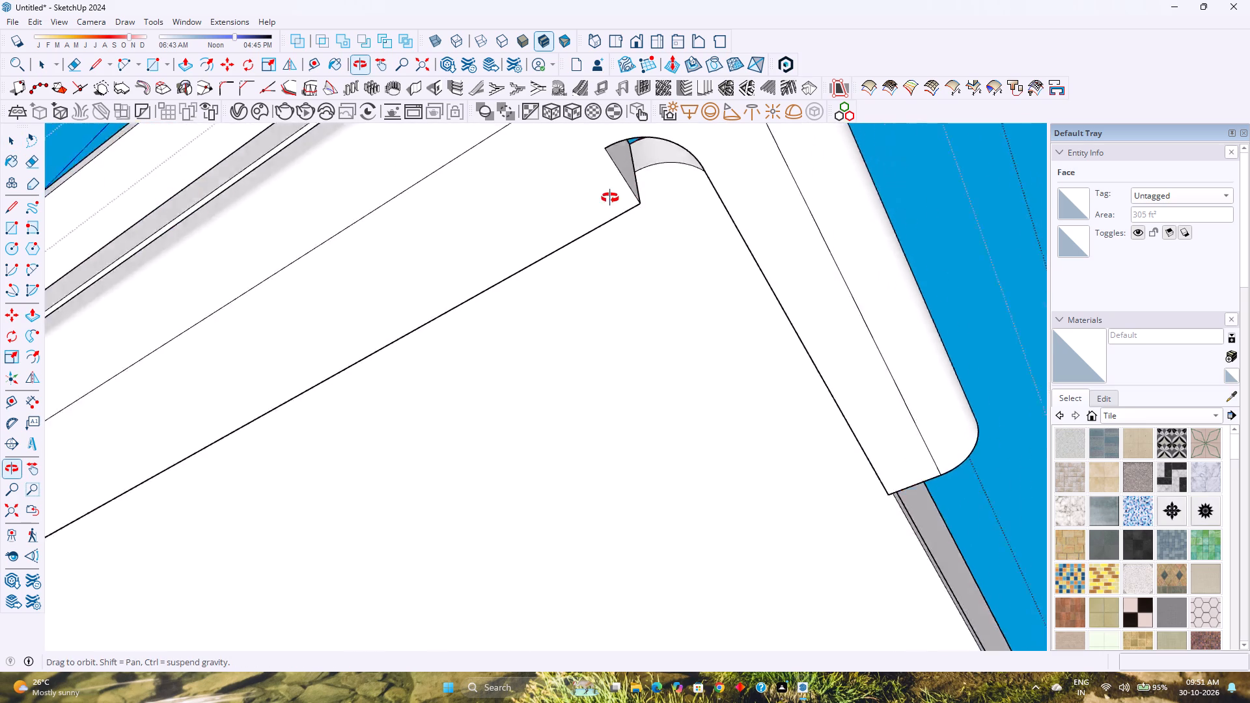
middle_click_drag(610, 198, 743, 138)
scroll(738, 199, "up", 1)
middle_click_drag(738, 199, 598, 212)
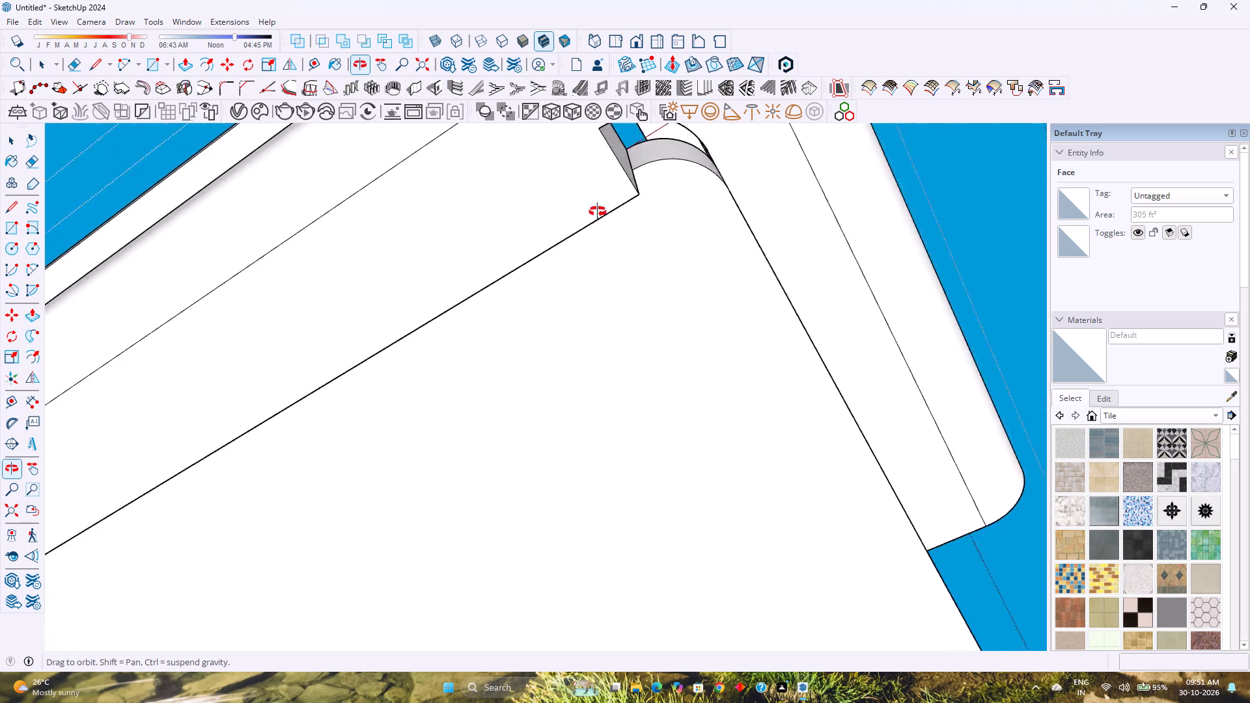
middle_click_drag(598, 212, 461, 271)
middle_click_drag(580, 223, 711, 187)
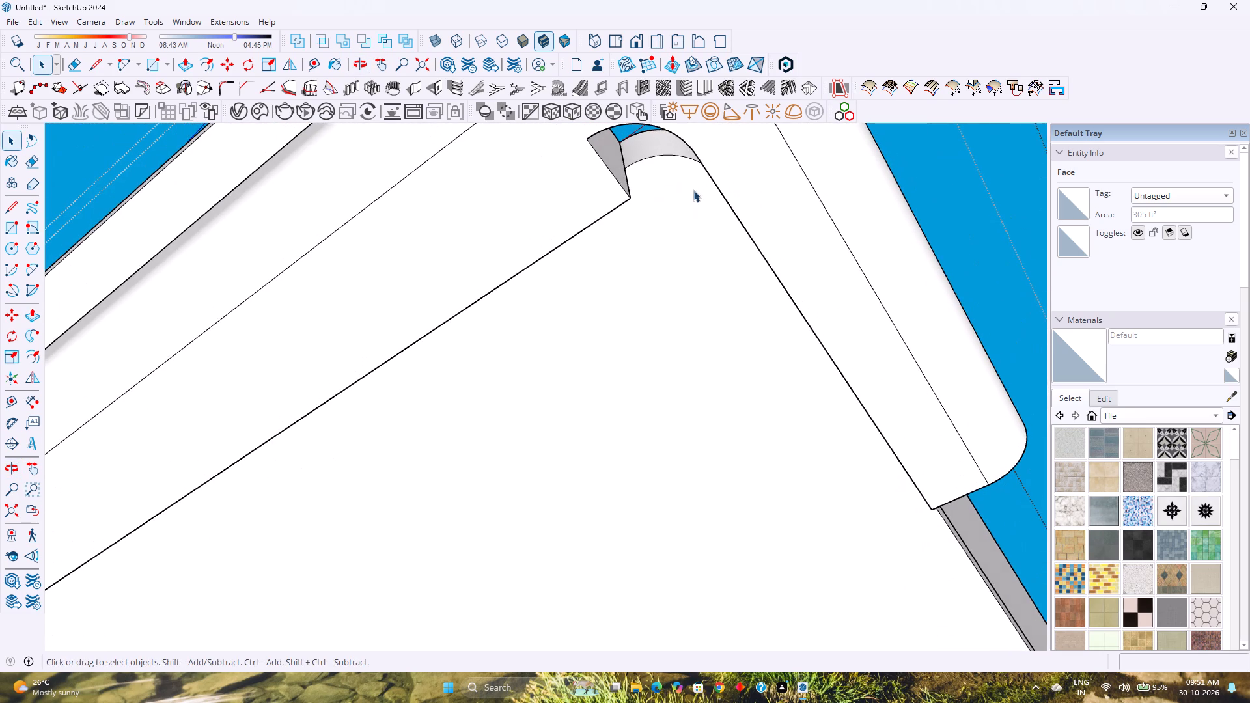
Open the rounded front frame for editing and select its underside face with the bounding edges at the notched corner.
double_click(602, 192)
scroll(602, 192, "up", 3)
middle_click_drag(631, 190, 566, 286, "shift")
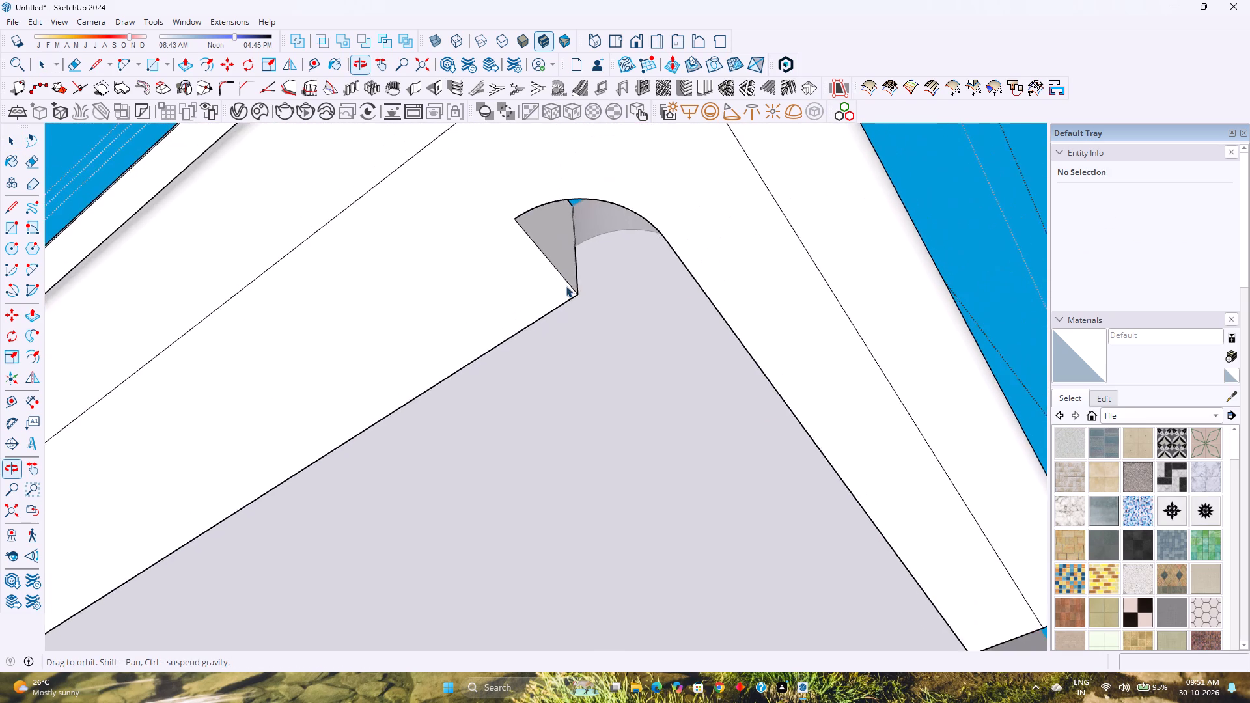
middle_click_drag(566, 286, 705, 196)
middle_click_drag(653, 302, 676, 203)
double_click(362, 216)
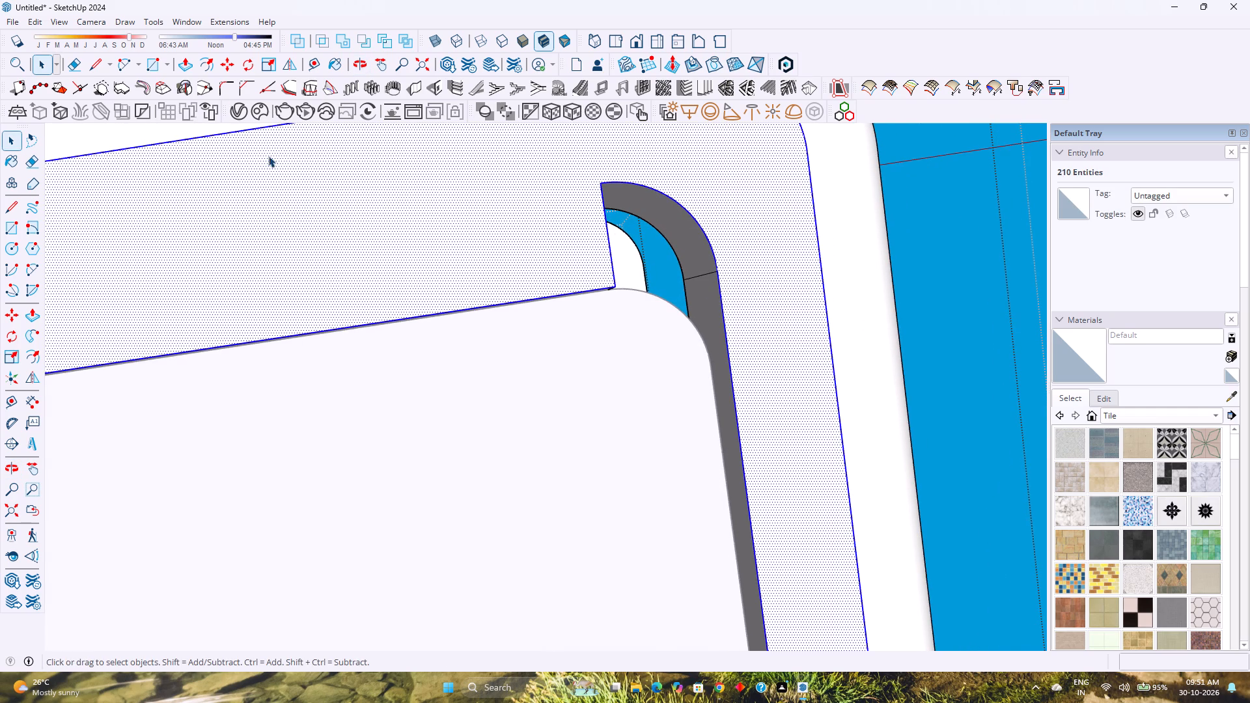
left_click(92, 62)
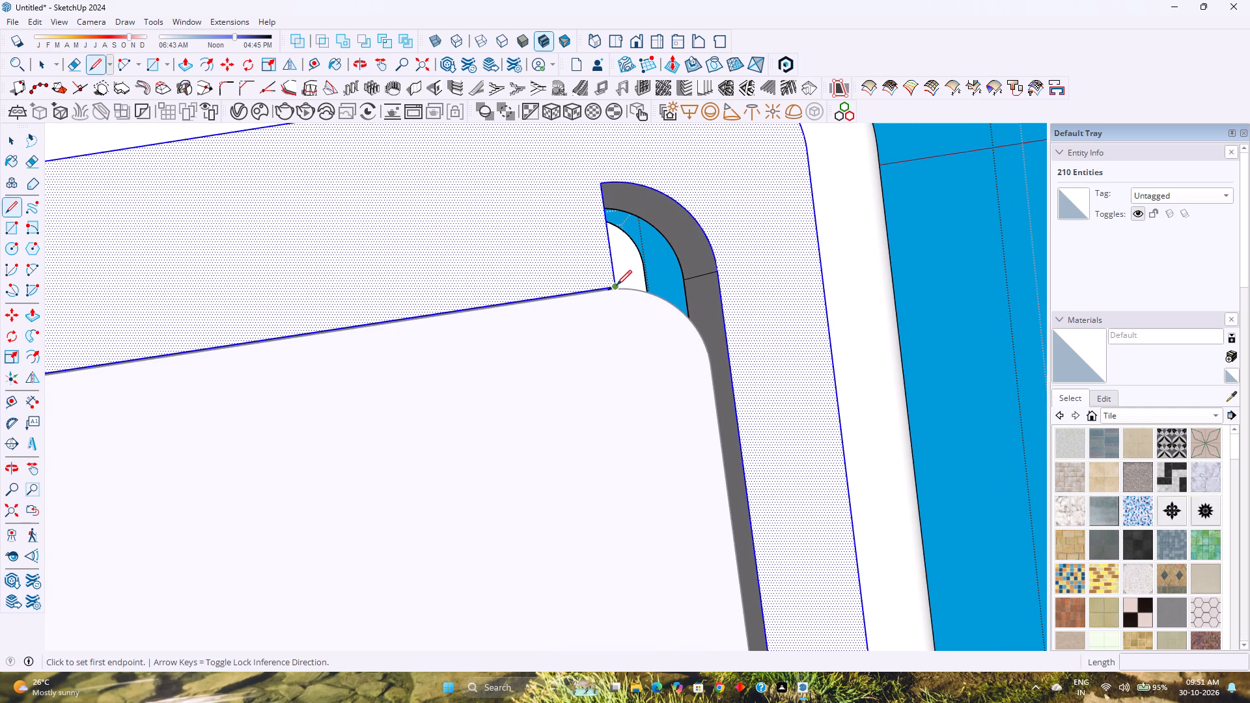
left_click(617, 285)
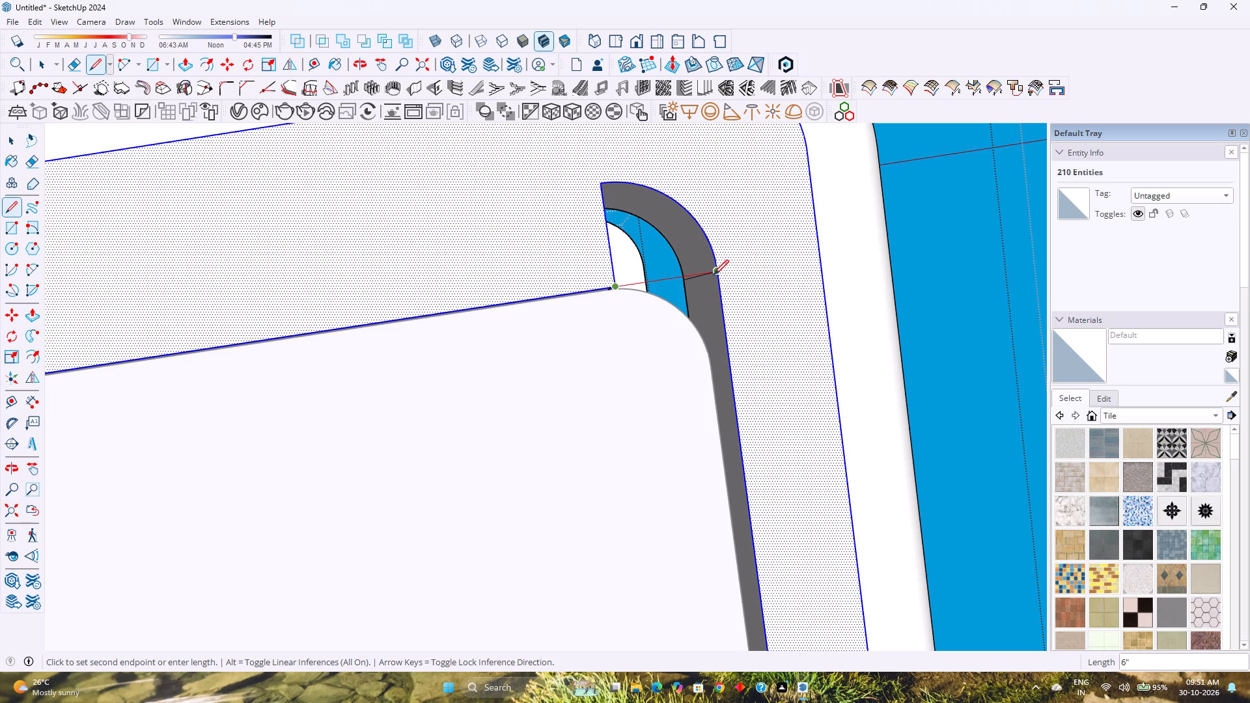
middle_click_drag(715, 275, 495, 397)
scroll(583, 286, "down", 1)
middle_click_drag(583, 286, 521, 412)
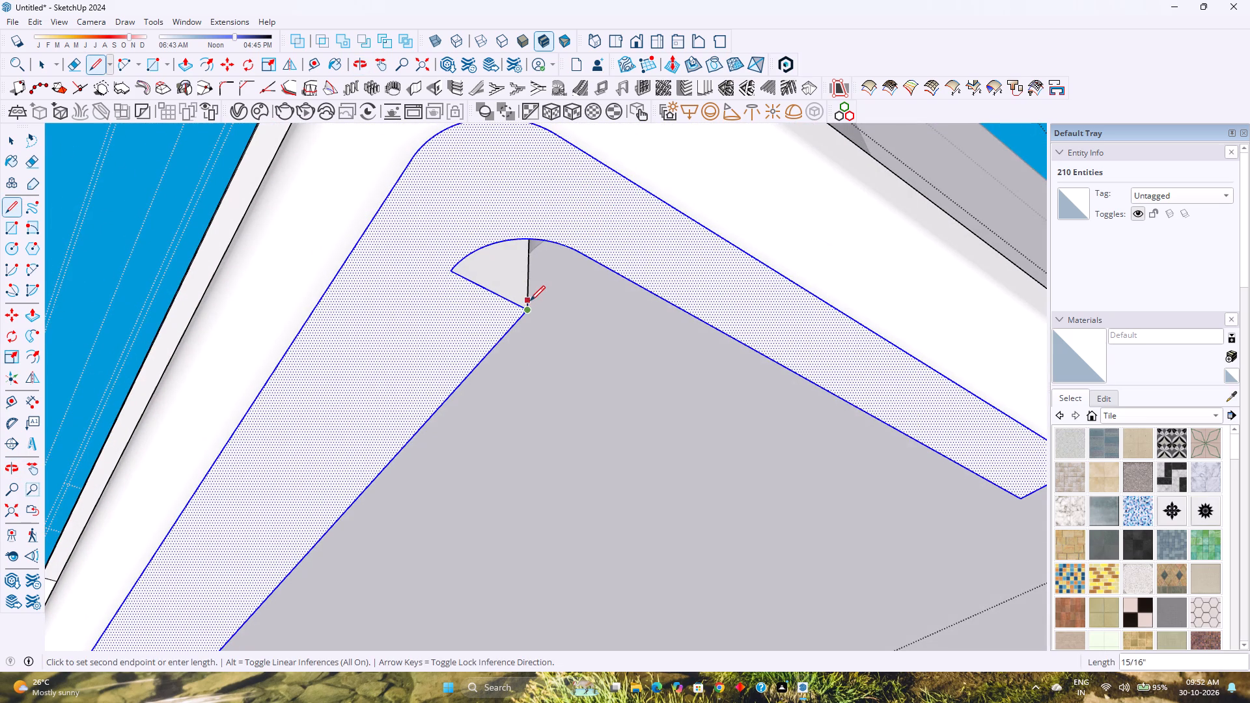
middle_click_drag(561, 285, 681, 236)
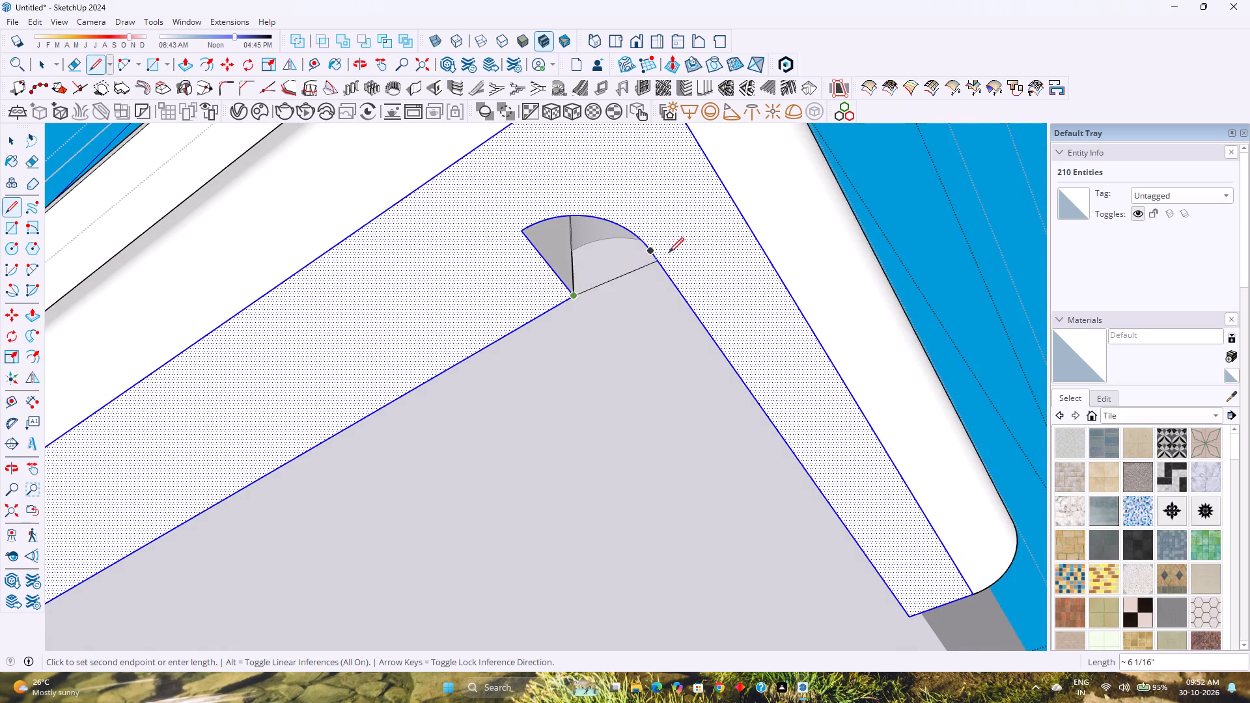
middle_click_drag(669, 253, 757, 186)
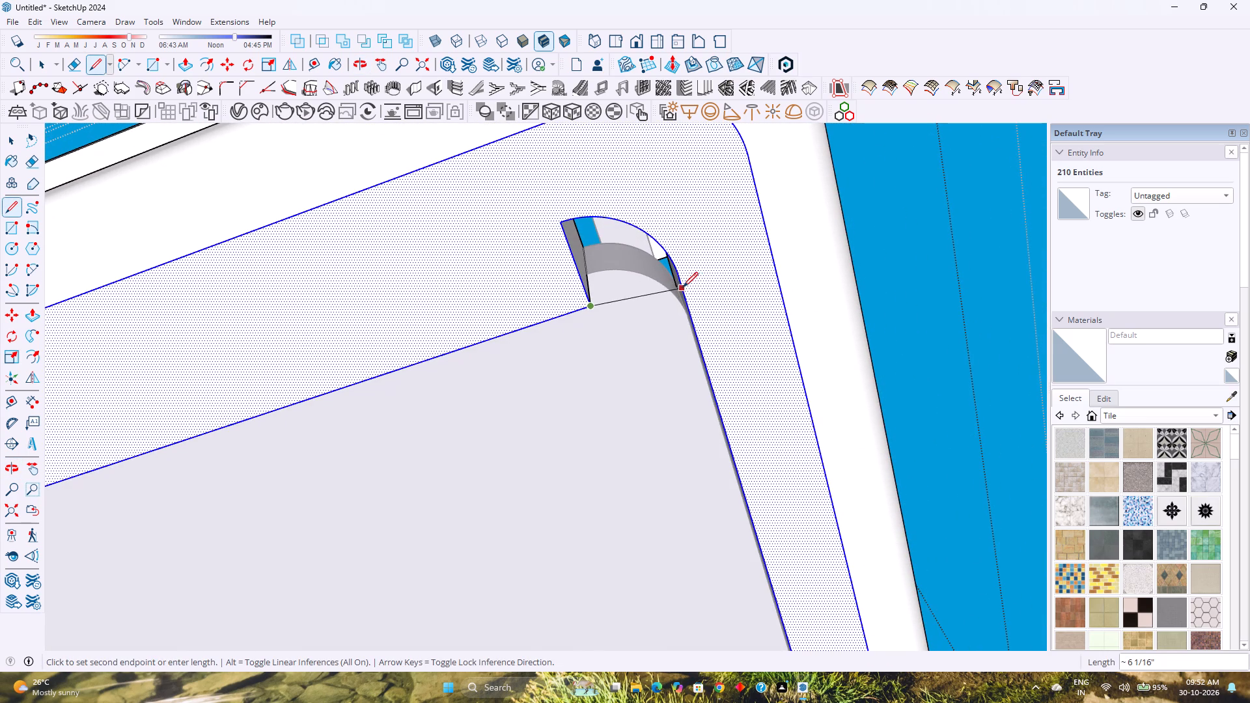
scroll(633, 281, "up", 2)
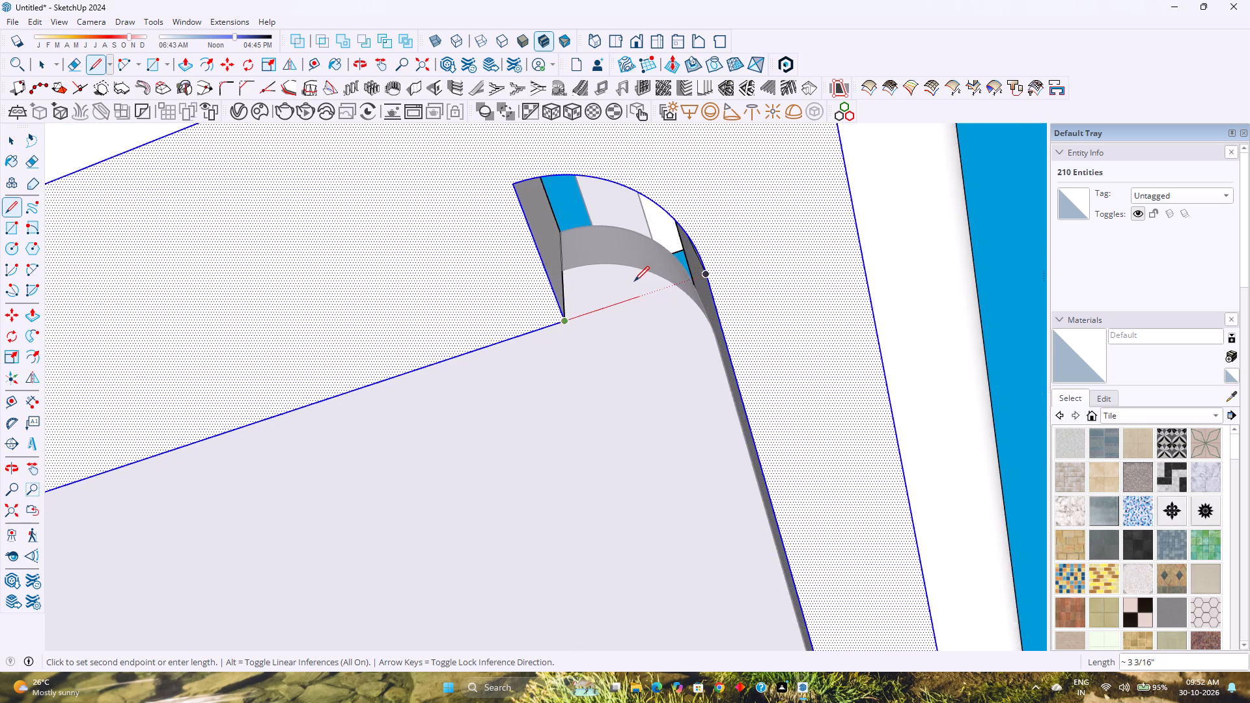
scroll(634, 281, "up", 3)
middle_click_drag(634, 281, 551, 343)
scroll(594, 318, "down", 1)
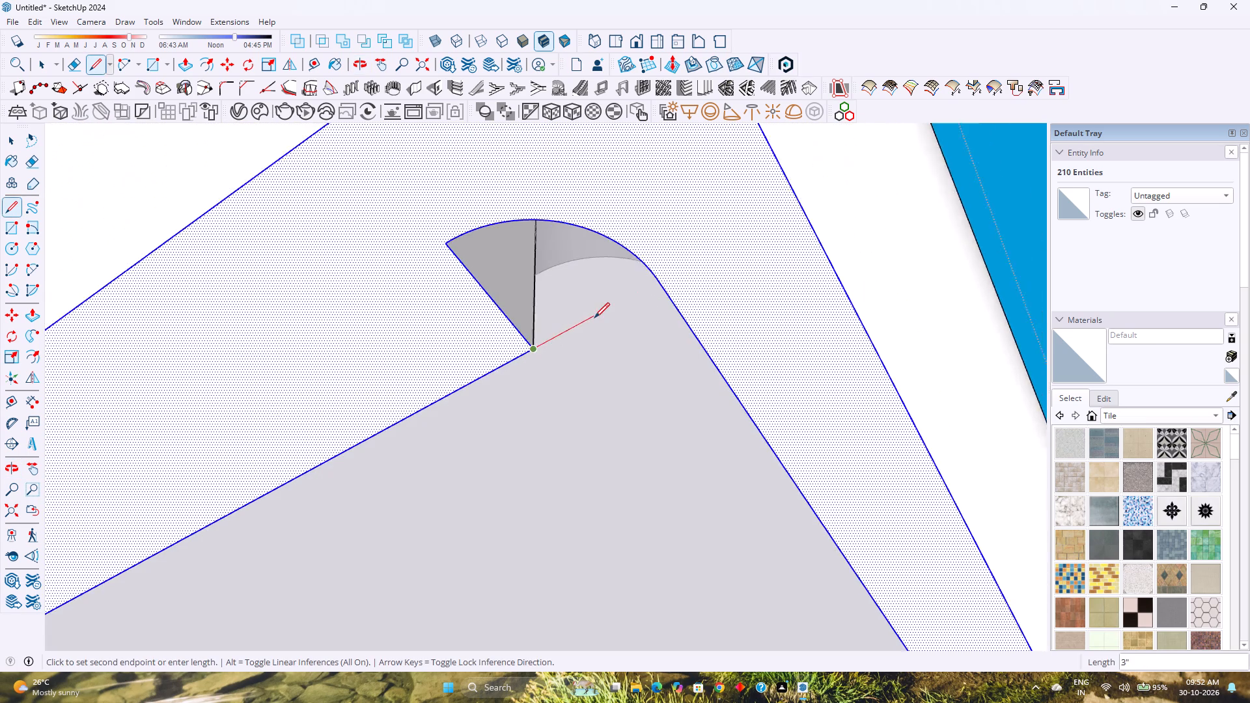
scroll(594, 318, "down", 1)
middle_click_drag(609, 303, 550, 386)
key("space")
Draw a 6" radius arc across the open notch on the frame's upper face, closing its inner rounded corner.
middle_click_drag(611, 300, 493, 469)
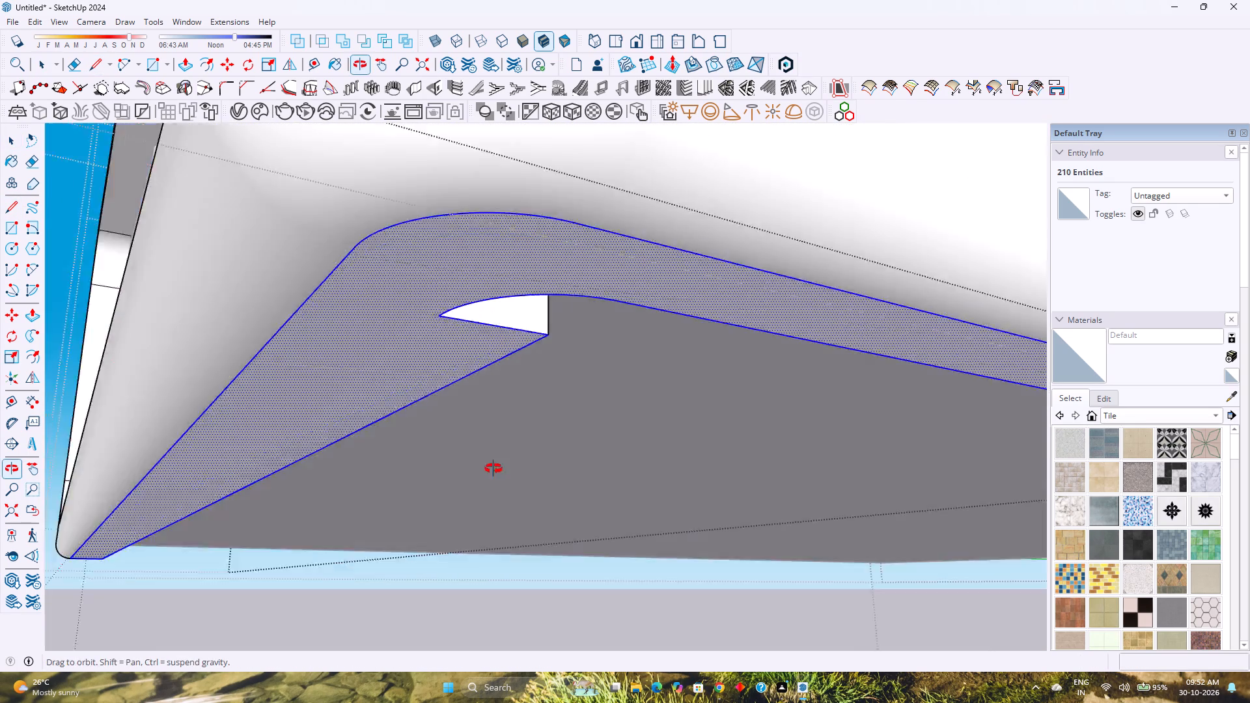
middle_click_drag(493, 469, 490, 480)
scroll(570, 329, "down", 8)
middle_click_drag(597, 291, 466, 488)
middle_click_drag(634, 250, 549, 329)
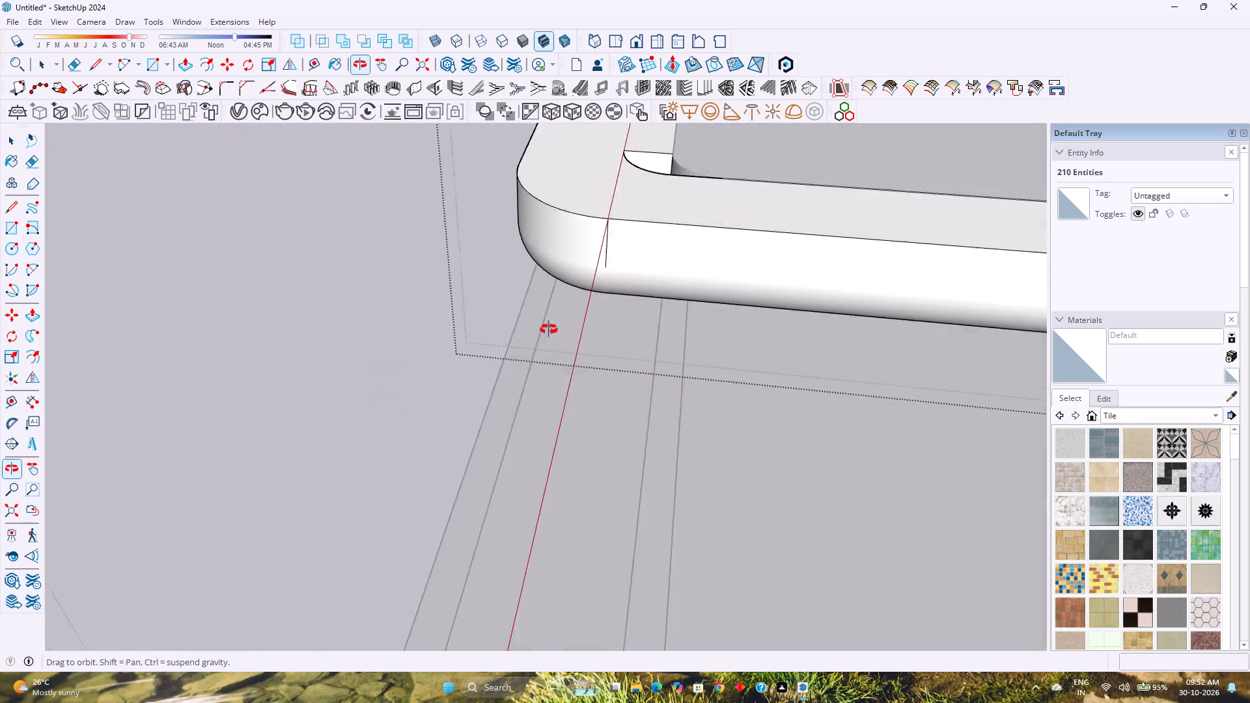
middle_click_drag(549, 329, 420, 387)
middle_click_drag(772, 327, 357, 538, "shift")
middle_click_drag(399, 323, 405, 340)
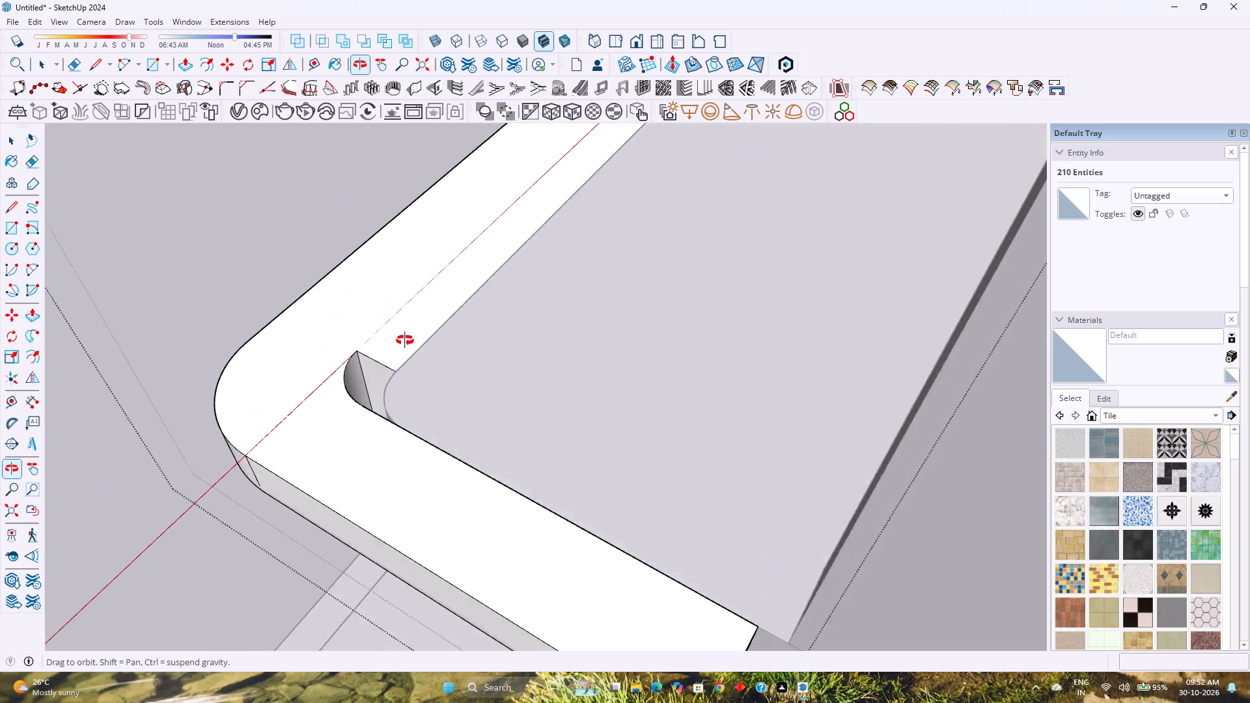
middle_click_drag(405, 340, 412, 412)
scroll(406, 409, "up", 8)
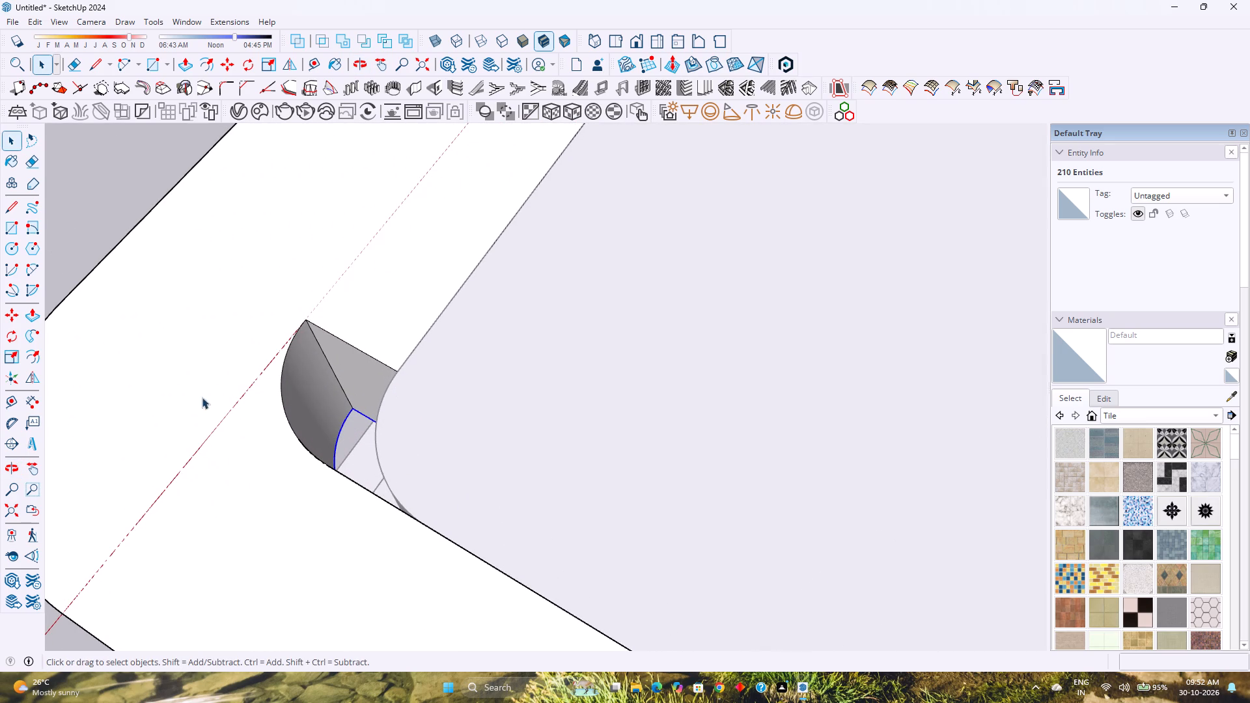
left_click(128, 66)
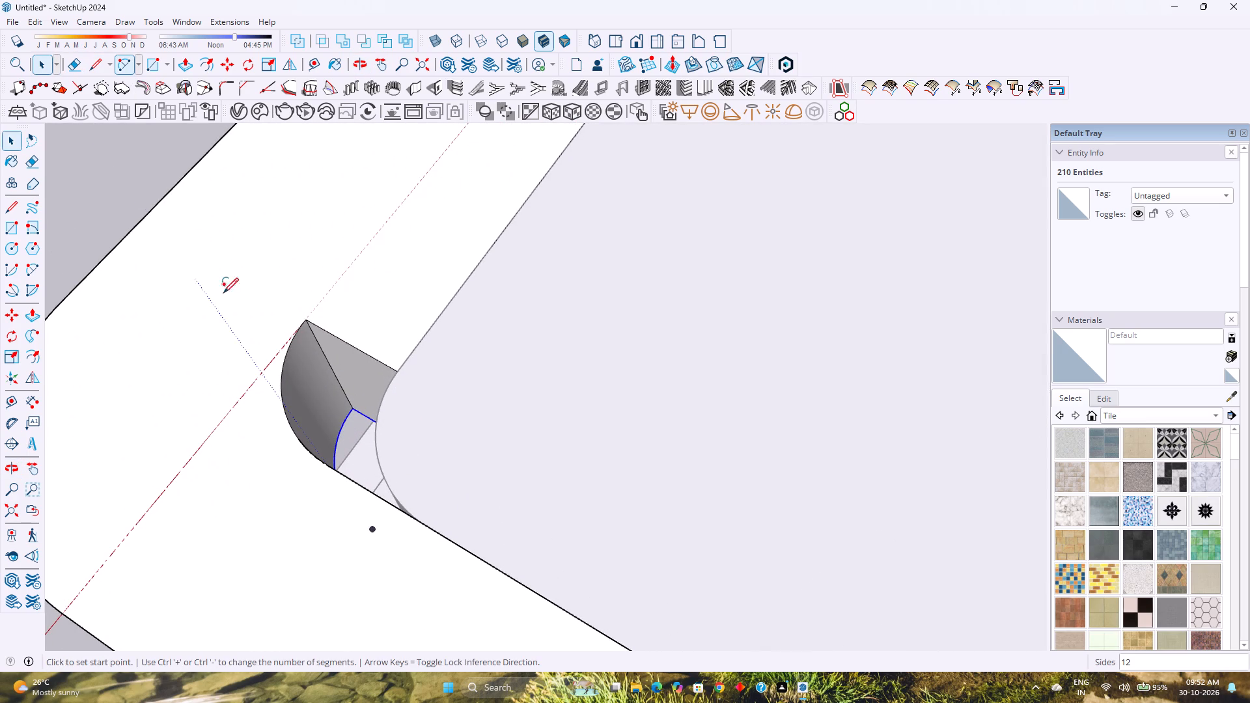
left_click(396, 372)
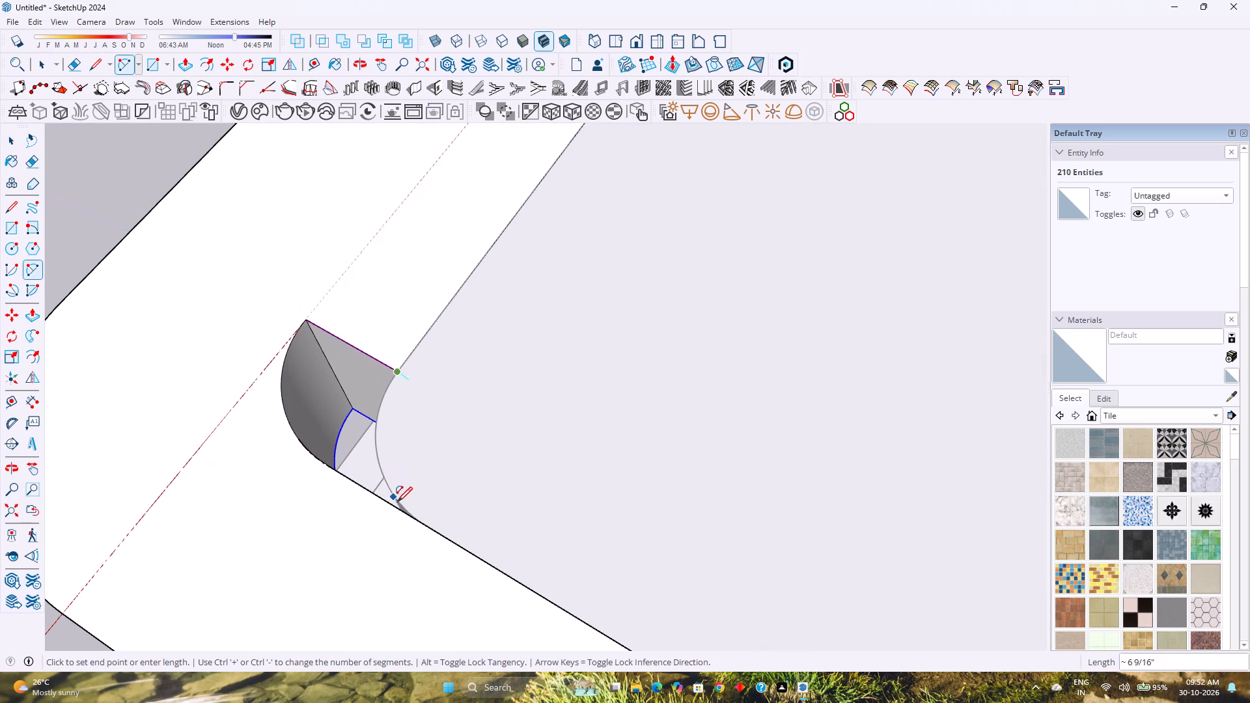
middle_click_drag(432, 519, 442, 588)
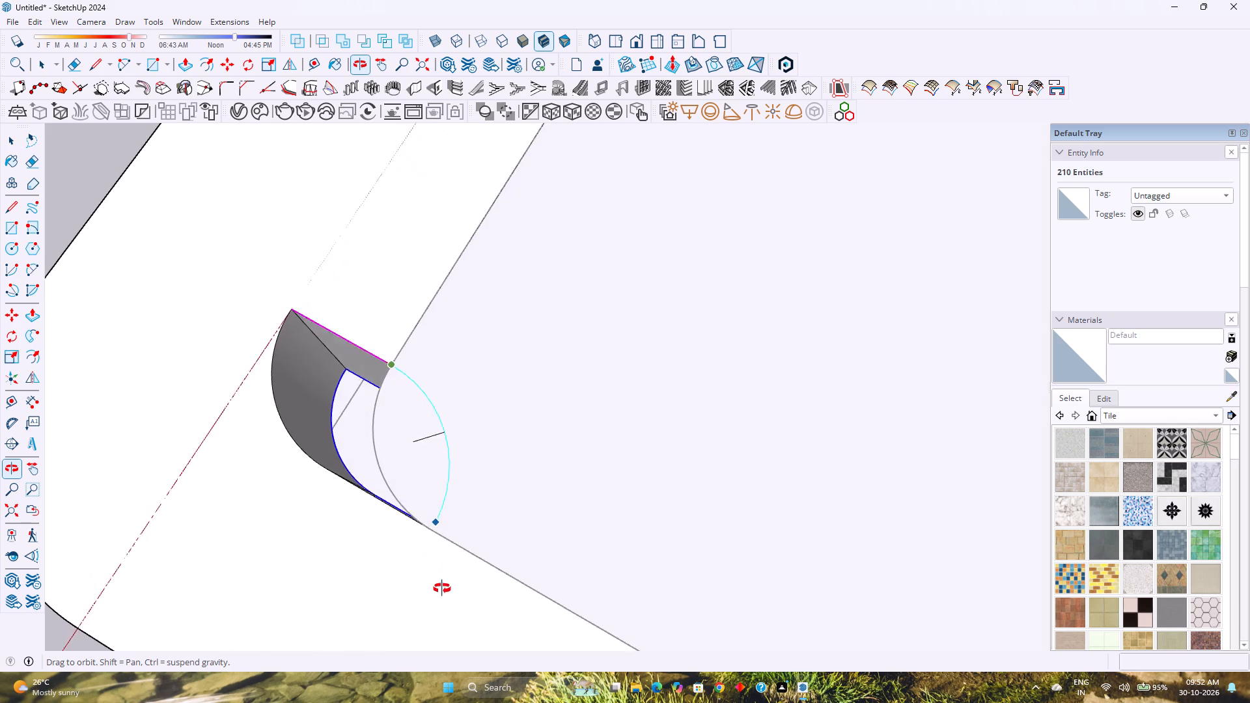
middle_click_drag(442, 588, 448, 601)
left_click(435, 529)
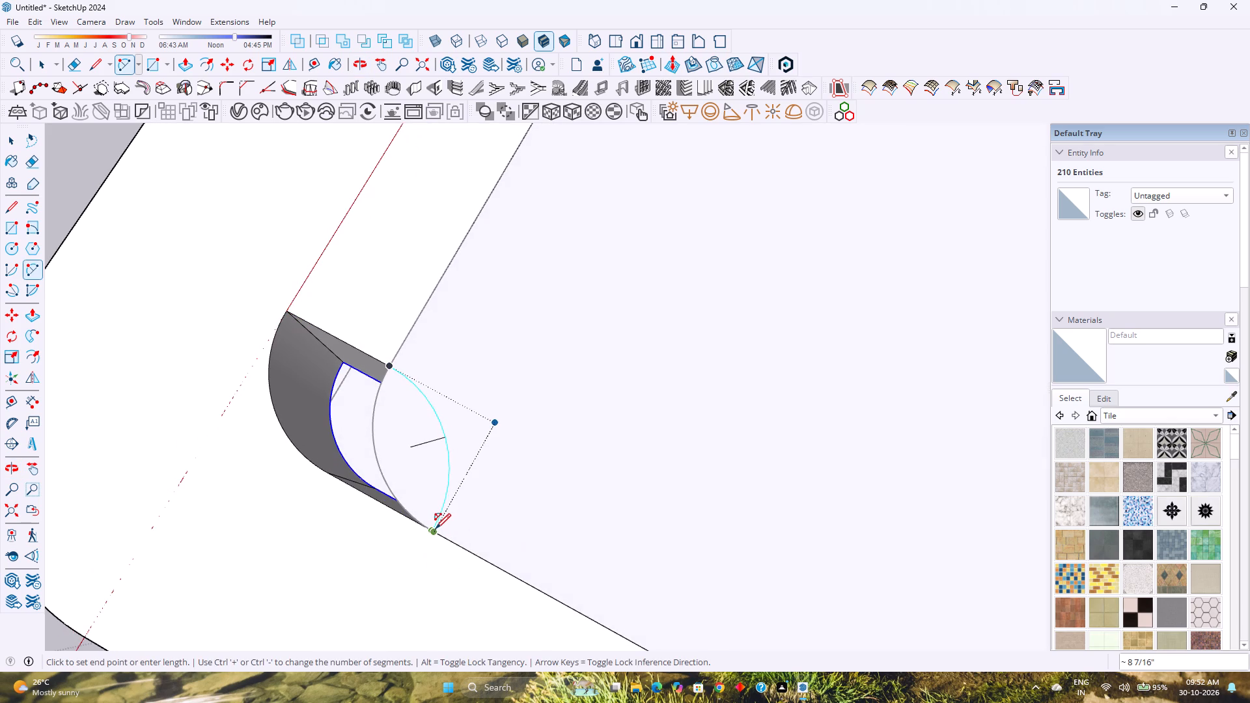
key("Escape")
left_click(437, 532)
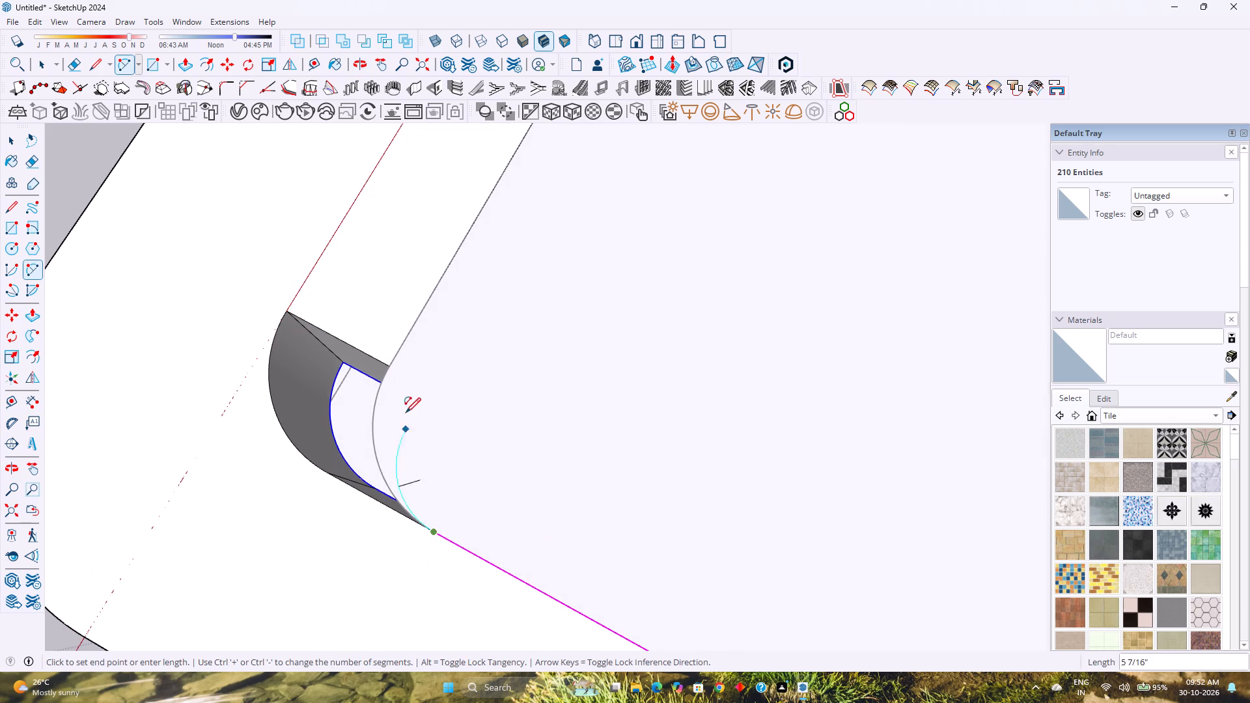
left_click(390, 362)
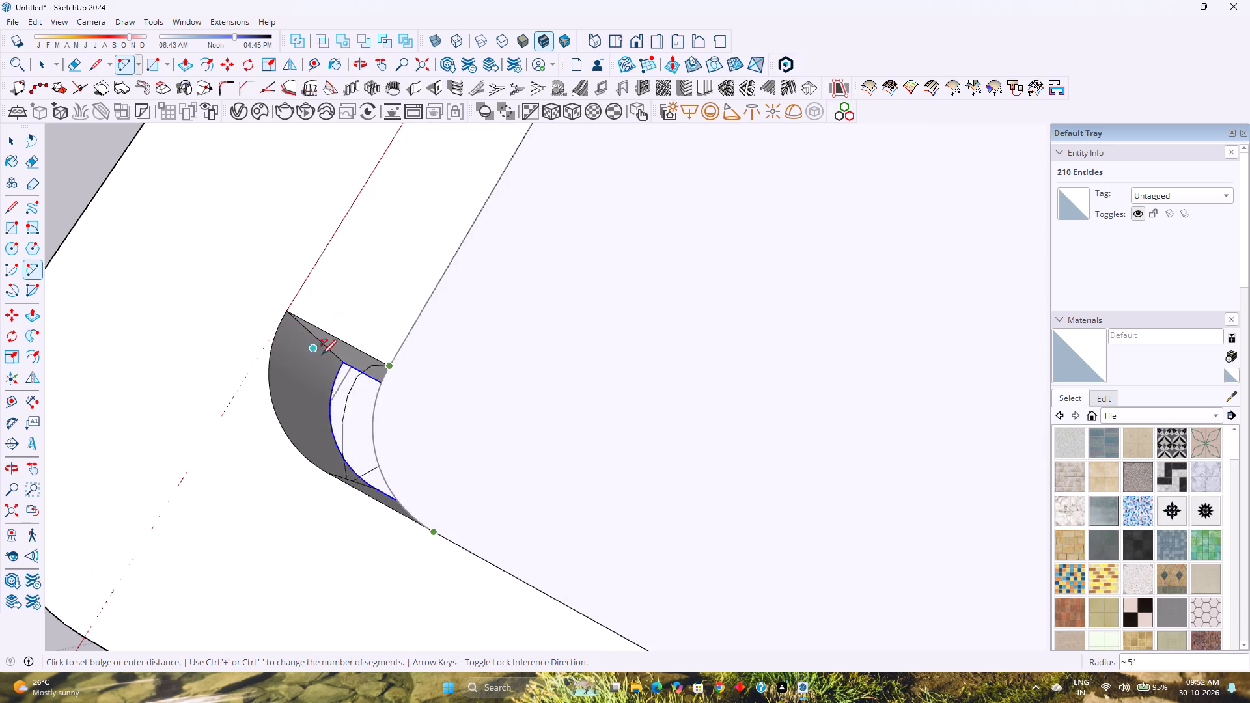
left_click(374, 458)
key("space")
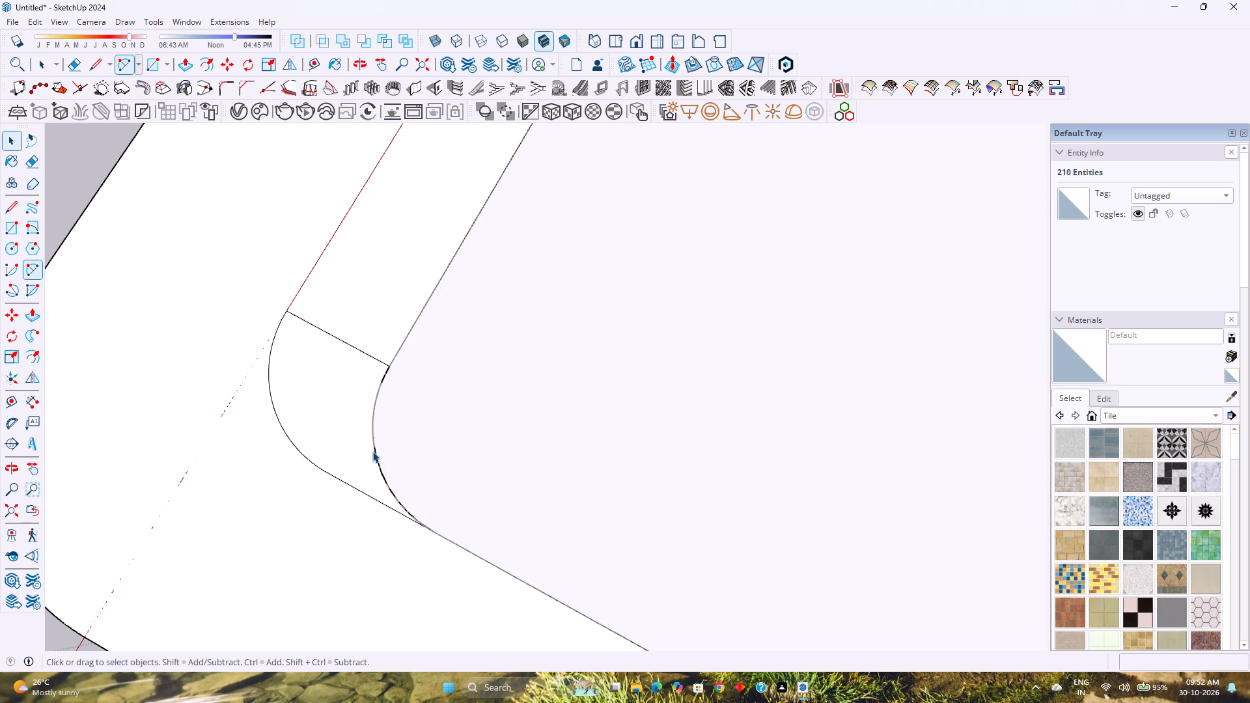
Set the new corner arc to 85 segments.
left_click(372, 439)
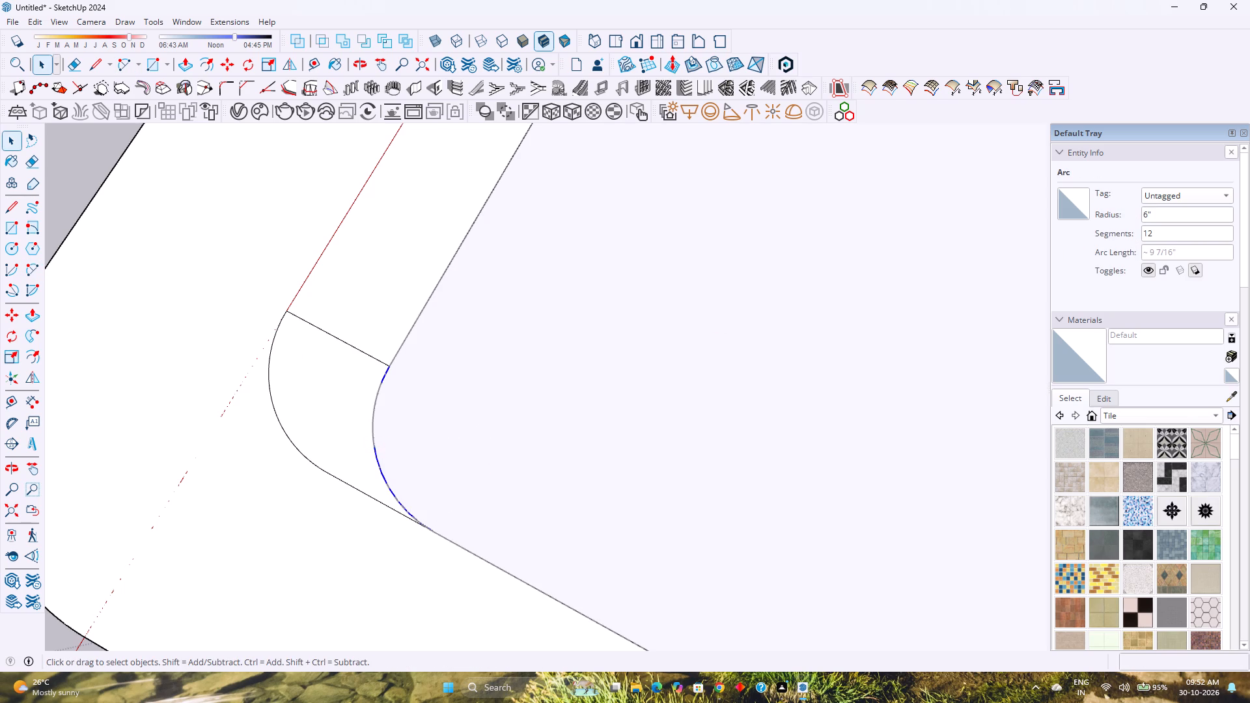
double_click(1169, 232)
key("8")
key("5")
key("Return")
Push the notch's corner face down 1' to the frame's underside.
key("p")
key("space")
left_click(335, 381)
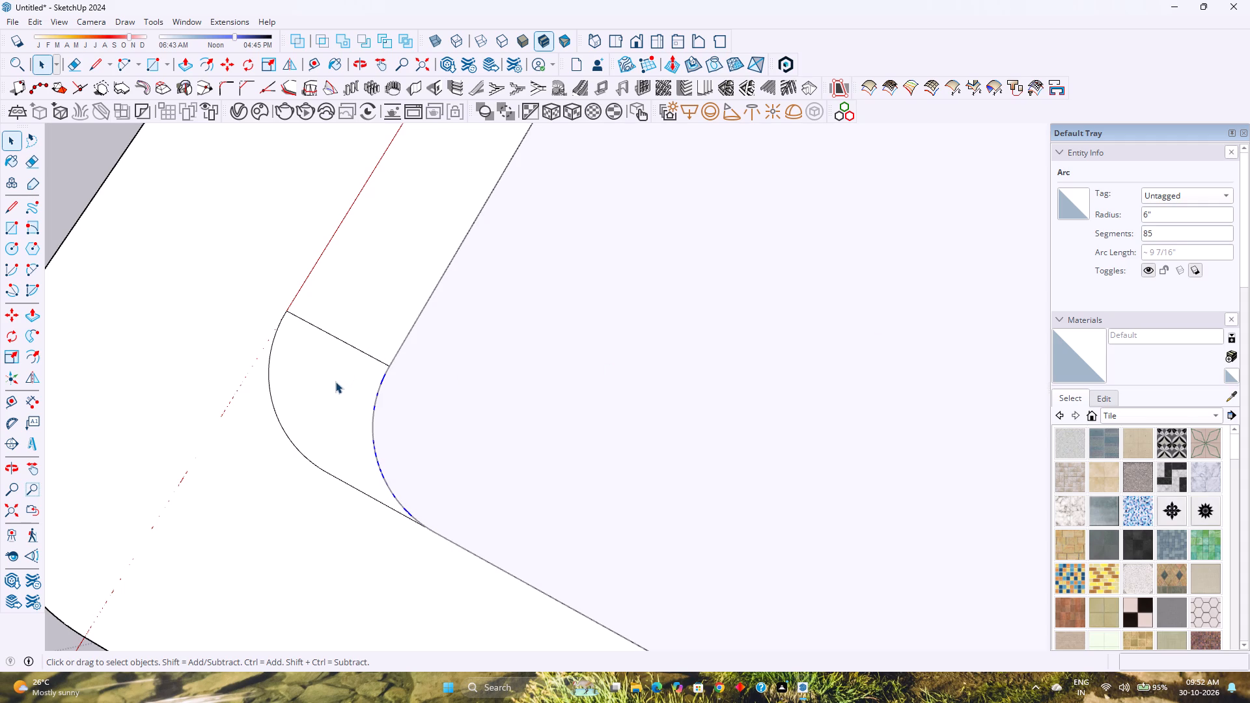
key("p")
left_click(335, 381)
scroll(308, 413, "down", 4)
middle_click_drag(247, 422, 383, 350)
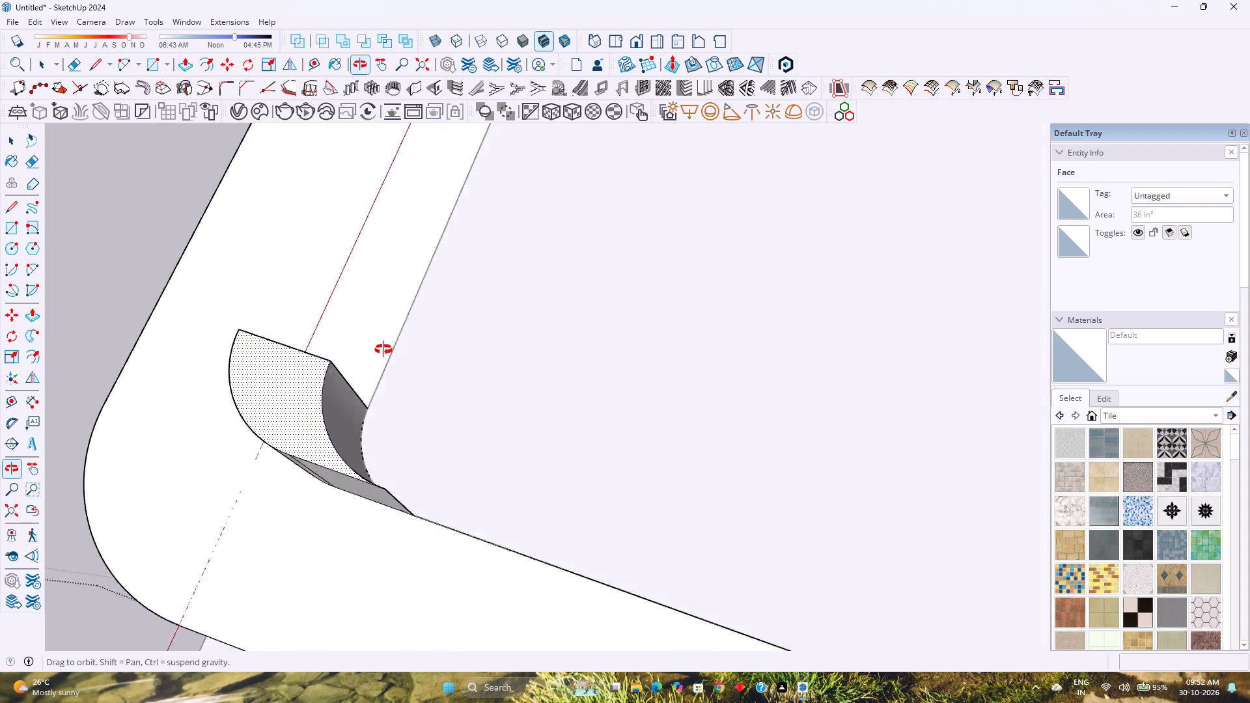
middle_click_drag(383, 350, 753, 200)
middle_click_drag(674, 627, 557, 465, "shift")
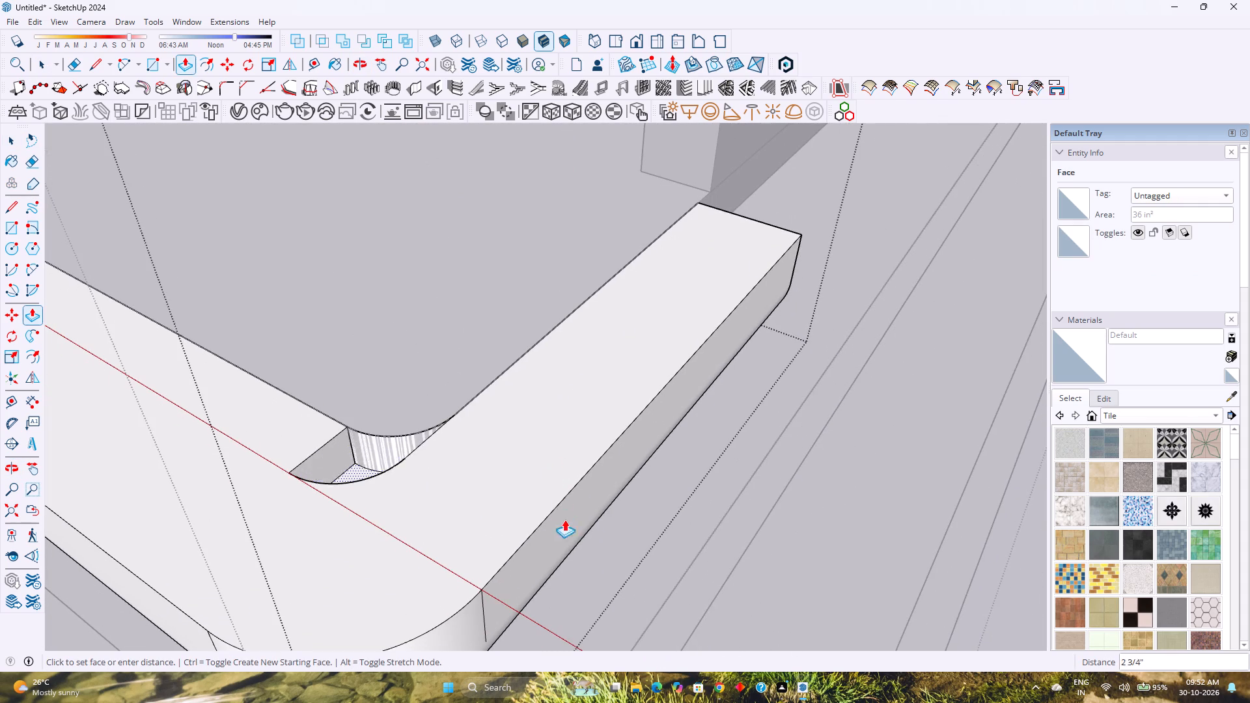
middle_click_drag(535, 540, 365, 350)
scroll(377, 375, "down", 7)
middle_click_drag(382, 463, 374, 424)
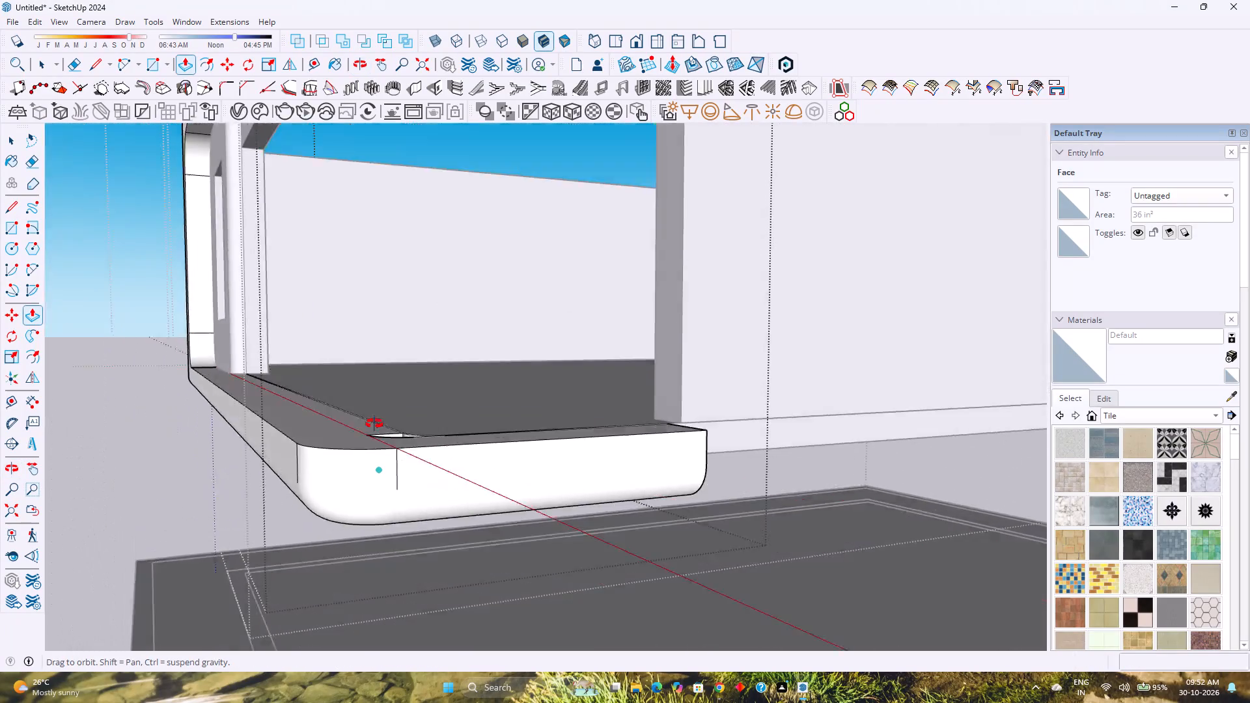
middle_click_drag(374, 424, 453, 268)
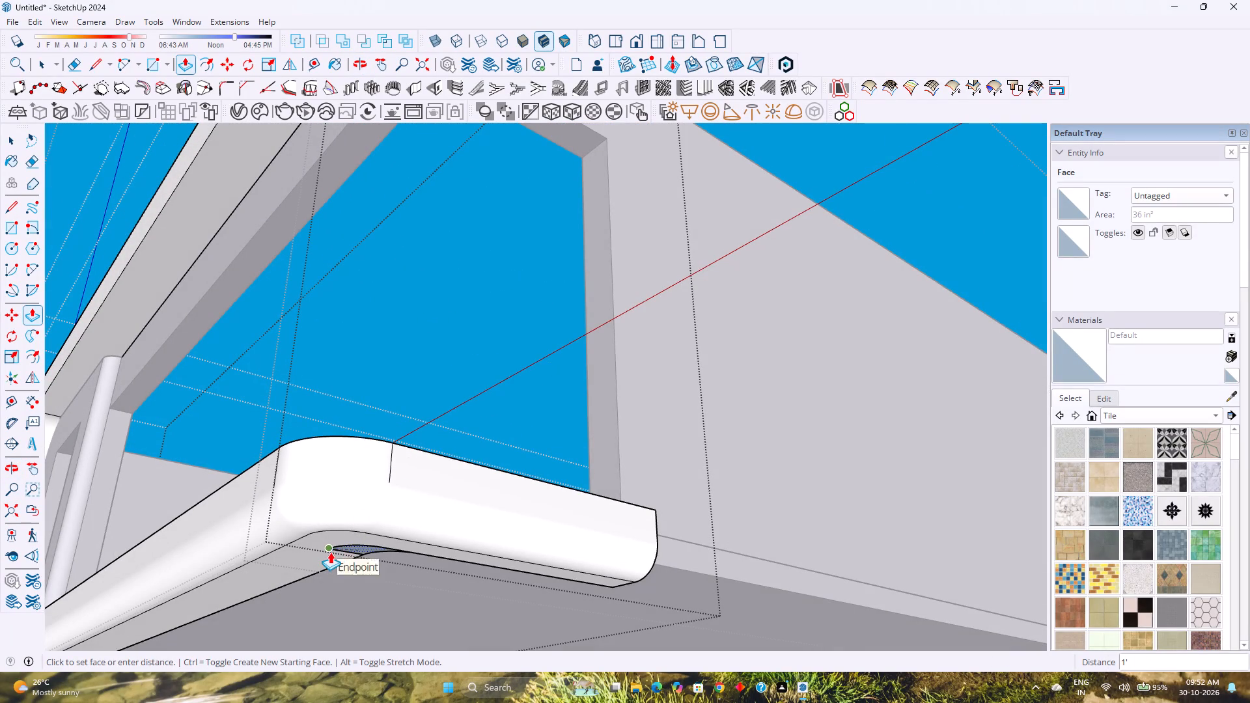
left_click(330, 552)
scroll(333, 547, "up", 4)
middle_click_drag(333, 547, 399, 444)
scroll(357, 555, "up", 8)
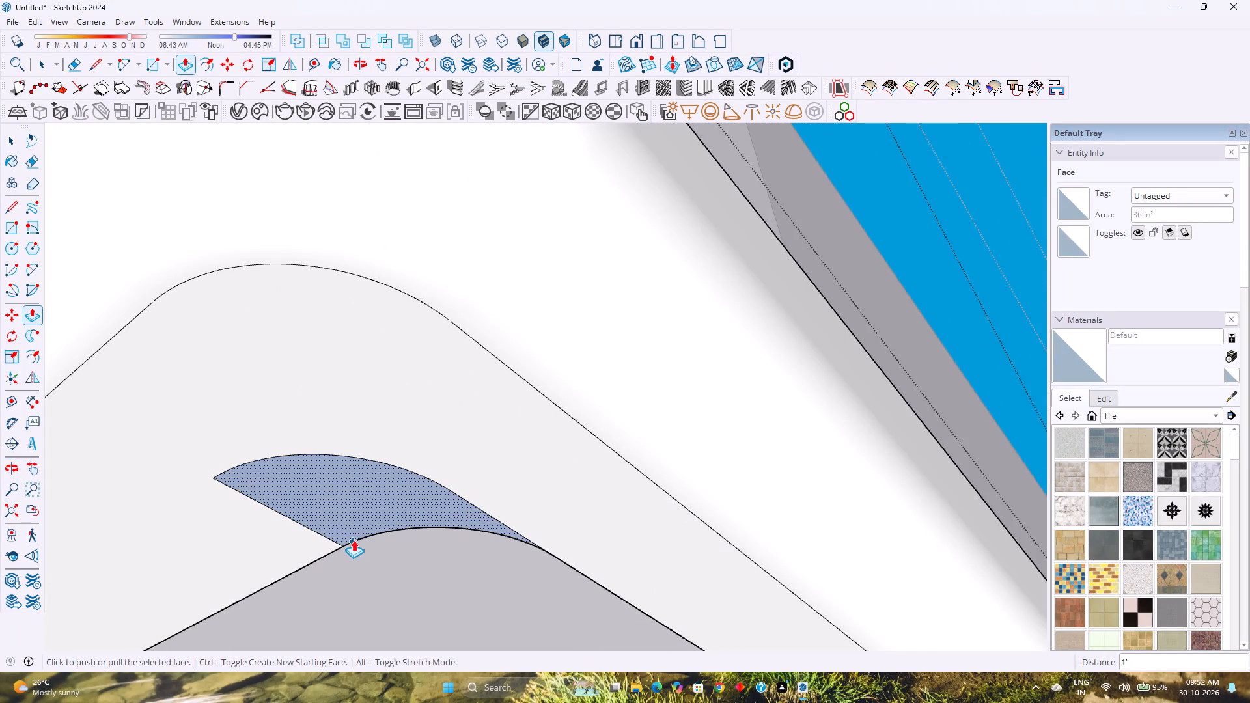
Reverse the corner patch face on the frame's underside.
key("space")
right_click(346, 508)
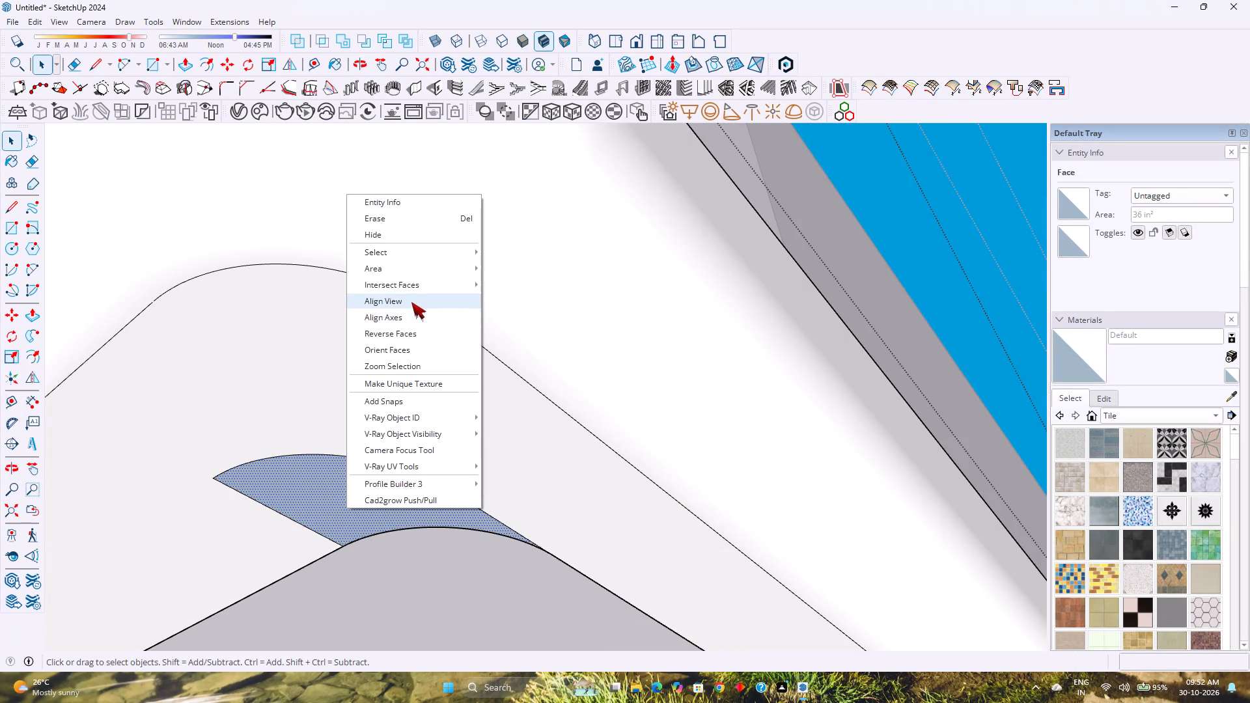
left_click(399, 331)
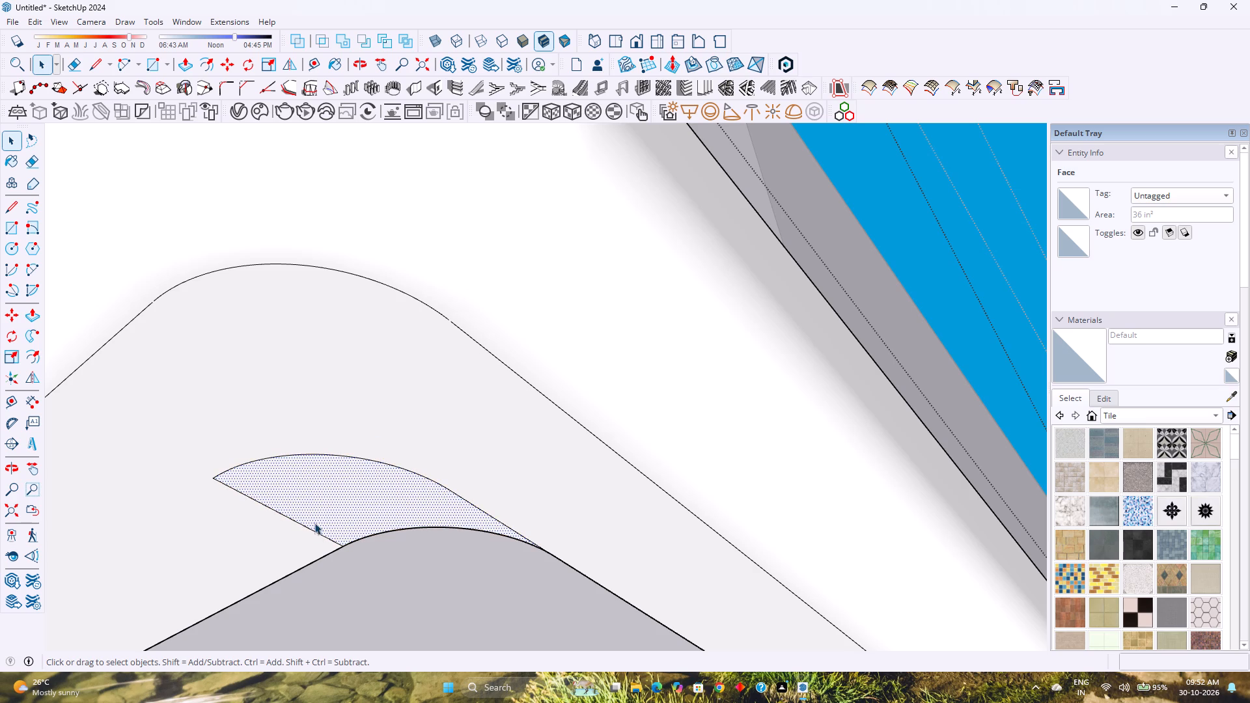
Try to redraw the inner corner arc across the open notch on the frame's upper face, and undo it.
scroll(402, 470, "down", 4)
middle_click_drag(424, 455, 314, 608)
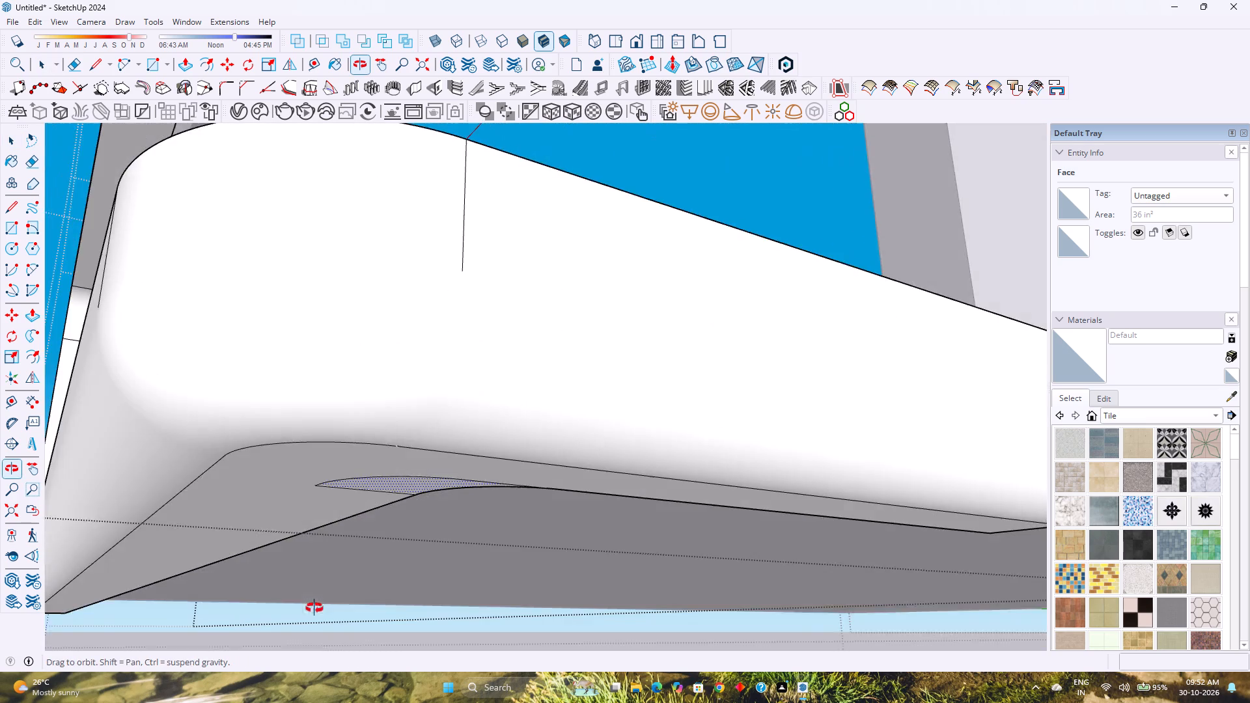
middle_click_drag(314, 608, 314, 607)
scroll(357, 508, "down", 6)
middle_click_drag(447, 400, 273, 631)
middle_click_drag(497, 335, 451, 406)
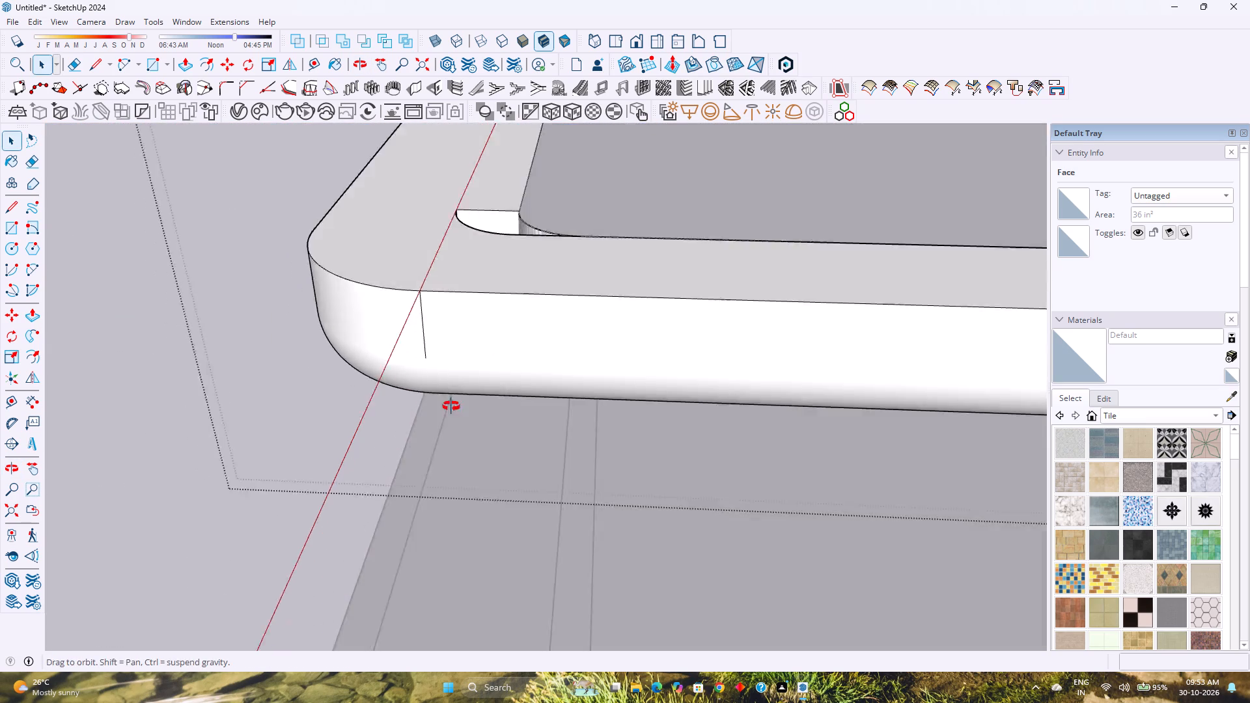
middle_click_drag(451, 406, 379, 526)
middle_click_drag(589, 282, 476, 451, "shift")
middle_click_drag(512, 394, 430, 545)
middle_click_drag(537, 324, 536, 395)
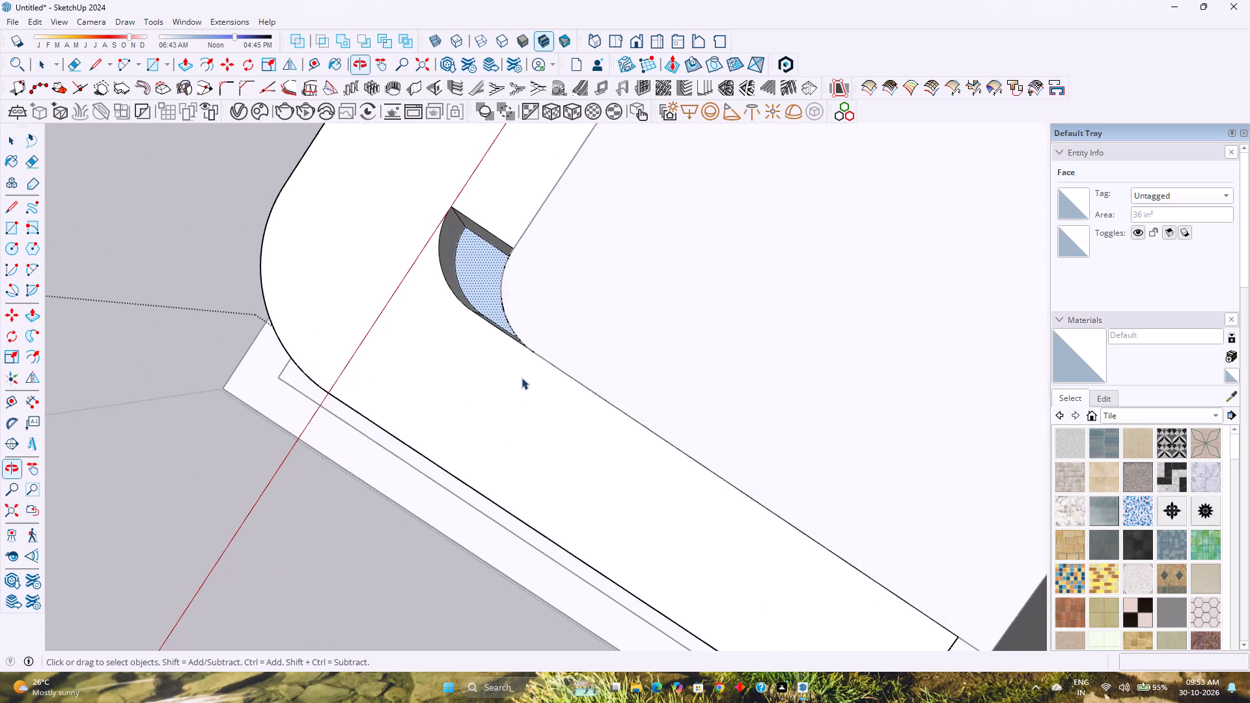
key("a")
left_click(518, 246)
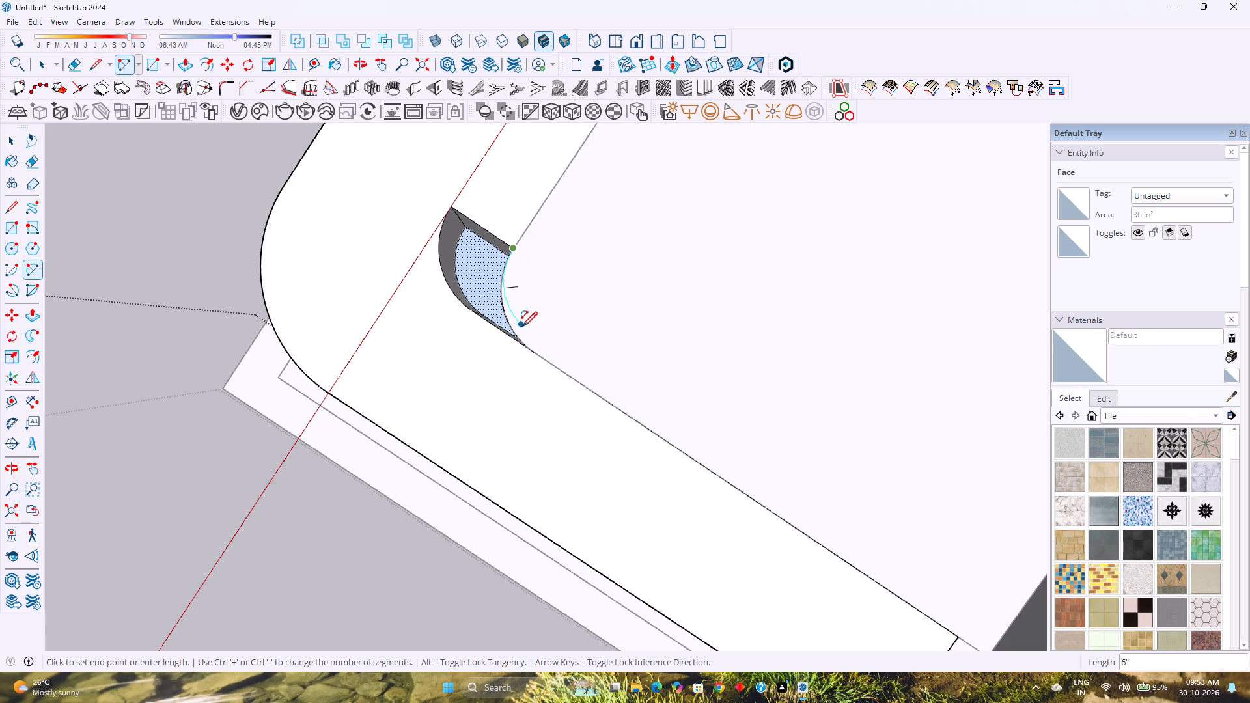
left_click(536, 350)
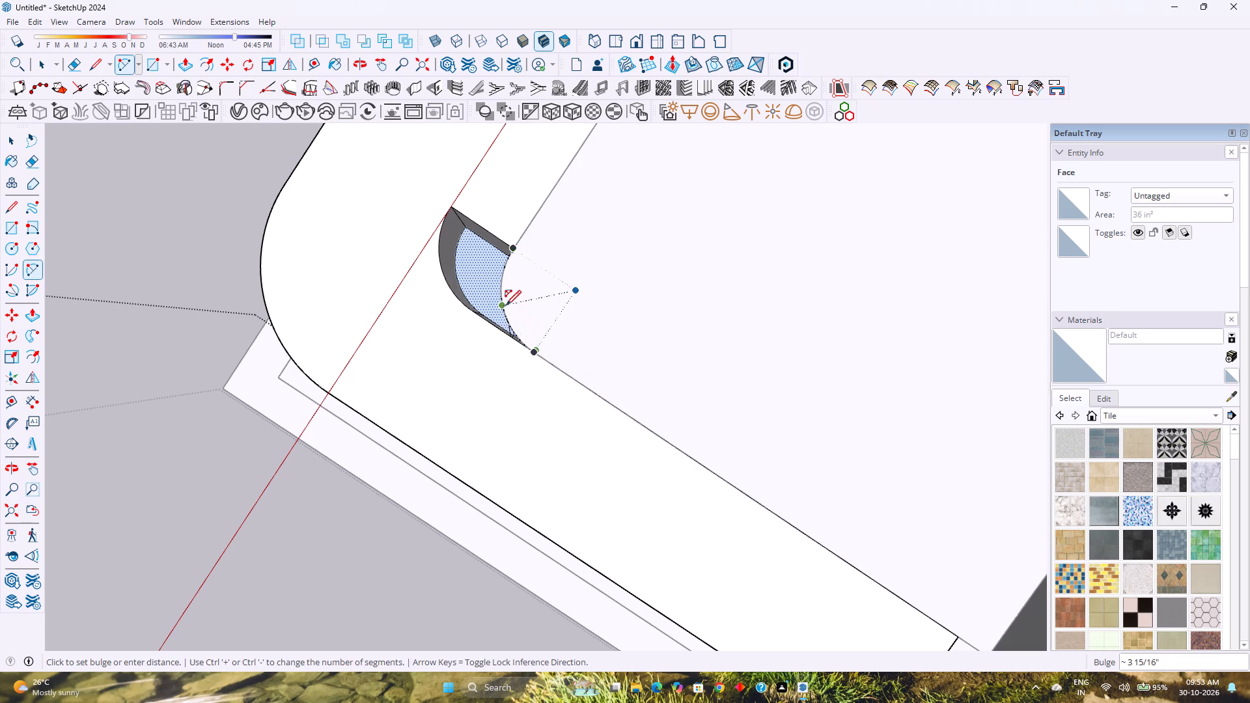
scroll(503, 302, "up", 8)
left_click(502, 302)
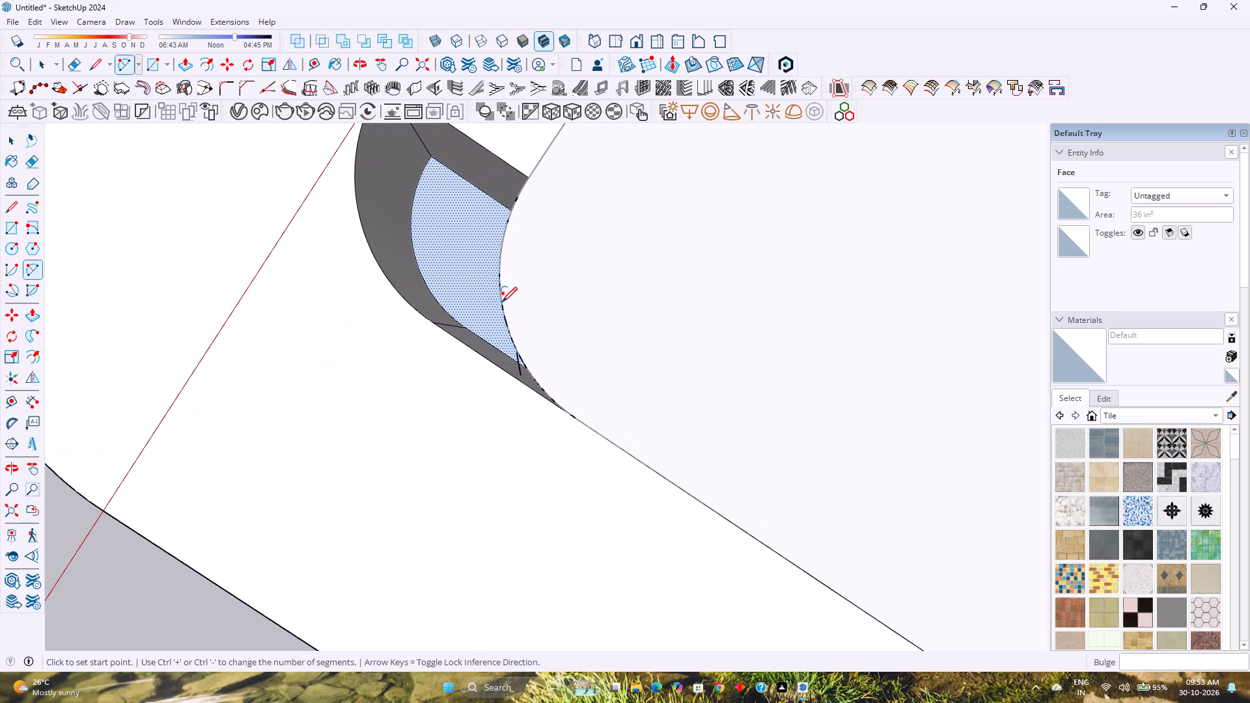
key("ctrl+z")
Copy the corner patch face with its edges 1' up from the underside to cover the notch on the upper face.
key("space")
scroll(507, 297, "up", 3)
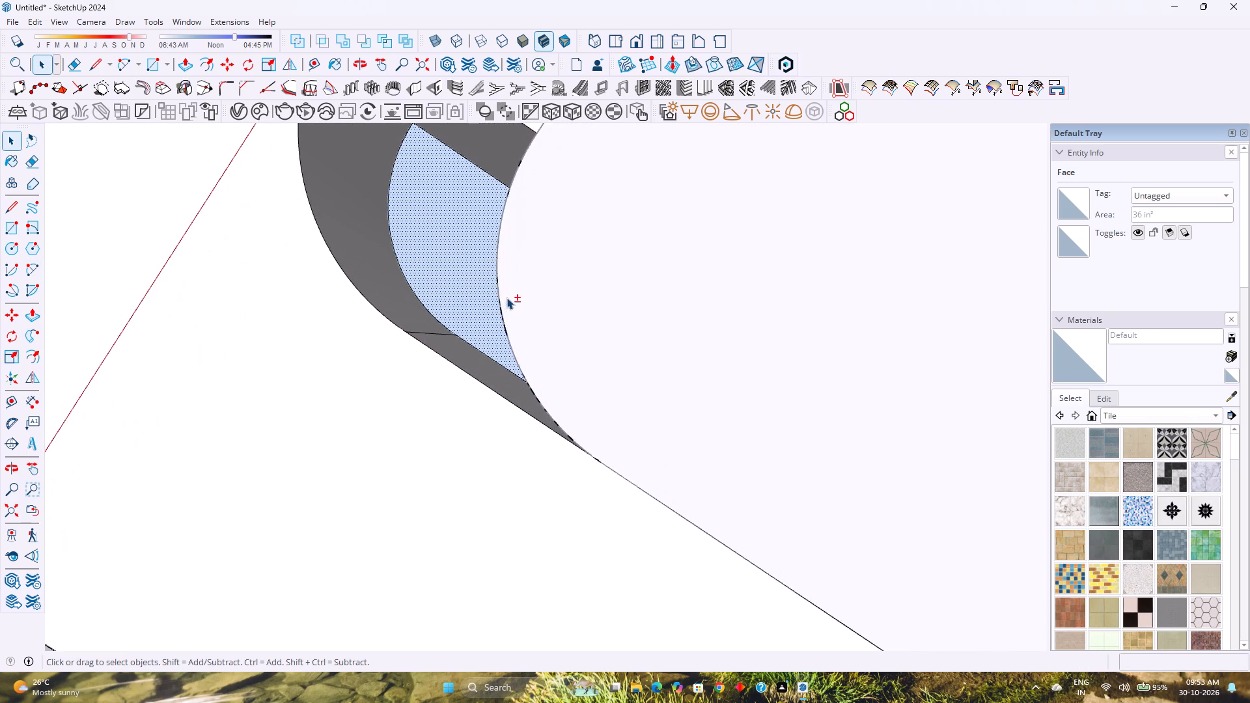
middle_click_drag(508, 308, 499, 390, "shift")
middle_click(499, 390, "shift")
scroll(488, 366, "down", 3)
left_click(447, 300)
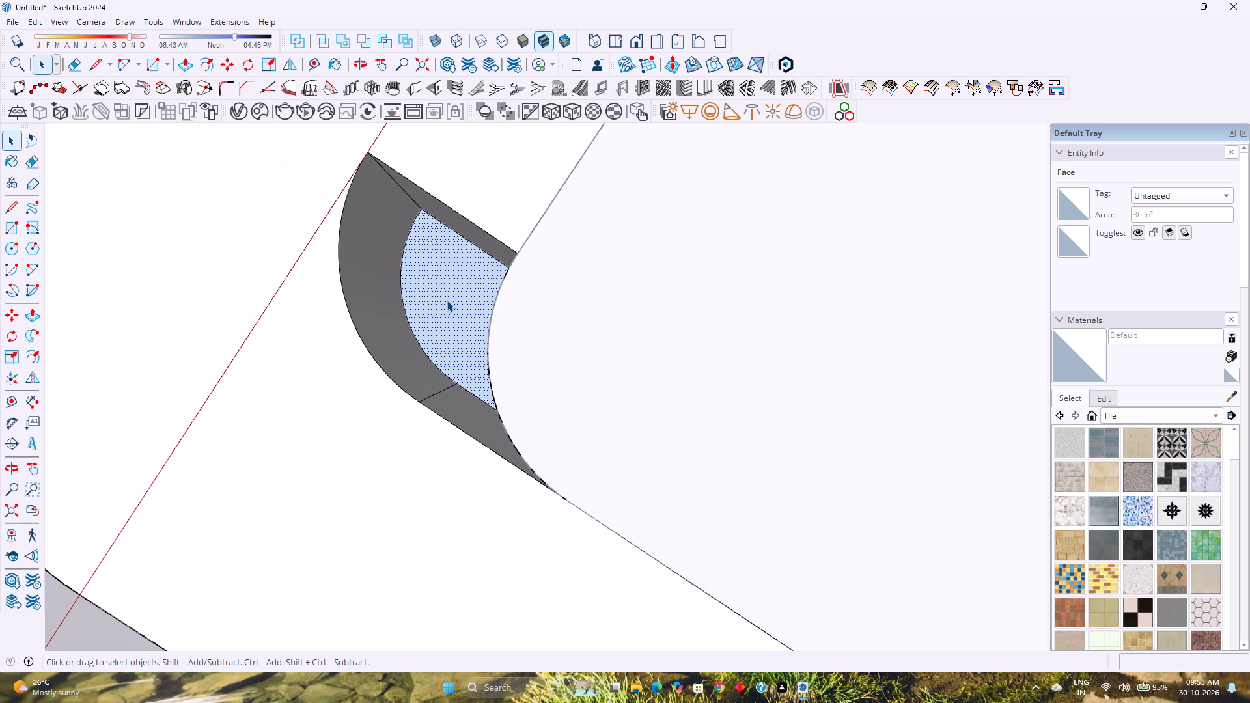
double_click(447, 300)
key("m")
middle_click_drag(447, 300, 586, 294)
middle_click_drag(456, 287, 456, 371, "shift")
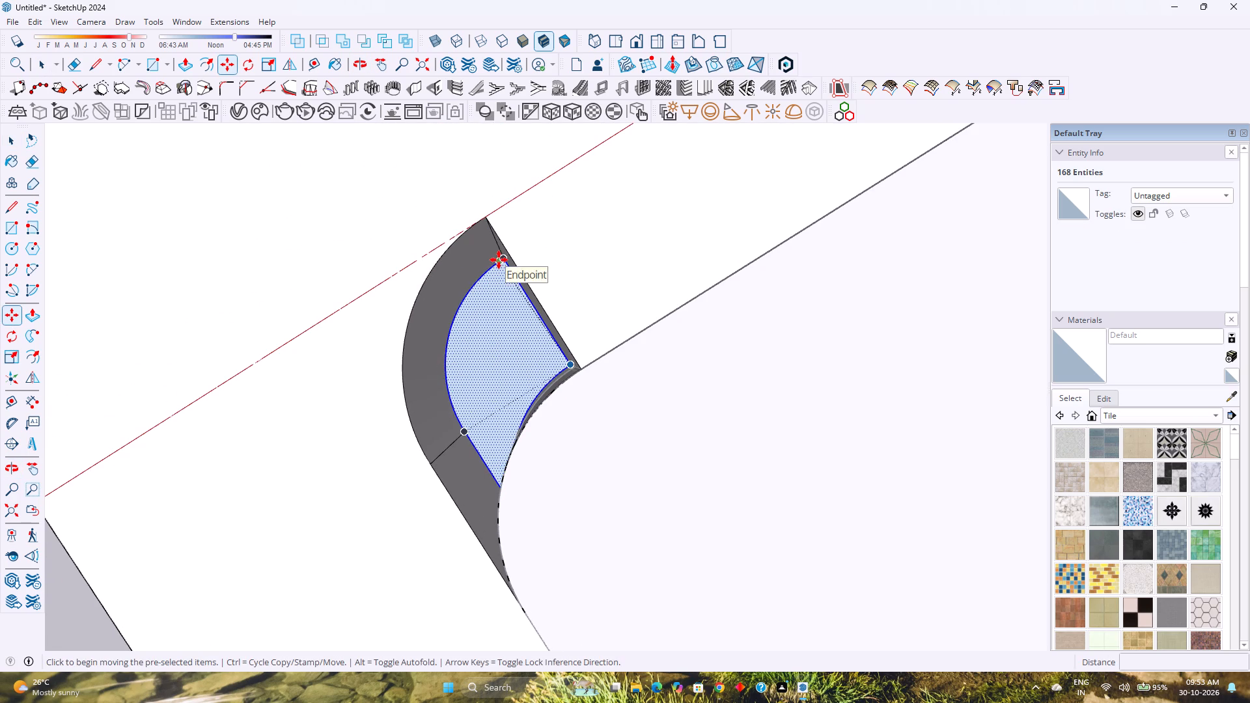
left_click(503, 258)
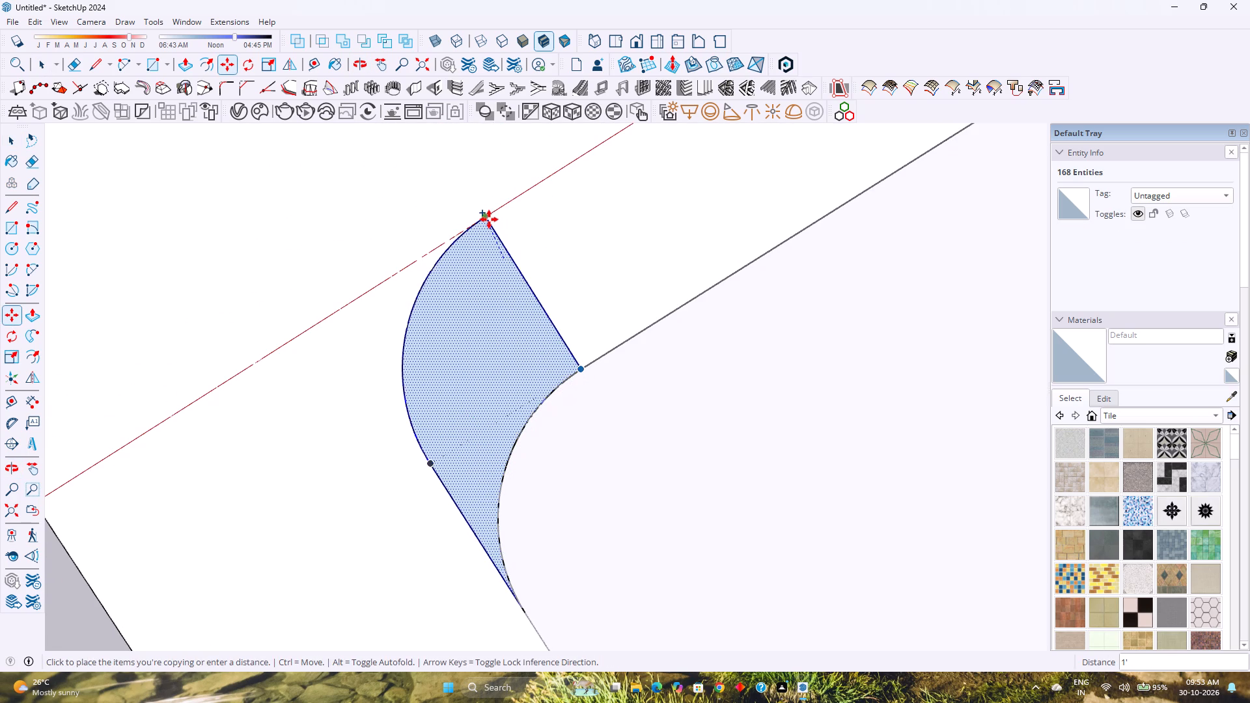
left_click(489, 219)
key("space")
Reverse the copied patch face on the frame's upper side.
left_click(478, 285)
right_click(478, 285)
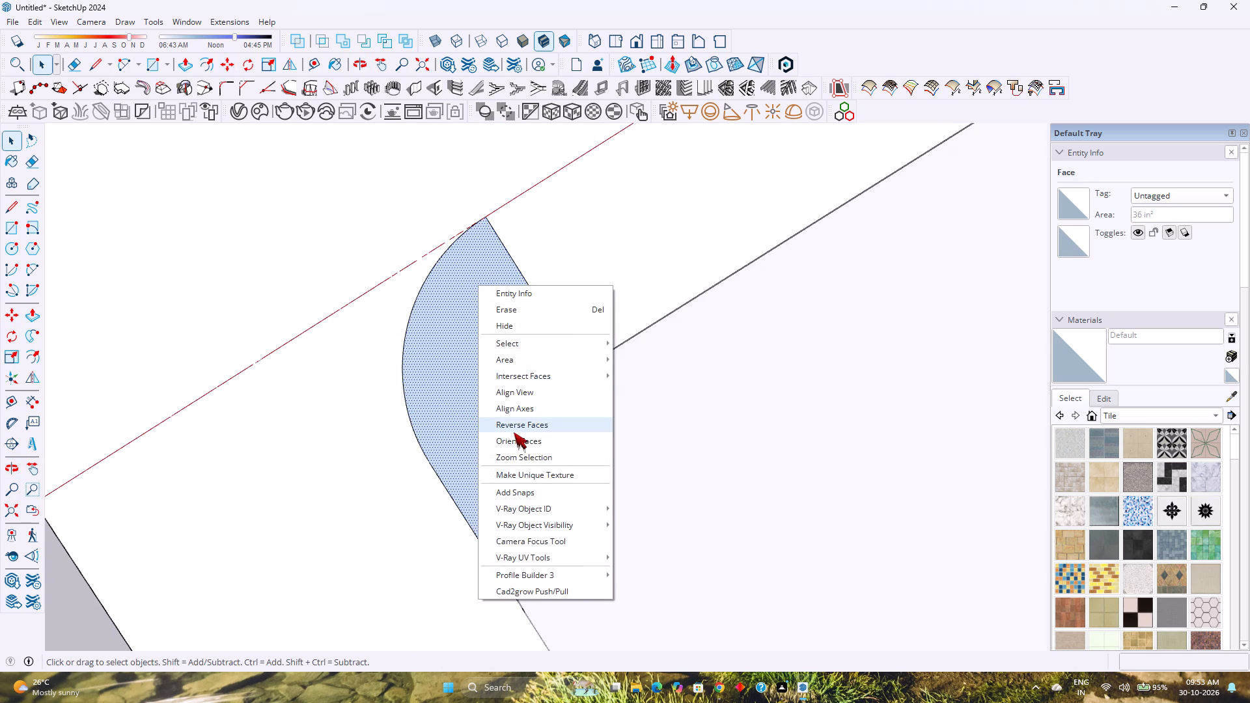
left_click(516, 432)
Erase the arc, straight edge and cross seam around the corner patch on the frame's upper face to merge it.
key("e")
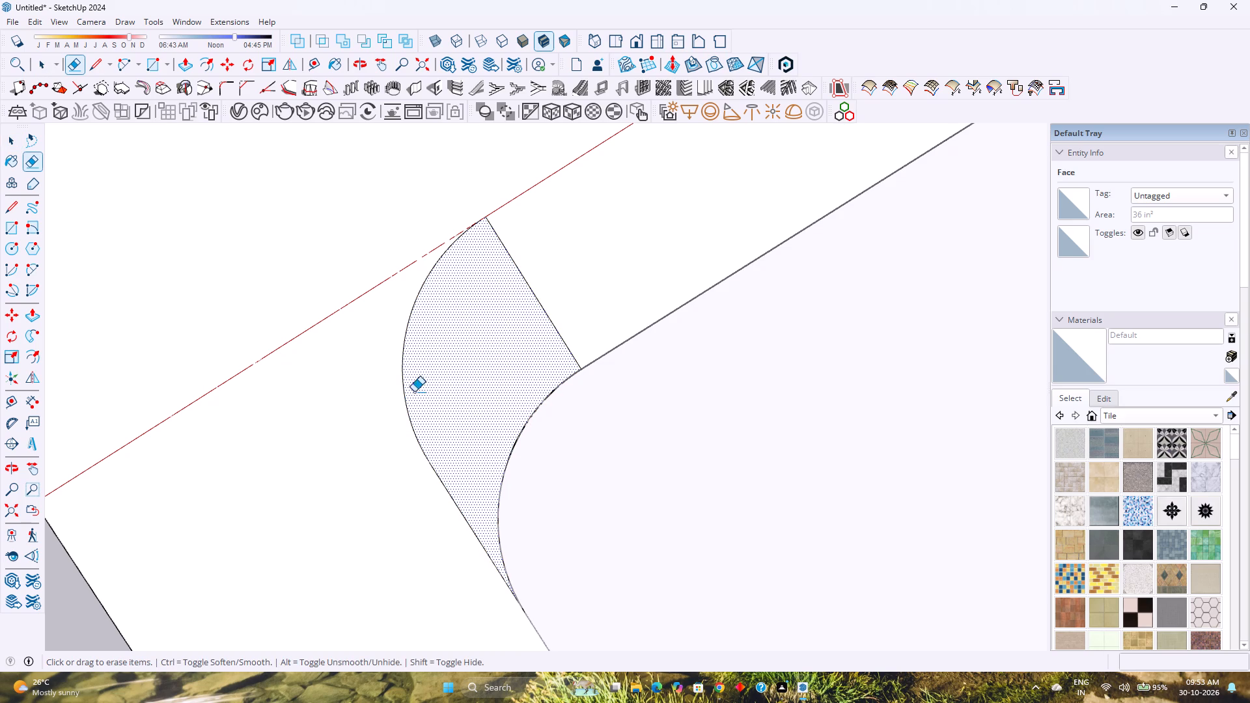
left_click(400, 374)
left_click(403, 371)
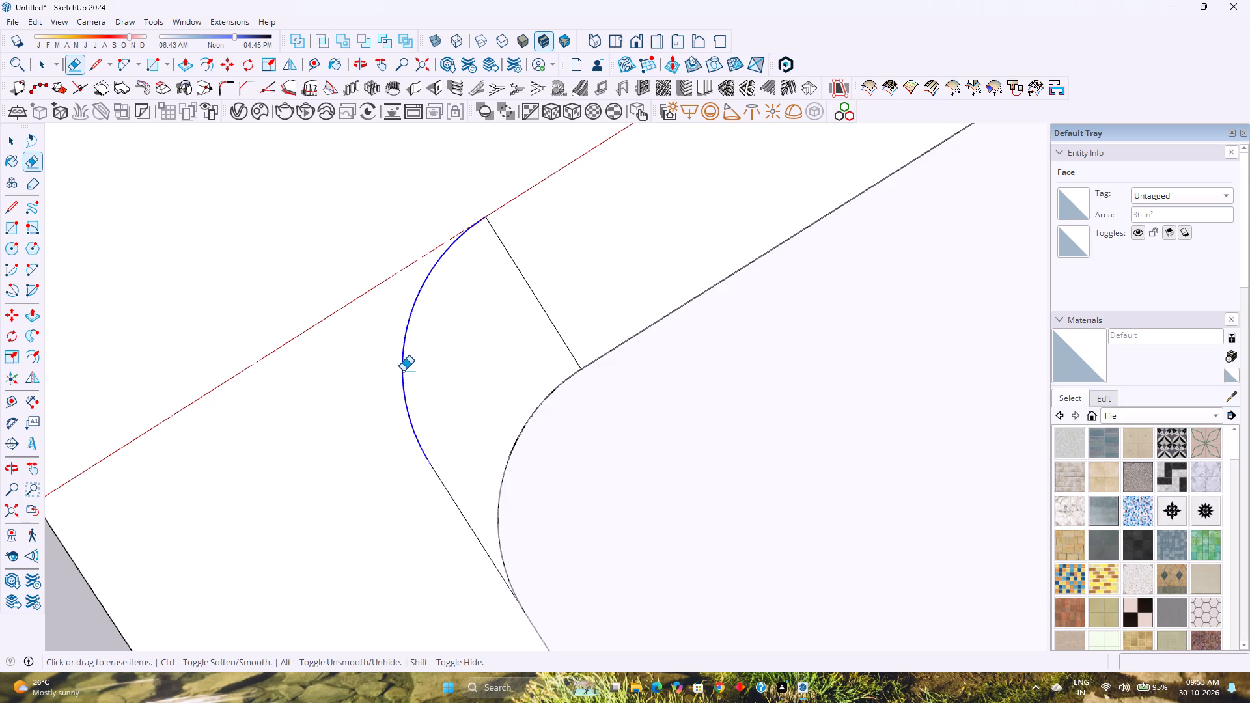
left_click(442, 478)
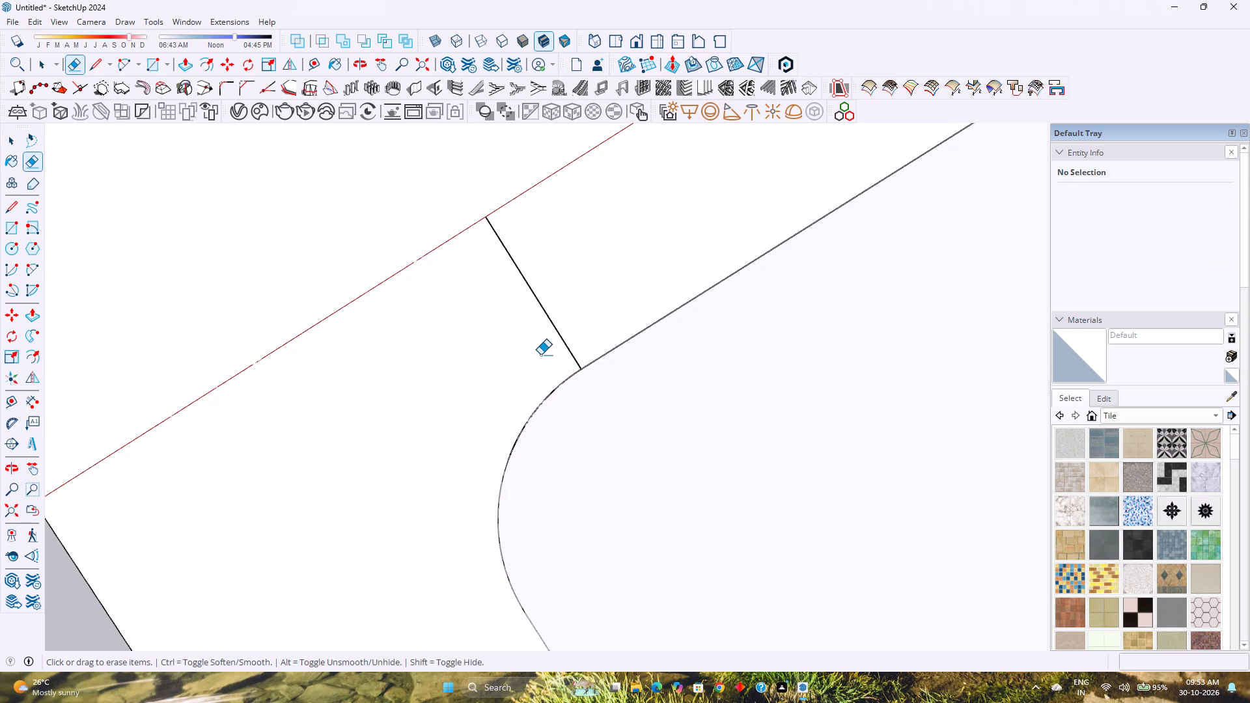
left_click(556, 325)
Erase the patch arc and the two short seam edges at the corner of the frame's underside.
scroll(549, 331, "down", 8)
middle_click_drag(351, 477, 487, 374)
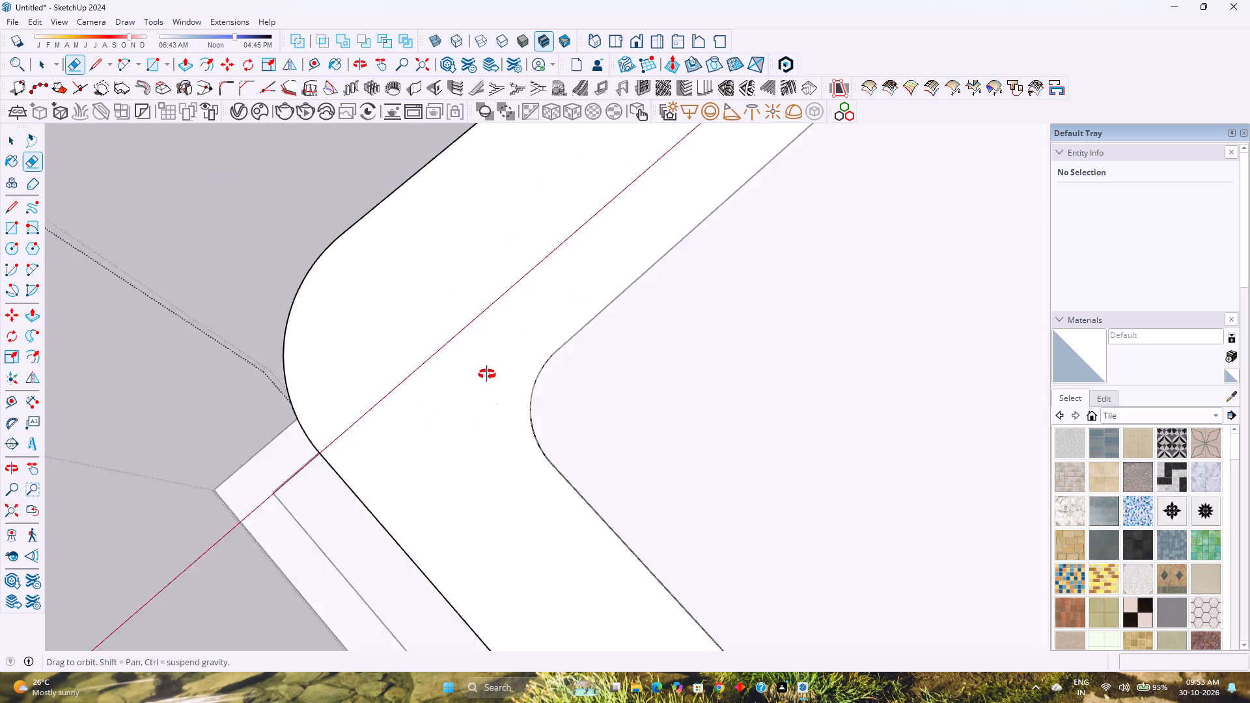
middle_click_drag(487, 374, 581, 316)
scroll(616, 300, "down", 9)
middle_click_drag(531, 375, 768, 209)
middle_click(770, 208)
middle_click_drag(719, 231, 707, 385, "shift")
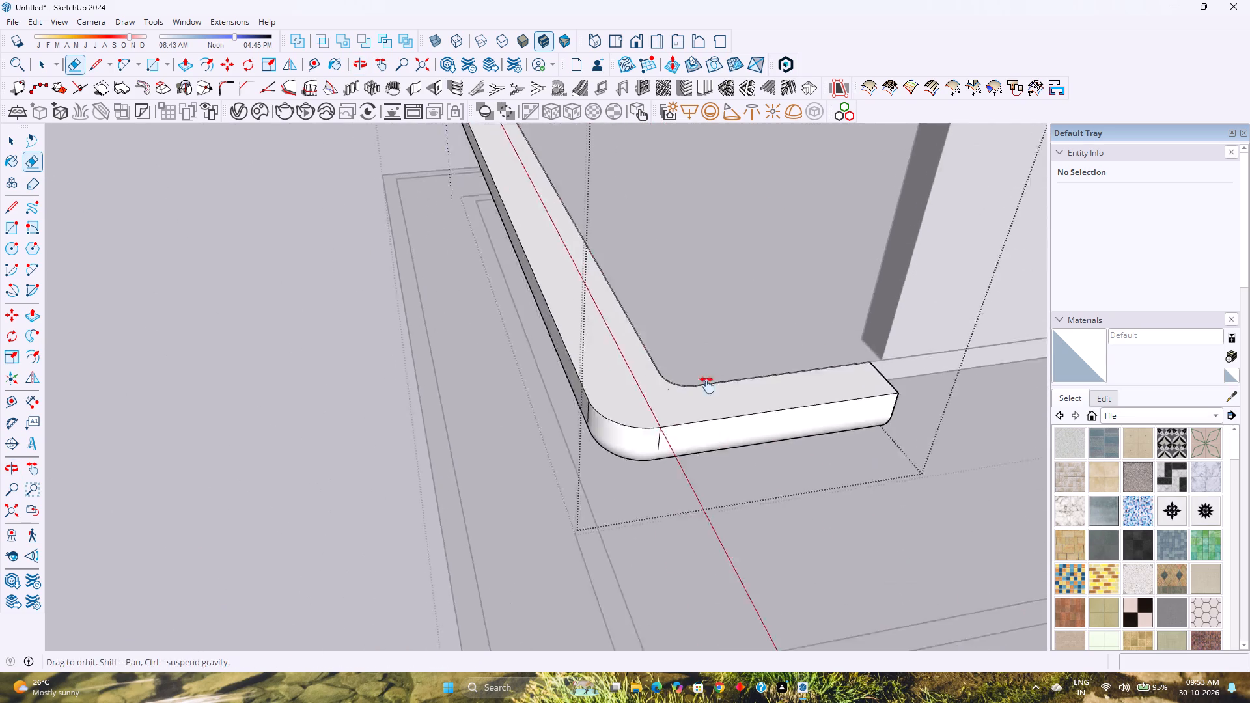
middle_click_drag(707, 385, 673, 454, "shift")
middle_click_drag(605, 448, 722, 277)
middle_click(727, 274)
middle_click_drag(625, 409, 727, 269)
middle_click_drag(715, 292, 564, 412, "shift")
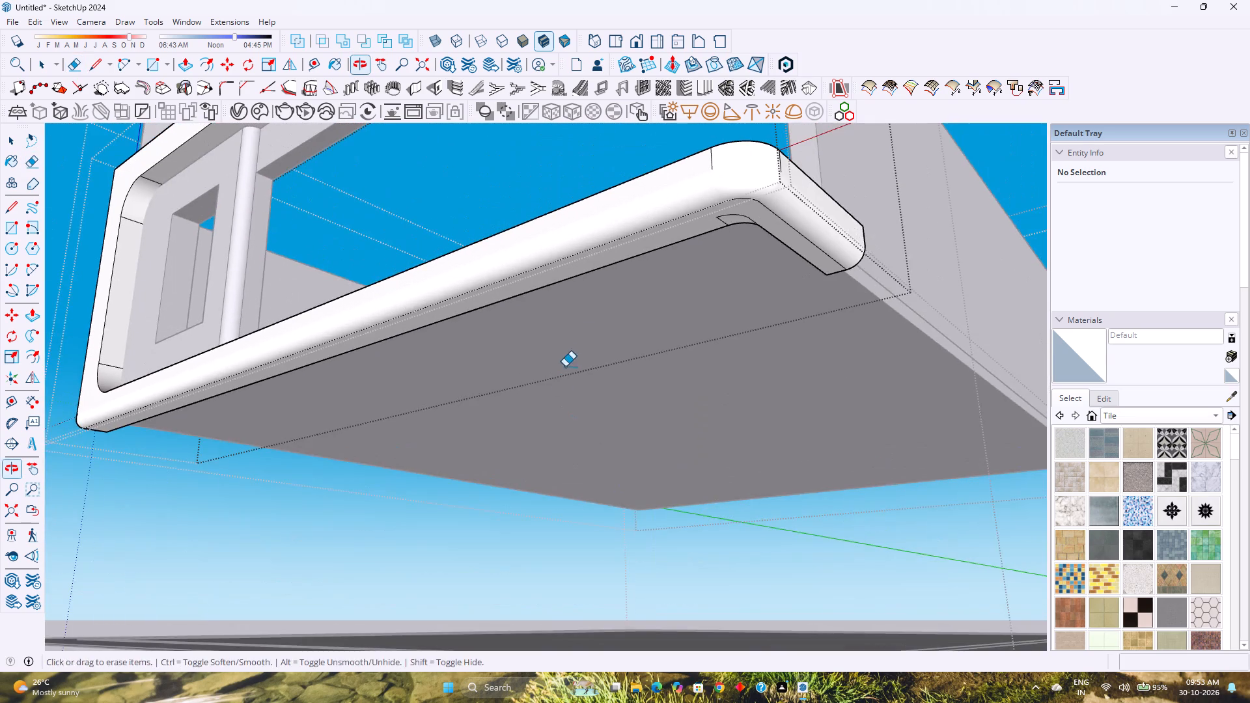
middle_click_drag(613, 307, 637, 286)
scroll(756, 193, "up", 5)
left_click(758, 206)
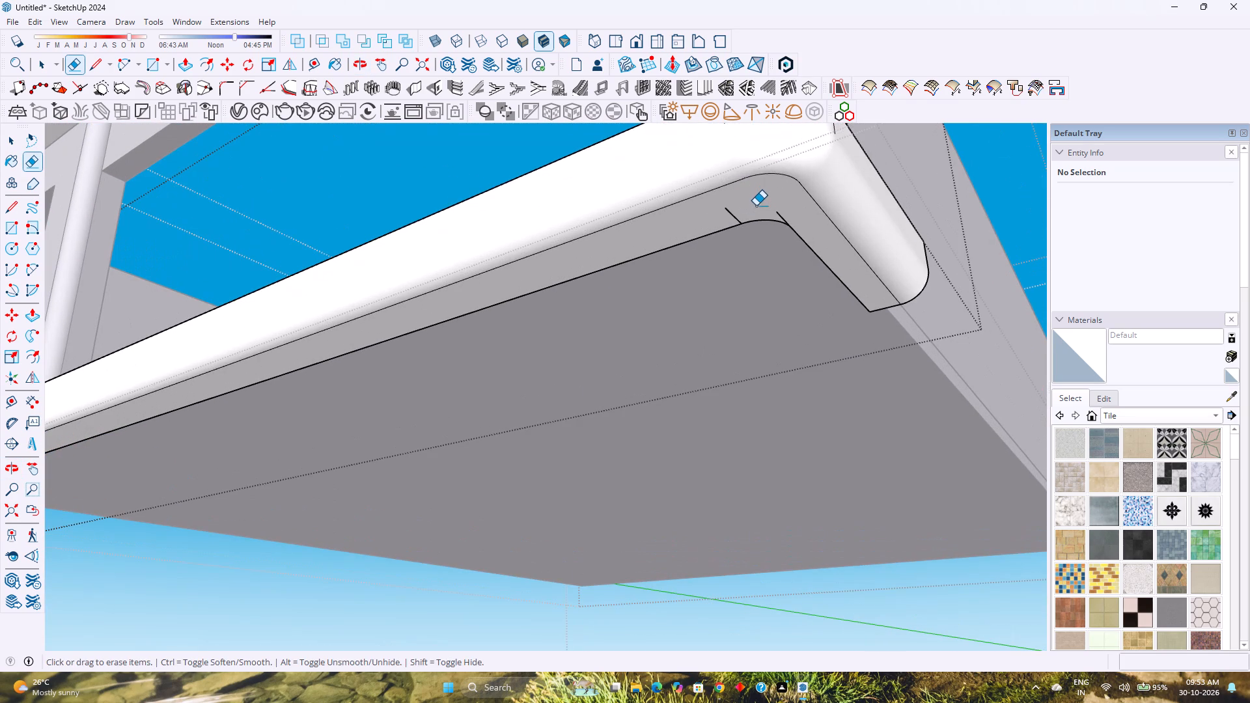
left_click(732, 214)
left_click(780, 213)
Hide the merged underside face of the frame to expose its hollow interior.
scroll(745, 209, "up", 4)
key("space")
left_click(745, 209)
right_click(745, 209)
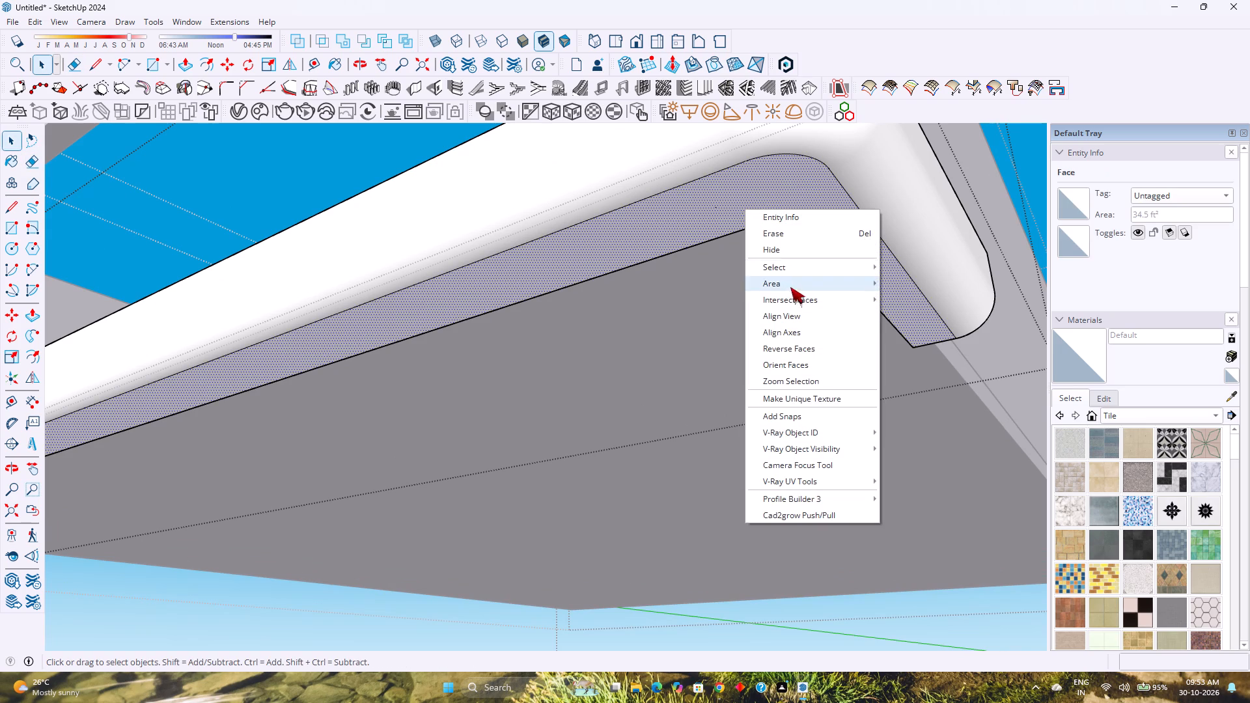
left_click(788, 253)
Delete the two leftover edges at the curved inner corner inside the hollow frame.
scroll(779, 227, "up", 3)
middle_click_drag(779, 227, 832, 154)
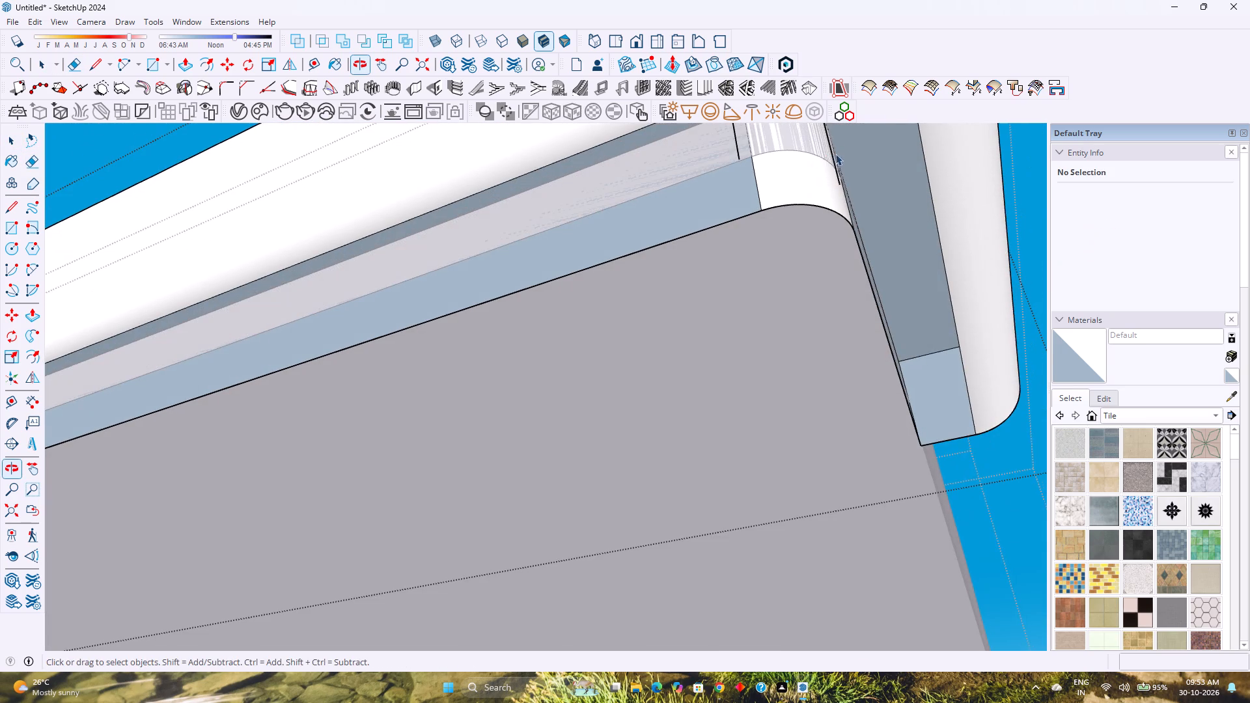
left_click(837, 172)
key("Delete")
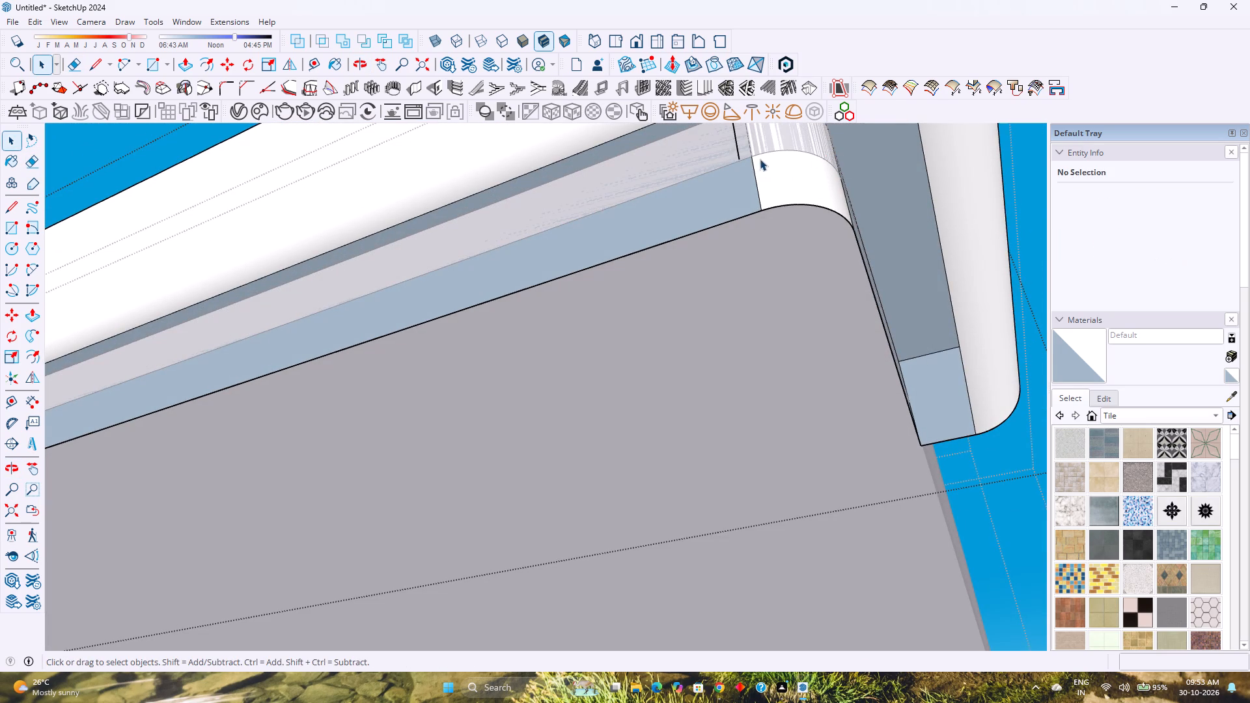
left_click(736, 155)
key("Delete")
Unhide the last hidden face to close the frame's underside again.
scroll(717, 189, "down", 4)
middle_click_drag(717, 189, 714, 192)
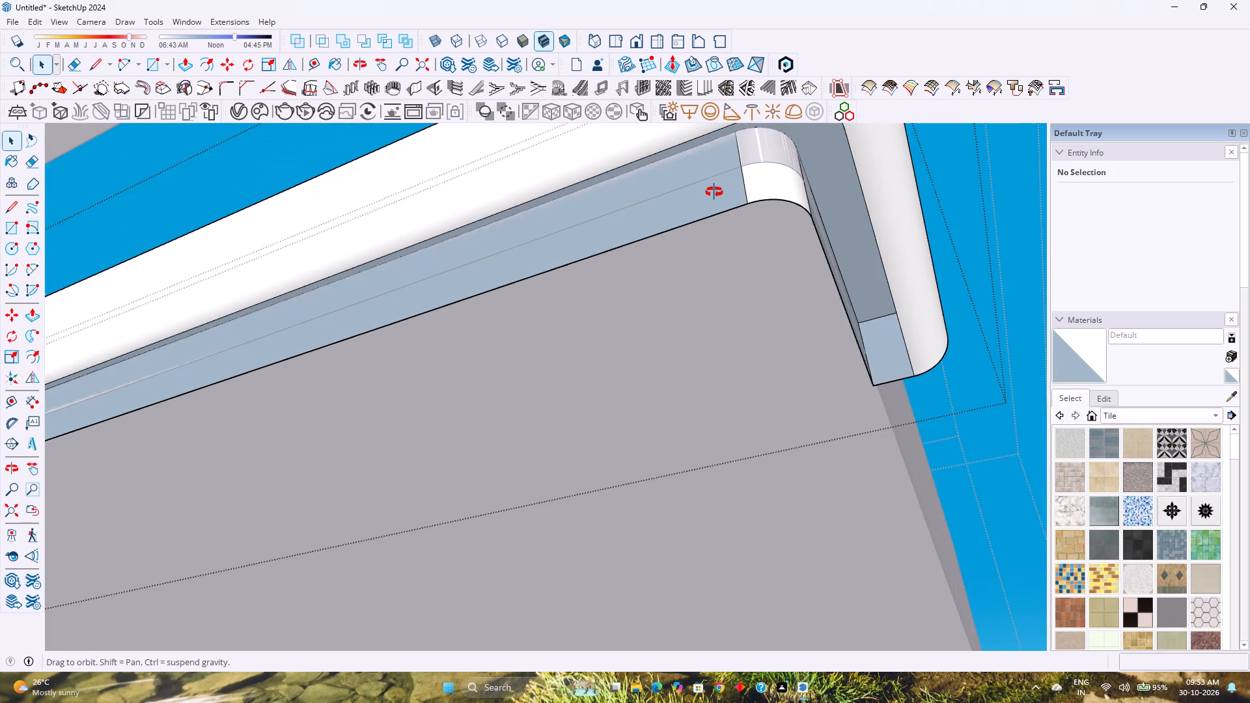
middle_click_drag(714, 192, 687, 228)
middle_click_drag(687, 227, 686, 284, "shift")
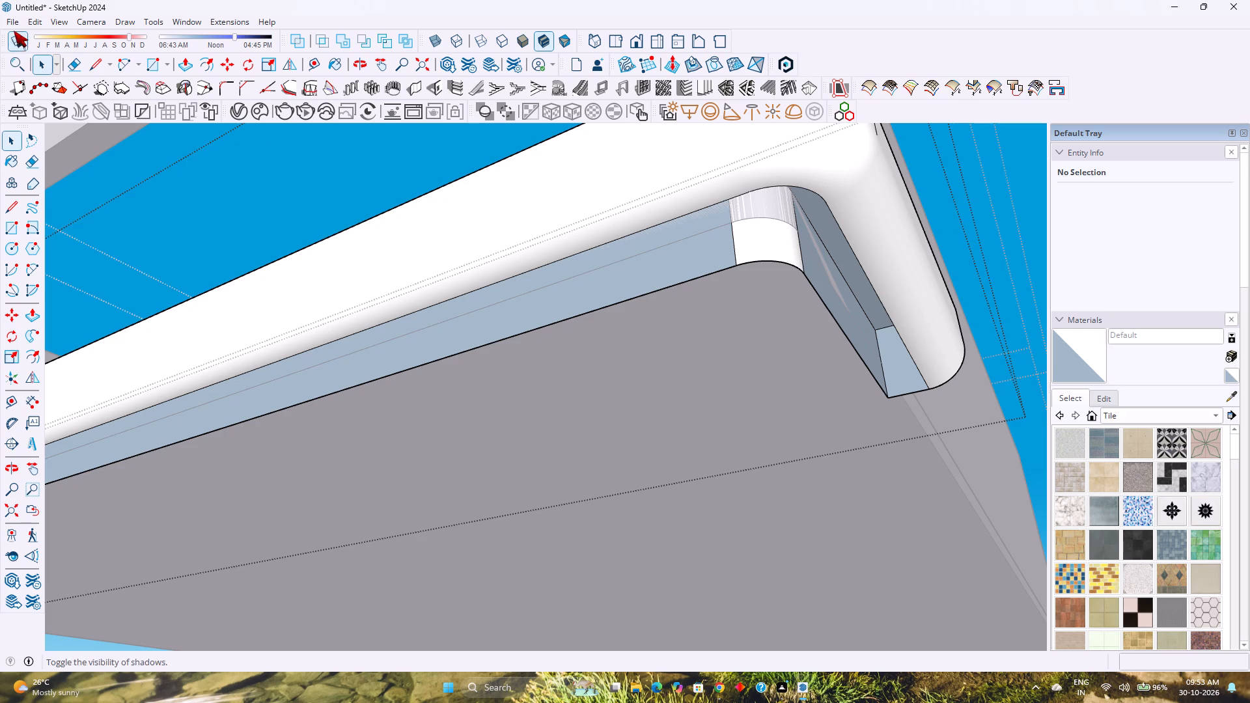
left_click(14, 25)
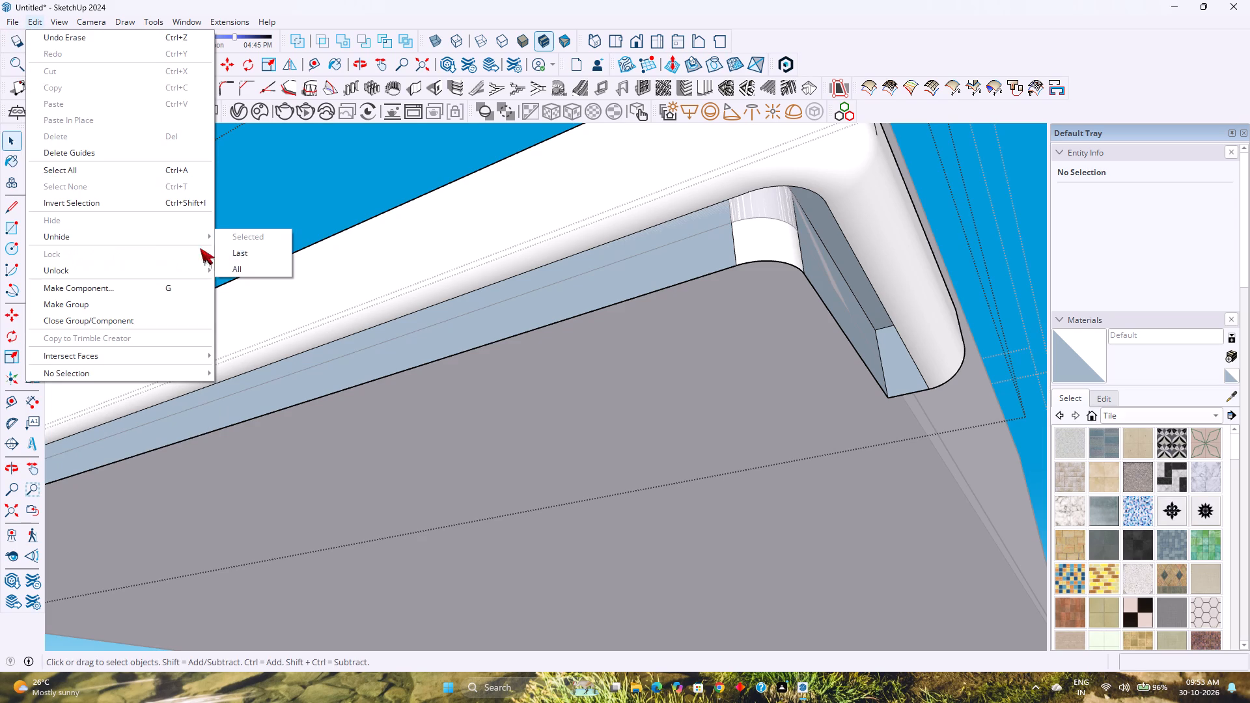
left_click(244, 249)
Examine the patched frame corner and the whole front facade from below and from the front.
scroll(415, 268, "down", 5)
middle_click_drag(430, 260, 436, 350)
middle_click(436, 350)
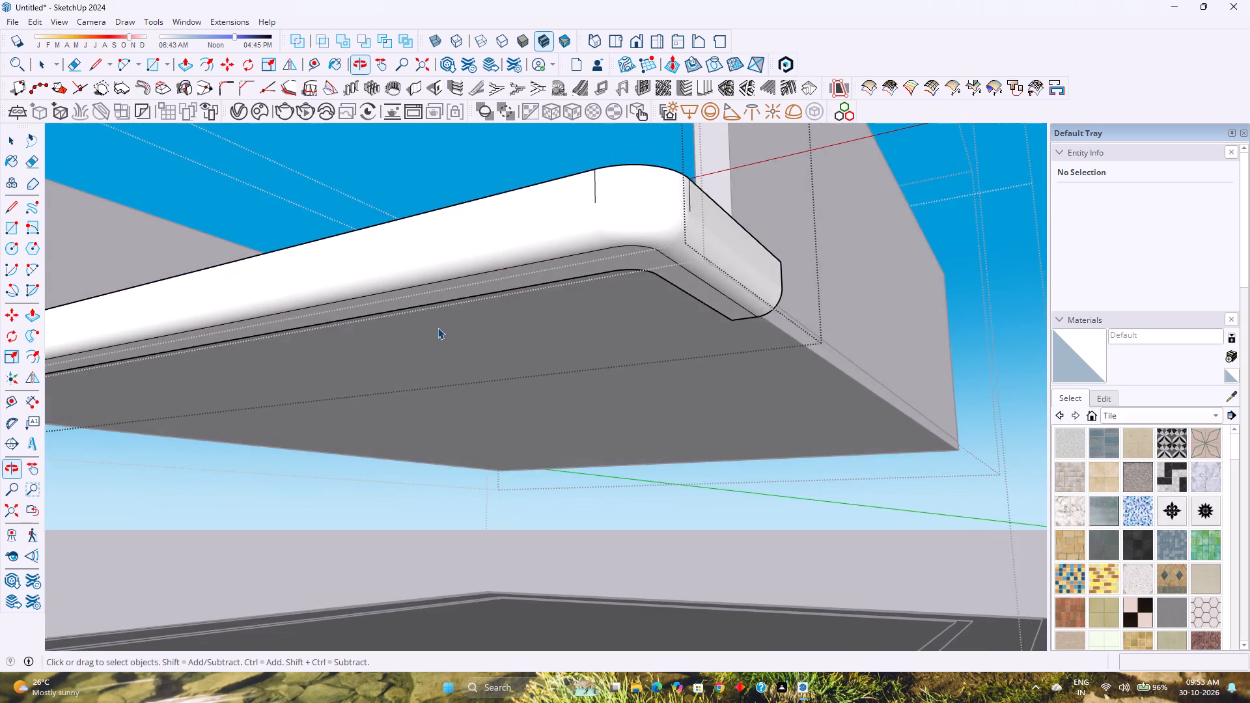
scroll(438, 324, "down", 2)
middle_click_drag(508, 277, 514, 365)
middle_click(514, 365)
scroll(514, 365, "up", 1)
scroll(512, 336, "down", 2)
middle_click_drag(518, 329, 538, 467, "shift")
scroll(518, 401, "down", 2)
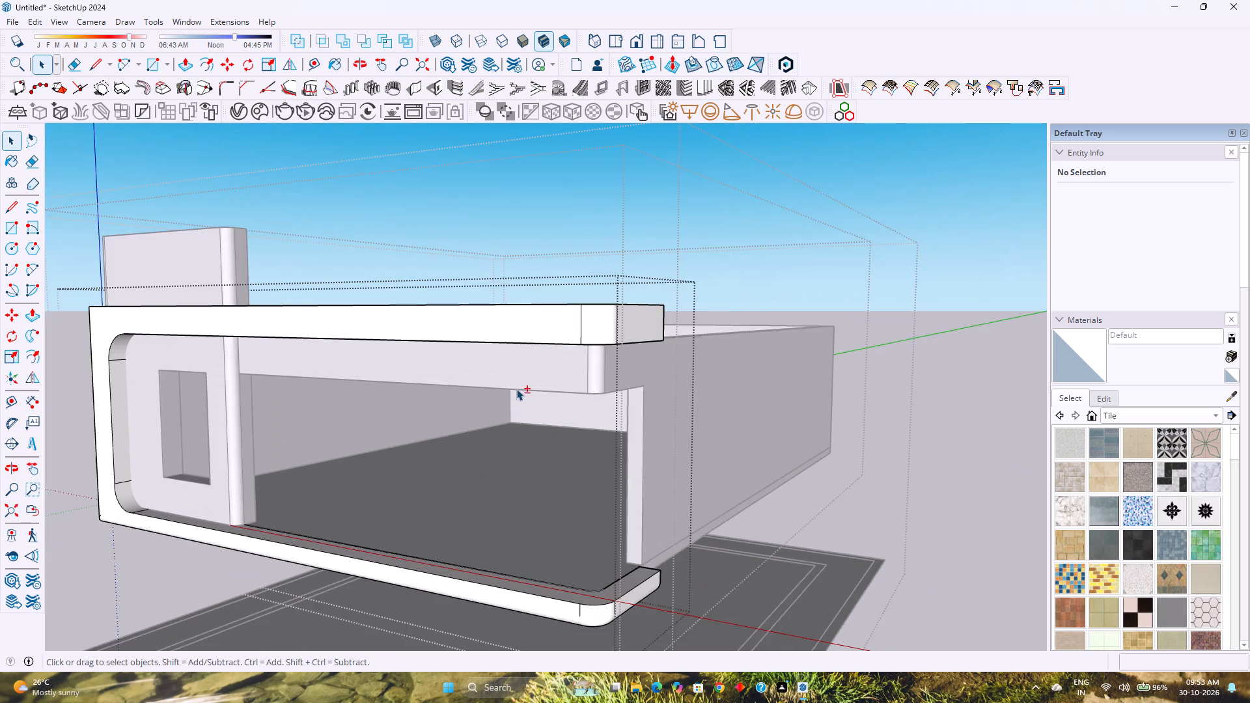
middle_click_drag(516, 387, 537, 332, "shift")
Save the model in the Fuji Files folder under the name "Fuji - 3d Residential Elevation".
key("ctrl+s")
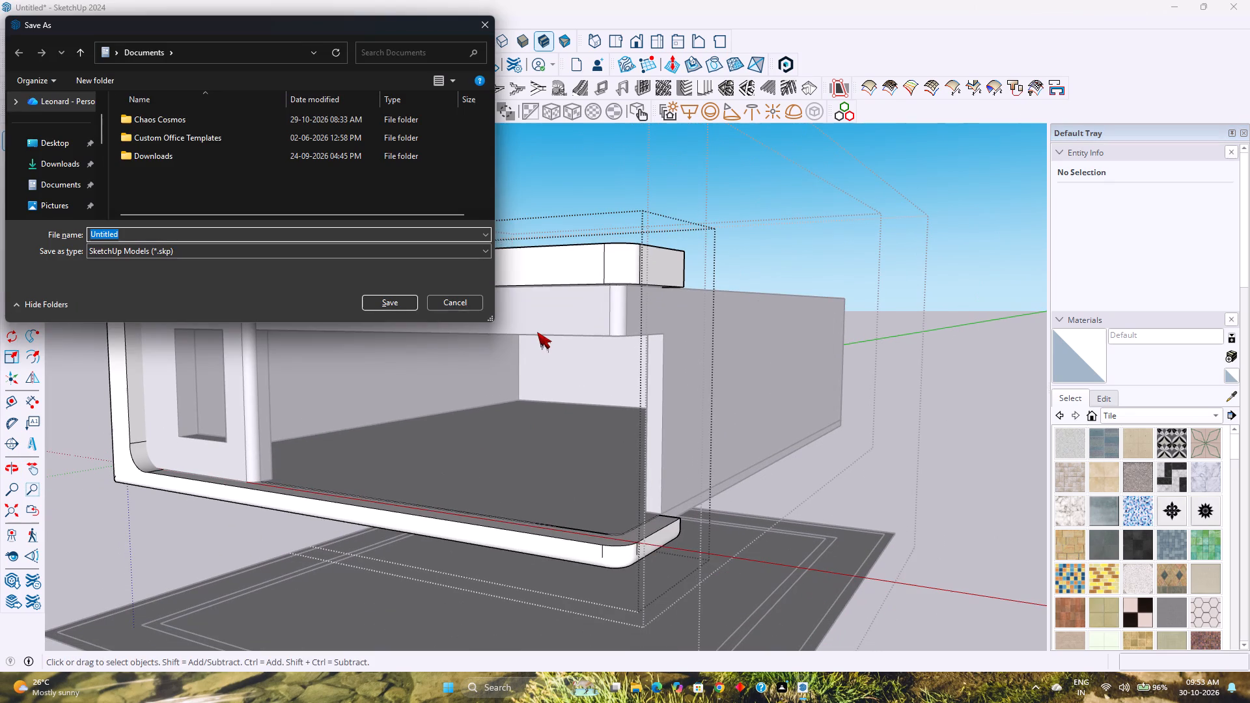
scroll(14, 176, "down", 2)
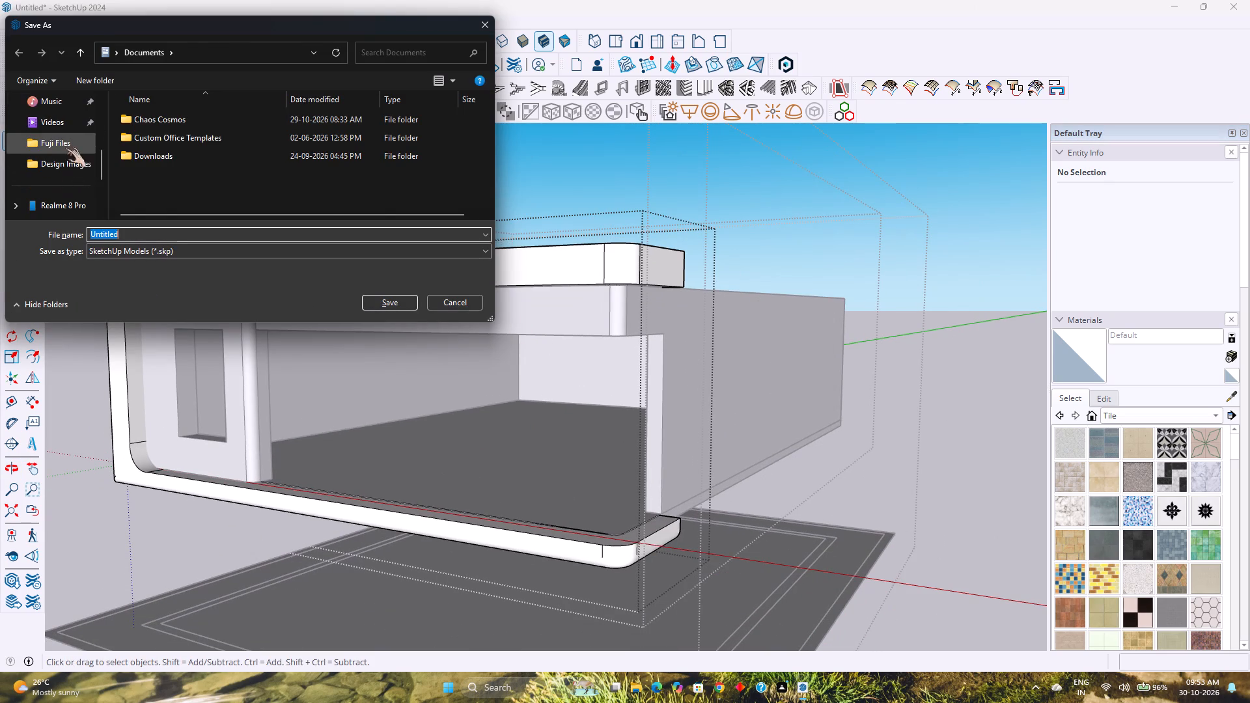
left_click(65, 148)
left_click(152, 232)
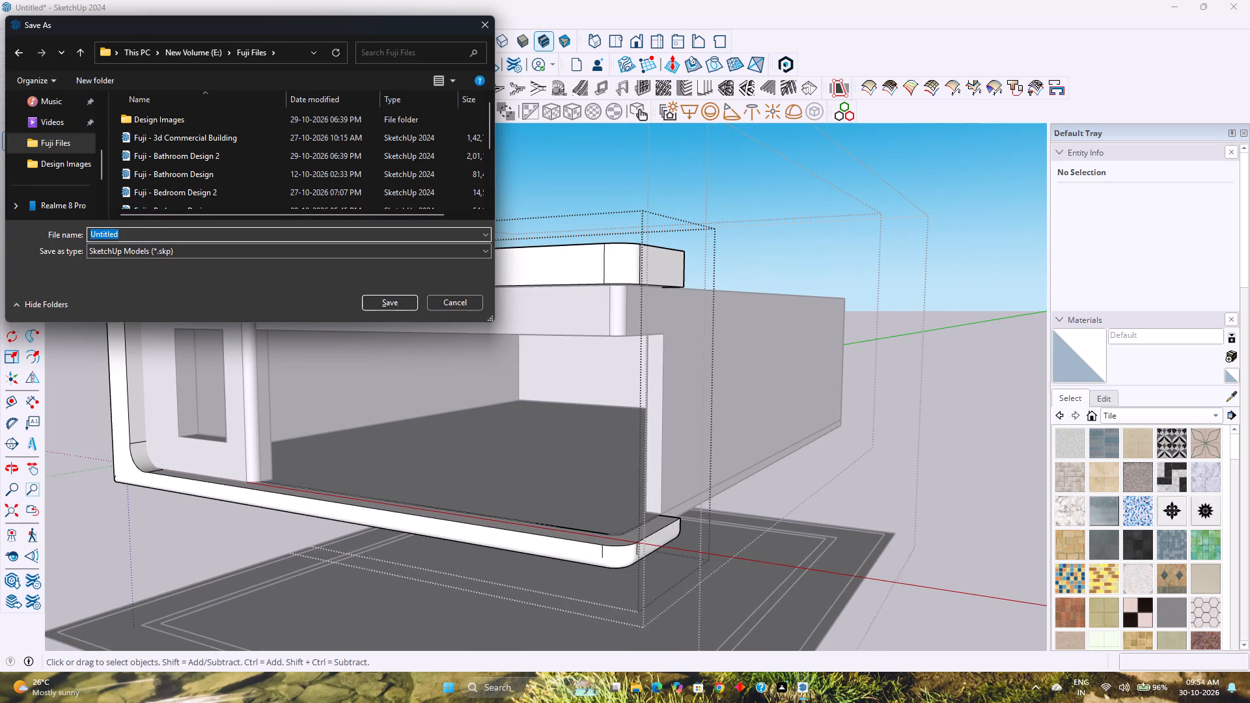
type("Res")
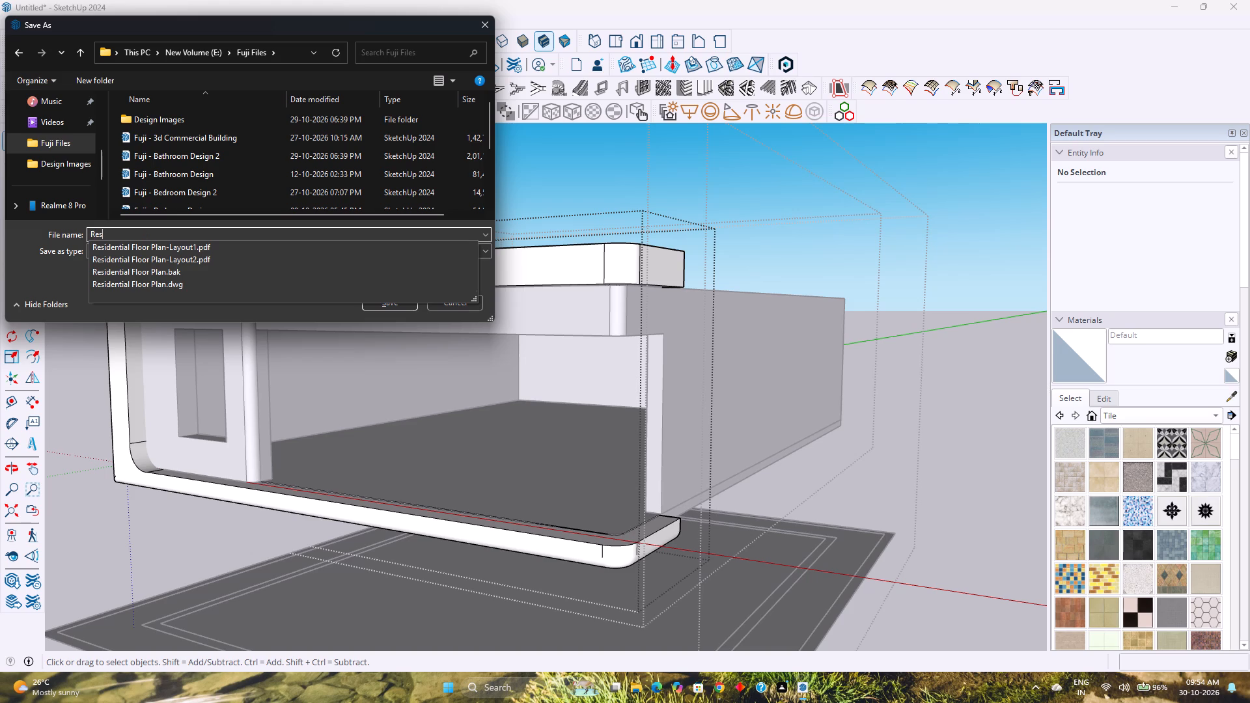
type("iden")
type("tial EAle")
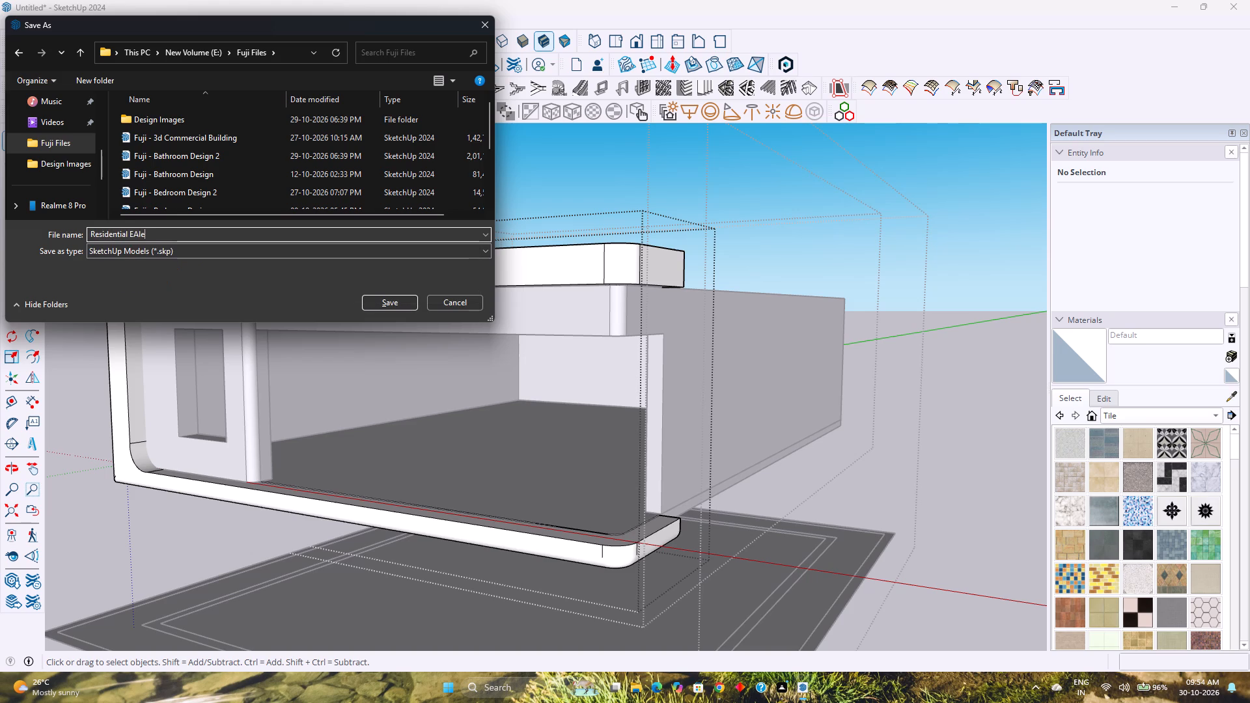
key("BackSpace")
key("BackSpace")
key("BackSpace")
type("levaton")
key("space")
key("BackSpace")
key("BackSpace")
key("BackSpace")
type("ion")
key("space")
key("BackSpace")
key("Left")
key("Left")
key("Left")
key("Left")
key("Left")
key("Left")
key("Left")
key("Left")
key("Left")
key("Left")
key("Left")
key("Left")
key("Left")
key("Left")
key("Left")
key("Left")
key("Left")
key("Left")
key("Left")
key("Left")
type("Fuji")
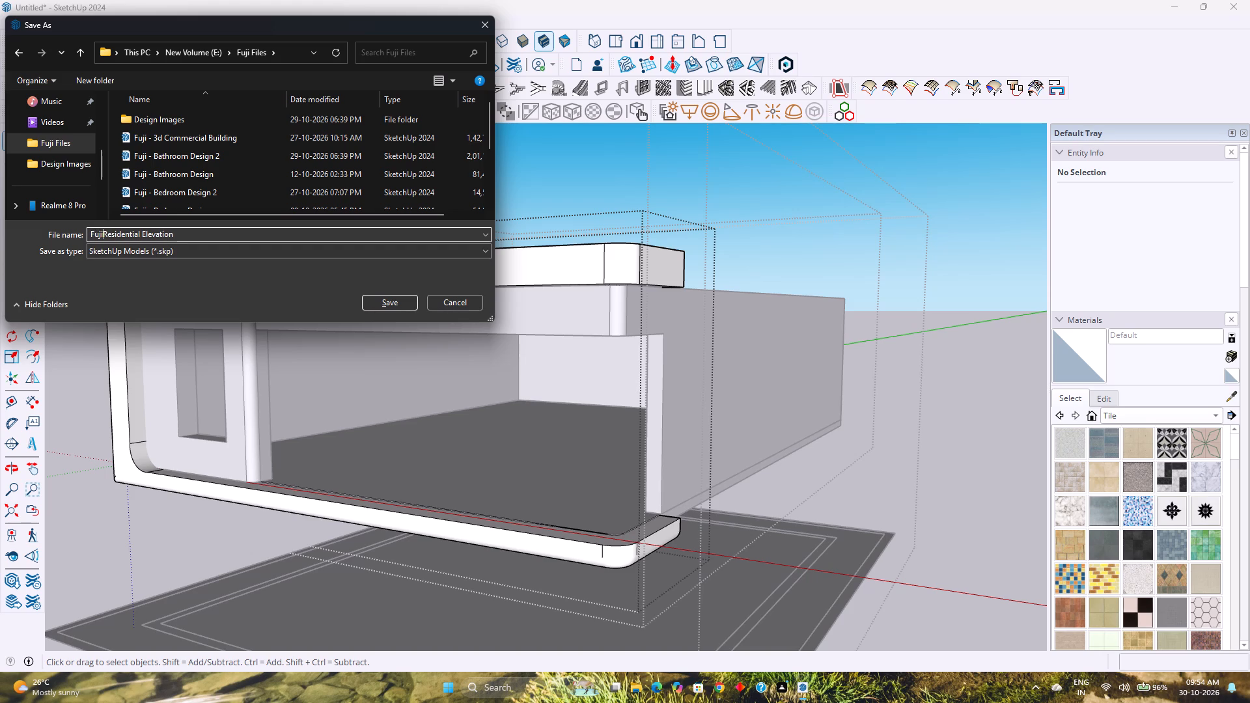
key("space")
type("-")
key("space")
type("3d")
key("space")
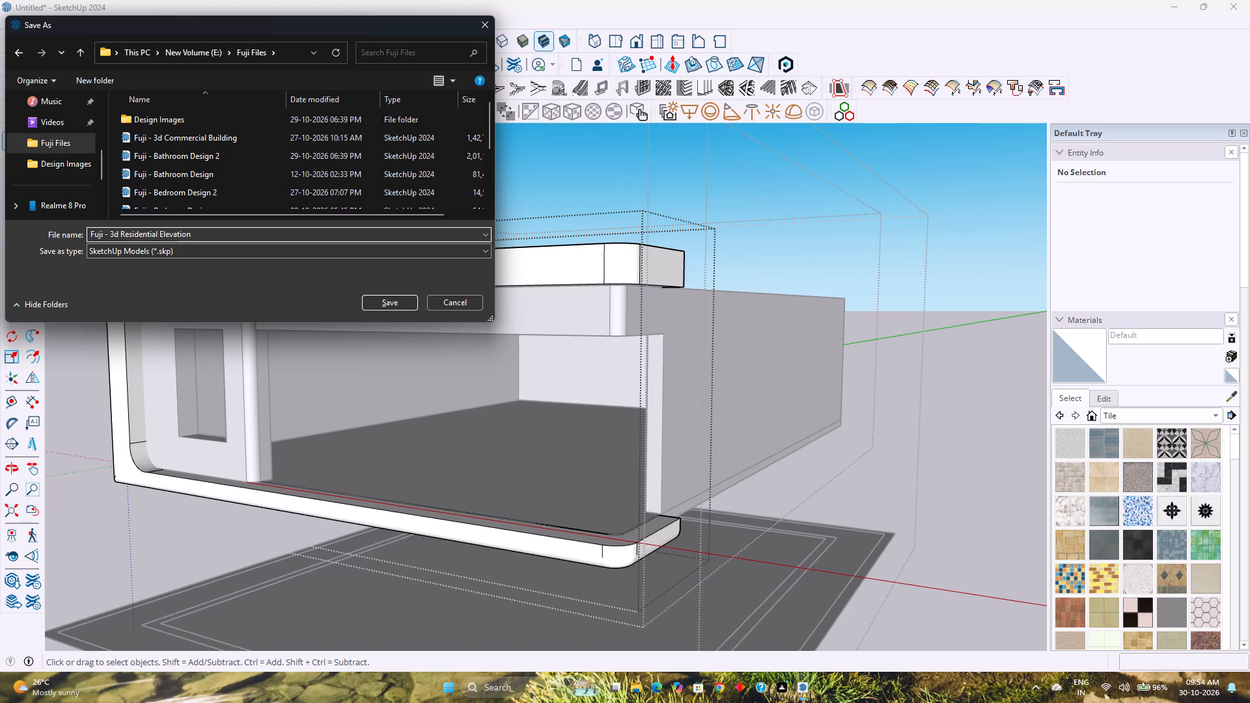
key("Return")
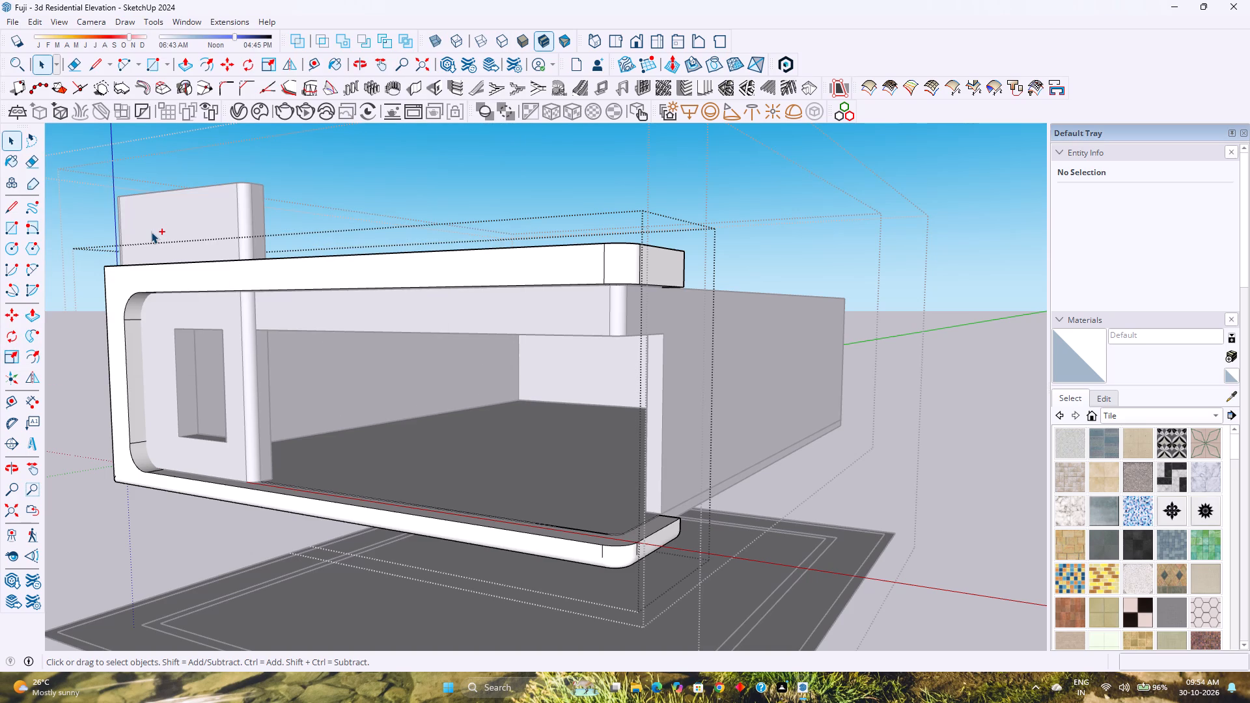
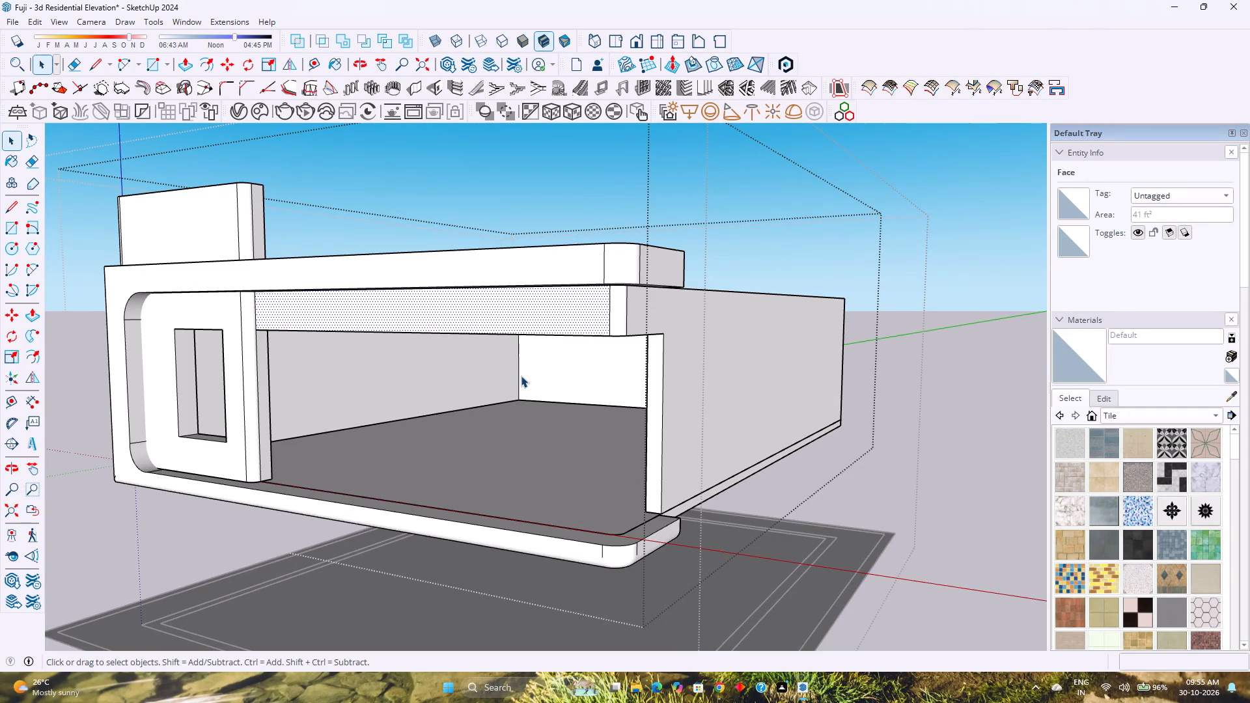
Place a guide on the floor 9' in from the base of the side wall beside the window.
scroll(520, 365, "down", 2)
middle_click_drag(520, 365, 505, 397)
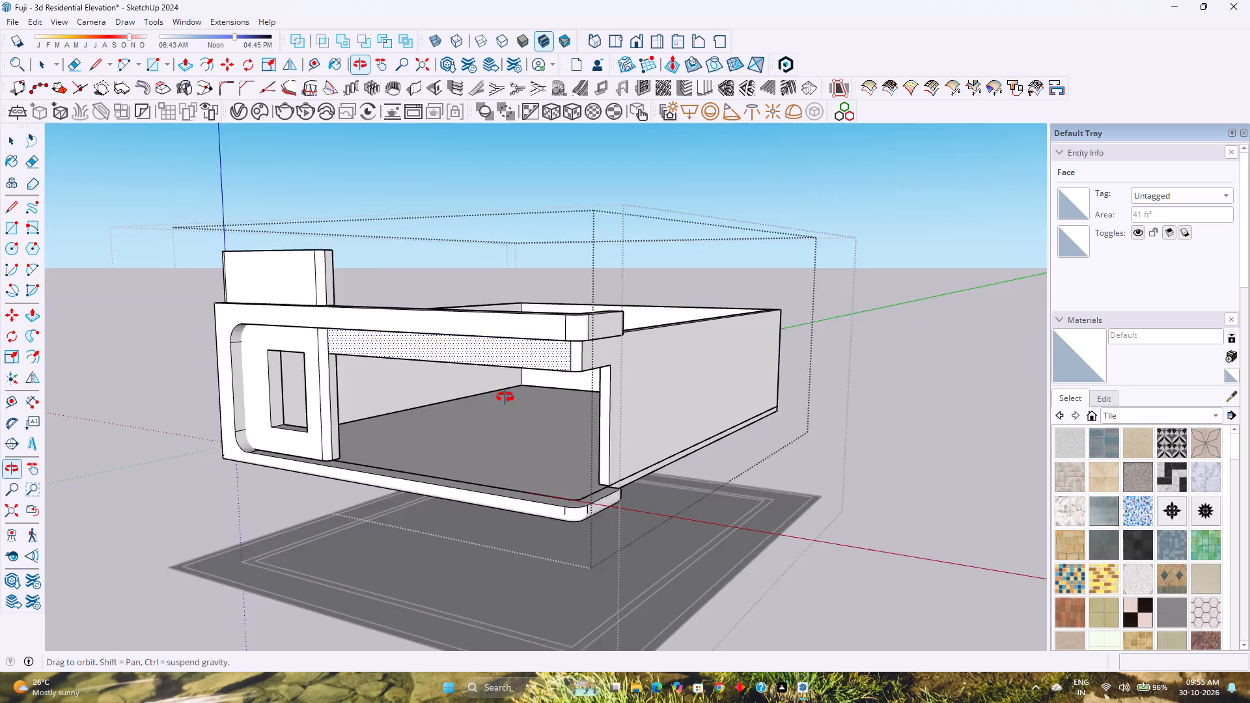
middle_click_drag(505, 397, 391, 546)
middle_click(385, 556)
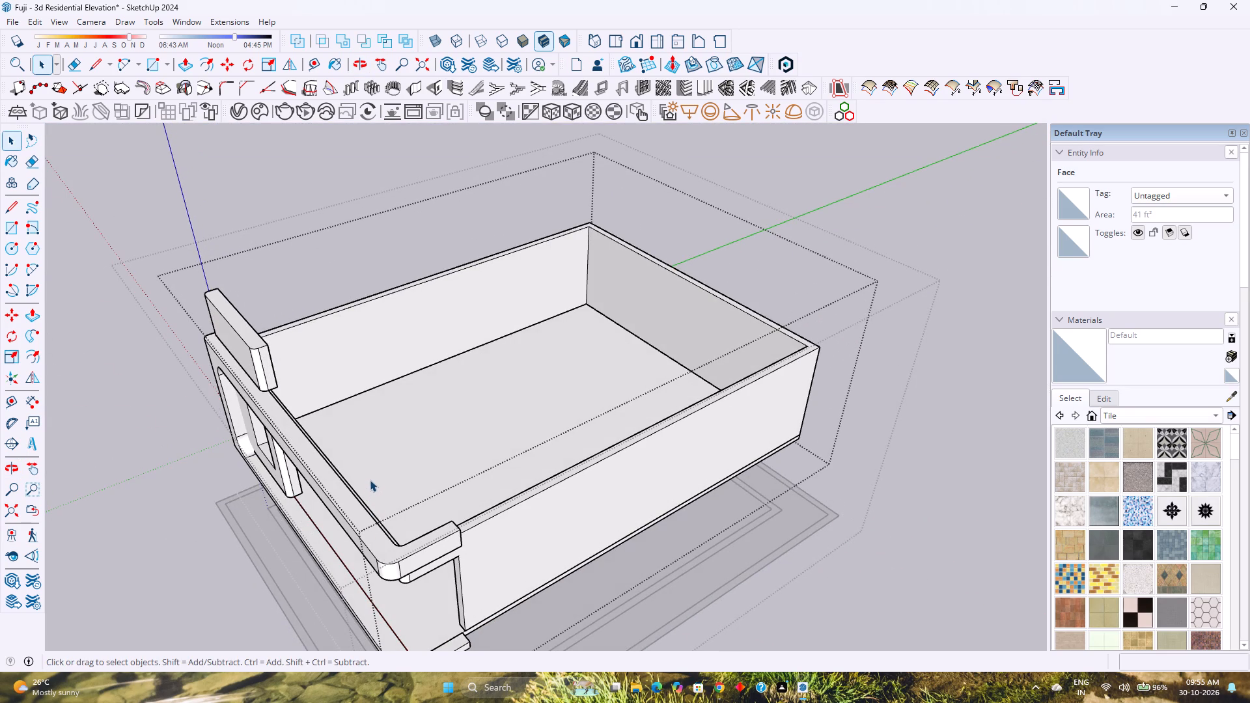
scroll(370, 471, "down", 2)
middle_click_drag(370, 473, 594, 420)
middle_click(594, 420)
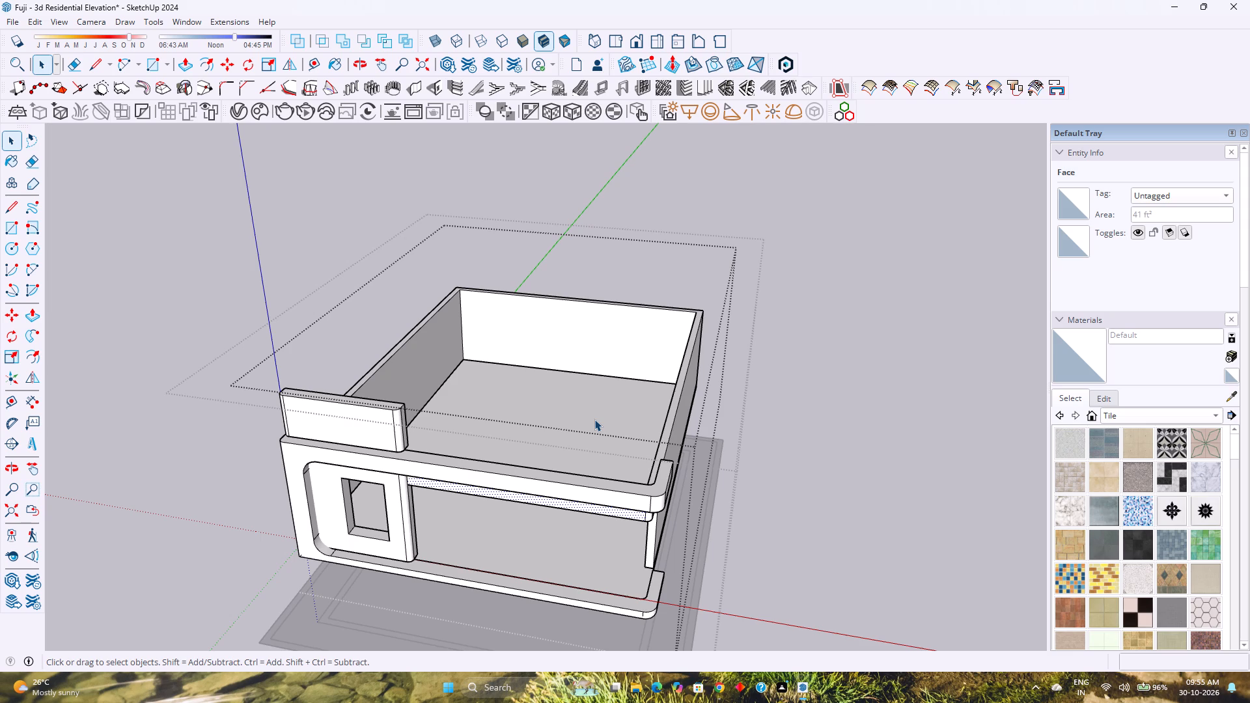
scroll(594, 418, "down", 1)
middle_click_drag(594, 418, 376, 550)
middle_click_drag(402, 465, 261, 572)
scroll(383, 389, "up", 5)
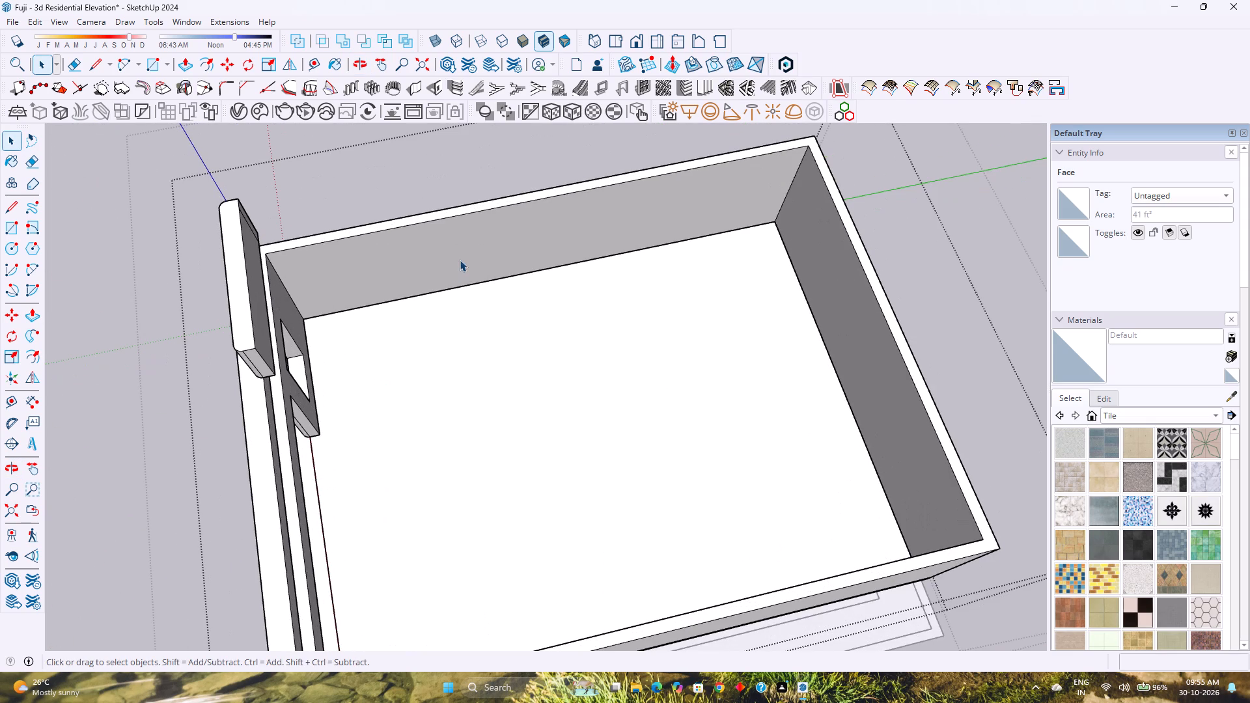
left_click(454, 261)
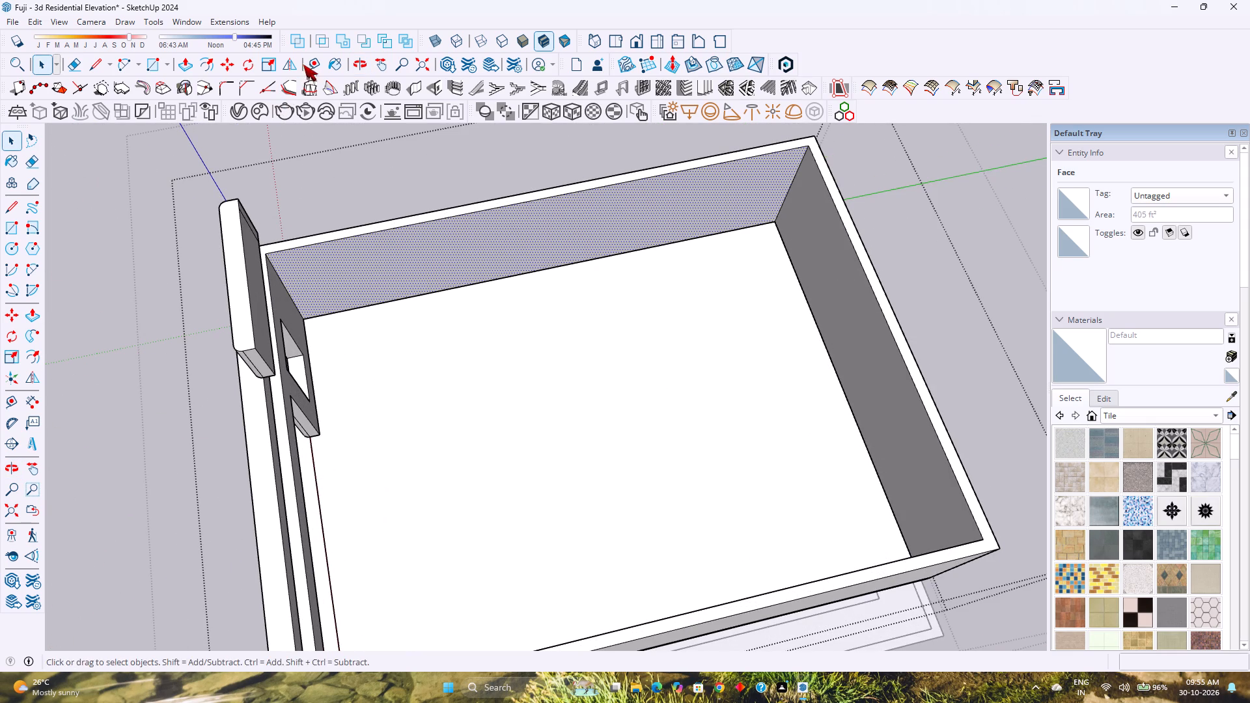
left_click(309, 61)
left_click(387, 303)
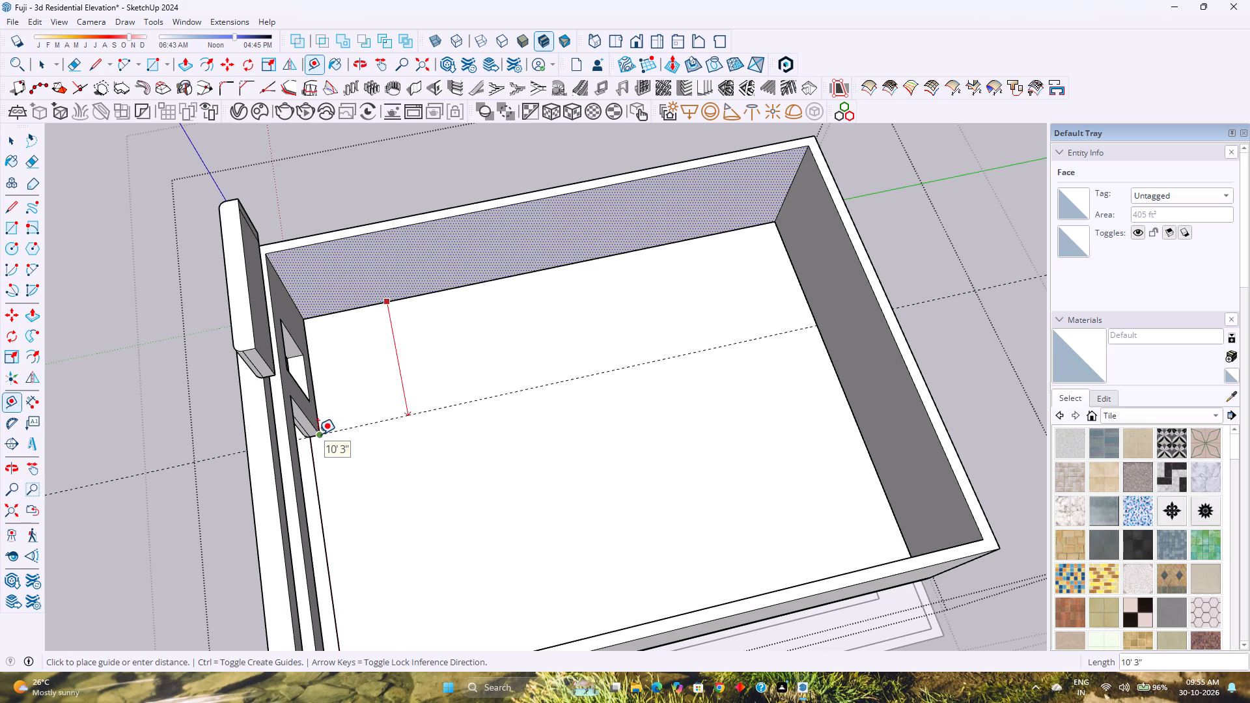
scroll(318, 434, "up", 13)
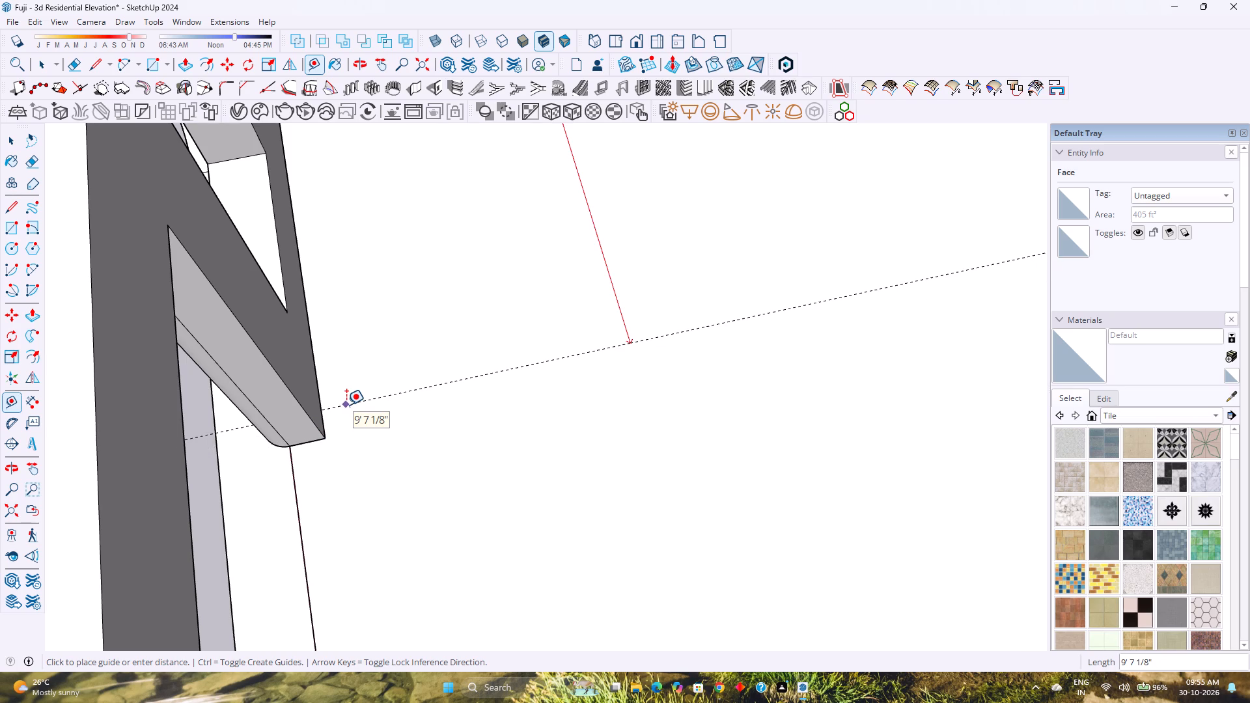
type("9'")
key("Return")
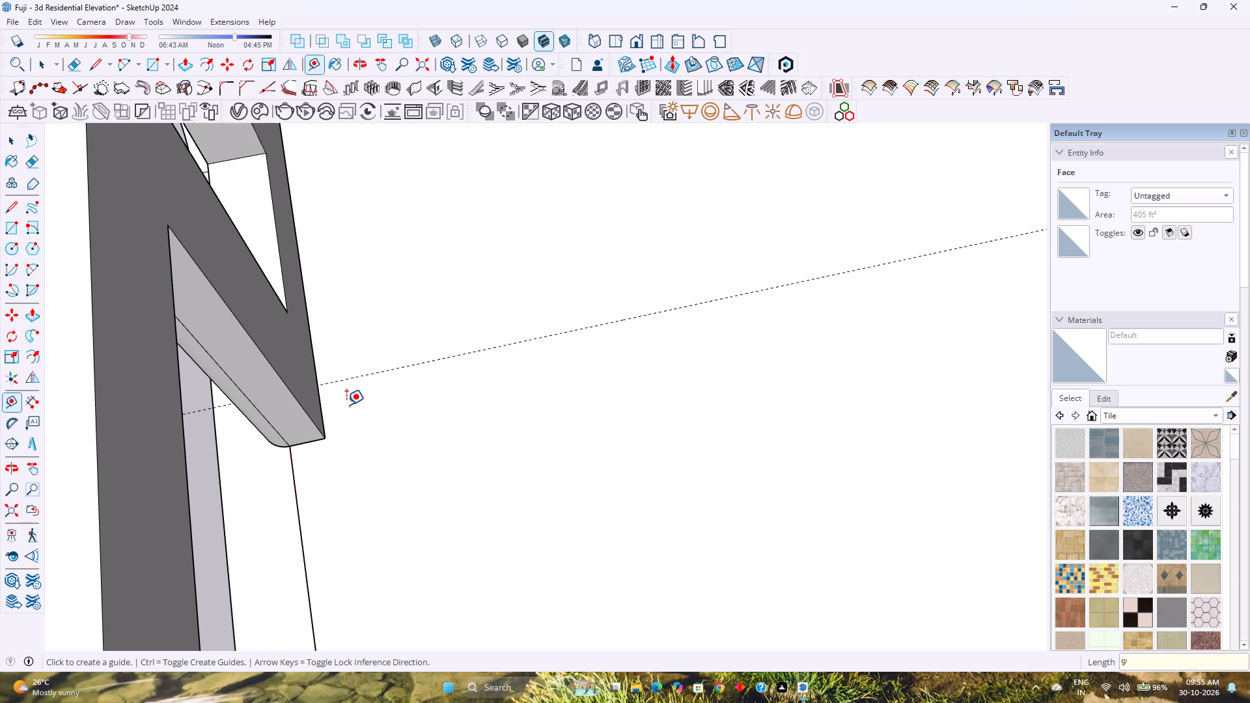
Add a parallel guide 6" beyond the 9' guide, farther from the side wall, to mark the partition thickness.
left_click(386, 372)
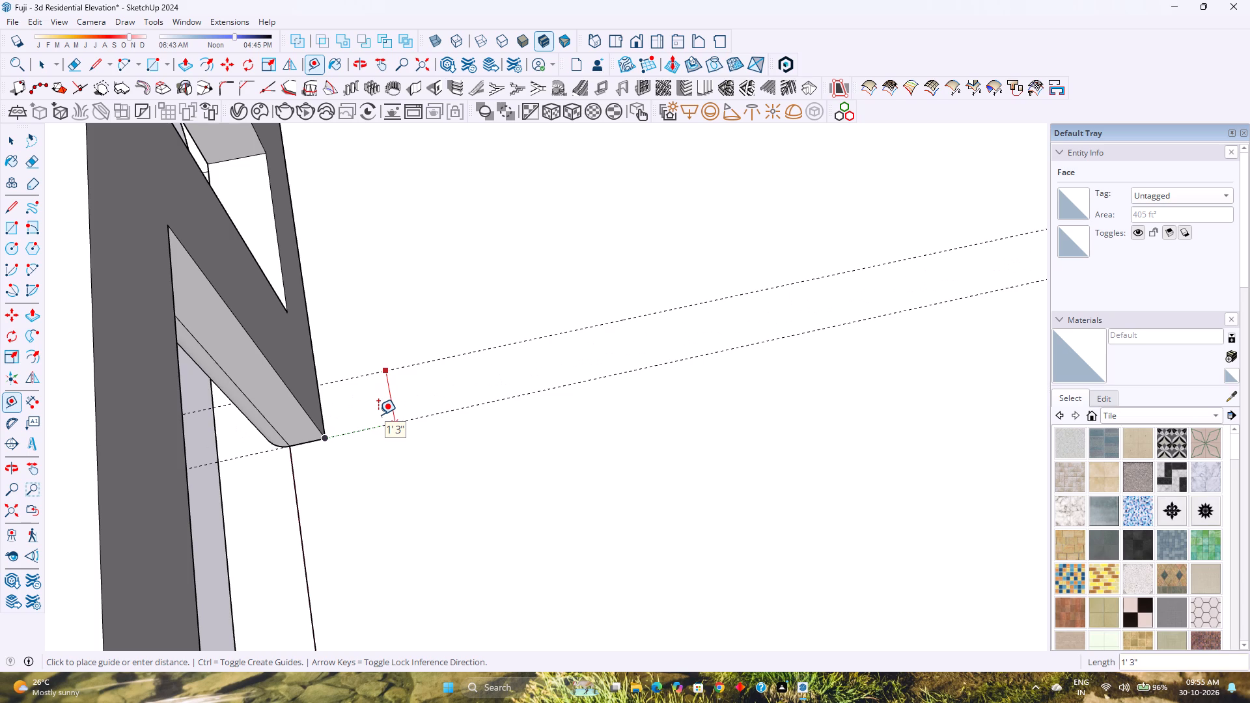
key("6")
key("Return")
Place a guide across the floor 14' back from the inner base edge of the front window wall.
scroll(378, 415, "down", 10)
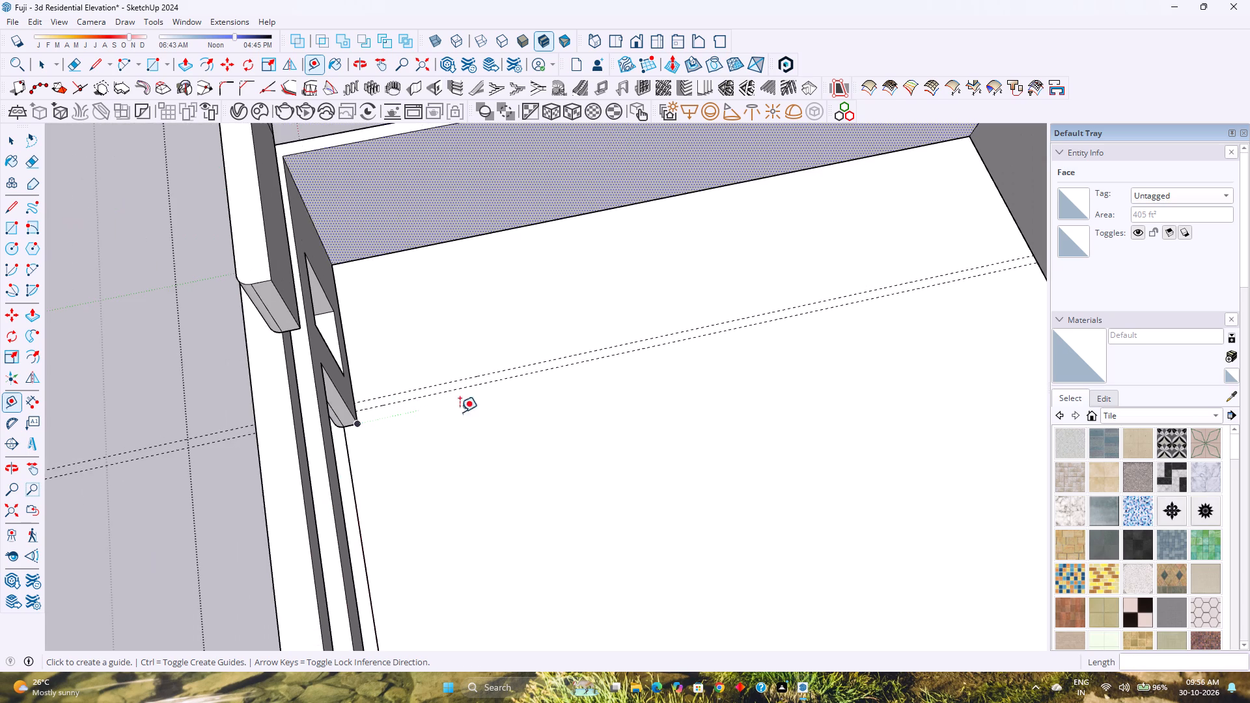
middle_click_drag(484, 409, 450, 431)
scroll(450, 431, "down", 3)
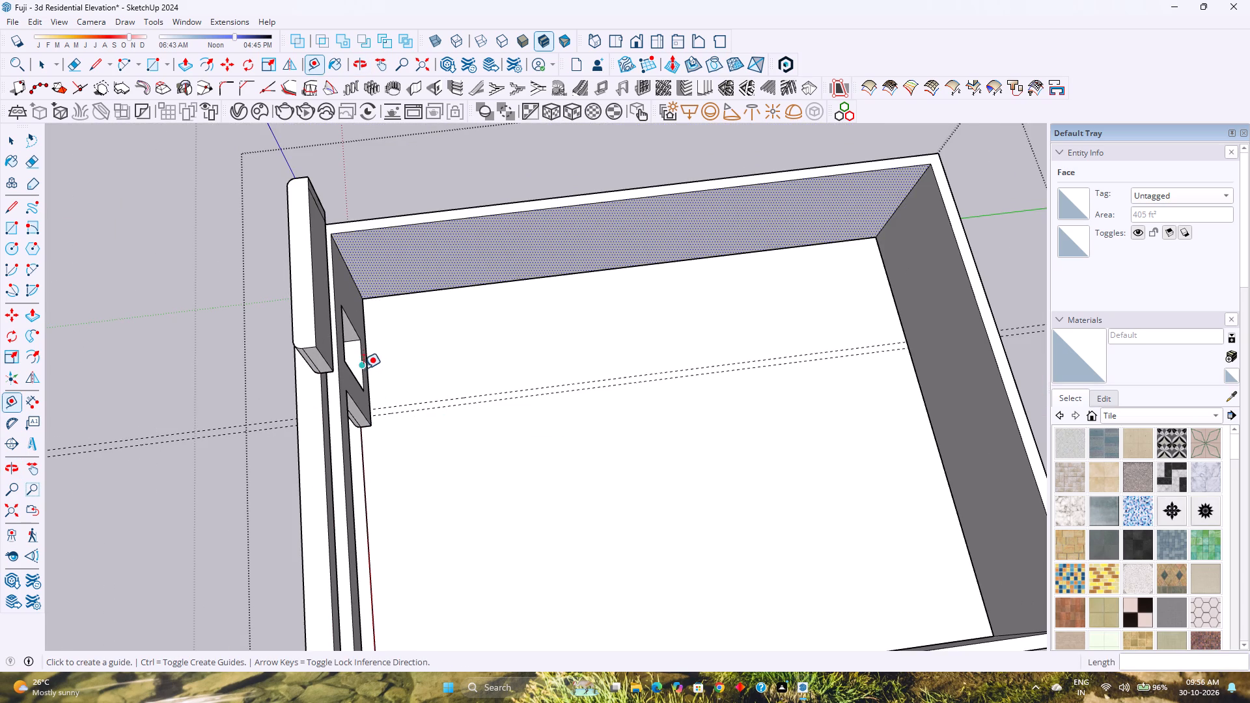
scroll(375, 413, "up", 7)
left_click(361, 385)
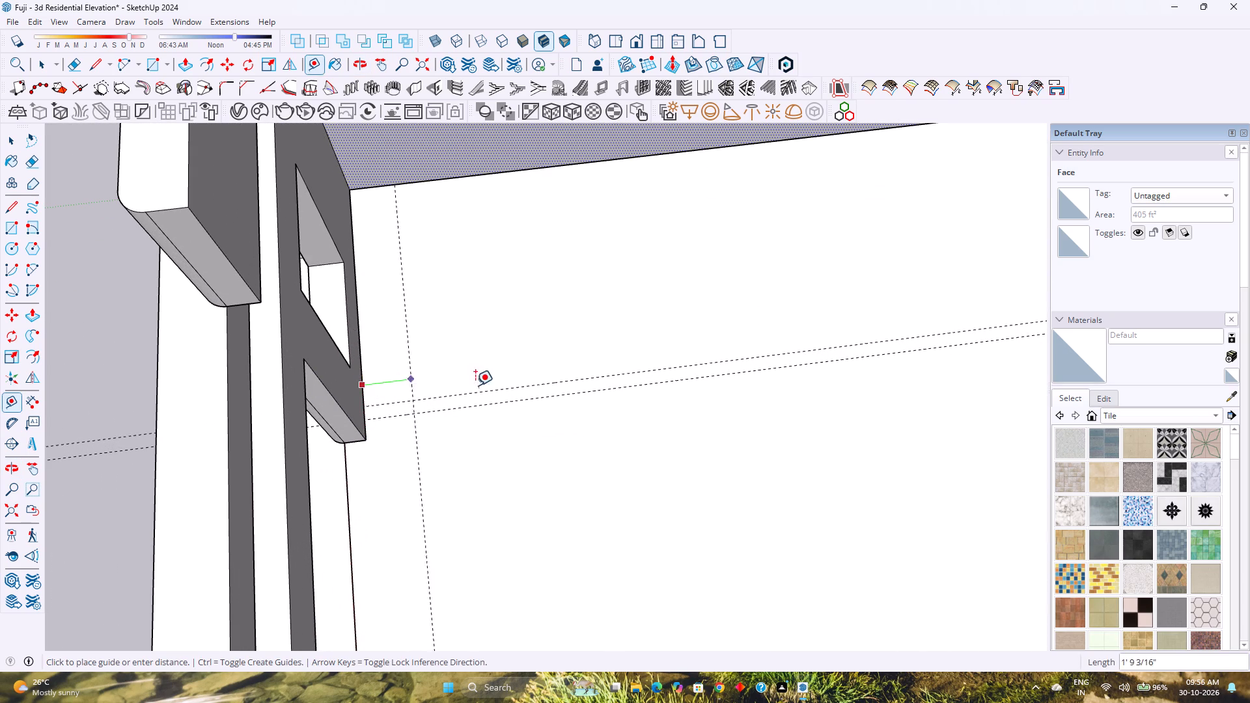
scroll(544, 385, "down", 7)
middle_click_drag(544, 385, 408, 325, "shift")
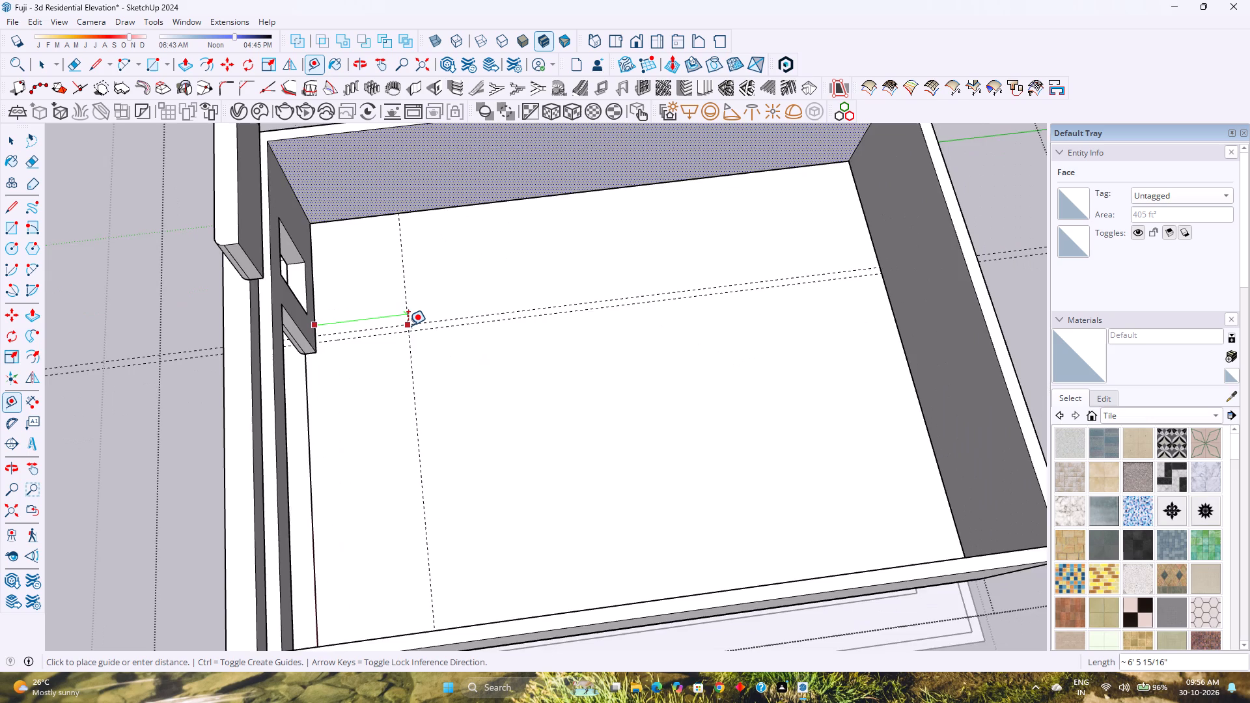
scroll(408, 325, "down", 2)
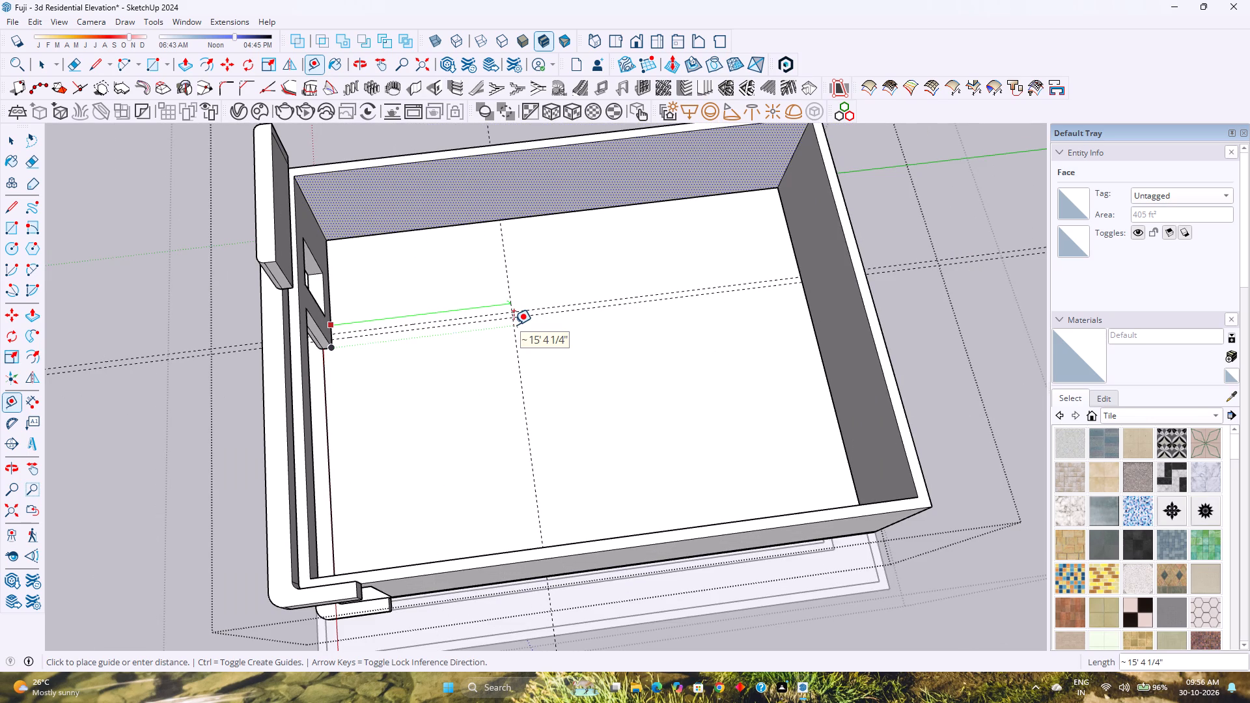
type("14'")
key("Return")
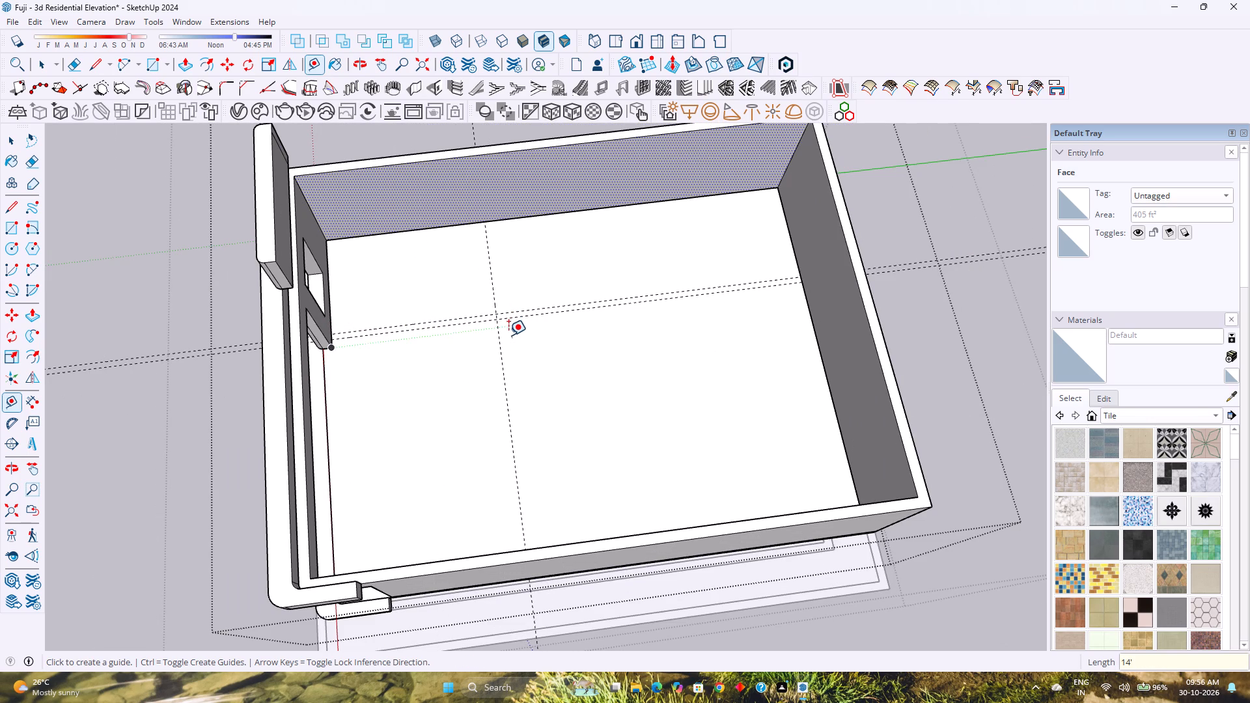
Add a parallel guide 6" farther back from the 14' guide.
left_click(501, 373)
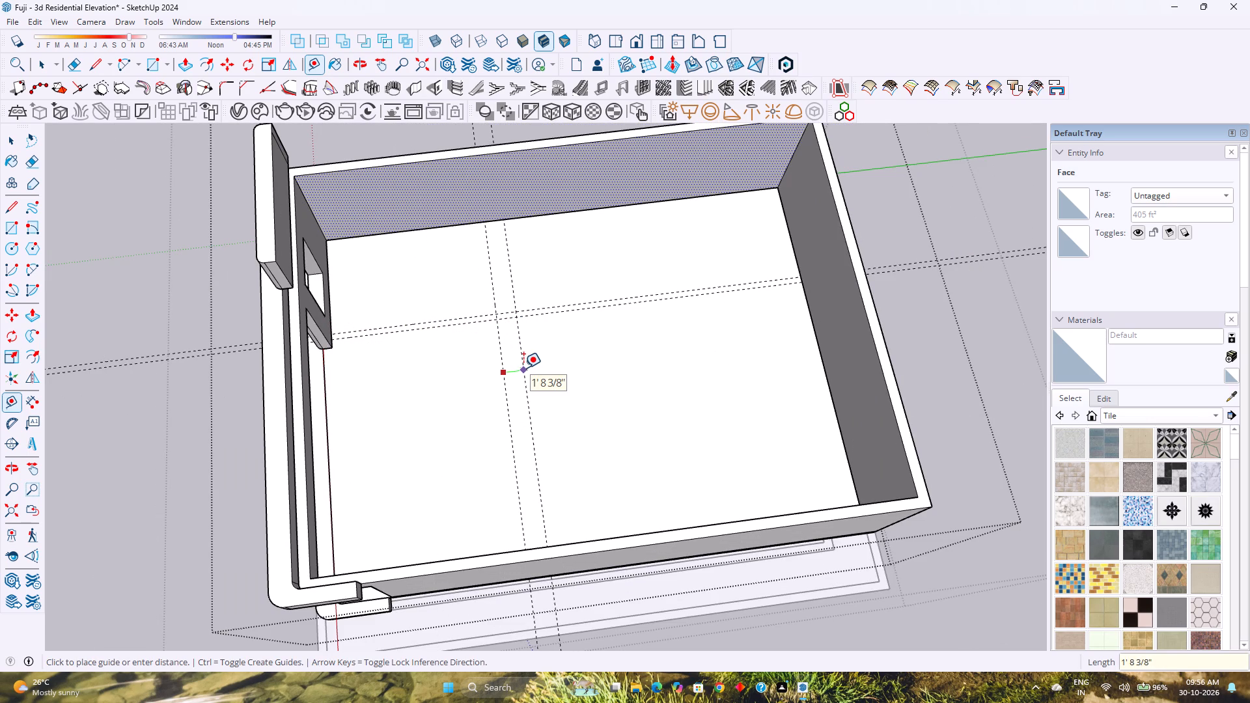
key("6")
key("Return")
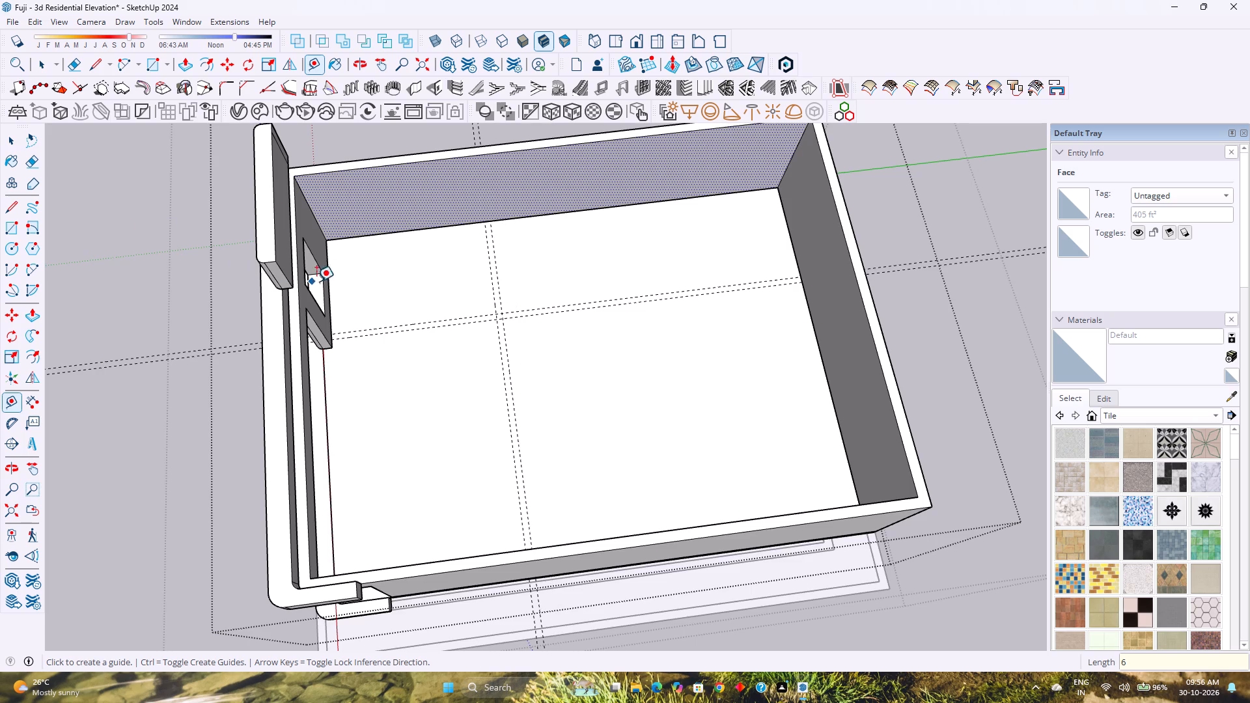
Draw the L-shaped partition's 6" end line at the window wall and its inner lines, 14' and 21' long, along the guides.
scroll(366, 301, "up", 9)
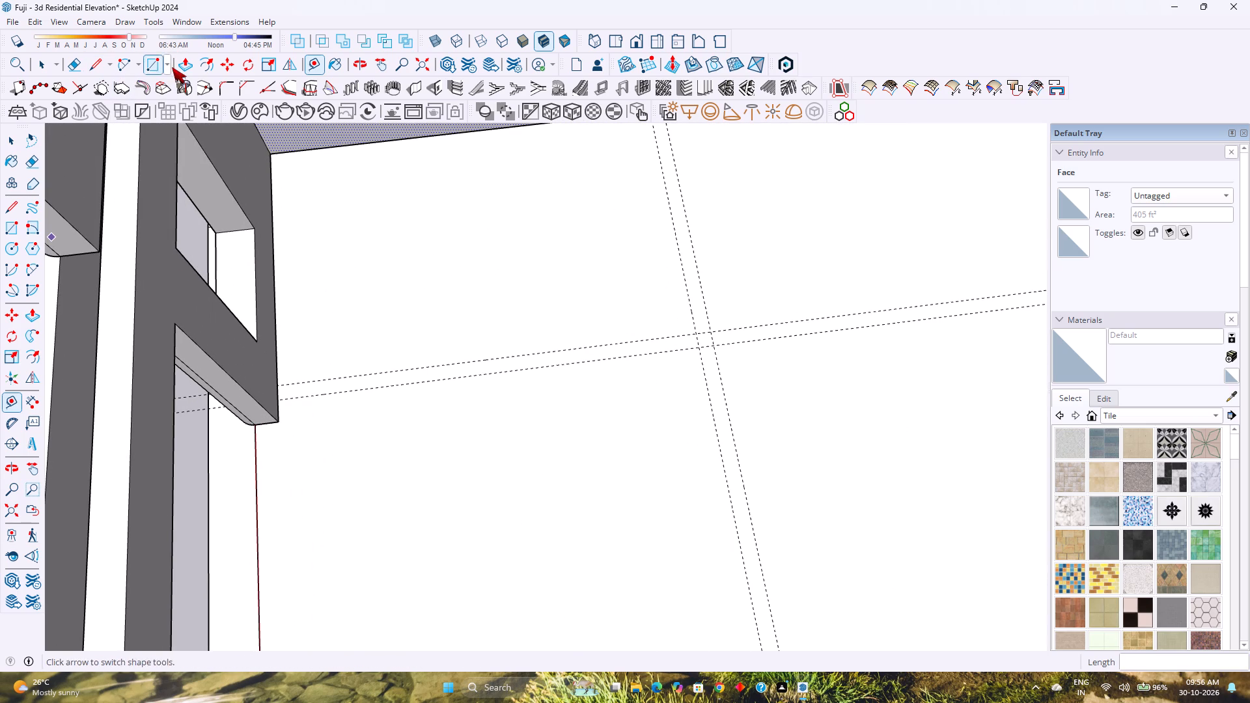
left_click(152, 66)
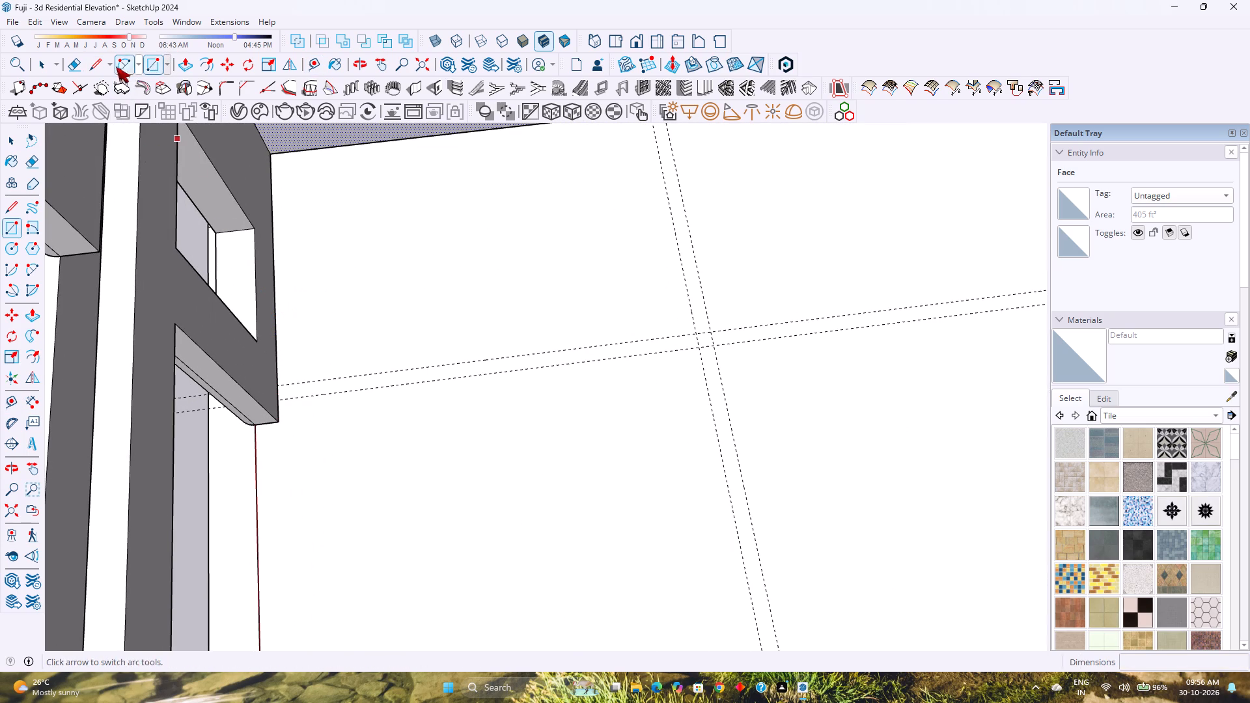
left_click(96, 64)
left_click(279, 385)
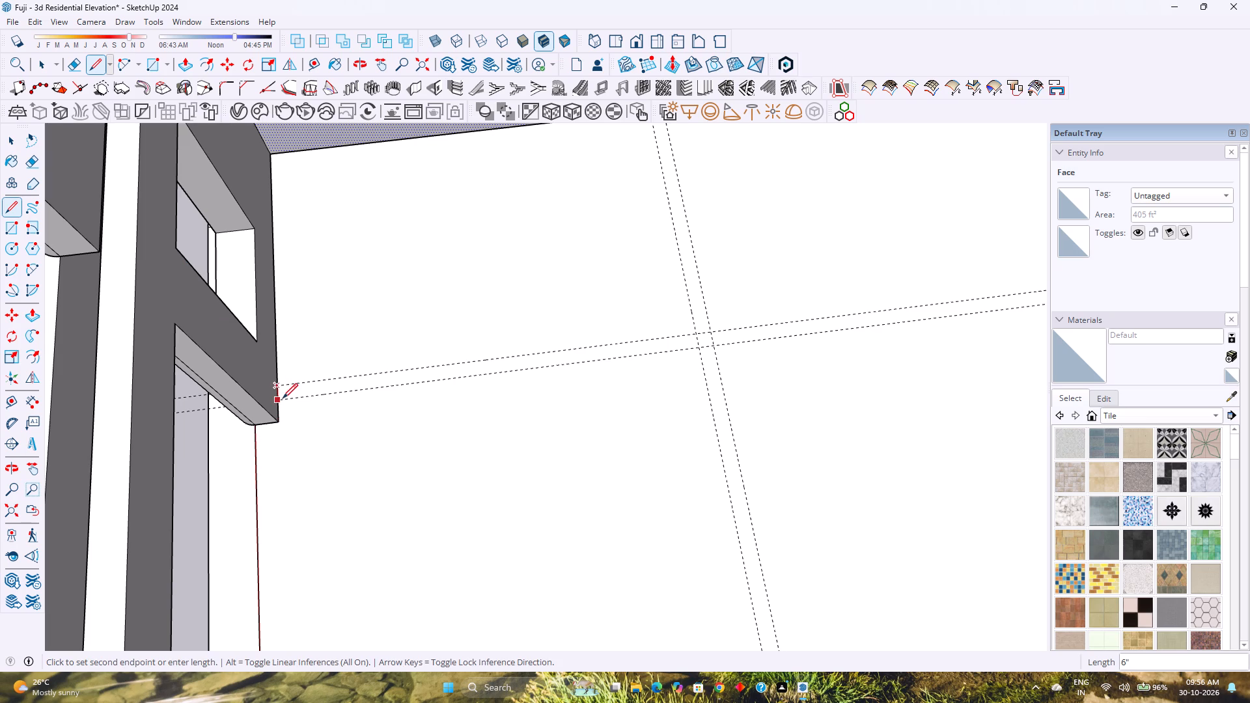
left_click(283, 398)
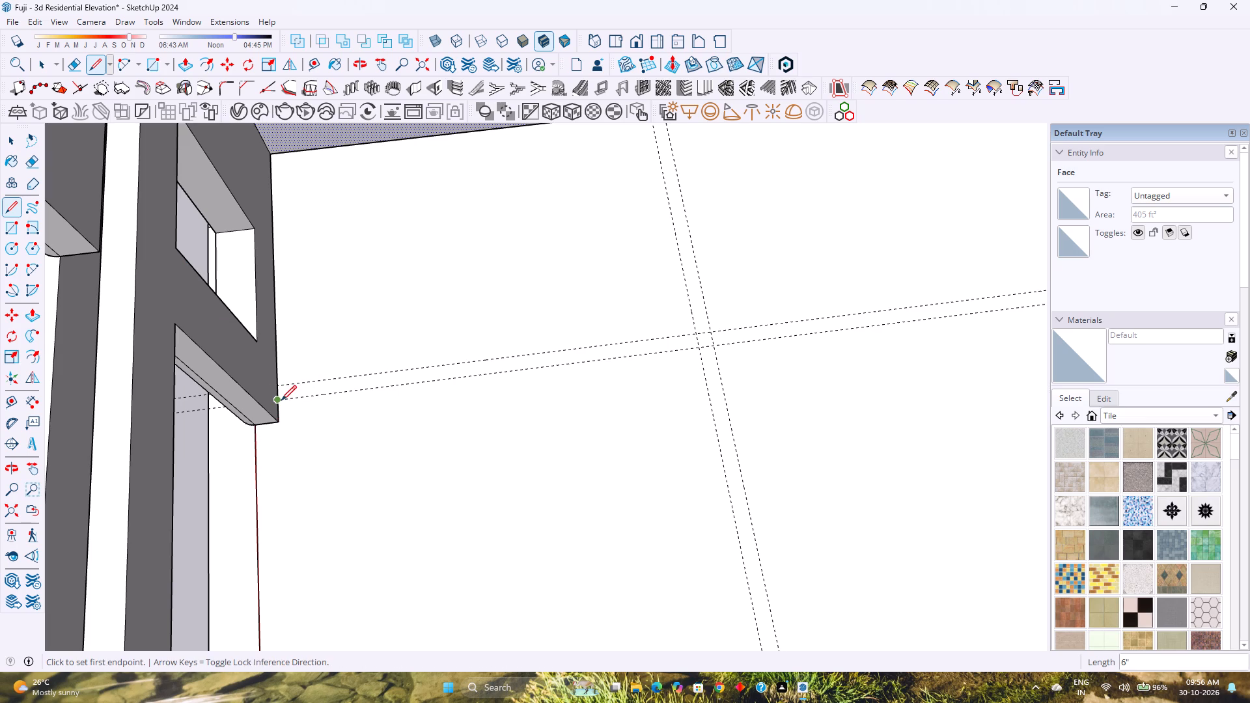
left_click(281, 400)
left_click(699, 347)
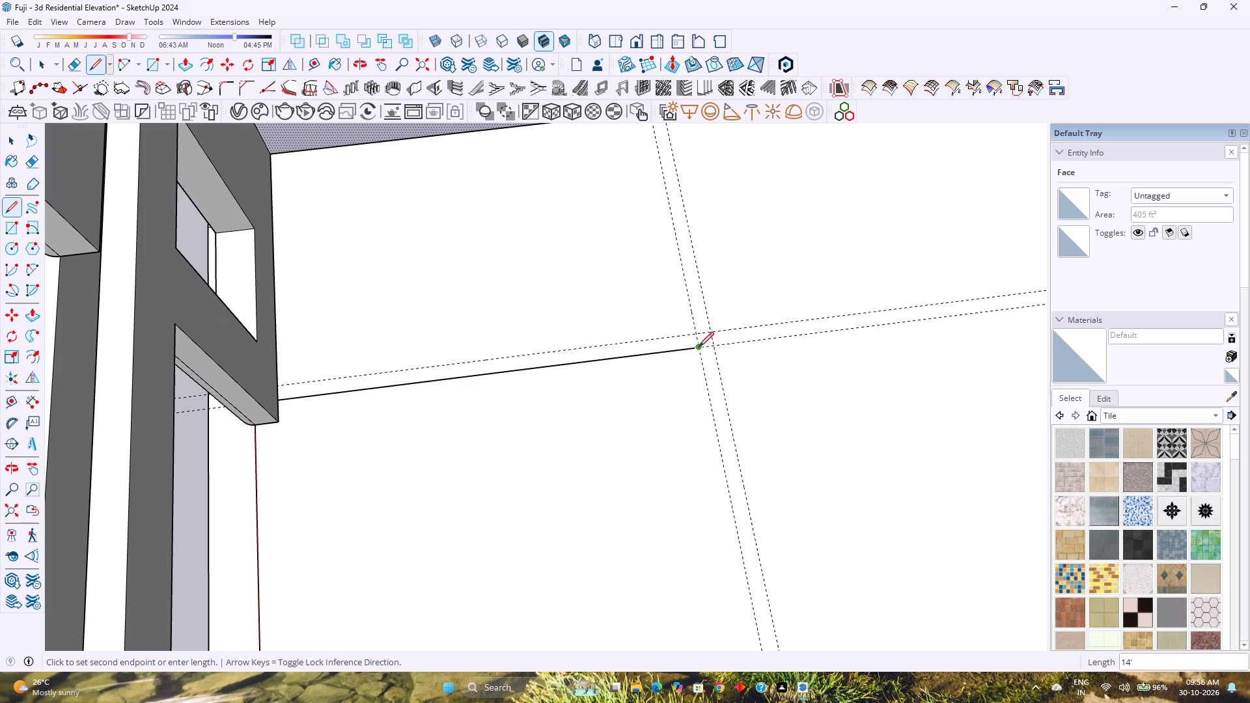
scroll(699, 347, "down", 14)
middle_click_drag(717, 408, 768, 521)
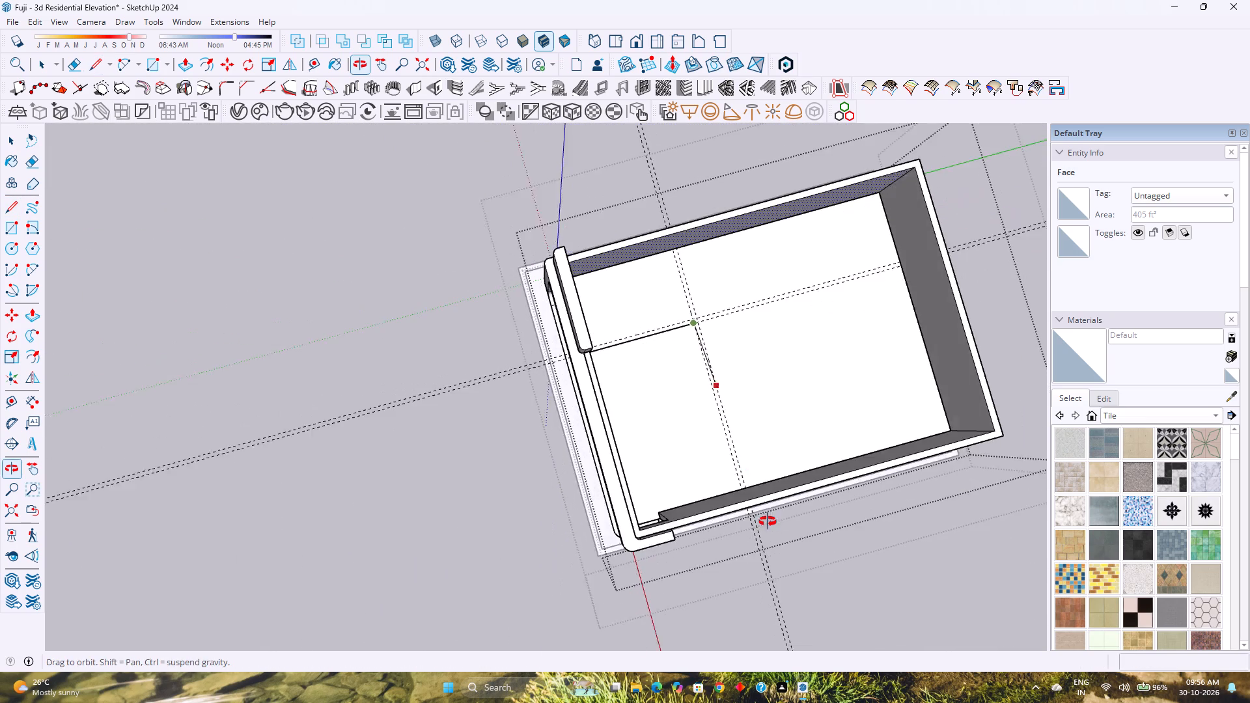
middle_click_drag(768, 521, 771, 529)
scroll(744, 495, "up", 12)
left_click(742, 478)
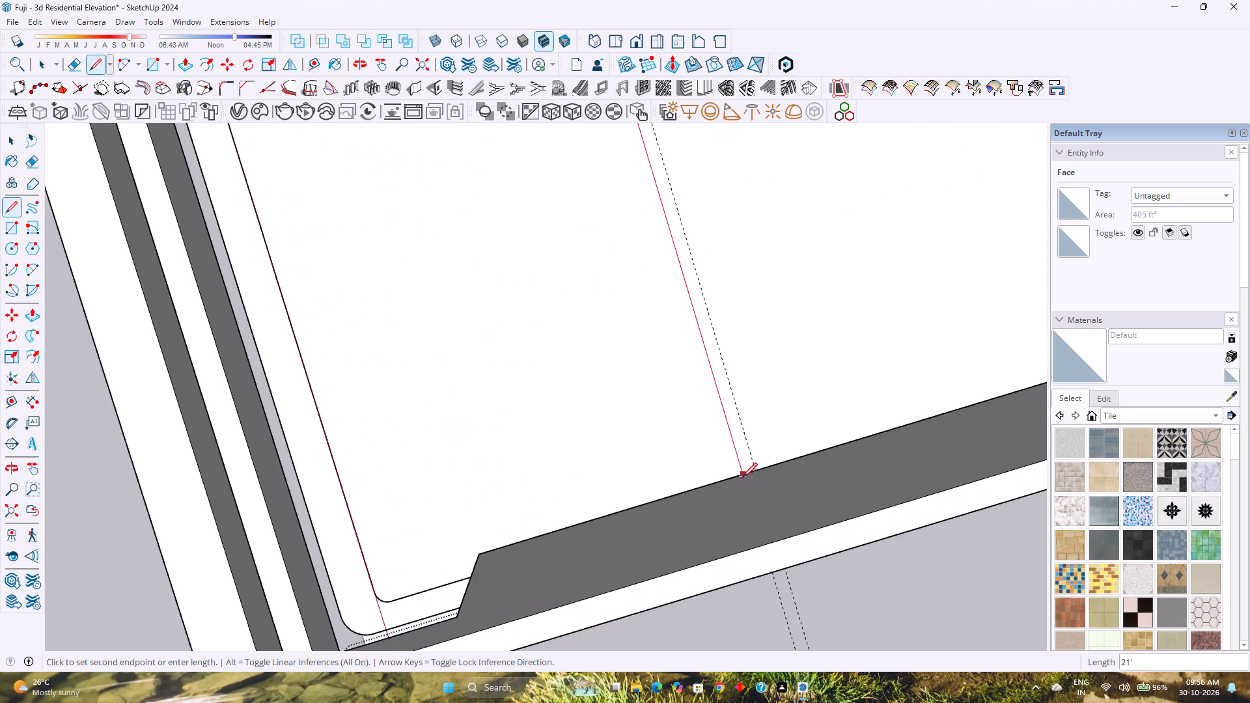
Close the L-shaped partition outline with outer lines 21' 6" and 14' 6" long along the outer guides.
left_click(758, 470)
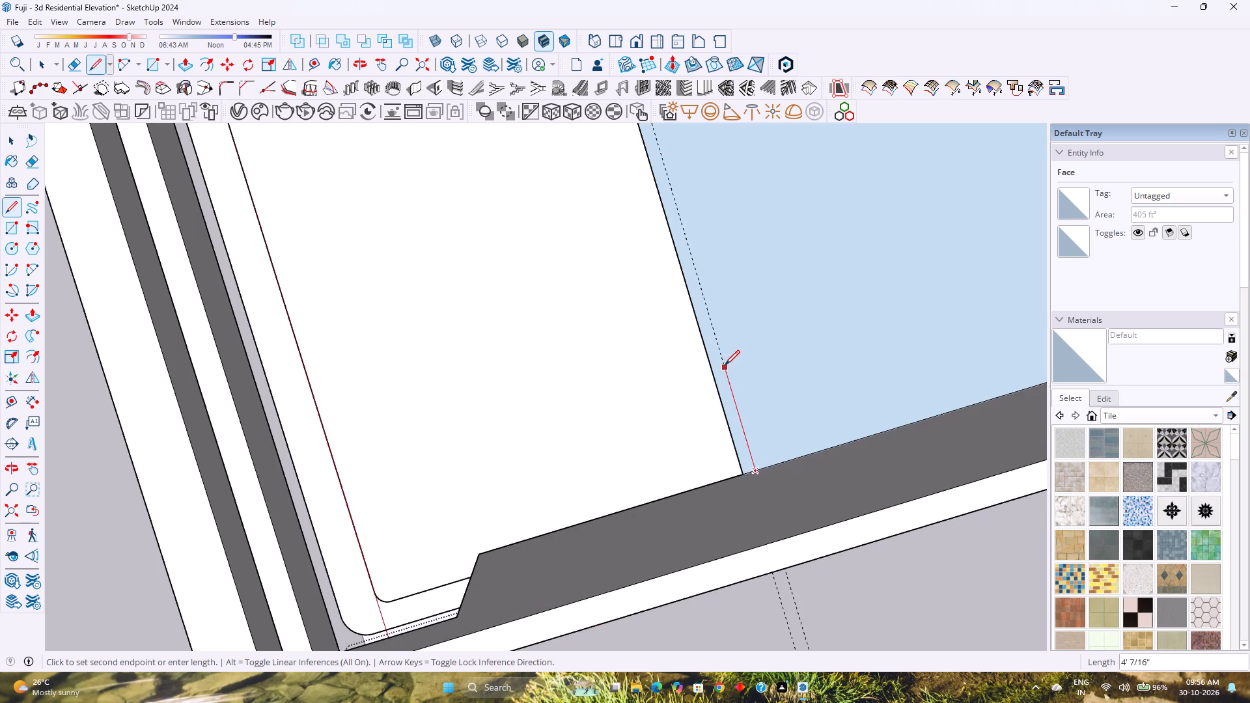
scroll(722, 348, "down", 9)
middle_click_drag(722, 342, 725, 486)
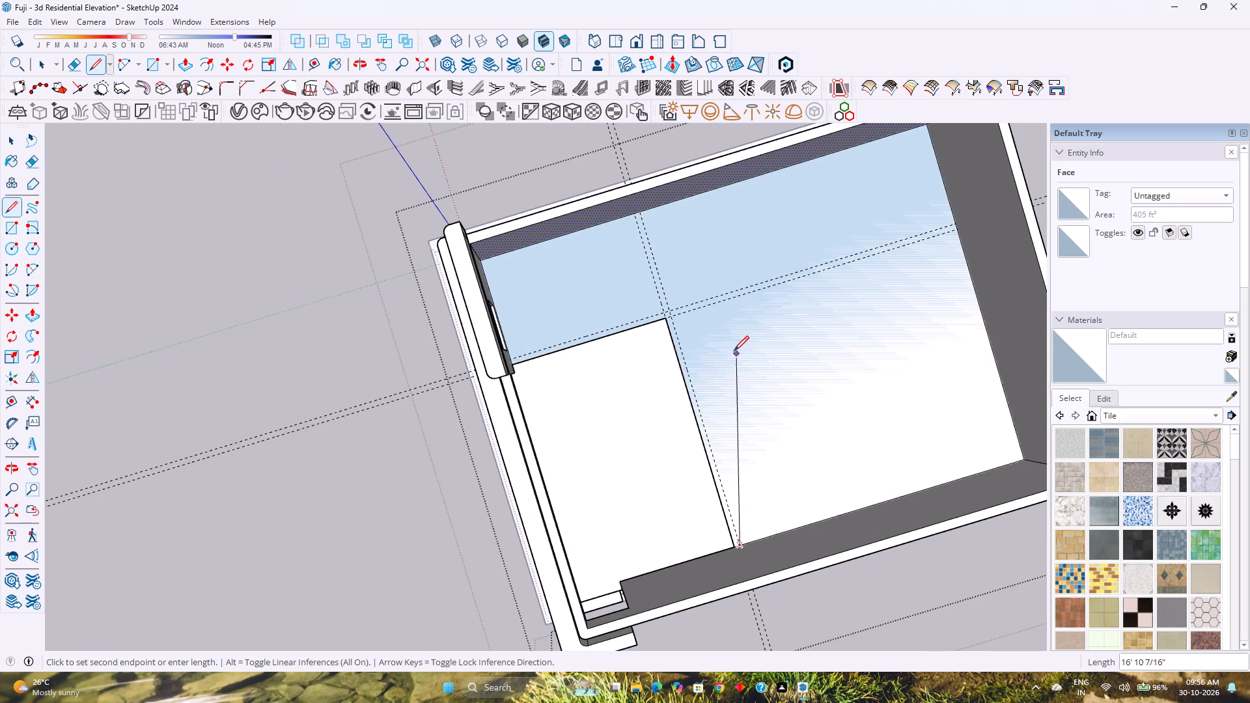
left_click(671, 308)
left_click(514, 357)
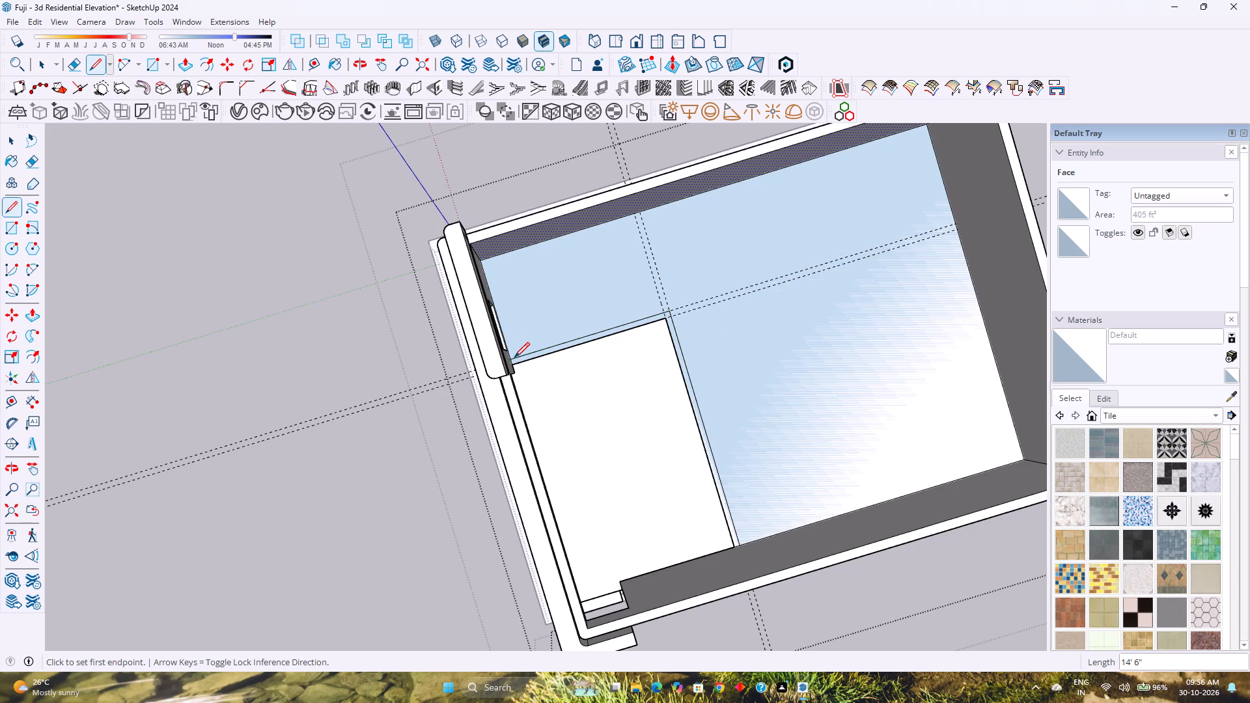
Delete the large overlapping floor face outside the L-shaped partition strip.
key("space")
left_click(795, 367)
key("Delete")
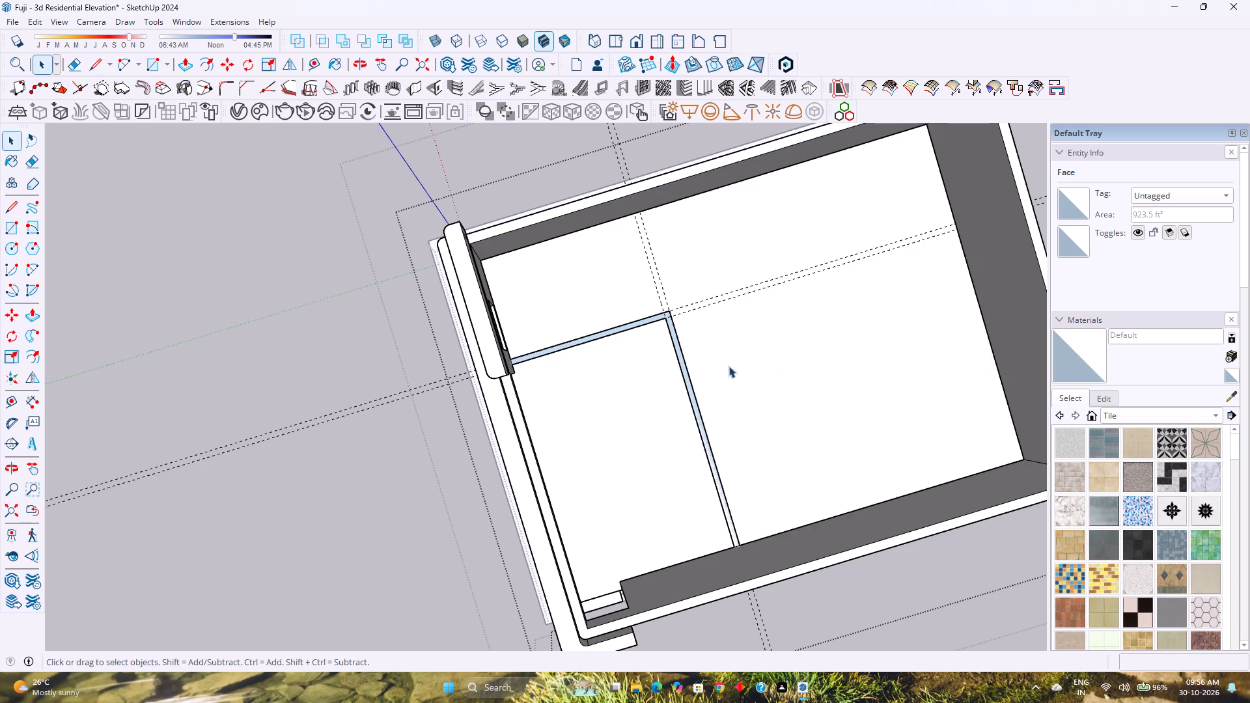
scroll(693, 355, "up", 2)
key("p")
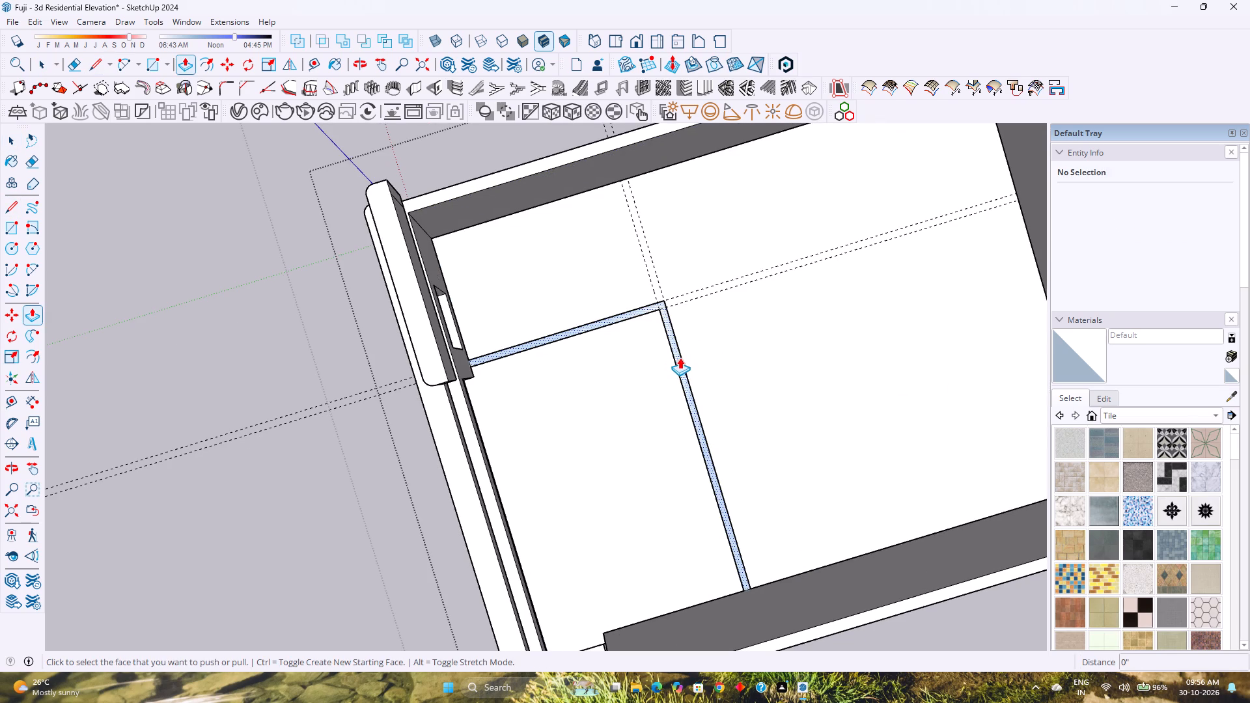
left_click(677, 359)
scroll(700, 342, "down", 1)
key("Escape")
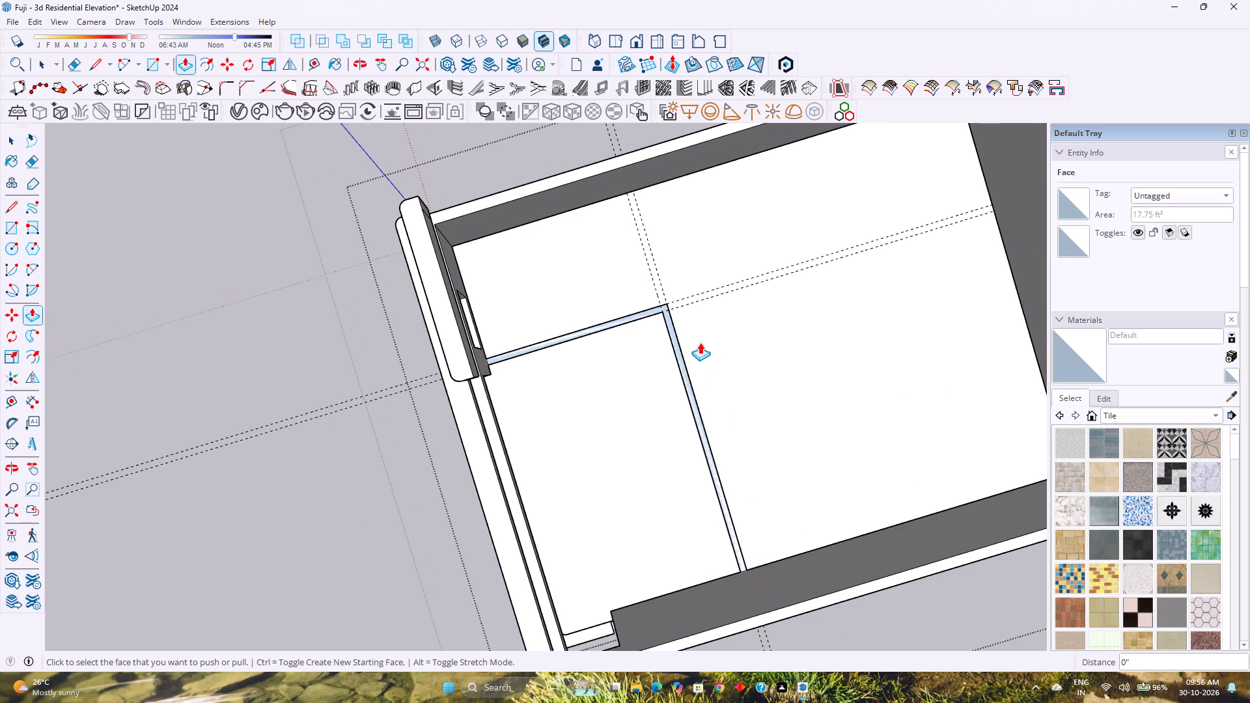
Reverse the L-shaped partition strip's face.
key("space")
scroll(686, 349, "up", 6)
left_click(675, 359)
right_click(675, 359)
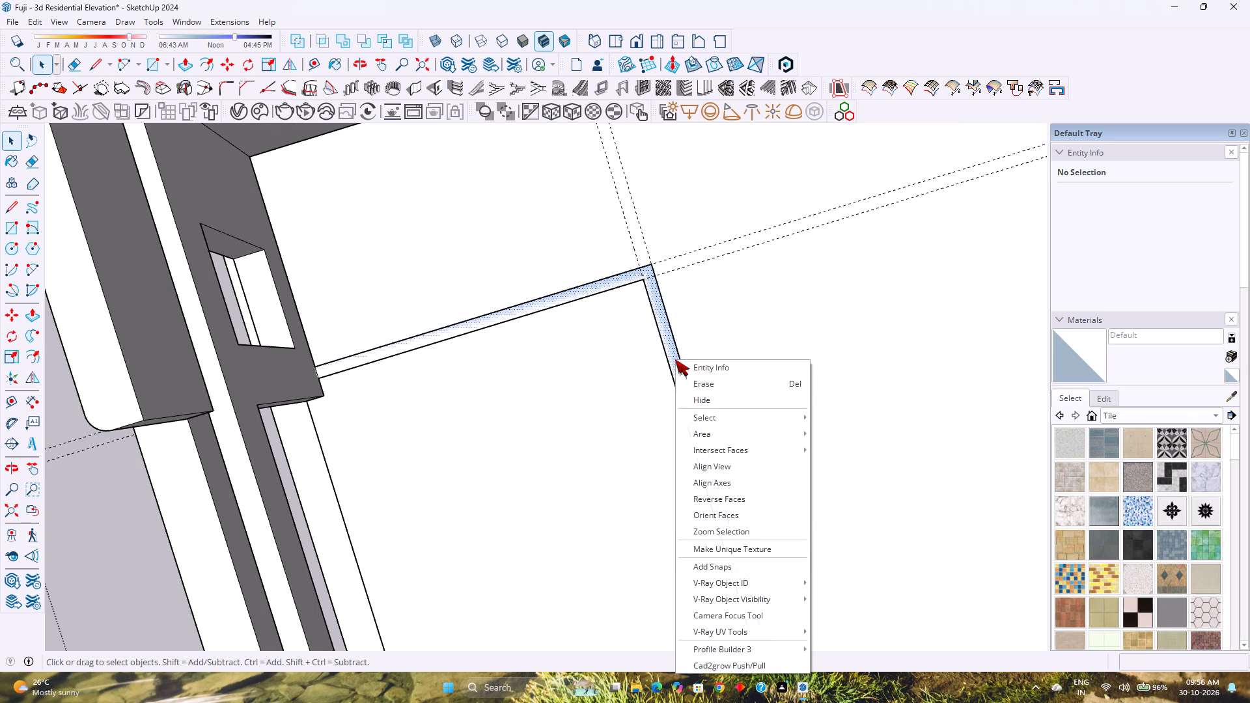
left_click(715, 501)
Extrude the L-shaped partition strip upward by 10' with Push/Pull to form the interior walls.
scroll(682, 449, "down", 7)
middle_click_drag(673, 456, 664, 443)
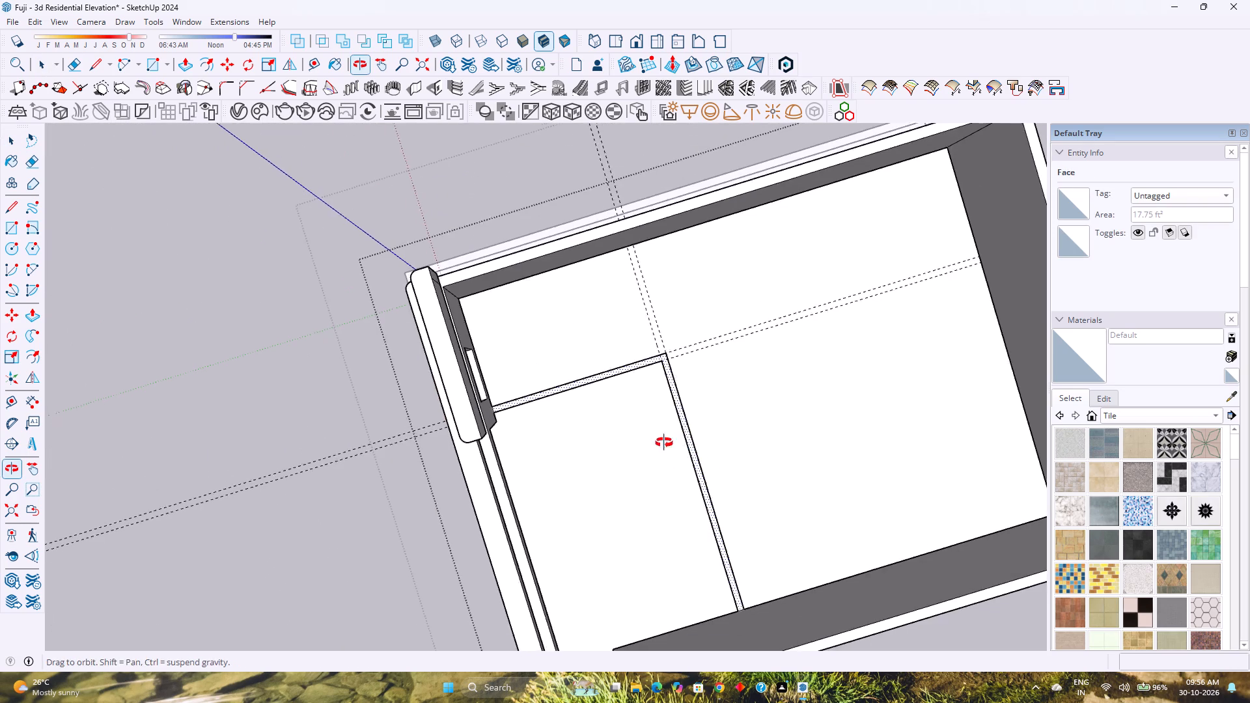
middle_click_drag(664, 443, 640, 375)
left_click(549, 240)
left_click(552, 250)
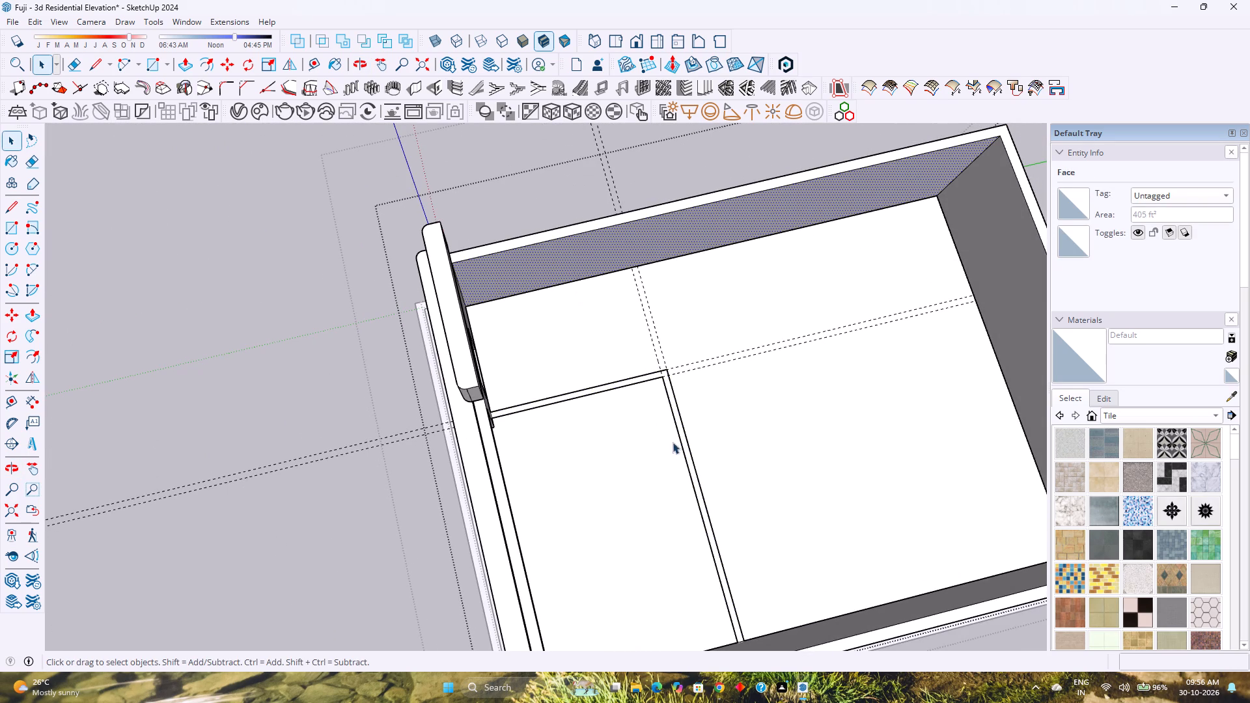
key("p")
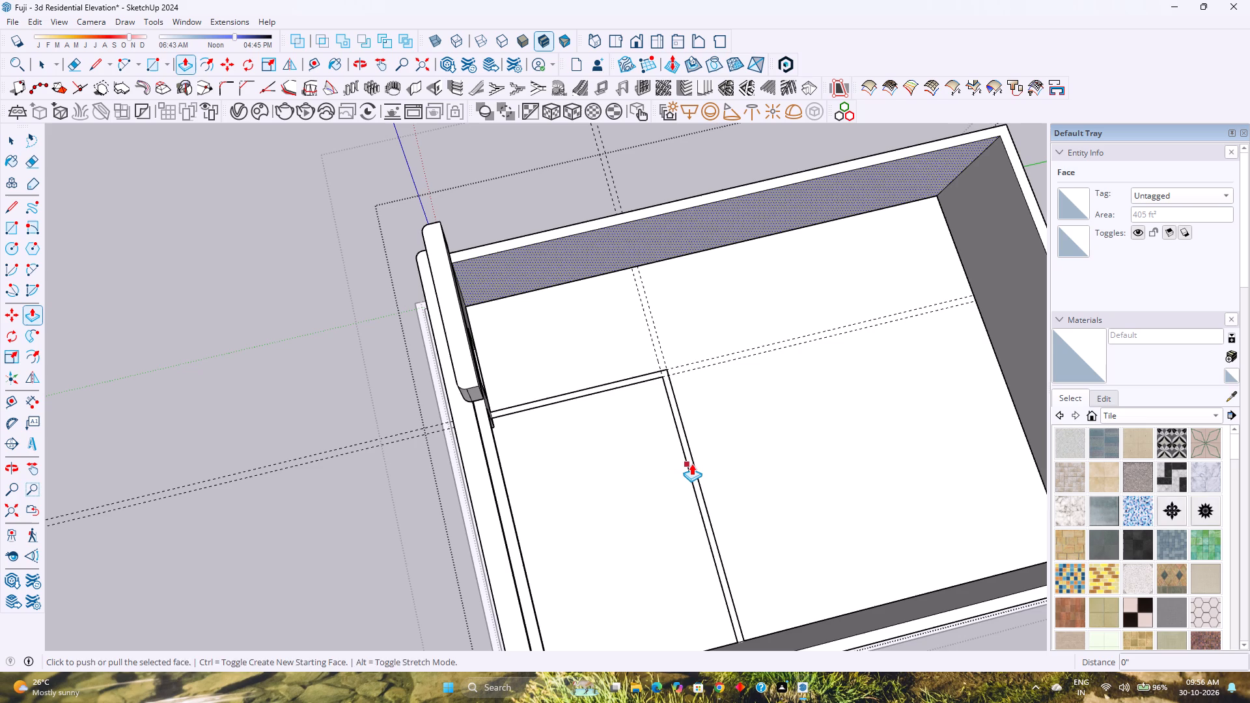
key("Escape")
left_click(689, 460)
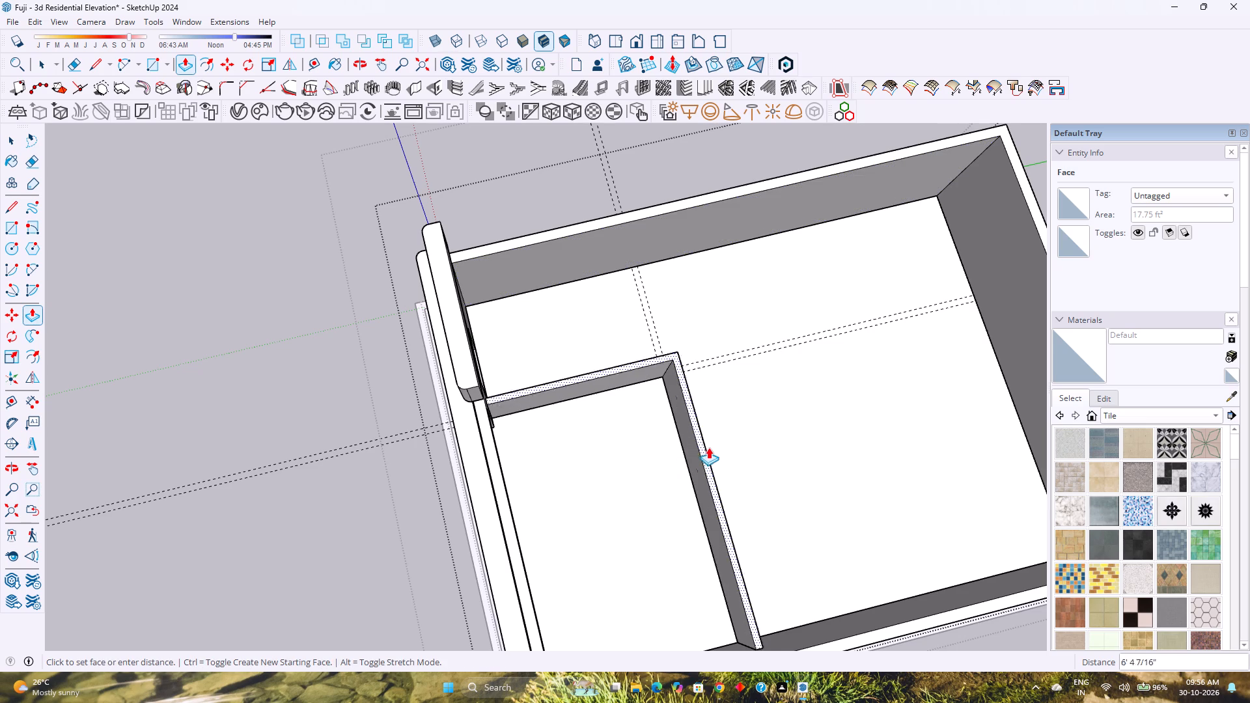
scroll(711, 446, "down", 3)
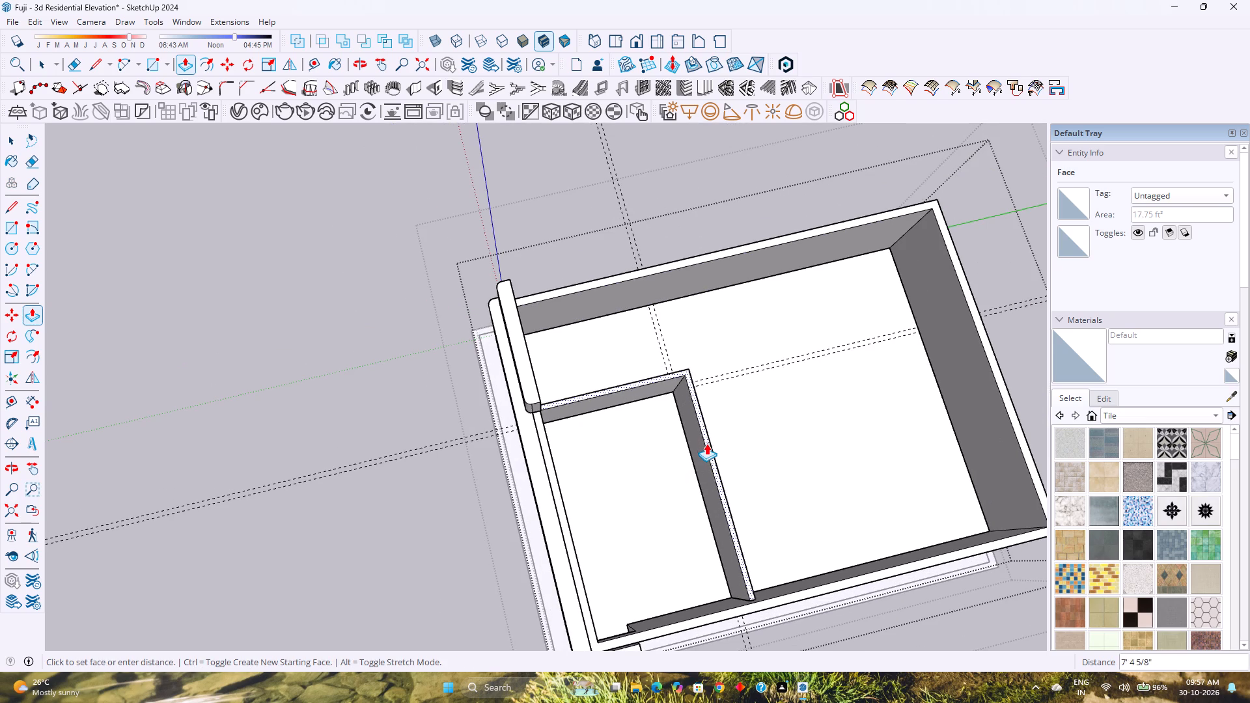
key("1")
type("0'")
key("Return")
middle_click_drag(652, 450, 642, 343)
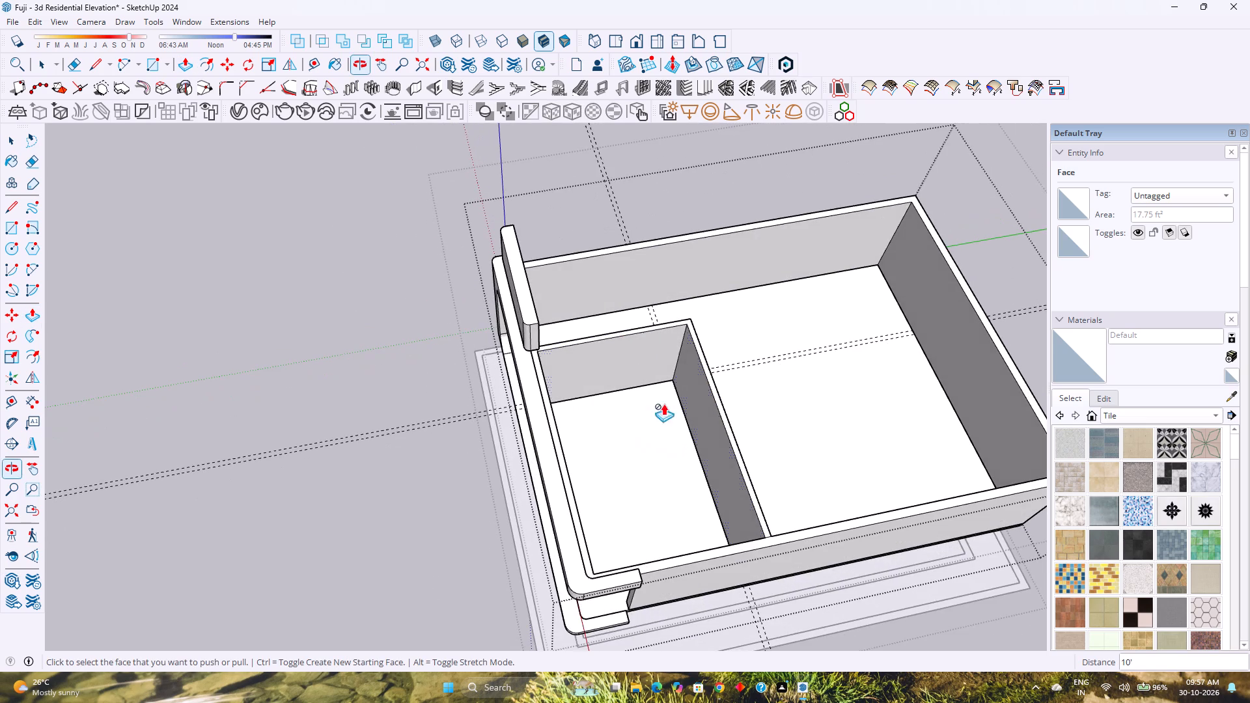
Erase the top seam edges where the L-shaped partition joins the outer side wall and the window wall.
scroll(751, 552, "up", 11)
middle_click_drag(773, 528, 538, 475)
middle_click(538, 475)
scroll(538, 475, "down", 4)
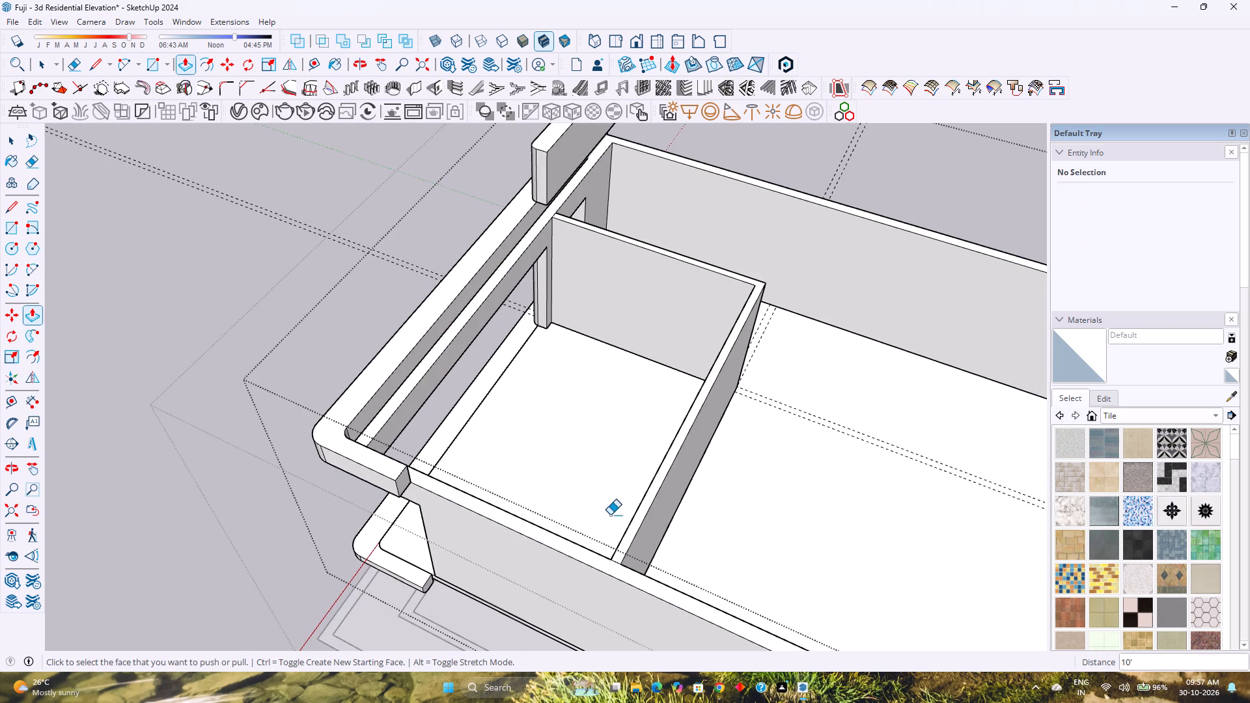
key("e")
scroll(623, 575, "up", 6)
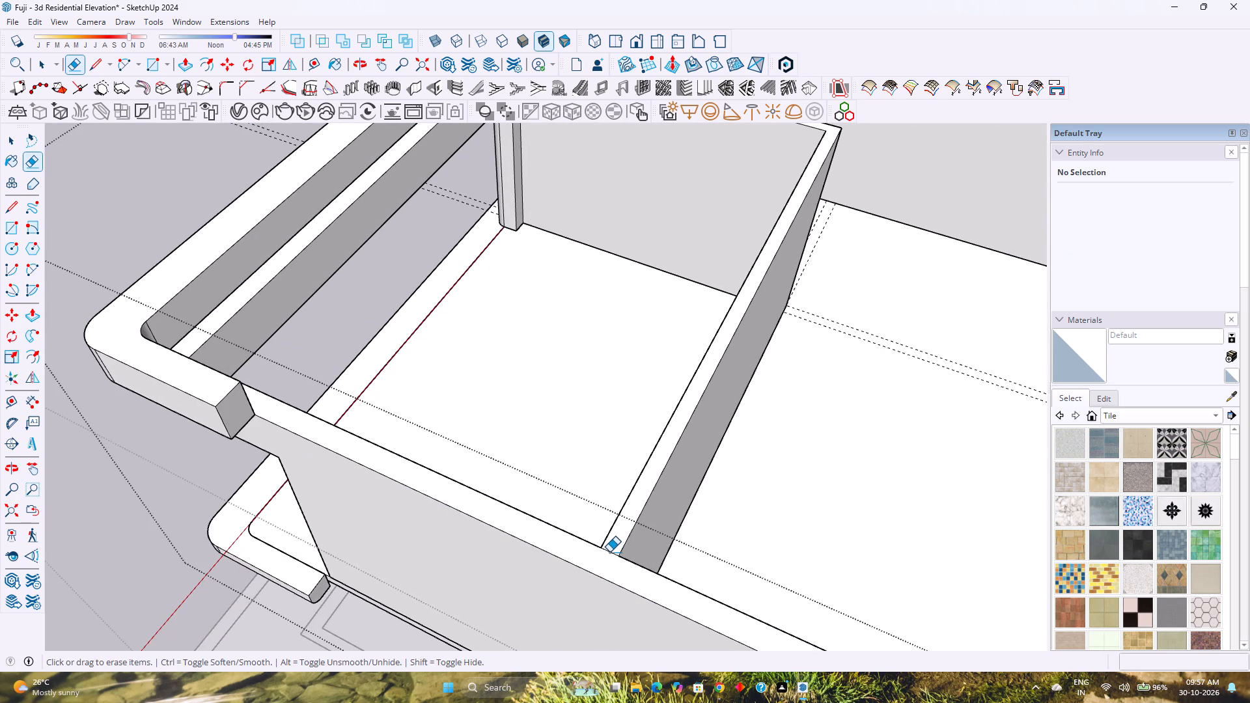
left_click(610, 551)
scroll(613, 549, "down", 9)
middle_click_drag(624, 502, 574, 621, "shift")
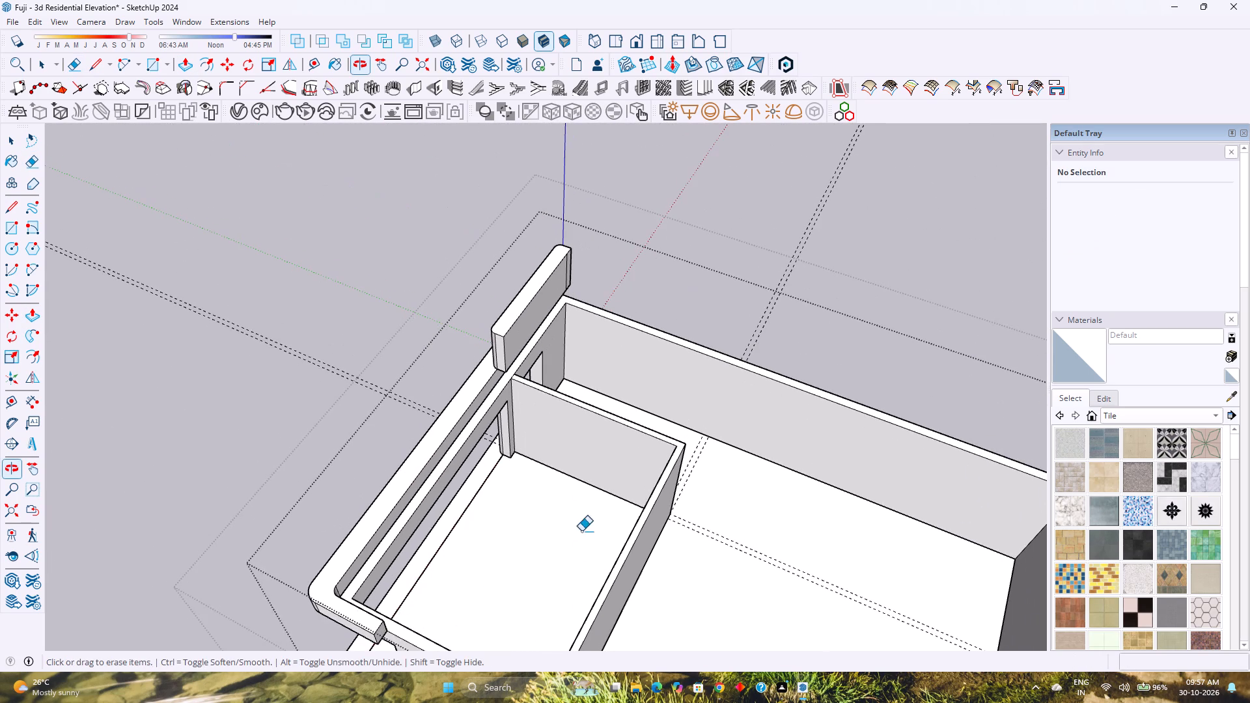
scroll(505, 379, "up", 9)
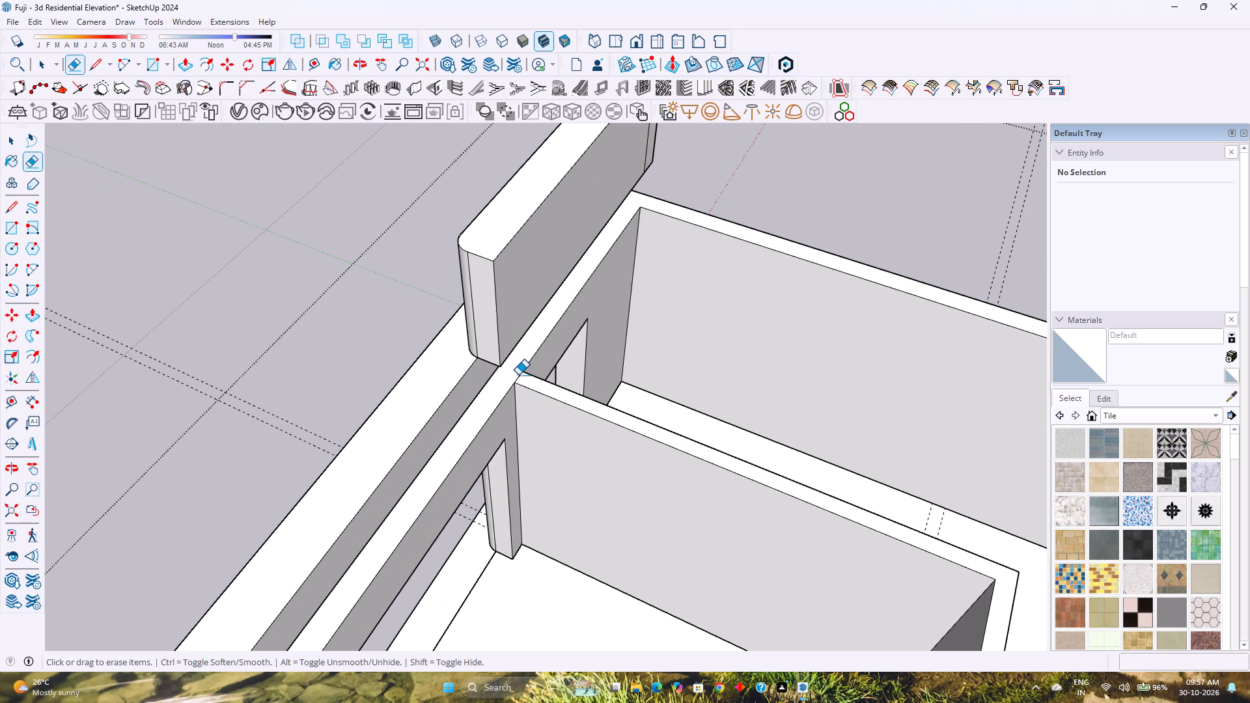
left_click(518, 375)
key("space")
Hide the floor slab beneath the walls to expose the underside of the partition.
scroll(519, 378, "down", 9)
middle_click_drag(554, 506, 551, 501, "shift")
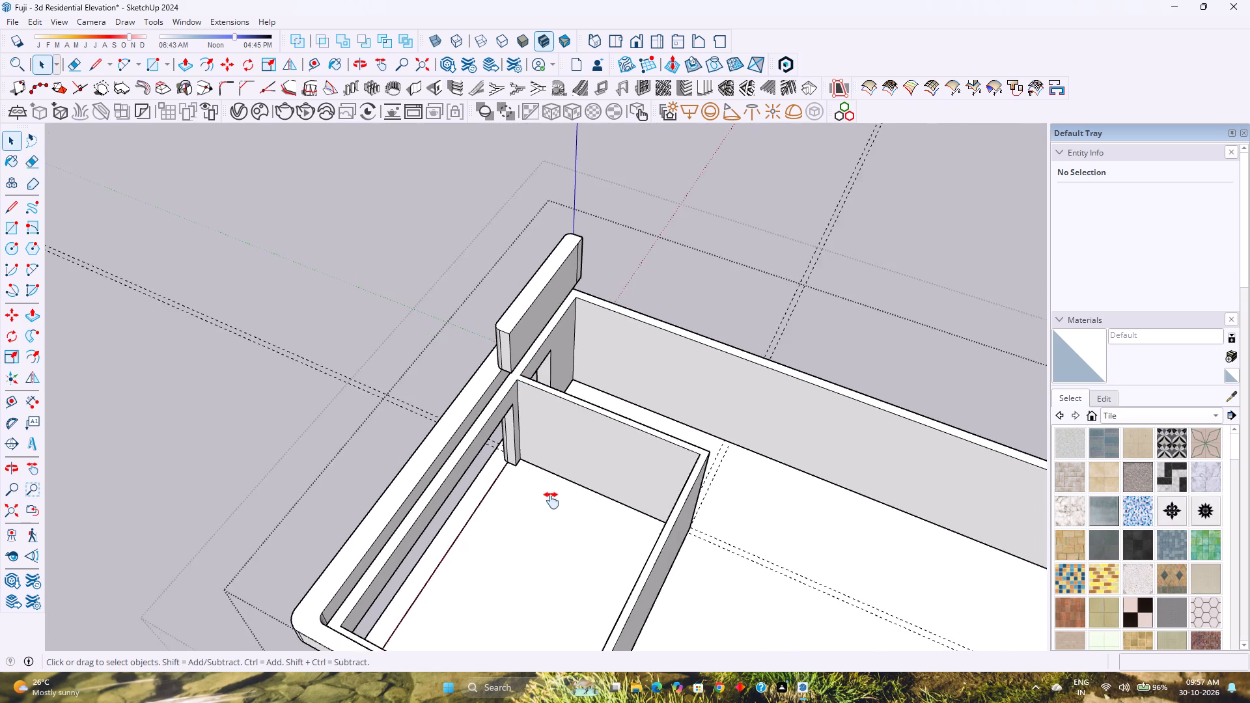
middle_click_drag(551, 501, 547, 430, "shift")
middle_click(547, 430, "shift")
scroll(542, 432, "up", 1)
middle_click_drag(542, 432, 765, 398)
middle_click_drag(663, 476, 794, 316)
middle_click(794, 316)
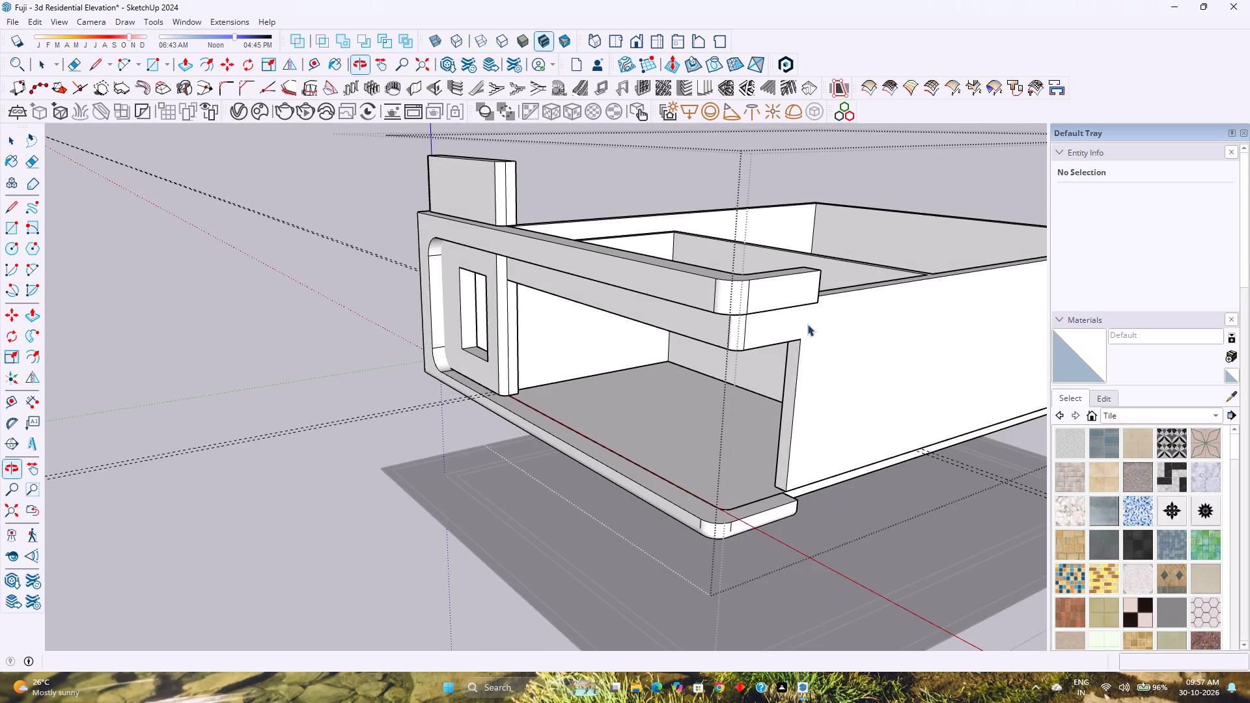
scroll(812, 497, "up", 1)
middle_click_drag(799, 488, 718, 404)
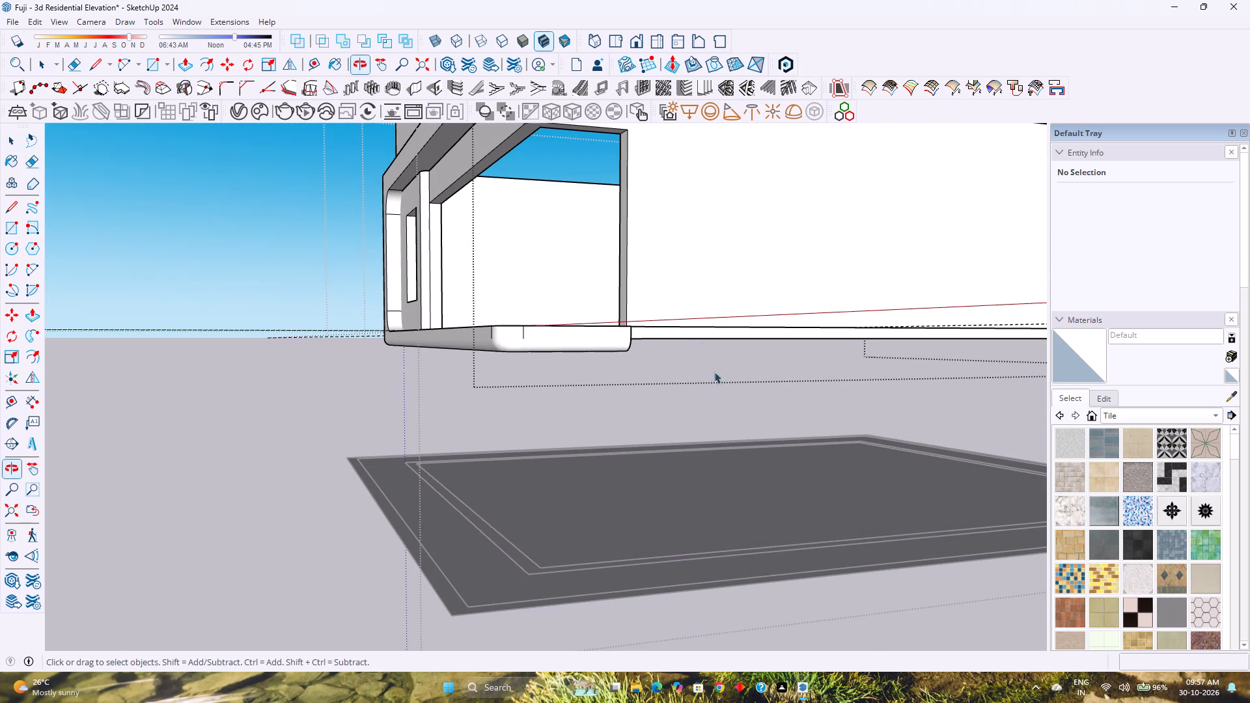
left_click(699, 337)
right_click(699, 337)
left_click(753, 383)
Draw a 14' 6" line along the partition's inner bottom edge, from the window wall across its corner, to close the underside.
middle_click_drag(690, 340, 732, 255)
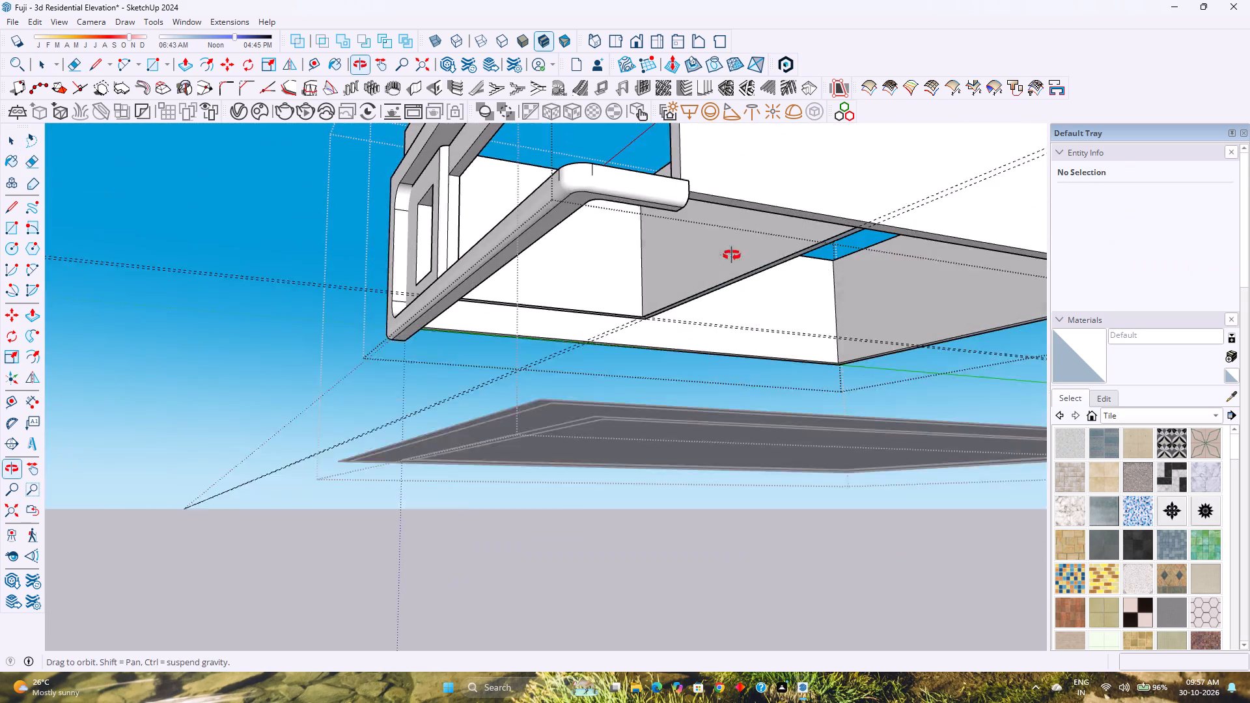
middle_click_drag(732, 255, 730, 256)
middle_click(730, 256)
middle_click_drag(715, 267, 700, 389, "shift")
middle_click_drag(692, 392, 740, 275)
scroll(839, 209, "up", 7)
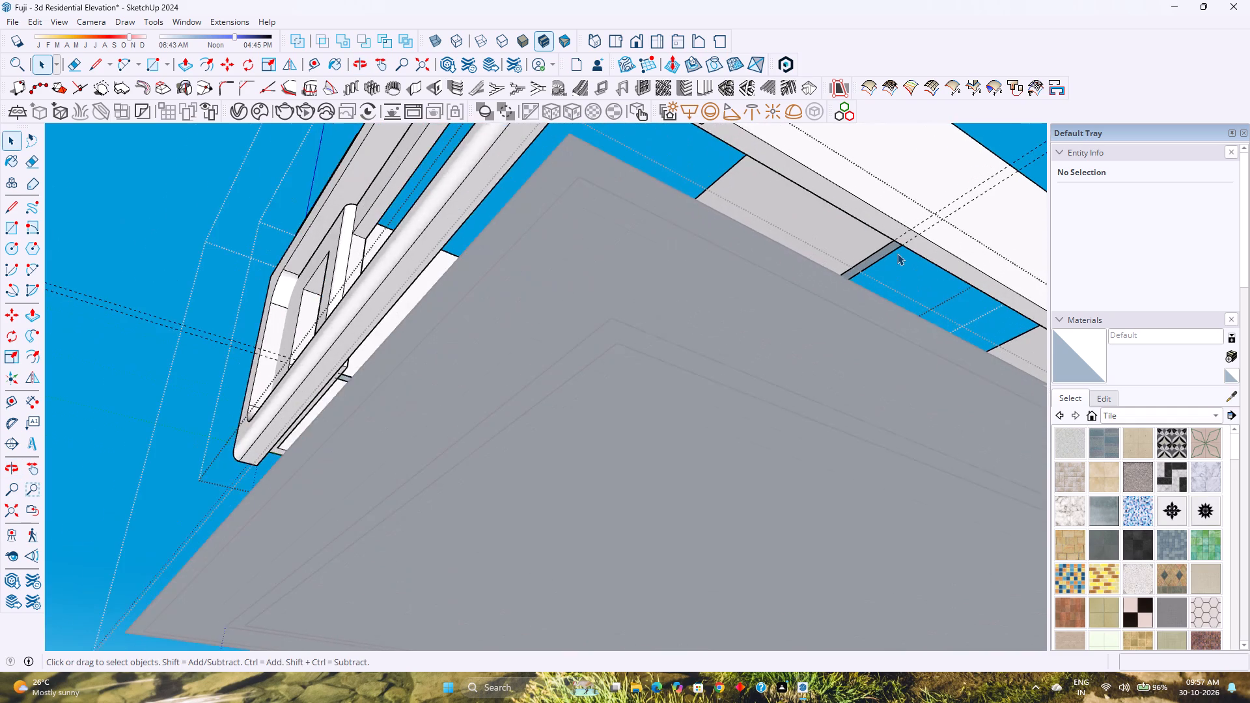
scroll(897, 253, "up", 11)
middle_click_drag(896, 253, 638, 301)
middle_click_drag(661, 294, 592, 472, "shift")
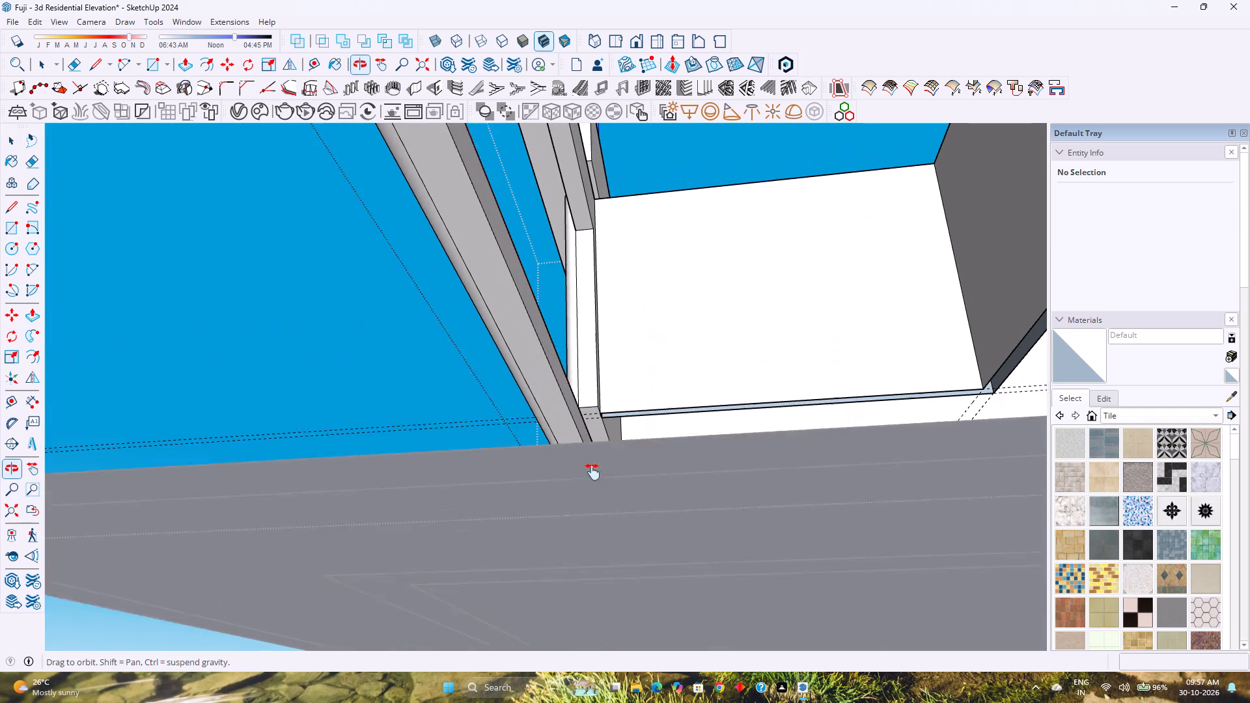
middle_click_drag(592, 472, 576, 507, "shift")
scroll(613, 410, "up", 11)
scroll(596, 428, "down", 1)
scroll(596, 428, "up", 4)
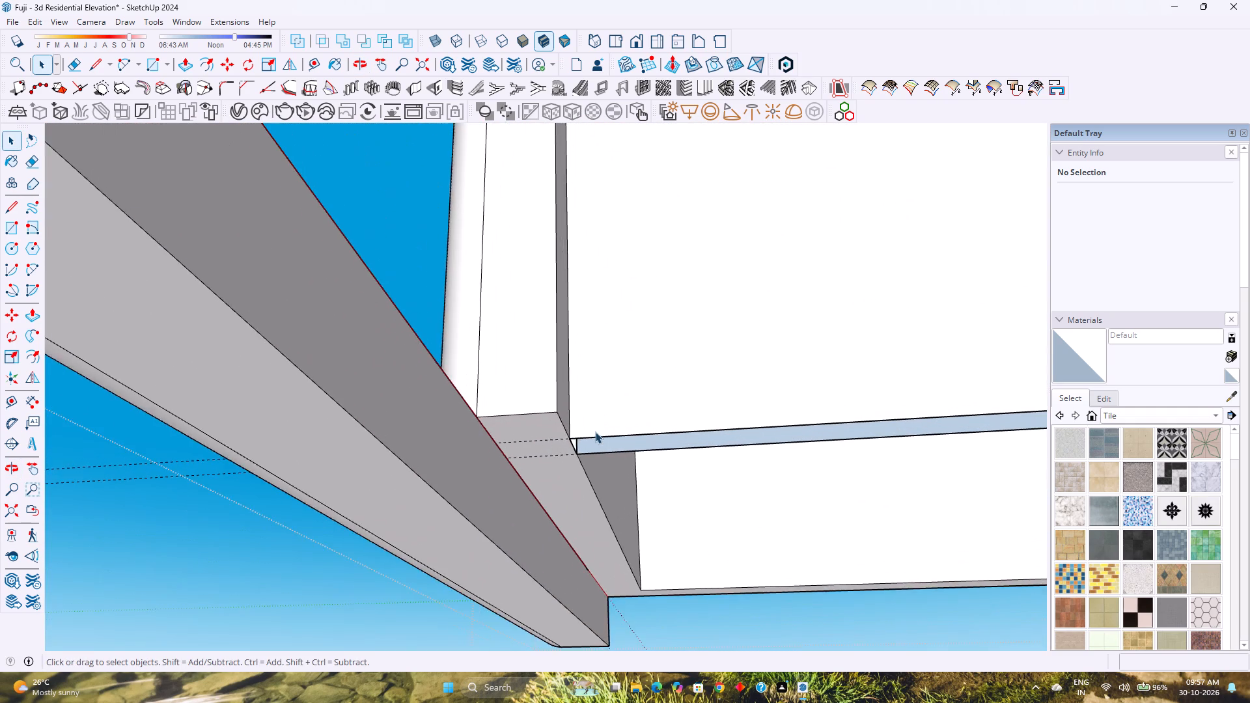
middle_click_drag(595, 432, 549, 339)
middle_click(549, 339)
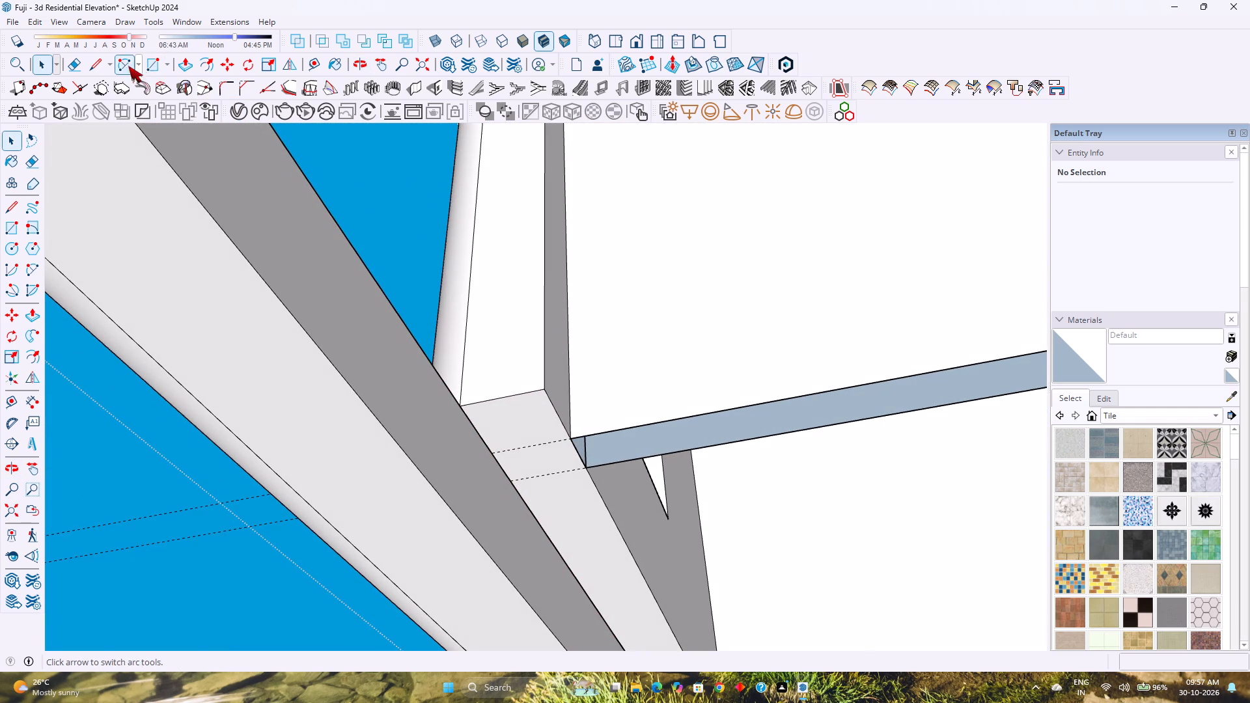
left_click(581, 460)
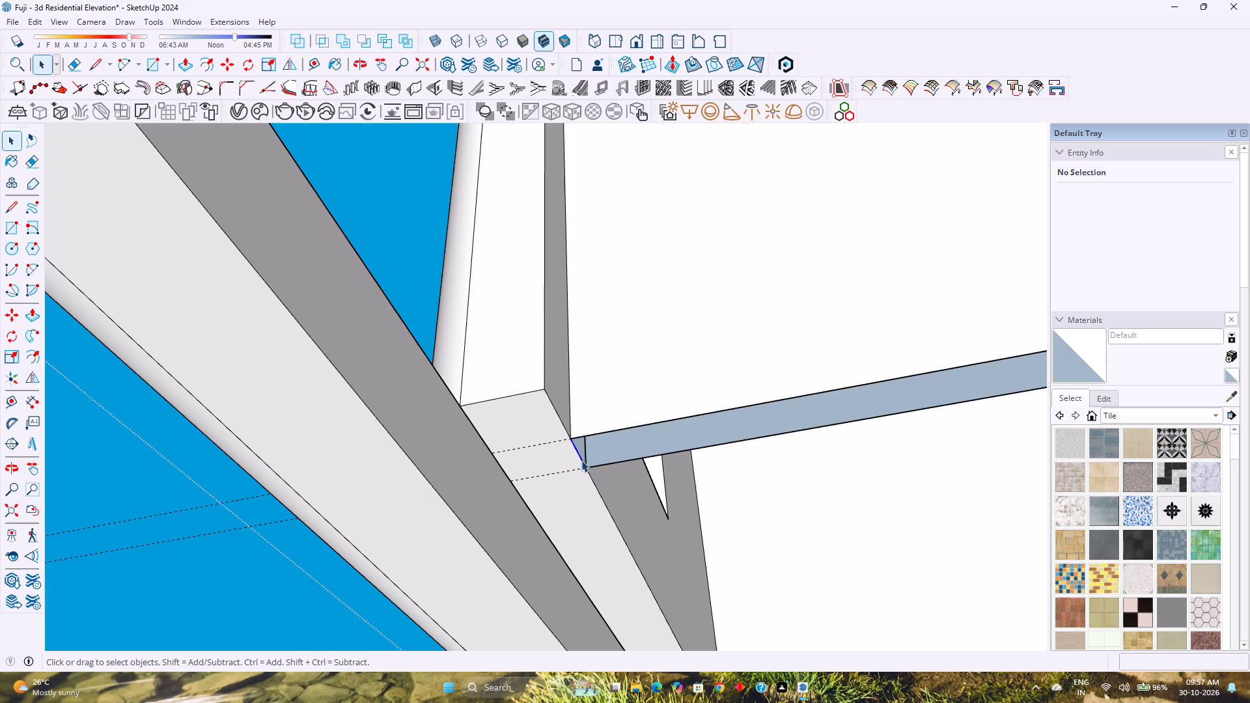
left_click(92, 66)
scroll(522, 480, "down", 6)
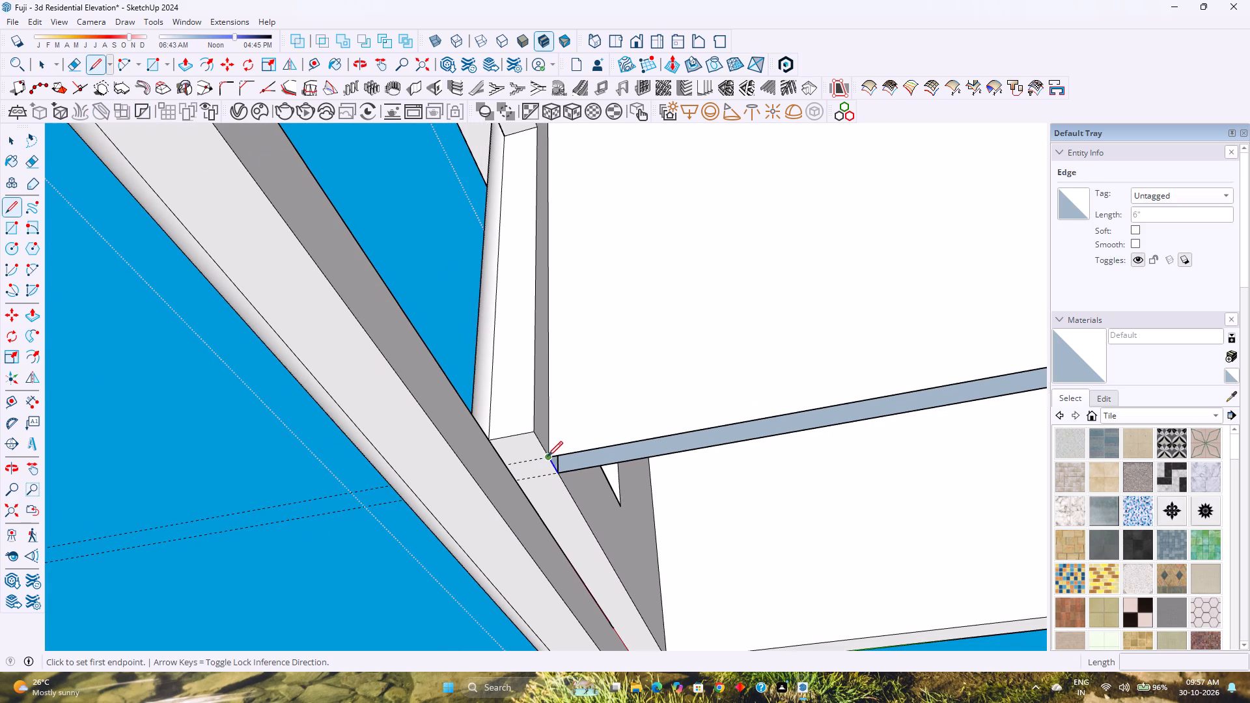
left_click(548, 456)
scroll(551, 455, "down", 5)
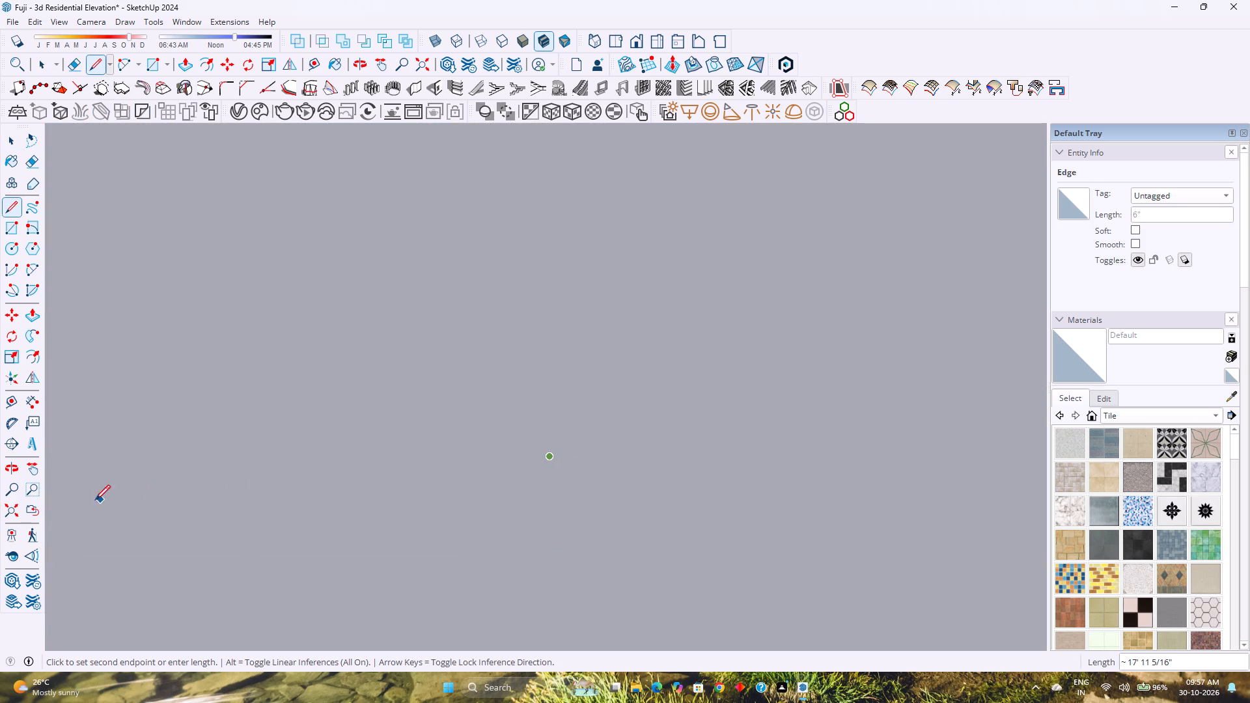
left_click(11, 512)
middle_click_drag(408, 413, 512, 528, "shift")
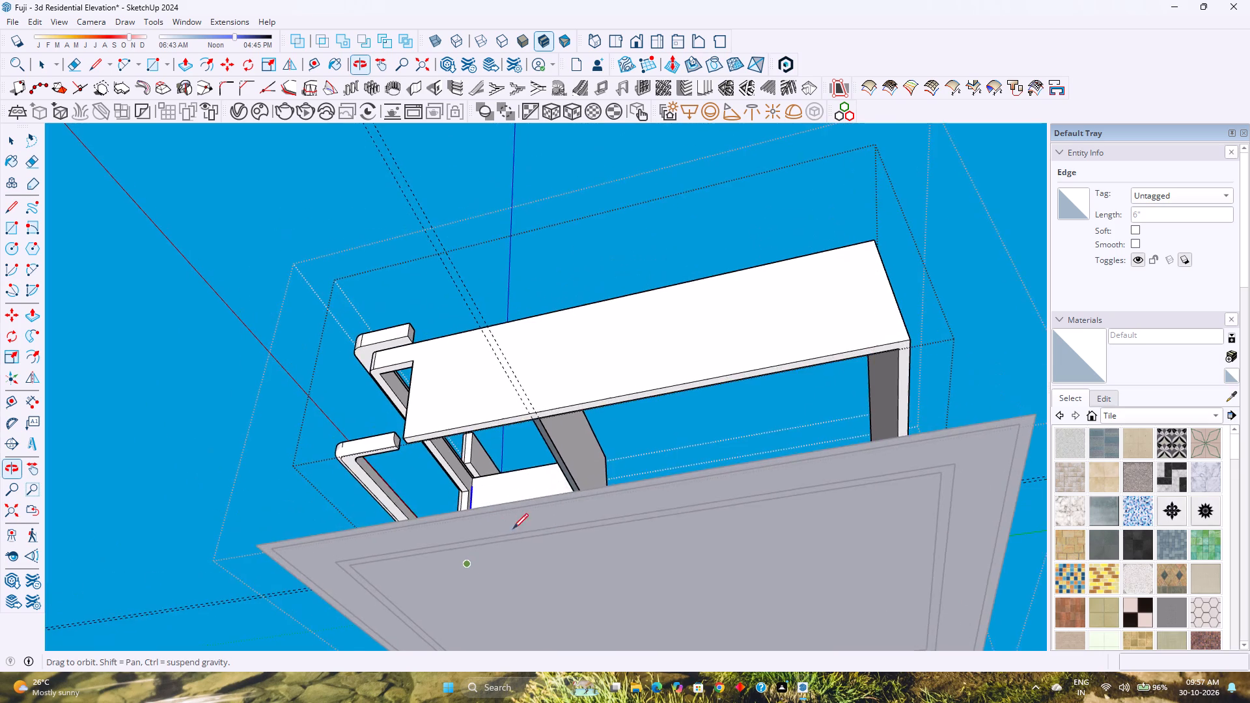
middle_click(512, 528, "shift")
middle_click_drag(523, 523, 574, 586)
scroll(576, 533, "up", 16)
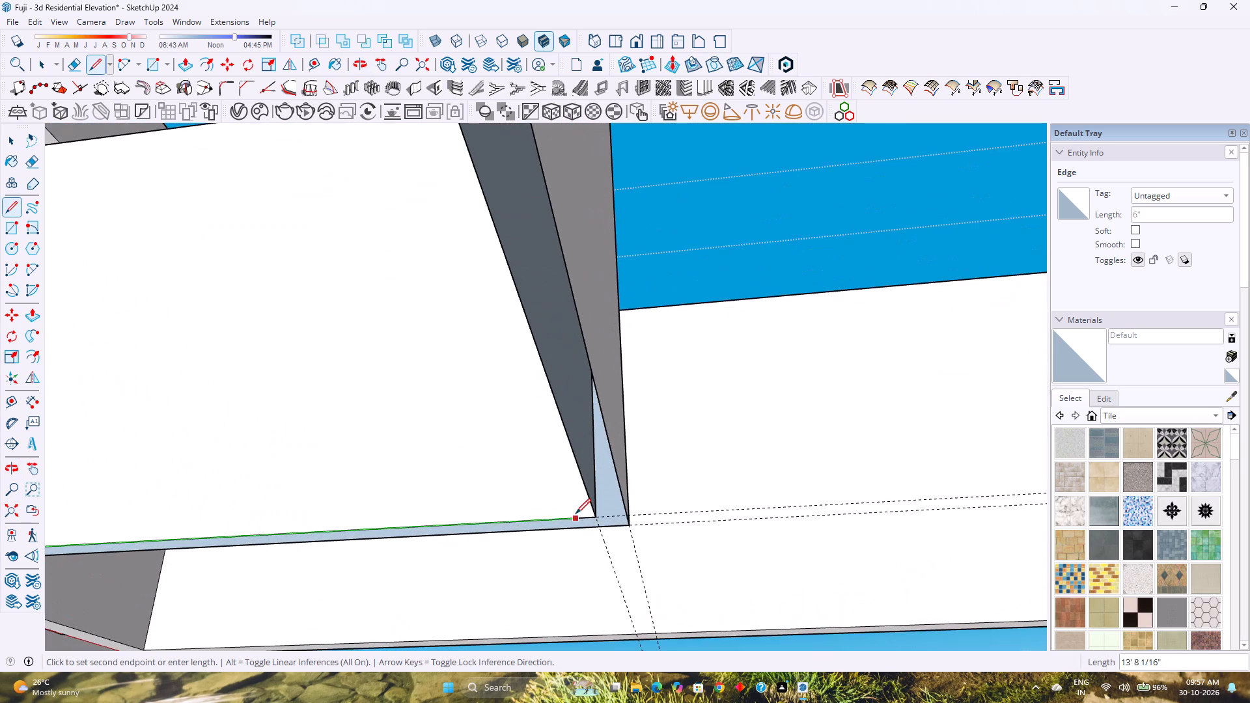
left_click(632, 517)
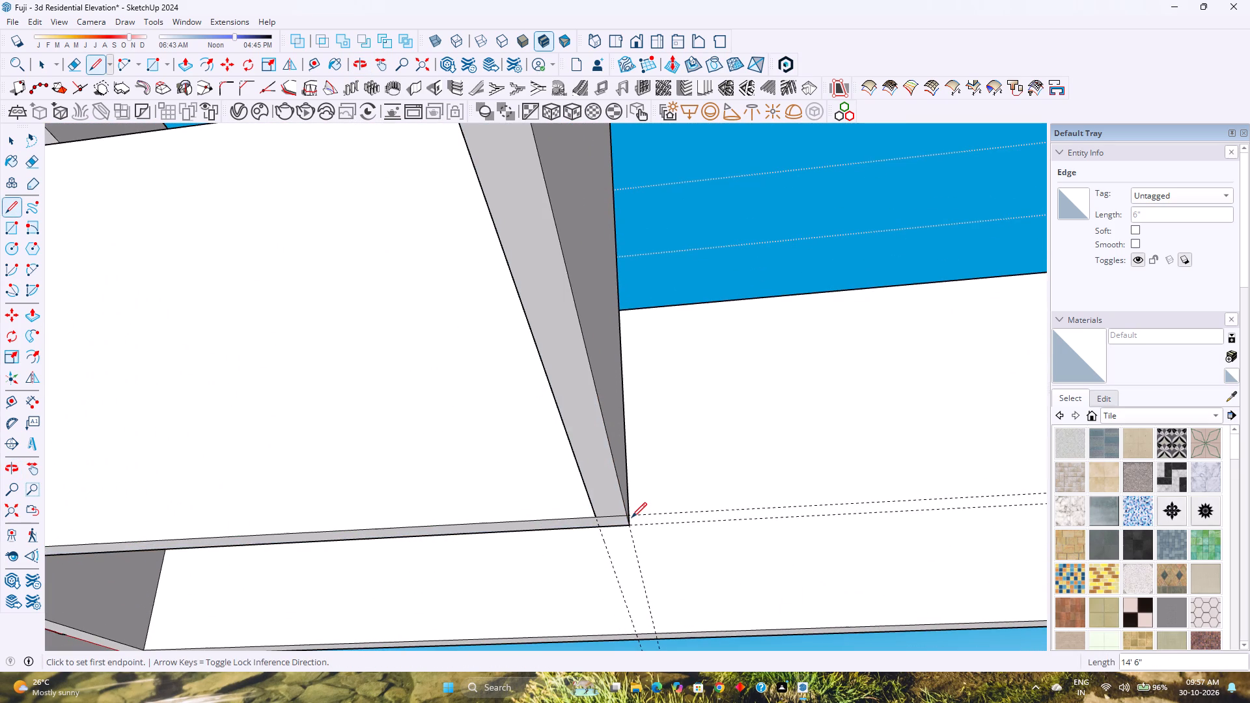
Erase the extra line segment at the partition's underside corner and the 6" seam edge where it meets the window wall.
key("e")
left_click(611, 516)
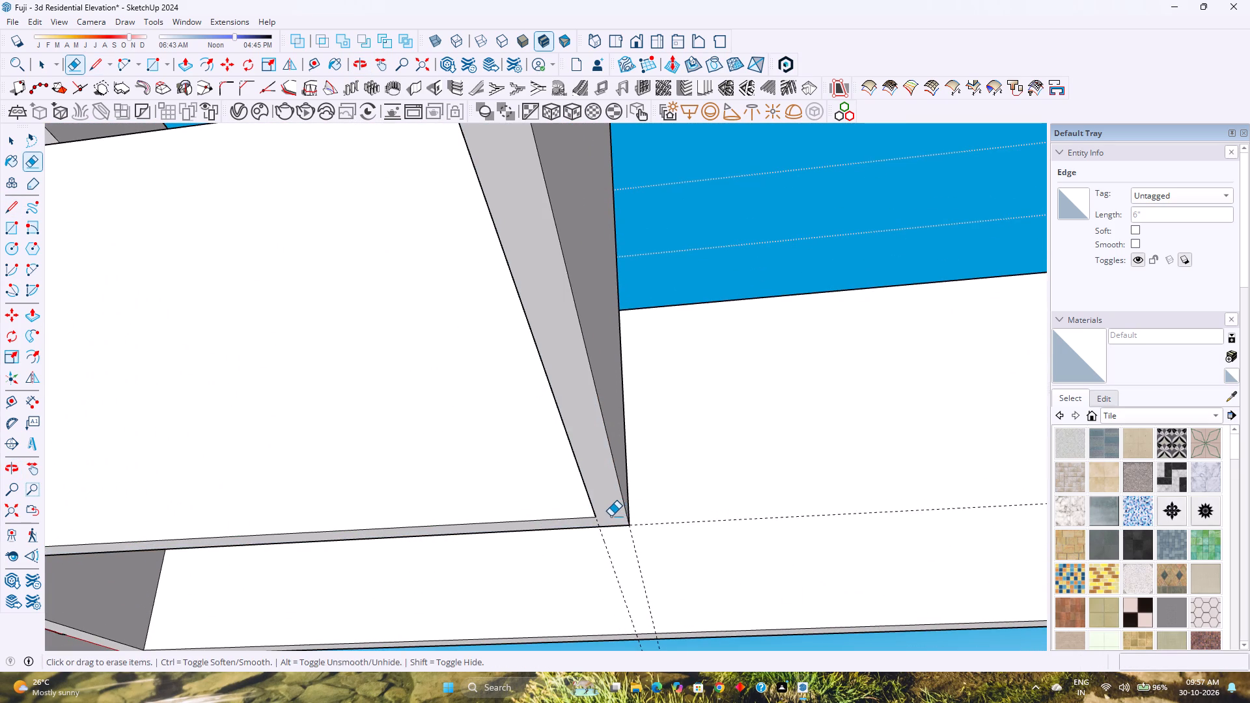
scroll(611, 516, "down", 5)
middle_click_drag(346, 527, 543, 486, "shift")
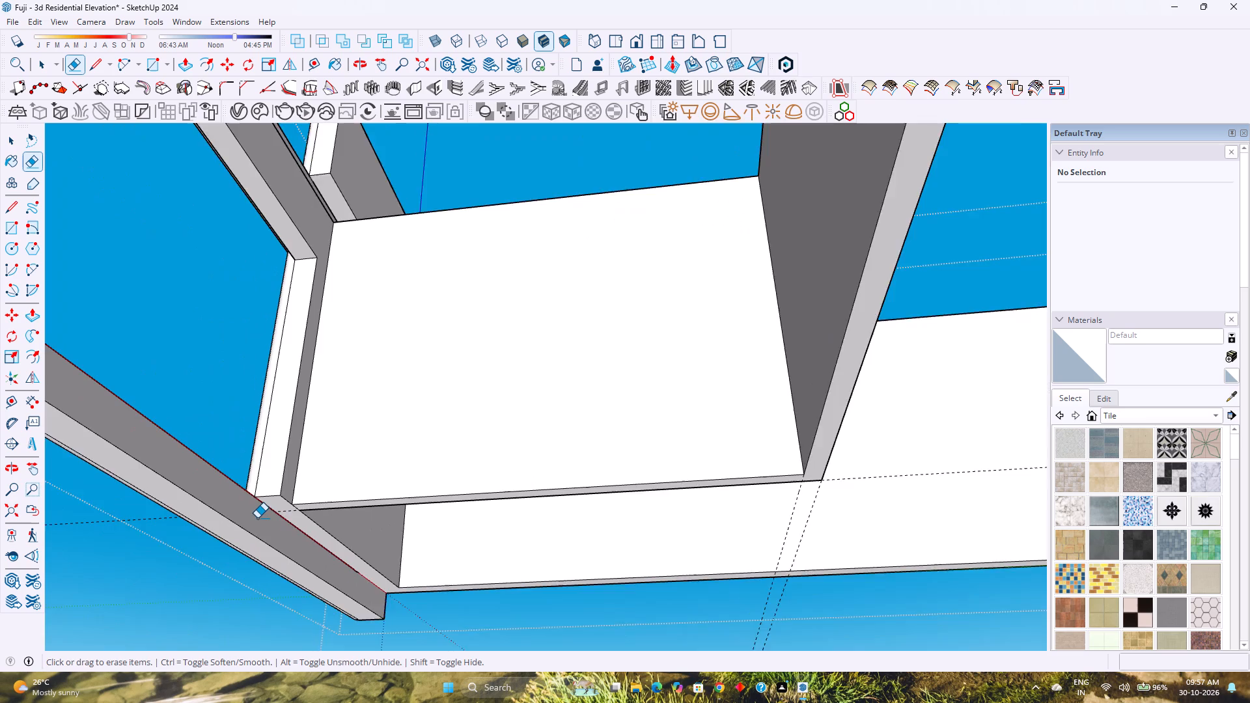
scroll(257, 518, "up", 19)
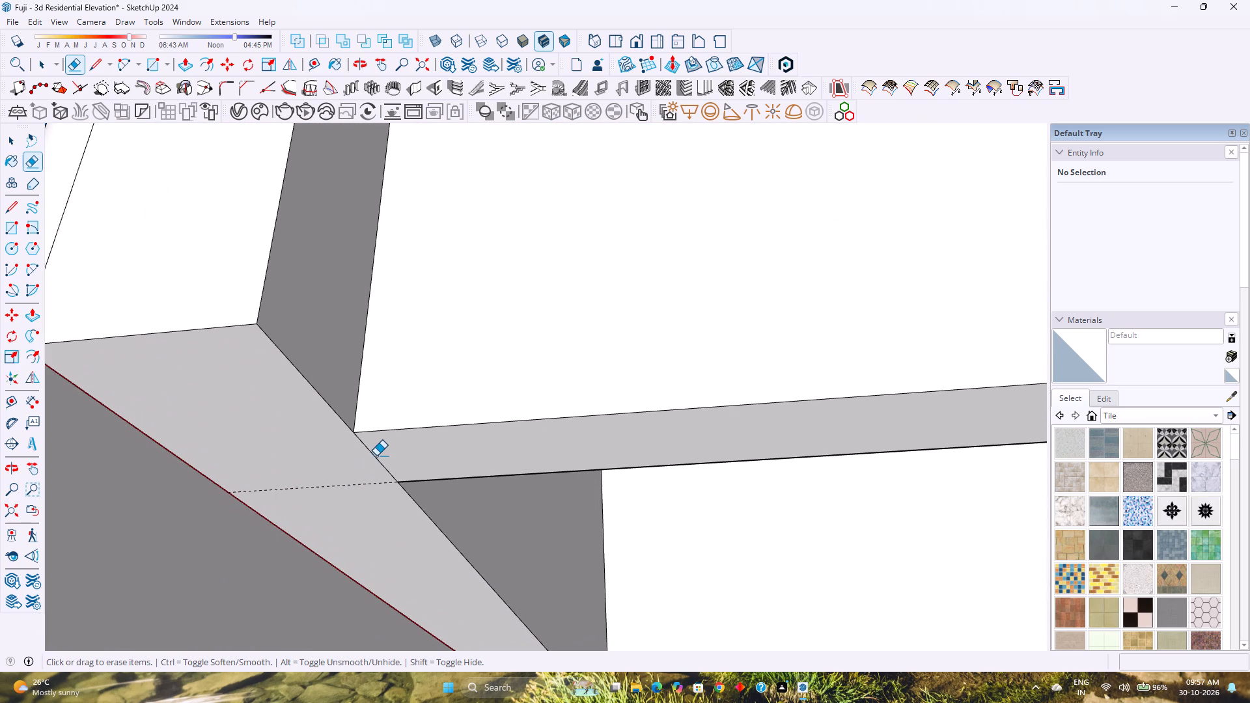
left_click(376, 456)
scroll(374, 457, "down", 19)
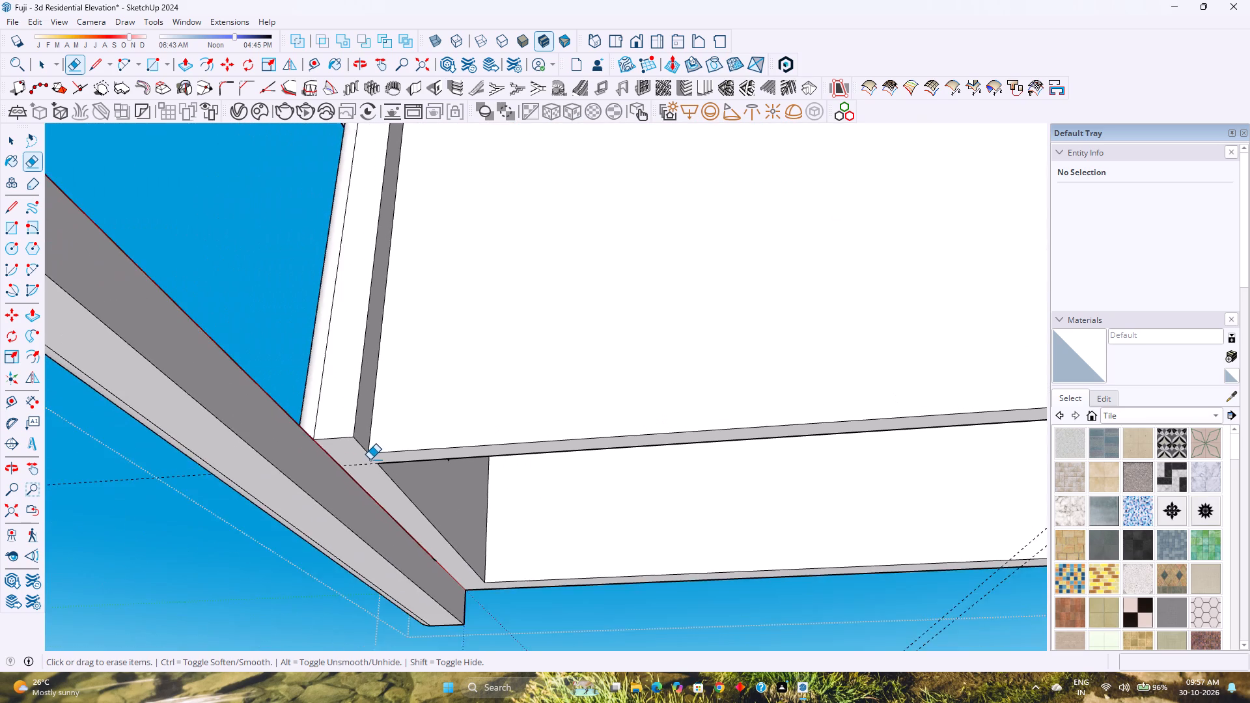
Delete all the construction guides in the model.
scroll(370, 460, "down", 7)
left_click(7, 506)
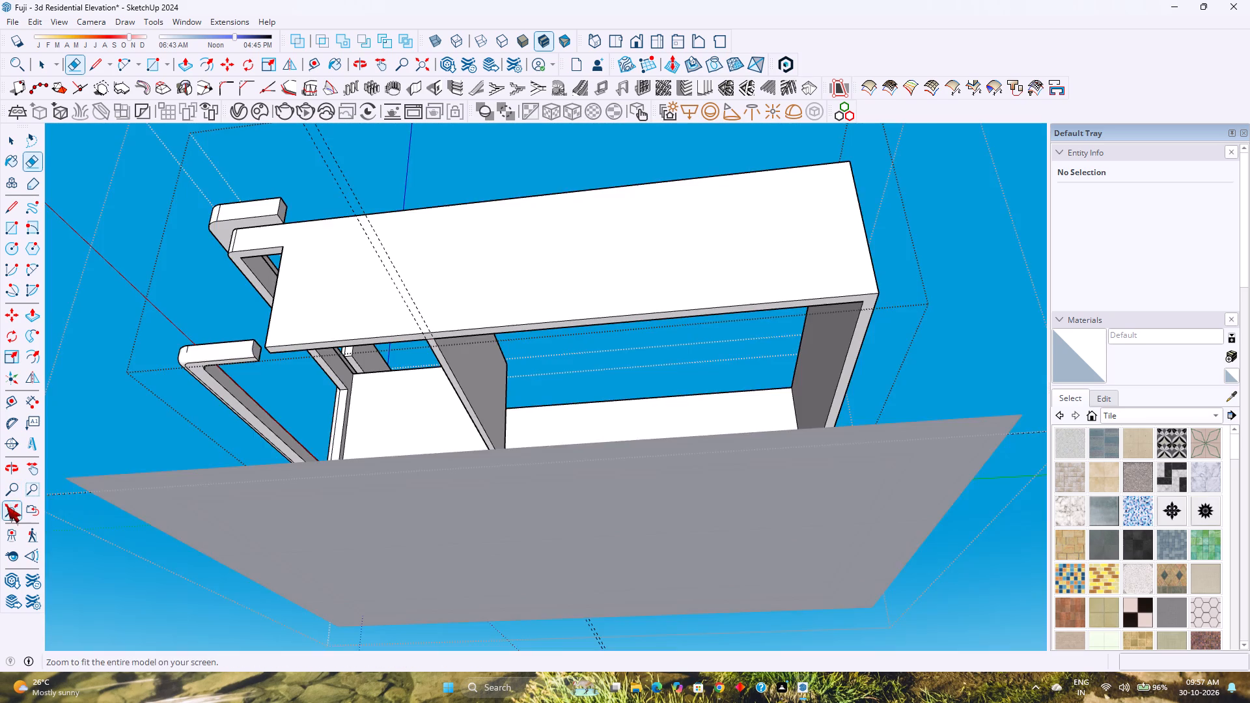
middle_click_drag(191, 466, 505, 581)
middle_click(505, 581)
middle_click_drag(513, 498, 506, 642)
middle_click_drag(549, 497, 503, 616)
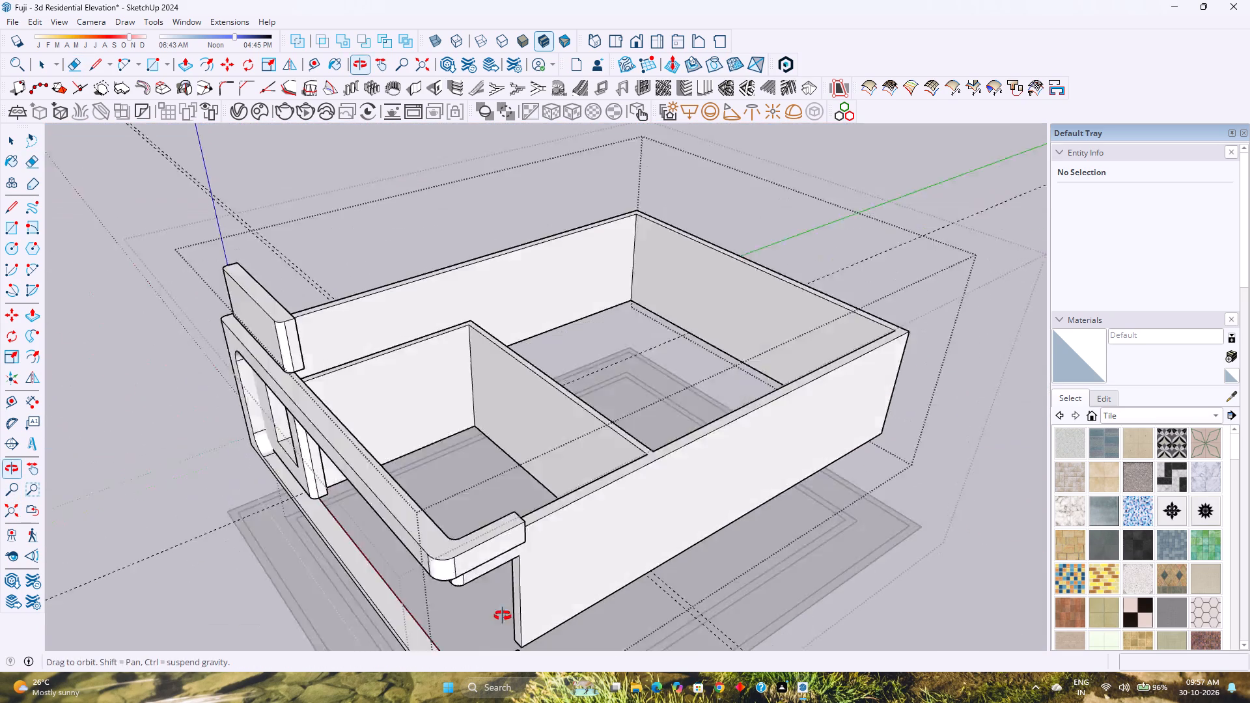
middle_click_drag(503, 616, 467, 674)
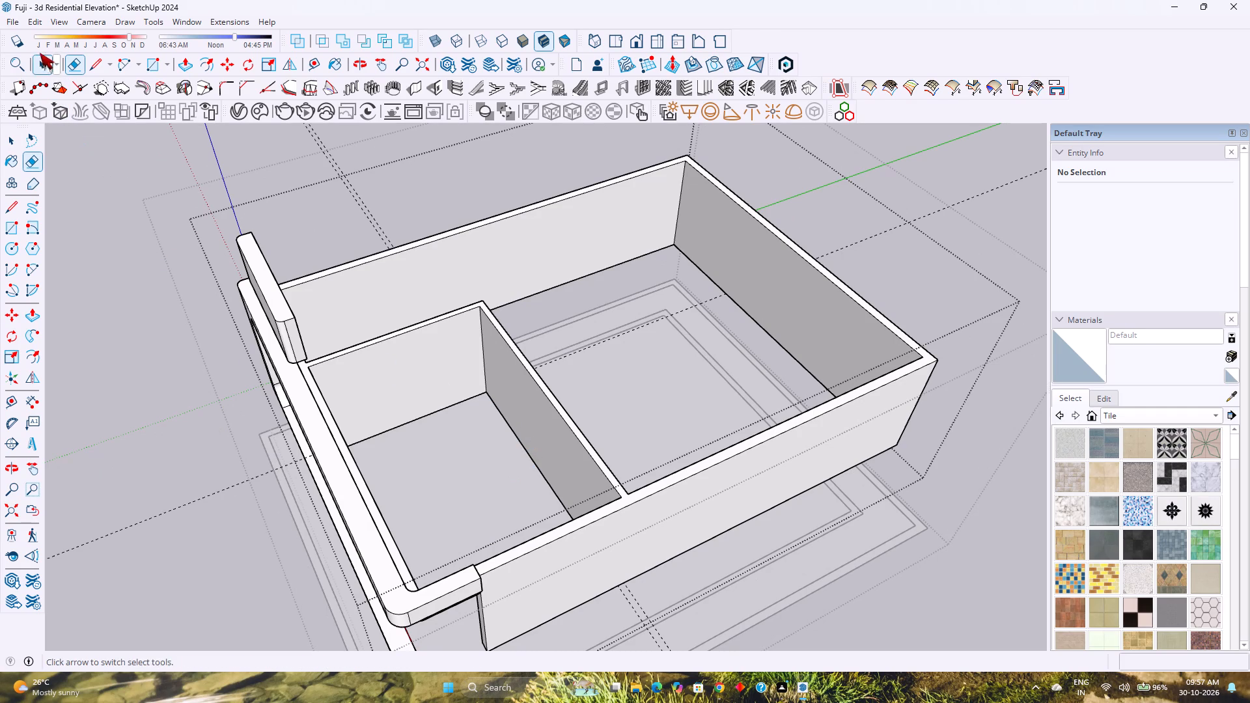
left_click(33, 24)
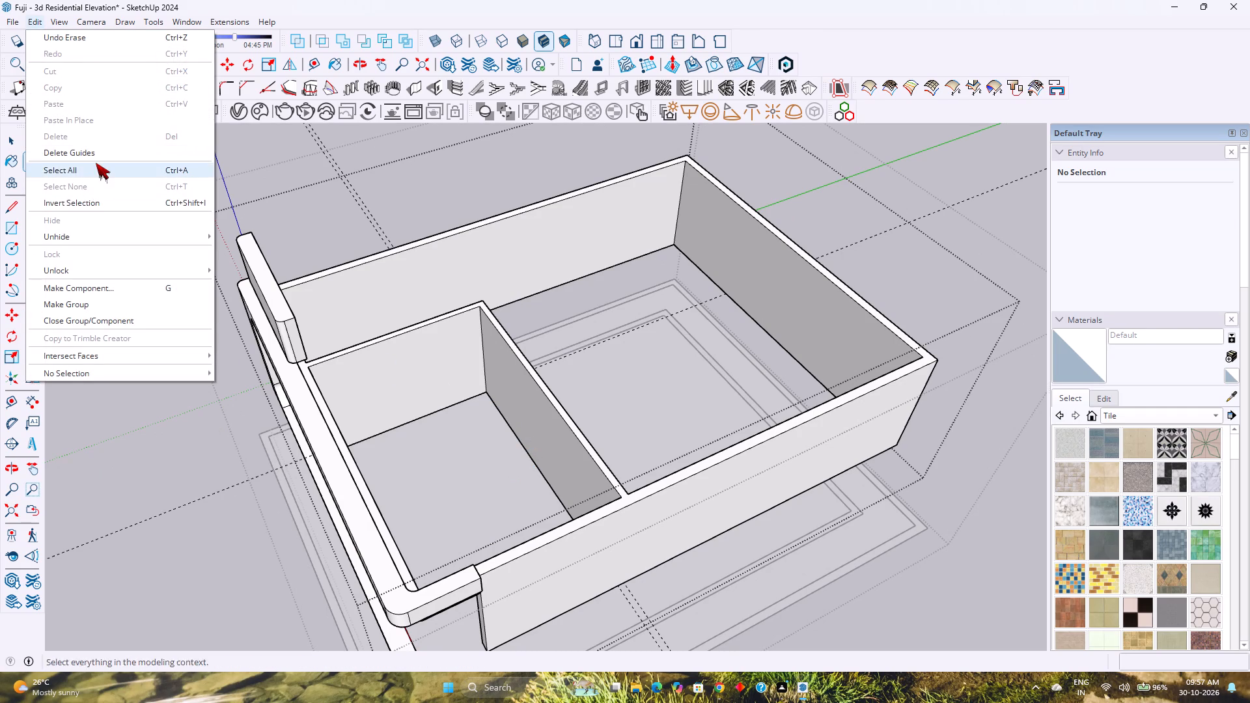
left_click(102, 154)
Unhide the last hidden object, the floor slab.
middle_click_drag(326, 378, 500, 277)
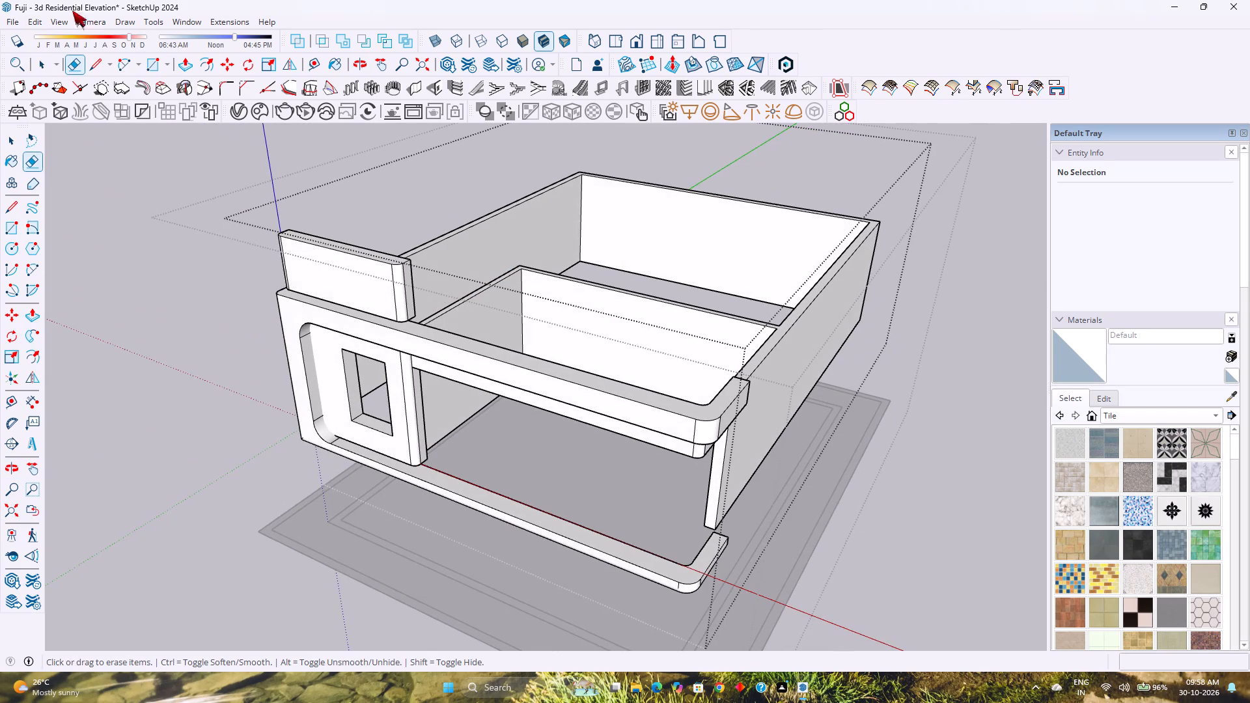
left_click(36, 23)
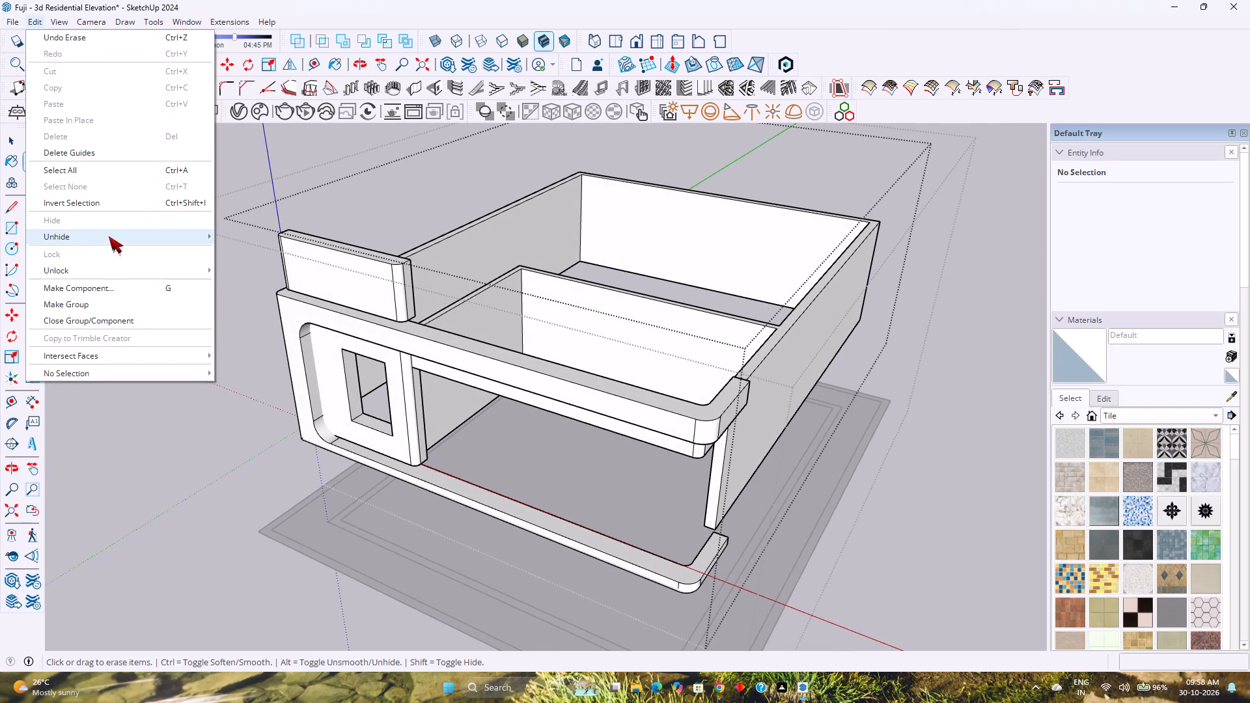
left_click(250, 251)
middle_click_drag(439, 346, 372, 275)
middle_click(372, 275)
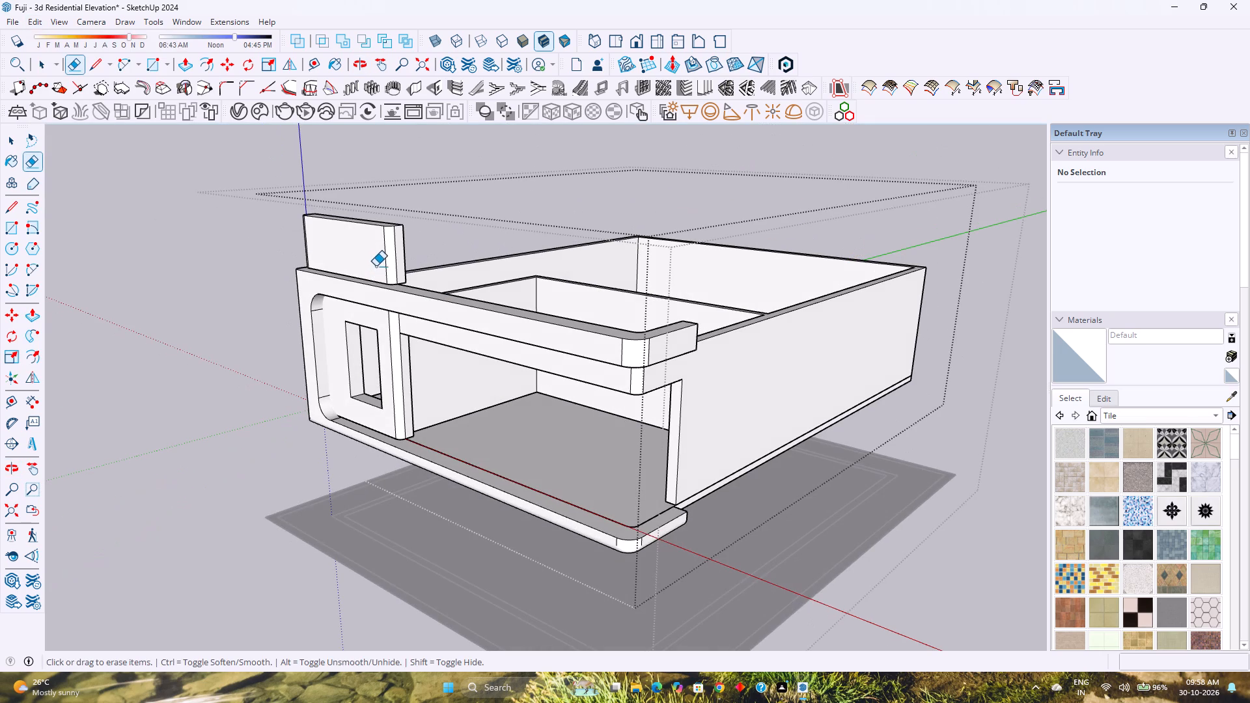
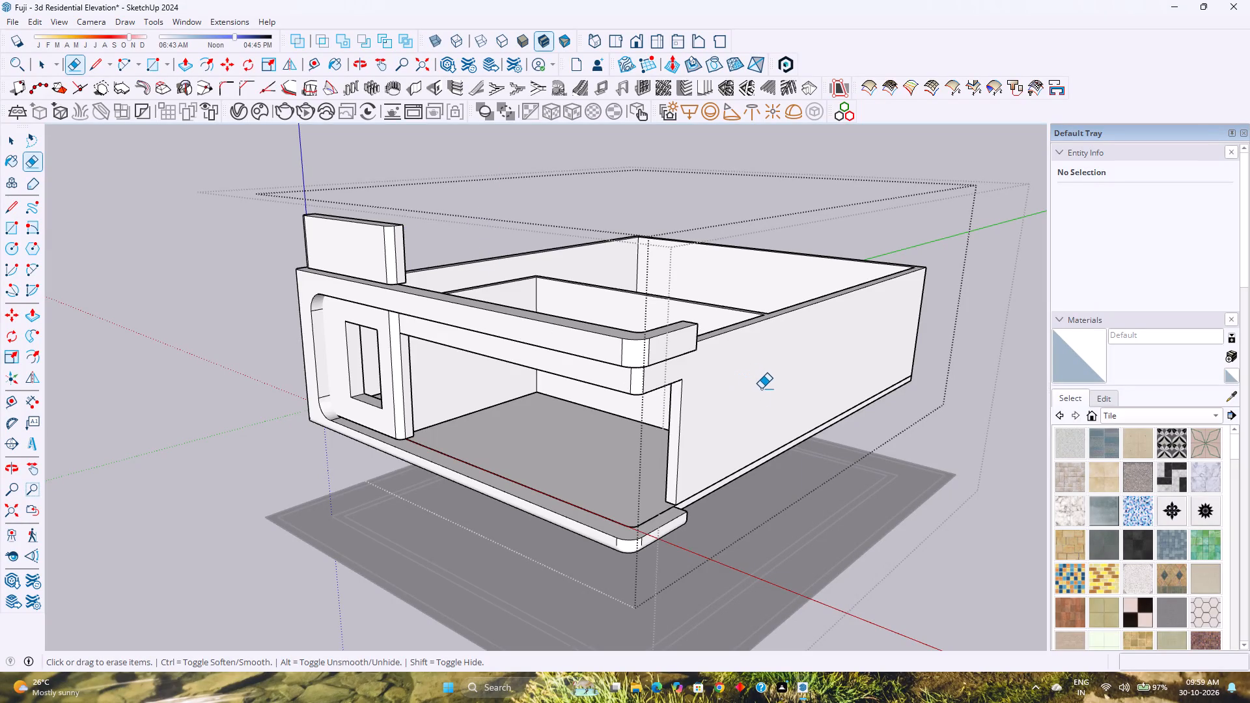
Examine how the floor slab meets the side wall's bottom edge and the base of the front frame.
key("space")
scroll(751, 383, "down", 4)
scroll(751, 383, "up", 4)
scroll(751, 383, "down", 3)
scroll(751, 383, "up", 3)
scroll(751, 383, "down", 3)
scroll(751, 383, "up", 2)
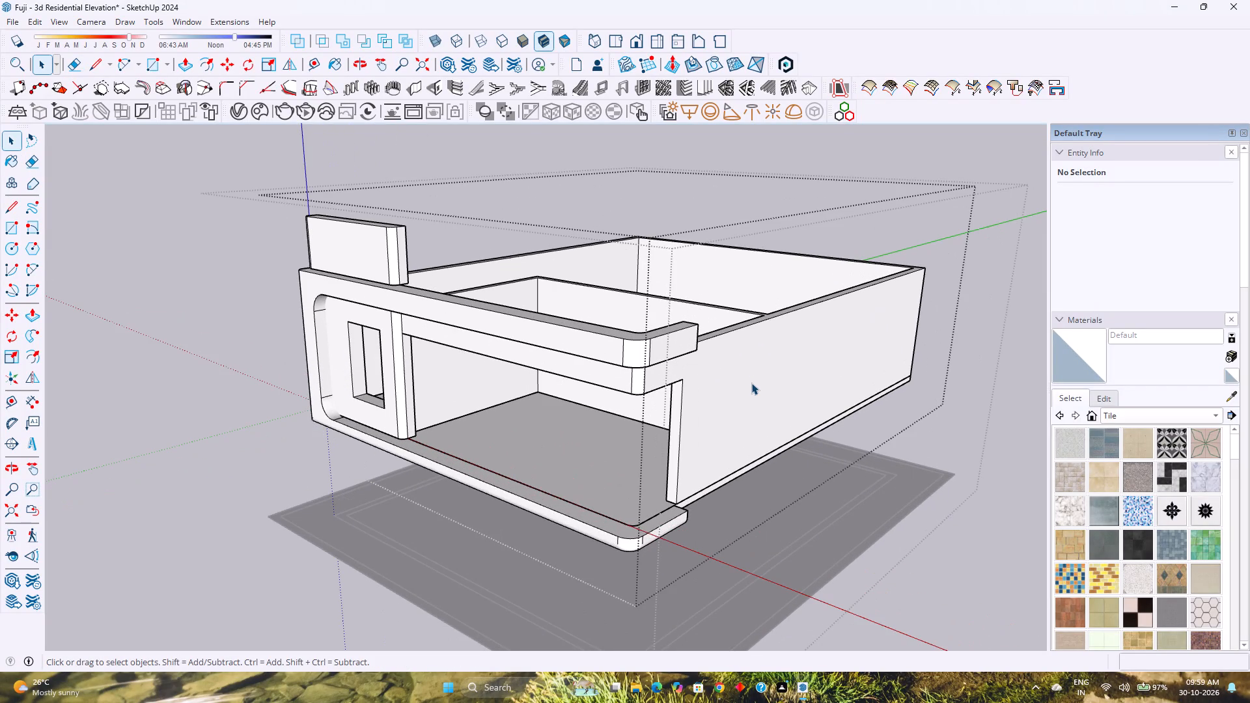
left_click(687, 499)
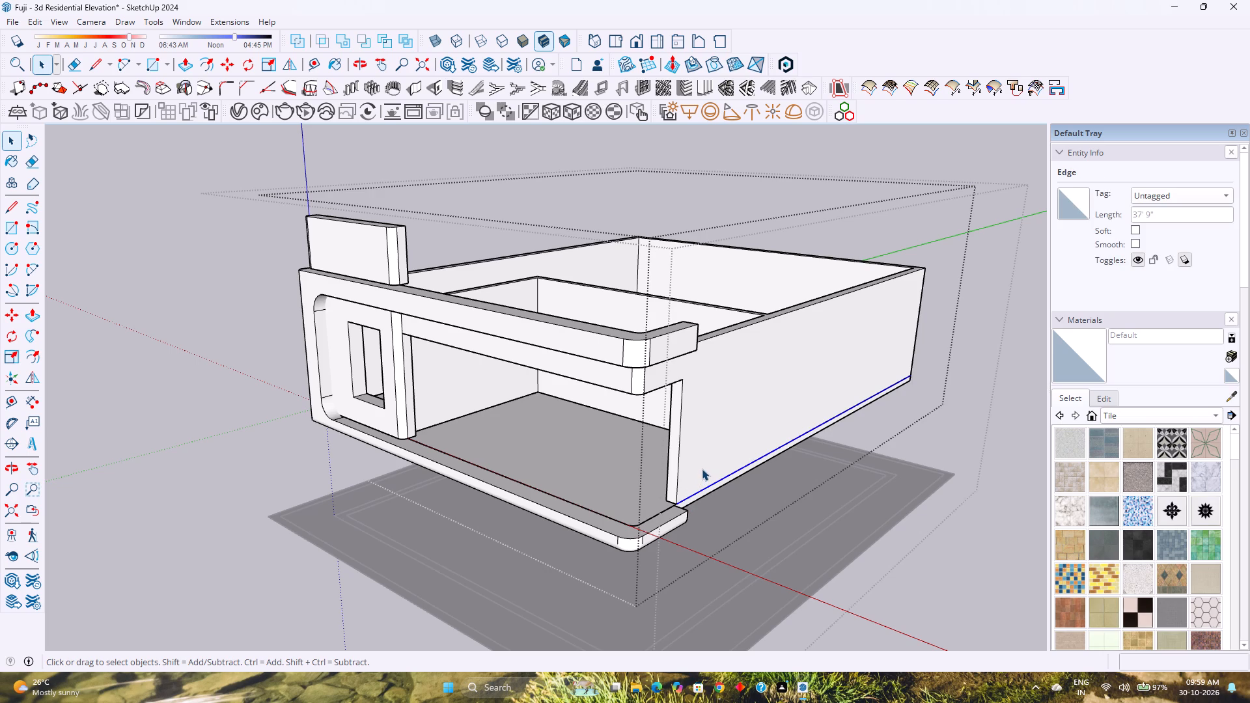
middle_click_drag(714, 338, 393, 439)
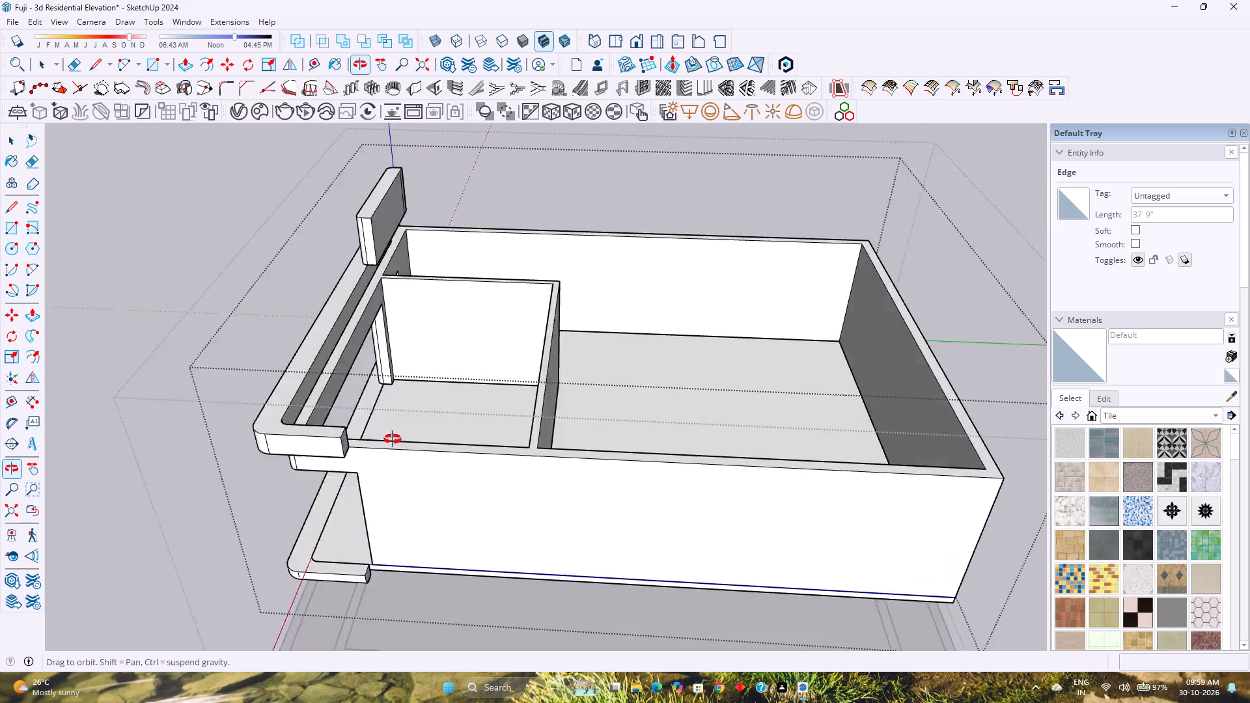
middle_click_drag(393, 439, 374, 355)
middle_click(374, 355)
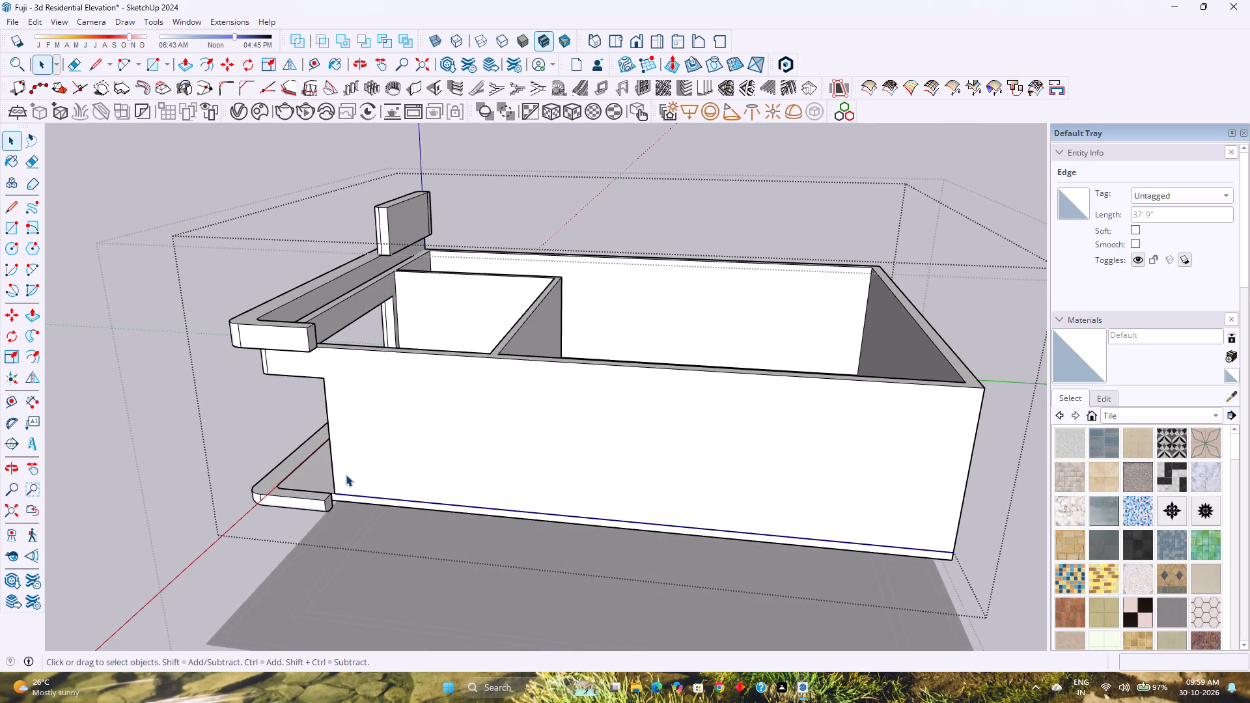
scroll(346, 490, "up", 2)
left_click(359, 500)
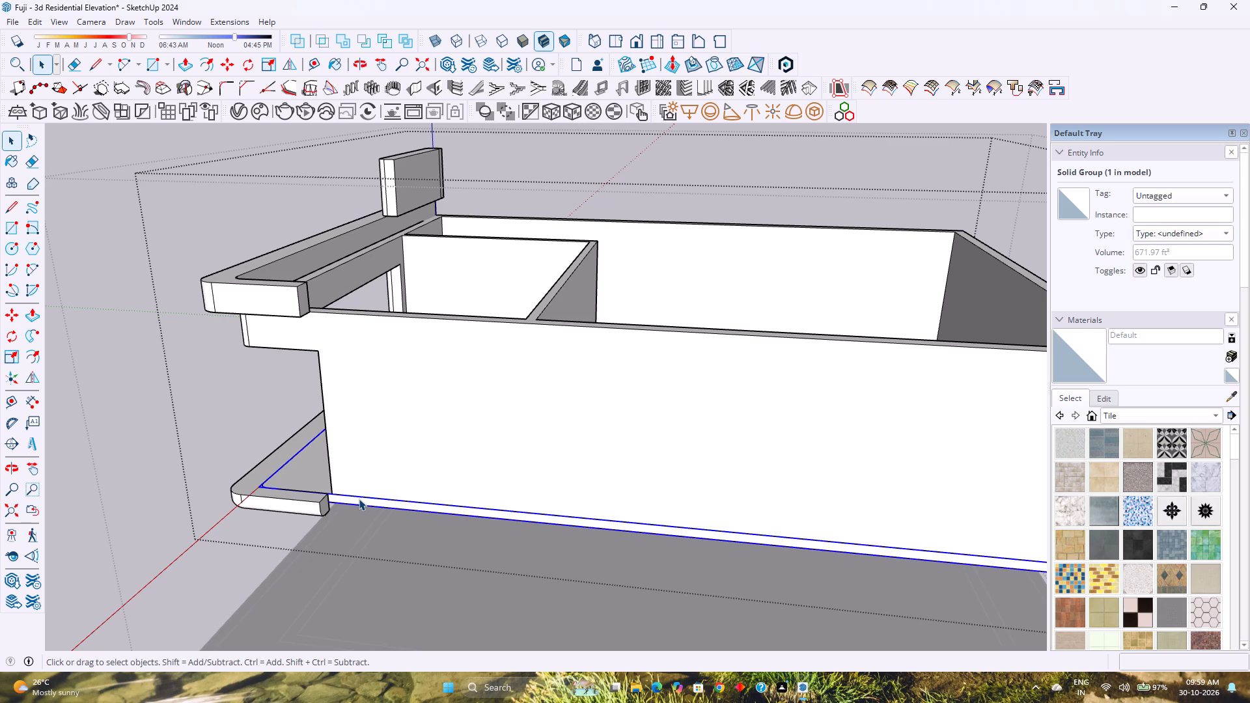
scroll(359, 495, "down", 4)
middle_click_drag(359, 495, 492, 537)
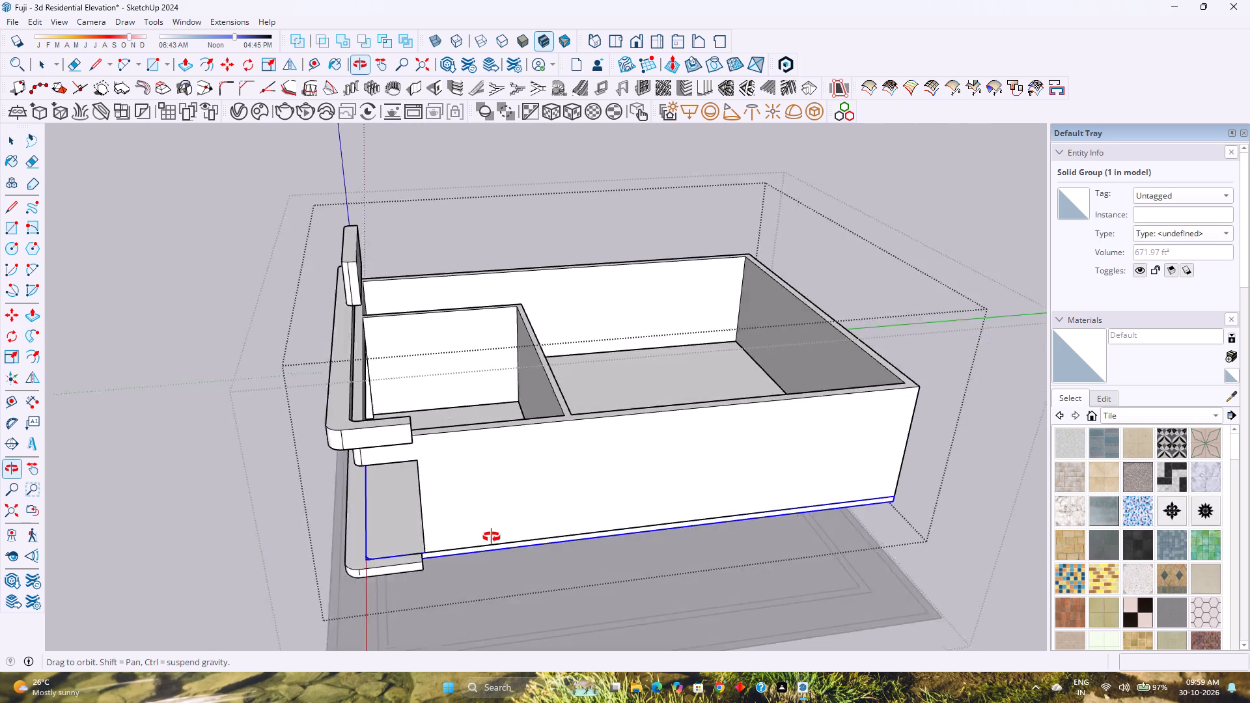
middle_click_drag(492, 537, 385, 497)
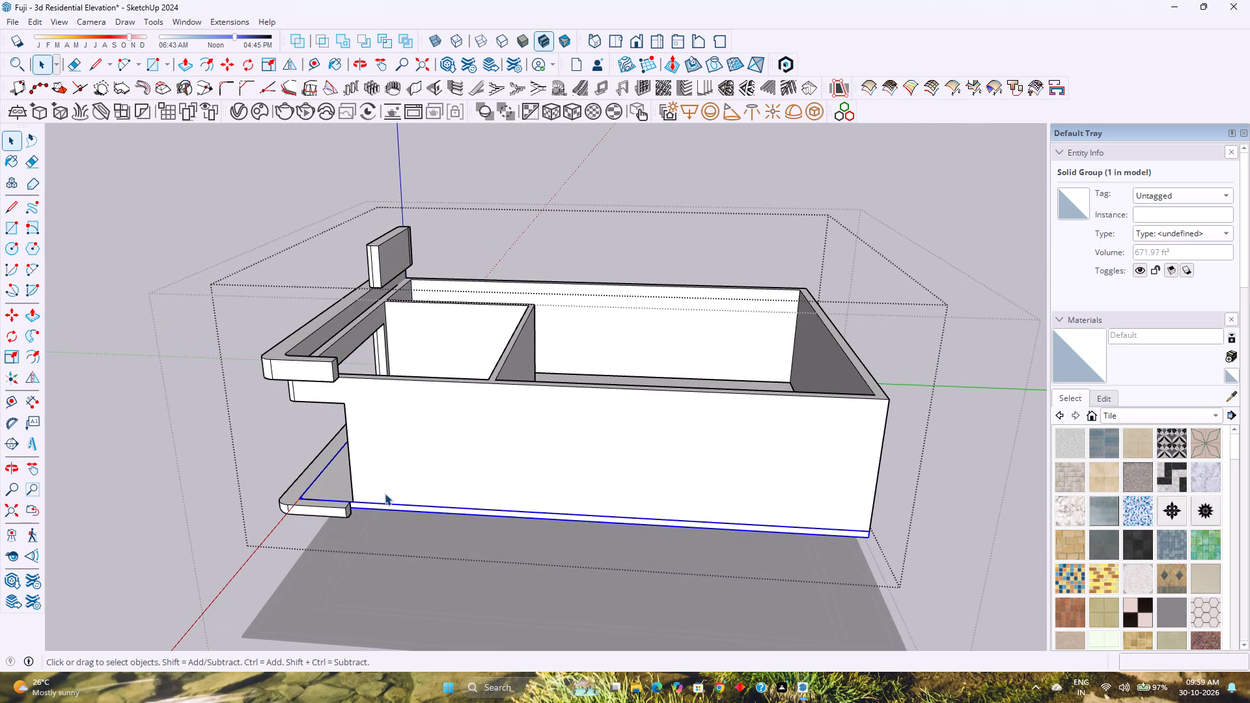
scroll(416, 445, "up", 3)
Open the rounded front frame group, inspect its long inner top edge against the walls behind, and clear the selection.
middle_click_drag(416, 445, 335, 463)
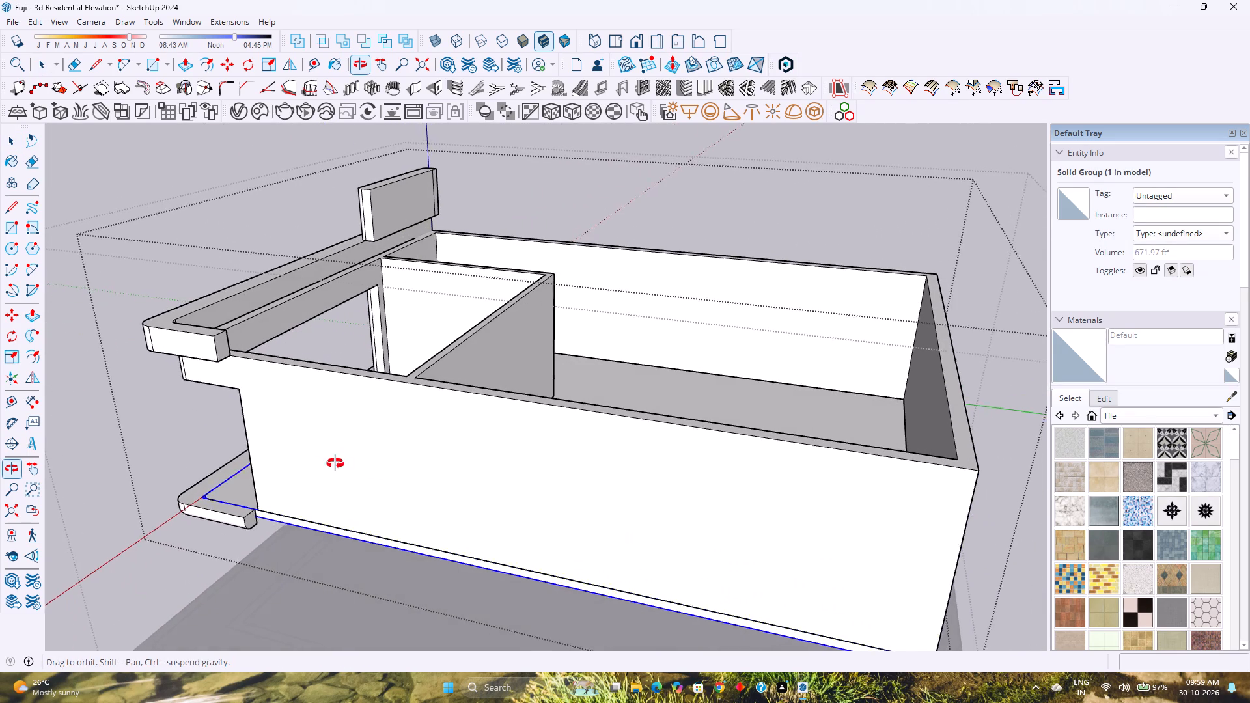
middle_click_drag(335, 463, 335, 465)
left_click(406, 243)
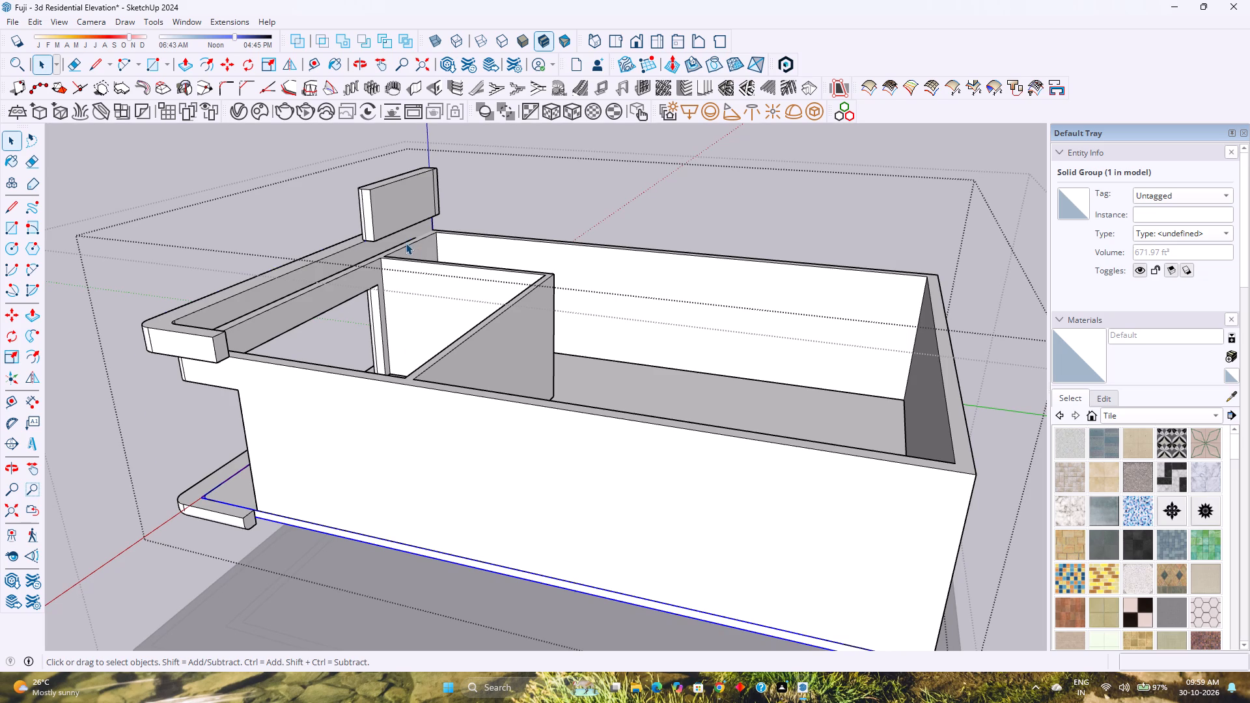
double_click(408, 239)
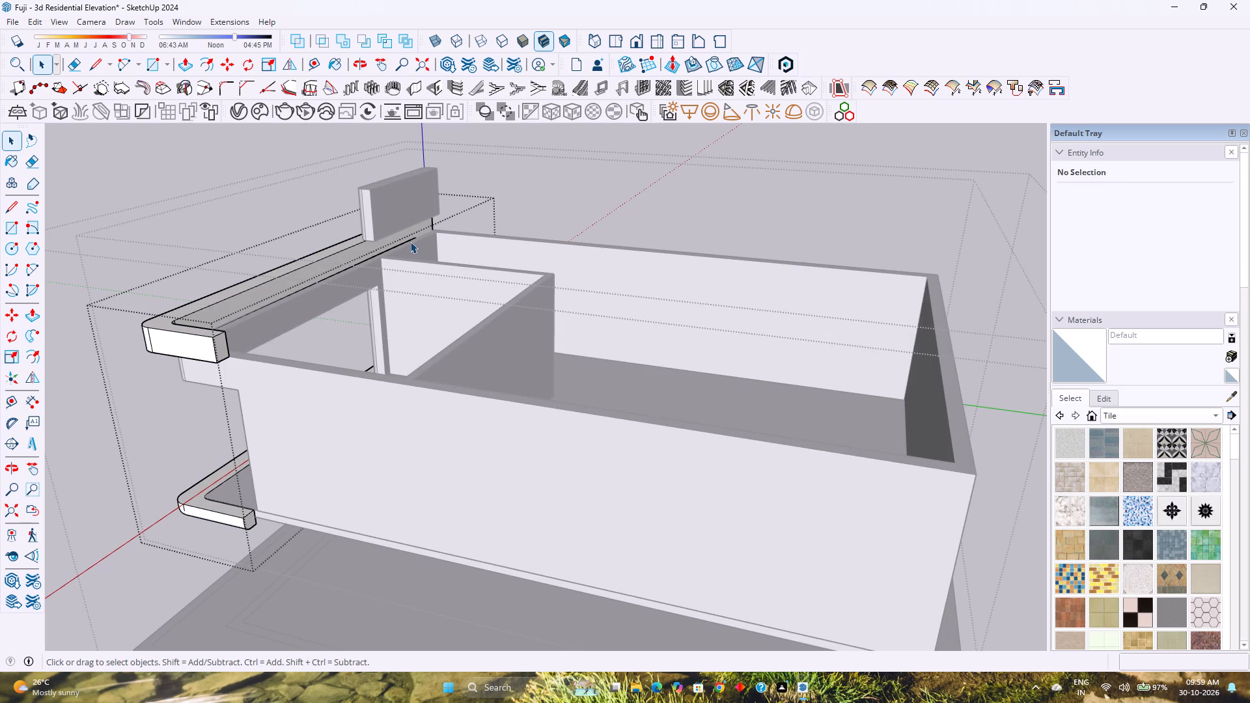
left_click(410, 241)
scroll(410, 241, "up", 13)
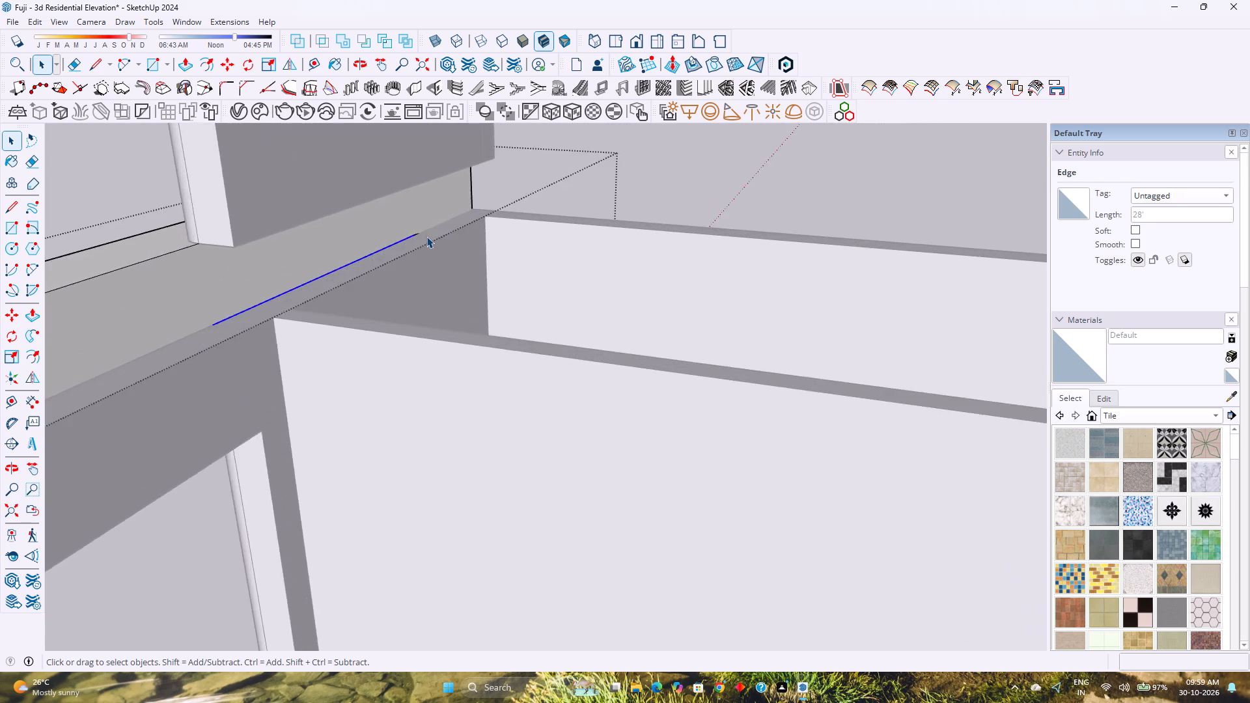
scroll(426, 236, "up", 4)
scroll(426, 236, "down", 19)
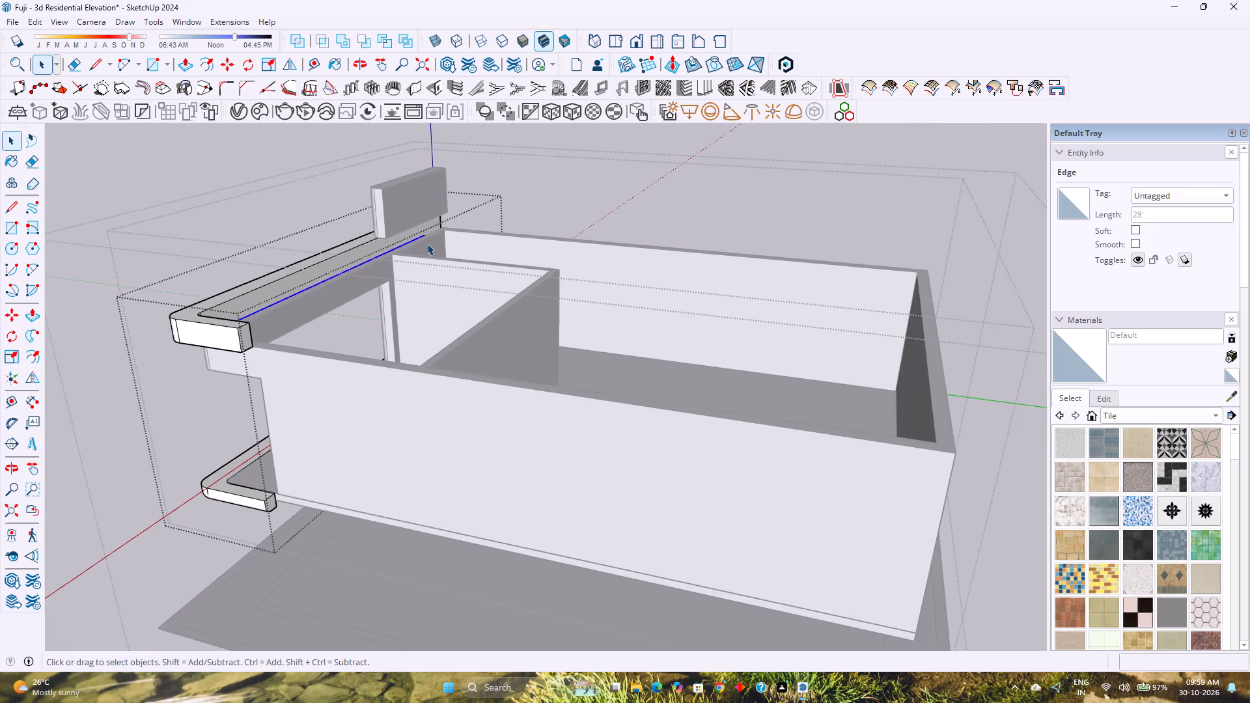
middle_click_drag(422, 305, 853, 279)
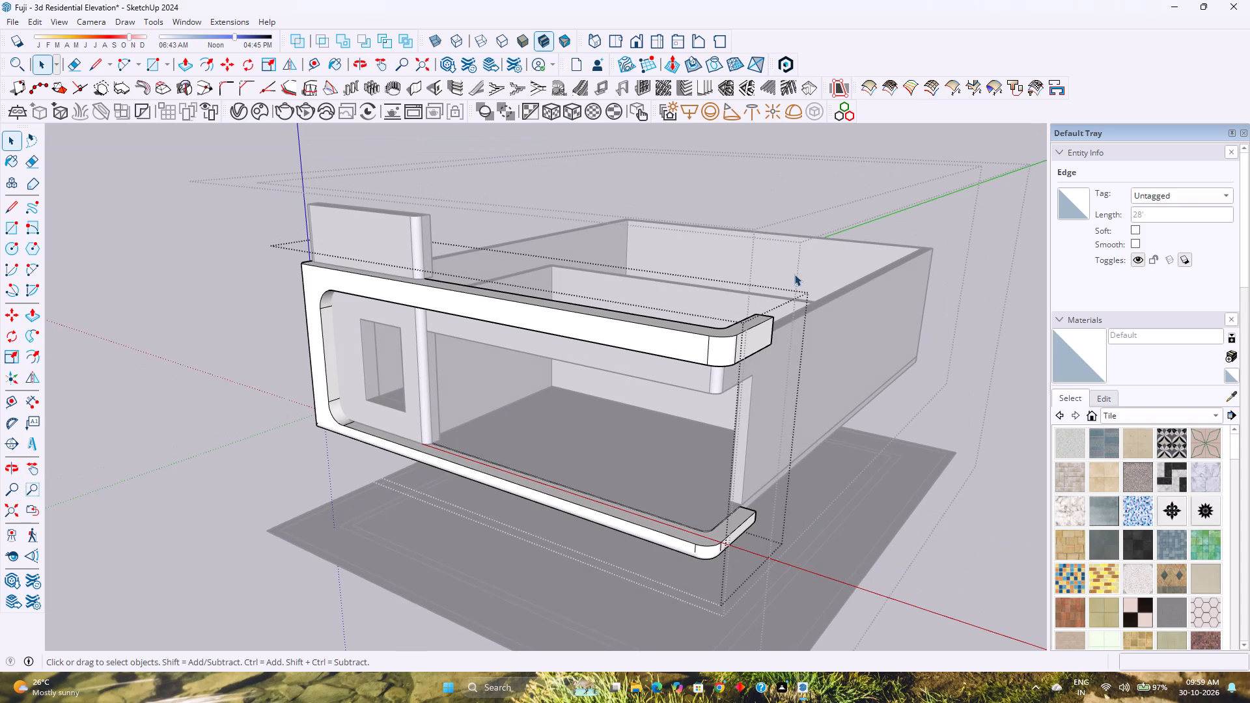
key("Escape")
Start an interactive V-Ray render of the house from a low front corner view showing the whole facade.
middle_click_drag(600, 381, 437, 475, "shift")
middle_click_drag(409, 478, 496, 389)
middle_click_drag(458, 409, 566, 331, "shift")
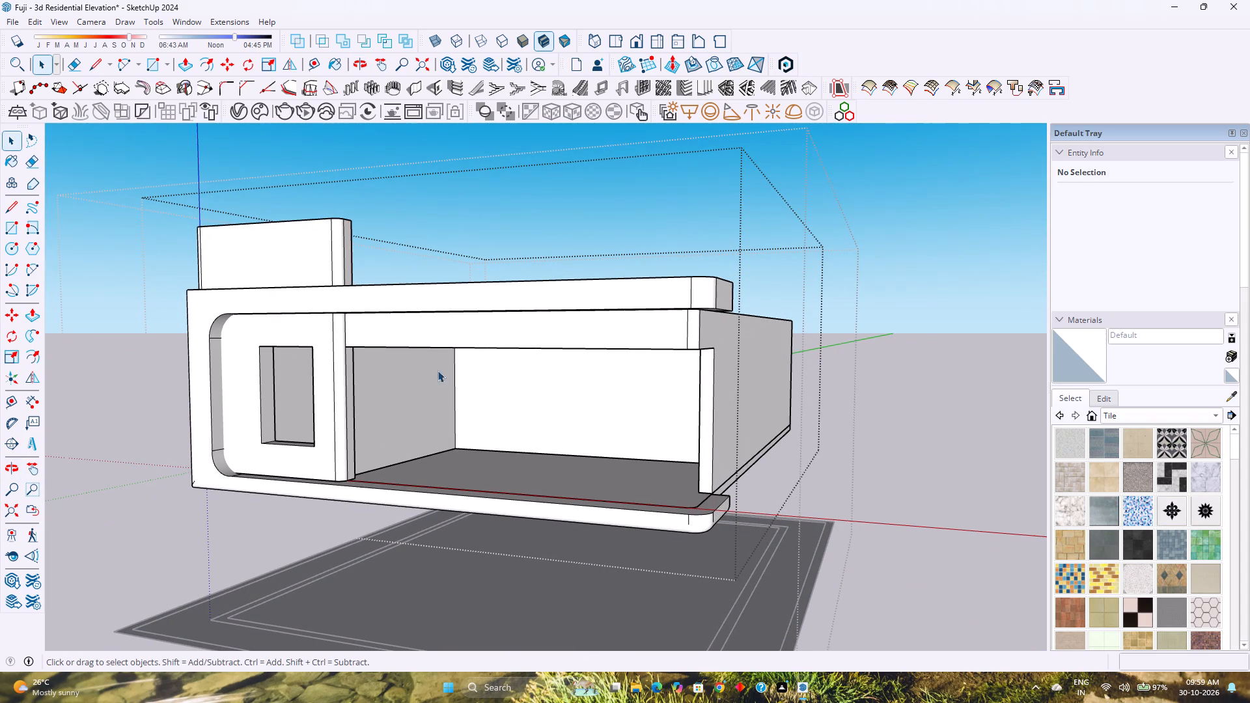
left_click(298, 109)
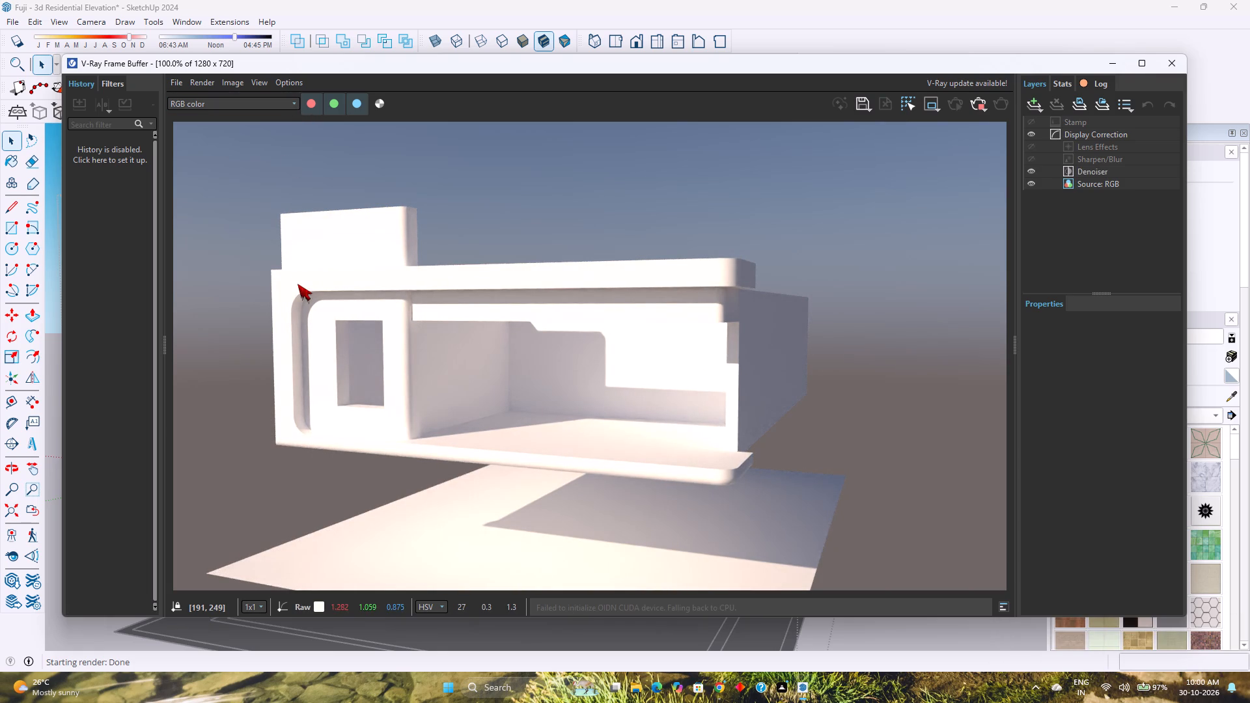
middle_click_drag(495, 380, 464, 336)
Test different shadow dates across the year in the live render, ending with the sun date in November.
left_click_drag(128, 37, 102, 37)
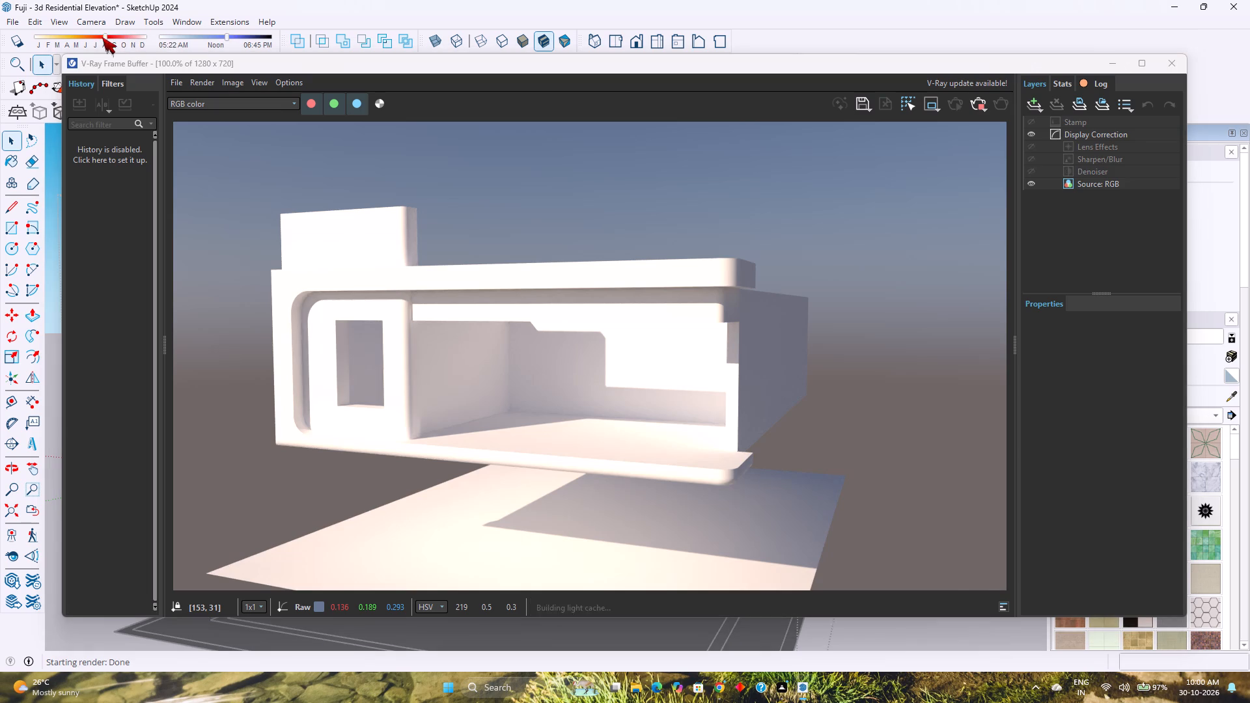
left_click_drag(102, 37, 86, 37)
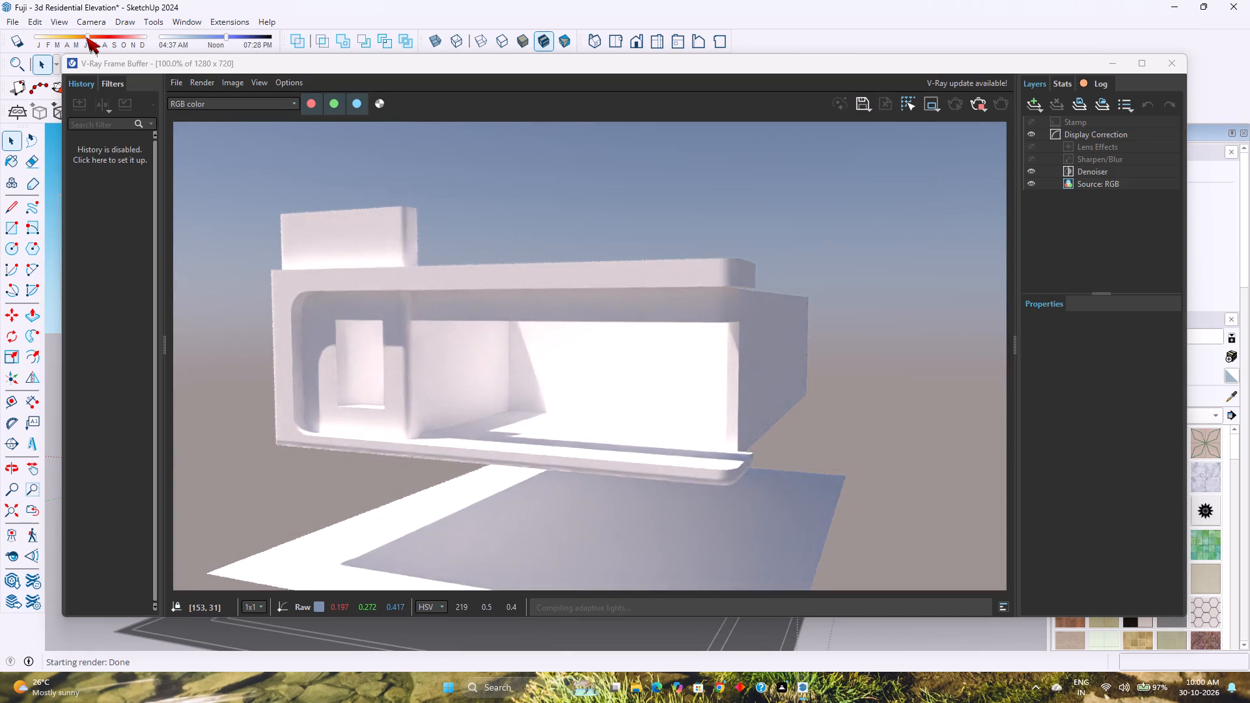
left_click_drag(86, 37, 51, 44)
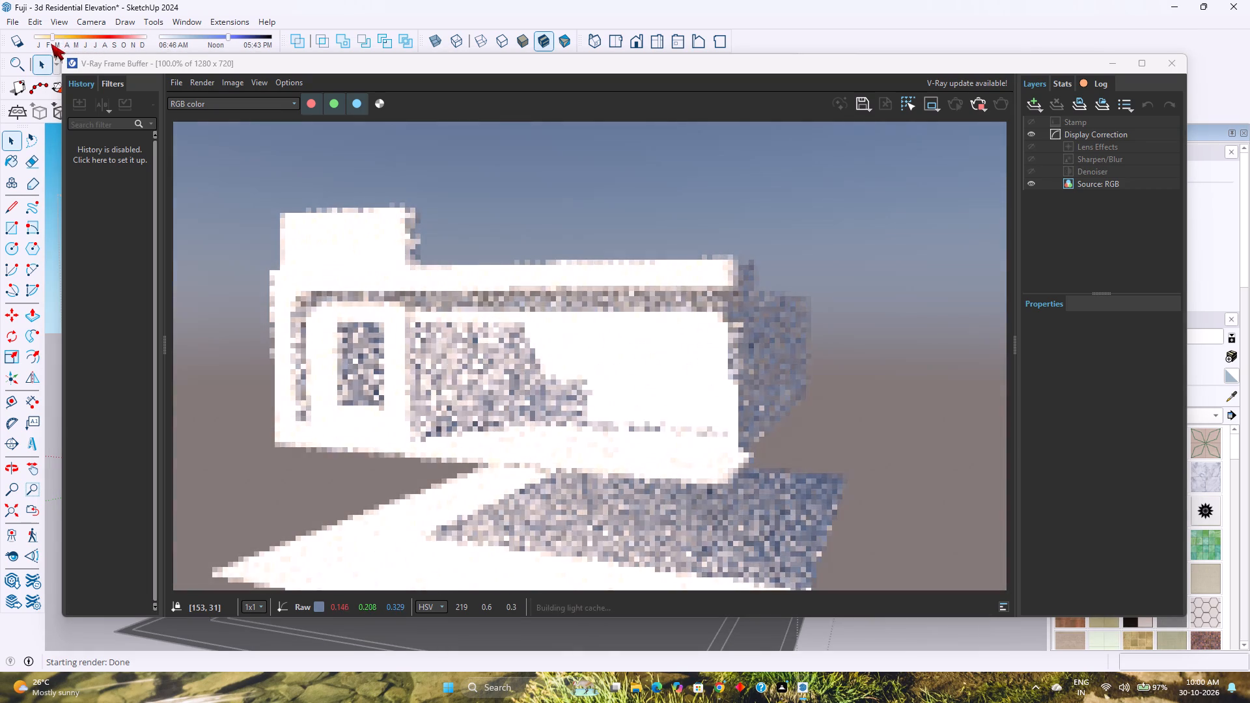
left_click_drag(51, 44, 31, 49)
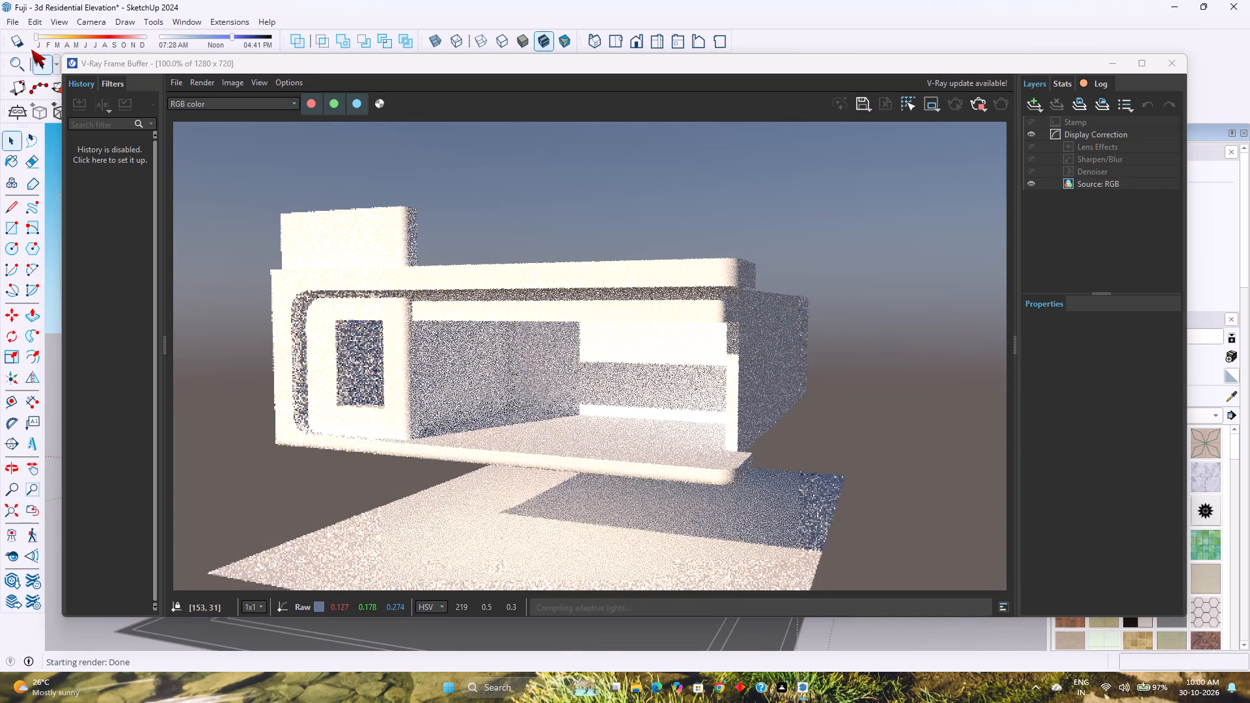
left_click_drag(31, 49, 62, 51)
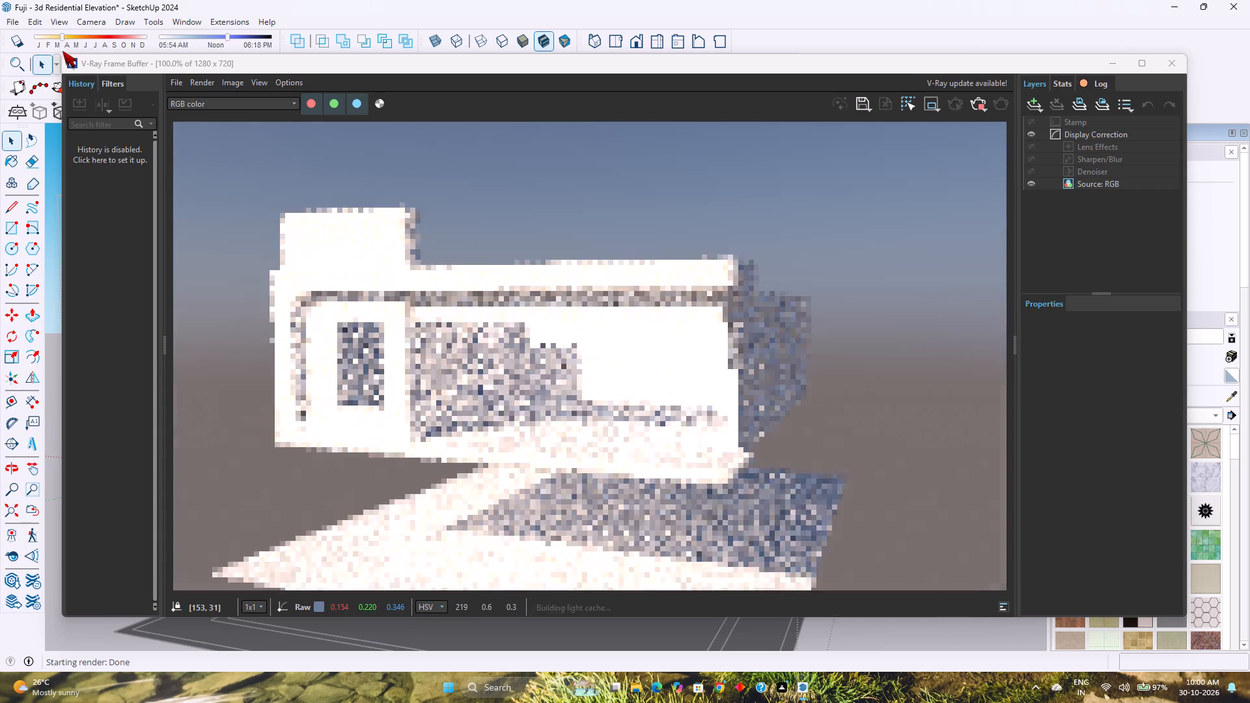
left_click_drag(62, 51, 111, 49)
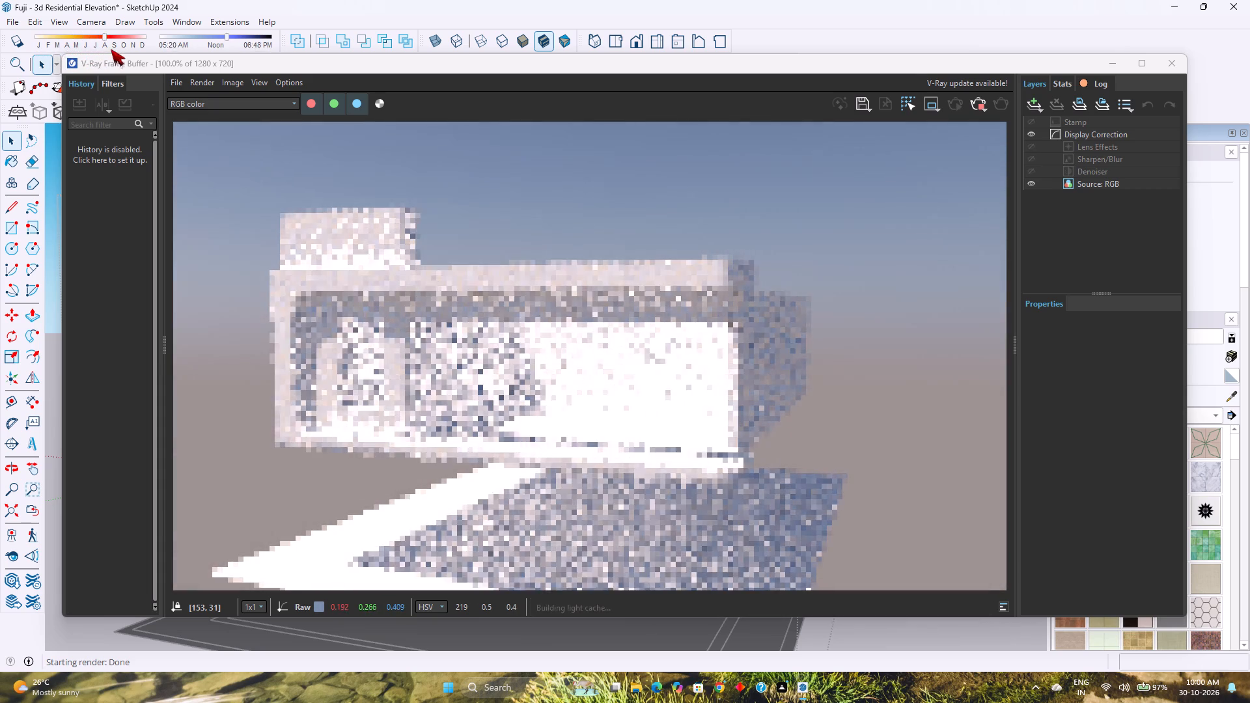
left_click_drag(111, 49, 132, 48)
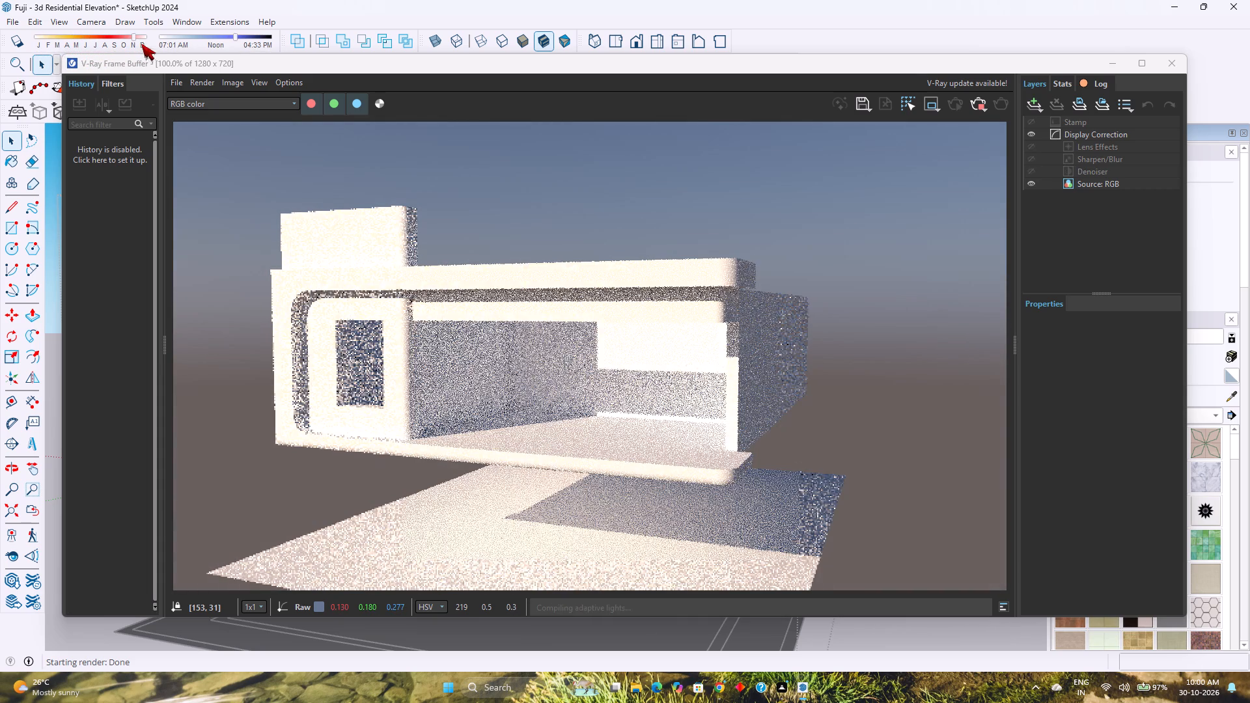
Test different sun times from early morning to evening in the live render, ending with a late-afternoon sun.
left_click_drag(229, 36, 197, 38)
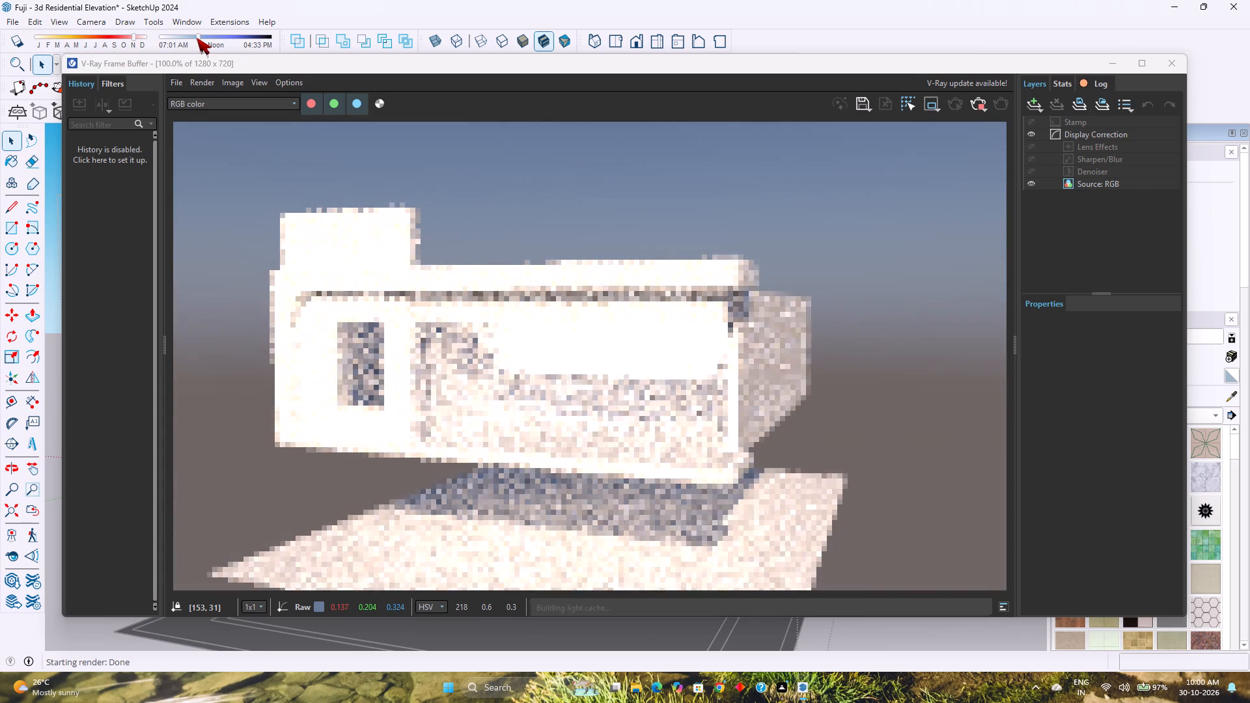
left_click_drag(197, 38, 161, 40)
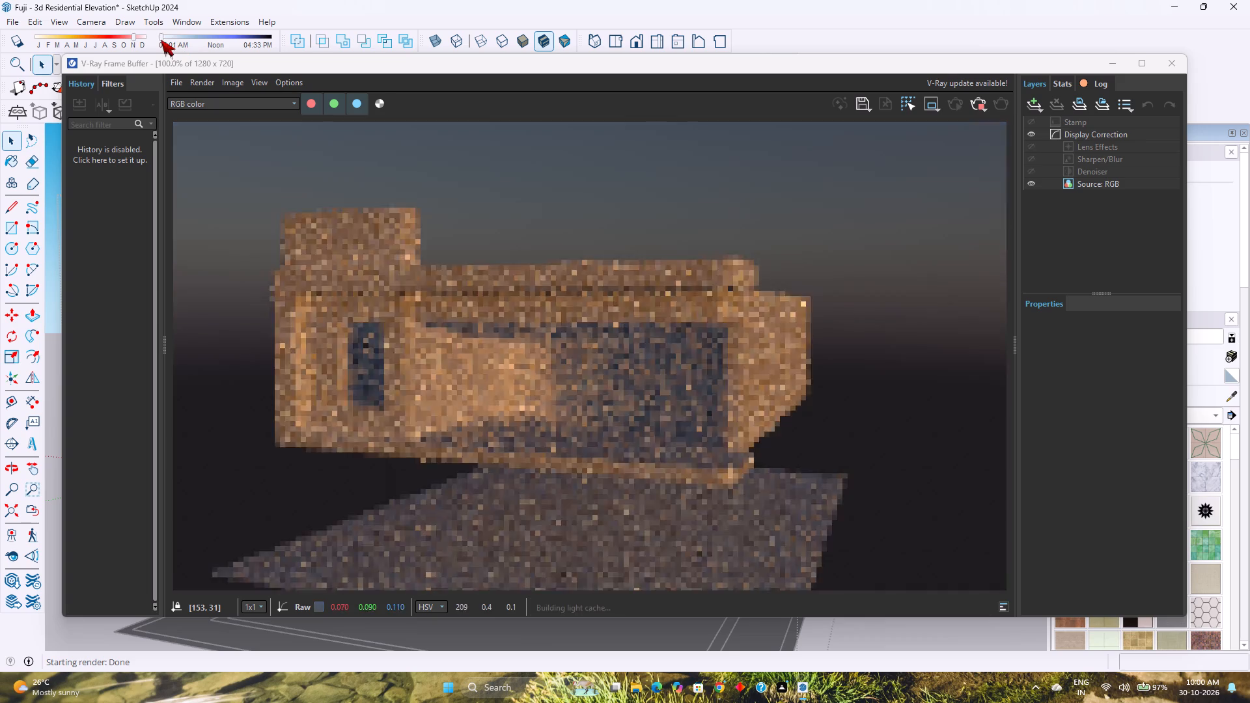
left_click_drag(161, 40, 271, 44)
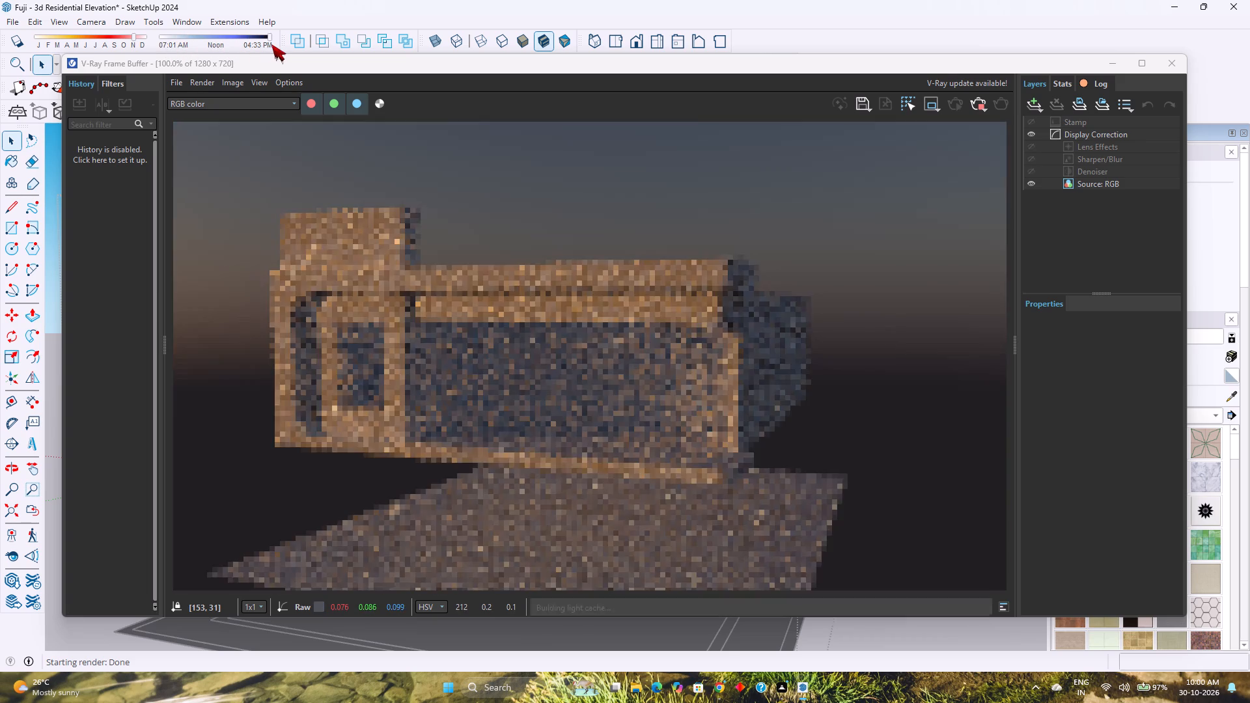
left_click_drag(271, 44, 238, 41)
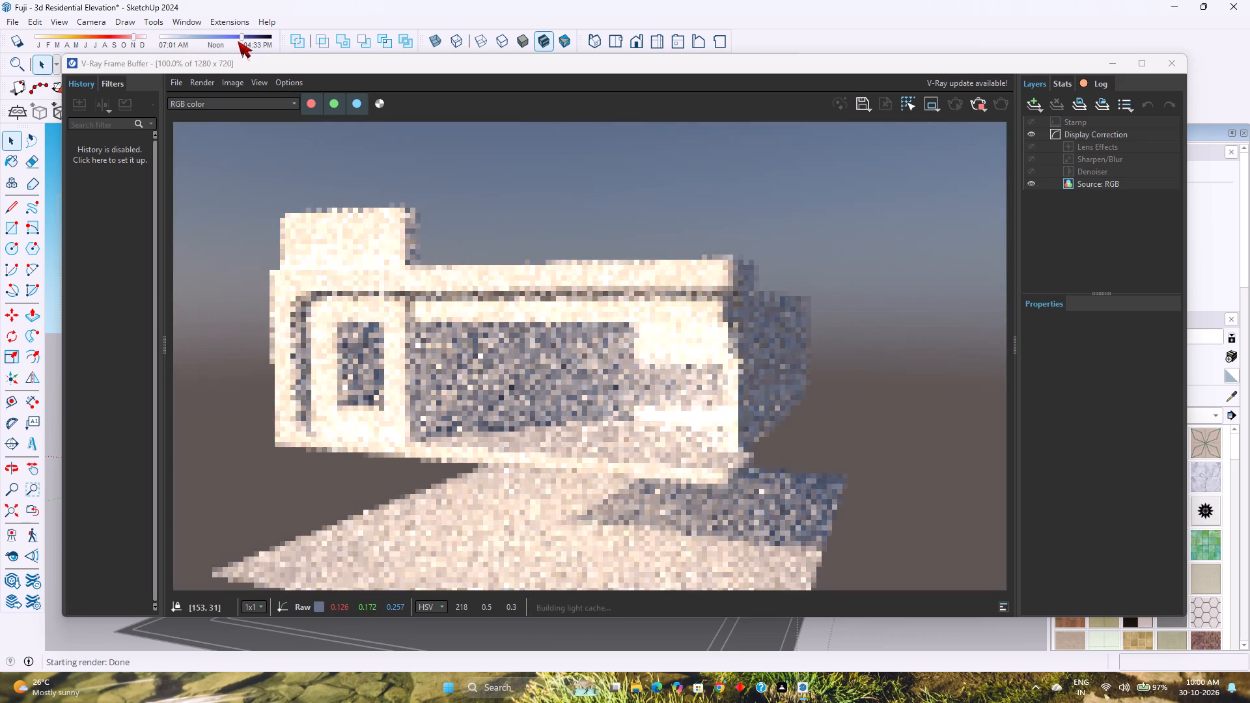
left_click_drag(238, 41, 190, 42)
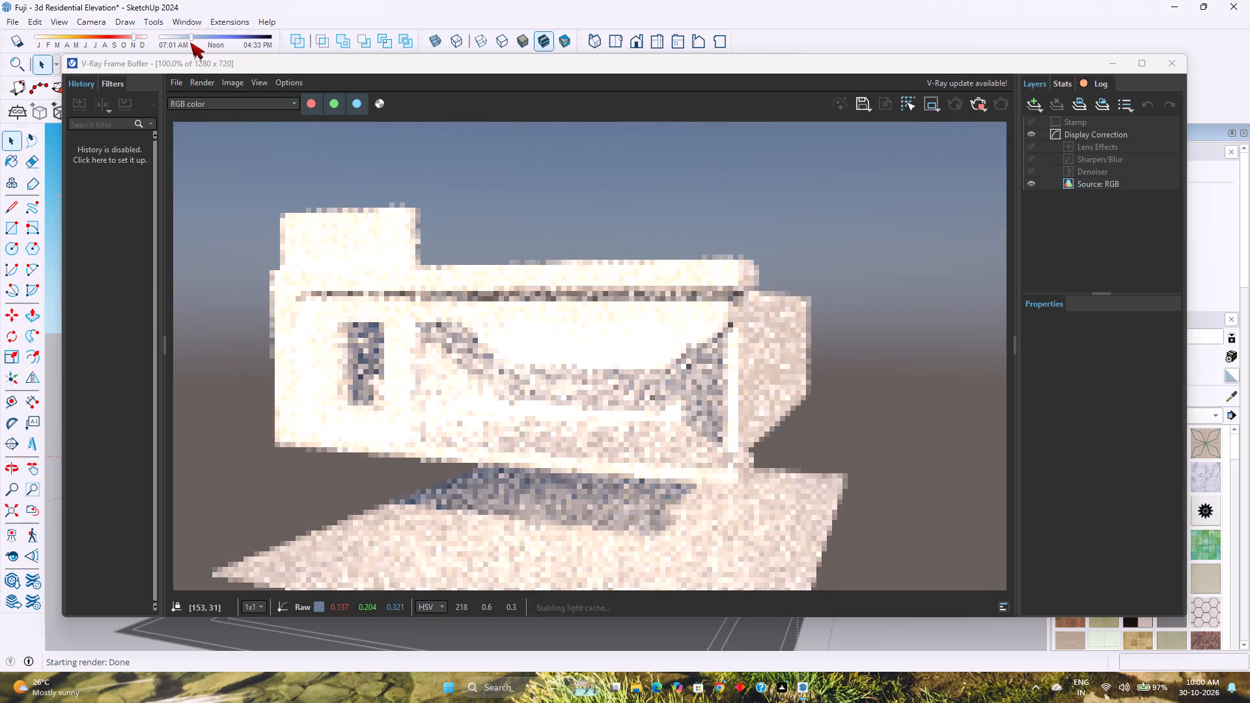
left_click_drag(190, 42, 178, 44)
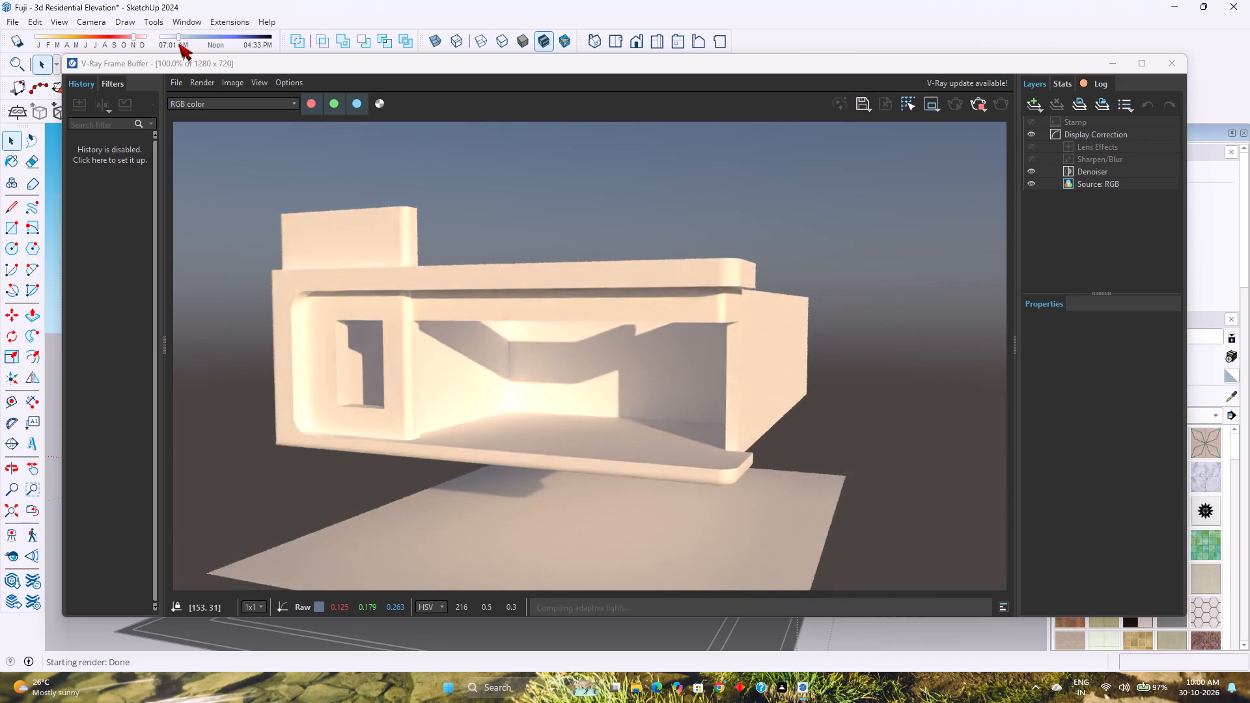
left_click_drag(178, 44, 246, 49)
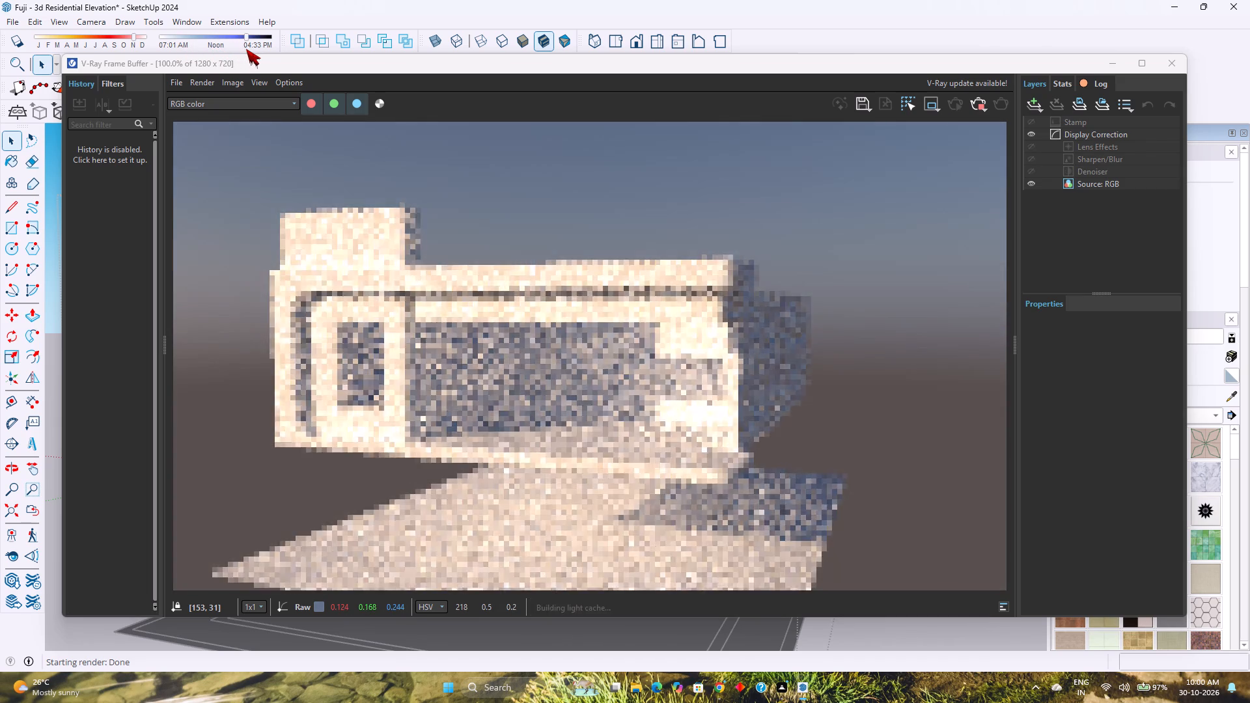
left_click_drag(246, 49, 258, 50)
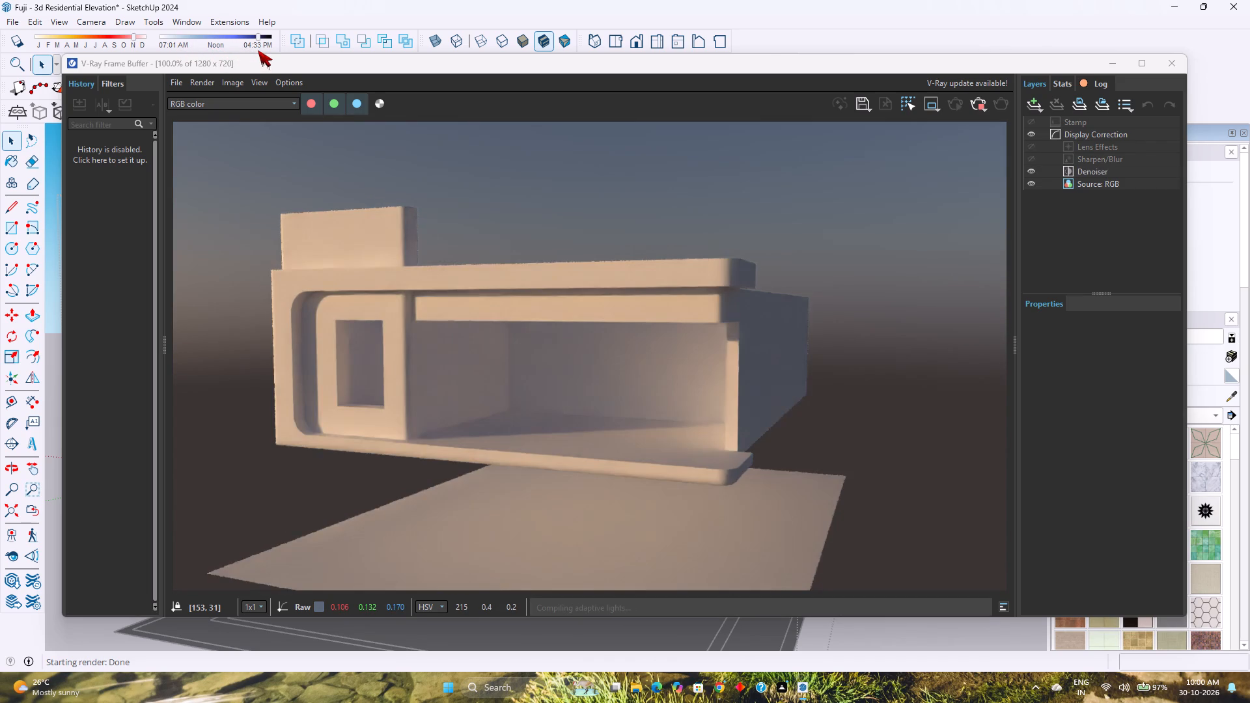
left_click_drag(258, 50, 242, 50)
left_click_drag(242, 50, 208, 47)
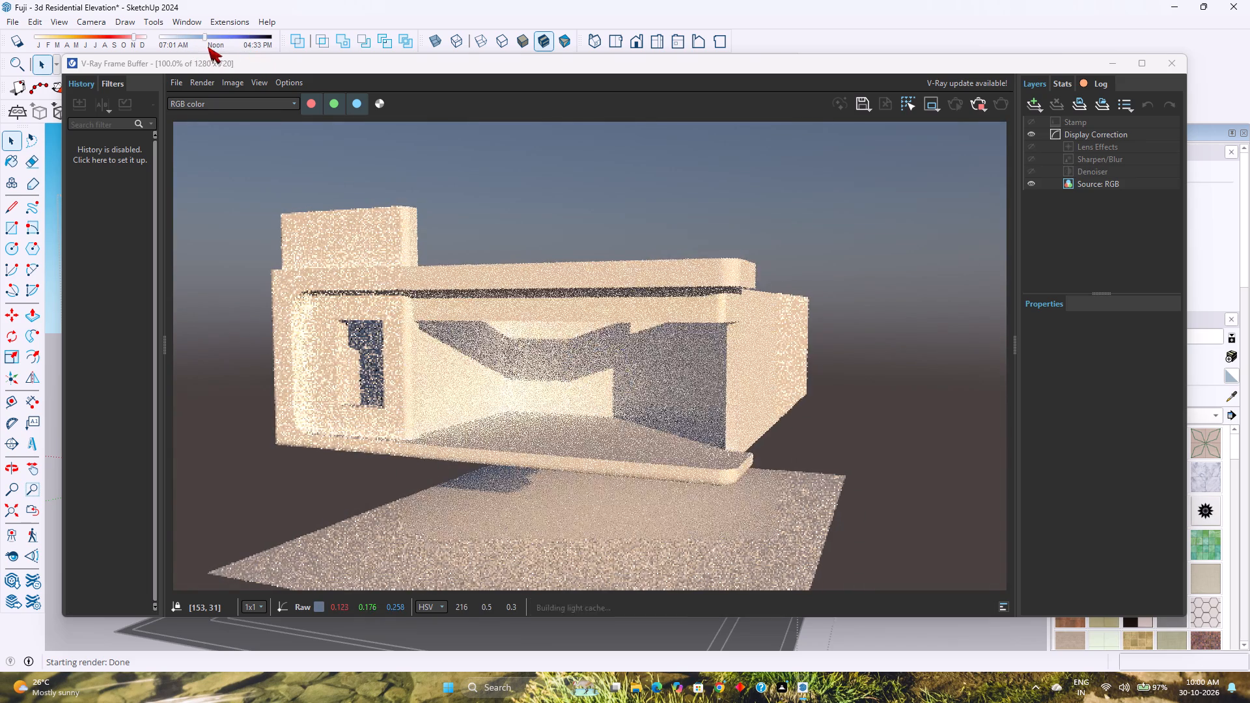
left_click_drag(208, 47, 217, 47)
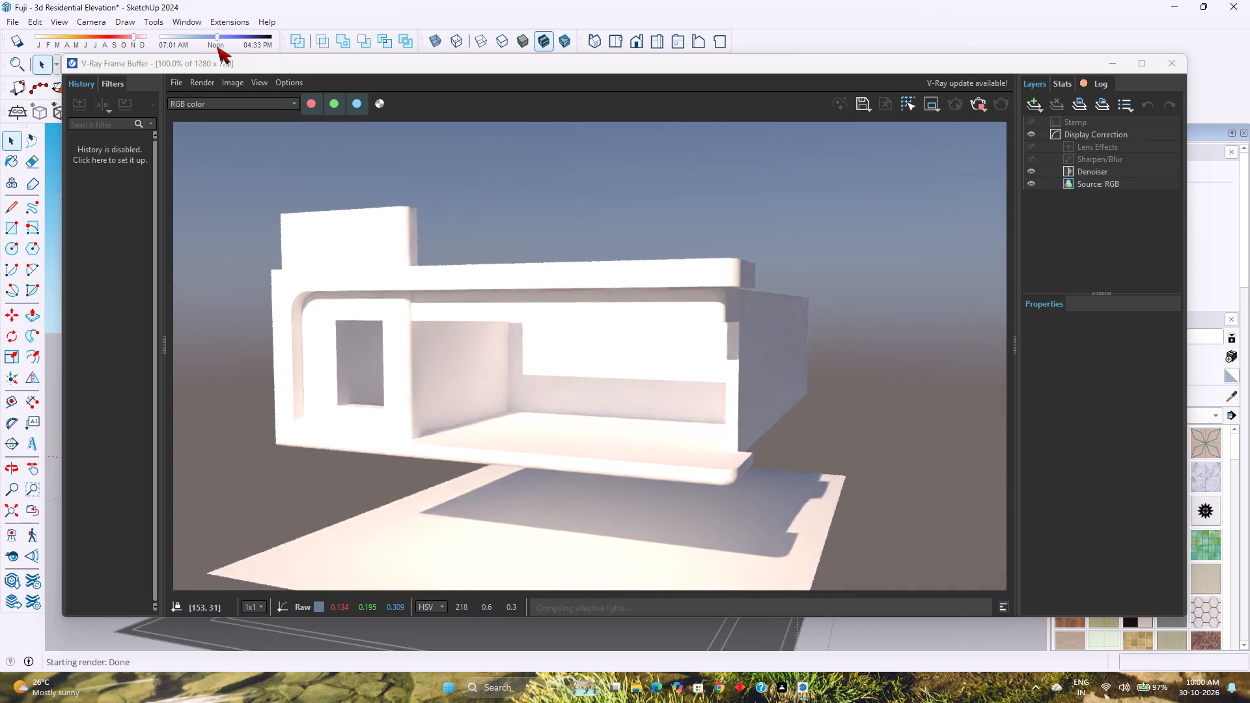
left_click_drag(217, 47, 183, 46)
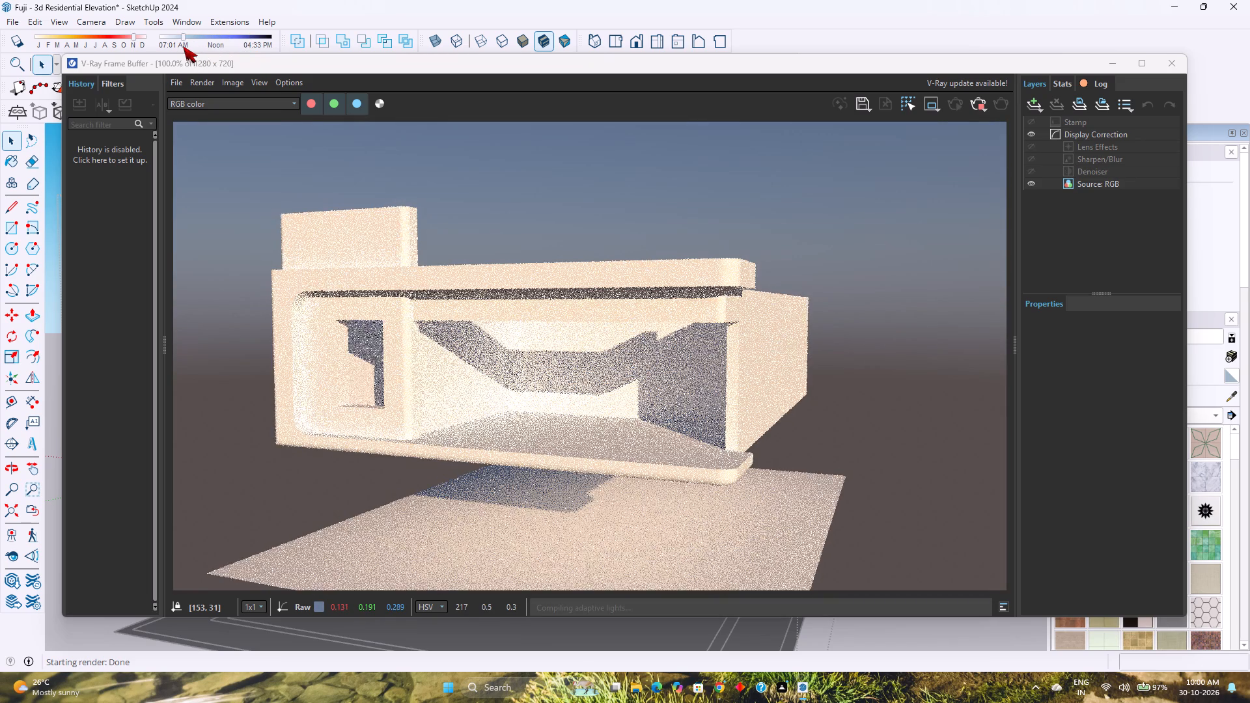
left_click_drag(183, 46, 180, 46)
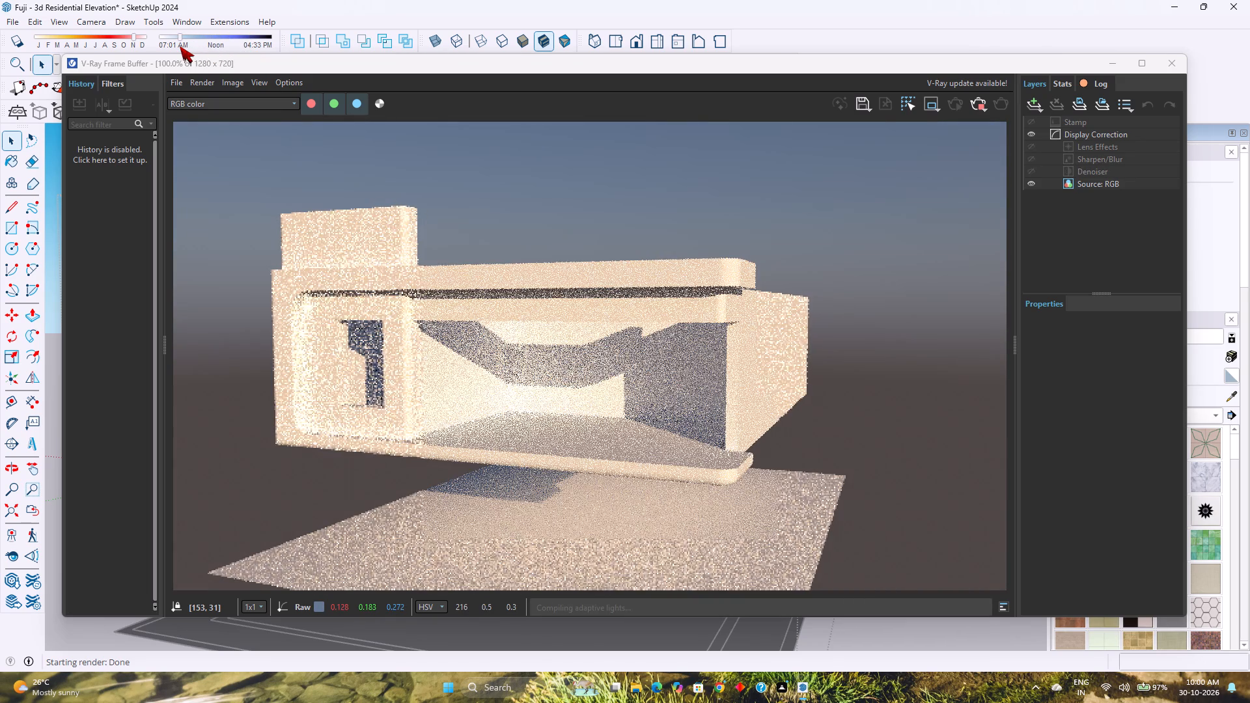
left_click_drag(180, 46, 167, 46)
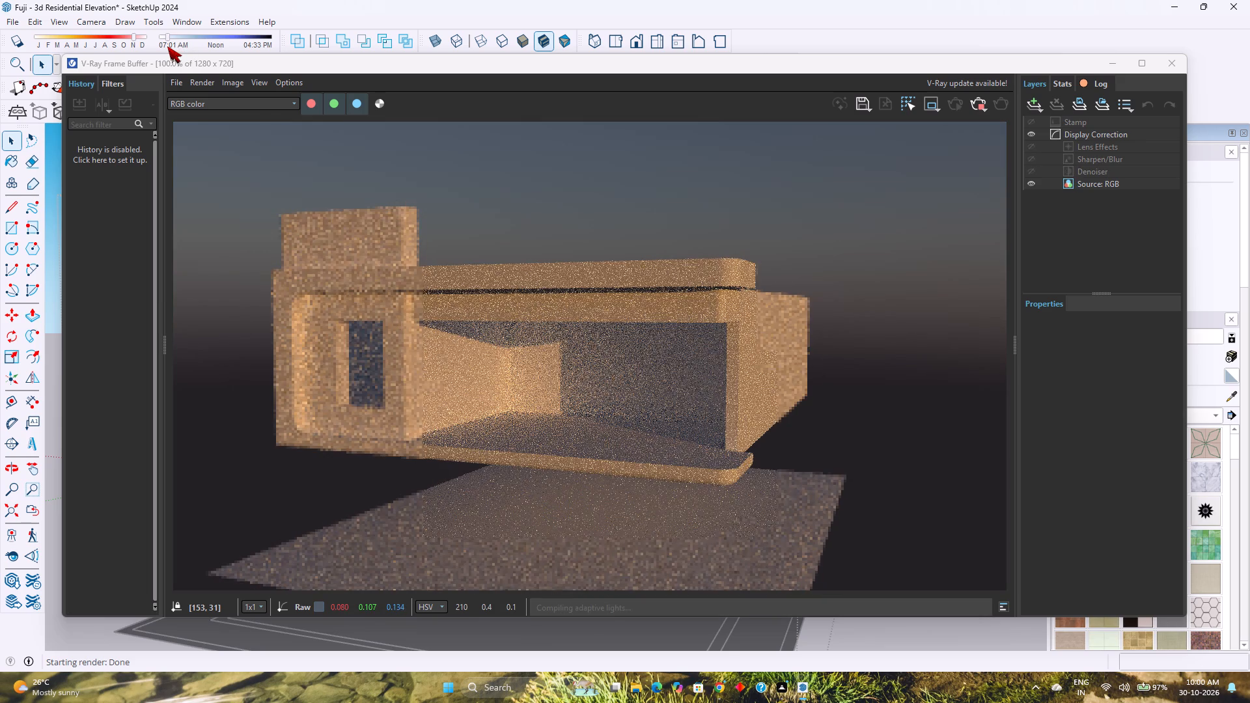
left_click_drag(167, 46, 177, 44)
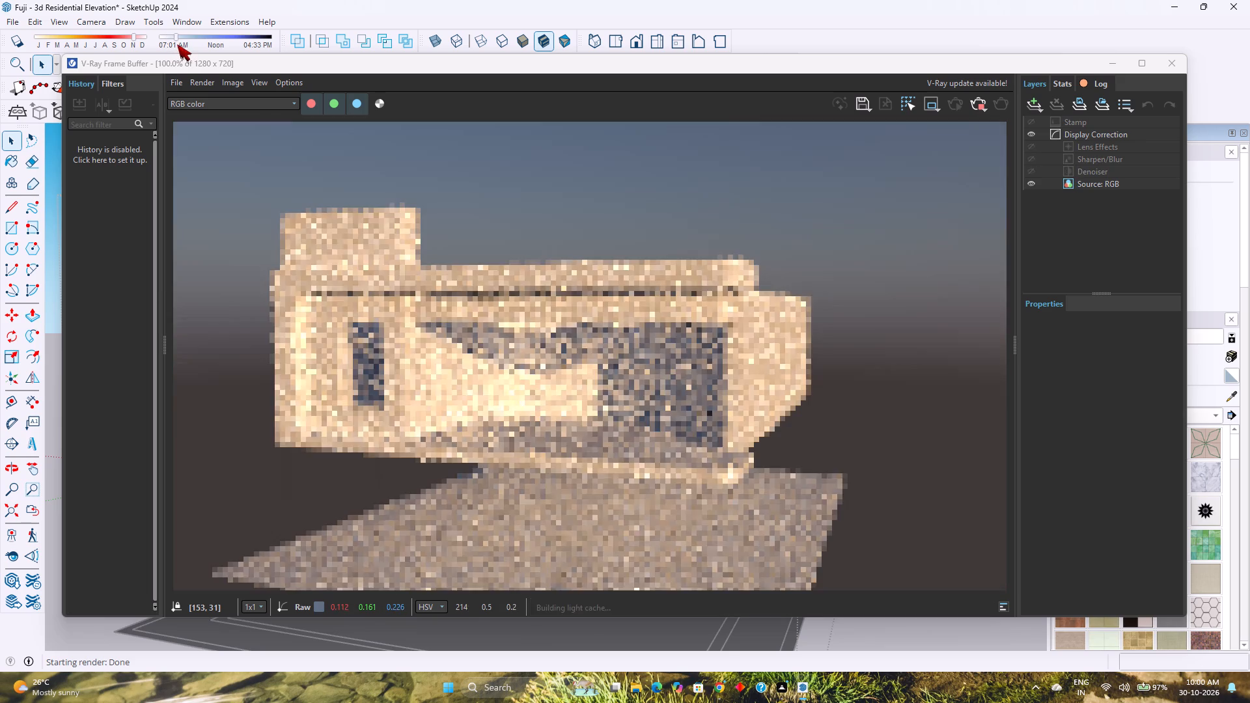
left_click_drag(177, 44, 232, 45)
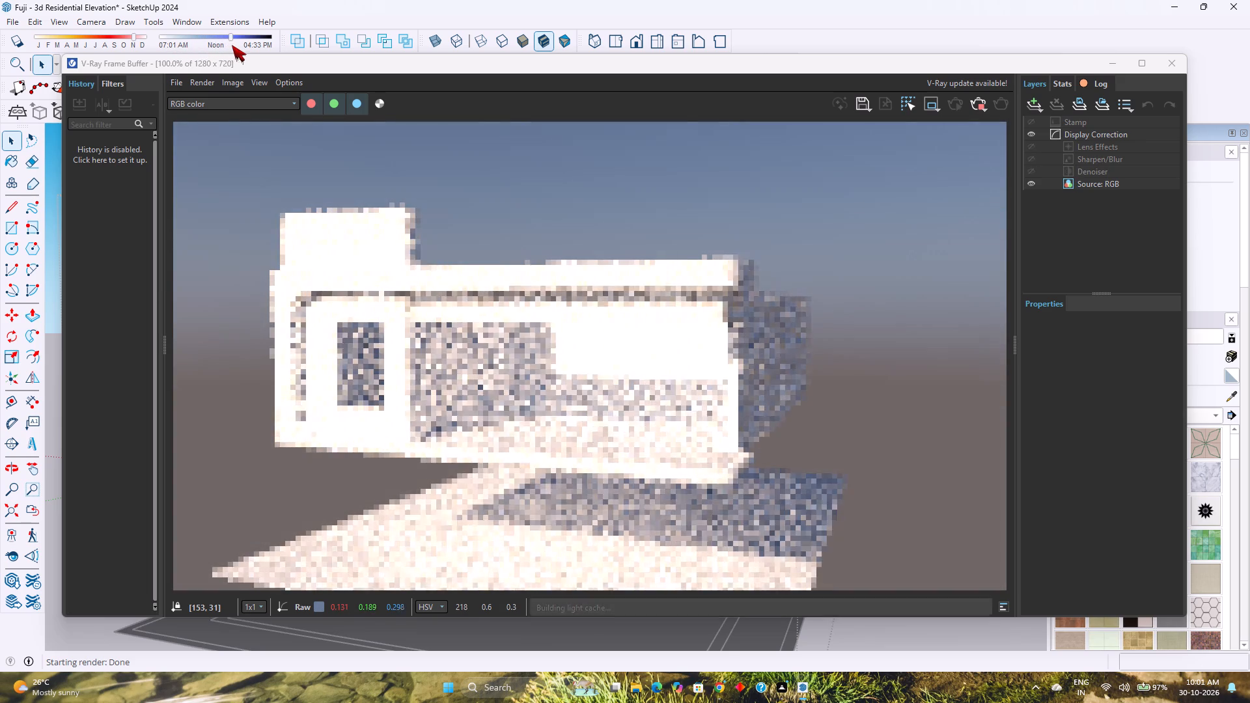
left_click_drag(232, 45, 255, 46)
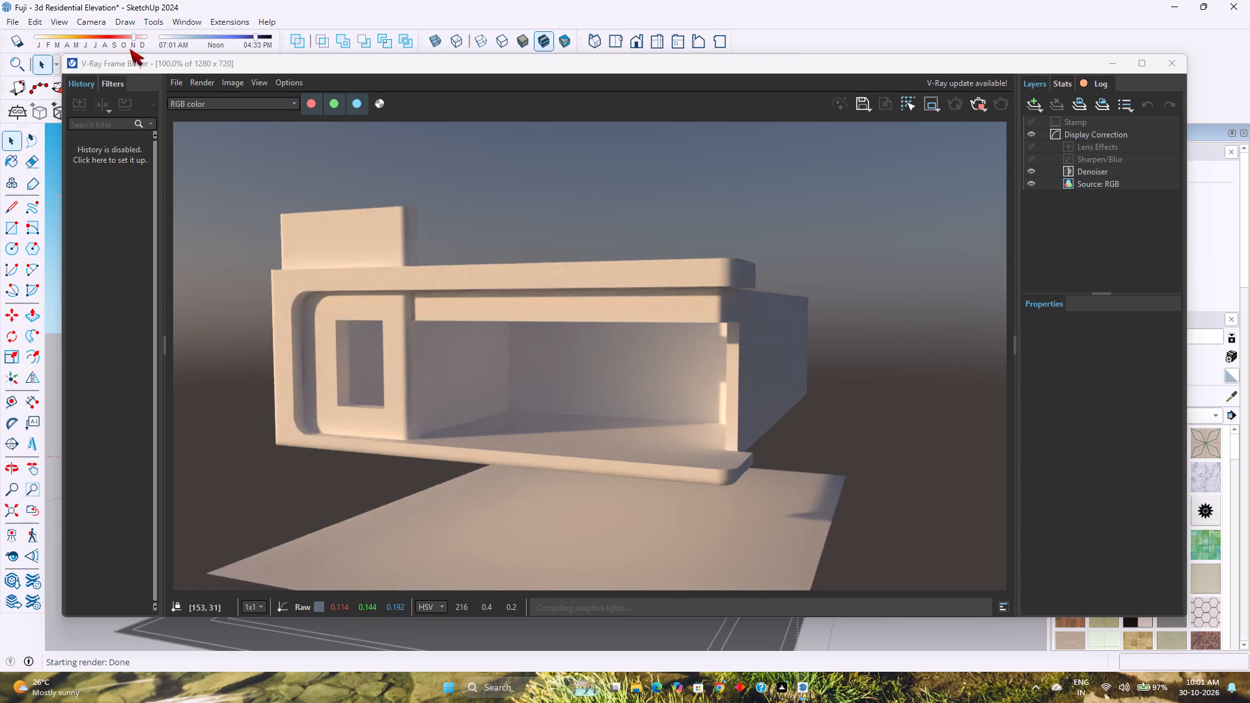
Try sun dates across the year in the live render, ending at the start of February, and close the render window.
left_click(133, 42)
left_click_drag(133, 36, 147, 37)
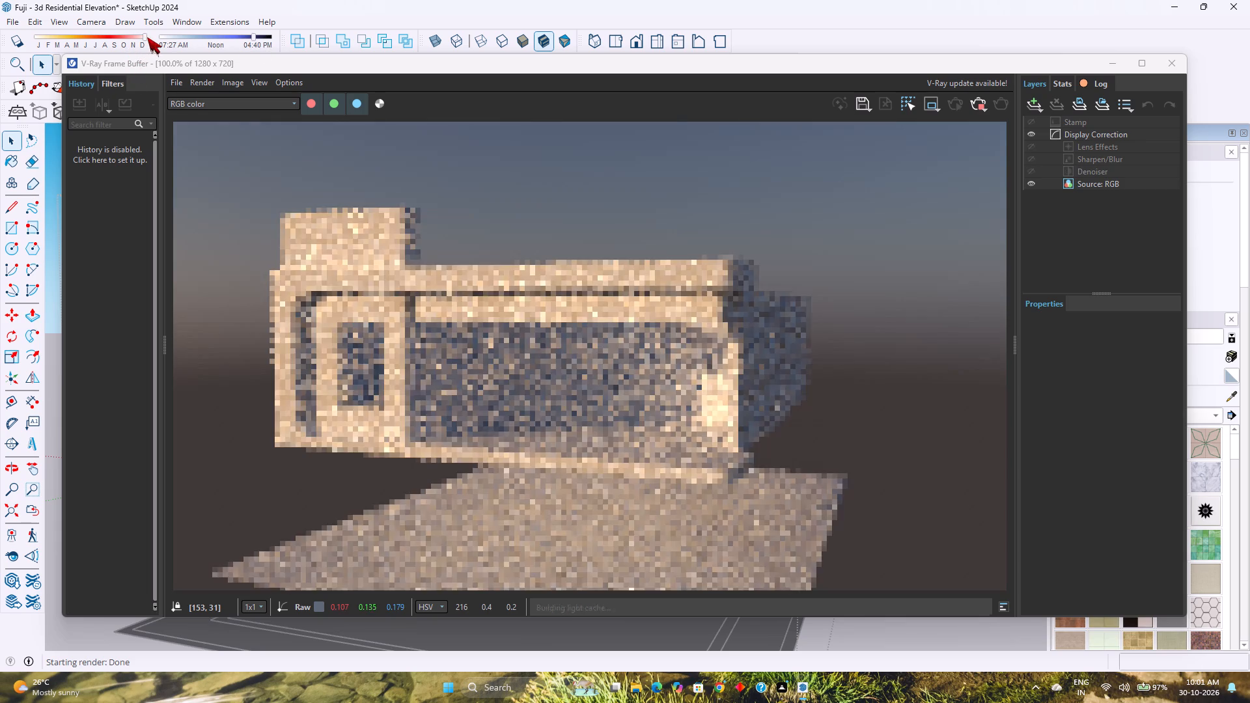
left_click_drag(147, 37, 68, 40)
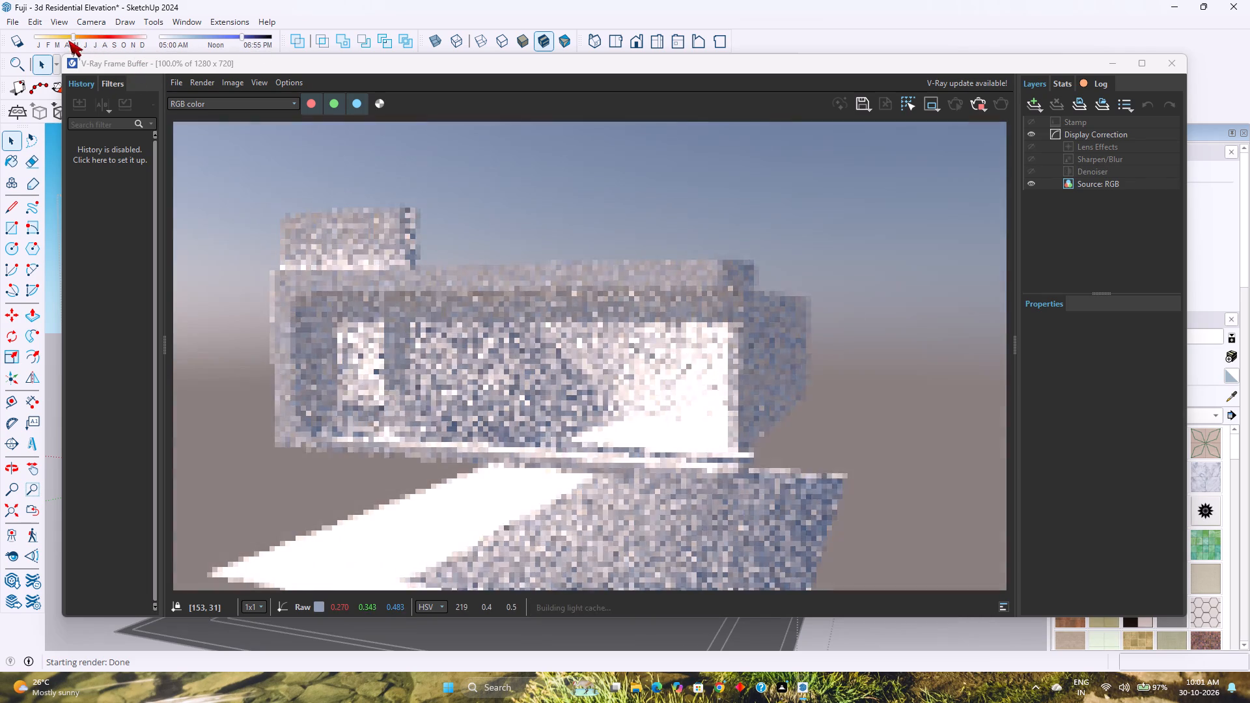
left_click_drag(68, 40, 40, 42)
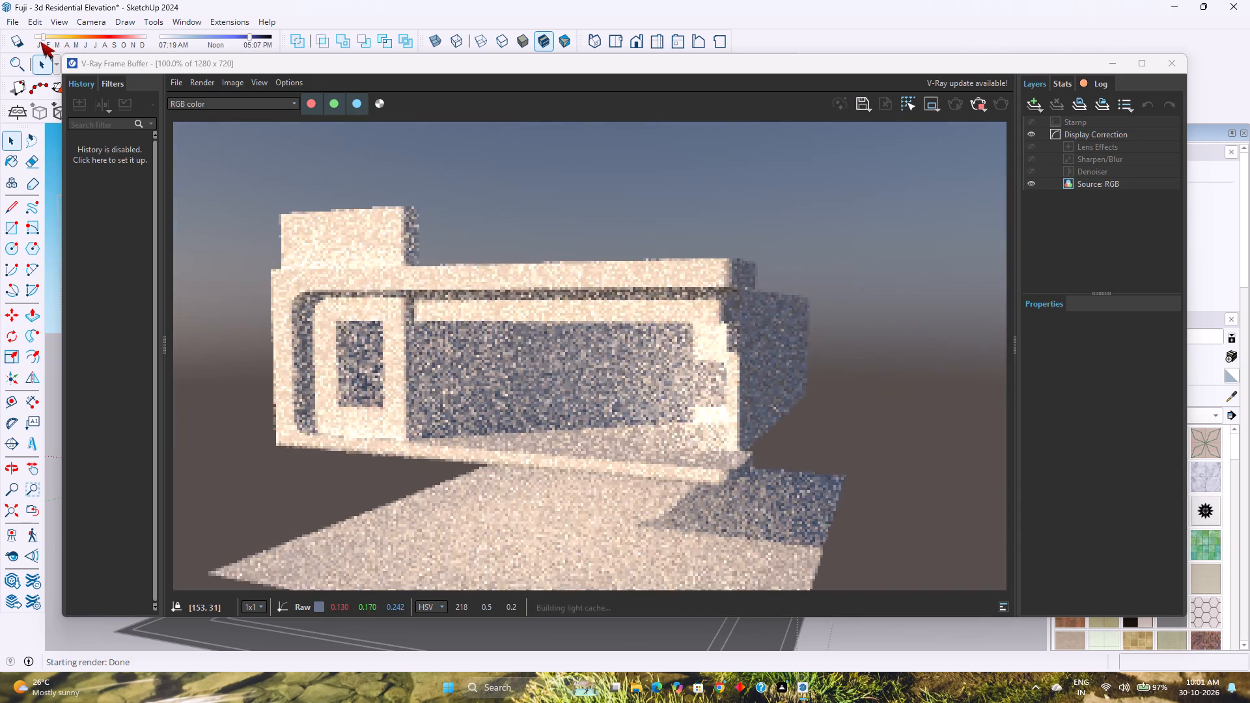
left_click_drag(40, 42, 166, 58)
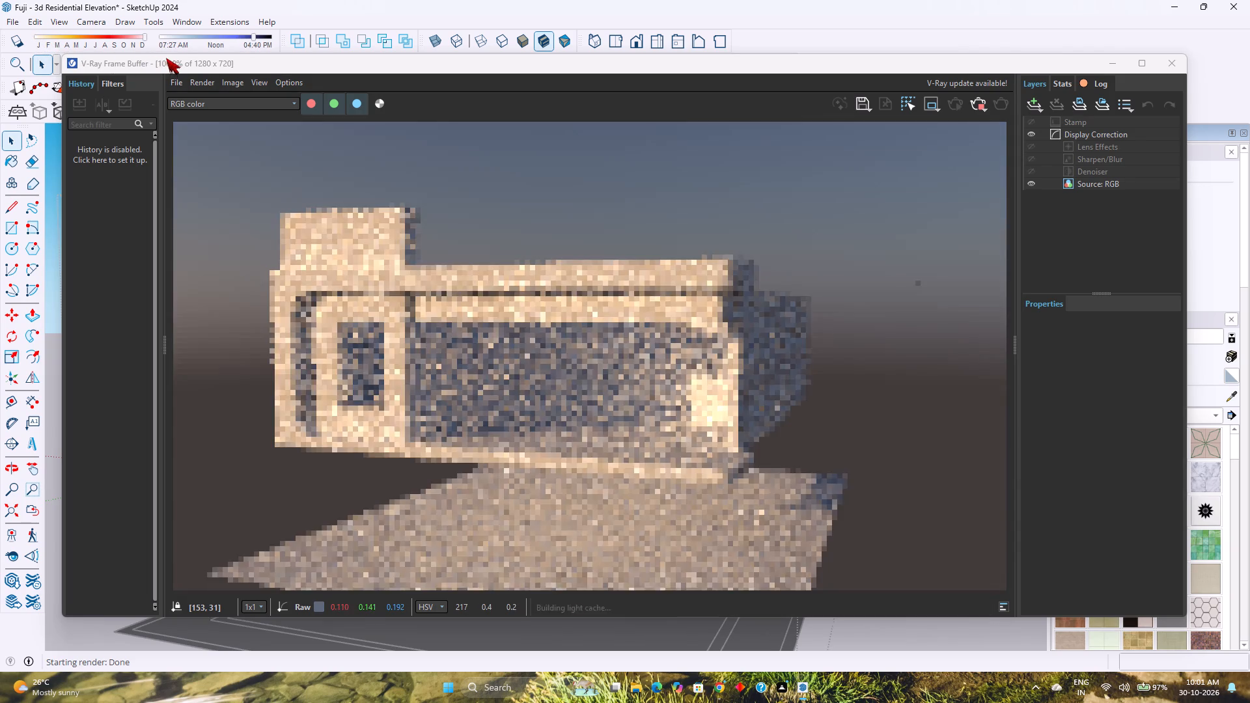
left_click_drag(166, 58, 104, 59)
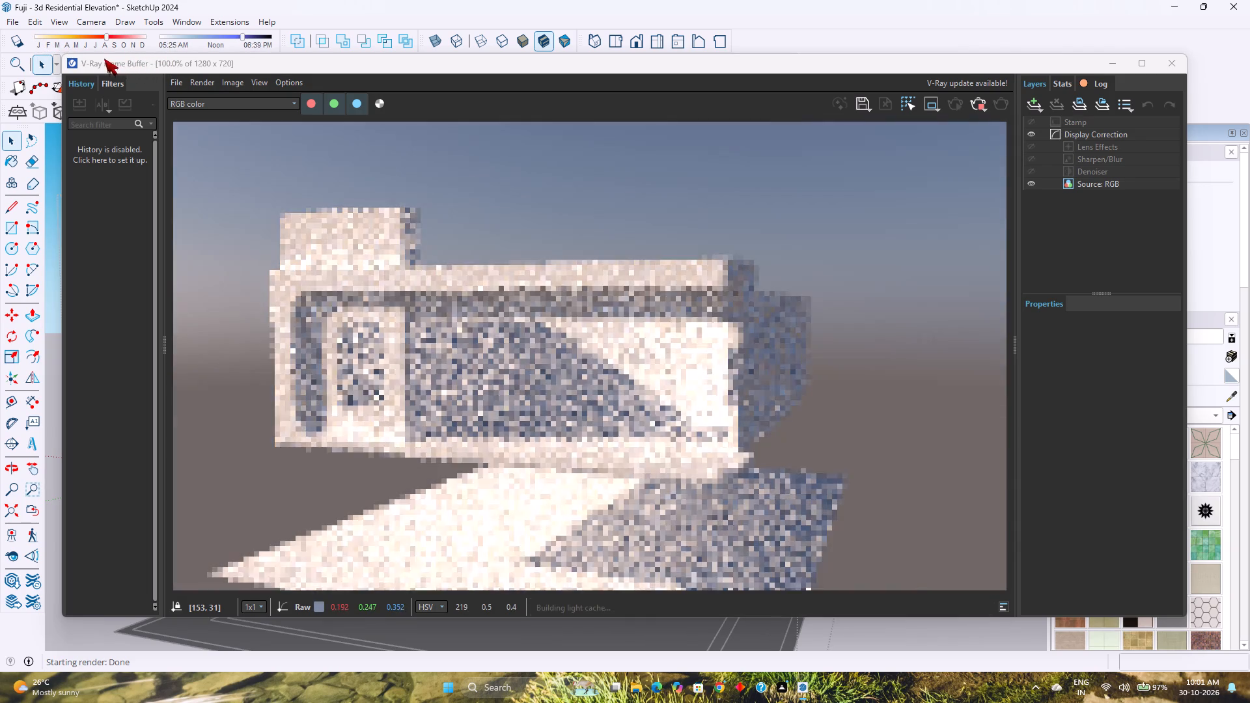
left_click_drag(104, 59, 47, 51)
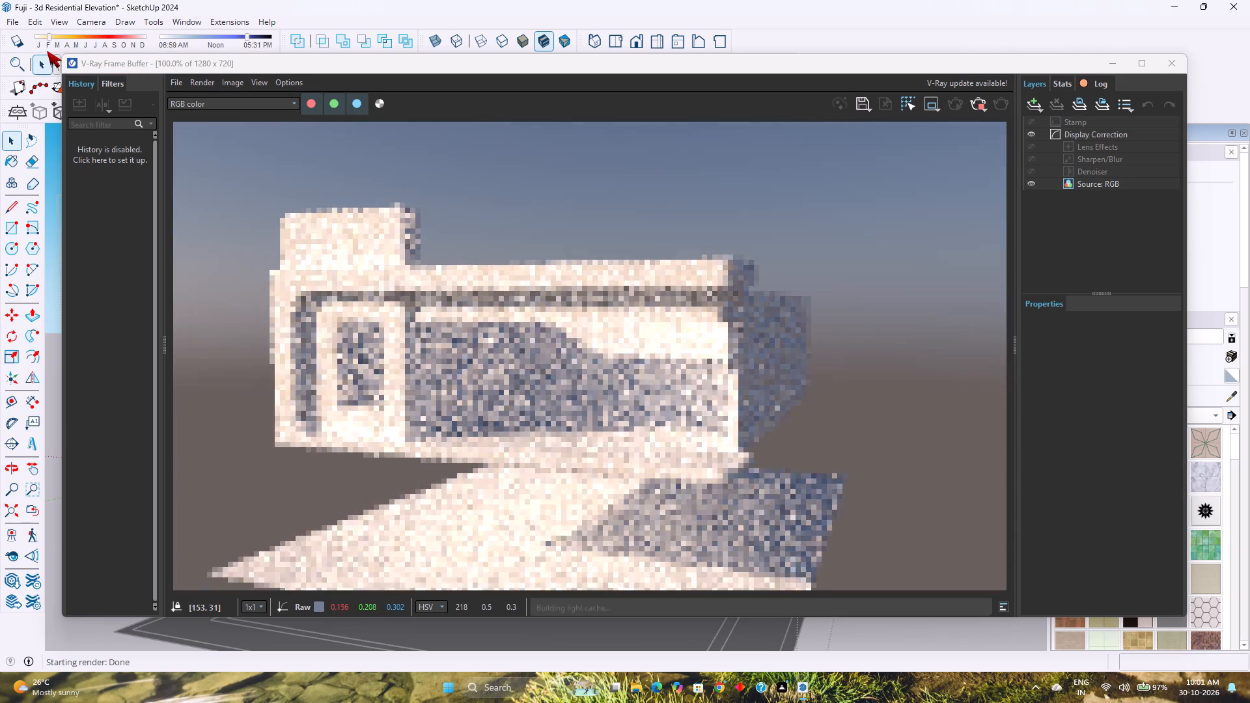
left_click_drag(47, 51, 46, 49)
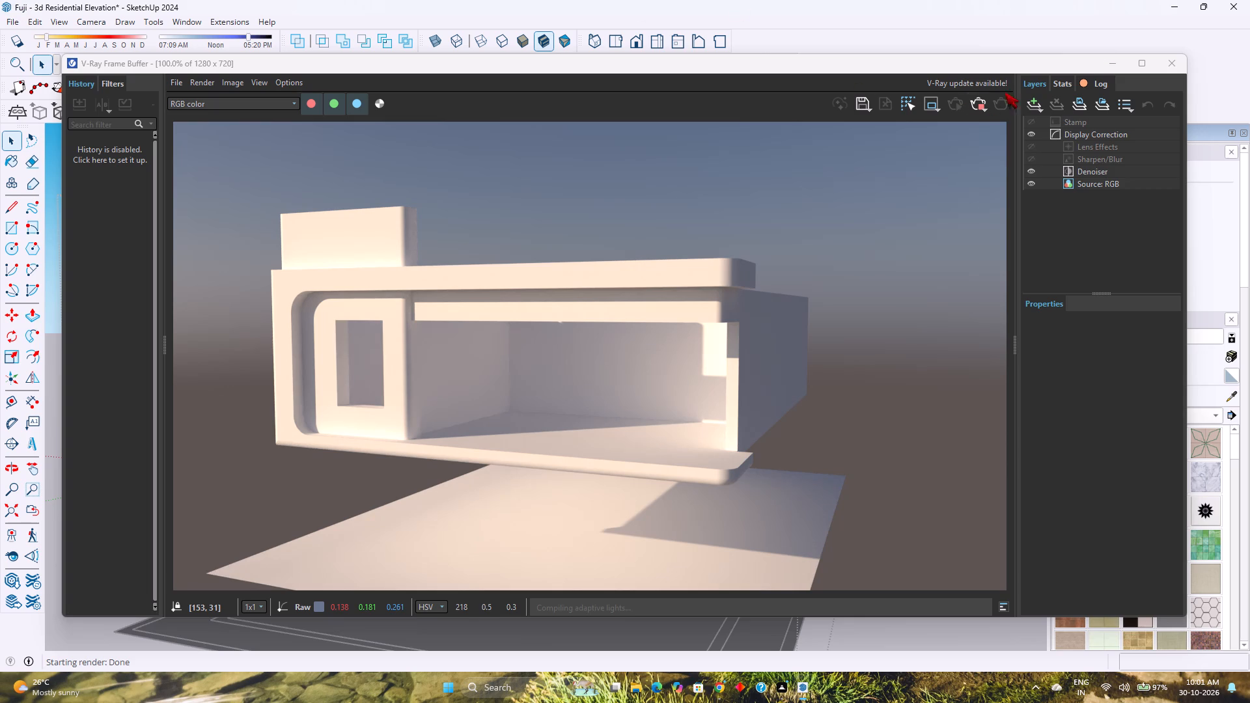
left_click(1178, 55)
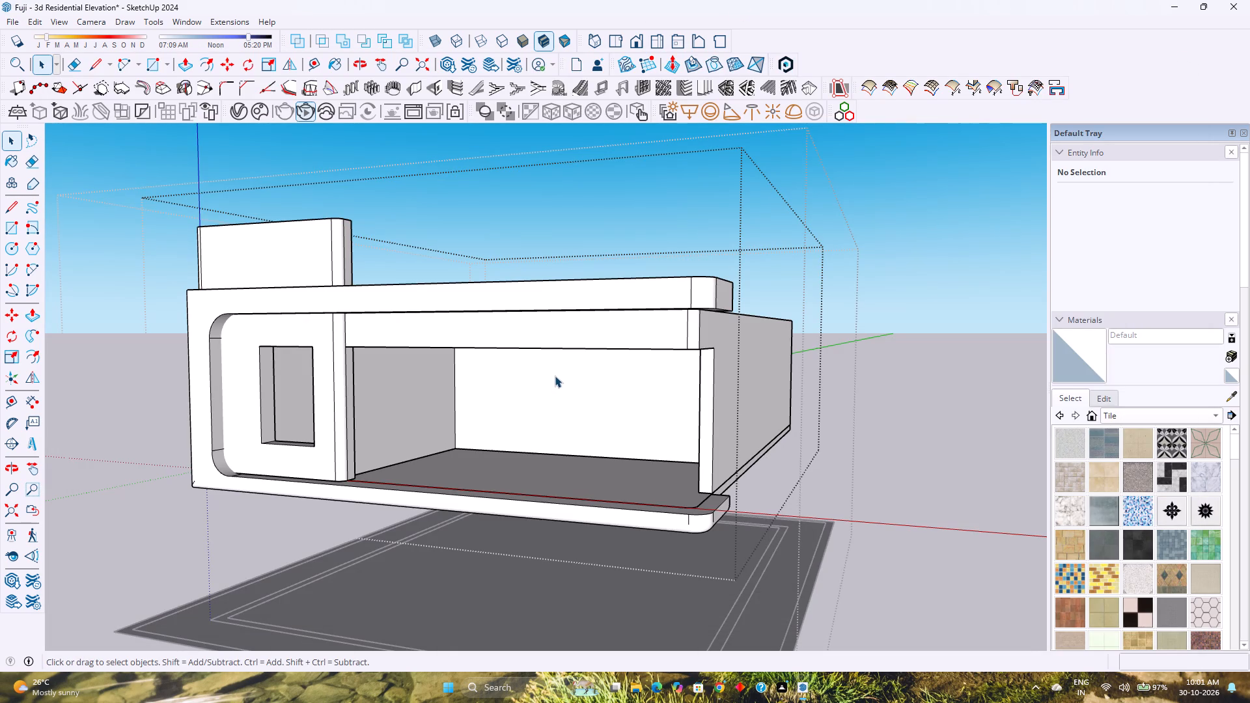
Select all the connected loose wall geometry, including the interior partitions, and make it a group.
scroll(555, 376, "down", 3)
middle_click_drag(586, 367, 503, 393)
scroll(625, 490, "up", 4)
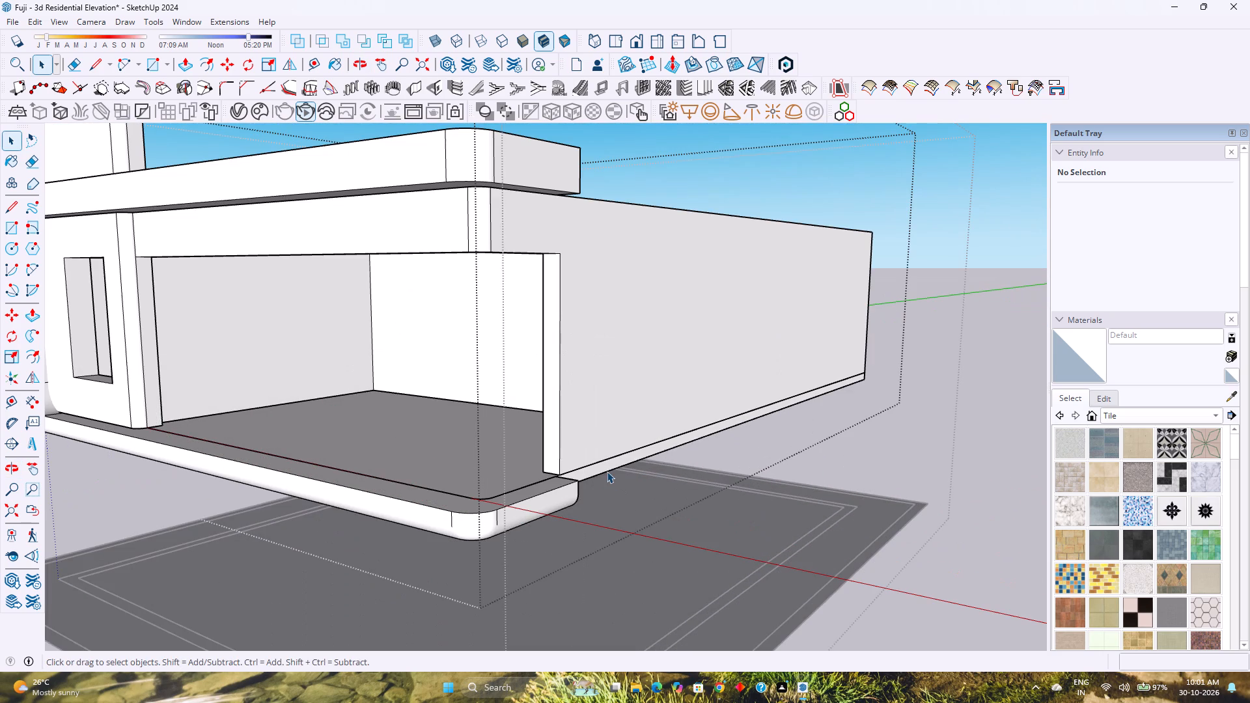
left_click(607, 471)
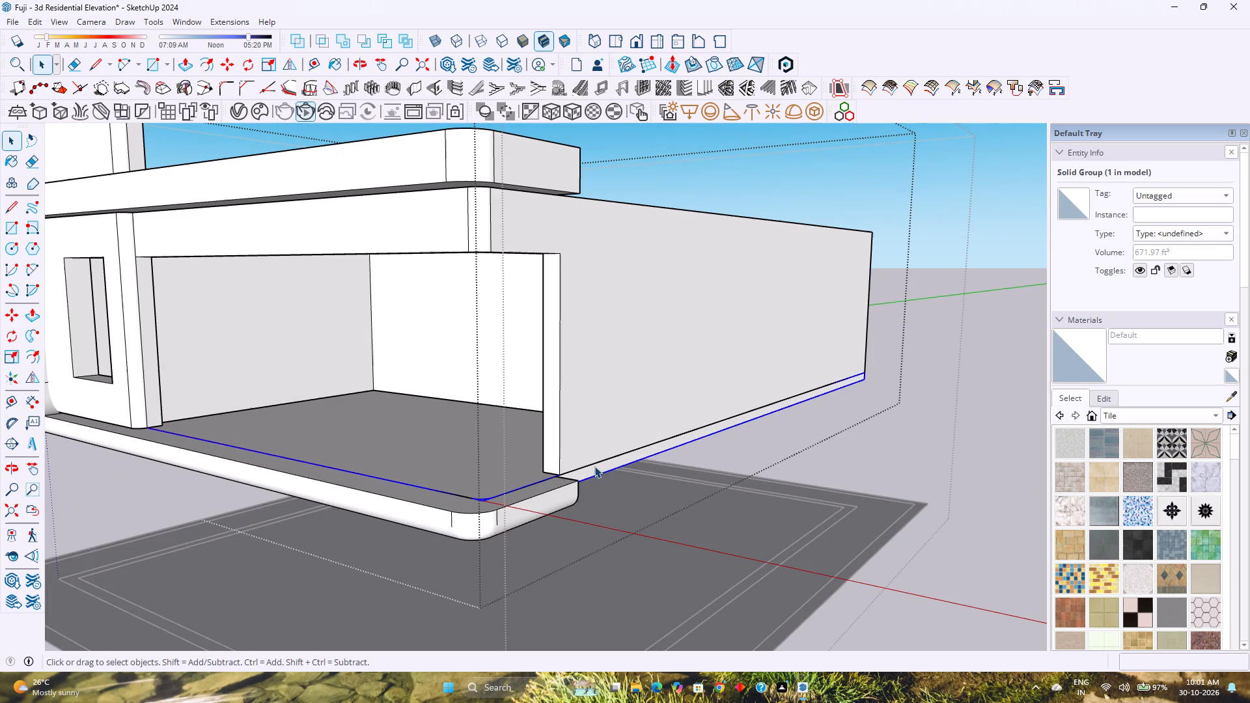
middle_click_drag(594, 469, 480, 460)
middle_click_drag(463, 452, 520, 438, "shift")
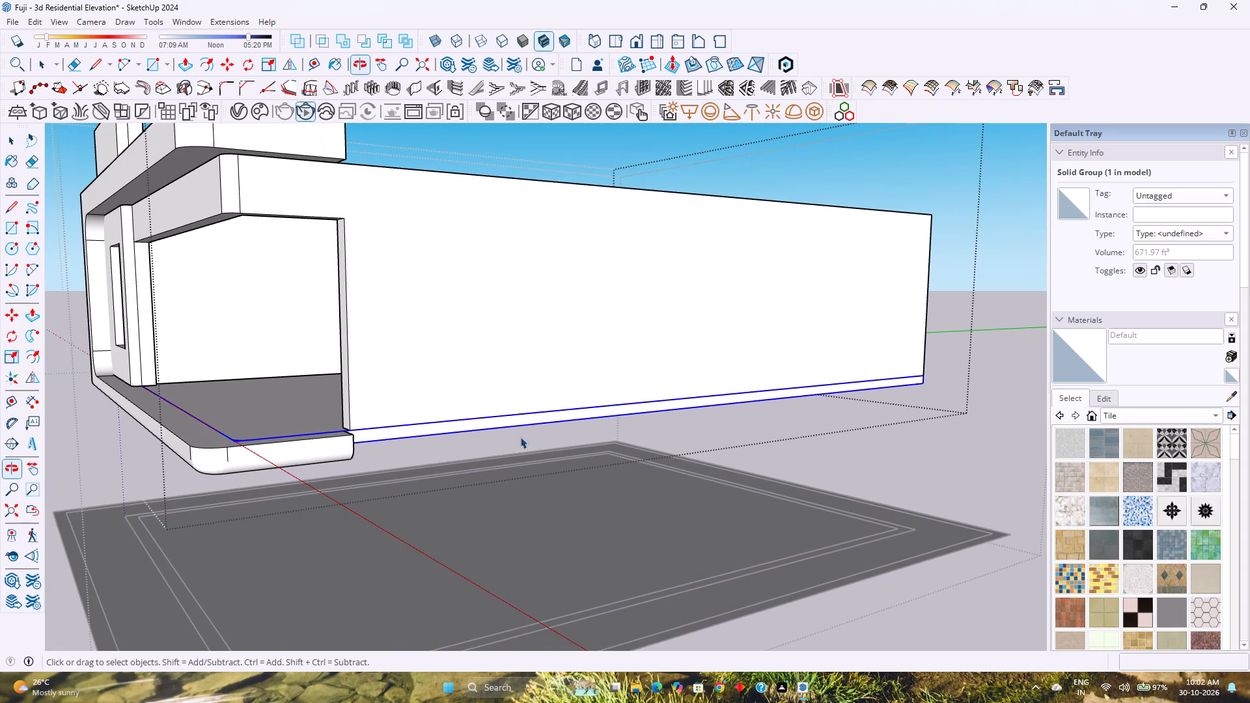
triple_click(488, 389)
left_click(488, 389)
middle_click_drag(480, 389, 544, 451)
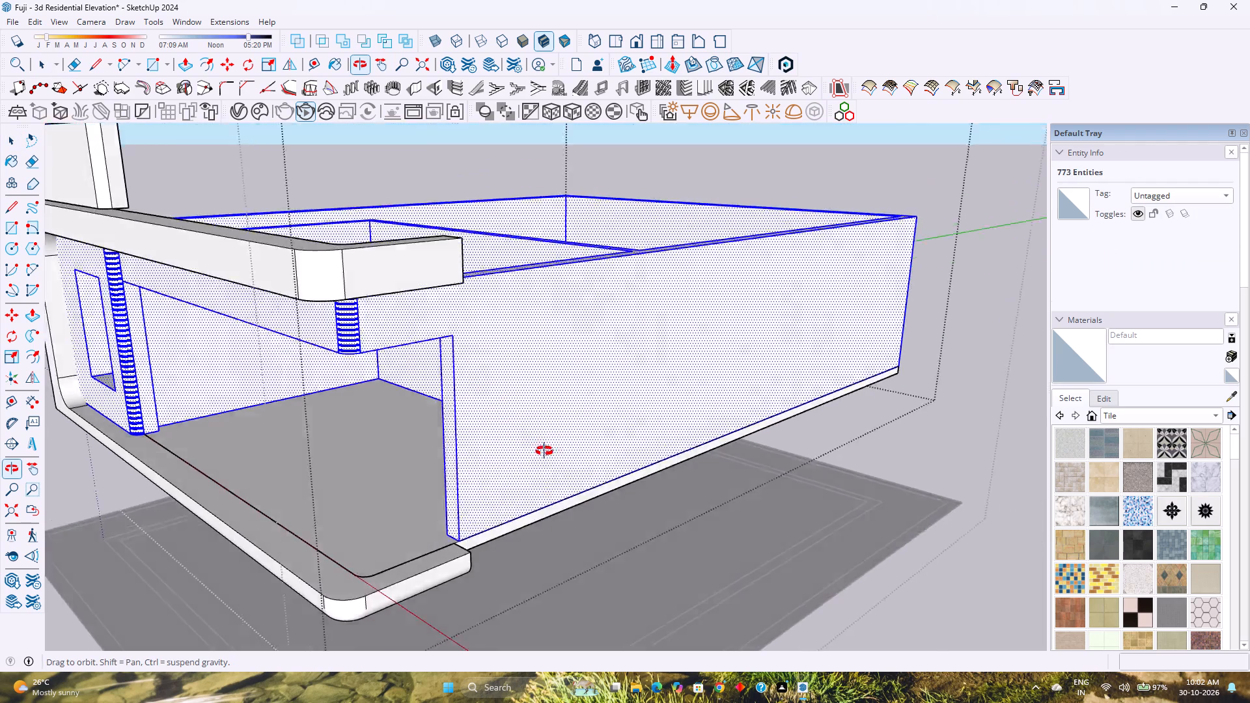
middle_click_drag(544, 451, 402, 434)
right_click(389, 409)
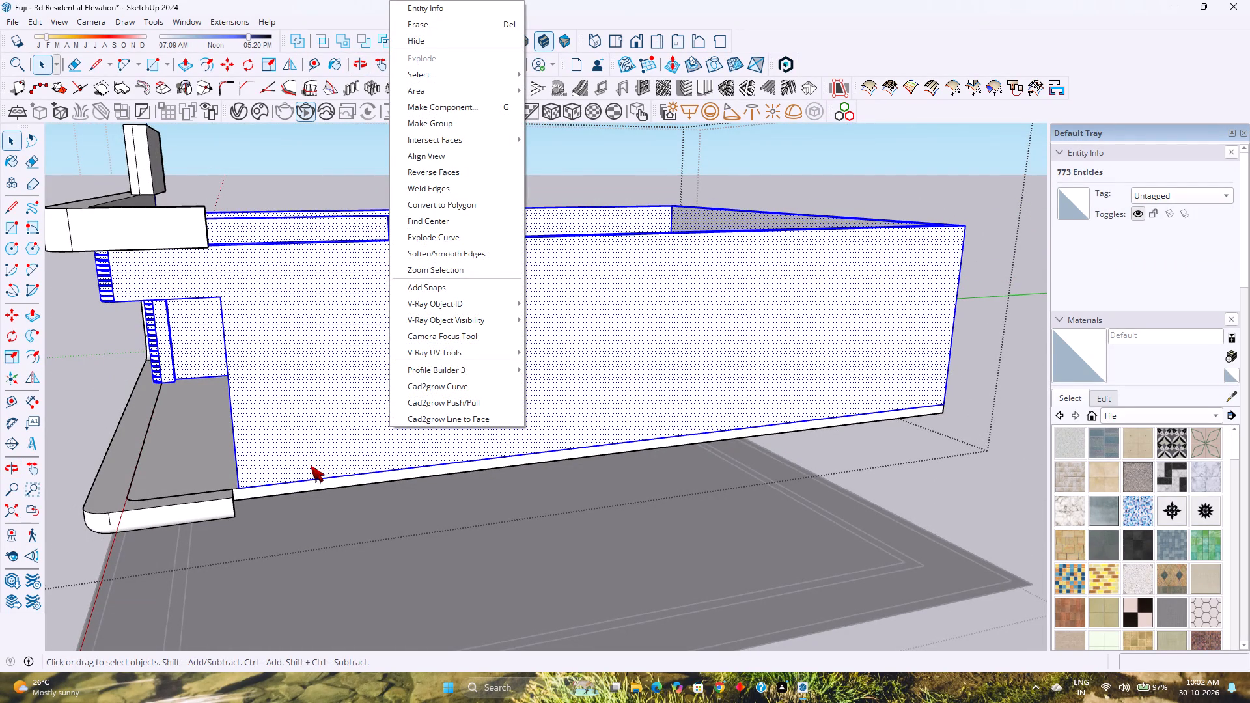
left_click(458, 125)
Copy the floor slab group straight up by about 11' 7" to the top face of the rounded front frame.
middle_click_drag(203, 444, 266, 420)
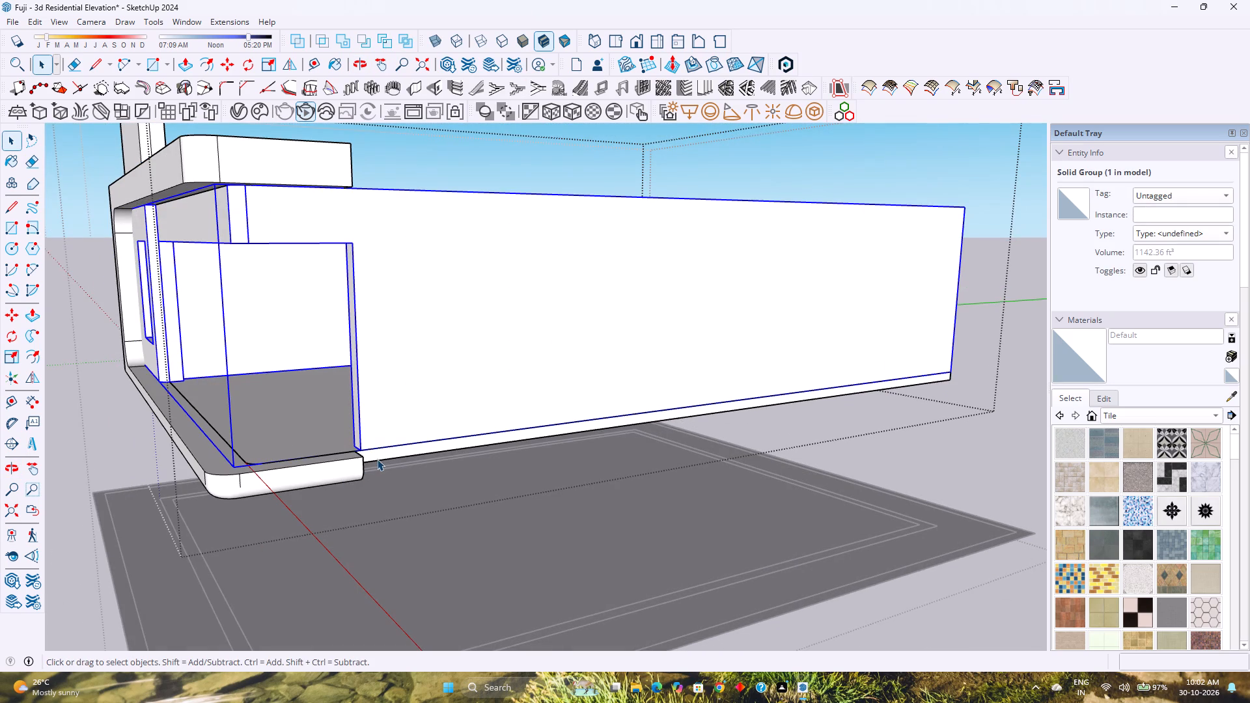
left_click(377, 459)
key("m")
middle_click_drag(377, 460, 361, 517)
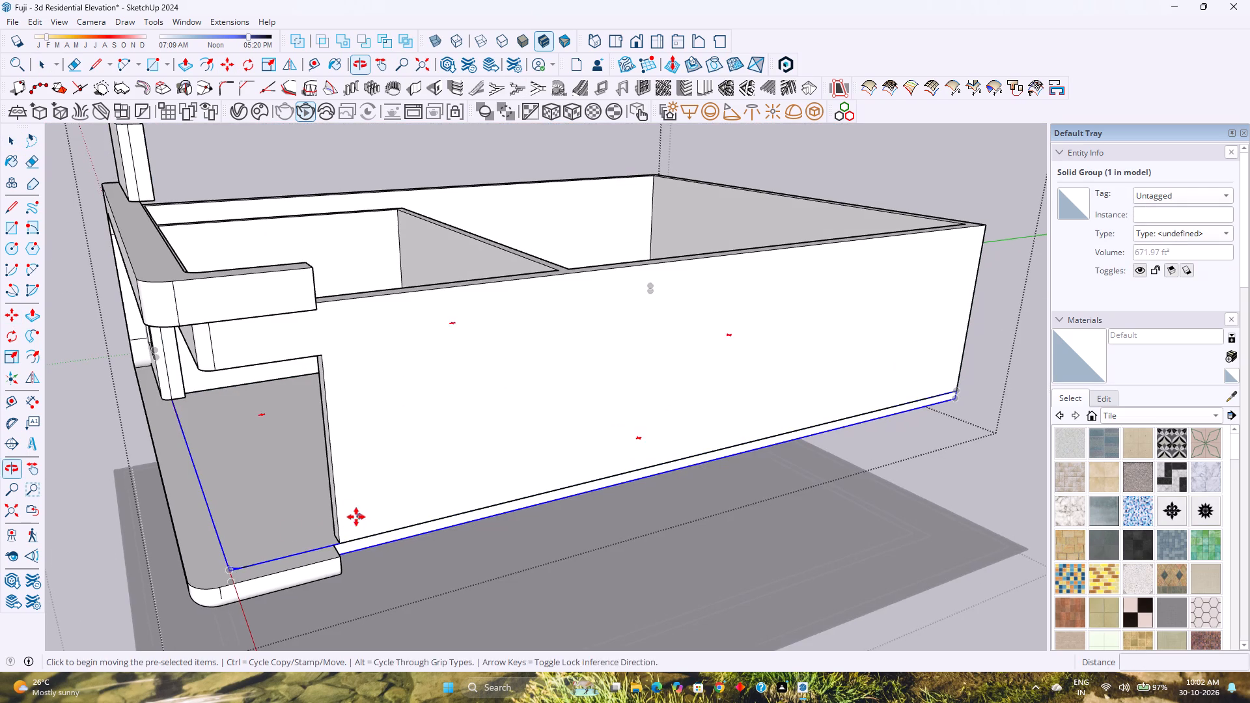
left_click(228, 573)
key("Up")
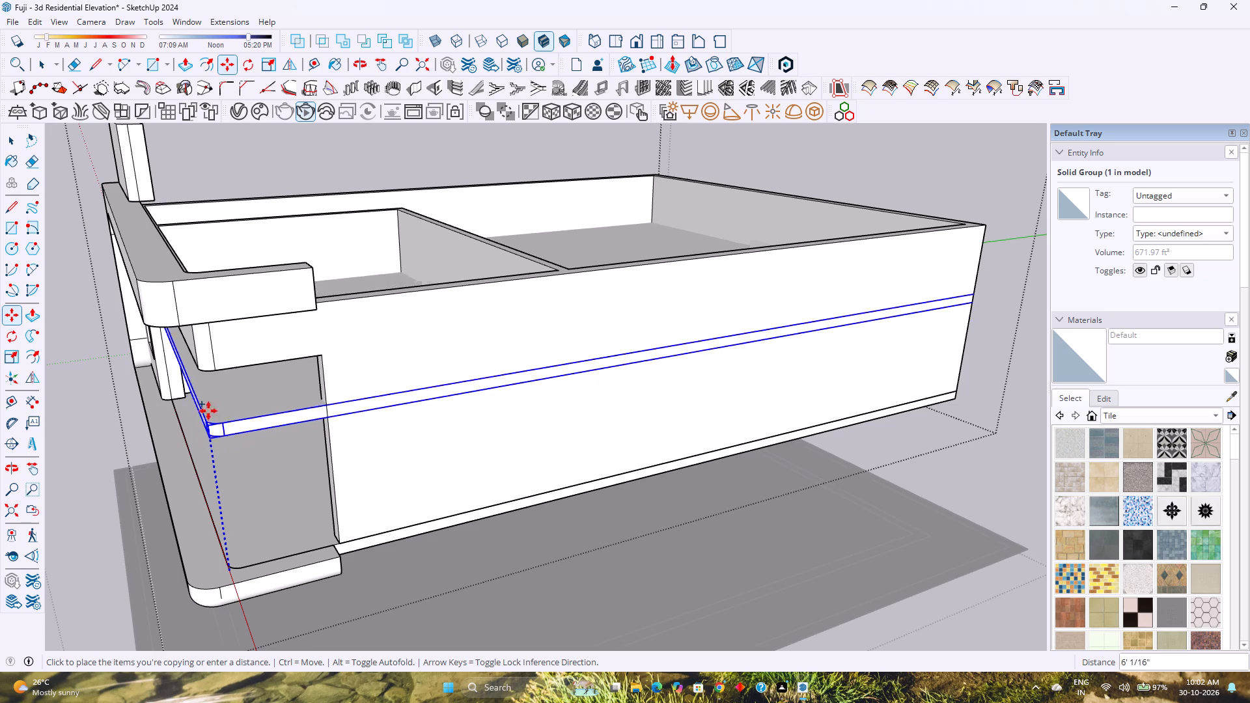
left_click(184, 276)
middle_click_drag(229, 297, 88, 291)
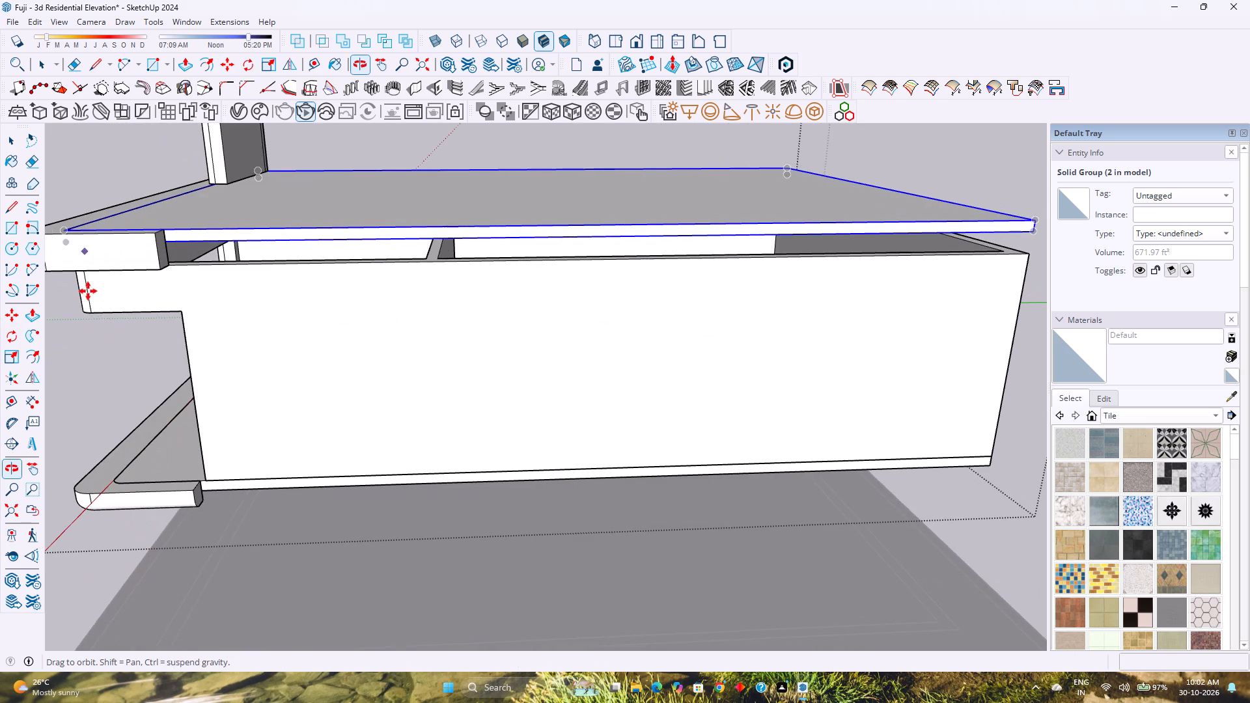
middle_click_drag(195, 305, 193, 389, "shift")
middle_click_drag(186, 392, 327, 337)
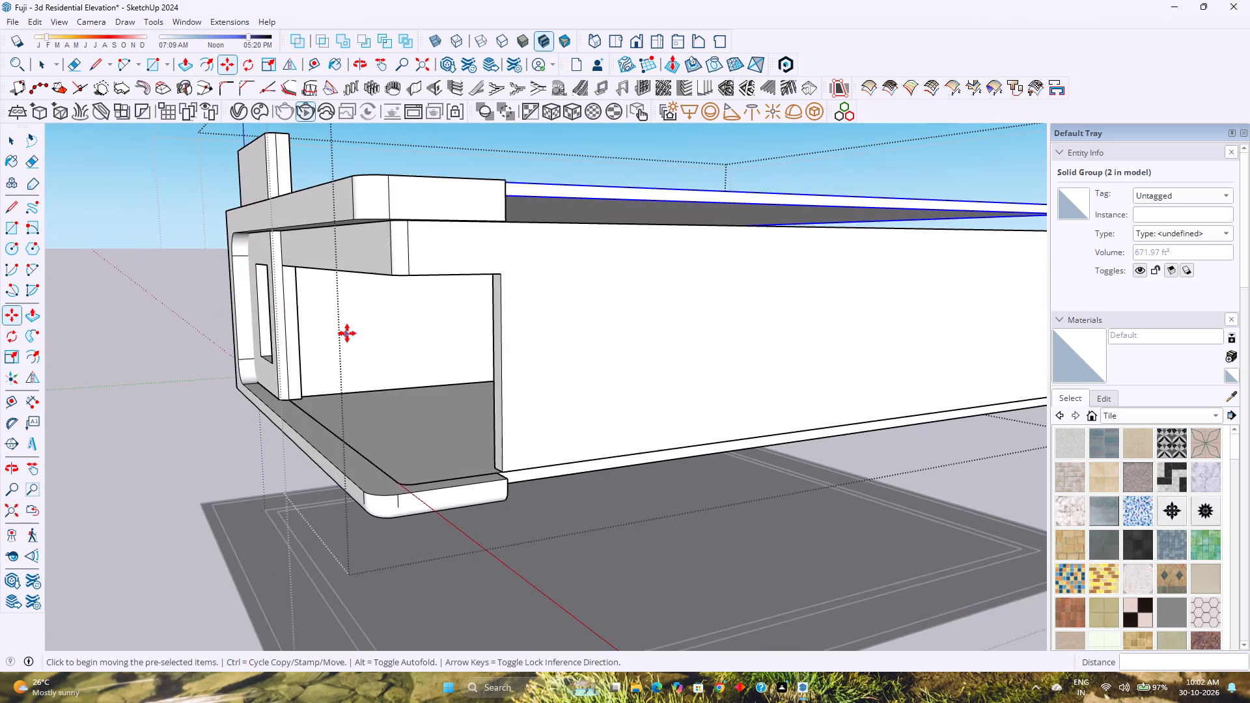
Examine how the copied roof slab sits against the front frame and the wall tops from the front and side.
middle_click_drag(347, 333, 130, 445, "shift")
middle_click_drag(117, 429, 367, 382)
scroll(366, 384, "down", 1)
middle_click_drag(366, 385, 546, 369, "shift")
middle_click(550, 369, "shift")
scroll(558, 369, "down", 3)
middle_click_drag(564, 385, 367, 396)
scroll(374, 396, "down", 1)
middle_click_drag(516, 397, 336, 404, "shift")
middle_click(336, 404)
scroll(450, 373, "up", 2)
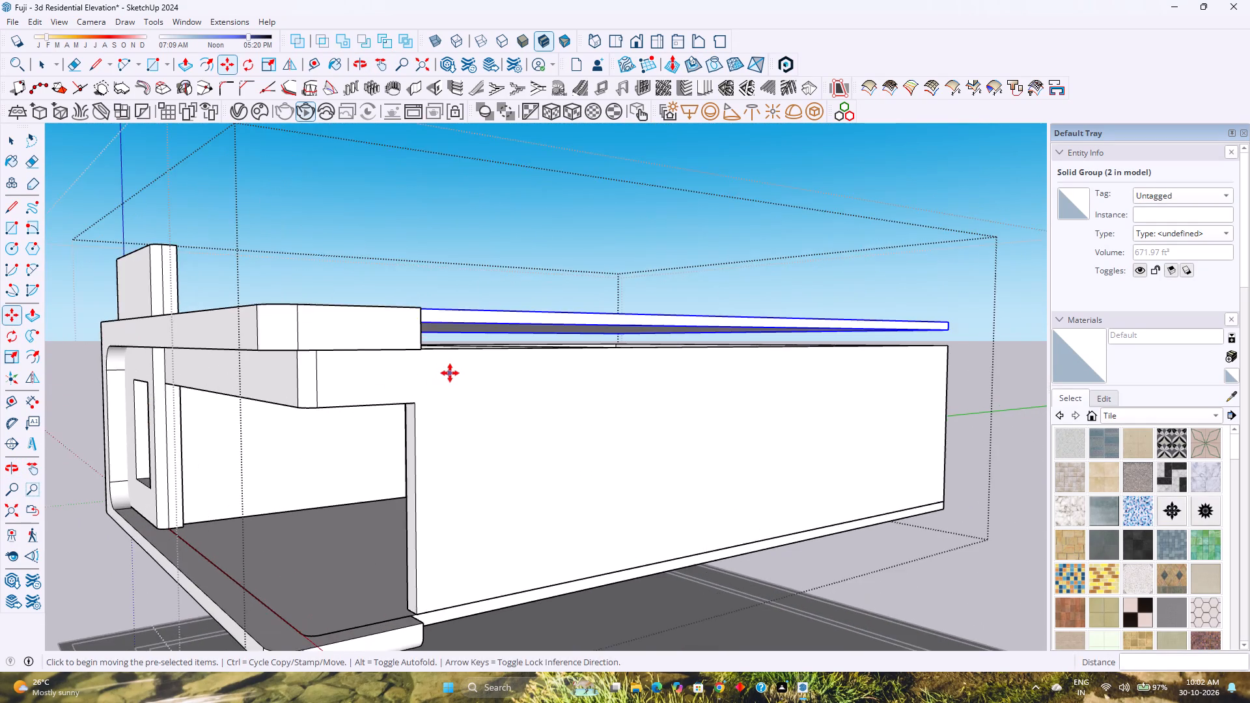
middle_click_drag(450, 373, 260, 418)
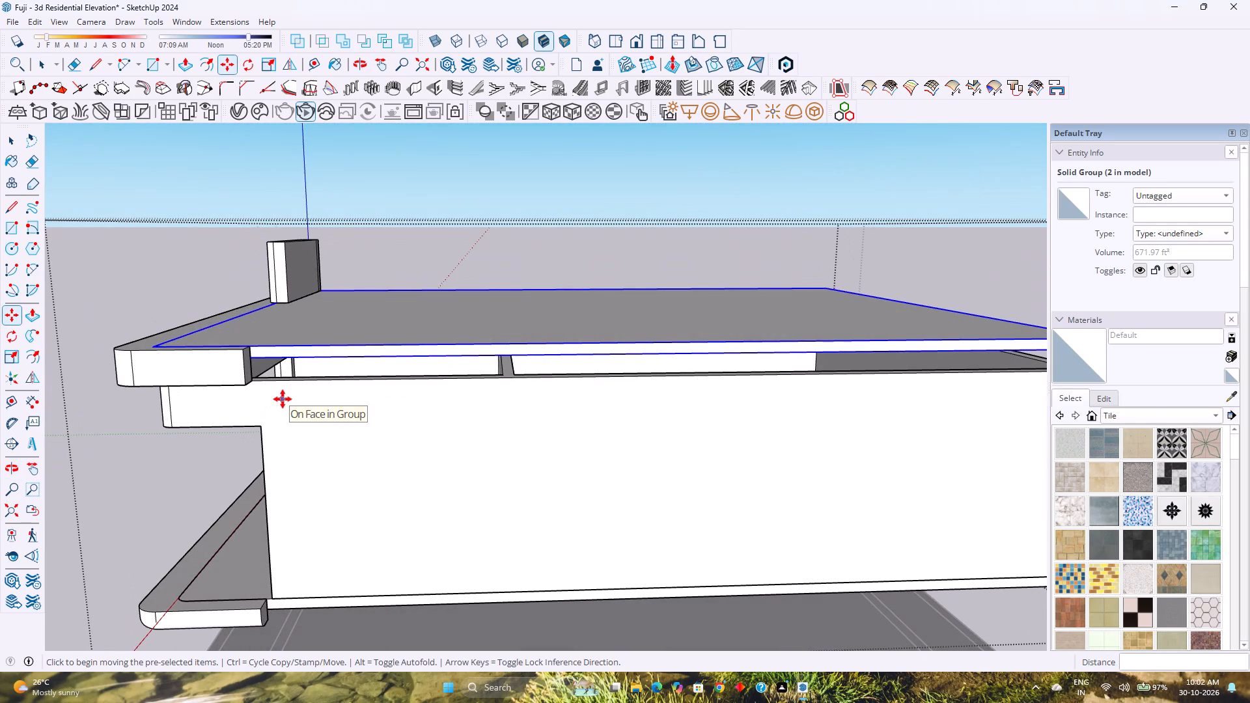
key("space")
middle_click_drag(321, 383, 379, 430)
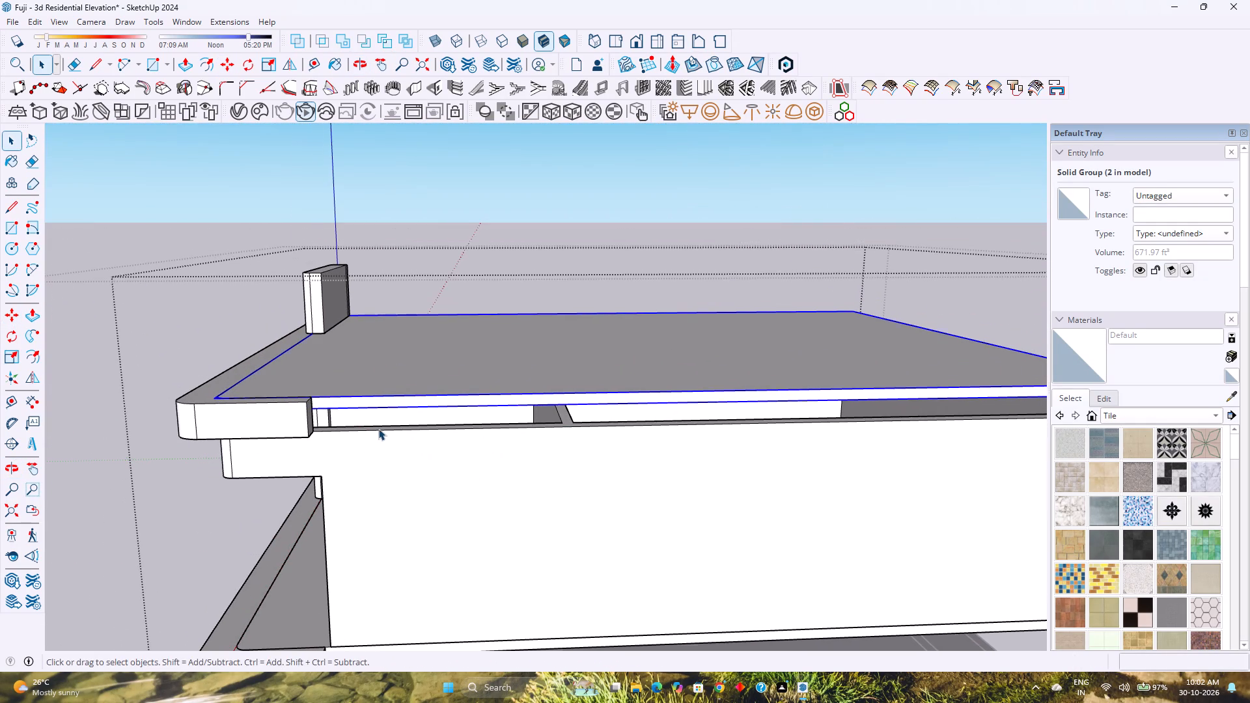
key("Escape")
middle_click_drag(338, 426, 666, 393)
middle_click(666, 393)
scroll(667, 393, "up", 2)
middle_click_drag(669, 393, 592, 422, "shift")
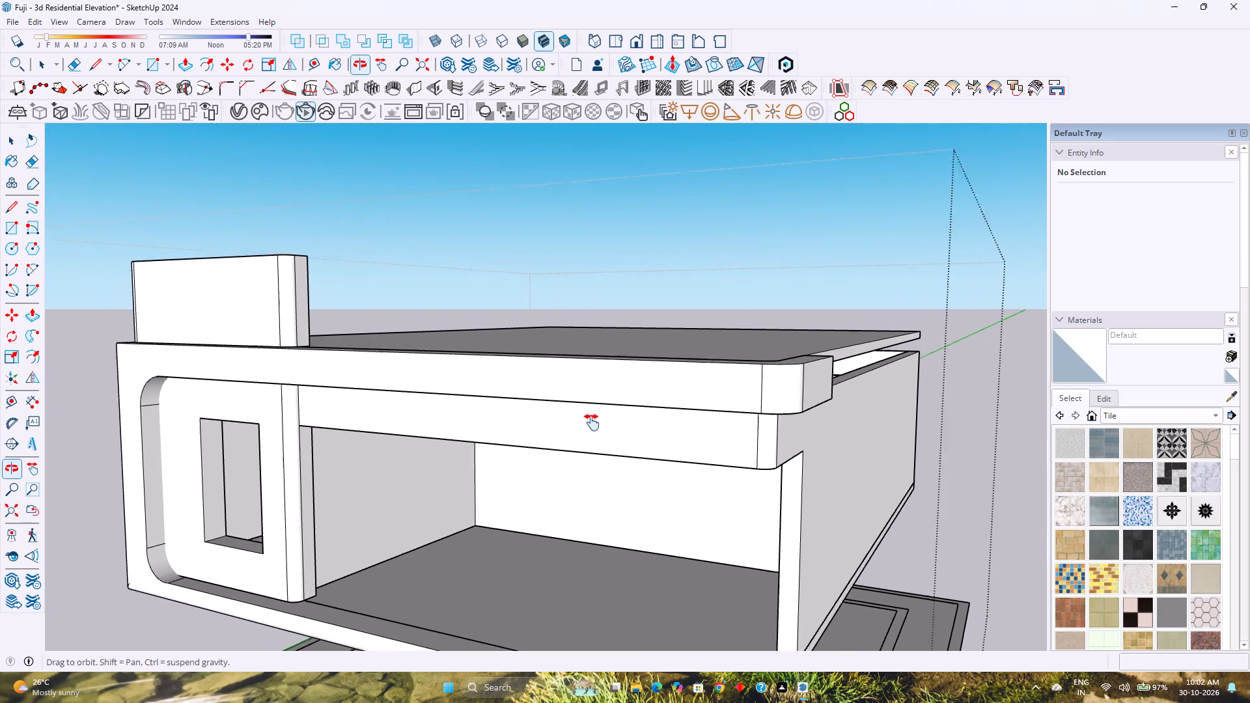
middle_click_drag(592, 422, 581, 424, "shift")
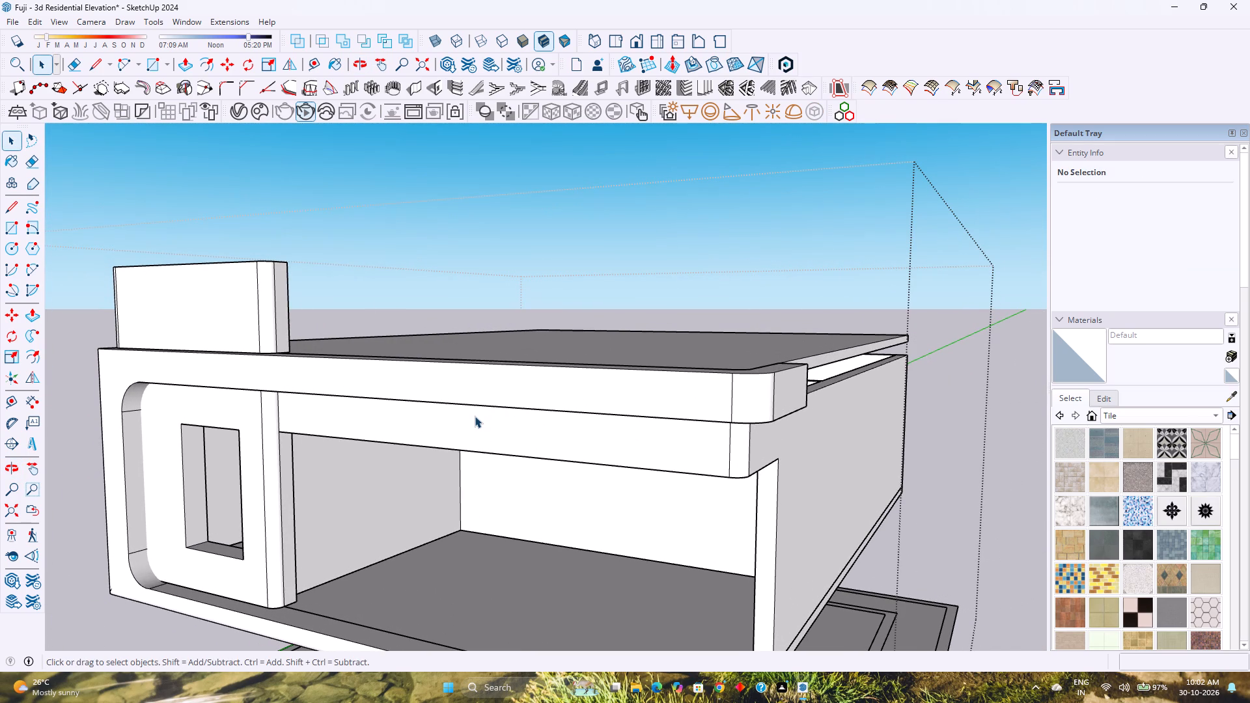
middle_click_drag(738, 489, 517, 511, "shift")
middle_click(517, 511, "shift")
middle_click_drag(686, 416, 478, 456)
middle_click(478, 456)
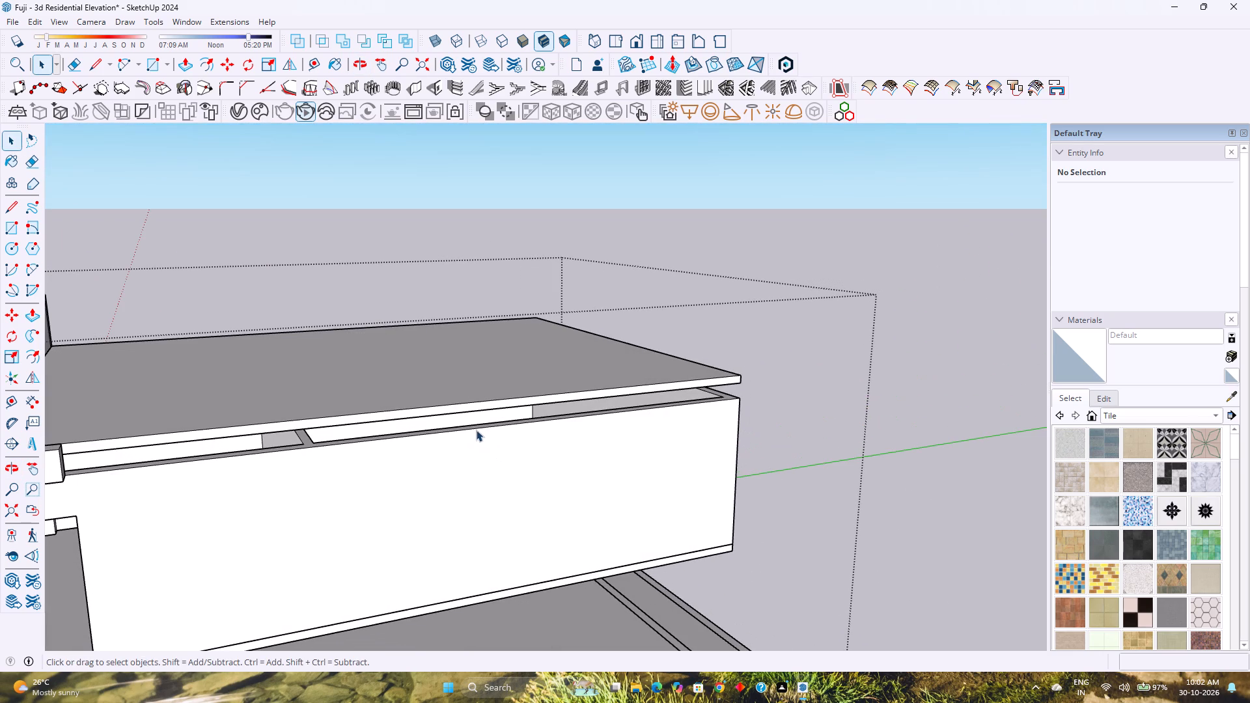
Undo the slab copy placed at the top face of the rounded front frame.
key("ctrl+z")
middle_click_drag(493, 426, 704, 427, "shift")
middle_click(704, 426)
key("ctrl+z")
Copy the floor slab group straight up by 10'6" from its front corner as the roof slab.
middle_click_drag(510, 456, 631, 348, "shift")
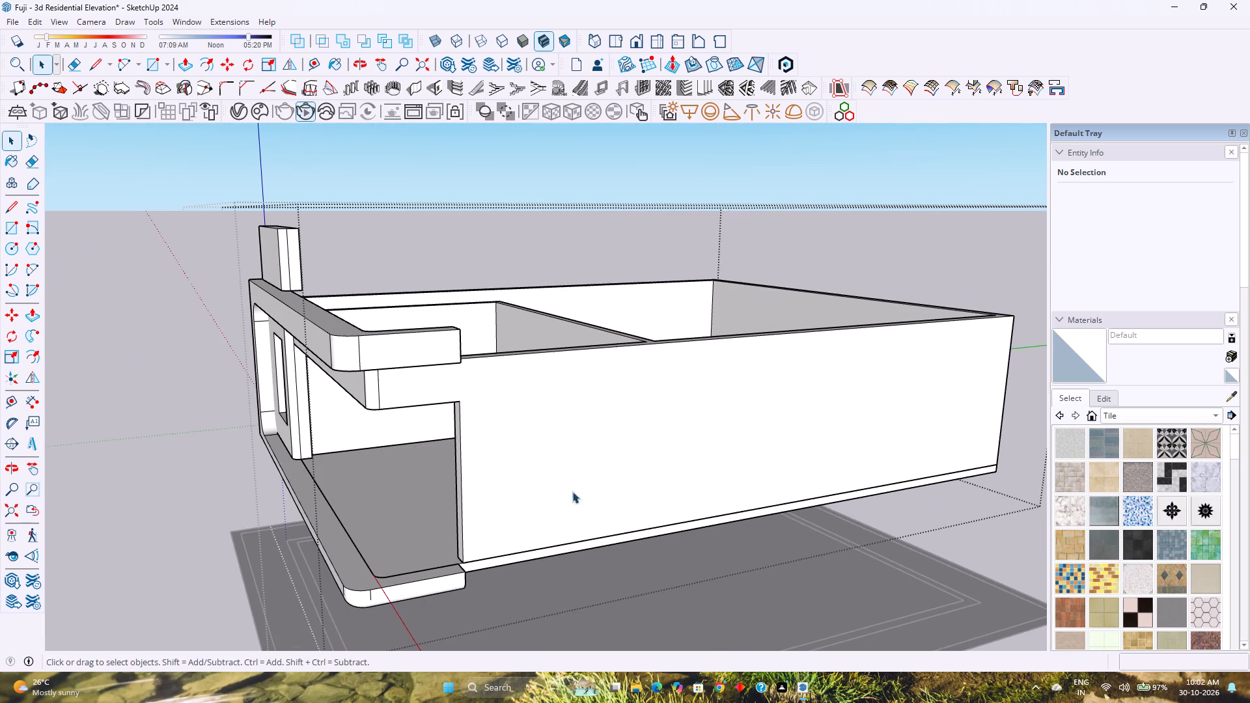
left_click(537, 553)
key("m")
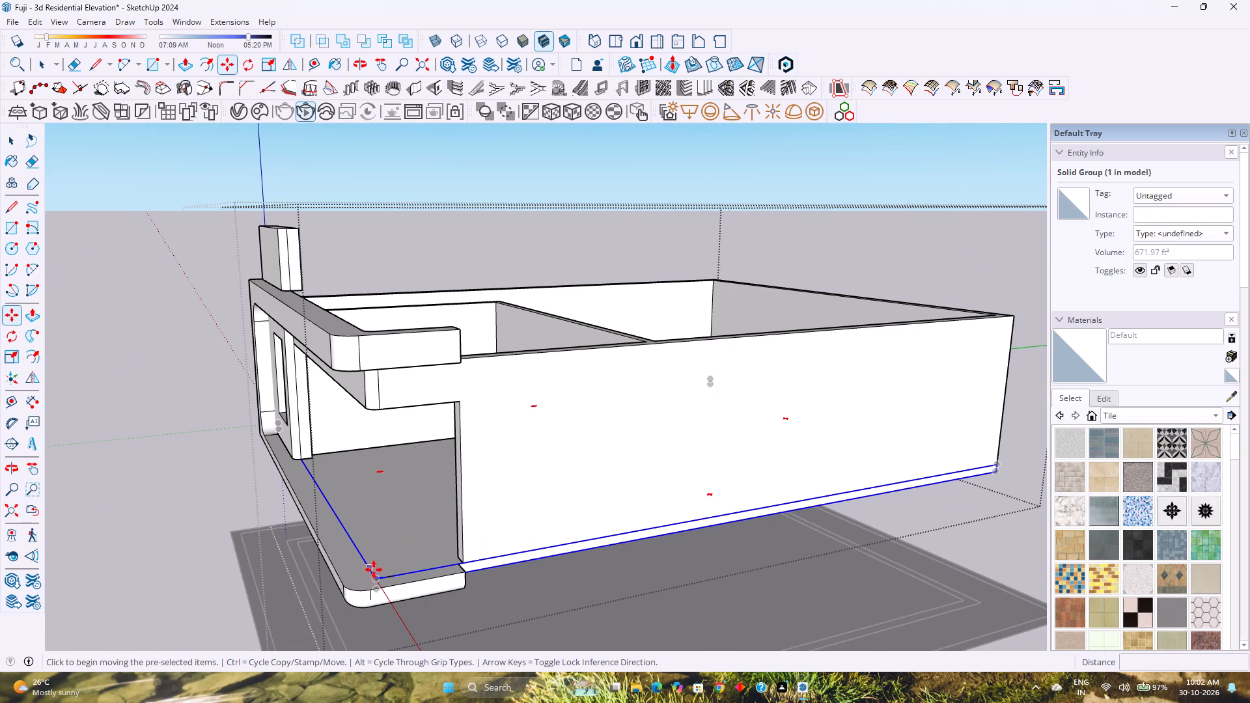
left_click(374, 578)
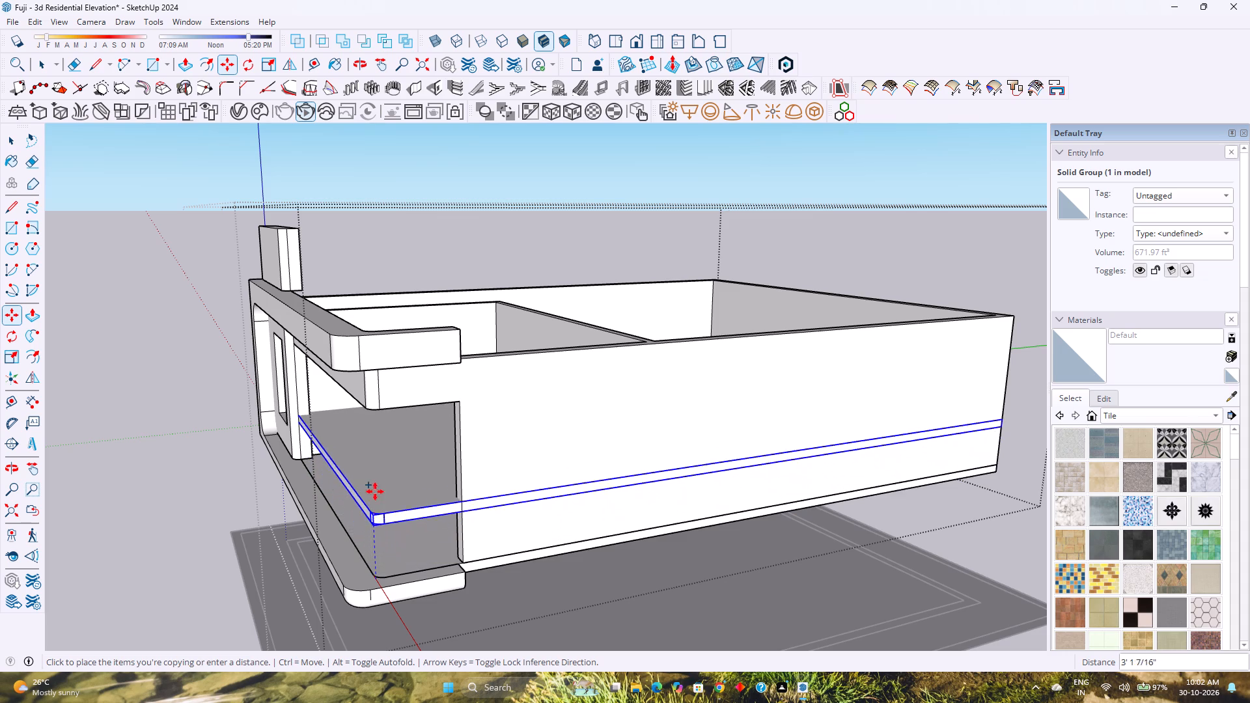
key("Up")
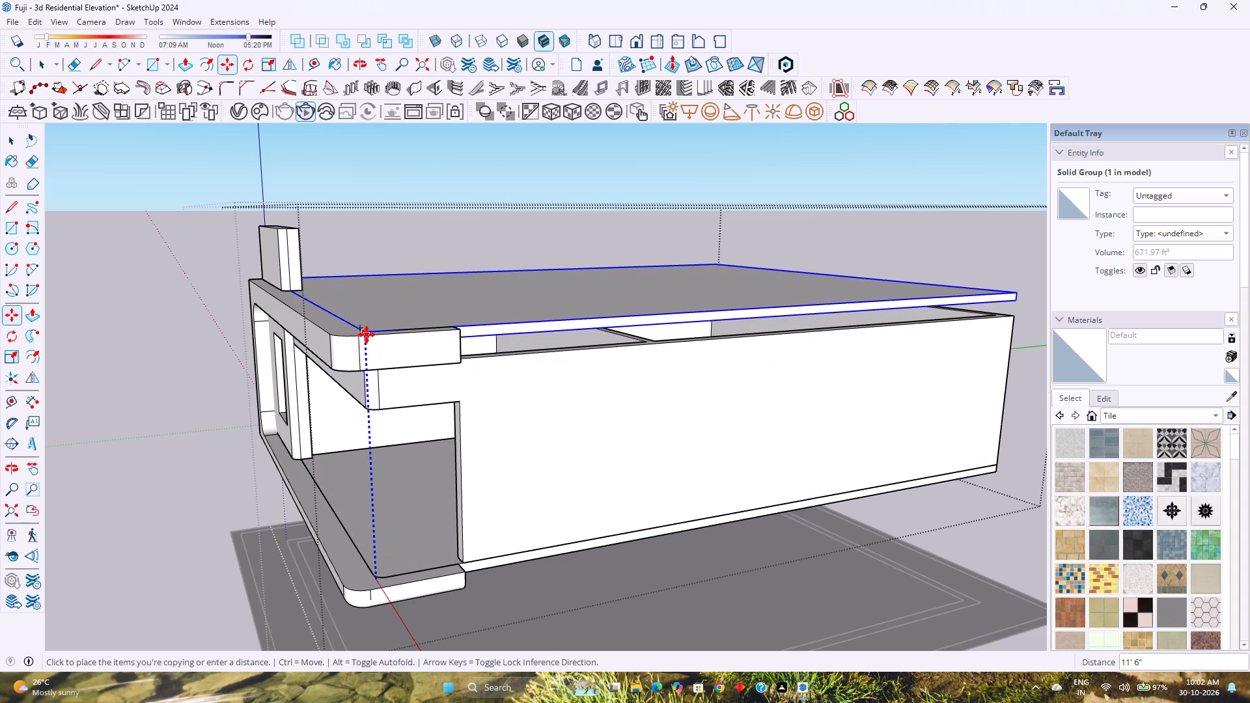
type("10'6\"")
key("Return")
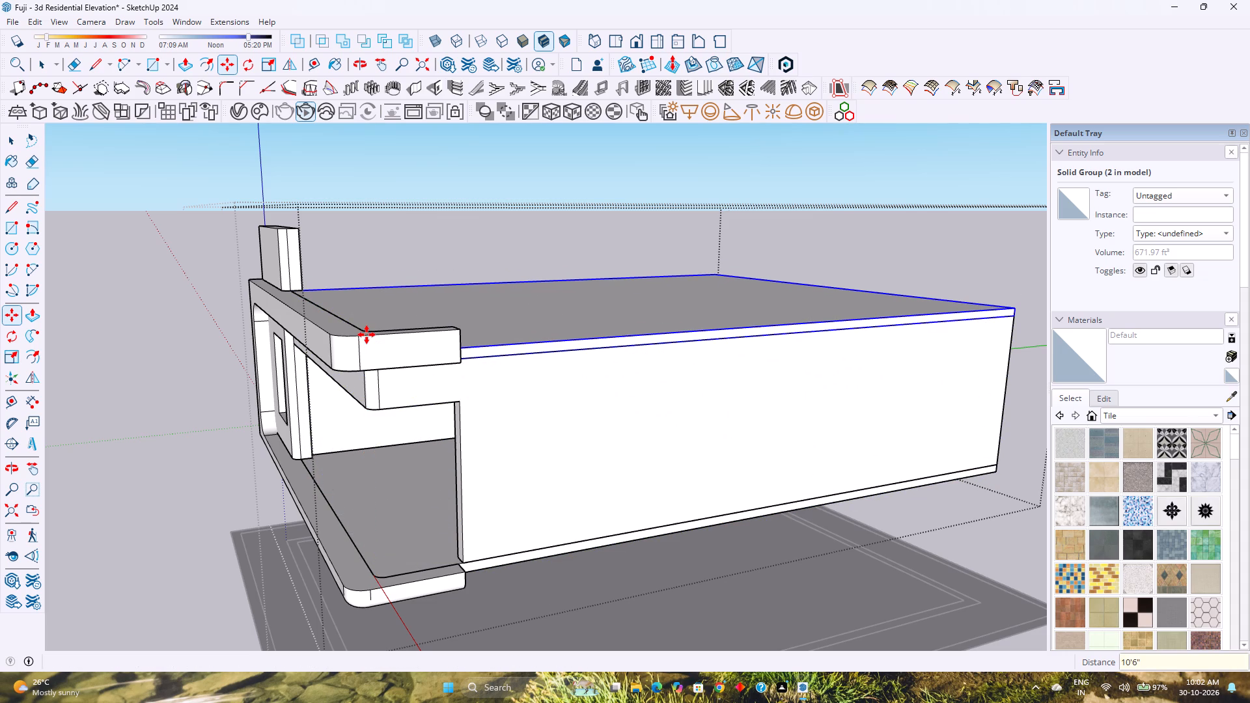
Change the roof slab's copy distance to 11' and clear the selection.
middle_click_drag(486, 363, 330, 388)
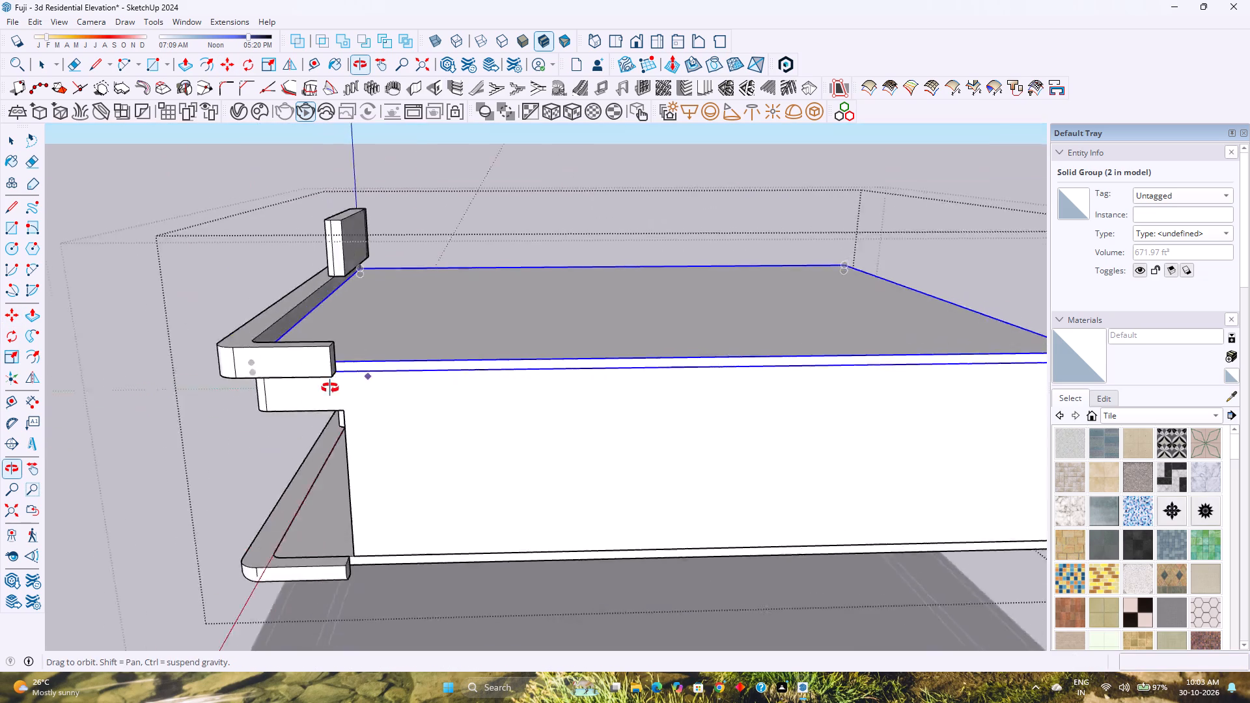
middle_click_drag(330, 388, 302, 365)
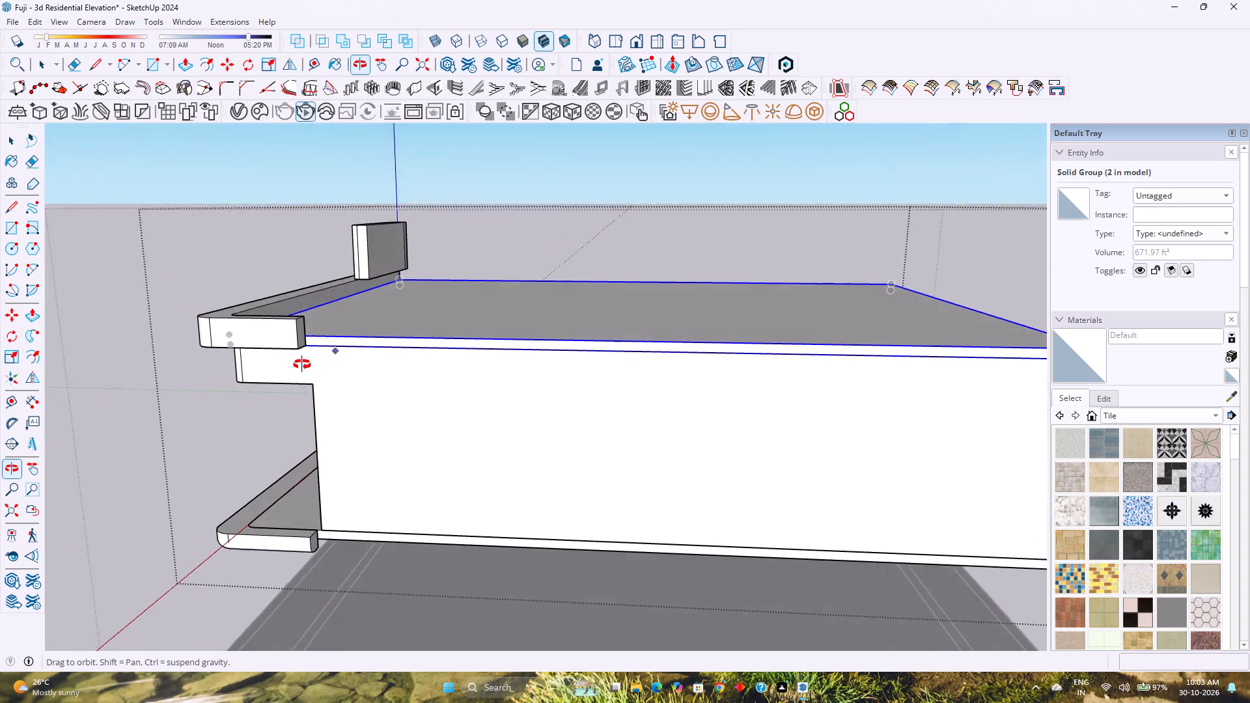
middle_click_drag(302, 365, 300, 354)
type("11'")
key("Return")
key("space")
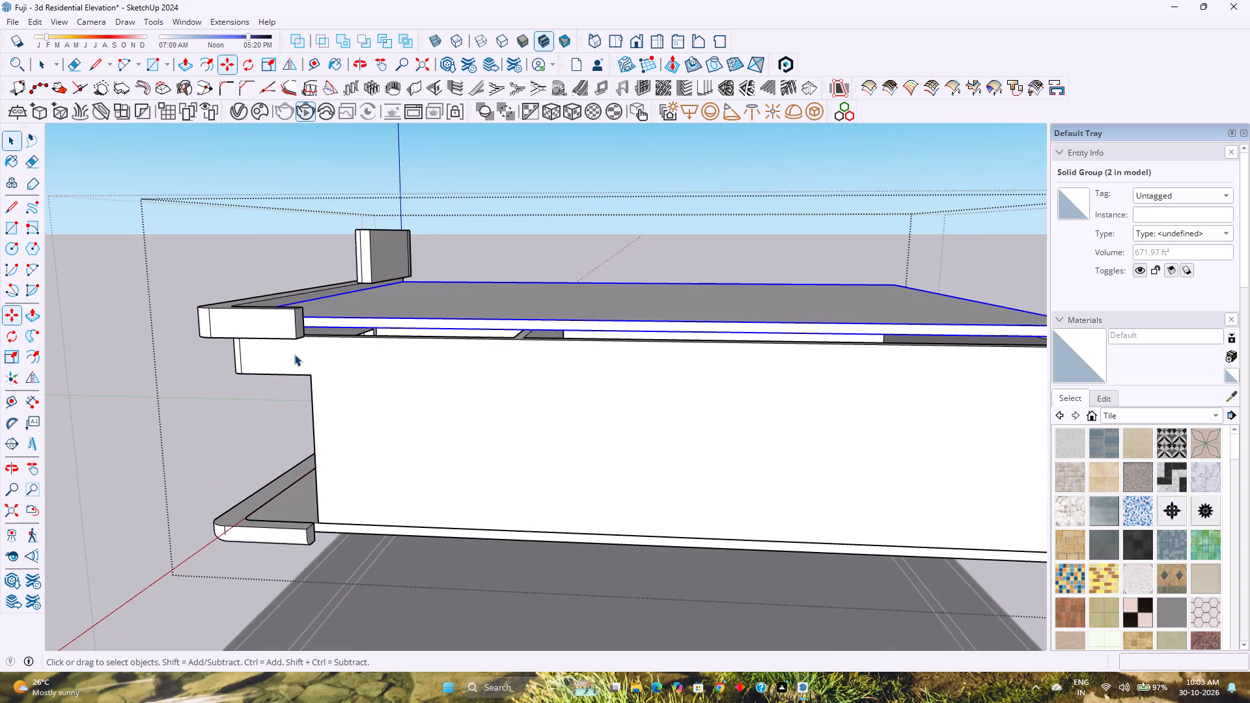
key("Escape")
Inspect the raised roof slab from above, the side and the front, checking its fit with the frame and walls.
middle_click_drag(308, 358, 564, 416)
middle_click(564, 416)
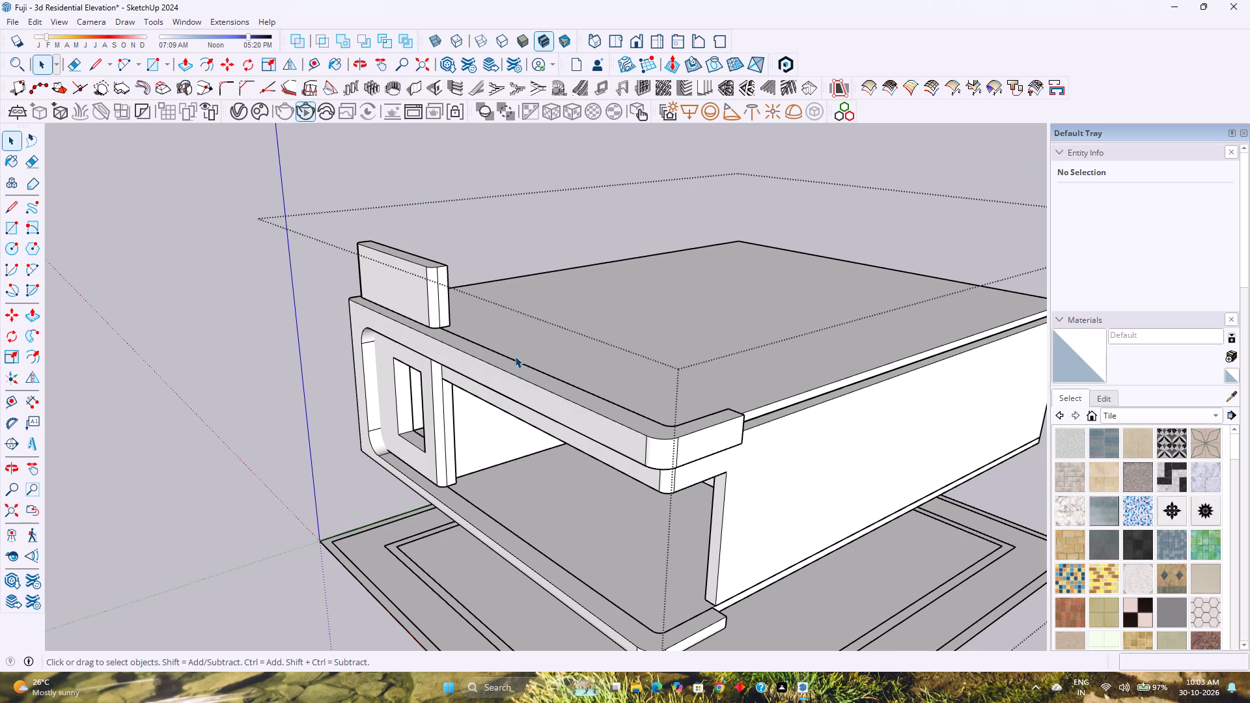
scroll(445, 314, "up", 4)
middle_click_drag(454, 324, 437, 330)
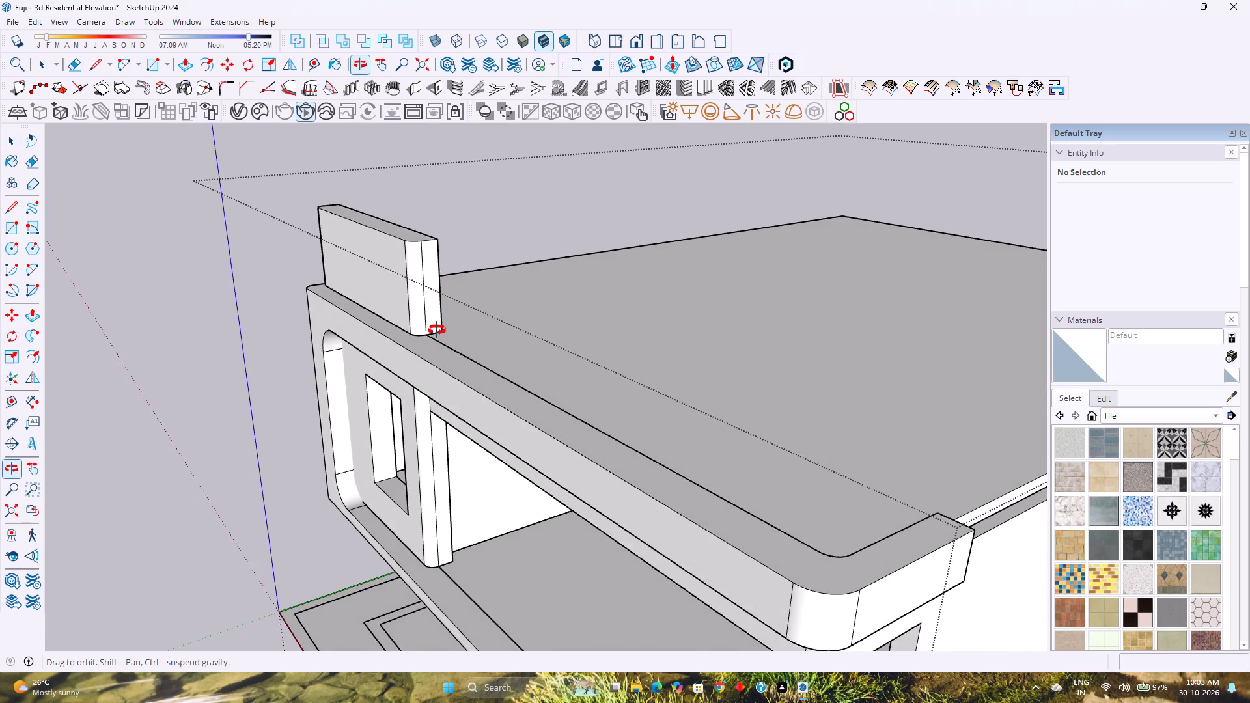
middle_click_drag(437, 330, 202, 351)
middle_click(202, 351)
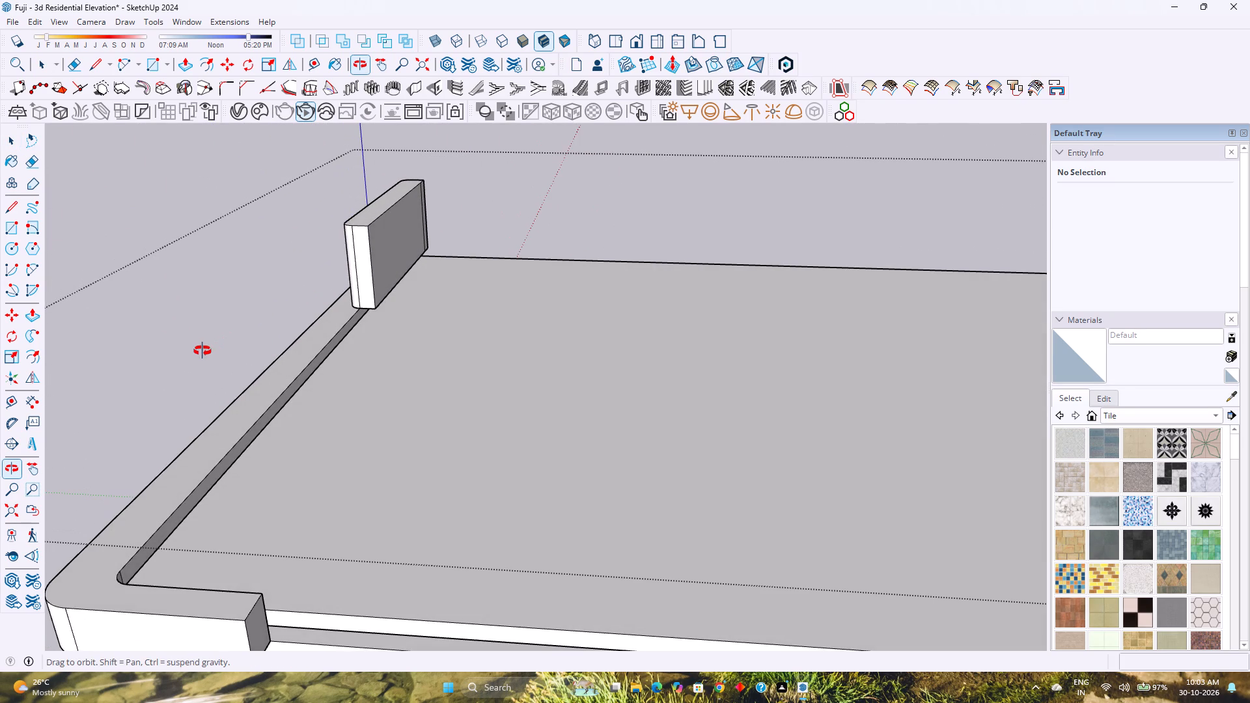
scroll(202, 374, "down", 3)
middle_click_drag(208, 398, 191, 476)
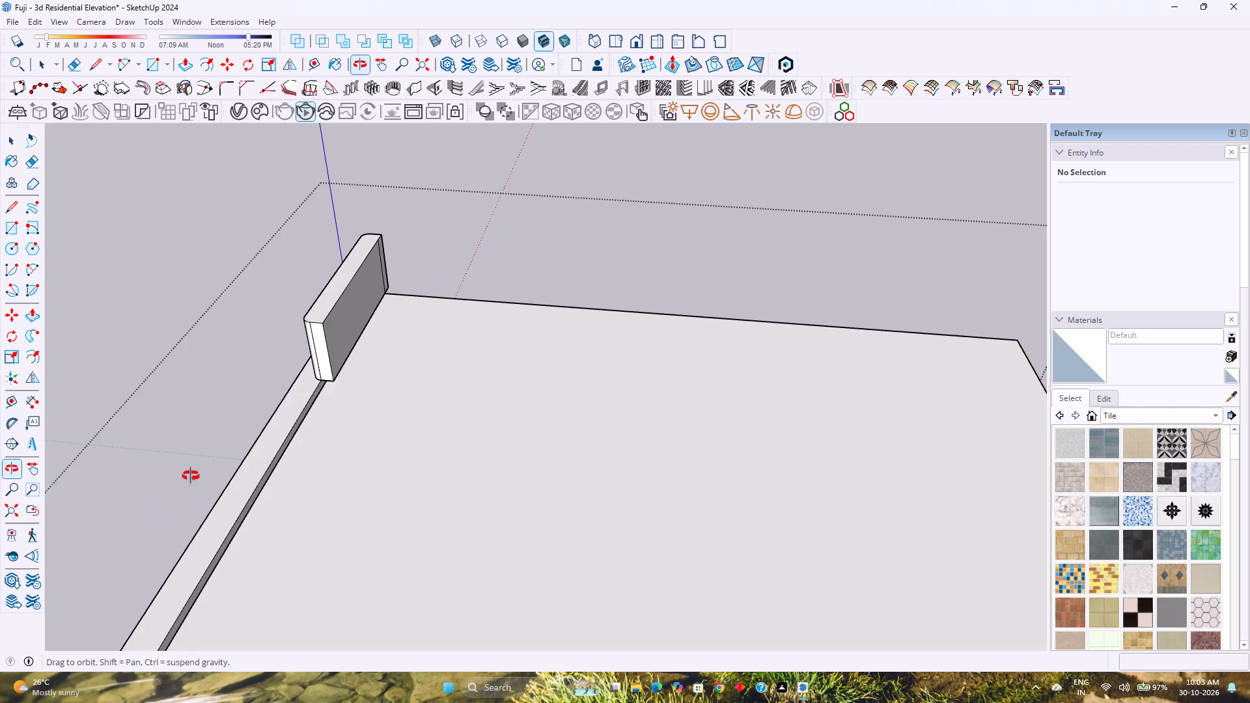
middle_click_drag(191, 476, 191, 477)
middle_click_drag(197, 469, 322, 367, "shift")
middle_click_drag(398, 392, 301, 484)
middle_click_drag(292, 471, 401, 361, "shift")
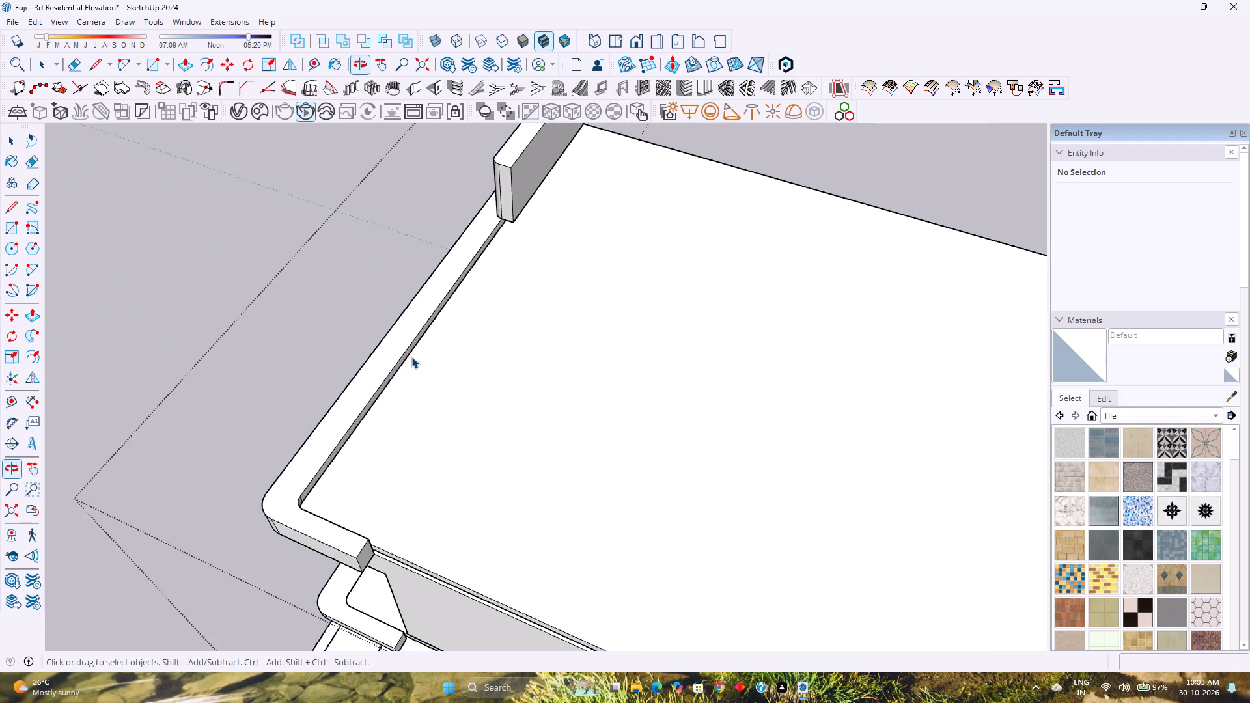
middle_click_drag(412, 361, 170, 427)
middle_click(170, 427)
scroll(199, 405, "up", 2)
middle_click_drag(199, 405, 505, 321)
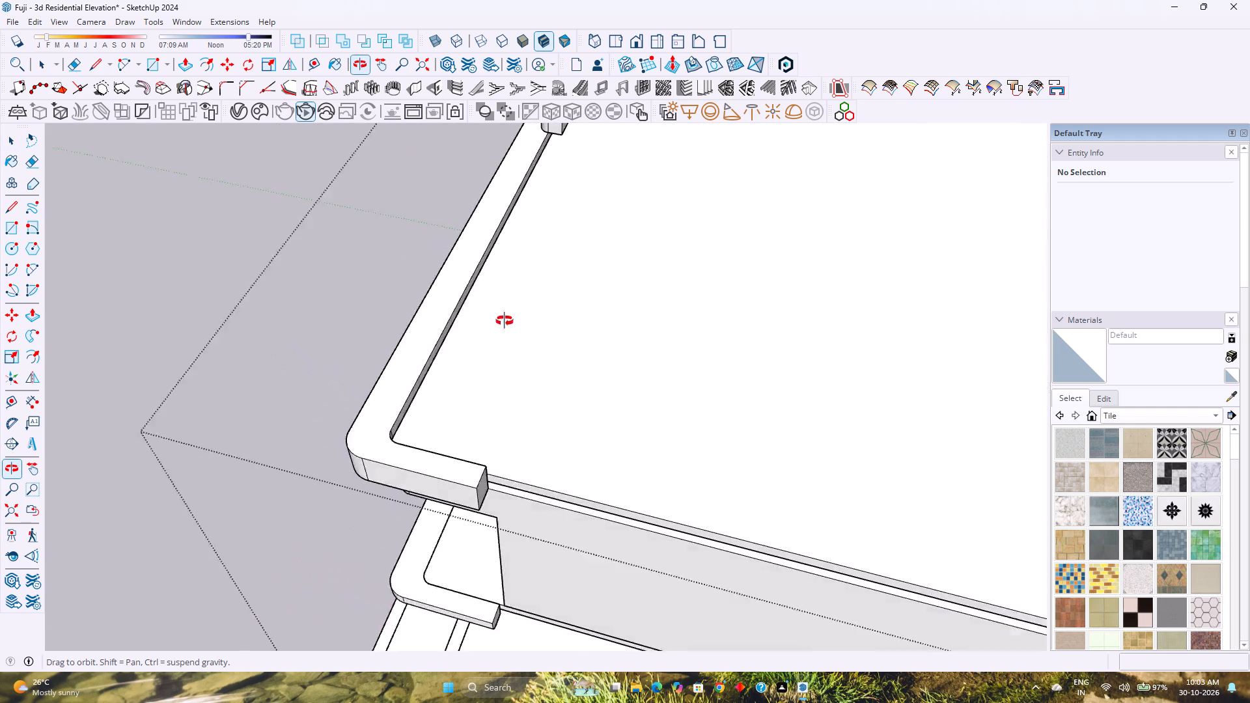
middle_click_drag(505, 321, 536, 320)
middle_click(540, 320)
middle_click_drag(494, 328, 322, 486, "shift")
scroll(327, 458, "down", 2)
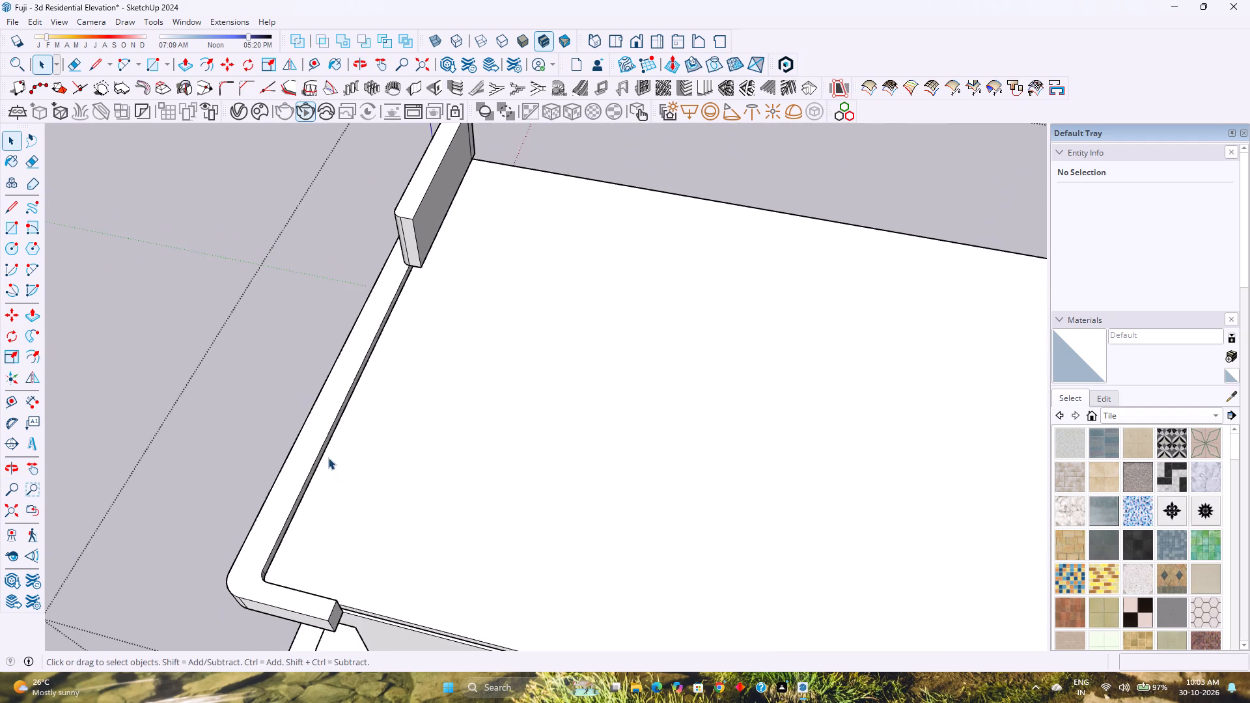
middle_click_drag(329, 458, 486, 337)
scroll(461, 315, "up", 3)
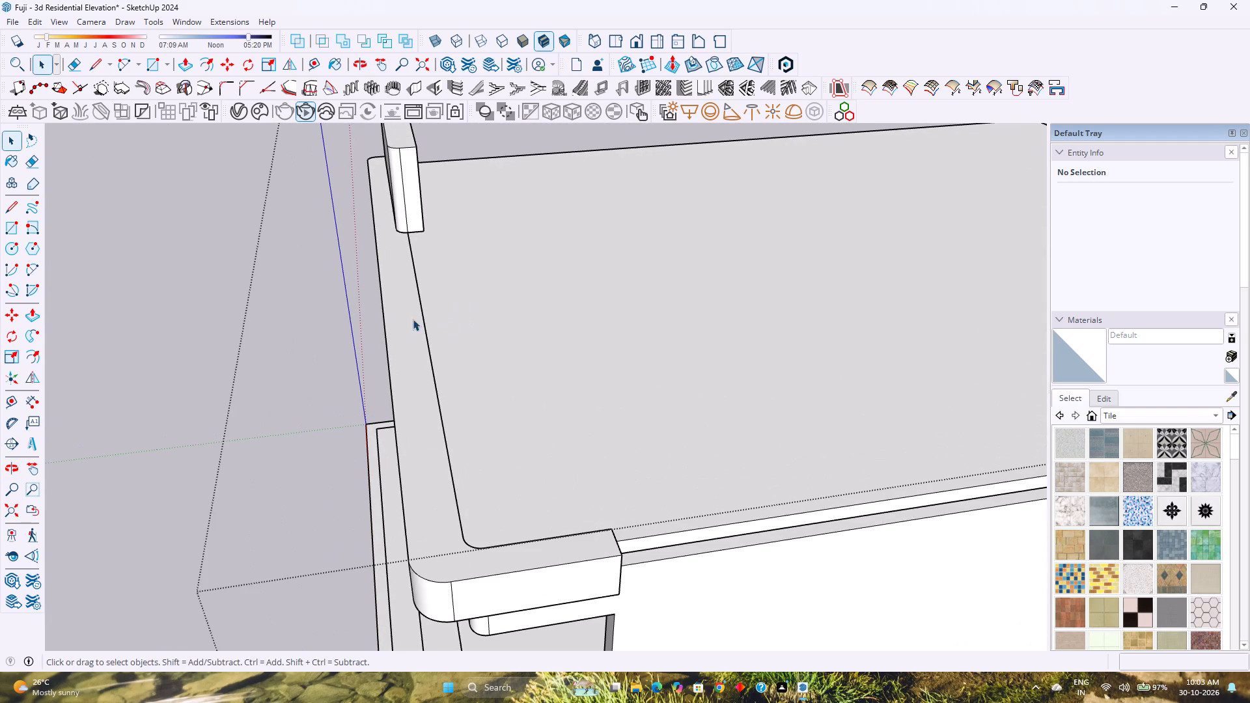
middle_click_drag(372, 318, 445, 271)
scroll(433, 283, "down", 1)
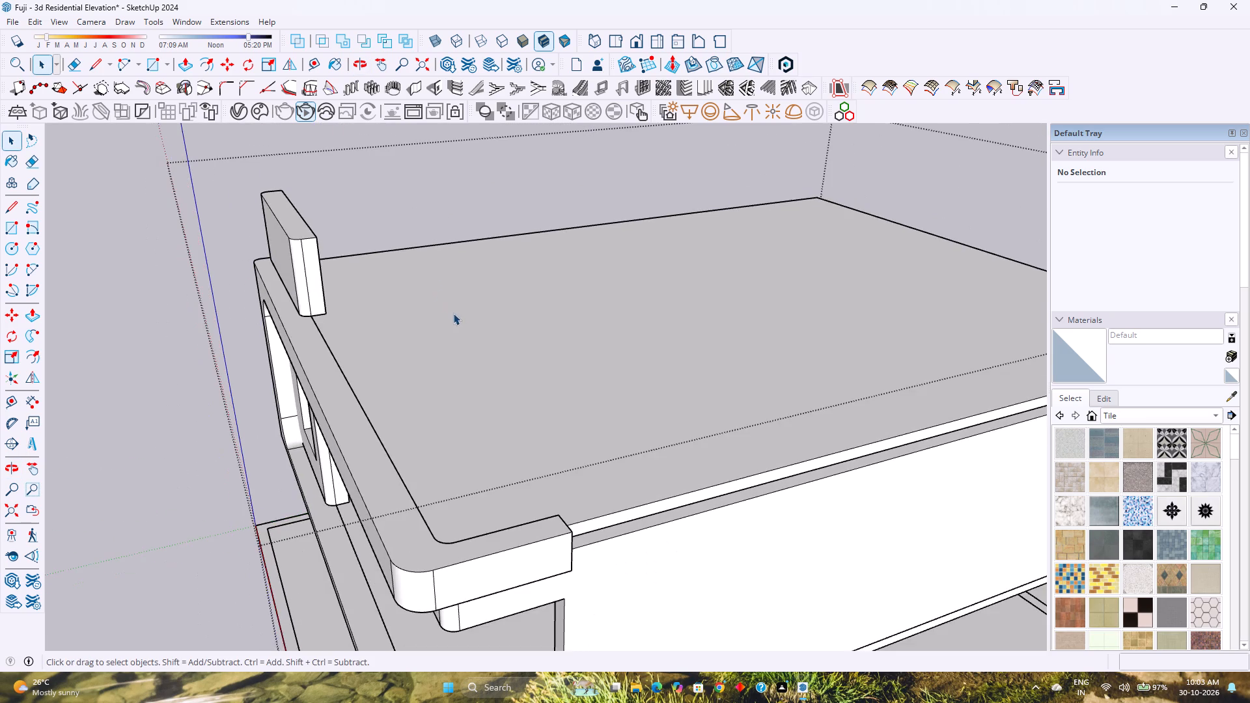
middle_click_drag(456, 315, 383, 258)
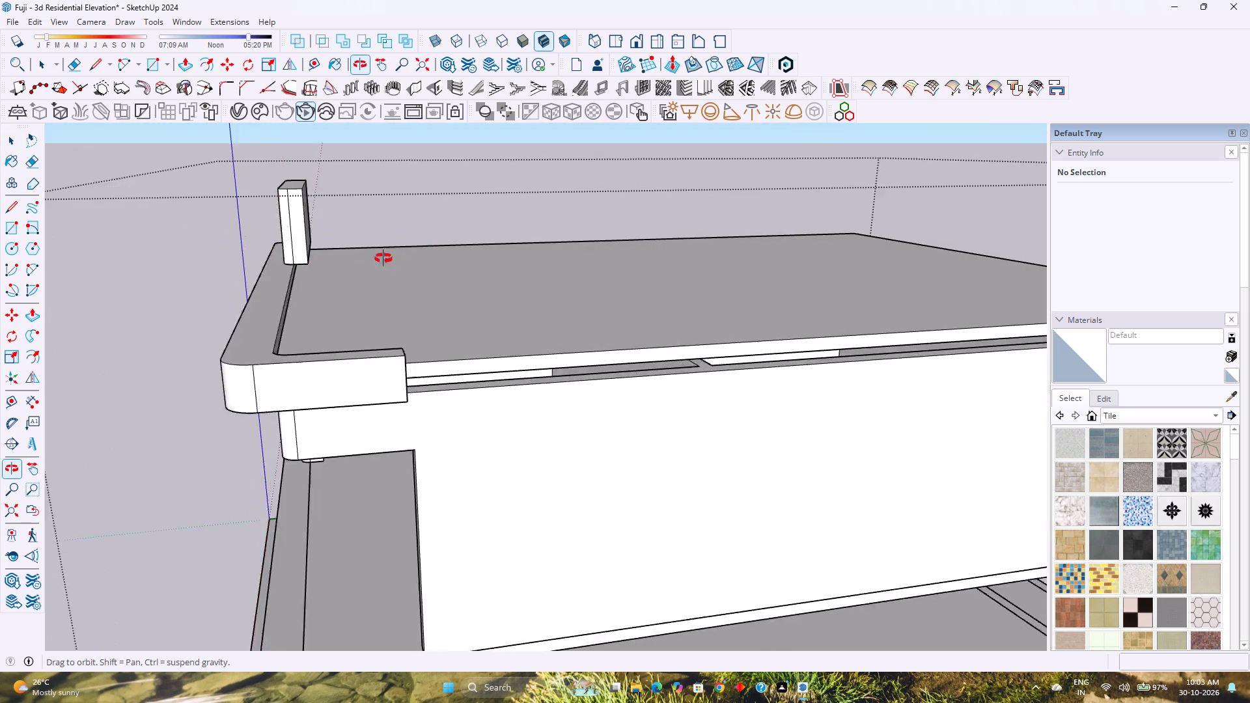
middle_click_drag(383, 258, 305, 258)
middle_click(305, 258)
scroll(303, 258, "down", 2)
middle_click_drag(296, 262, 441, 236)
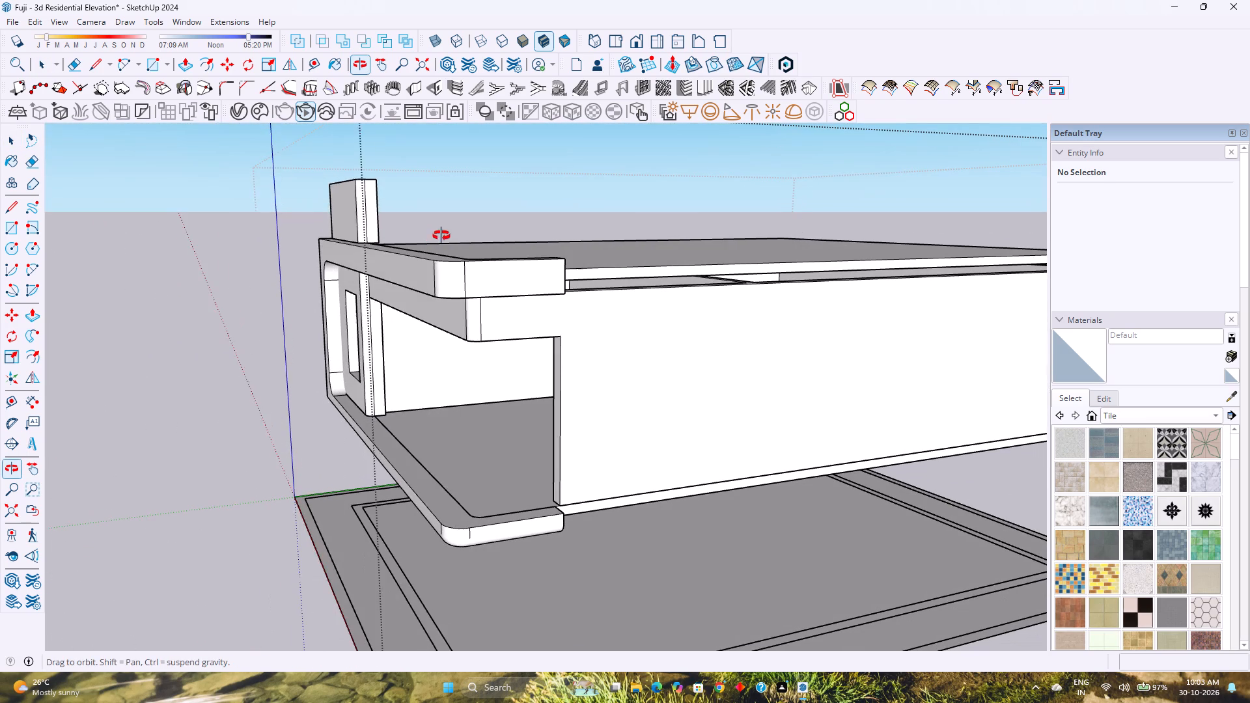
middle_click_drag(441, 236, 442, 236)
middle_click(442, 236)
middle_click_drag(505, 275, 432, 346, "shift")
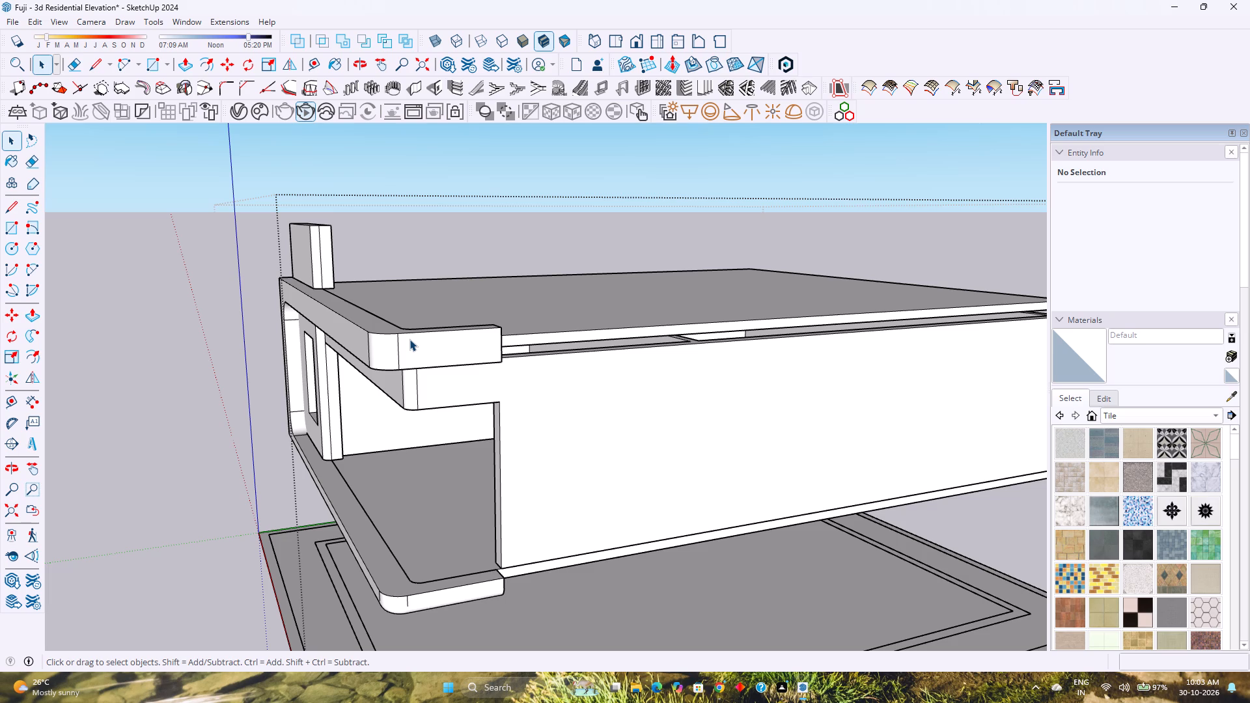
middle_click_drag(277, 303, 308, 235)
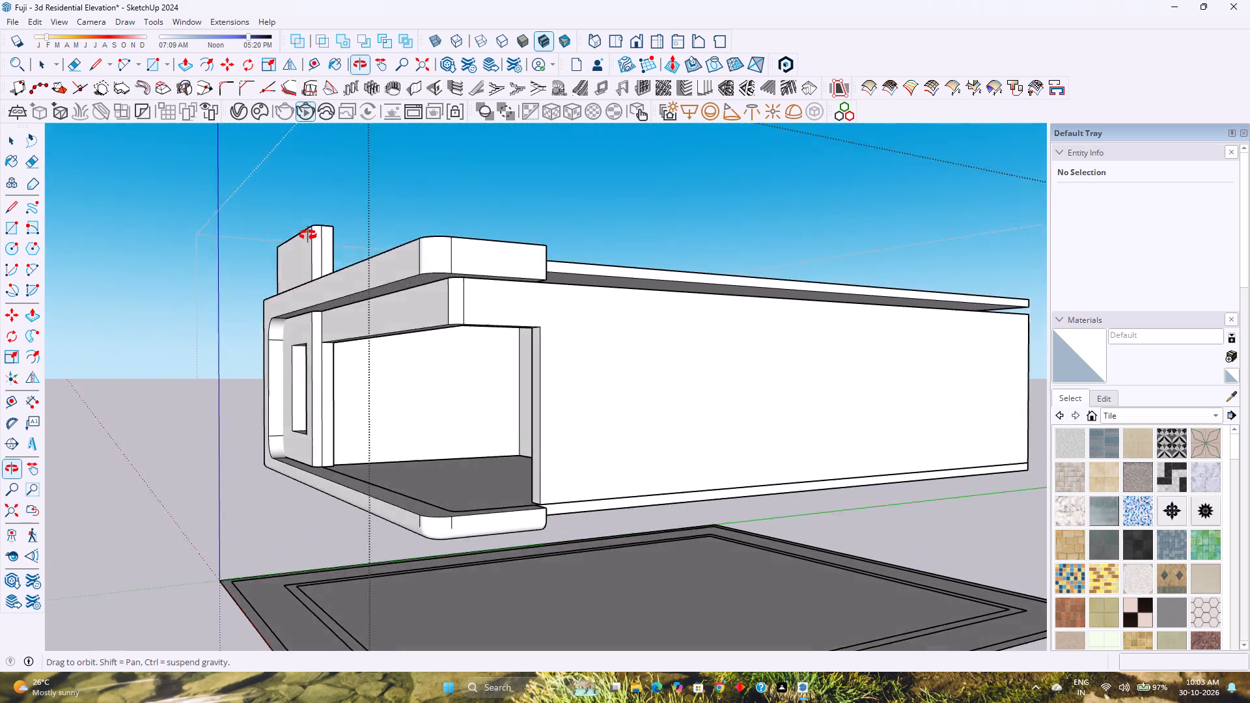
middle_click_drag(308, 235, 336, 278)
middle_click(336, 278)
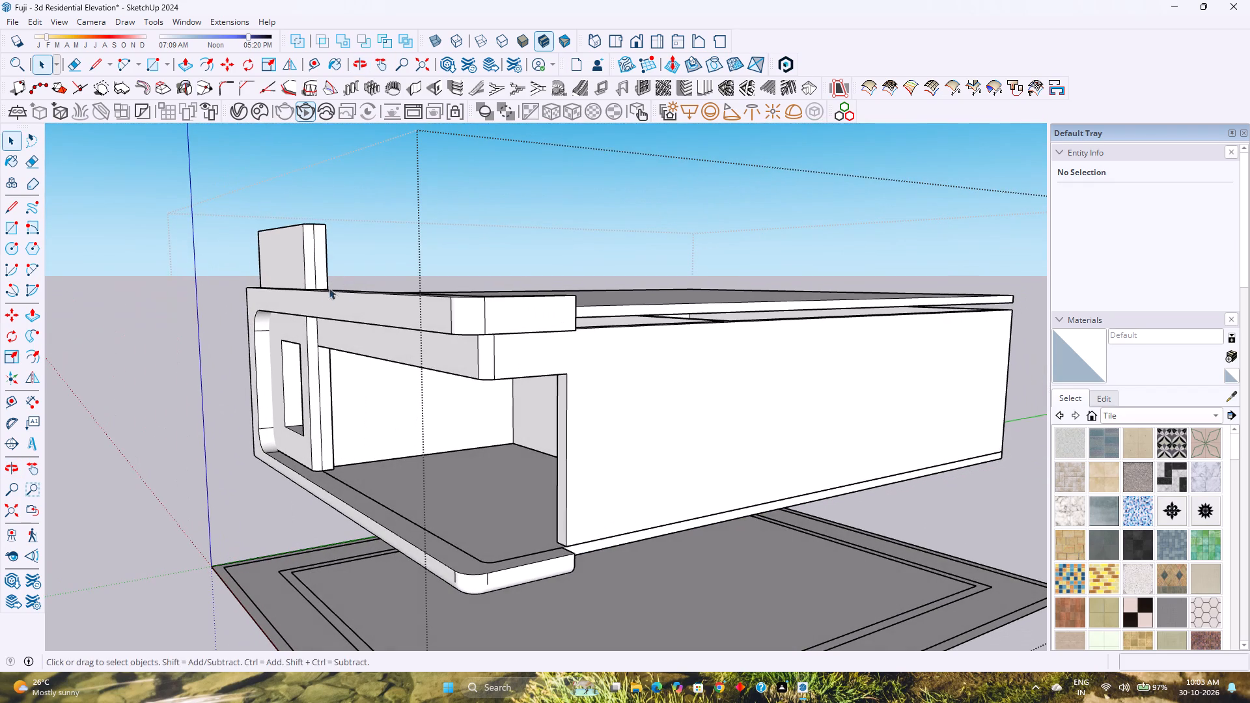
middle_click_drag(330, 304, 473, 261)
middle_click(473, 261)
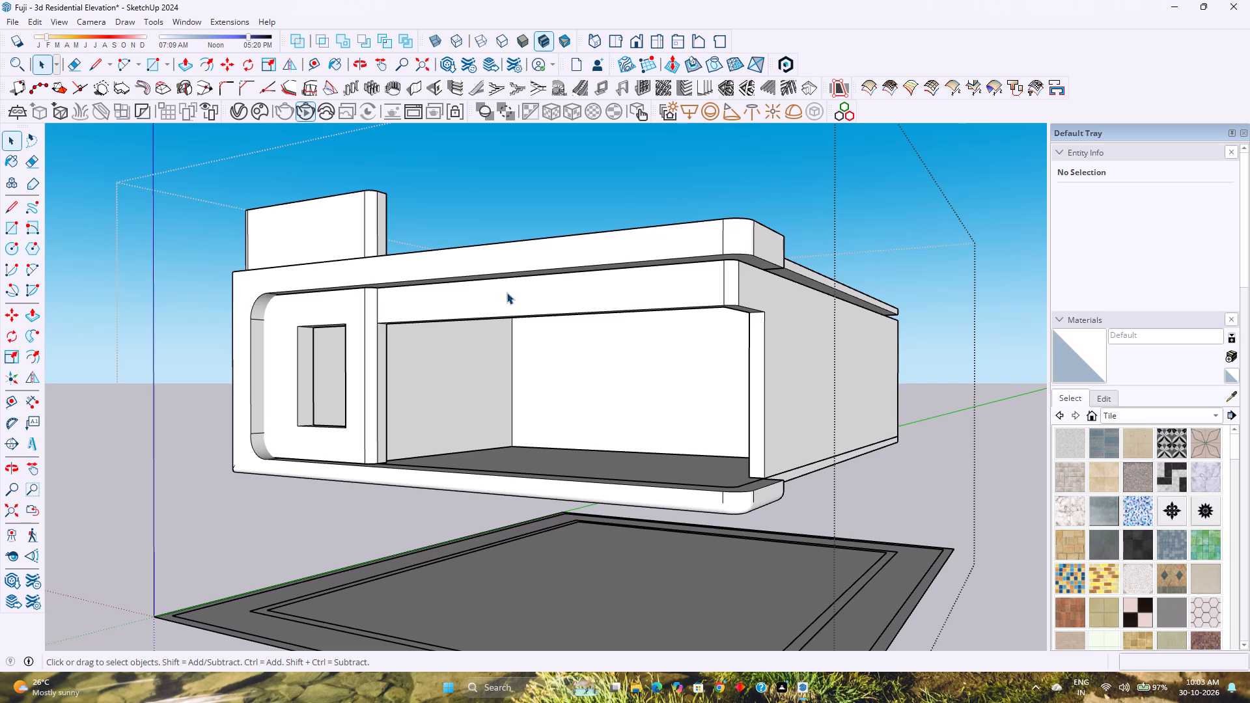
Open the rounded front frame group and select the top beam's lower edges along its front, rounded corner and side.
double_click(683, 250)
double_click(683, 250)
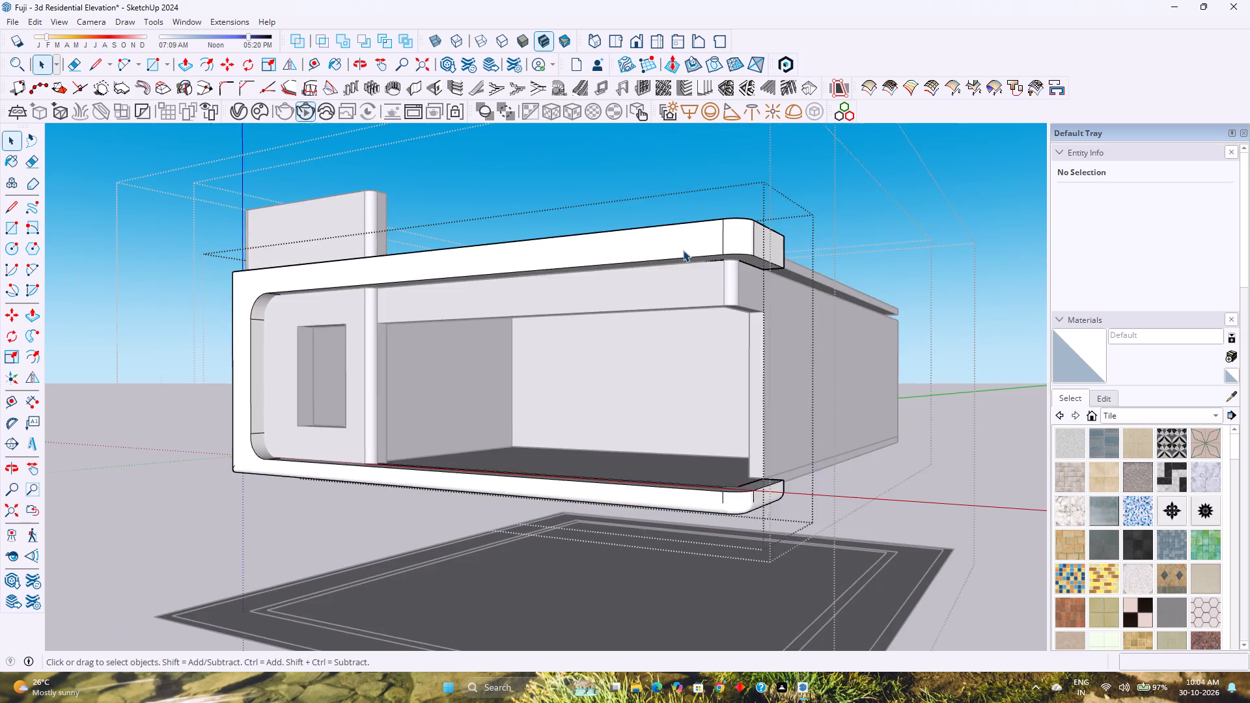
scroll(683, 250, "up", 2)
left_click(682, 250)
middle_click_drag(679, 251, 490, 320)
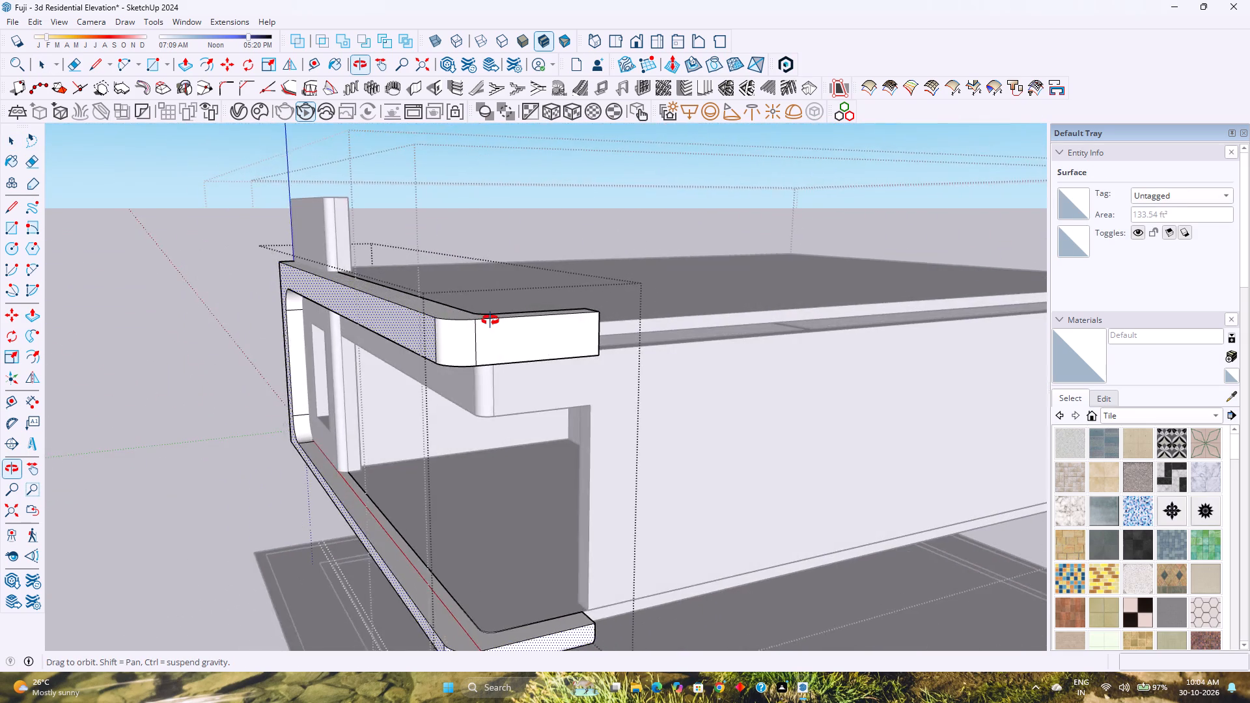
middle_click_drag(490, 320, 562, 298)
scroll(572, 310, "up", 4)
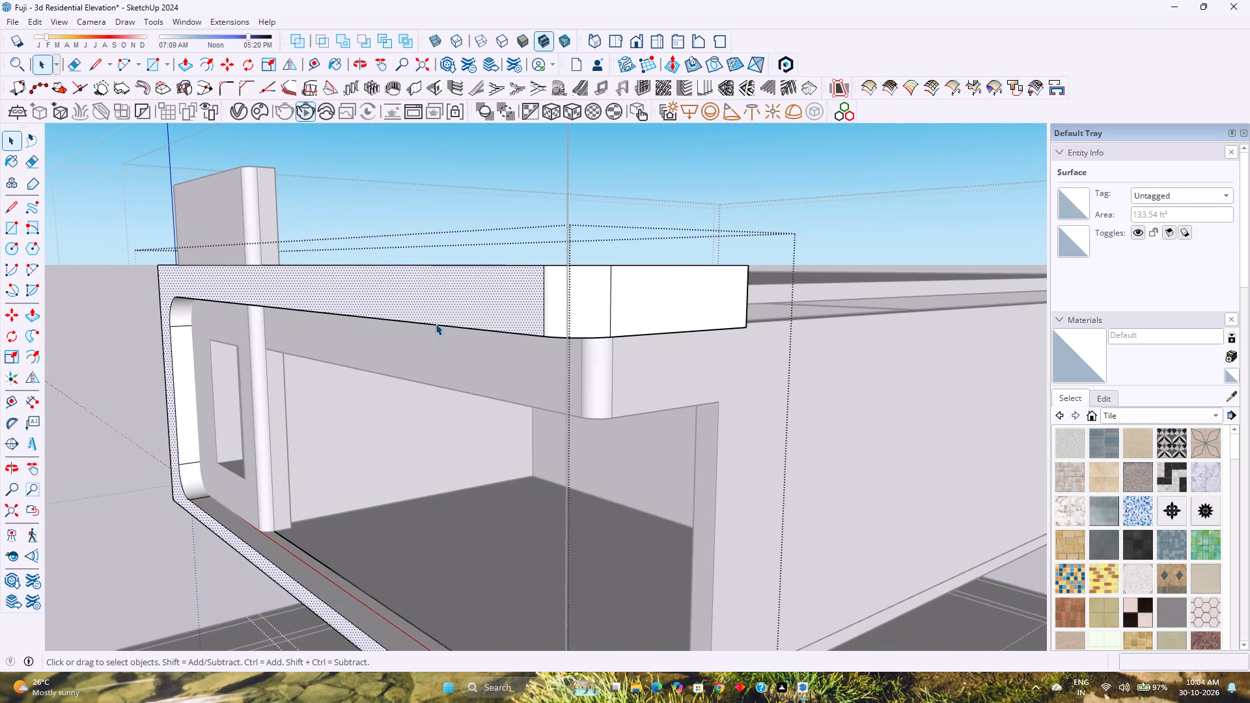
left_click(608, 304)
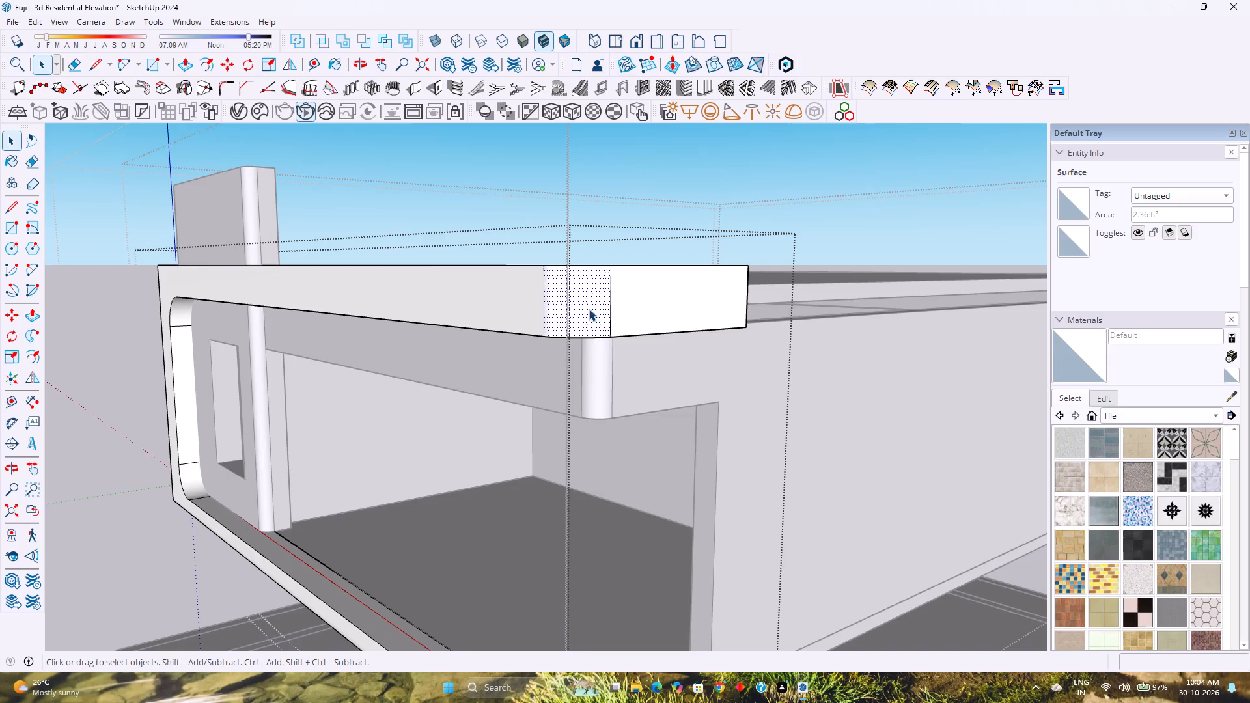
middle_click_drag(597, 309, 410, 346)
middle_click_drag(413, 359, 536, 376)
middle_click(536, 376)
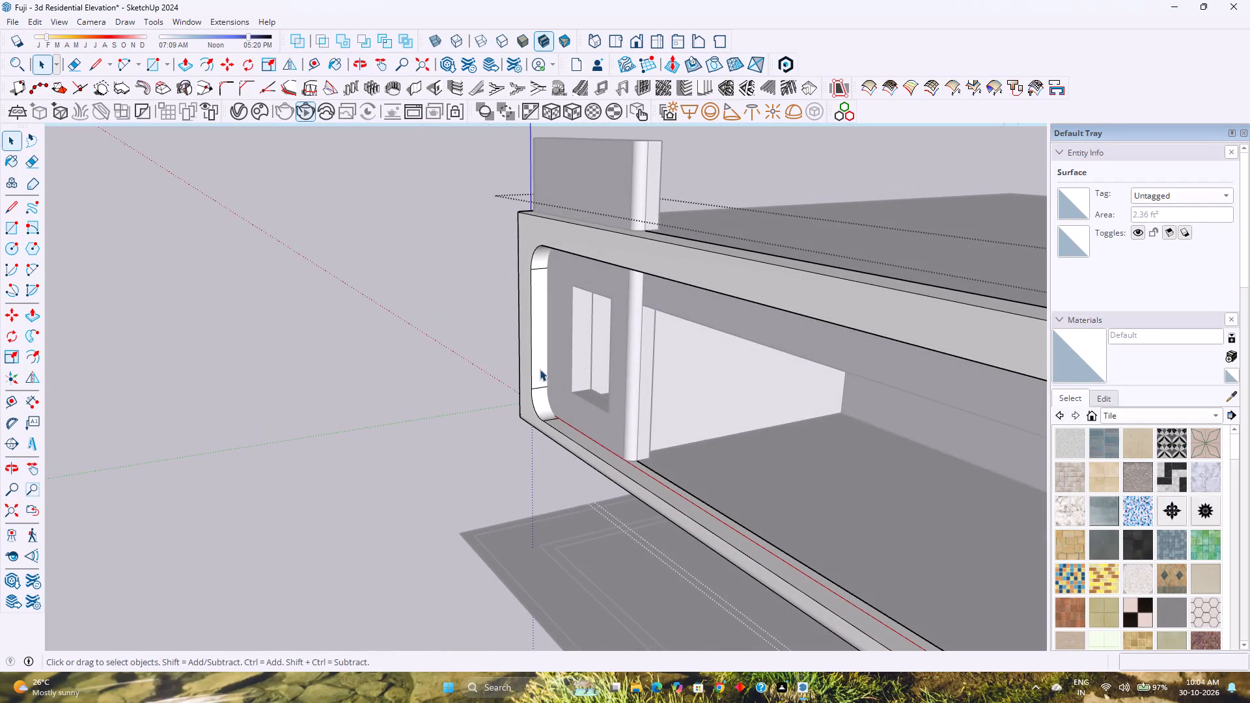
middle_click_drag(568, 342, 369, 333, "shift")
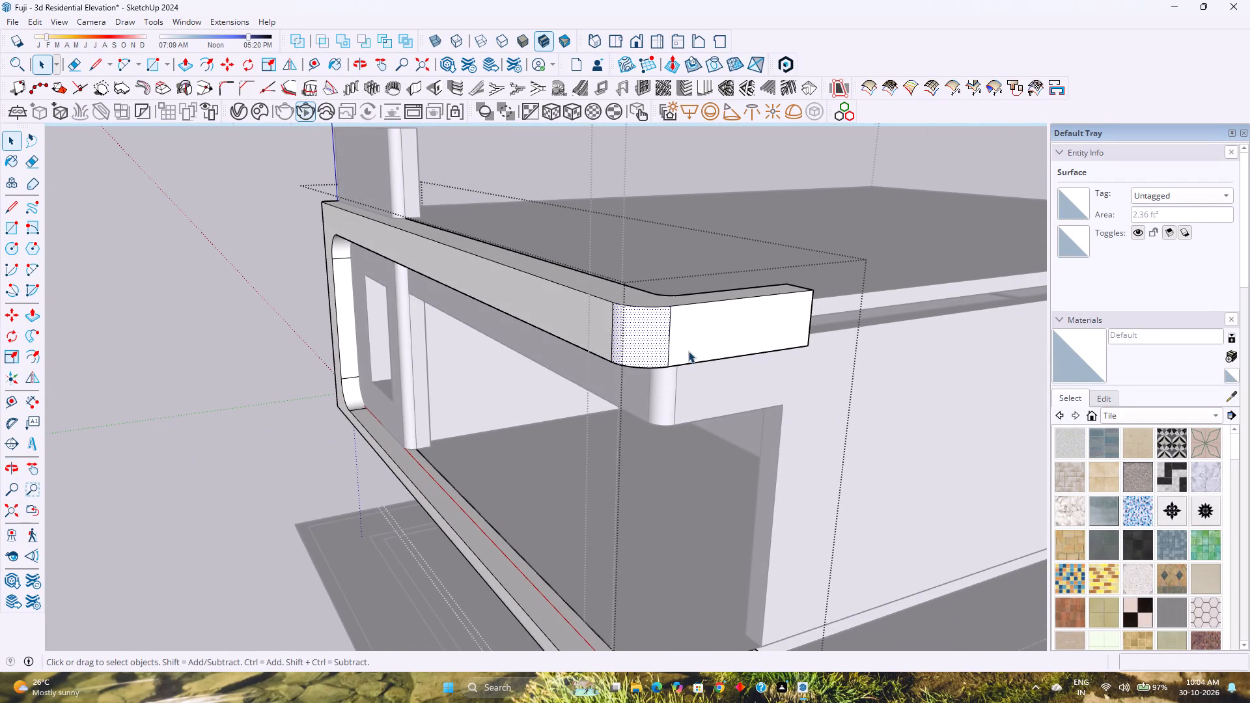
left_click(706, 359)
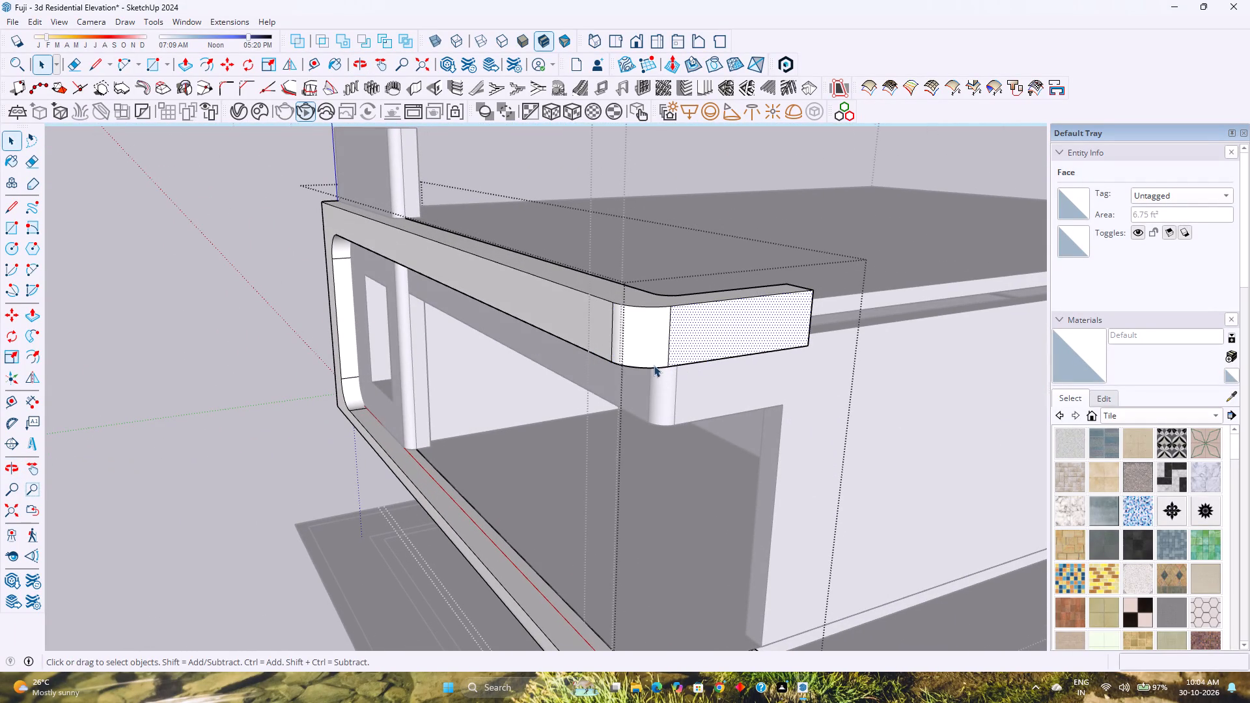
left_click(651, 366)
left_click(691, 363, "ctrl")
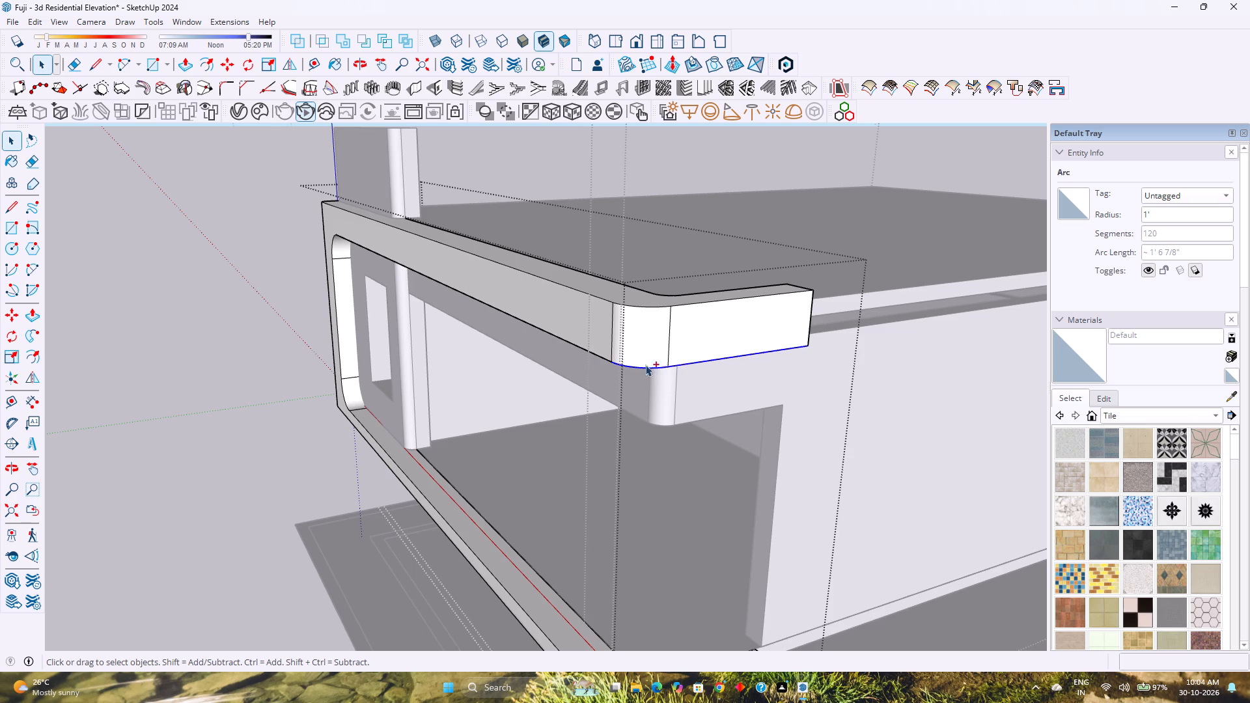
left_click(577, 346, "ctrl")
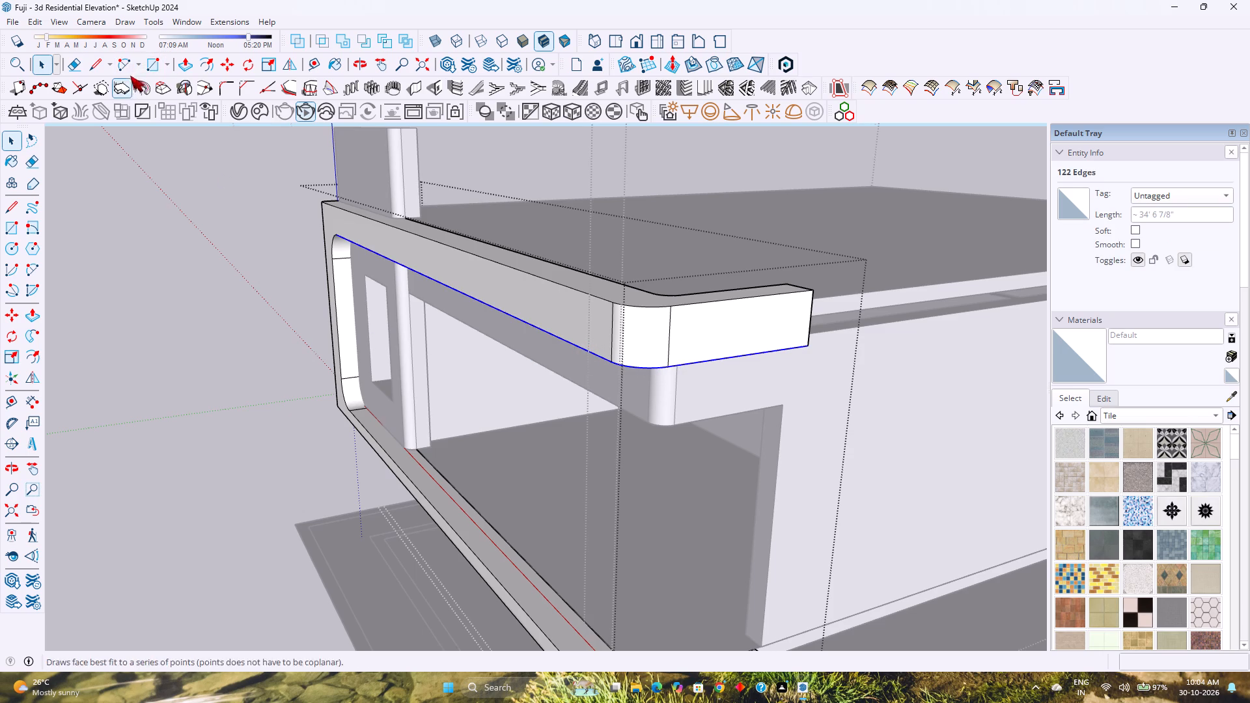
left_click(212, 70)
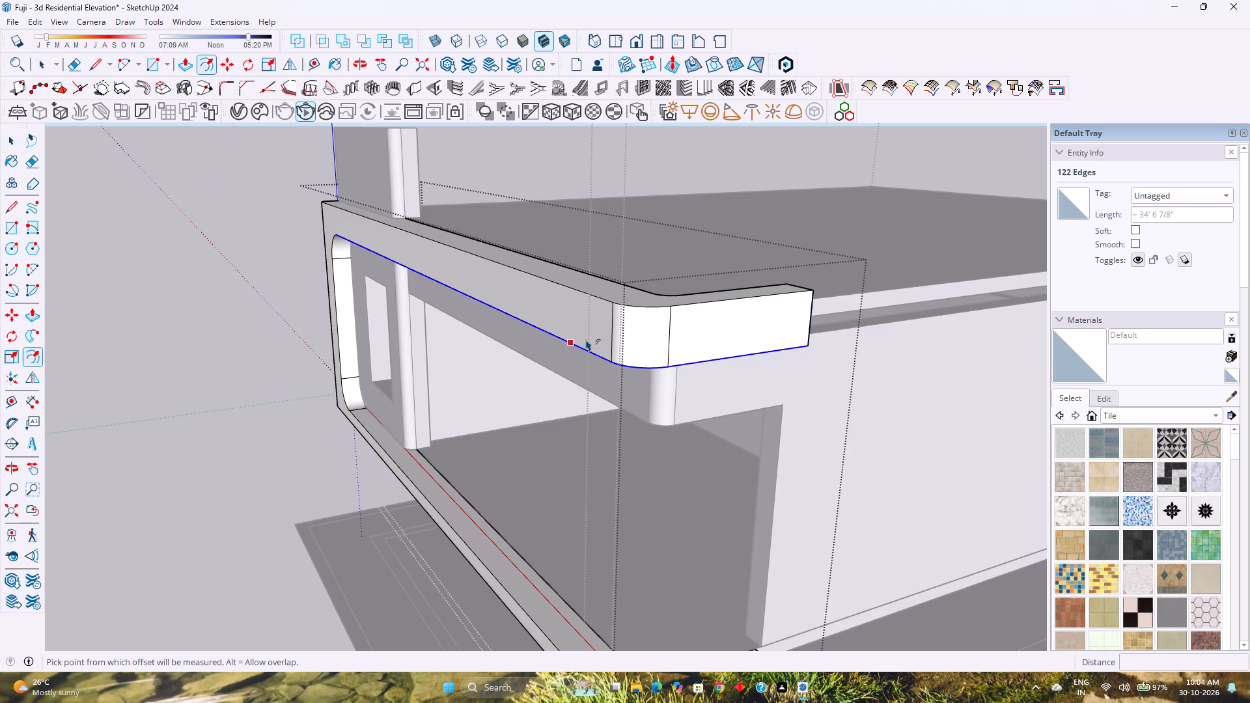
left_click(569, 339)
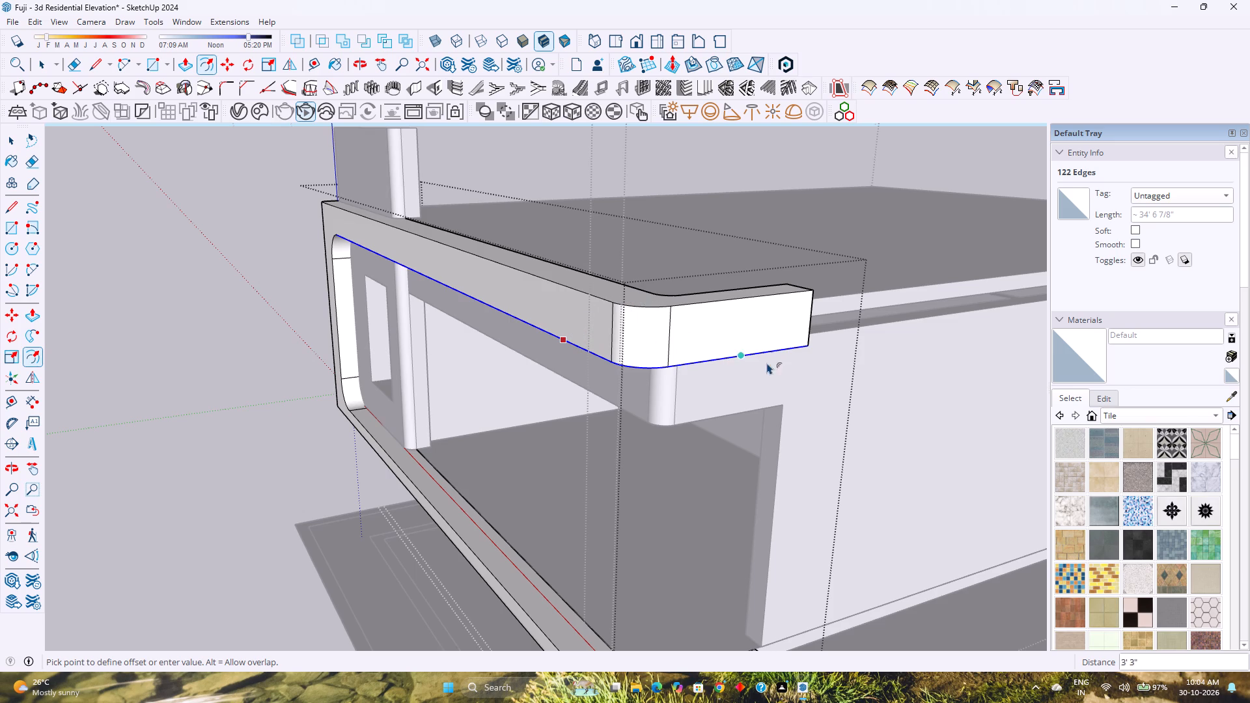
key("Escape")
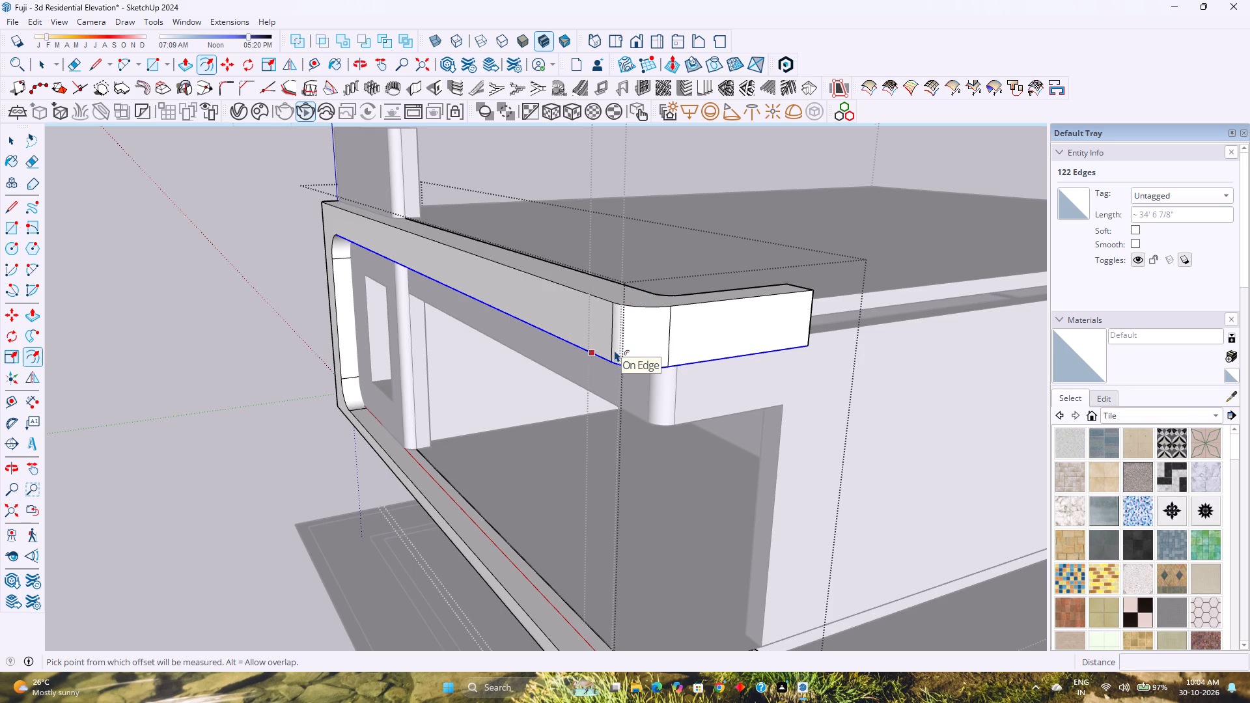
Copy the selected edges straight up 9" to the beam's mid-height, starting from the lower end corner of the side face.
key("n")
key("m")
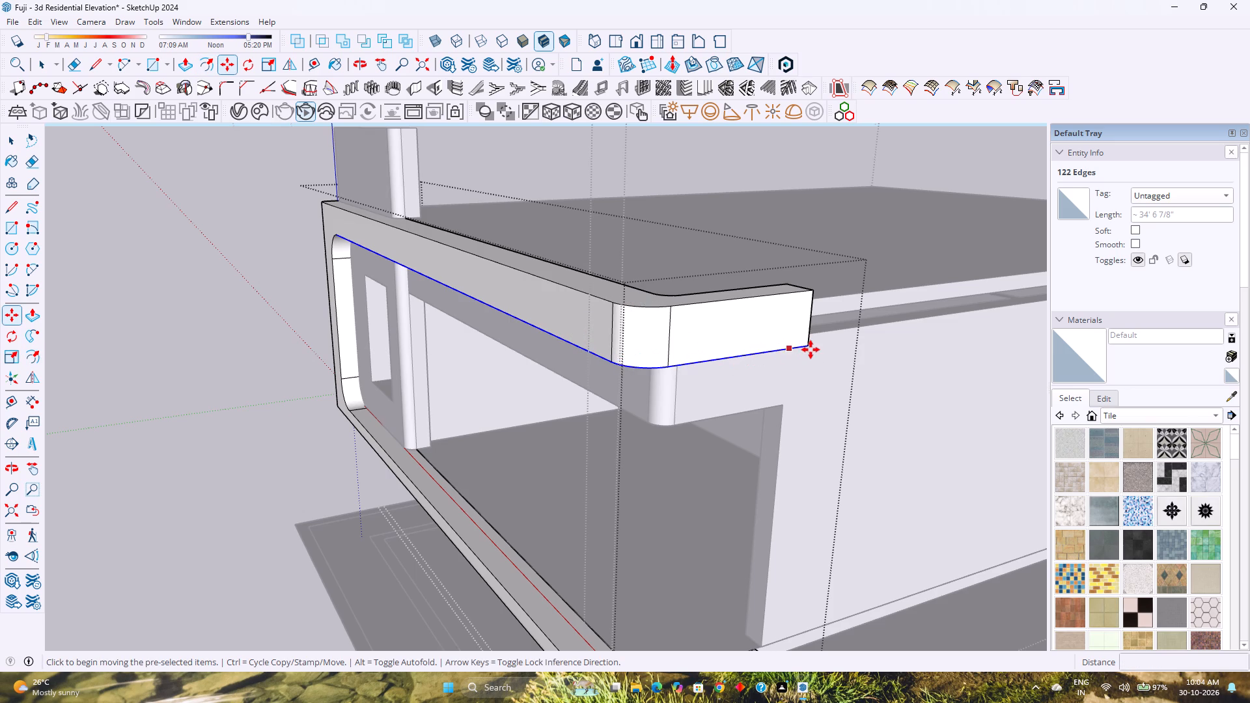
left_click(811, 347)
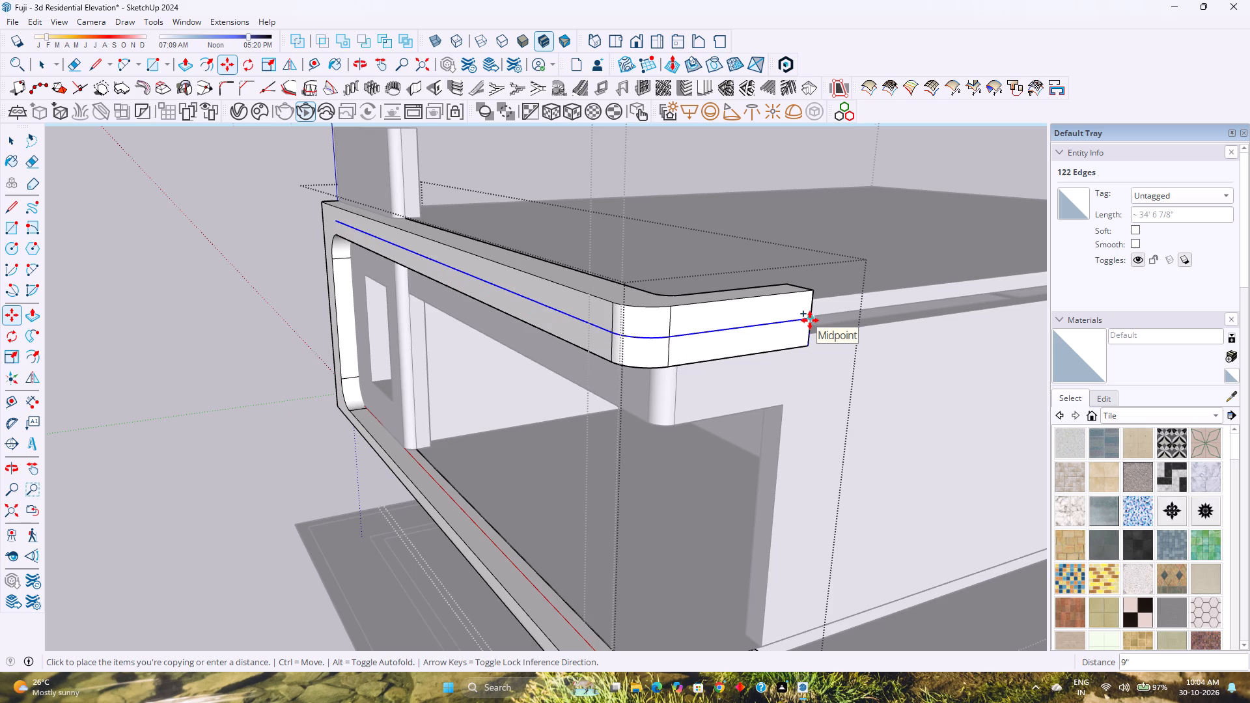
scroll(810, 320, "up", 6)
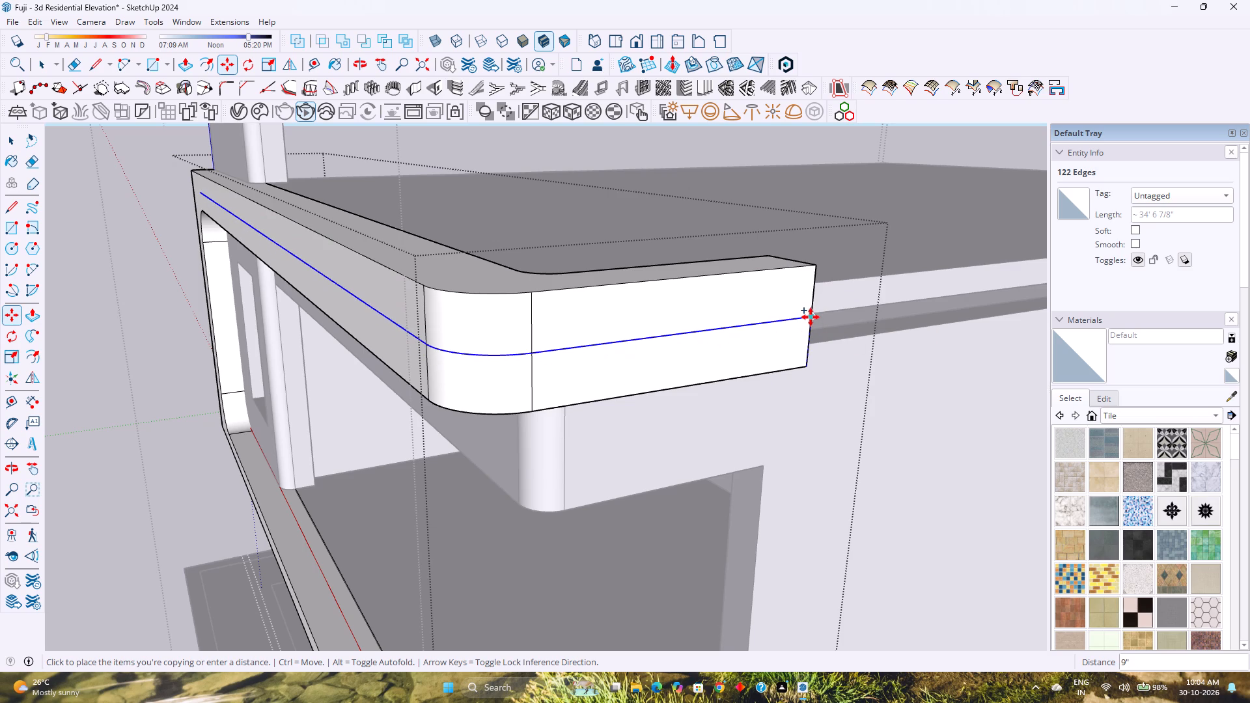
left_click(811, 317)
Move the copied edge line straight down by 0.5".
left_click(814, 315)
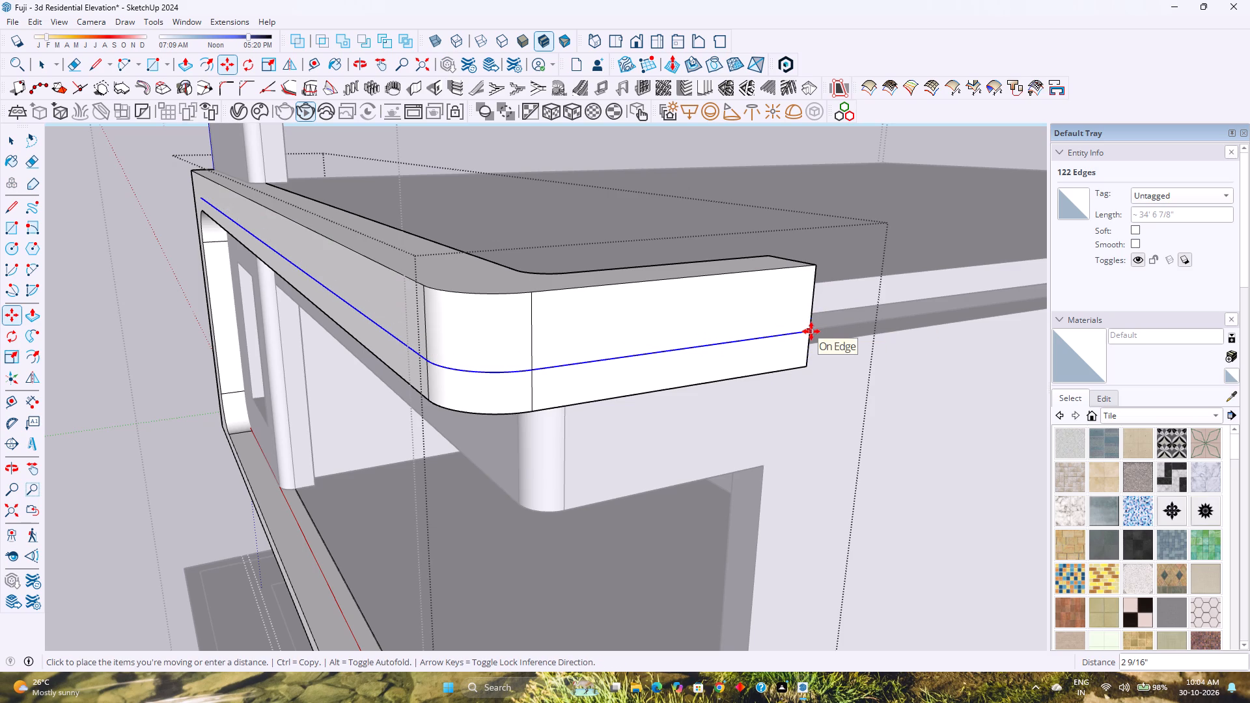
key("Up")
type("0.5")
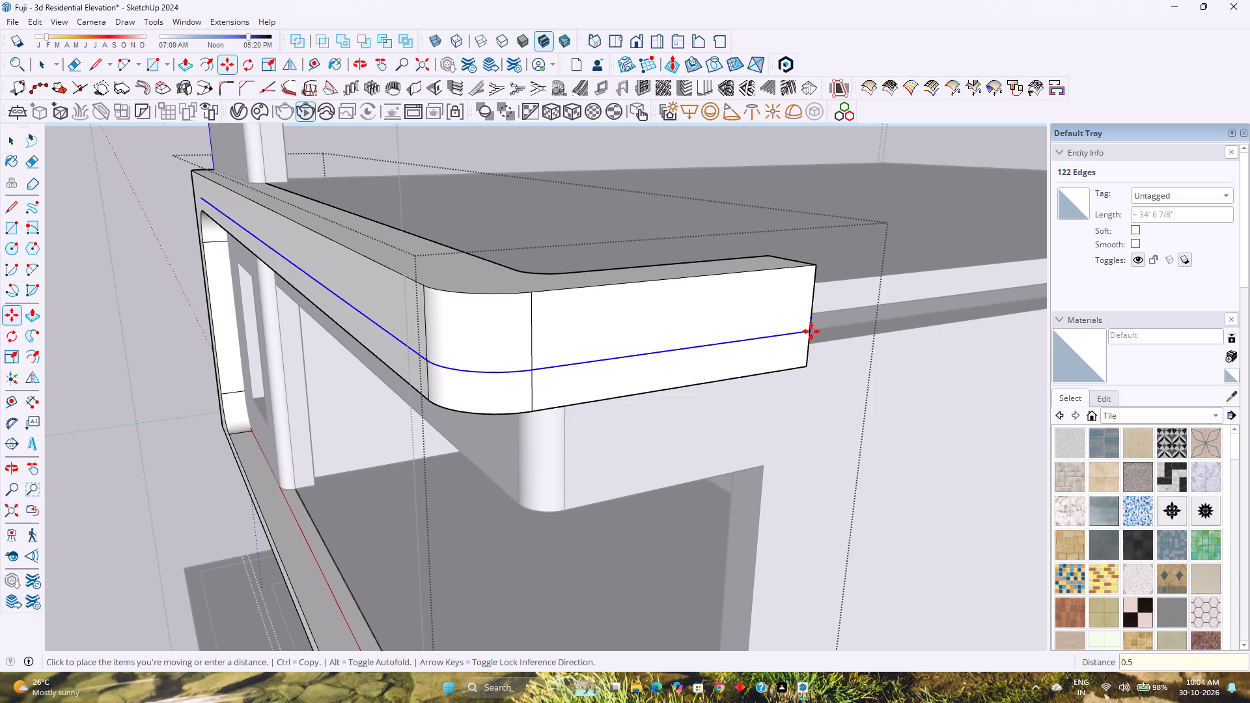
key("Return")
Copy the shifted edge line straight up by 1" to form a narrow band around the top beam.
left_click(812, 318)
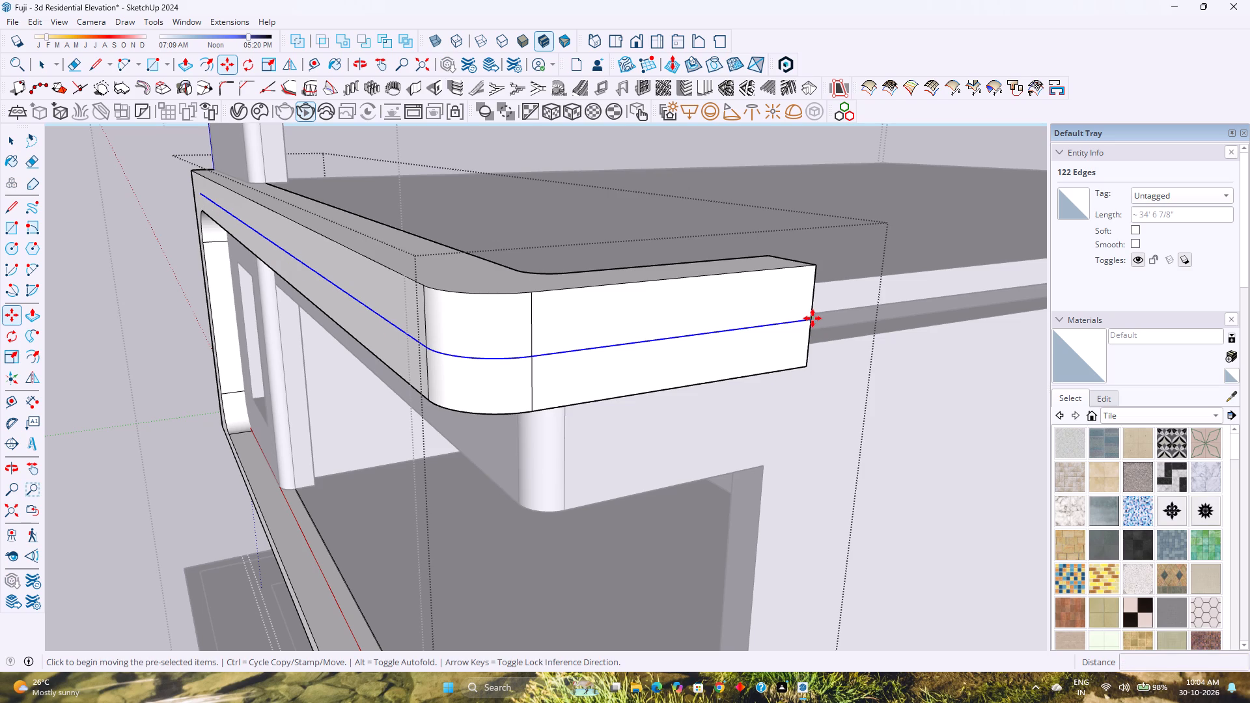
key("Up")
key("1")
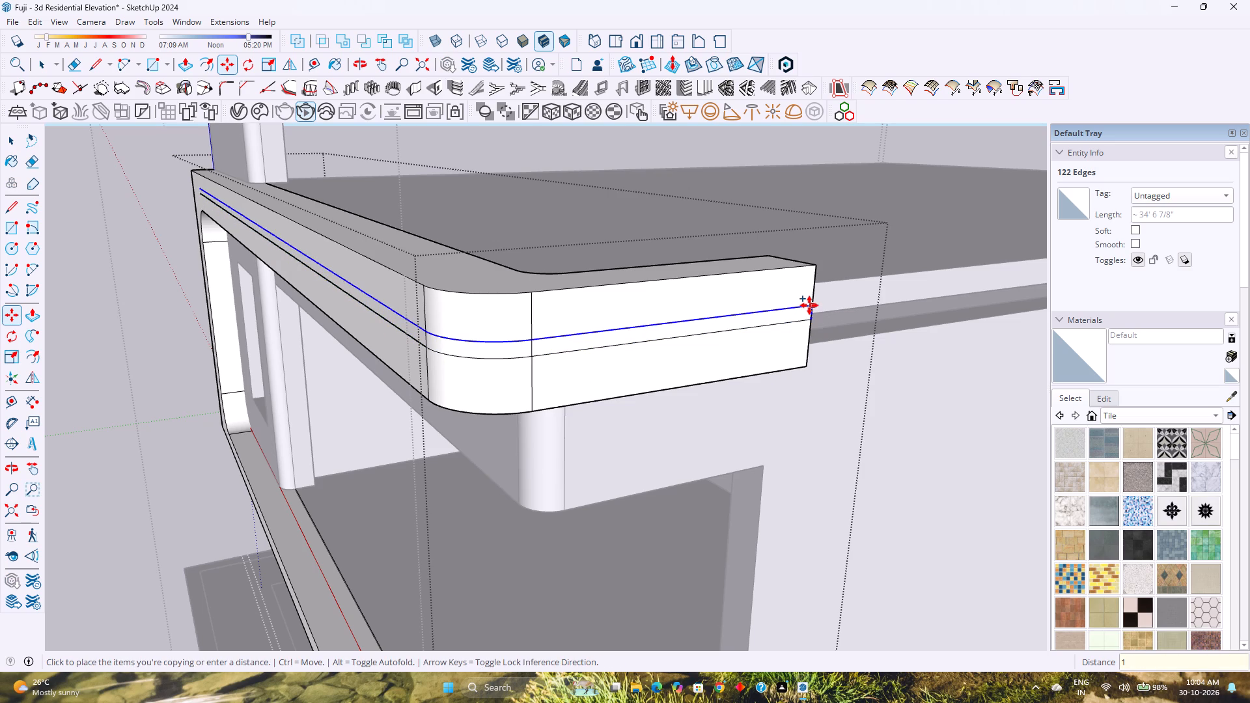
key("Return")
key("space")
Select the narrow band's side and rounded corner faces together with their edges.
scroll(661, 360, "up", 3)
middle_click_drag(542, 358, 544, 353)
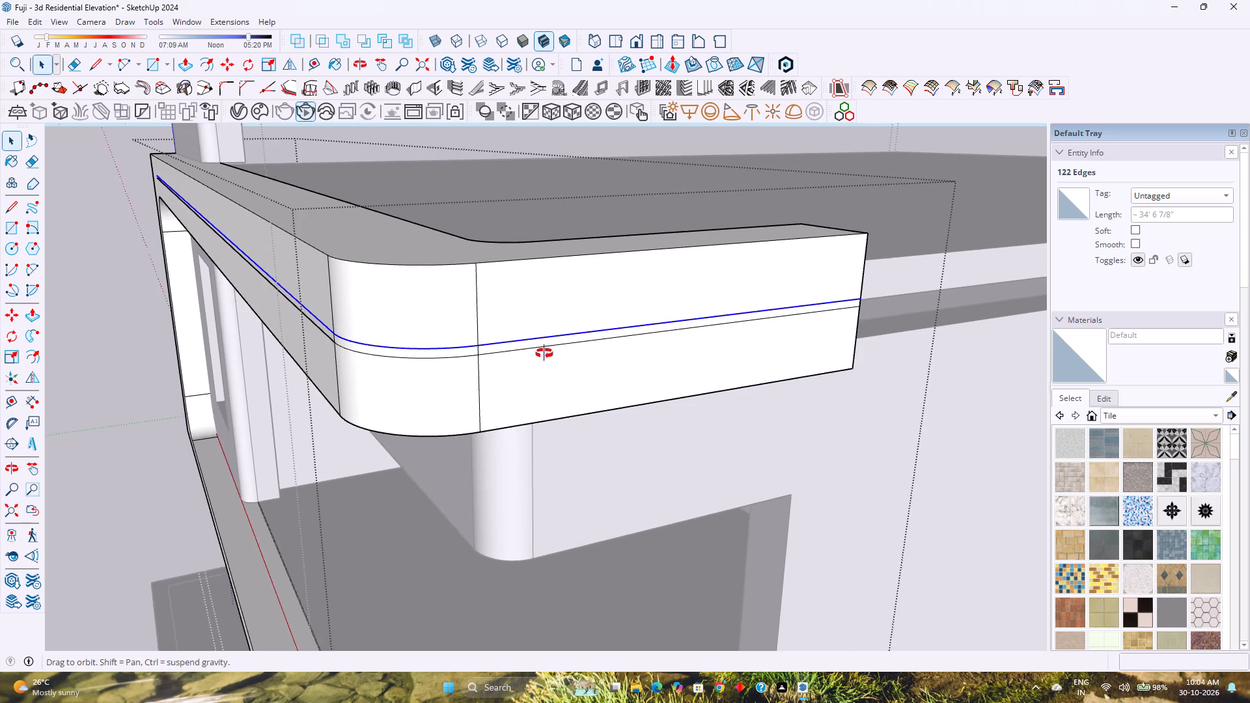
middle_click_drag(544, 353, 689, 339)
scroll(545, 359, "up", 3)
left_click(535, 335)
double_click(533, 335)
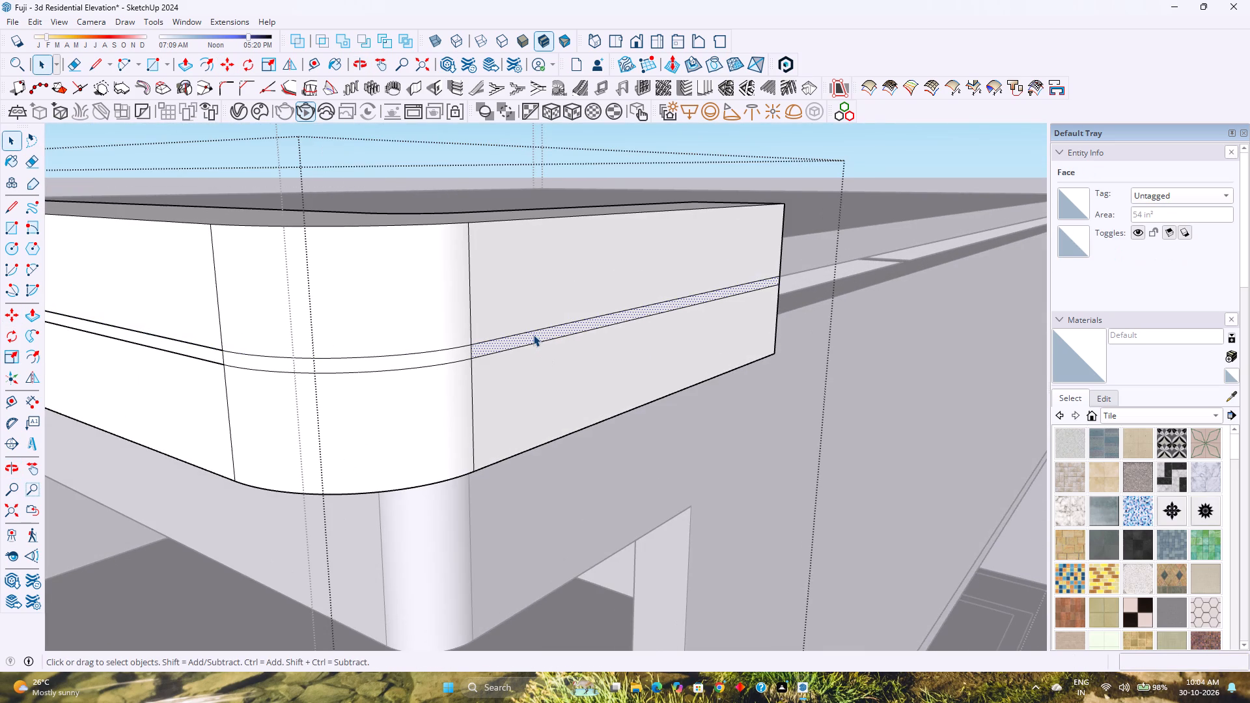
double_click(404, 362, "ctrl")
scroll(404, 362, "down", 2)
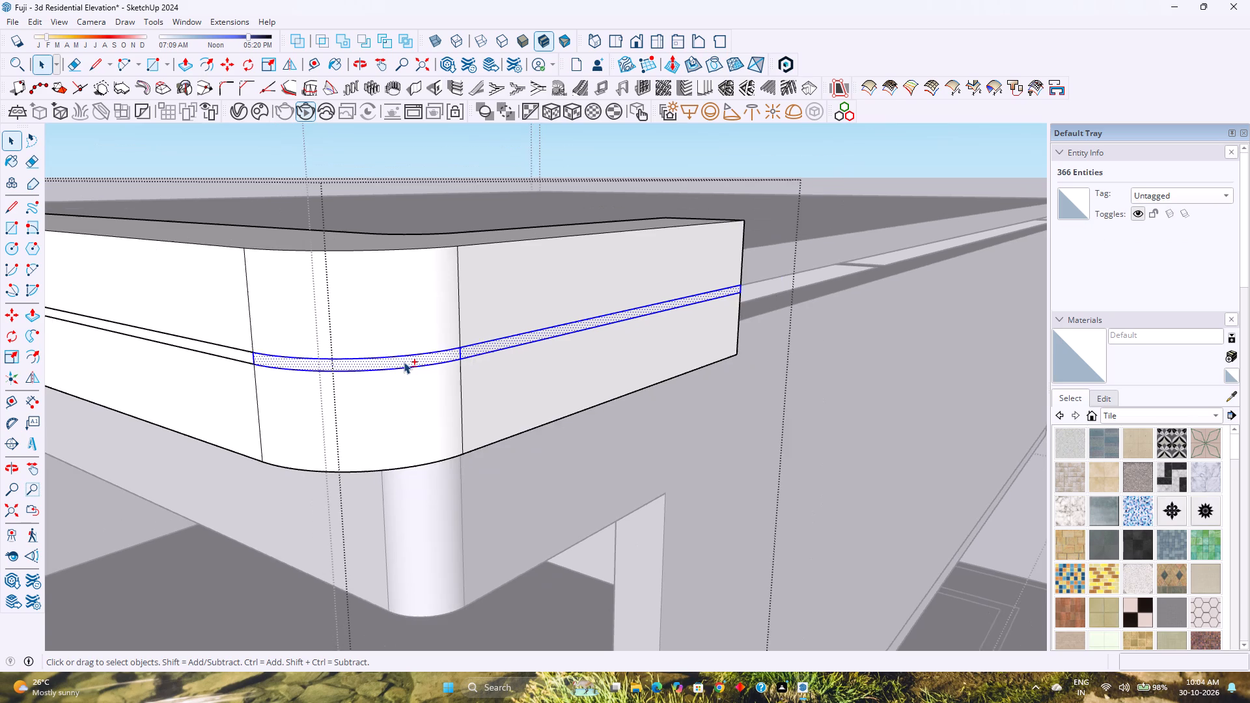
Draw a vertical line across the narrow band on the beam's front face, in line with the rounded end of the window wall.
middle_click_drag(335, 383, 719, 371, "shift")
scroll(597, 342, "down", 4)
middle_click_drag(421, 369, 697, 381, "shift")
middle_click(698, 381, "shift")
scroll(697, 379, "down", 3)
scroll(561, 378, "down", 1)
middle_click_drag(561, 378, 722, 367)
middle_click(722, 367)
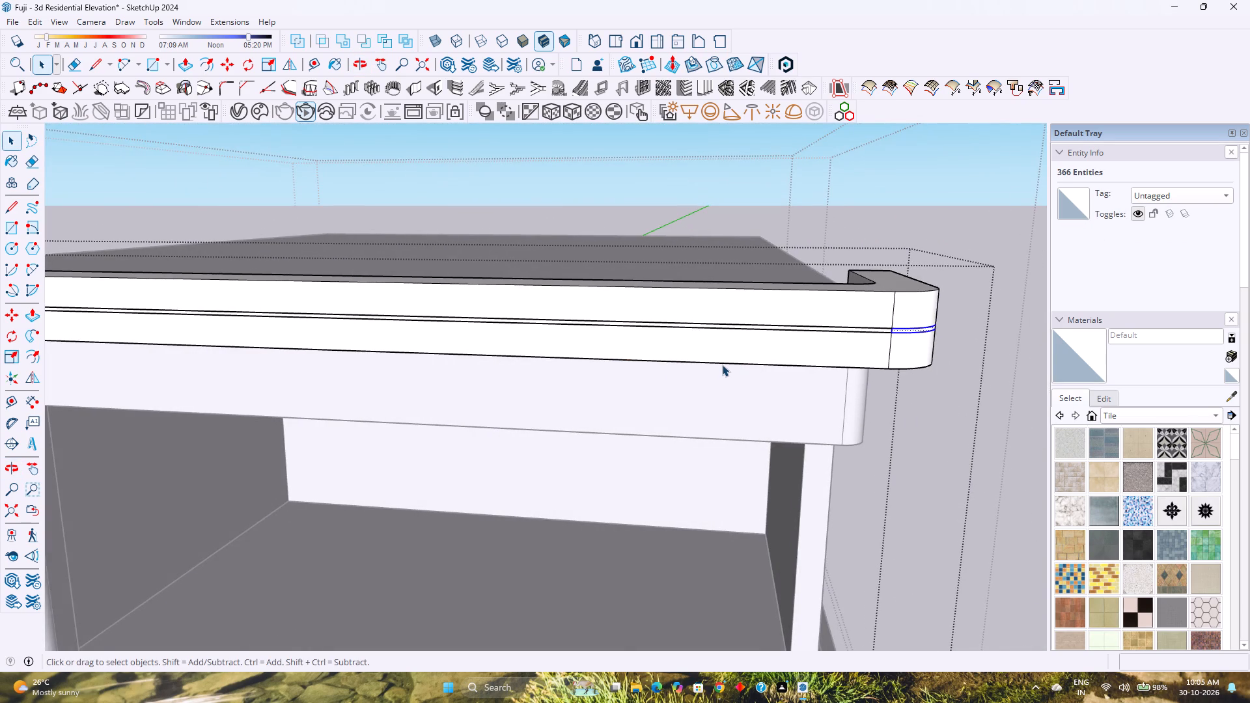
scroll(722, 365, "down", 2)
middle_click_drag(570, 355, 721, 347, "shift")
middle_click_drag(300, 329, 359, 321)
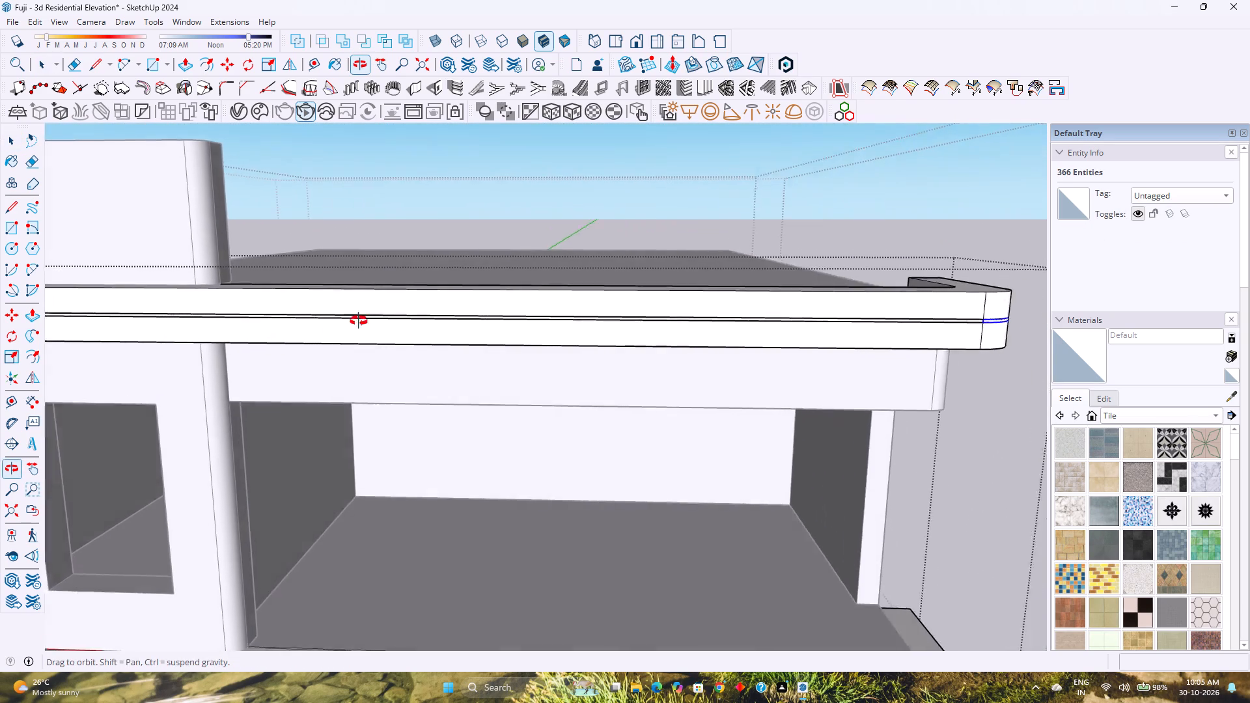
middle_click_drag(359, 321, 461, 310)
left_click(89, 64)
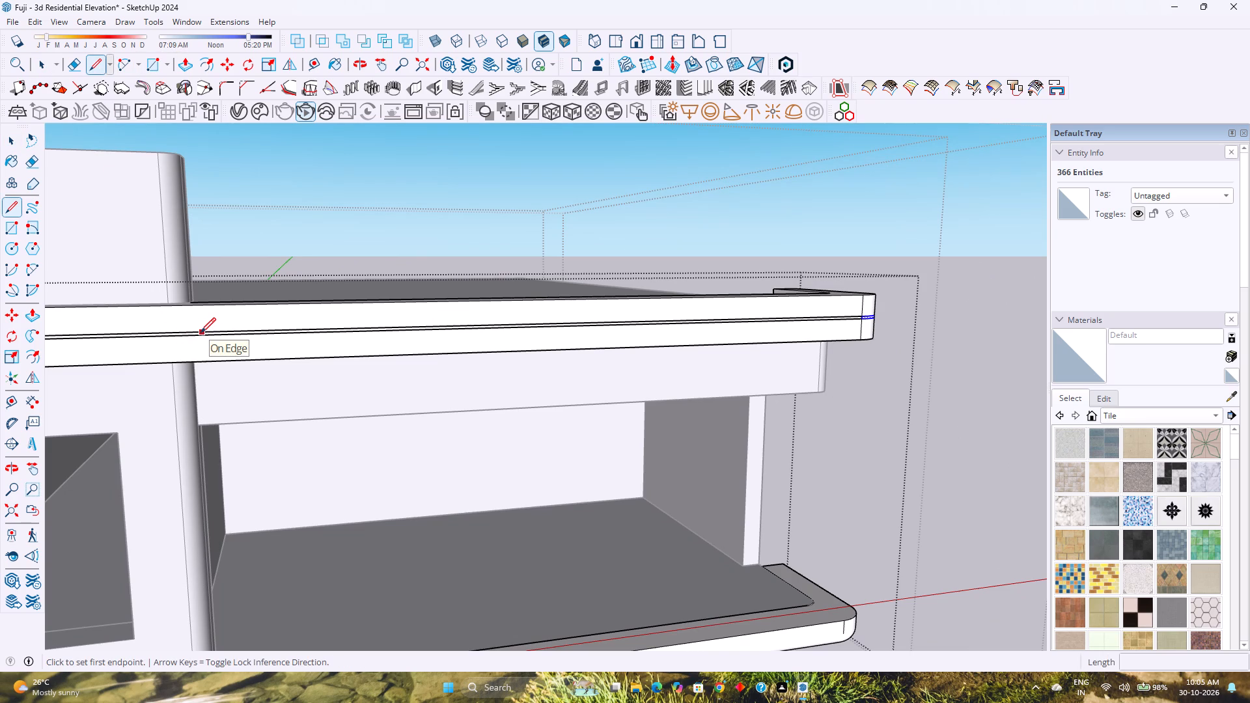
scroll(201, 333, "up", 2)
left_click(199, 333)
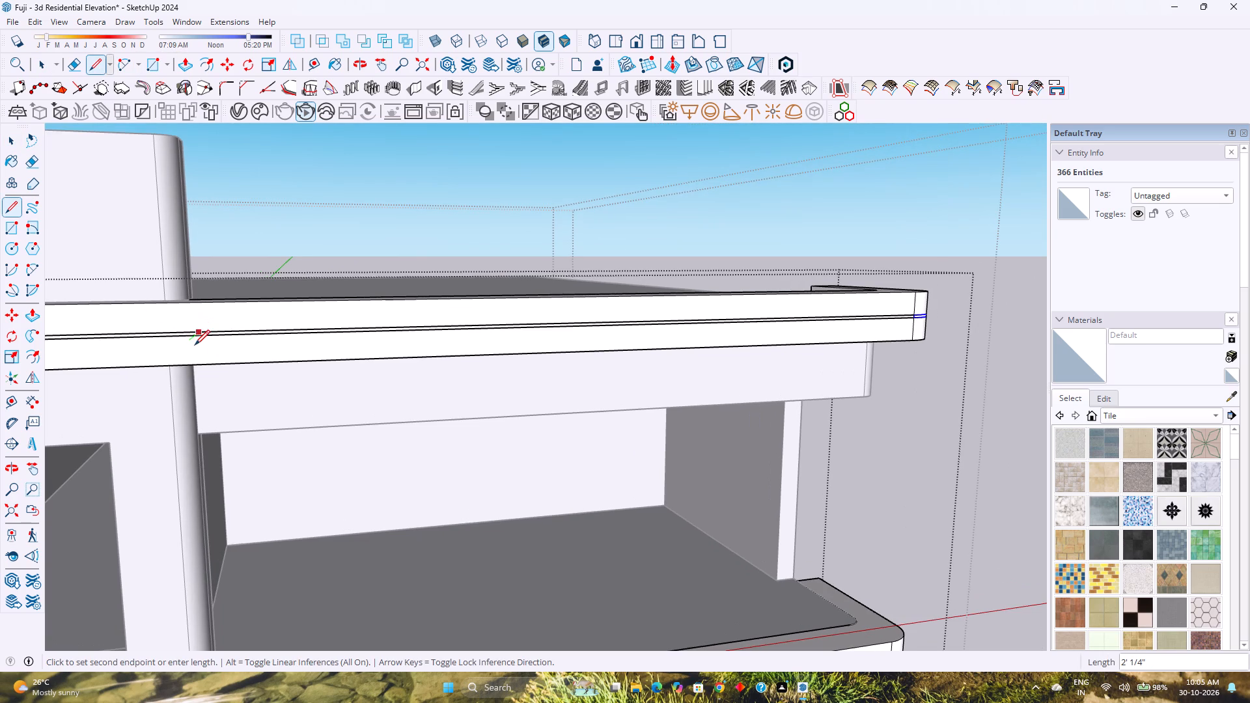
scroll(195, 345, "up", 7)
key("Up")
scroll(194, 340, "up", 7)
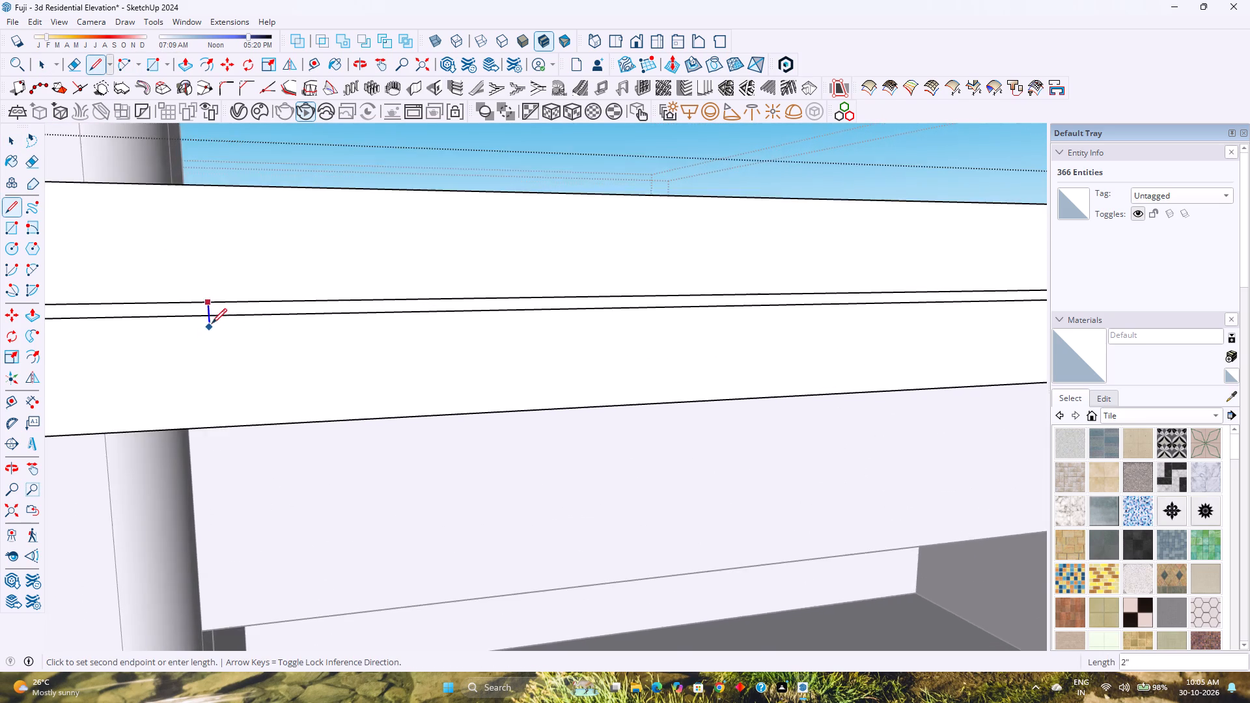
scroll(212, 320, "up", 4)
left_click(210, 316)
key("space")
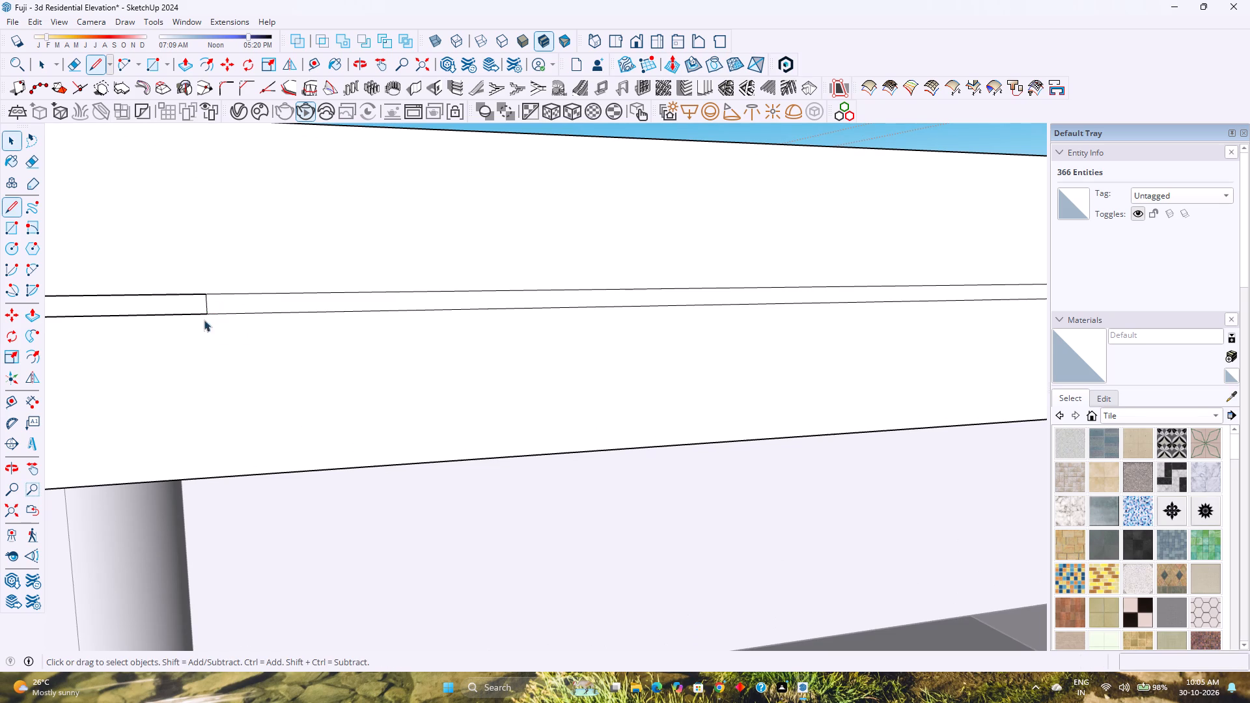
Delete the two band edges on the window side of the new vertical line.
left_click(183, 315)
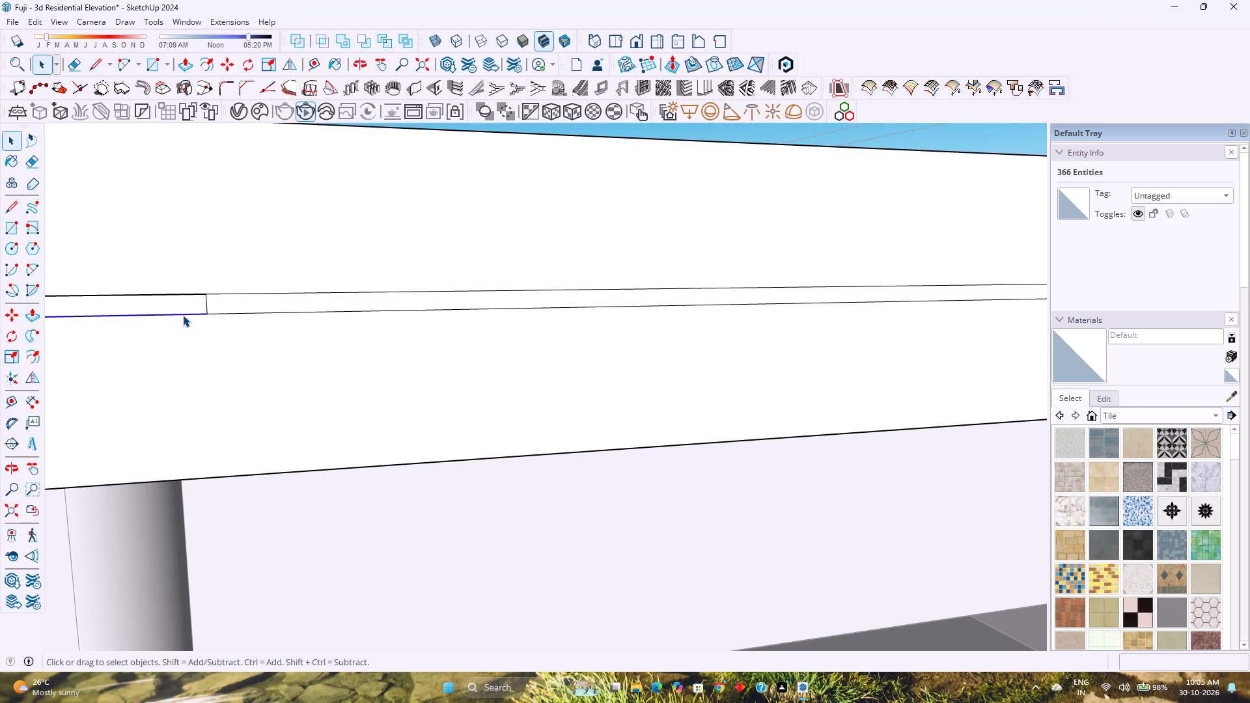
key("Delete")
left_click(162, 296)
key("Delete")
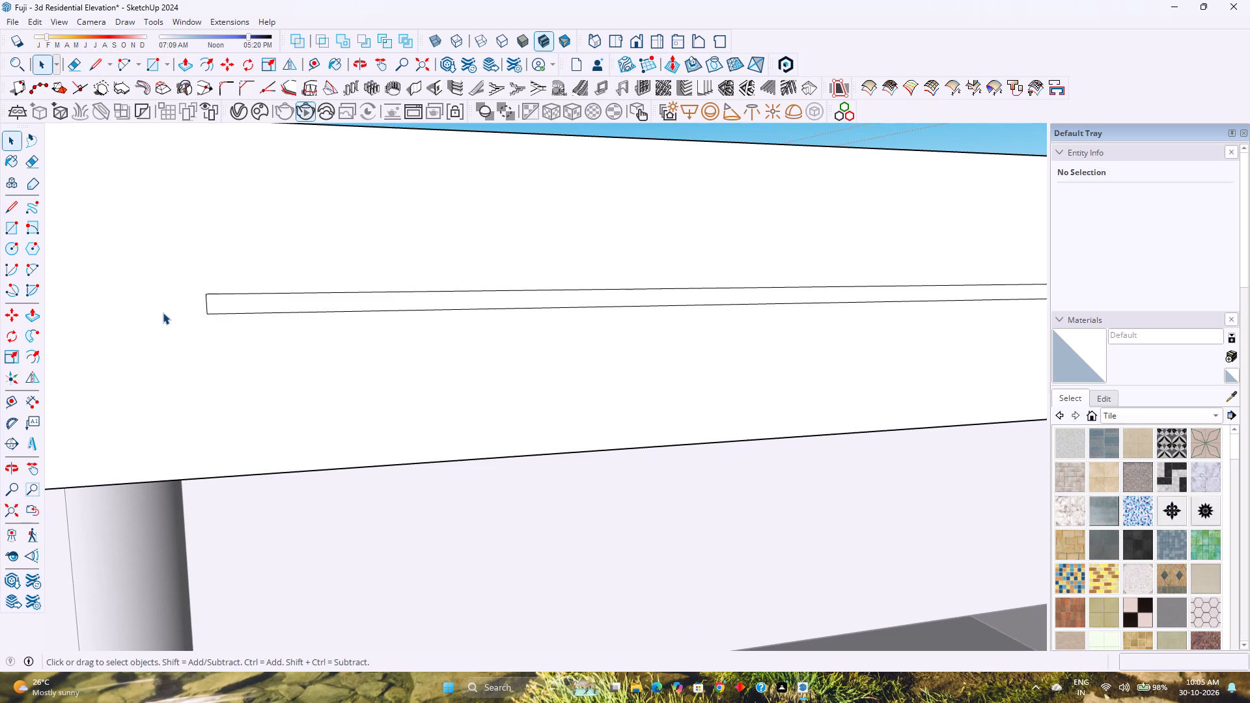
Group the narrow band's front, rounded corner and side faces together with their edges on the frame's top beam.
scroll(163, 312, "down", 8)
middle_click_drag(305, 323, 190, 313)
scroll(191, 313, "down", 6)
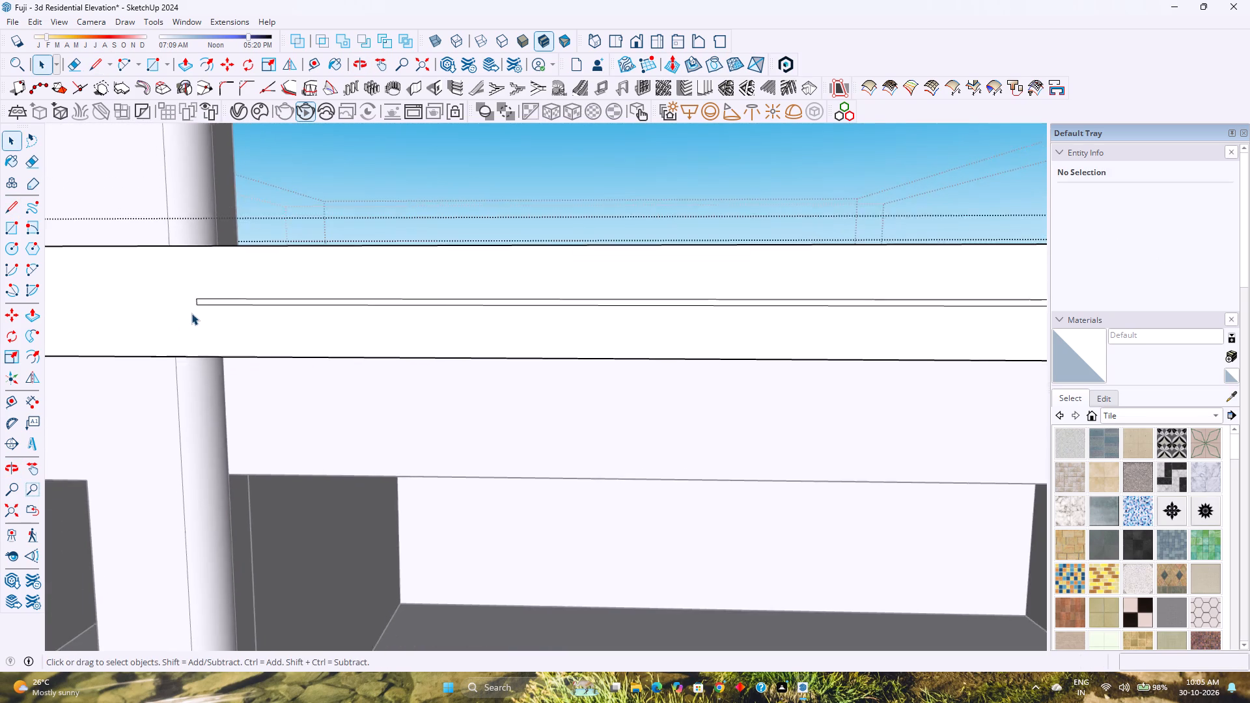
scroll(191, 313, "down", 8)
middle_click_drag(508, 325, 261, 335)
middle_click_drag(574, 346, 495, 336, "shift")
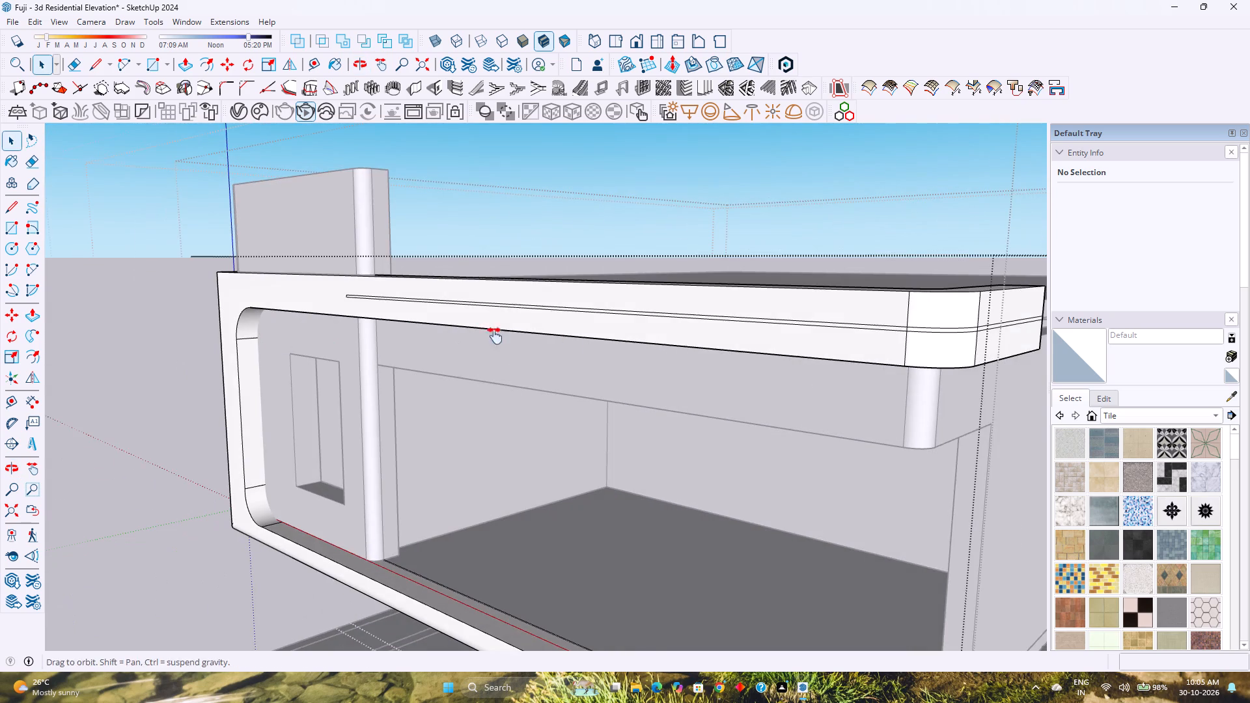
middle_click_drag(495, 336, 348, 340, "shift")
scroll(603, 324, "up", 7)
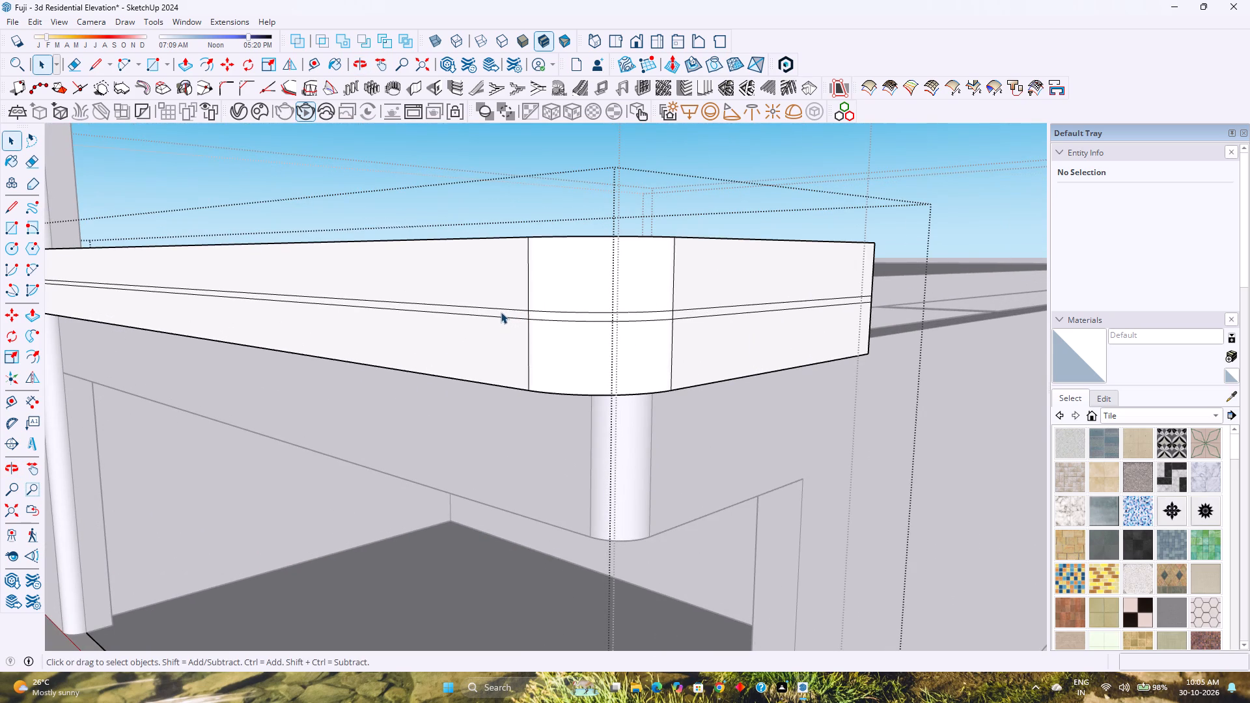
left_click(501, 312)
left_click(501, 312)
double_click(578, 318, "ctrl")
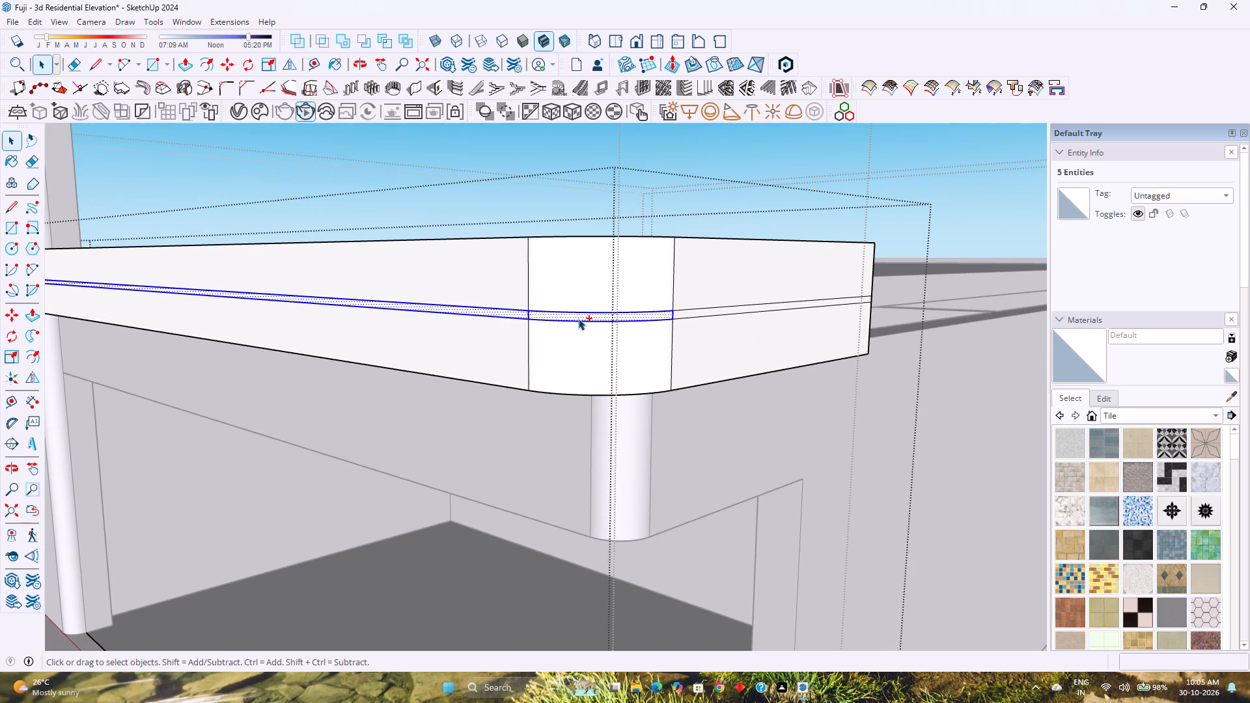
double_click(697, 312, "ctrl")
right_click(697, 312)
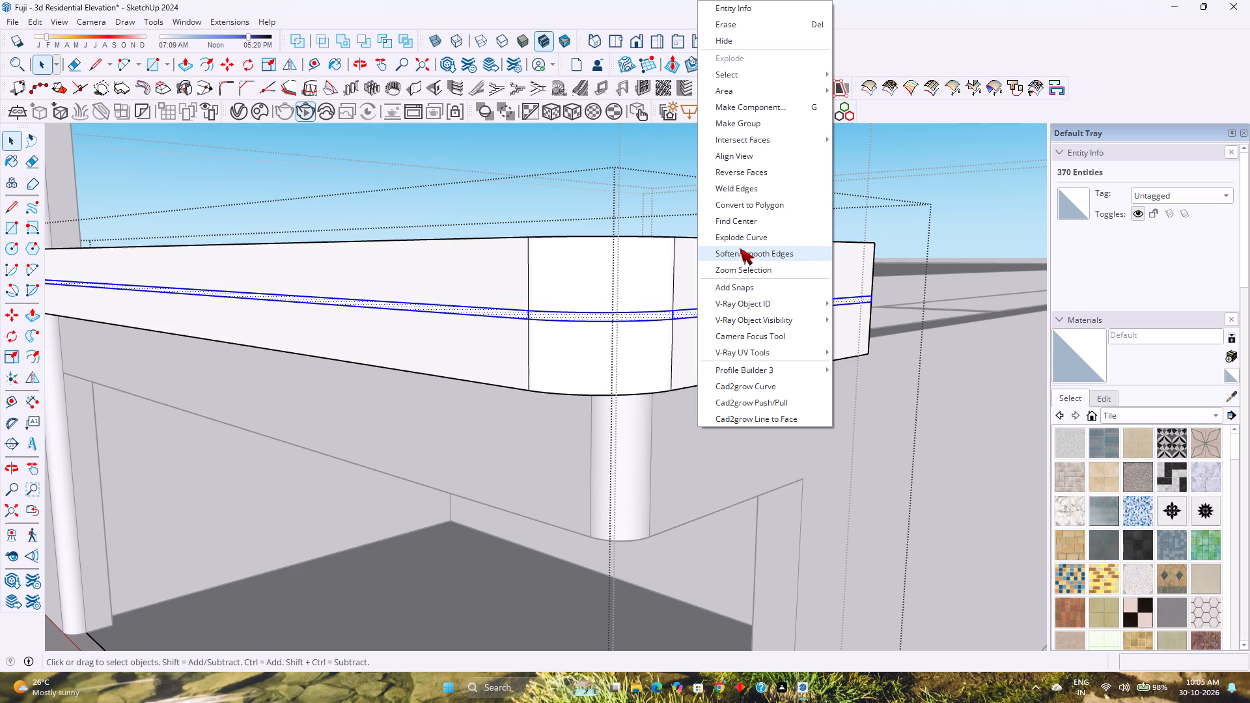
left_click(754, 124)
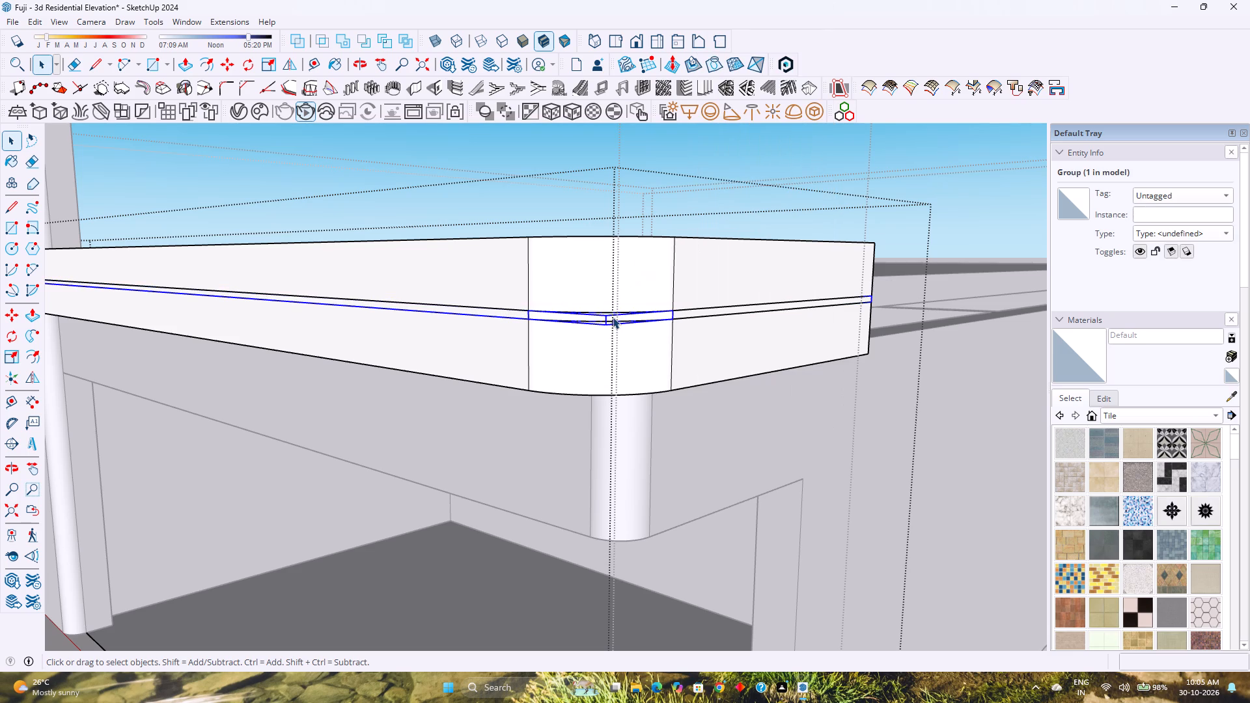
scroll(613, 317, "down", 1)
key("Escape")
Save the model.
scroll(613, 318, "down", 1)
middle_click_drag(604, 344, 743, 357)
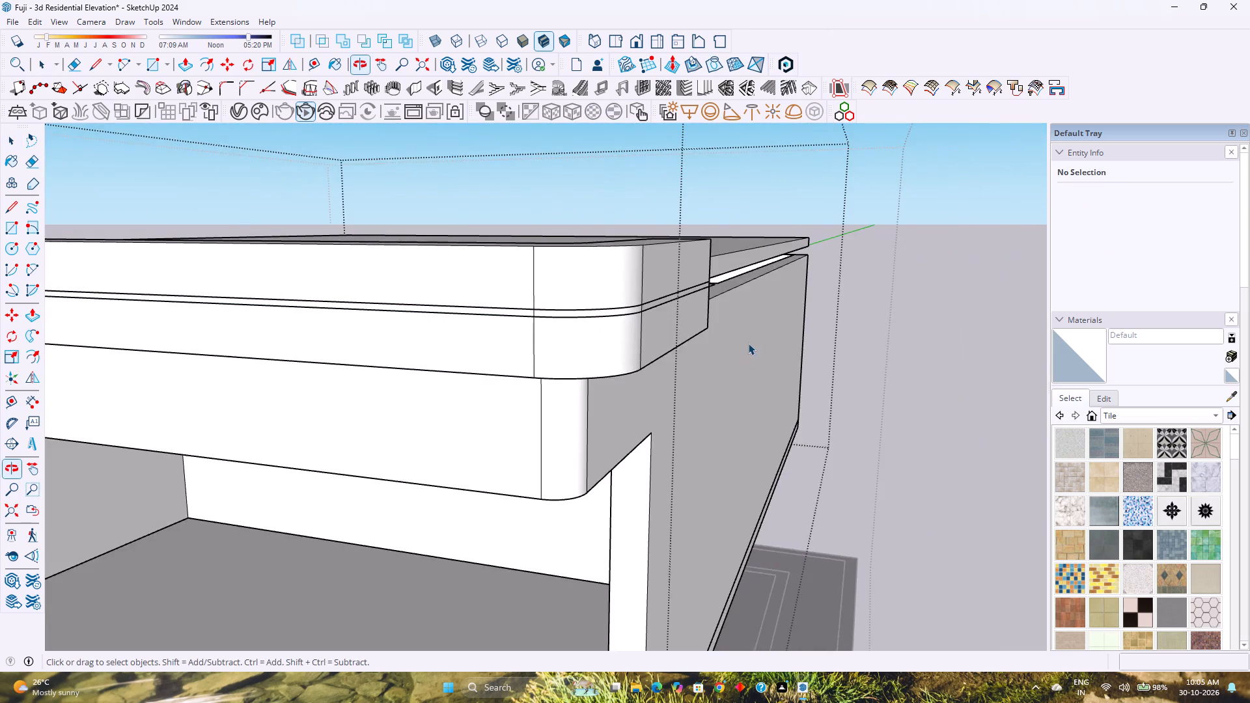
scroll(749, 337, "down", 7)
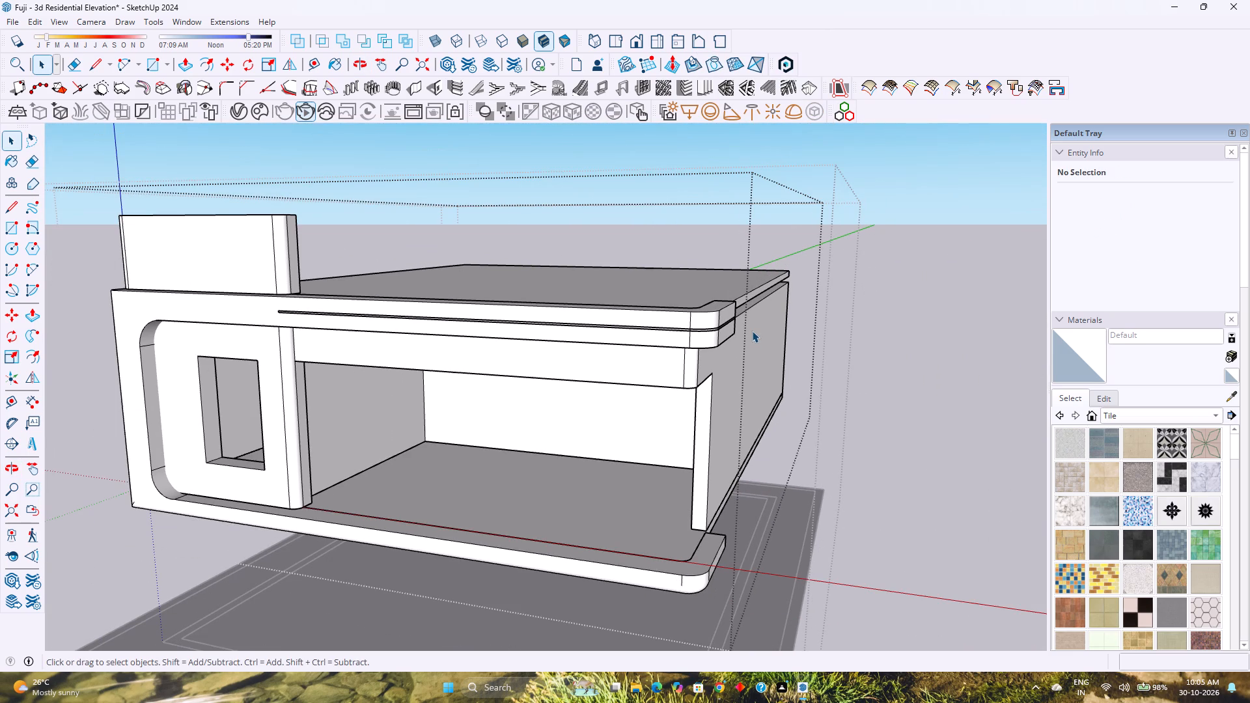
key("ctrl+s")
Inside the roof slab group, push/pull the slab's underside down 6" to meet the top of the walls.
scroll(542, 445, "down", 3)
middle_click_drag(546, 441, 537, 372)
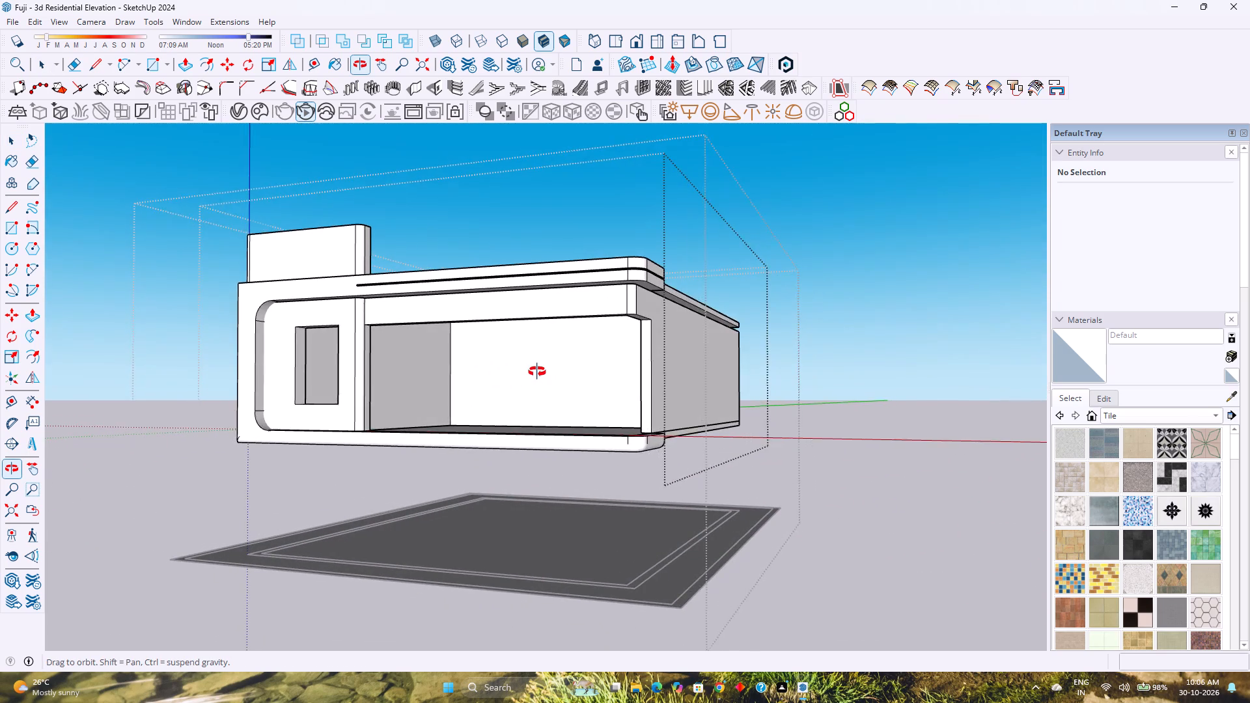
middle_click_drag(537, 372, 525, 378)
middle_click_drag(587, 369, 475, 380)
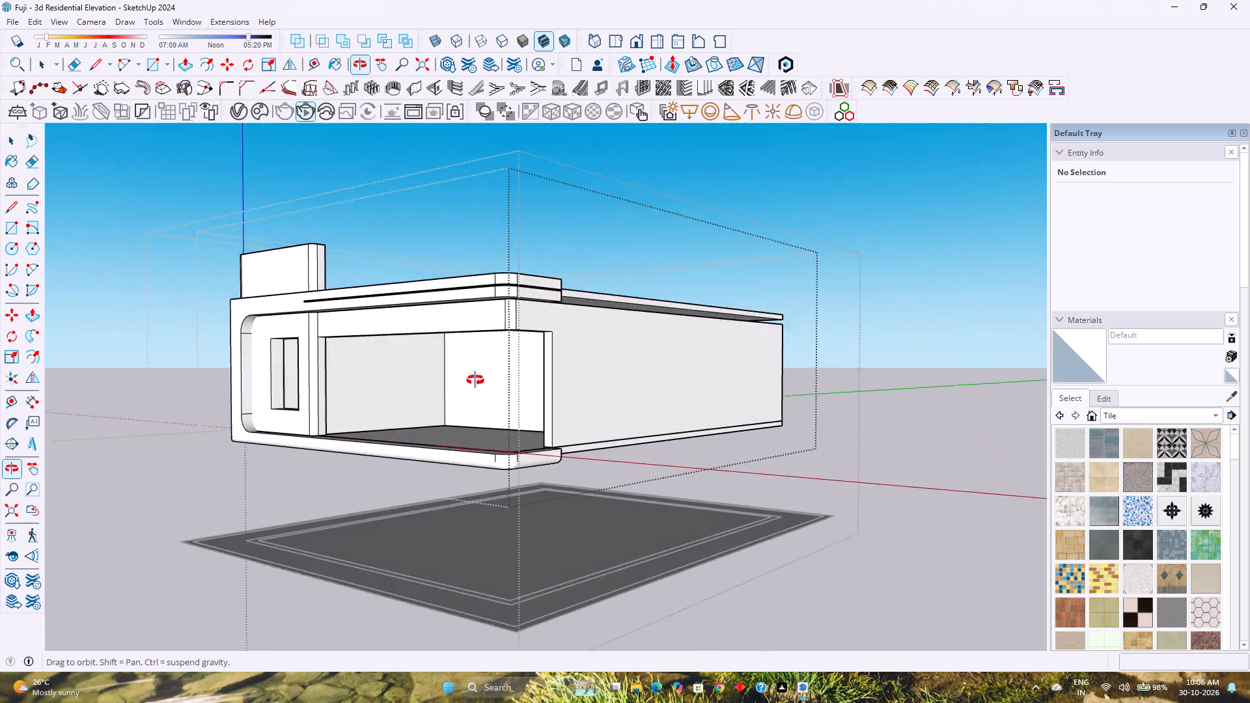
middle_click_drag(475, 380, 260, 411)
scroll(762, 332, "up", 5)
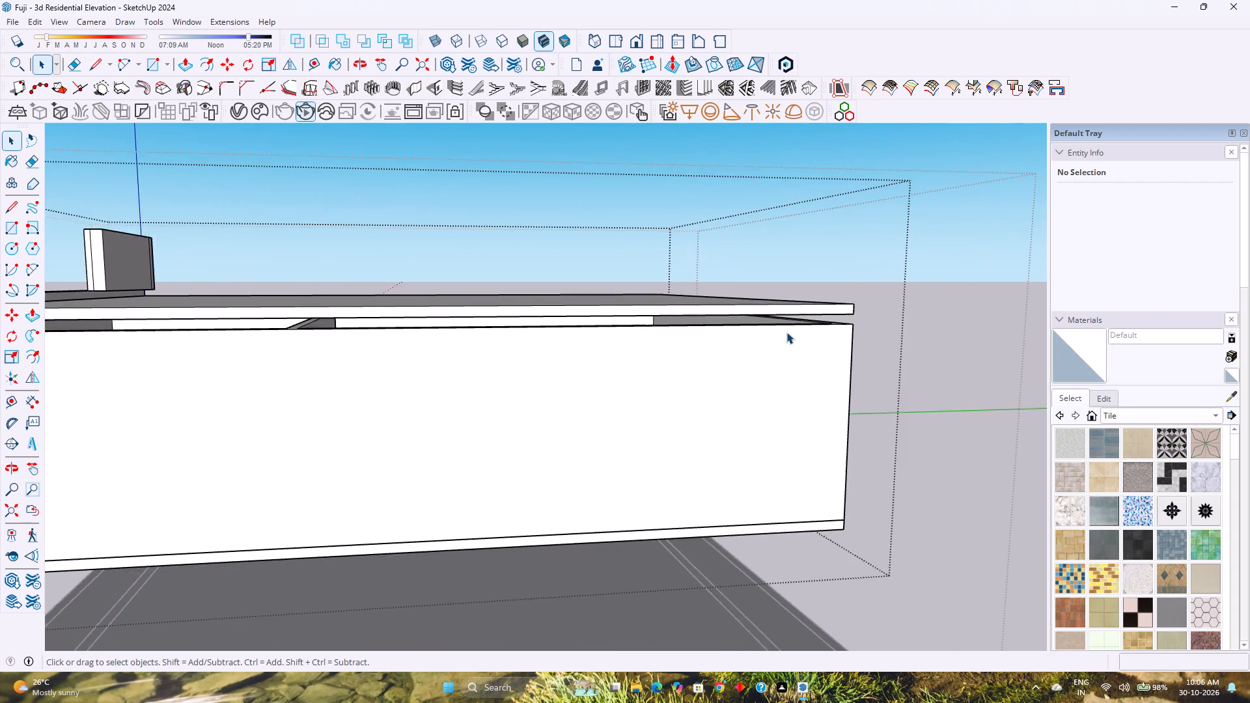
scroll(786, 332, "up", 2)
middle_click_drag(674, 270, 460, 257)
middle_click(460, 257)
scroll(755, 283, "up", 3)
scroll(601, 302, "up", 2)
middle_click_drag(551, 305, 570, 282)
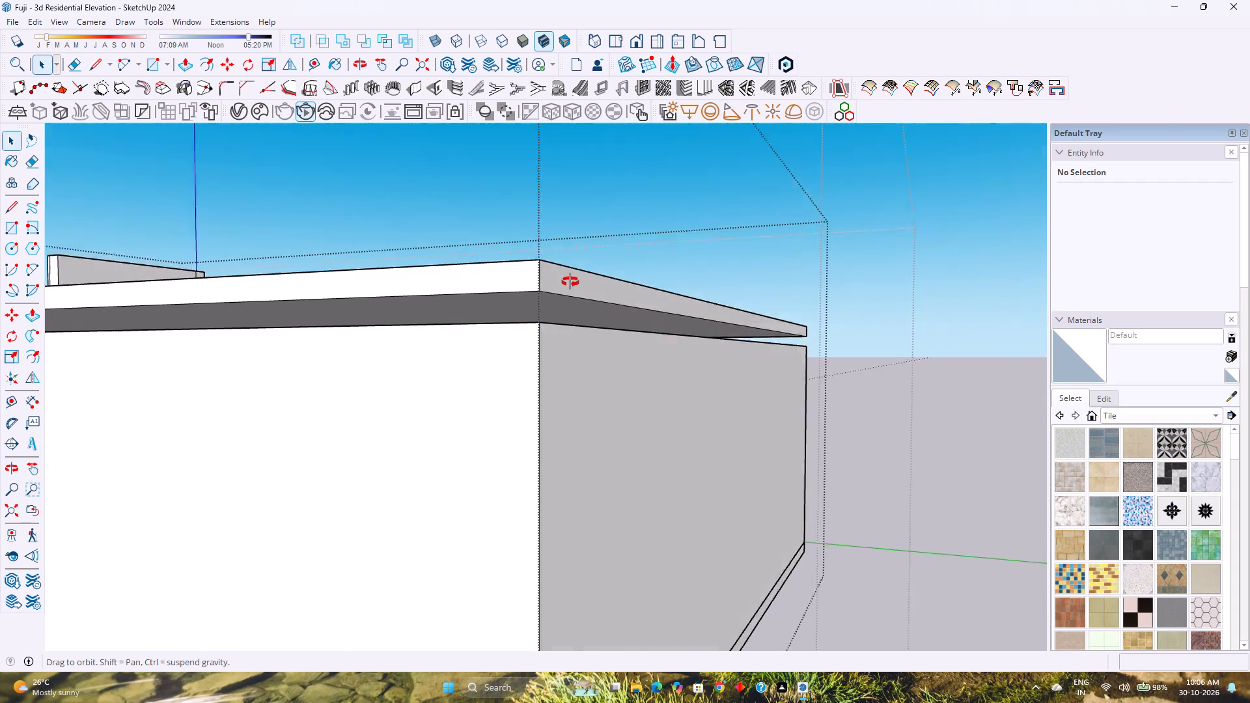
middle_click_drag(570, 282, 581, 276)
scroll(581, 276, "up", 1)
double_click(549, 294)
scroll(549, 294, "up", 2)
left_click(541, 299)
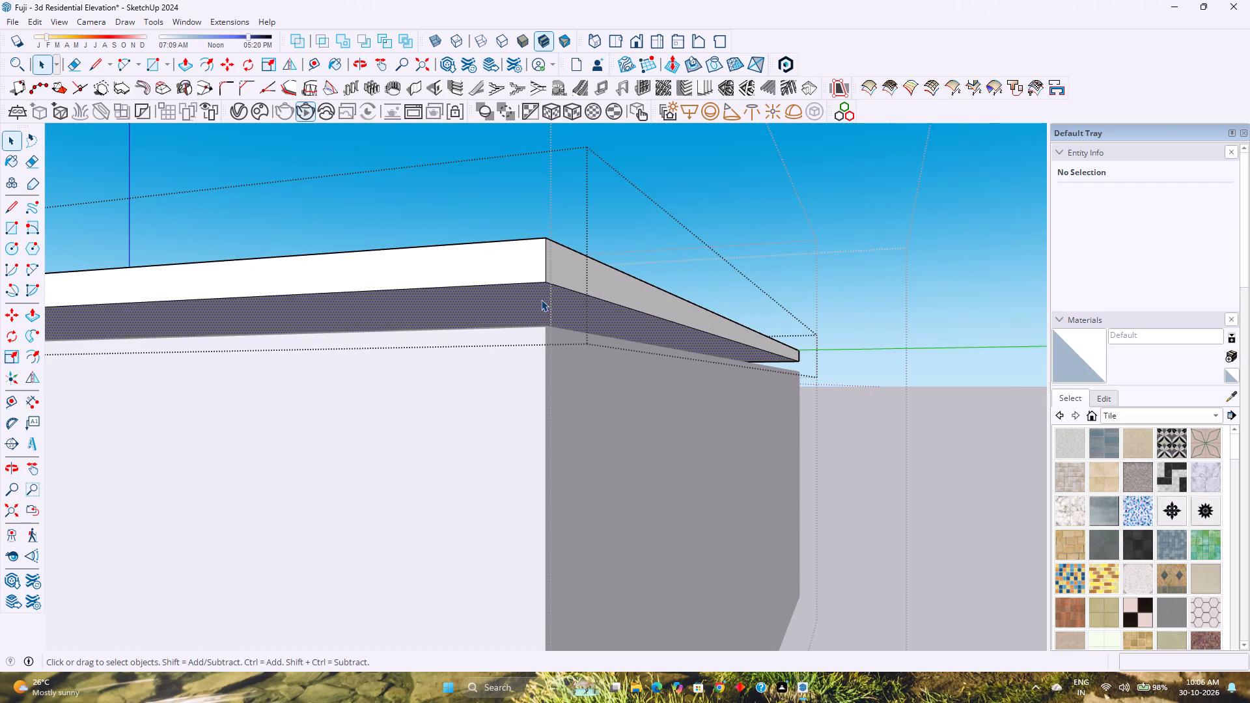
key("p")
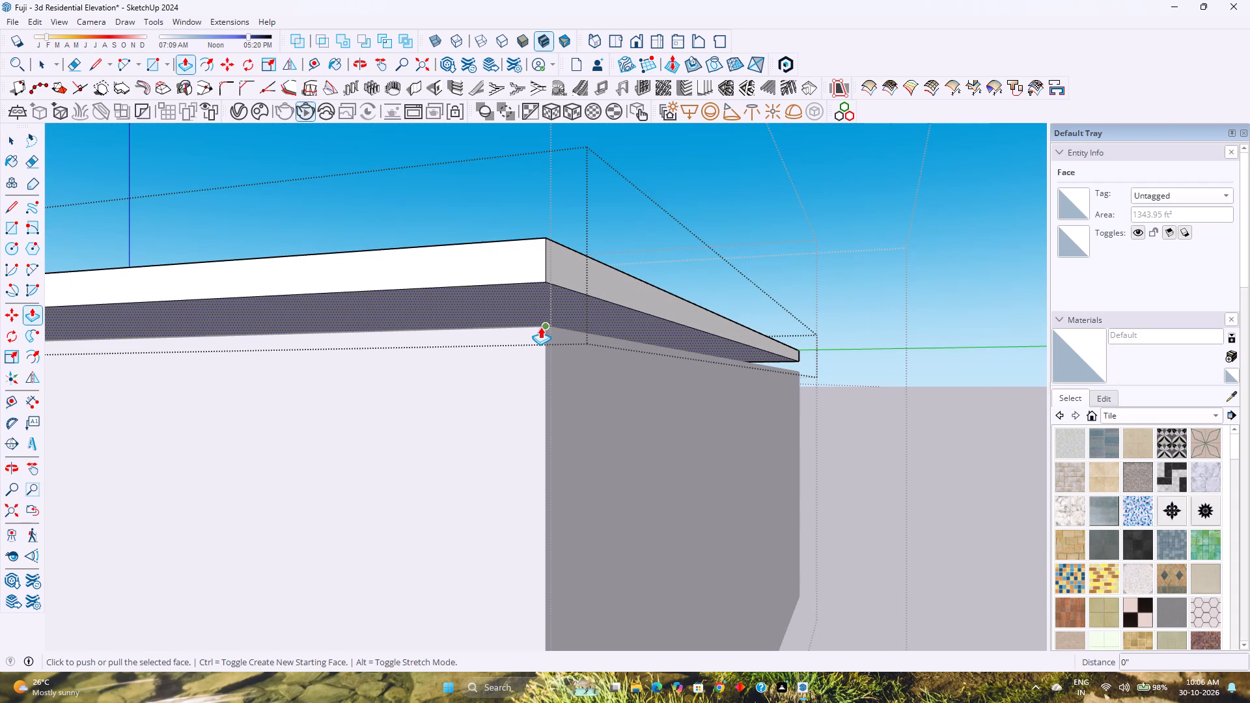
key("Escape")
left_click(529, 299)
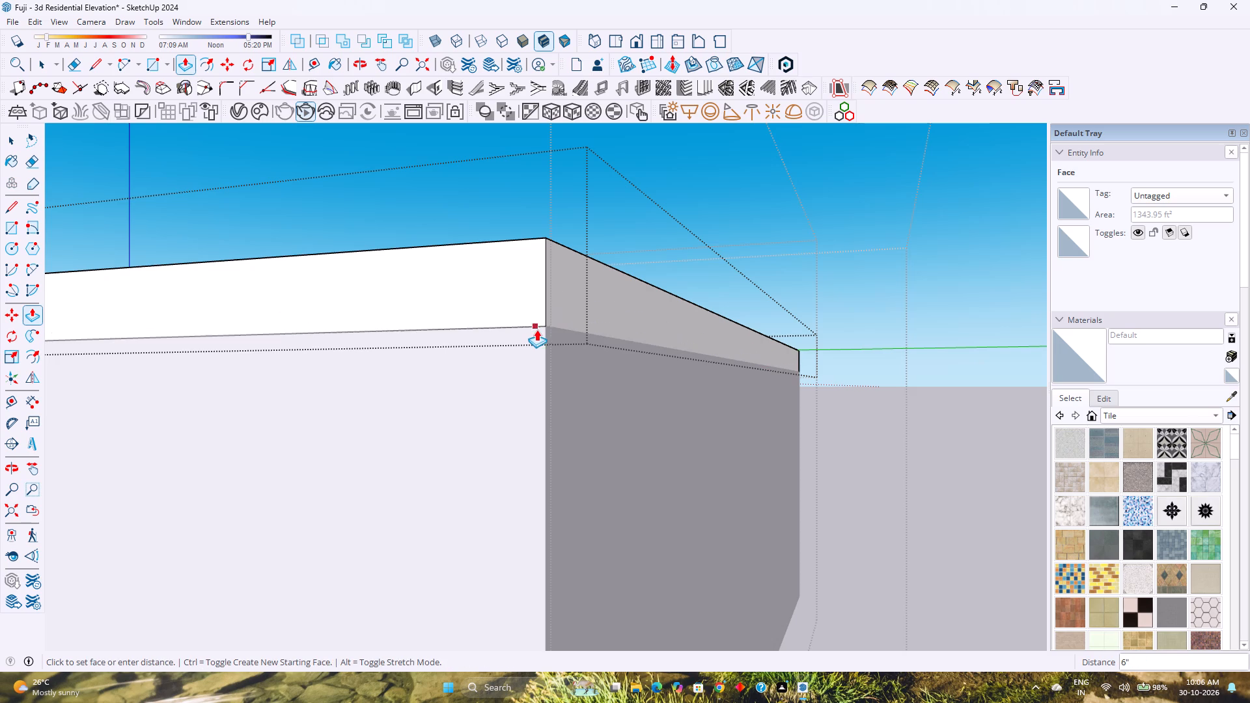
left_click(542, 330)
middle_click_drag(540, 327, 645, 348)
scroll(646, 342, "down", 4)
key("space")
scroll(643, 337, "down", 4)
key("Escape")
scroll(643, 337, "down", 3)
middle_click_drag(514, 349, 723, 350)
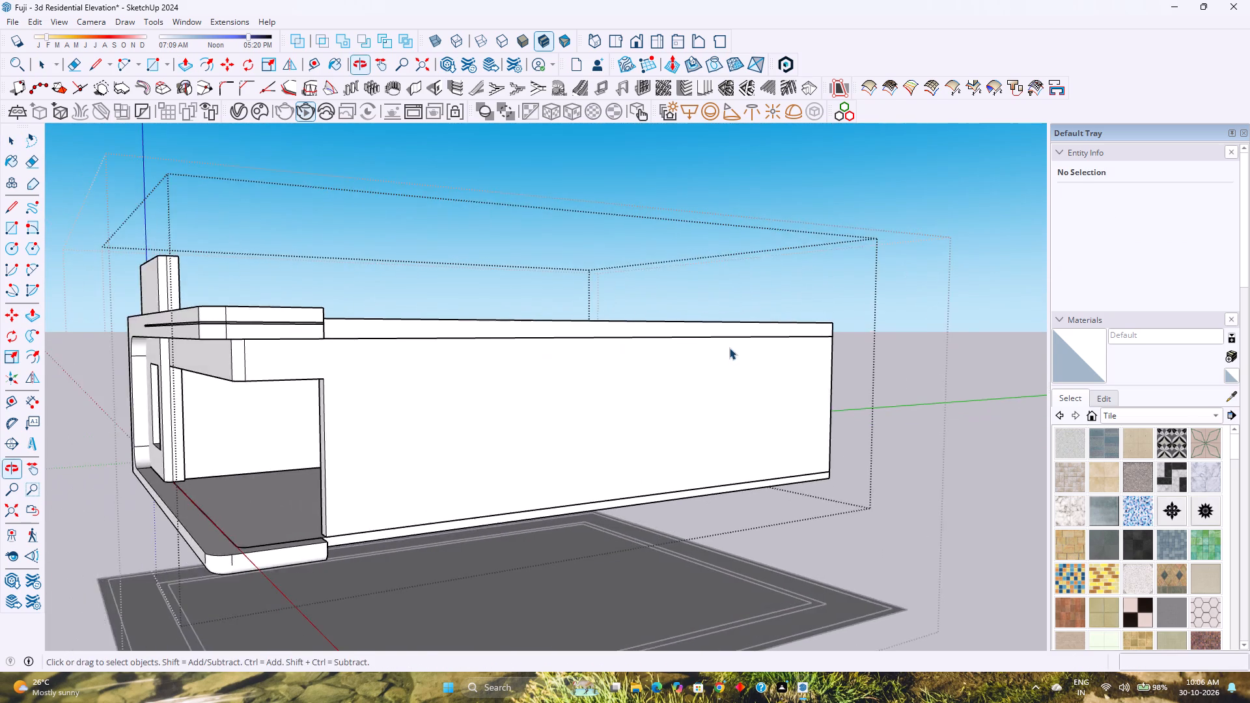
Save the model with the thickened roof slab.
scroll(729, 346, "down", 2)
middle_click_drag(660, 342, 714, 342)
key("ctrl+s")
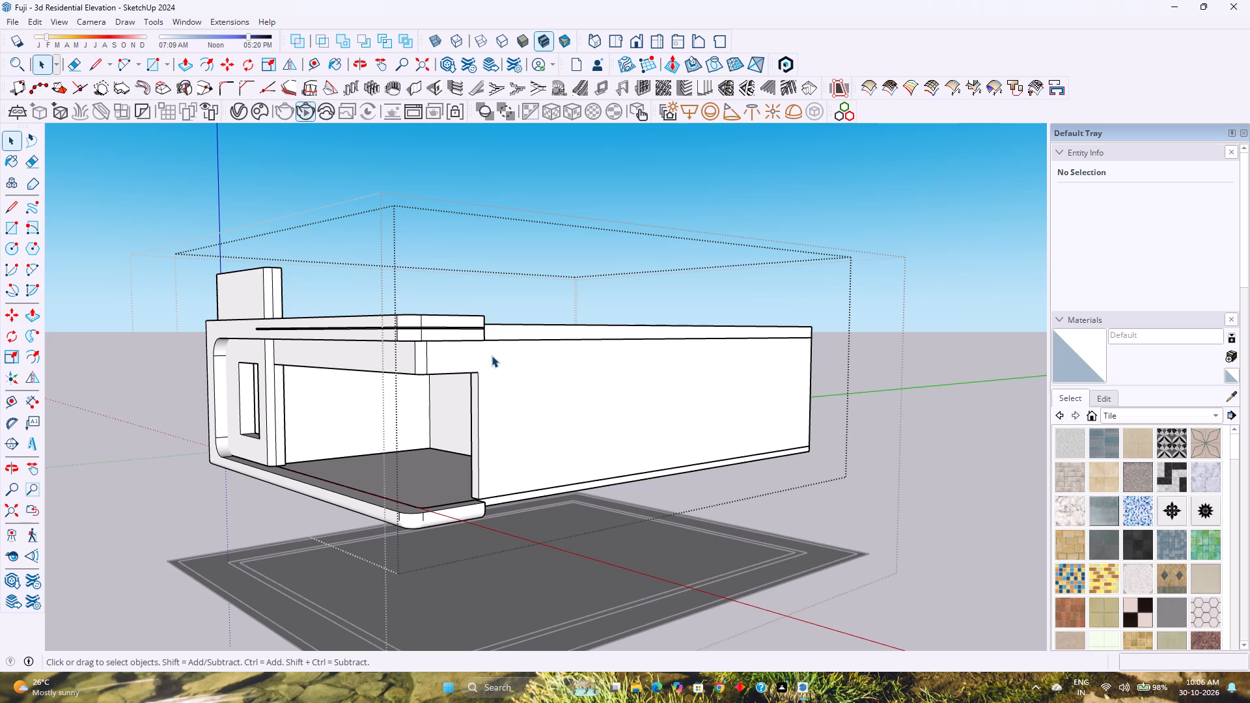
Select the roof slab and place a guide line on its top face 10' back from the front edge.
middle_click_drag(495, 355, 645, 340)
middle_click(645, 340)
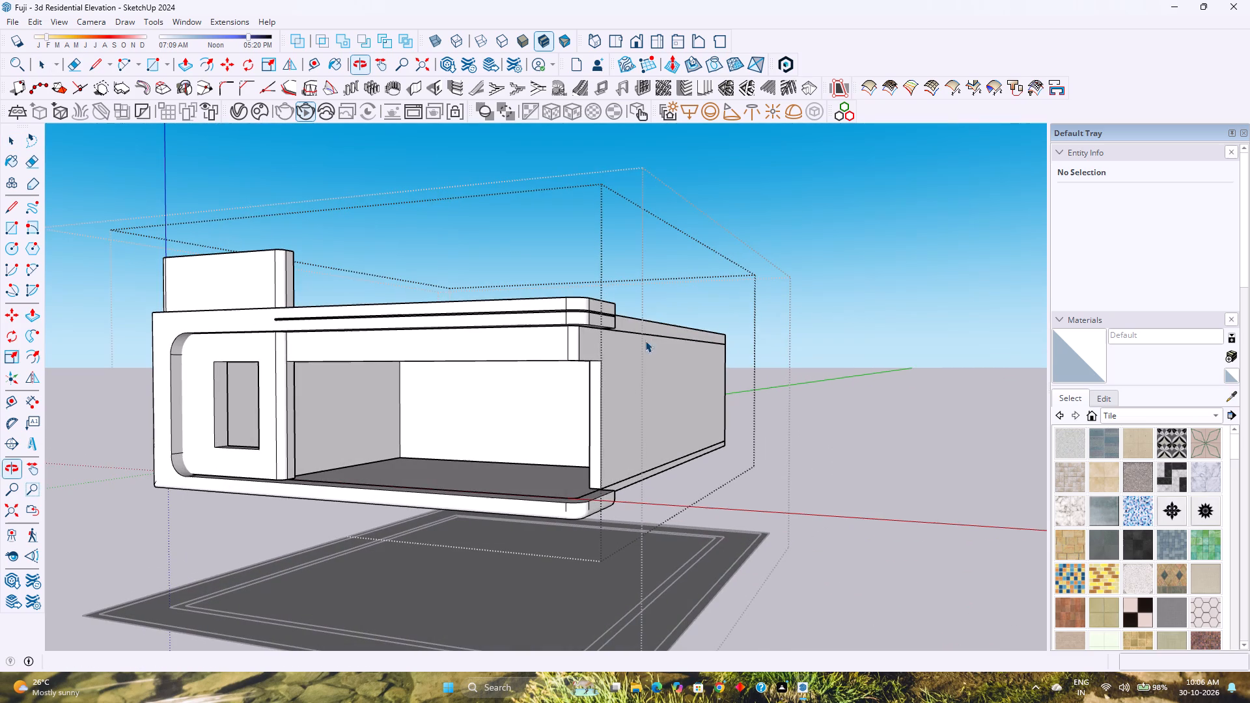
middle_click_drag(570, 301, 657, 356, "shift")
middle_click(657, 356, "shift")
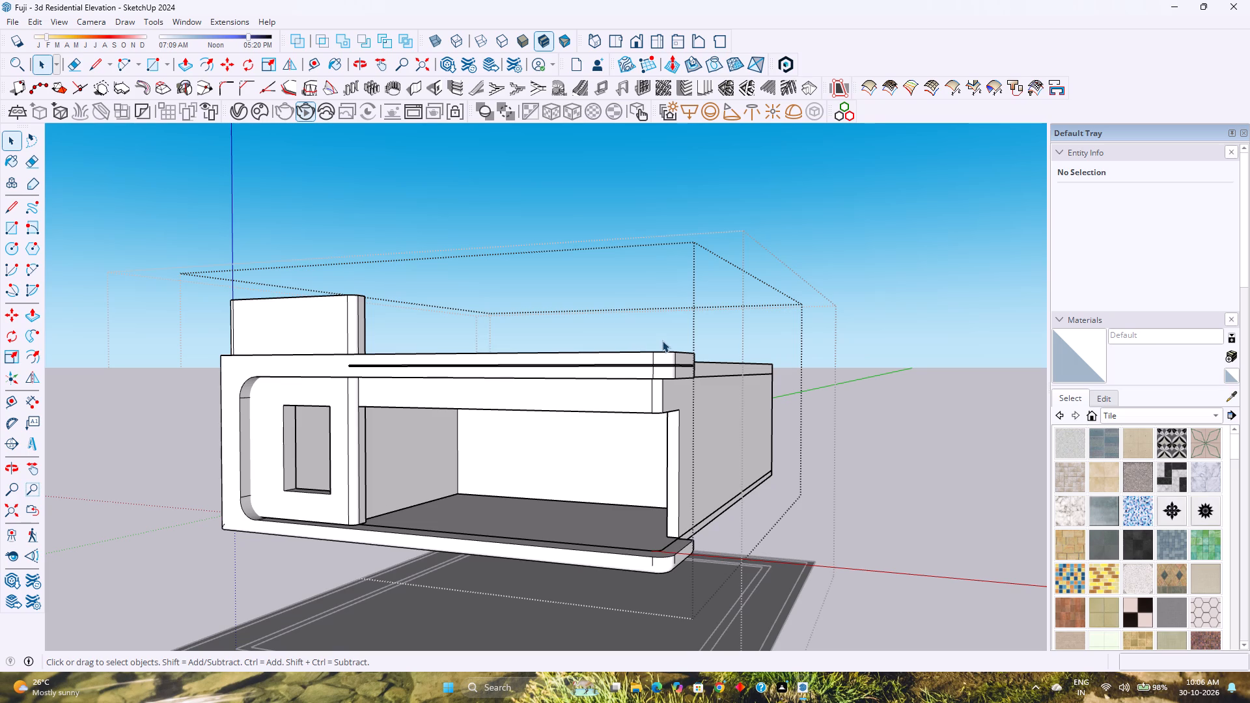
middle_click_drag(695, 325, 562, 414)
scroll(695, 325, "down", 1)
middle_click(562, 414)
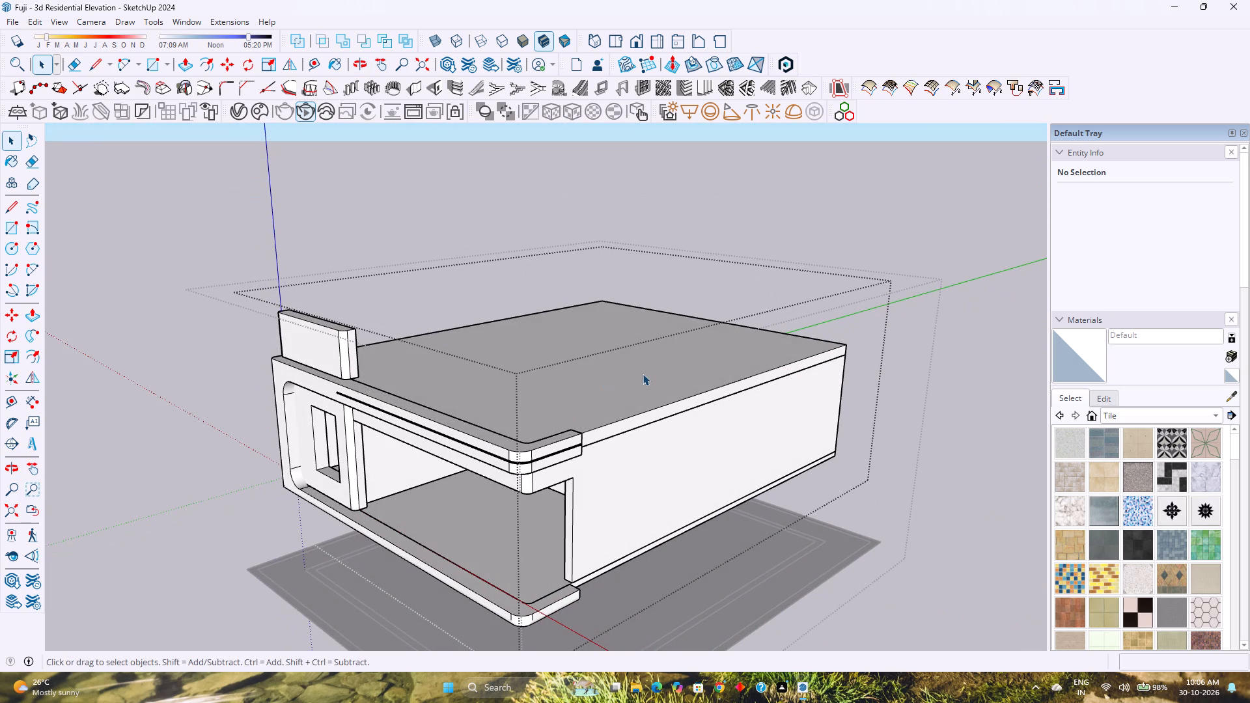
left_click(643, 374)
middle_click_drag(639, 370, 434, 445)
middle_click(433, 445)
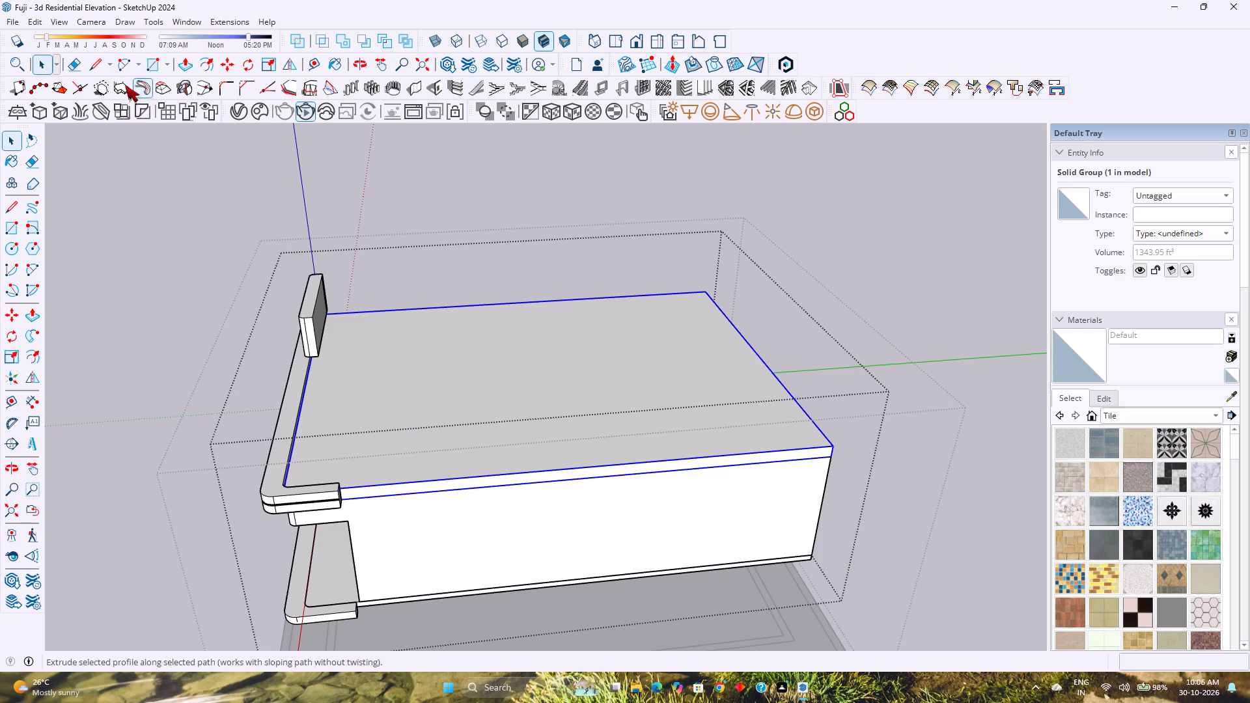
left_click(309, 59)
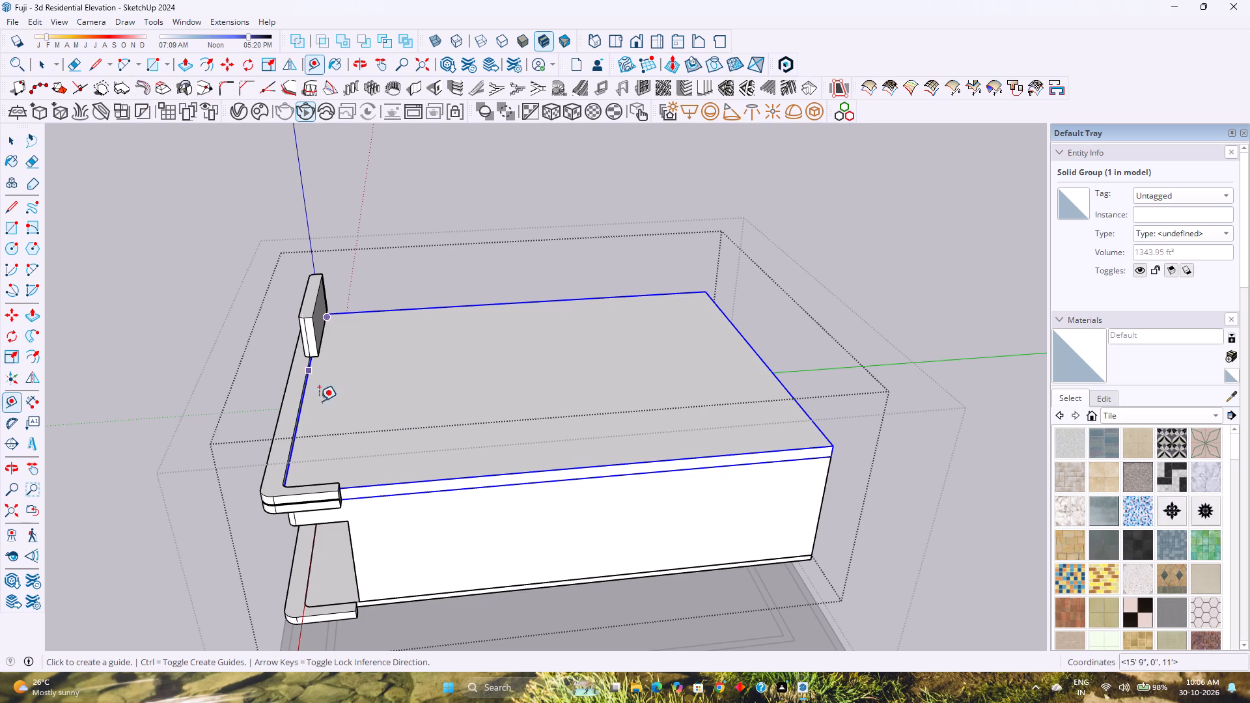
scroll(326, 433, "up", 7)
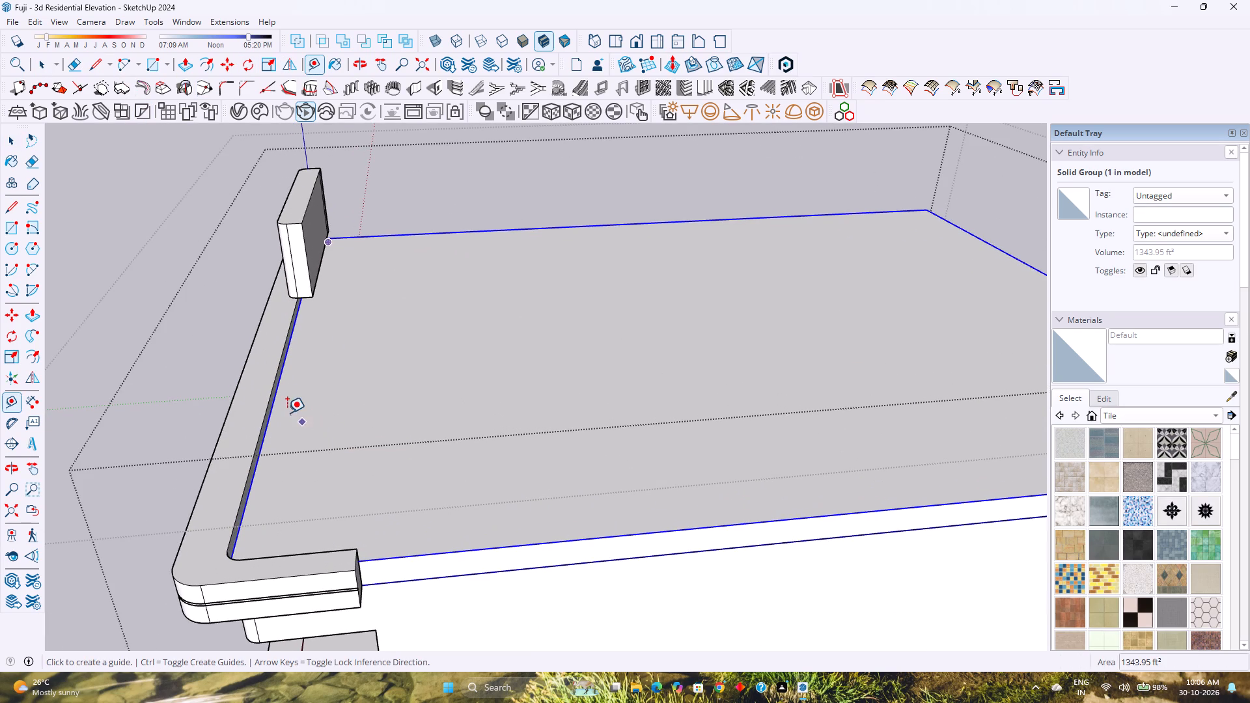
left_click(273, 404)
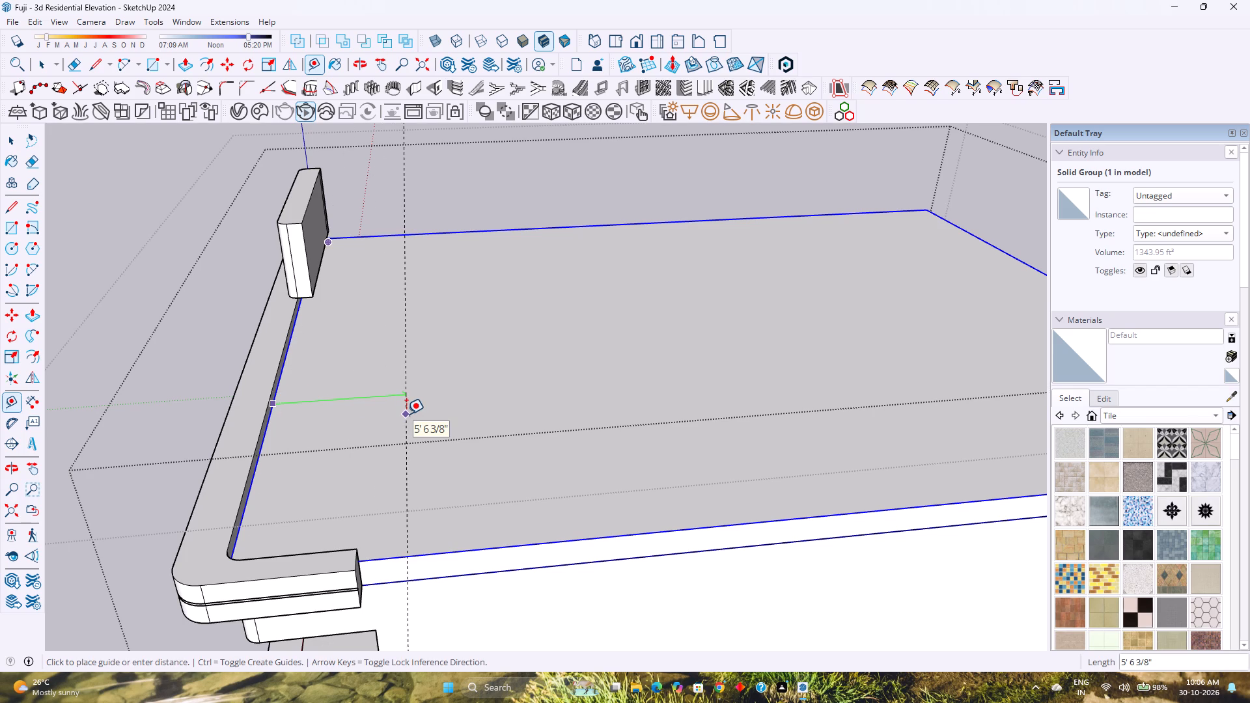
type("10'")
key("Return")
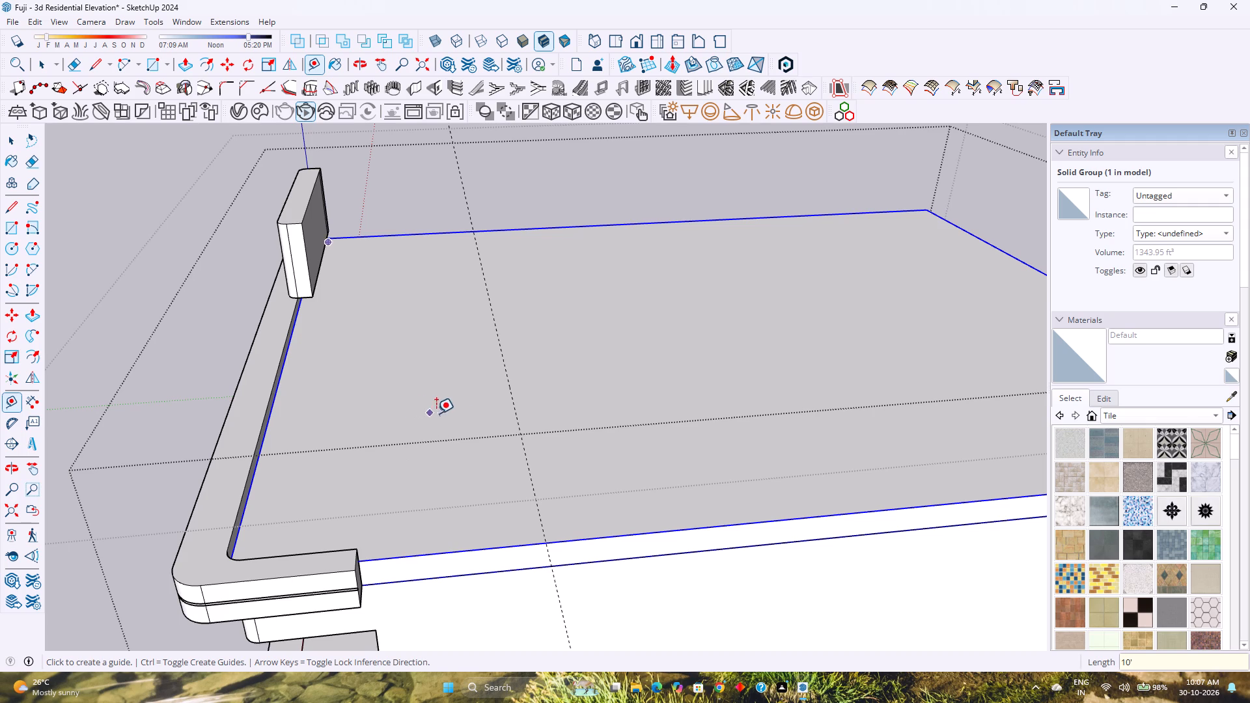
Place a second guide line 9" behind the first one on the roof slab.
left_click(509, 367)
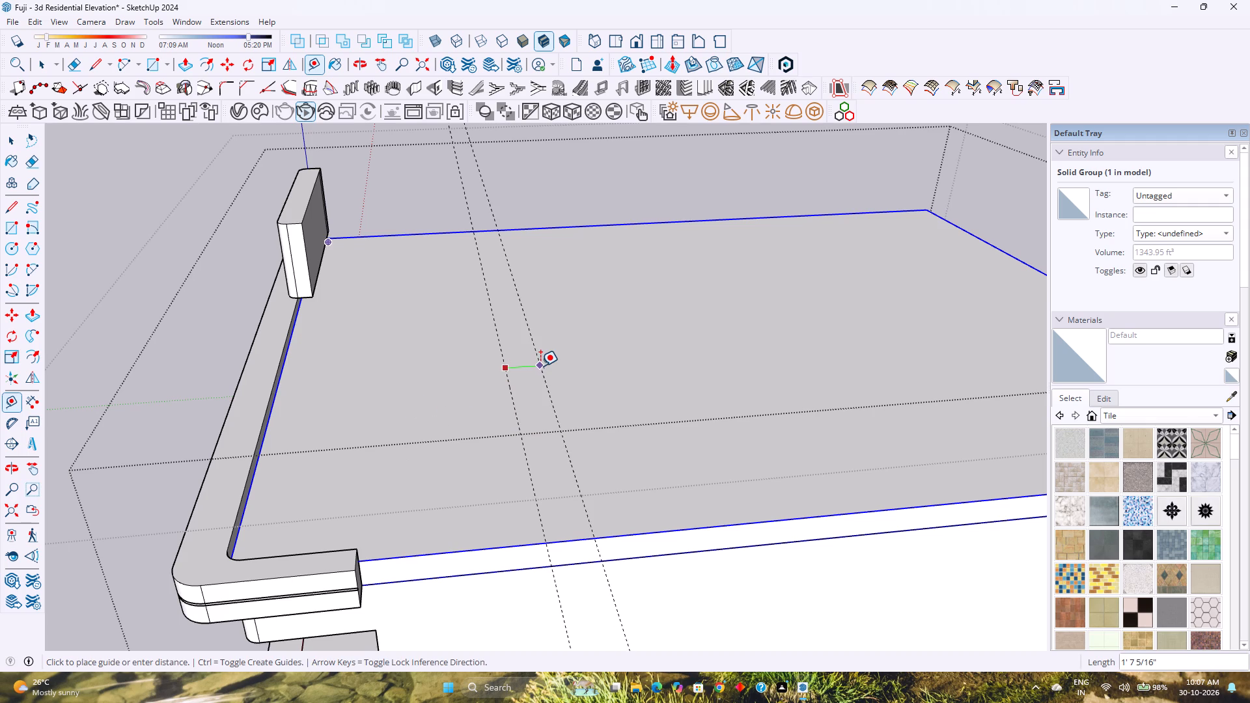
key("9")
key("Return")
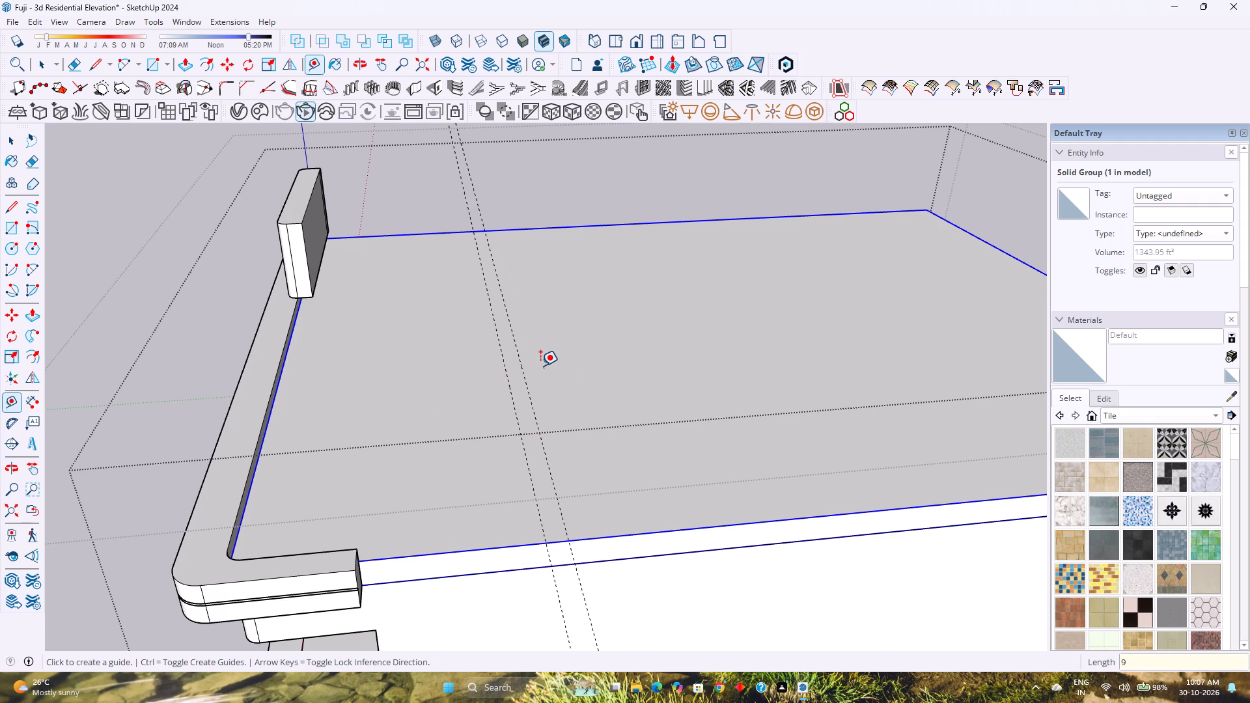
Place a guide line along the roof slab's long side edge on the window wall side.
scroll(518, 328, "down", 2)
middle_click_drag(538, 337, 1000, 485)
middle_click(1001, 484)
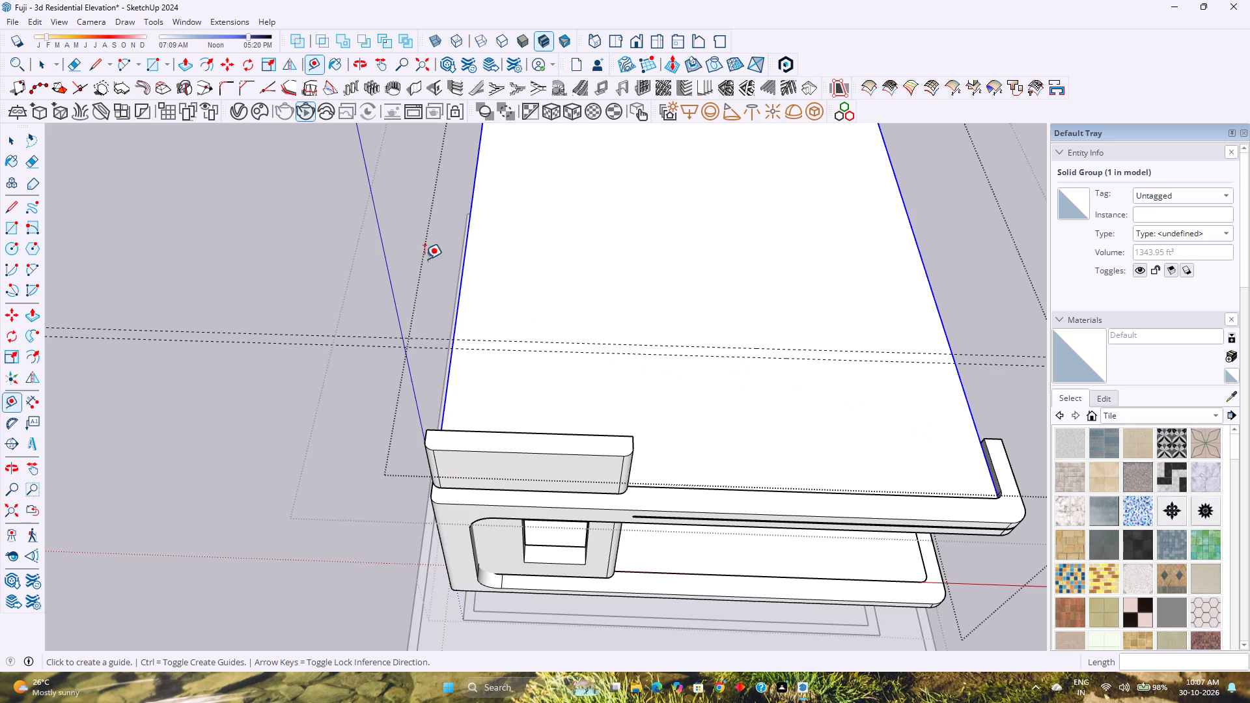
left_click(471, 235)
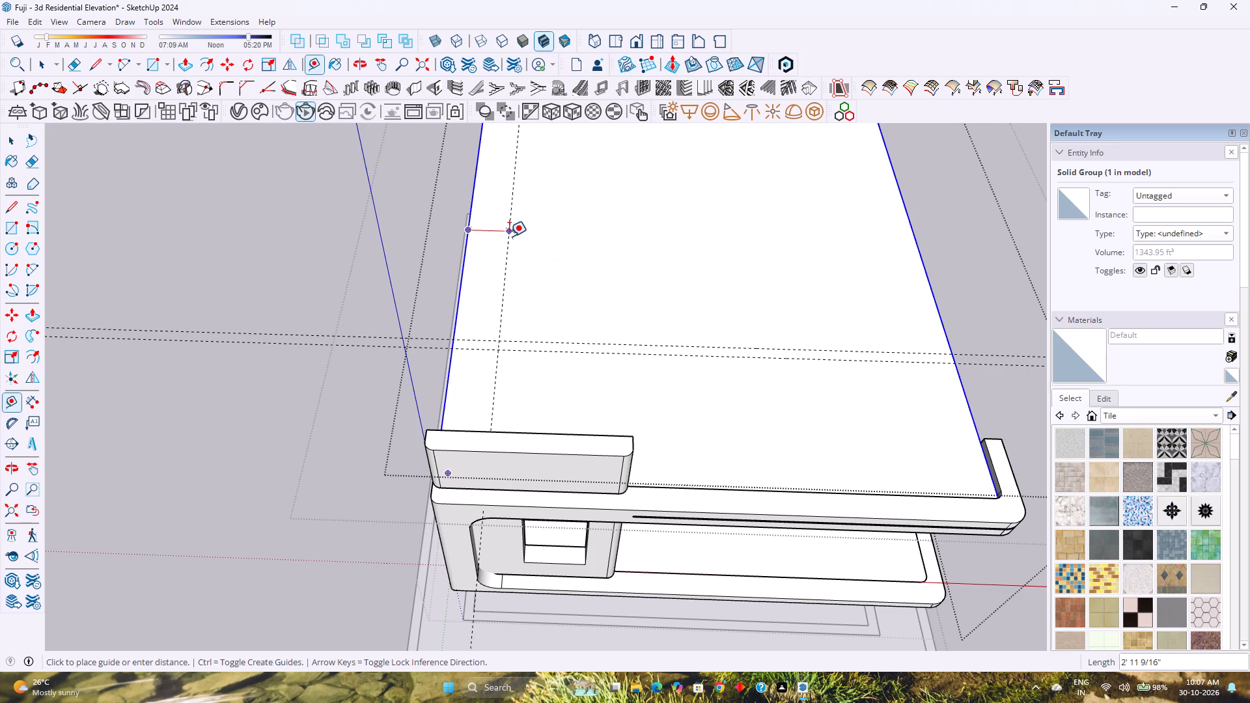
left_click(451, 346)
scroll(460, 334, "down", 4)
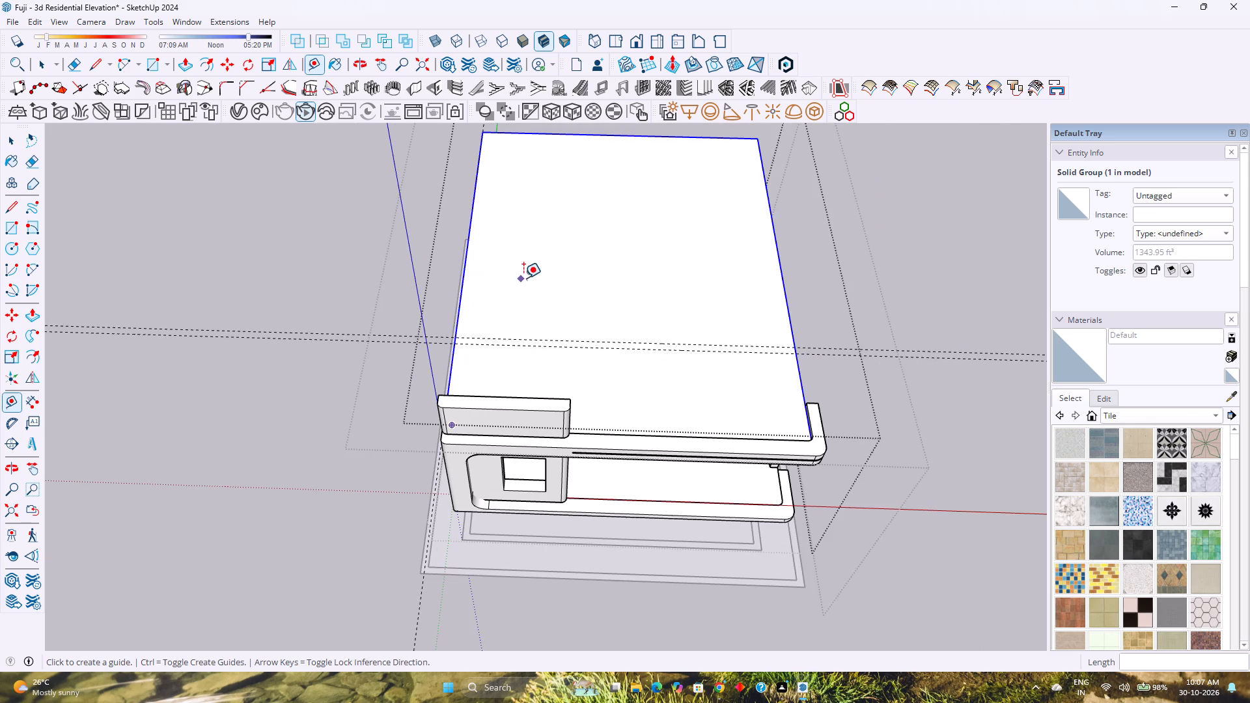
key("Escape")
Draw a 32' by 32' rectangle on the roof slab from its back corner to the 10' setback guide at the opposite side edge.
middle_click_drag(508, 287, 328, 365)
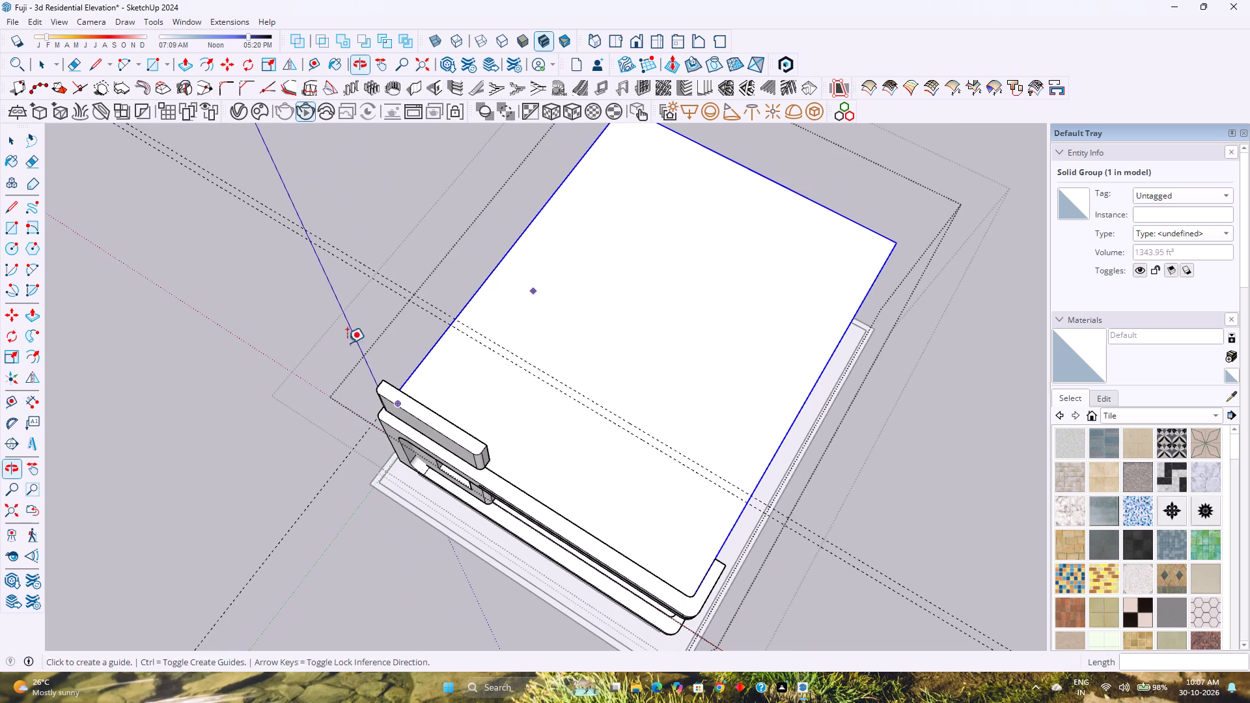
left_click(153, 61)
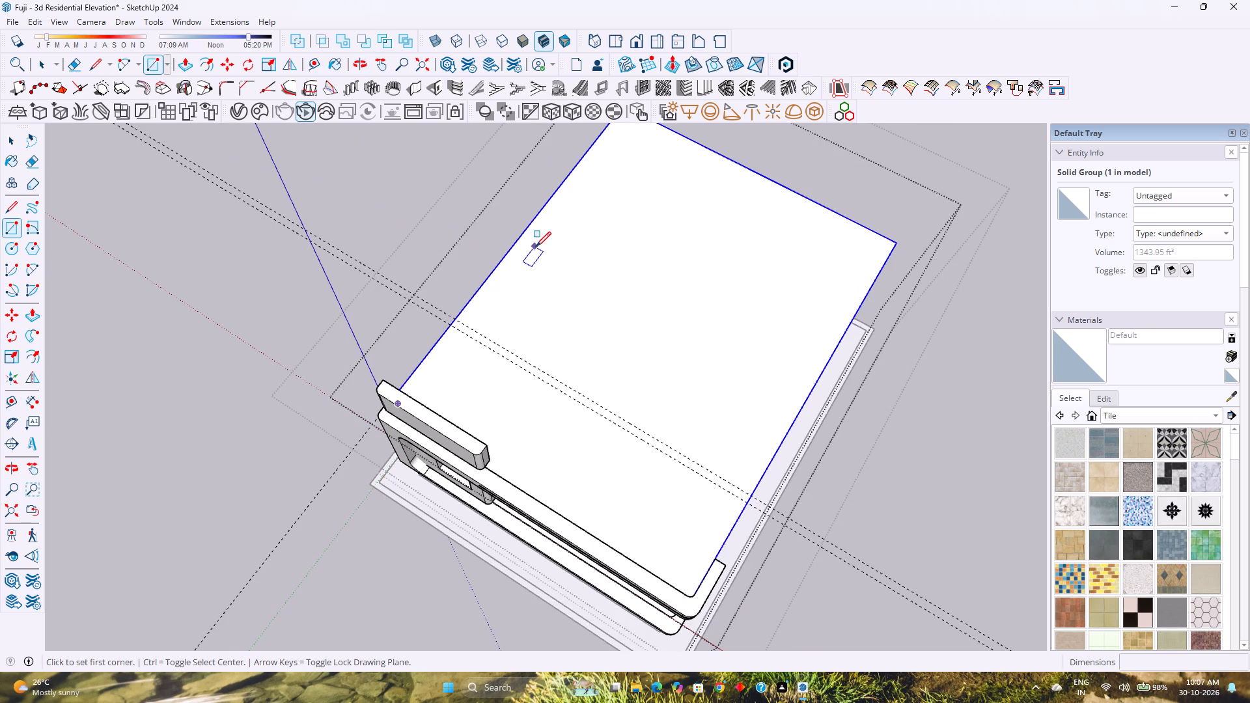
middle_click_drag(564, 247, 488, 356, "shift")
middle_click(488, 356, "shift")
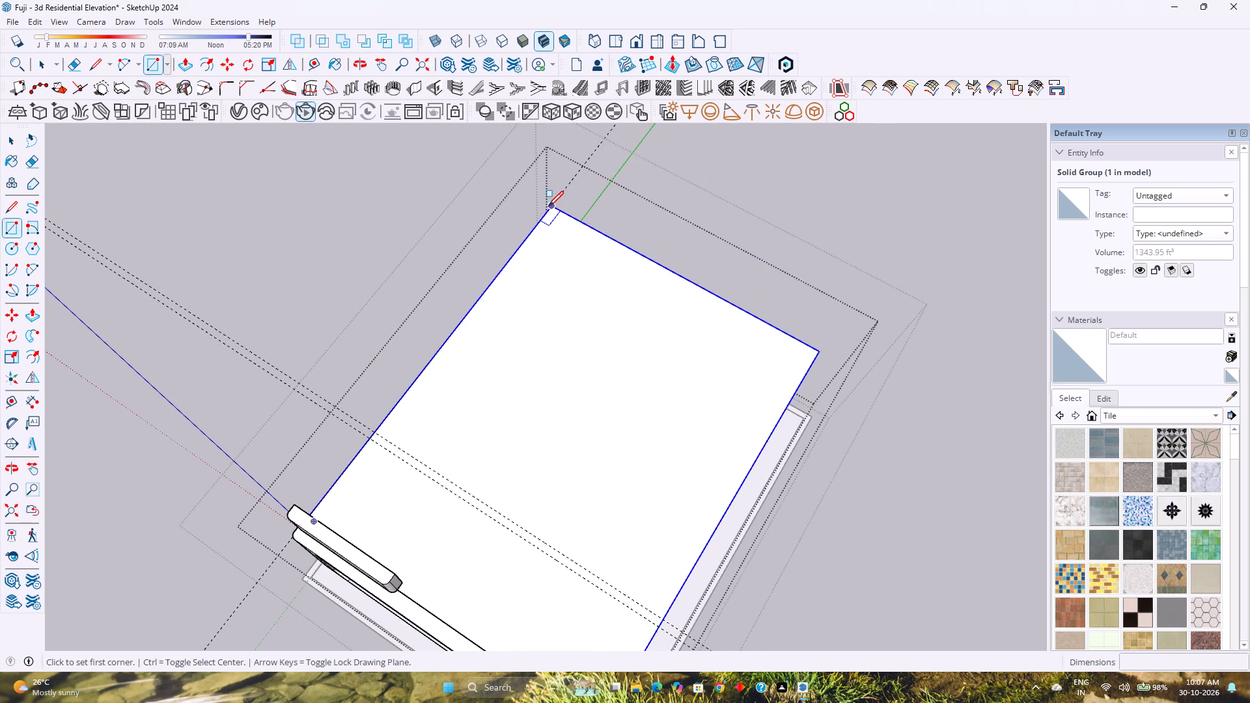
left_click(548, 206)
middle_click_drag(621, 509, 585, 429, "shift")
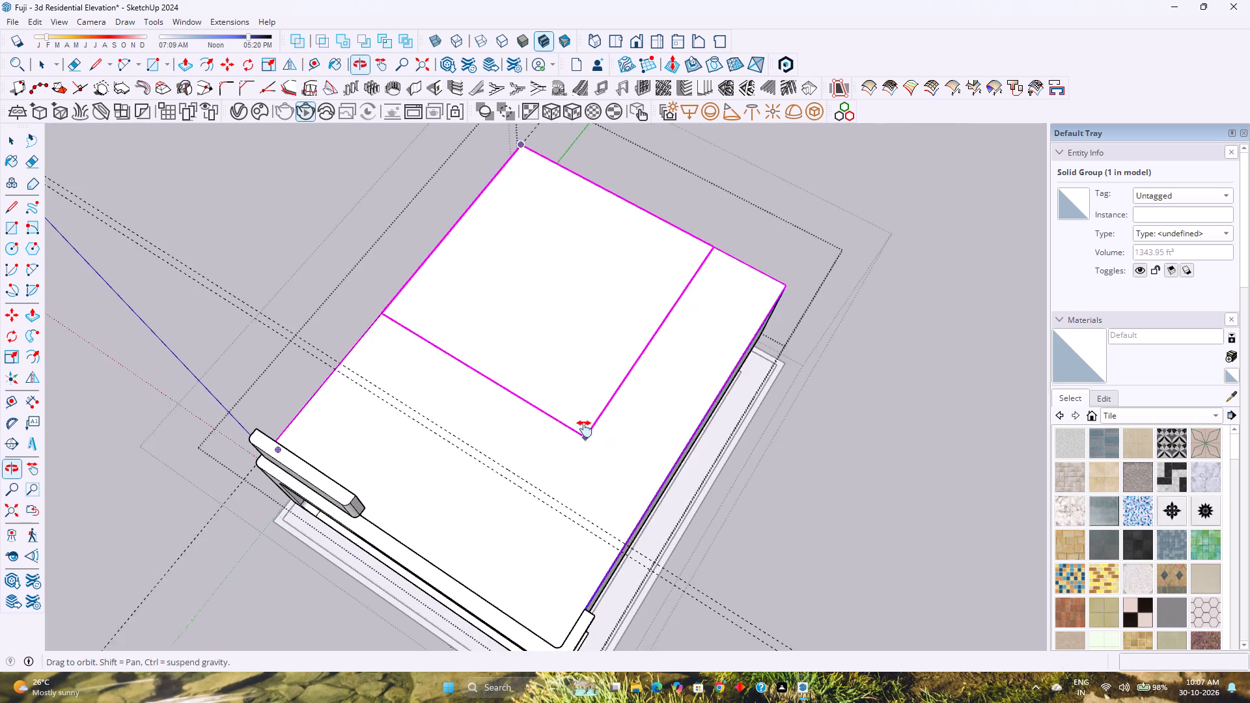
middle_click_drag(585, 429, 585, 427, "shift")
middle_click(585, 427, "shift")
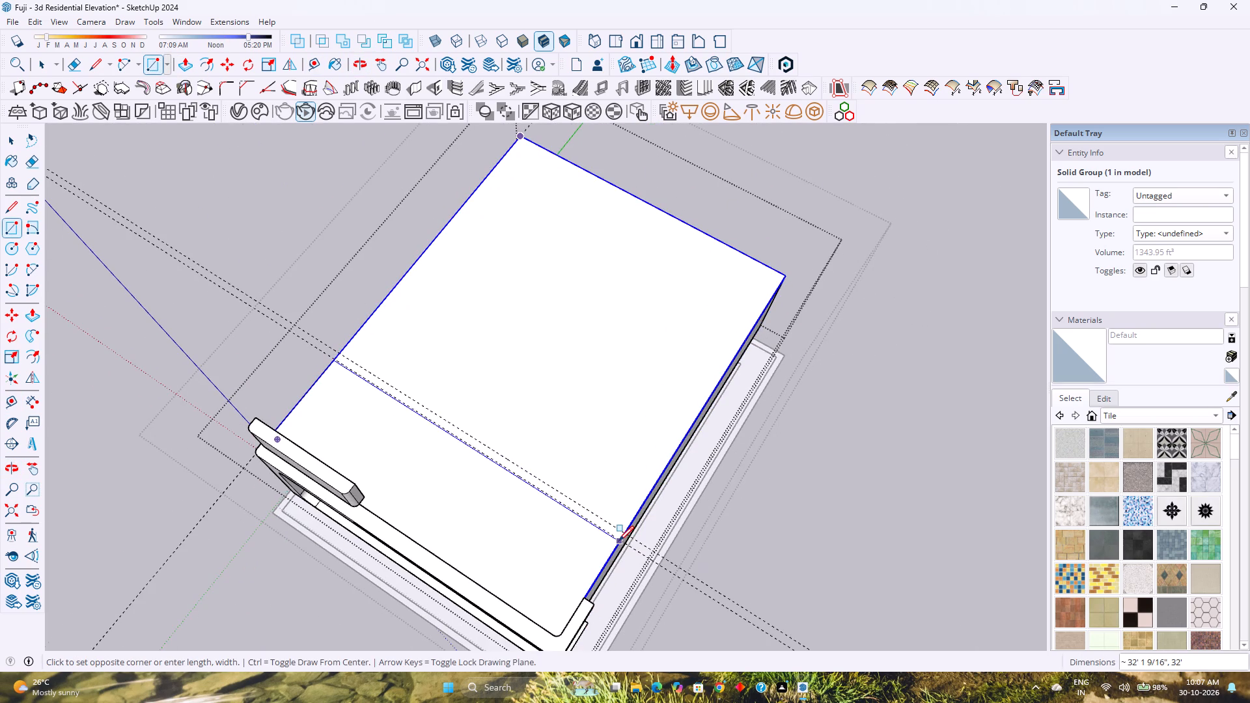
scroll(618, 541, "up", 8)
left_click(618, 538)
key("space")
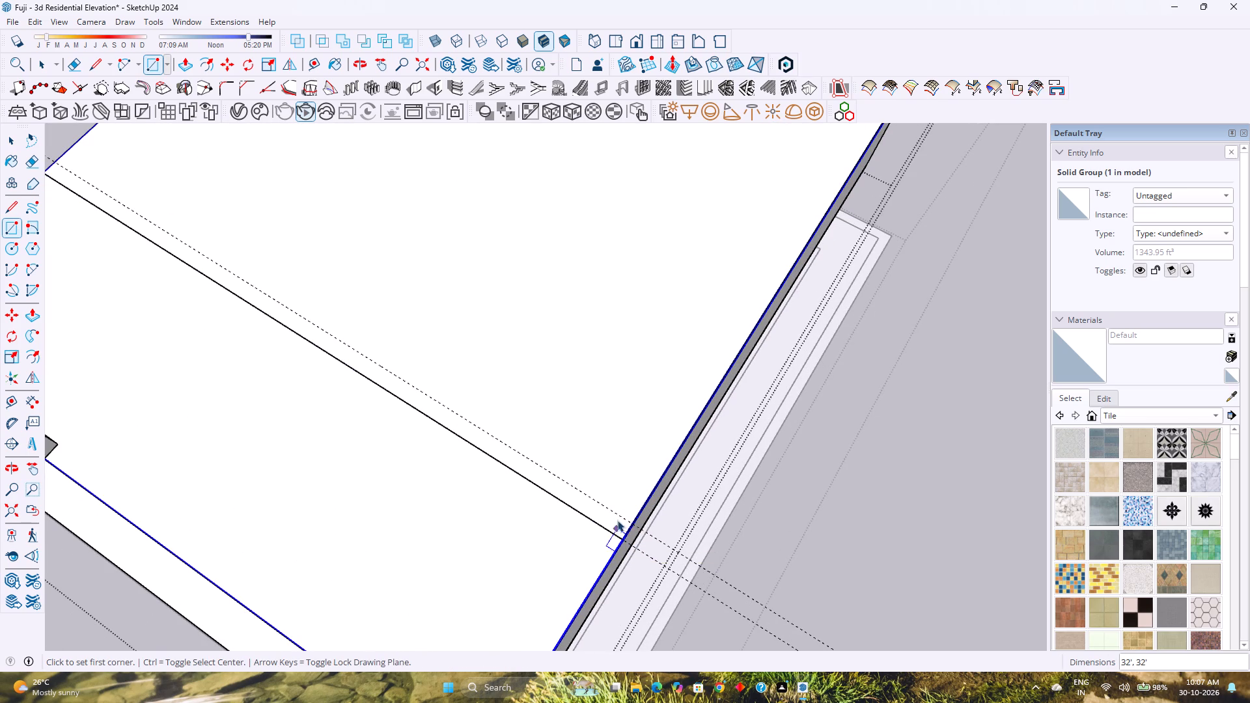
Make the new rectangle's face and edges a group.
double_click(619, 471)
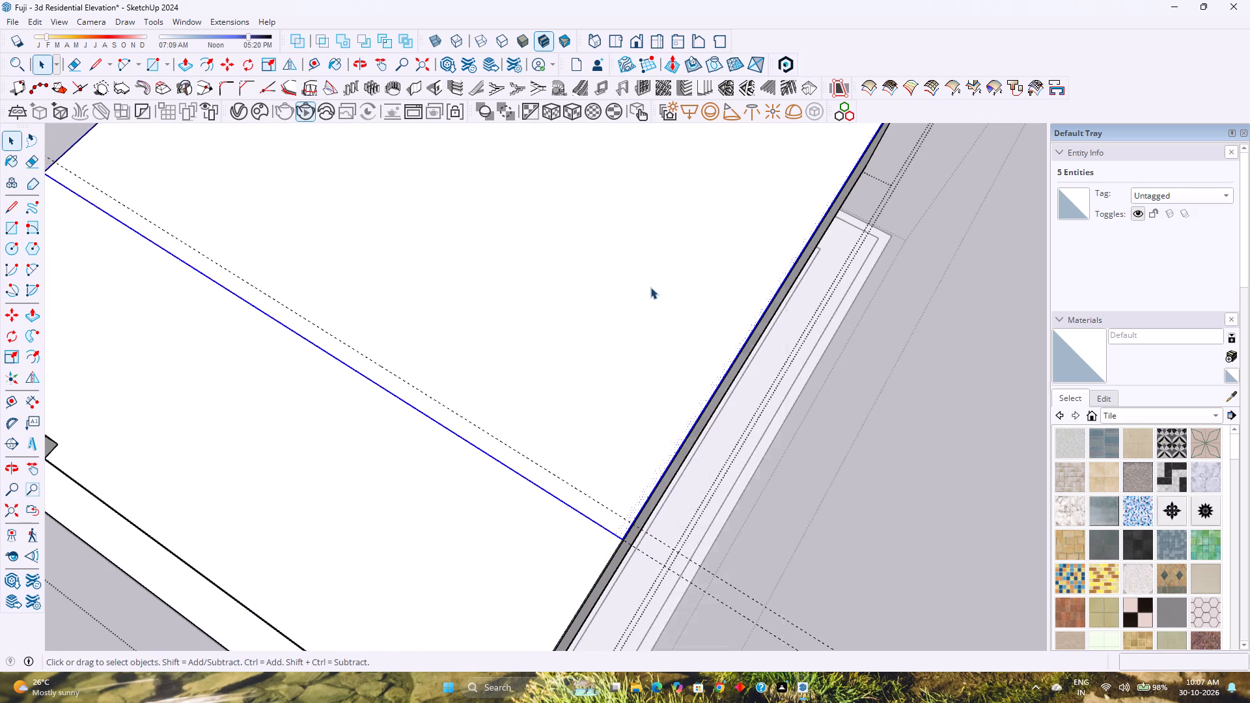
right_click(650, 287)
left_click(693, 412)
middle_click_drag(620, 429, 562, 388)
middle_click(562, 388)
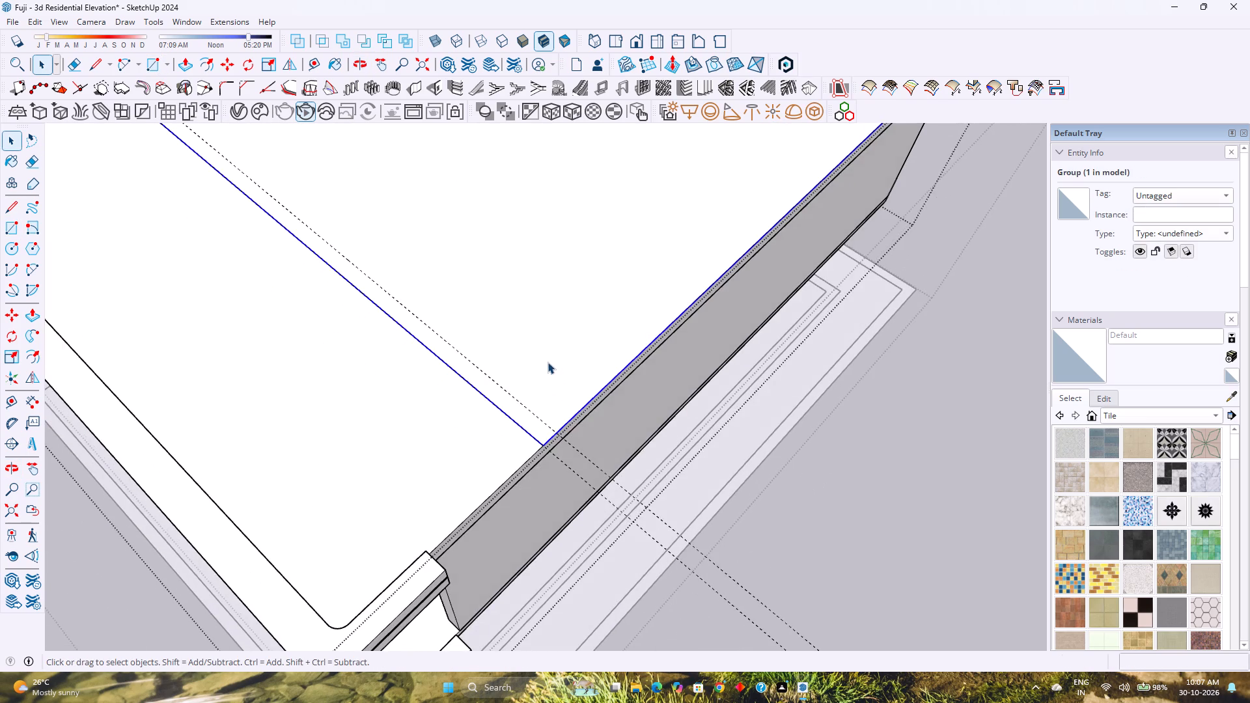
Open the rectangle's group and offset its face outline 9" inward.
double_click(548, 362)
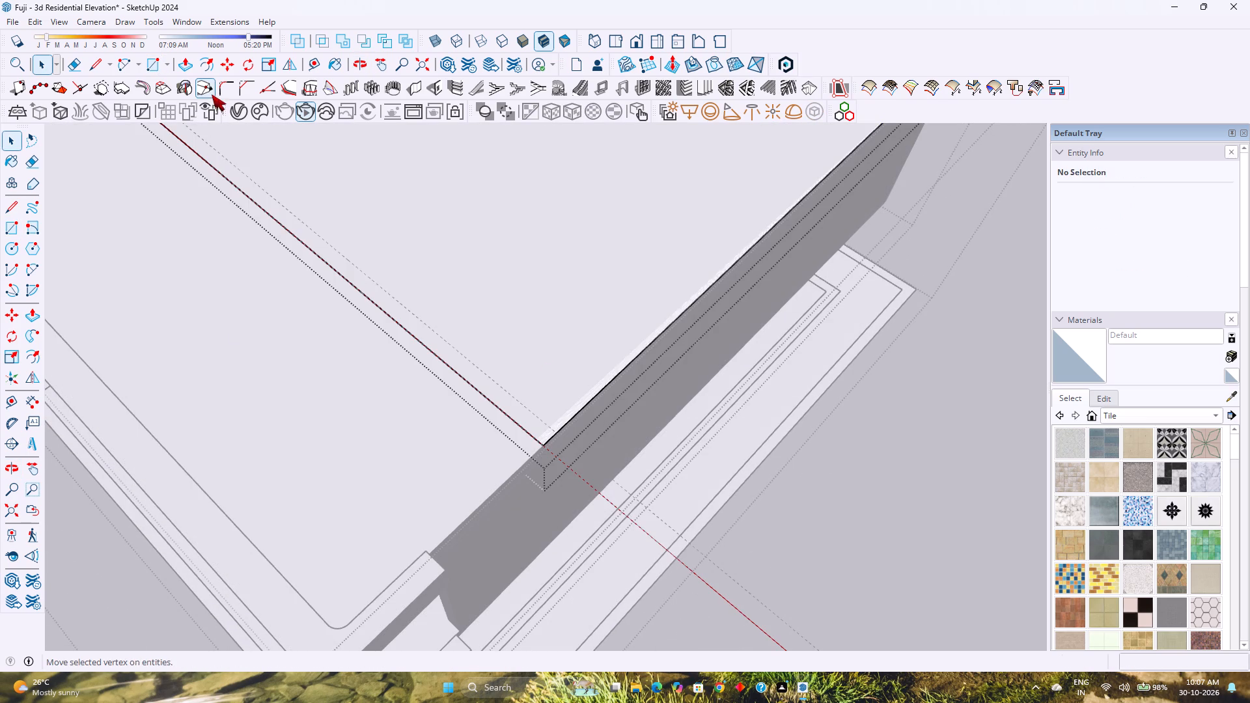
middle_click_drag(298, 180, 417, 301, "shift")
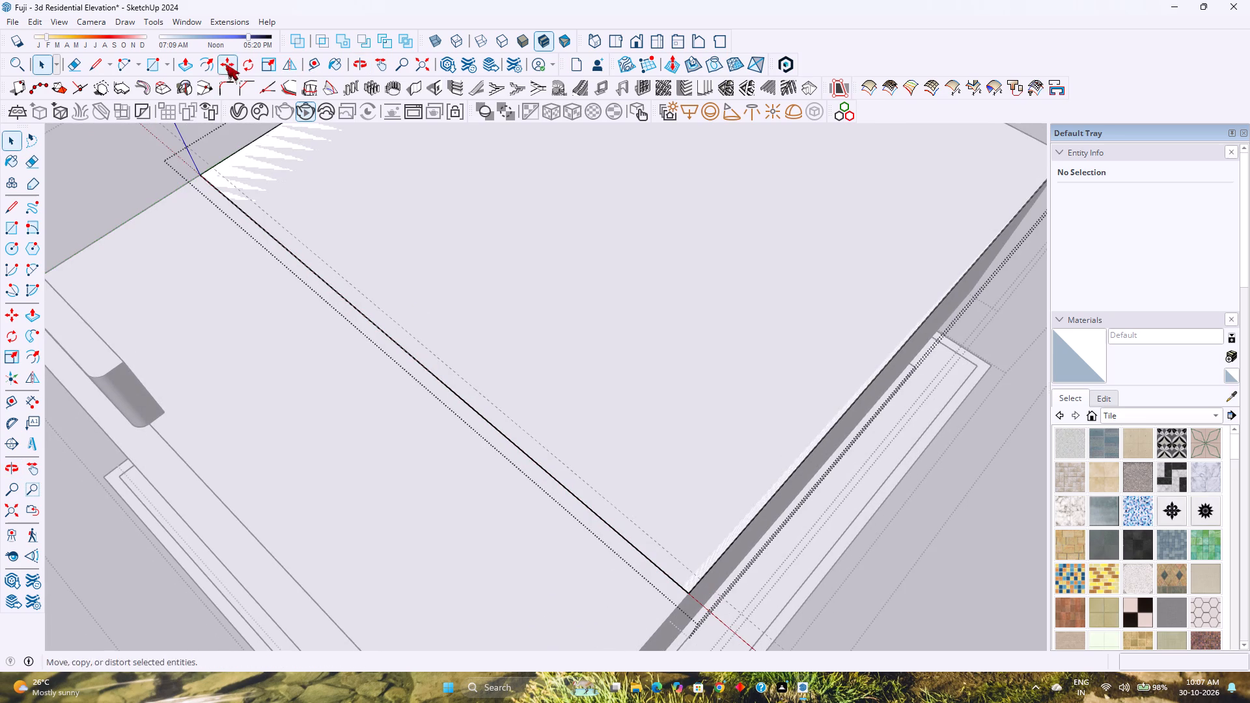
left_click(210, 62)
left_click(266, 222)
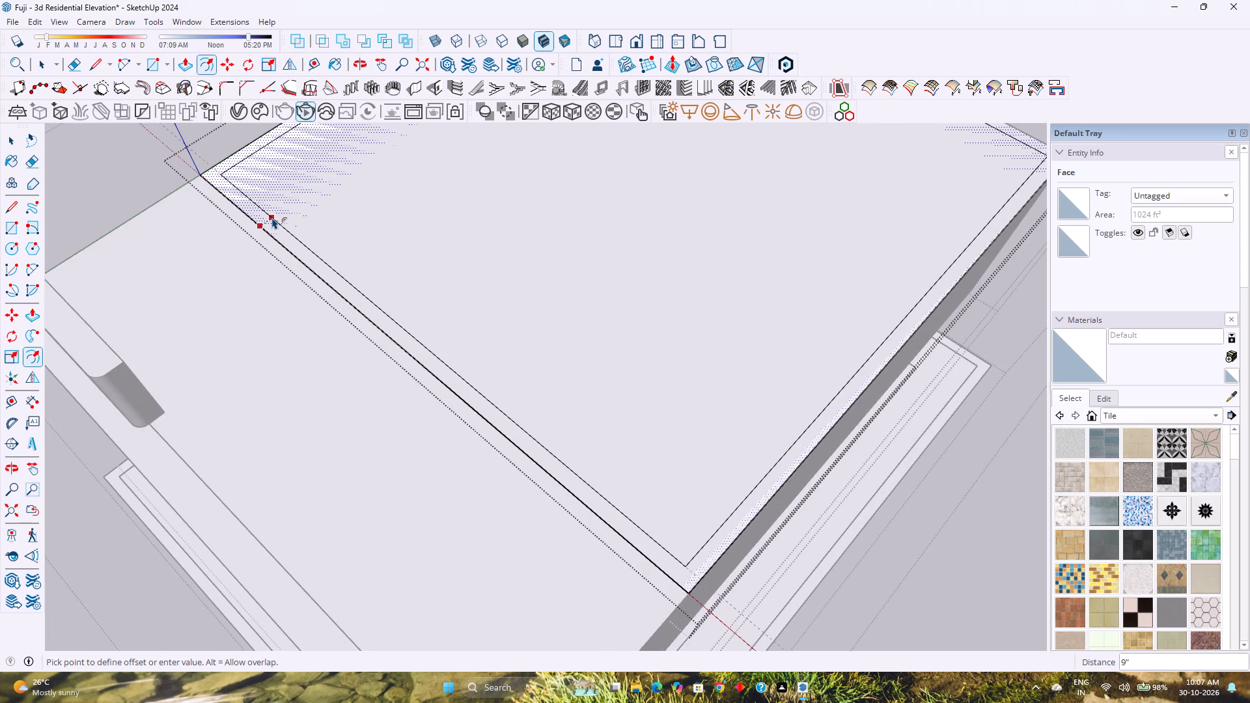
left_click(272, 217)
scroll(357, 217, "down", 1, "shift")
middle_click_drag(358, 217, 370, 271, "shift")
middle_click(370, 271, "shift")
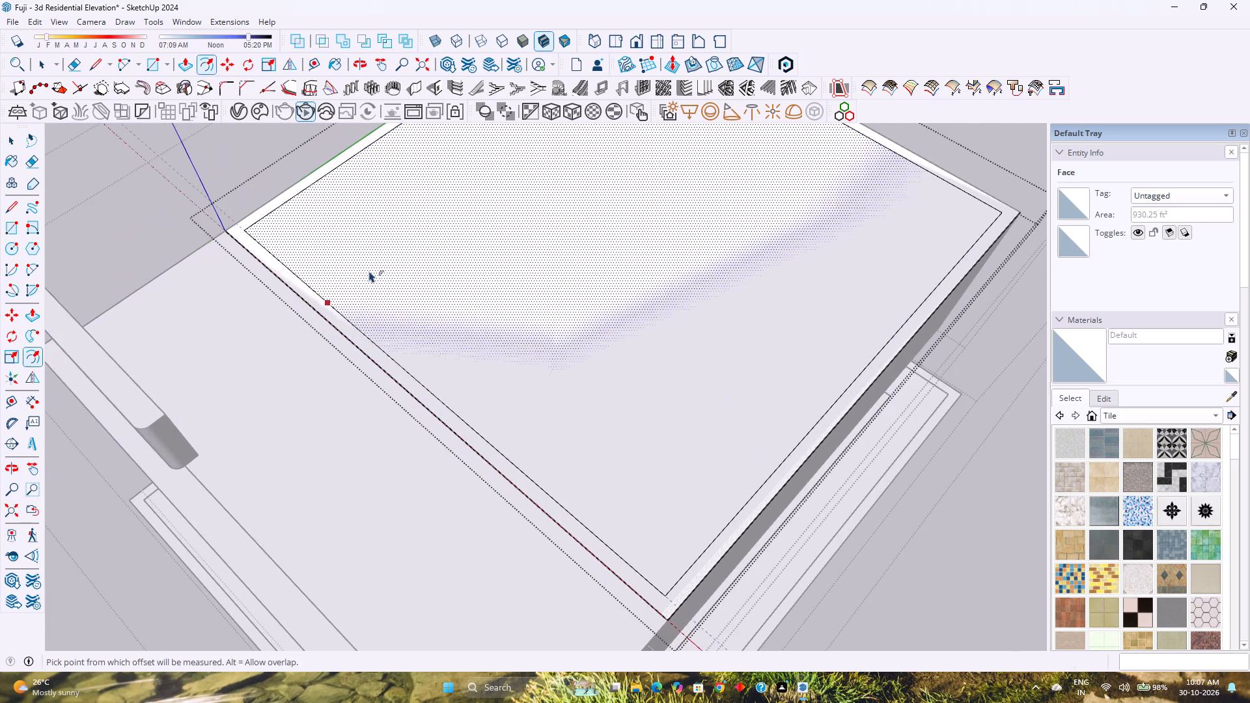
Delete the inner face of the offset rectangle, leaving the 9" wall ring.
key("space")
scroll(371, 249, "down", 3)
left_click(432, 255)
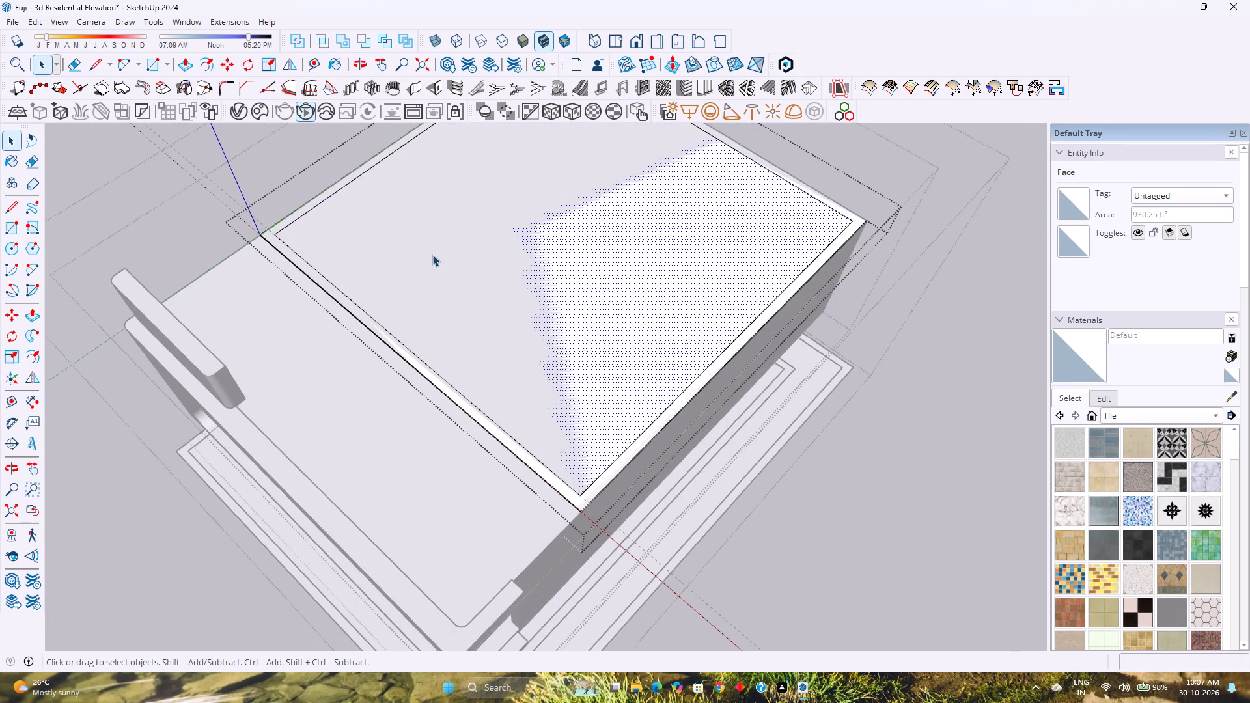
key("Delete")
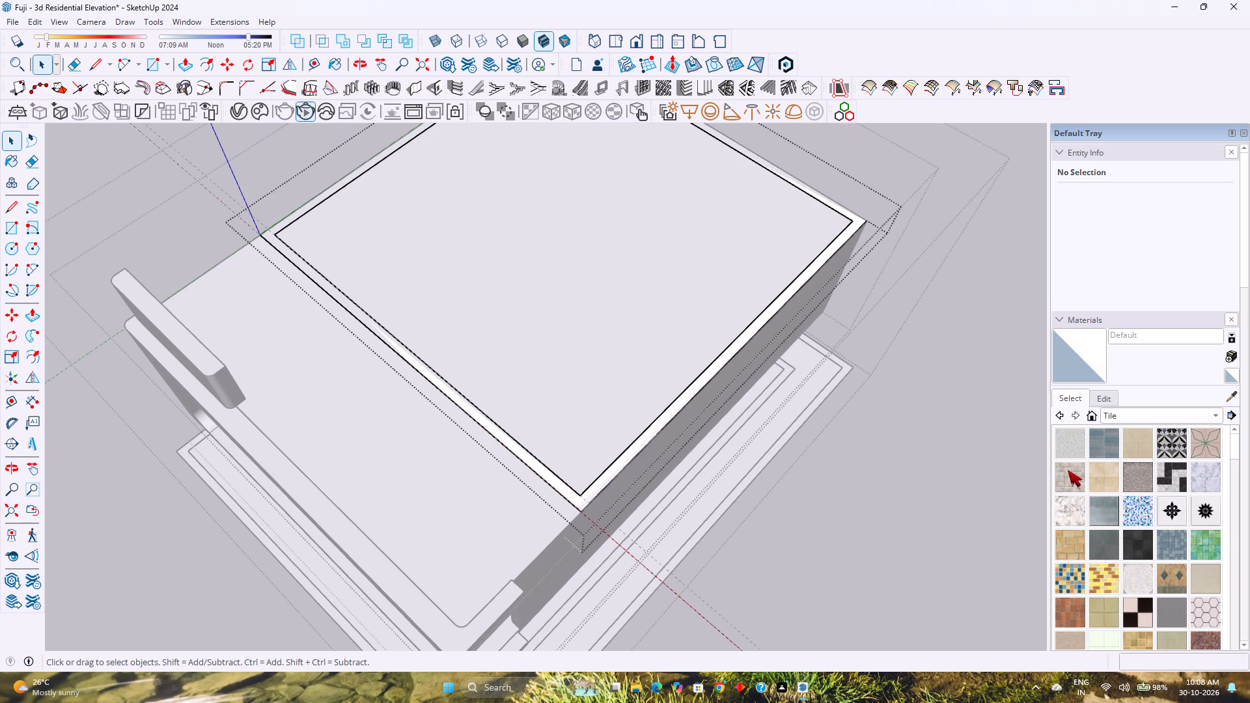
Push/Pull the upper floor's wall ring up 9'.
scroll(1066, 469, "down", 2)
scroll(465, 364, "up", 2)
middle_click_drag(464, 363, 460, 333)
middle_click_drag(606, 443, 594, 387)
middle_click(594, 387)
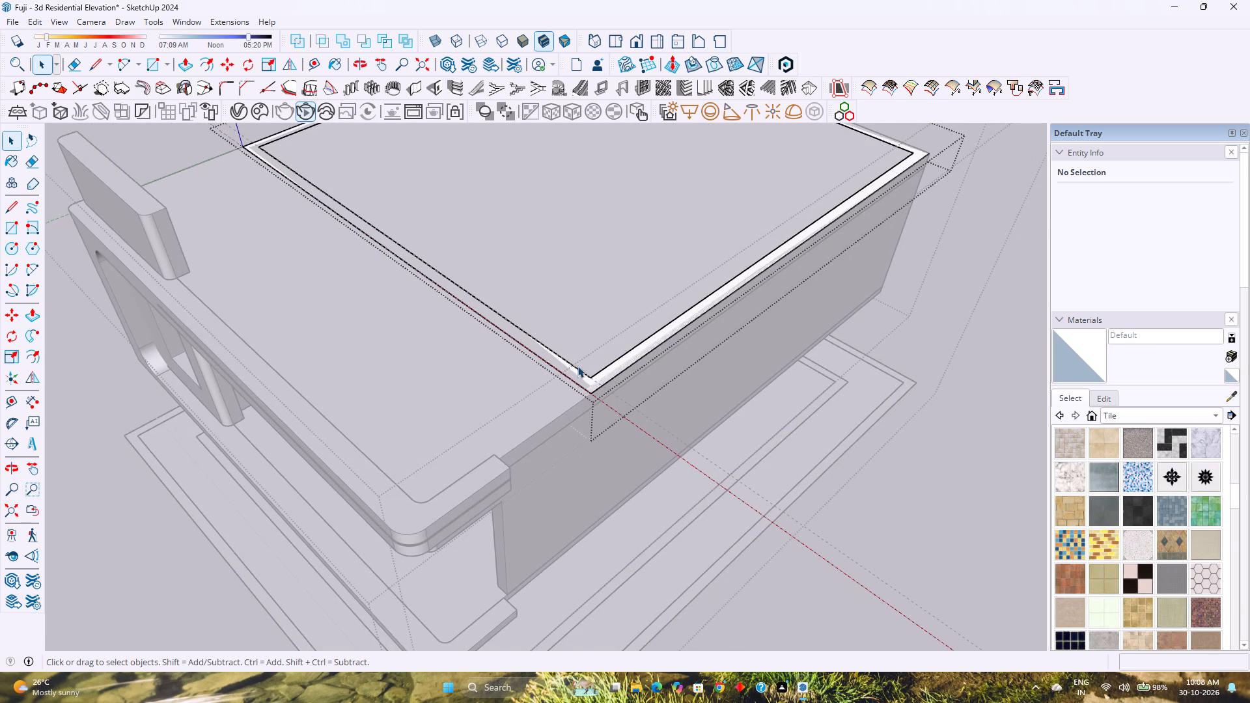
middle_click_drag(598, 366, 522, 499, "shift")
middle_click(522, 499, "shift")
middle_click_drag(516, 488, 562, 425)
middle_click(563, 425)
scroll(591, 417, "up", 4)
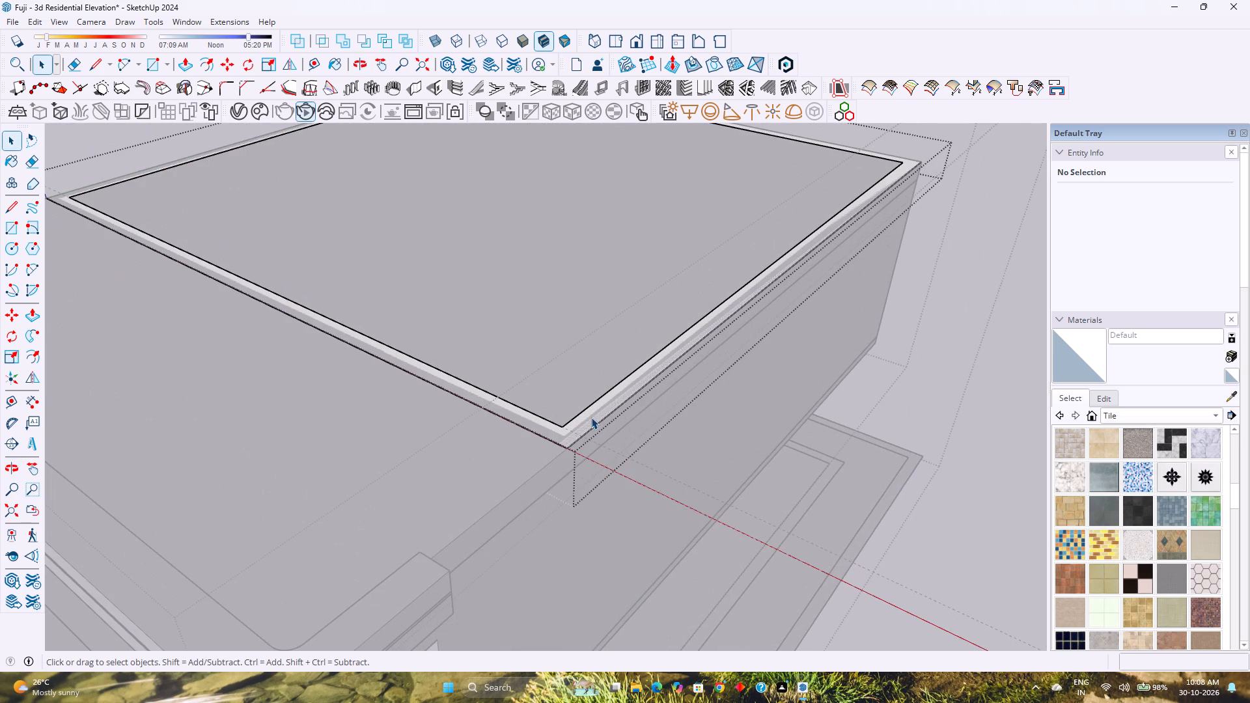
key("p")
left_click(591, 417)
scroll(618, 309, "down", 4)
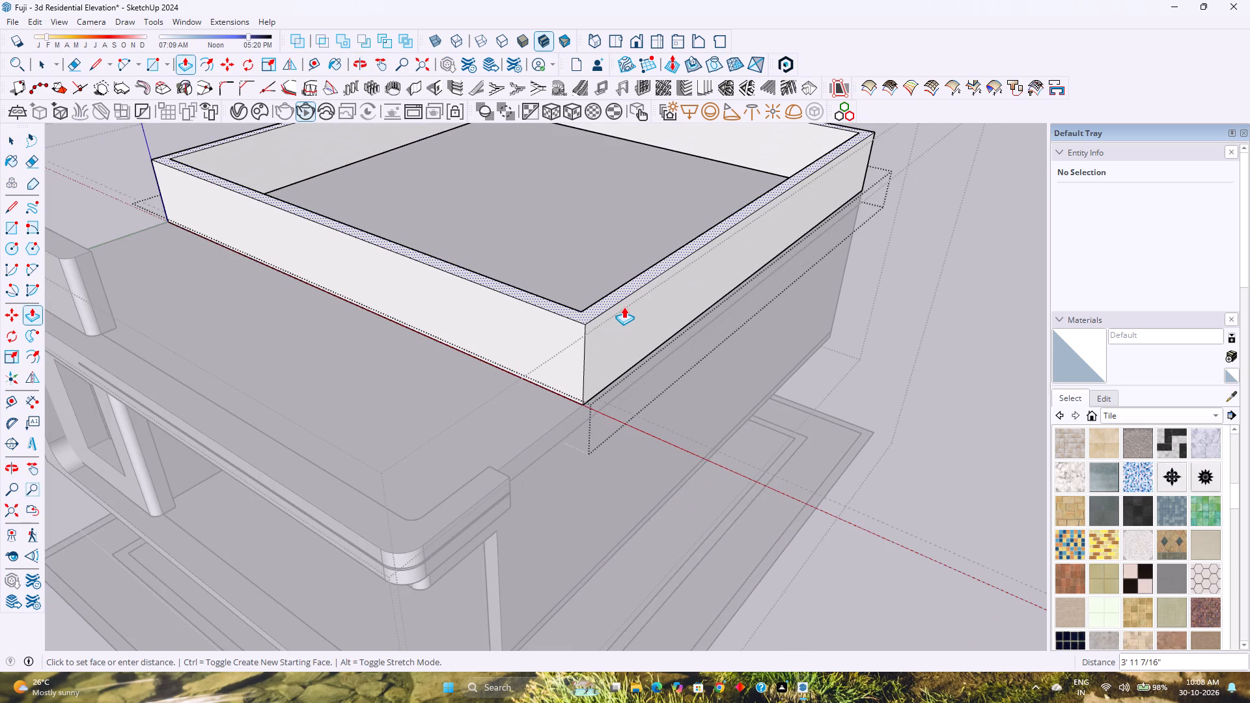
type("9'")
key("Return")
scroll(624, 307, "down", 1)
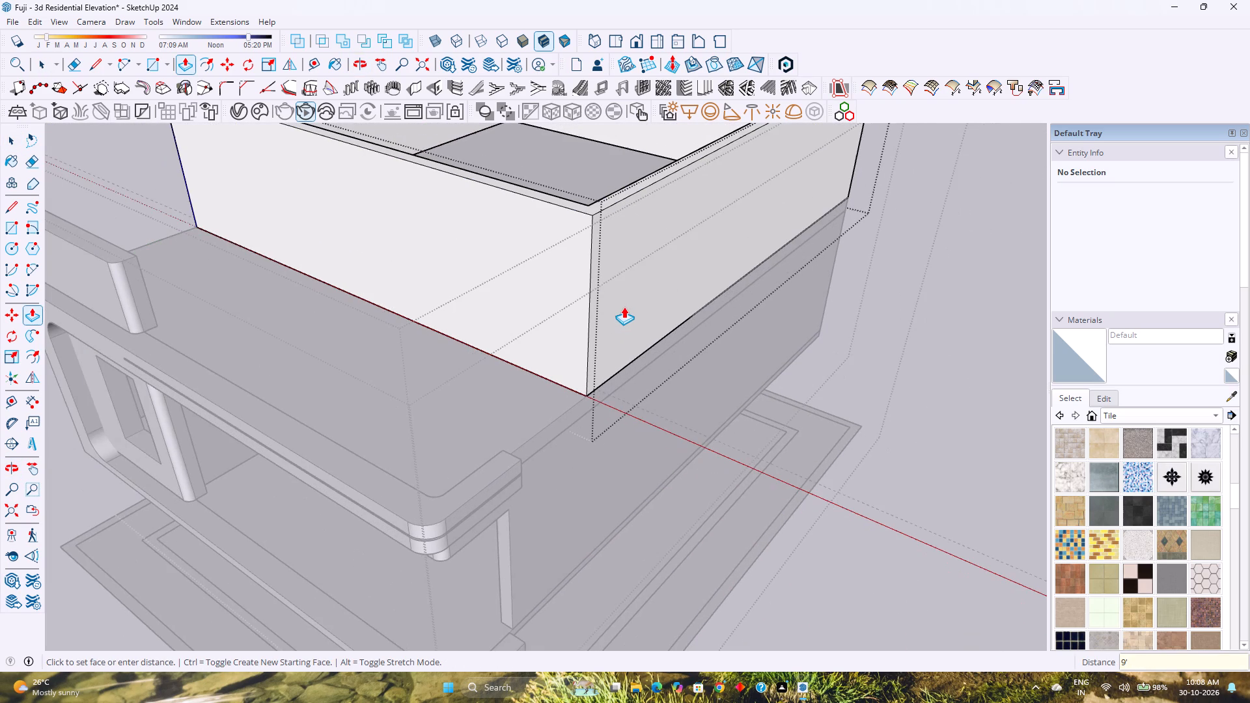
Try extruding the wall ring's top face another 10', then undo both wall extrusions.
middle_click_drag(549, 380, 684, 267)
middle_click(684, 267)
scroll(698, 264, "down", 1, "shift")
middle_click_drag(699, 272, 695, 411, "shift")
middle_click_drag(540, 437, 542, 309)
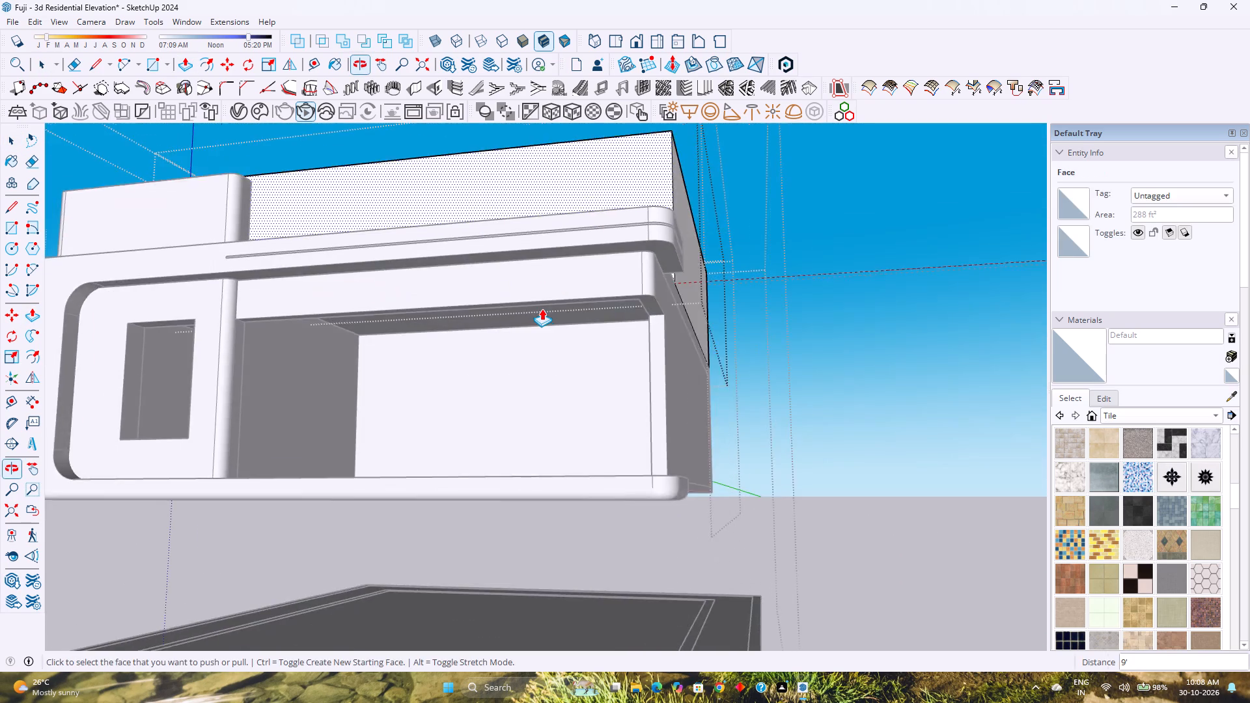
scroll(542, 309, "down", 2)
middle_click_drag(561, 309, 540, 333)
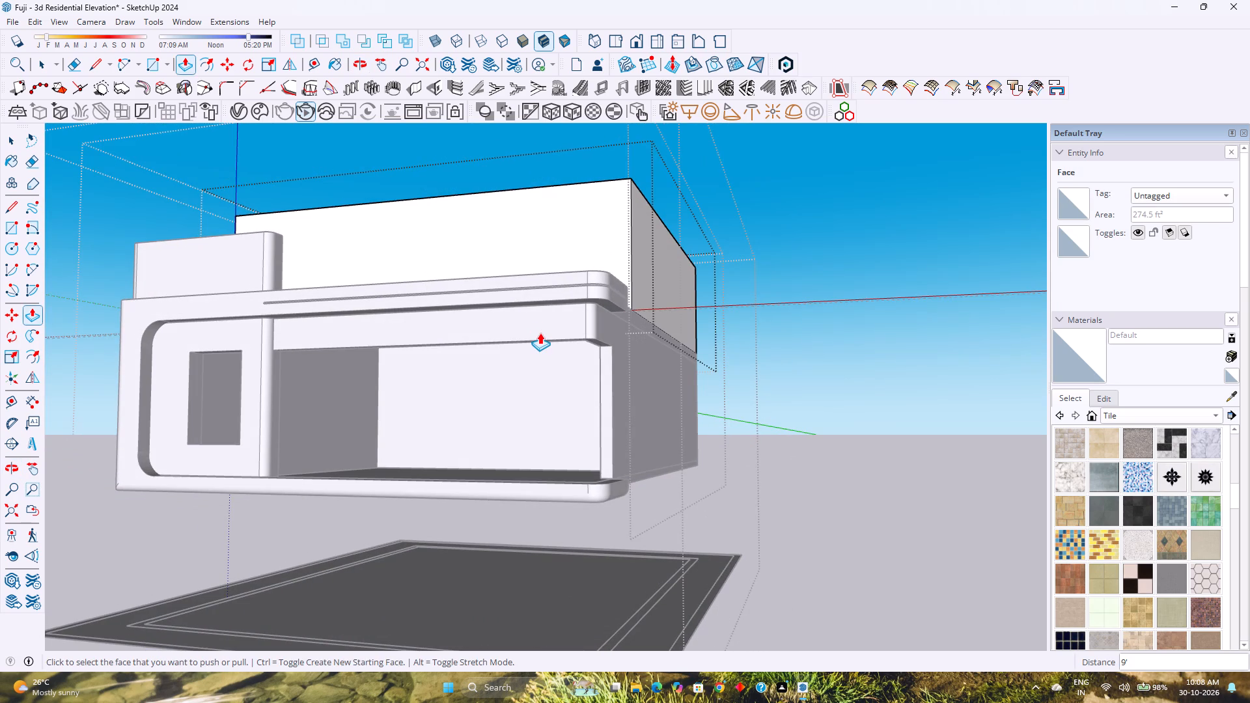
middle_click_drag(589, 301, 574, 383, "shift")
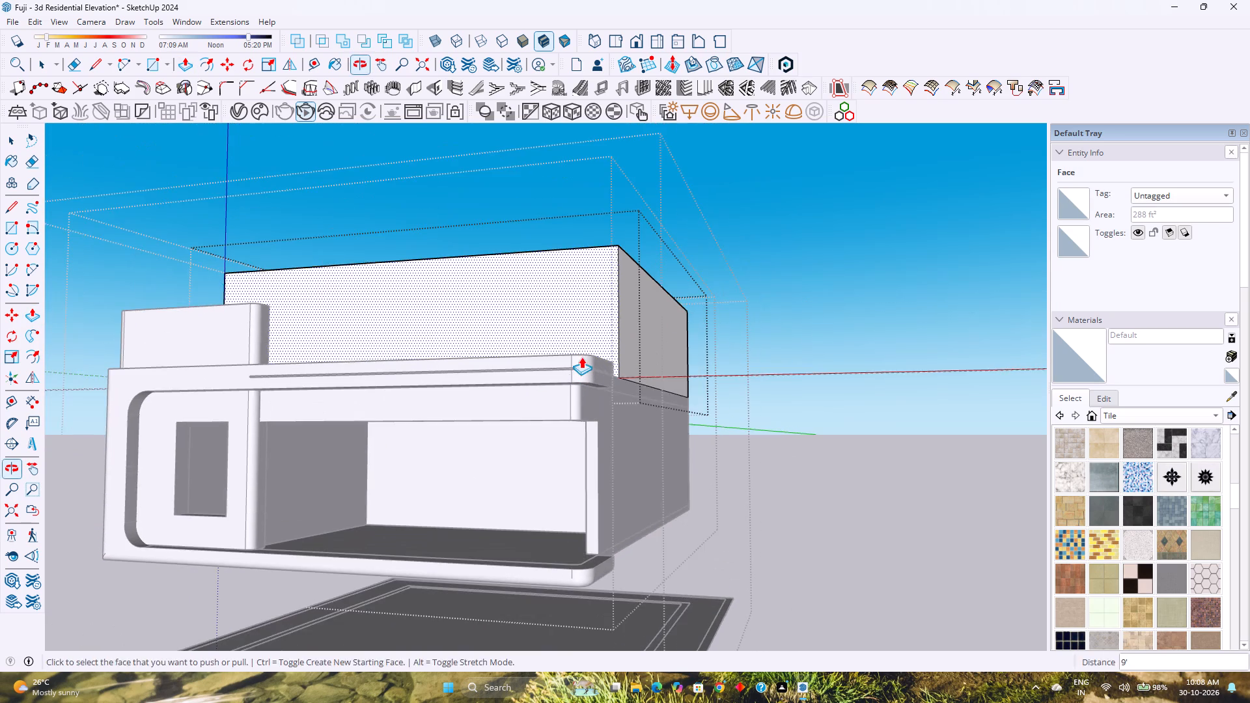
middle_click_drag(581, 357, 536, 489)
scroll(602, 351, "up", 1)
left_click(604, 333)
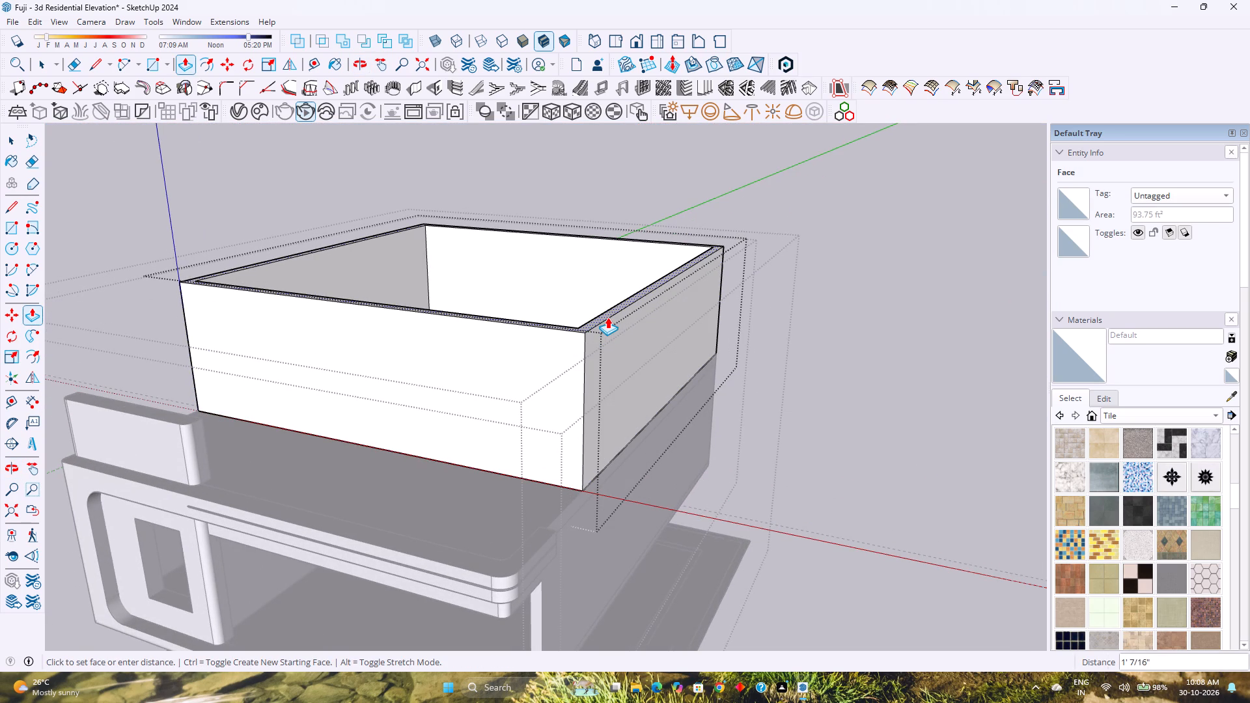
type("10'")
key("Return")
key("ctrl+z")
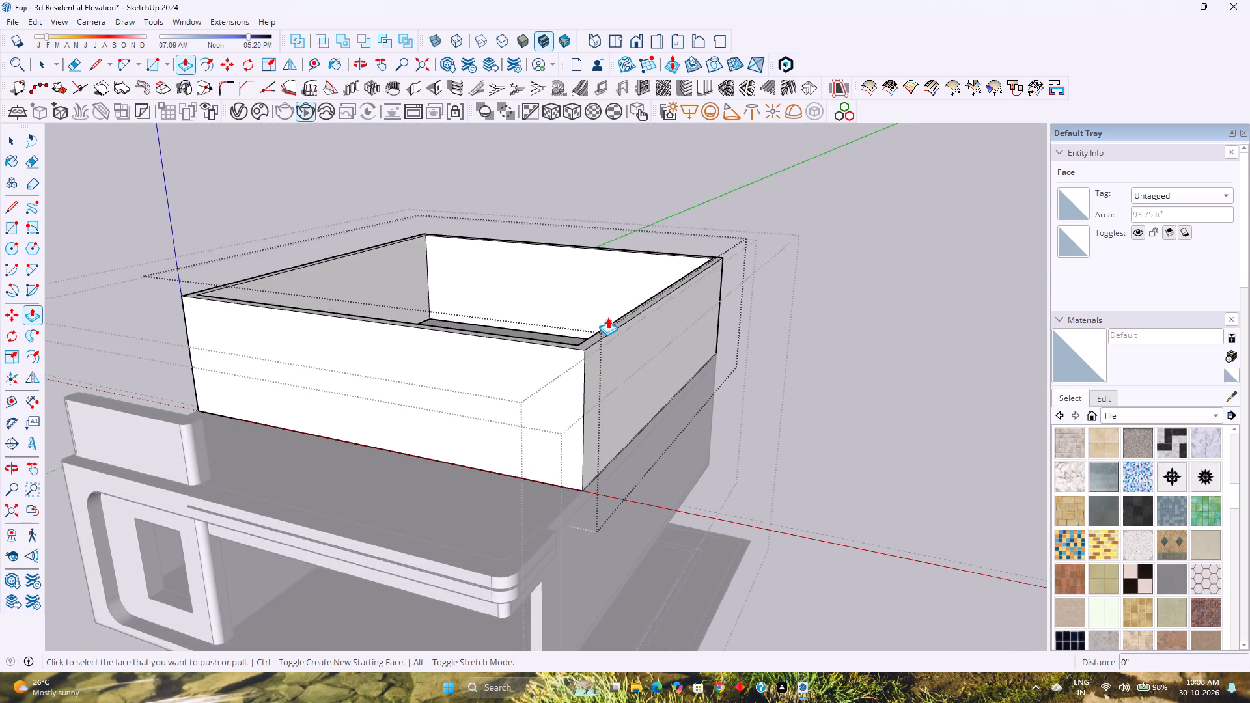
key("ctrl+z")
Push/Pull the flat wall ring up 10' and leave the upper-floor group.
left_click(605, 457)
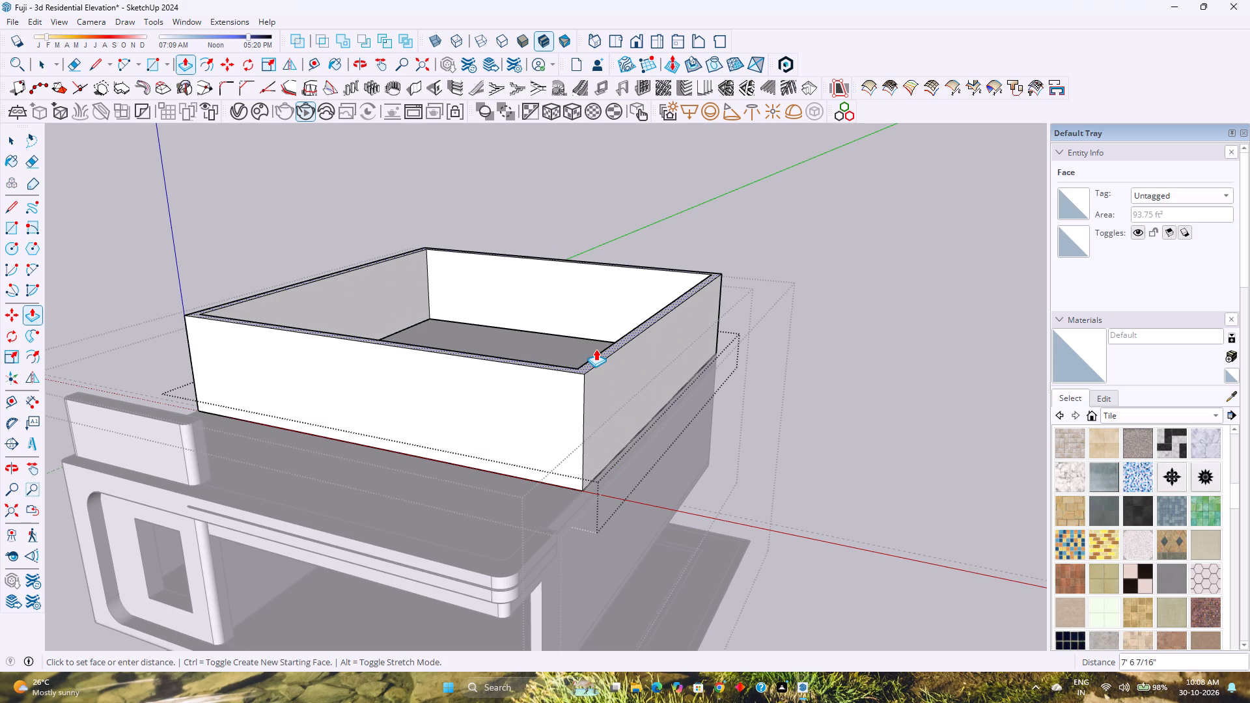
type("10'")
key("Return")
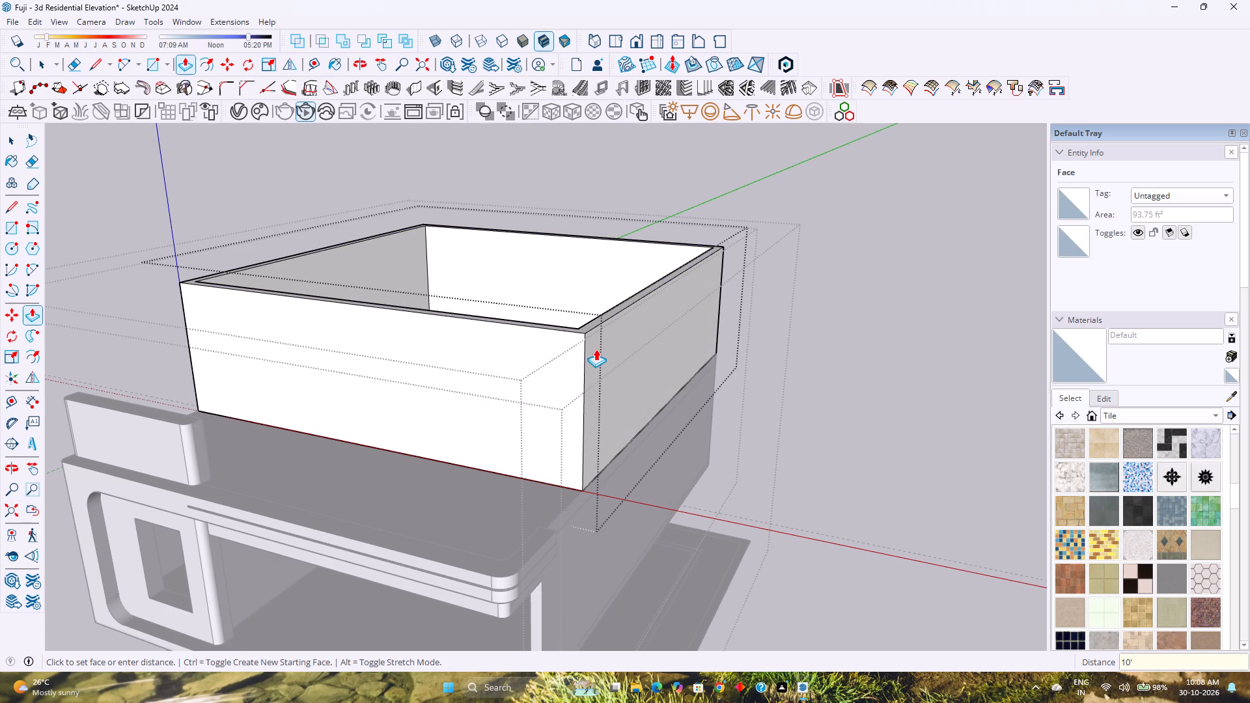
key("space")
scroll(594, 349, "down", 2)
middle_click_drag(574, 389, 553, 428, "shift")
middle_click_drag(511, 440, 484, 363)
middle_click(484, 363)
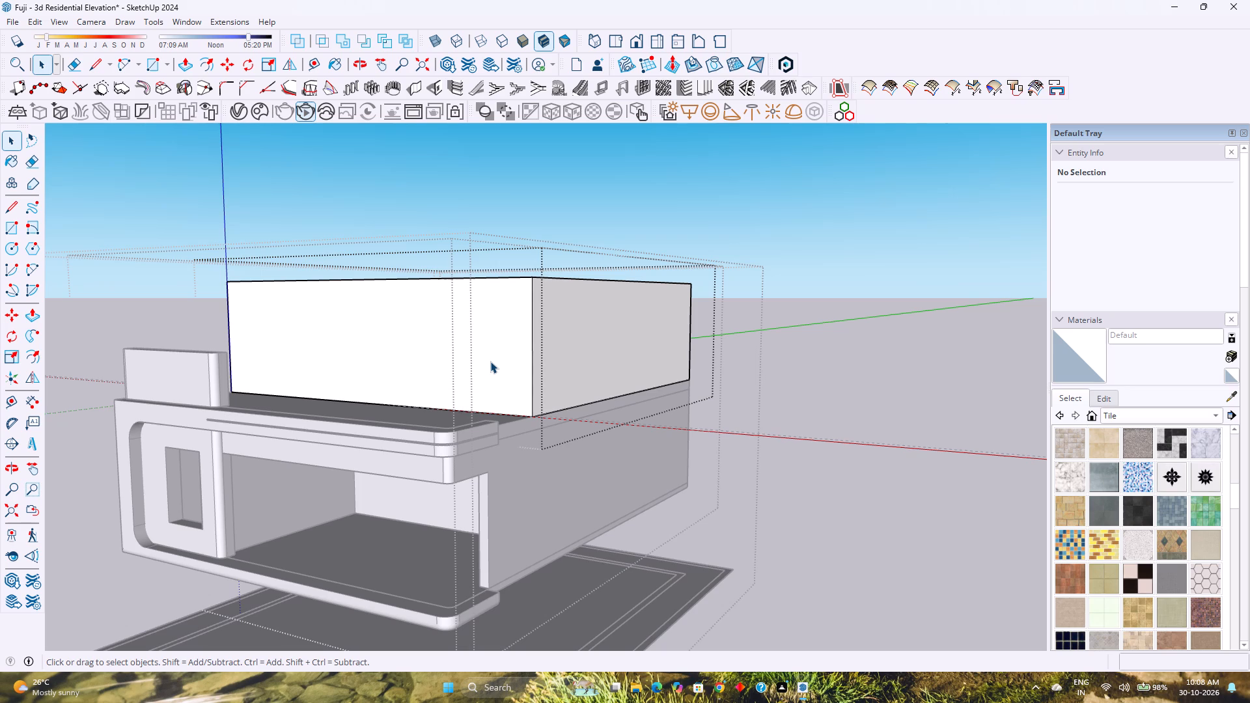
key("Escape")
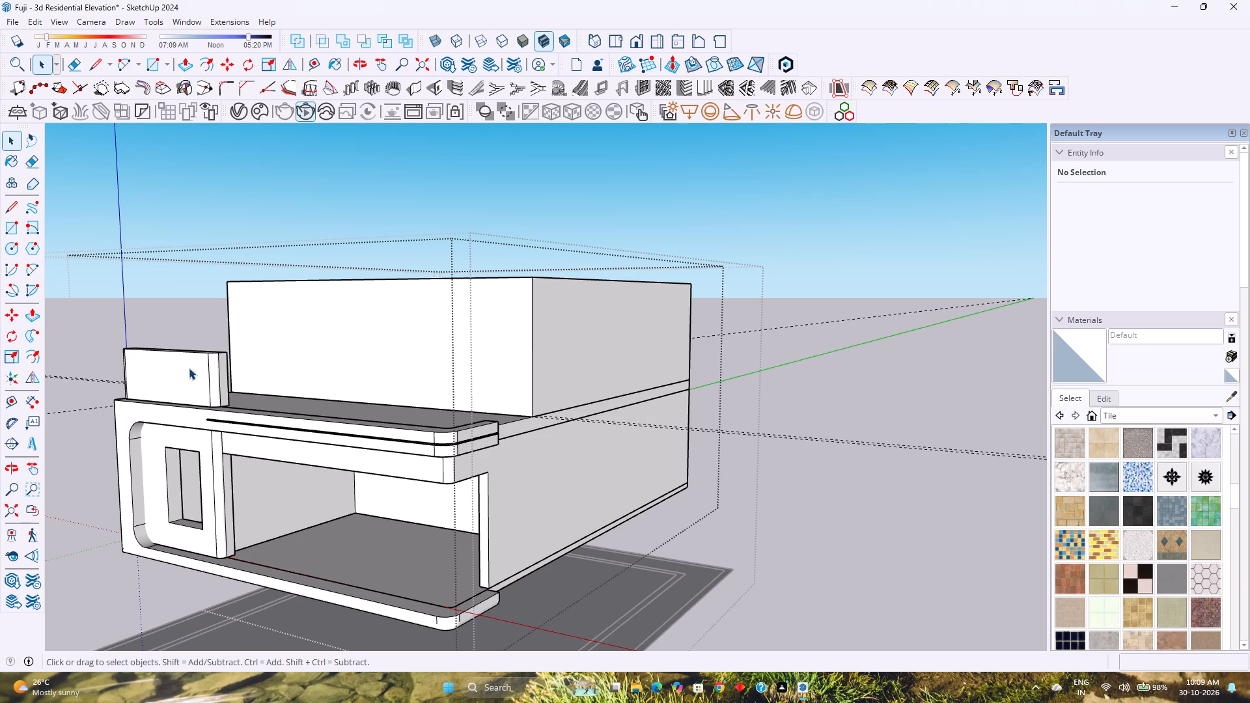
Open the low parapet block group on the roof's front edge above the facade window for editing.
scroll(195, 359, "up", 9)
middle_click_drag(193, 351, 407, 489)
scroll(298, 435, "down", 4)
middle_click_drag(220, 422, 389, 442, "shift")
scroll(356, 462, "up", 4)
middle_click_drag(357, 443, 510, 512)
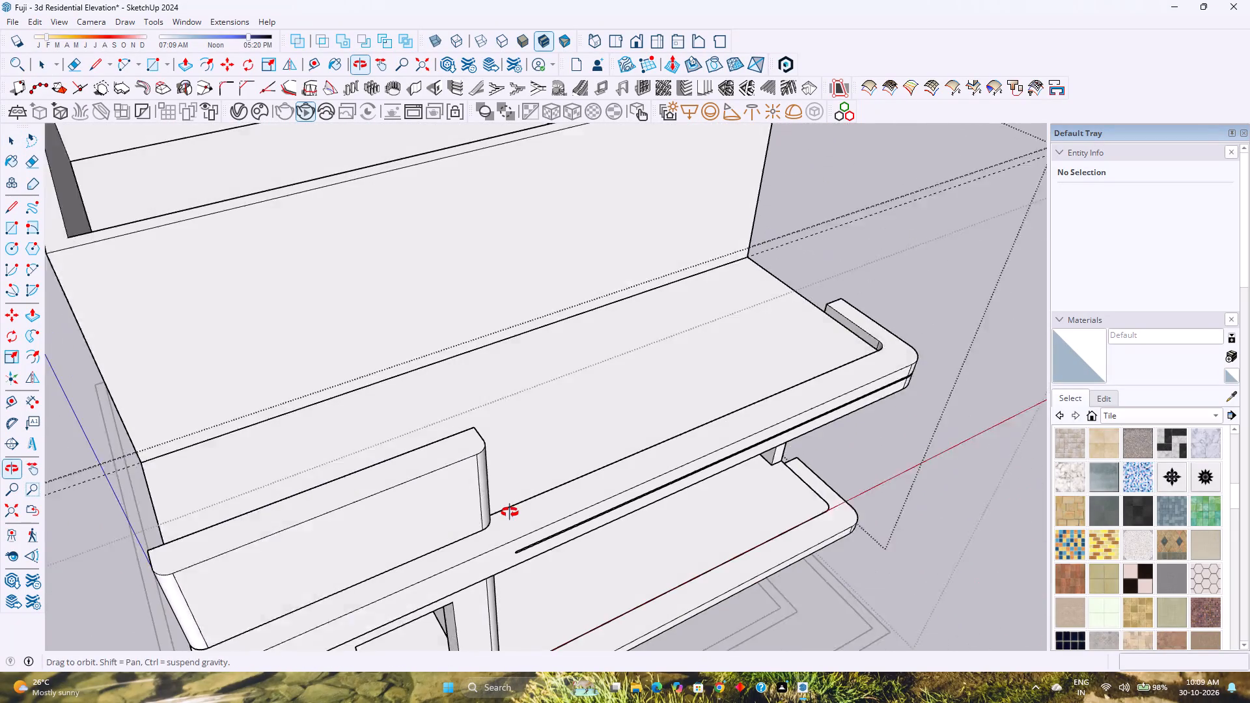
middle_click_drag(510, 512, 510, 512)
middle_click(510, 512)
double_click(437, 459)
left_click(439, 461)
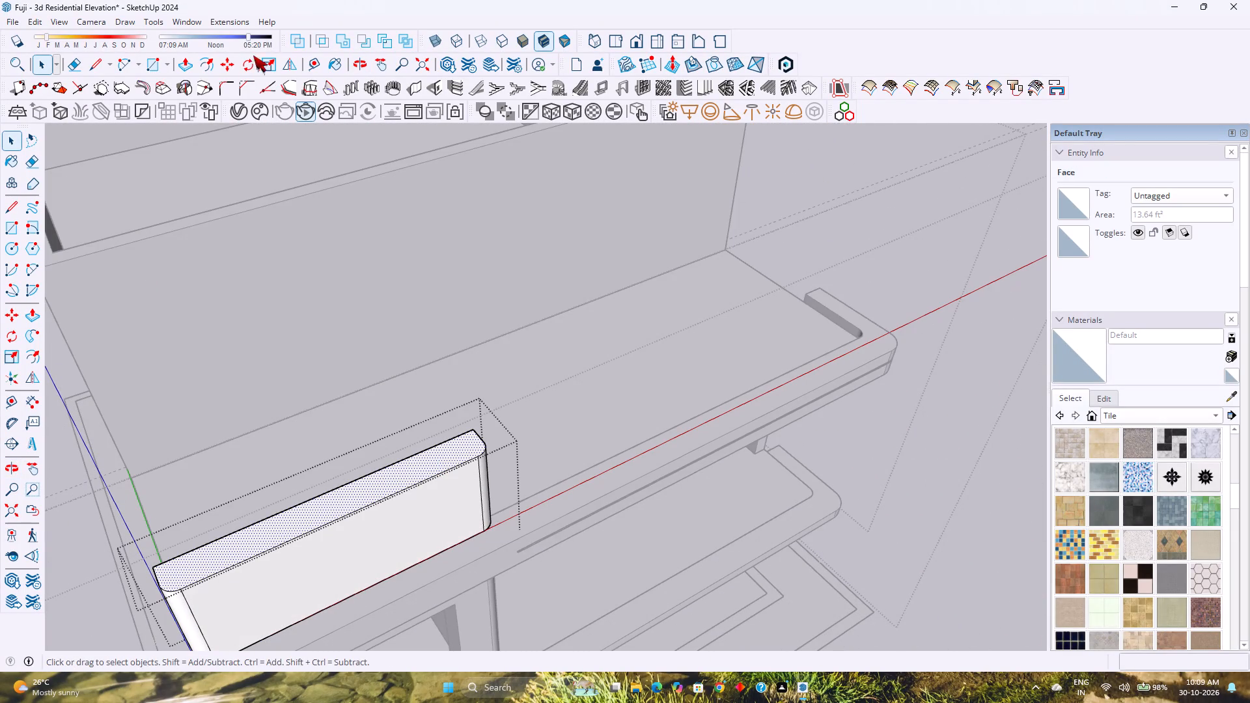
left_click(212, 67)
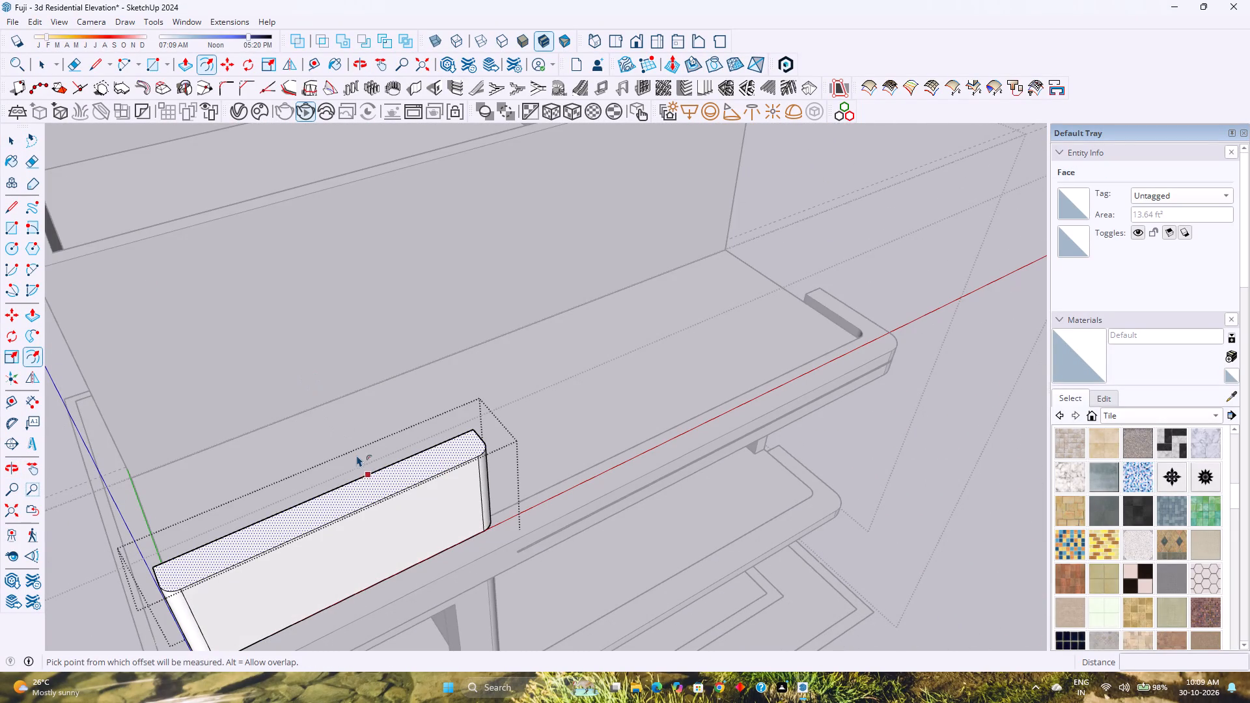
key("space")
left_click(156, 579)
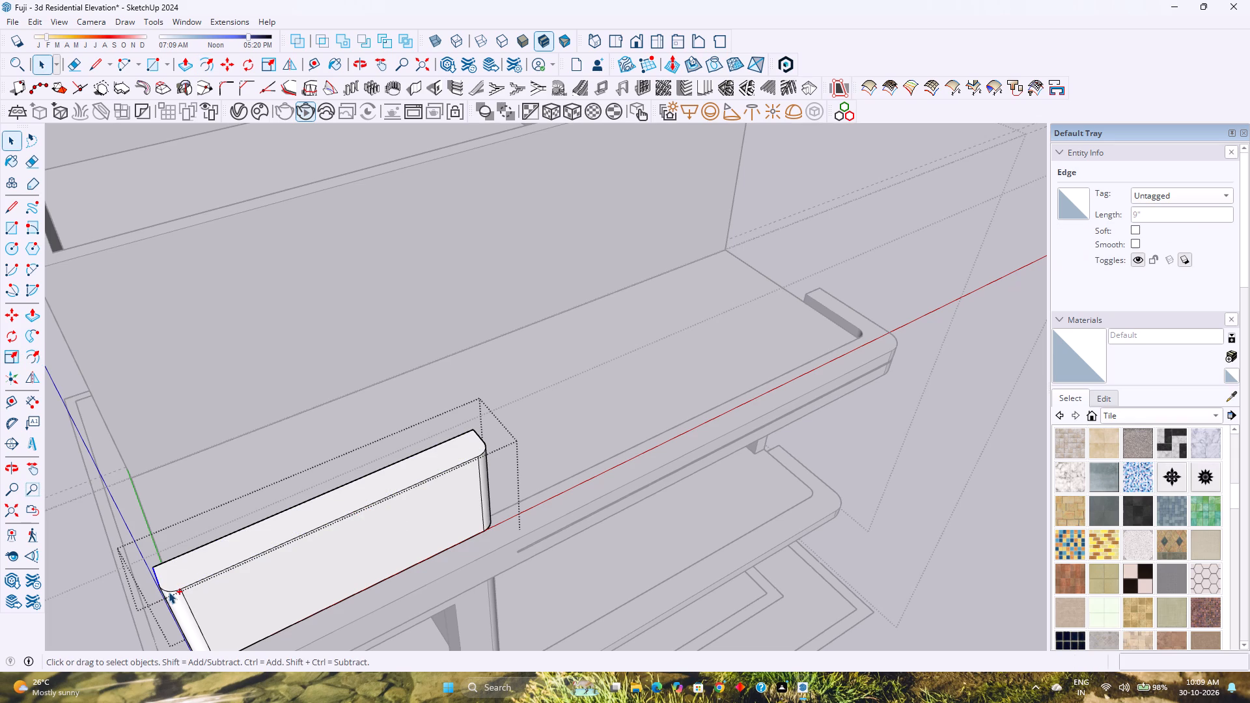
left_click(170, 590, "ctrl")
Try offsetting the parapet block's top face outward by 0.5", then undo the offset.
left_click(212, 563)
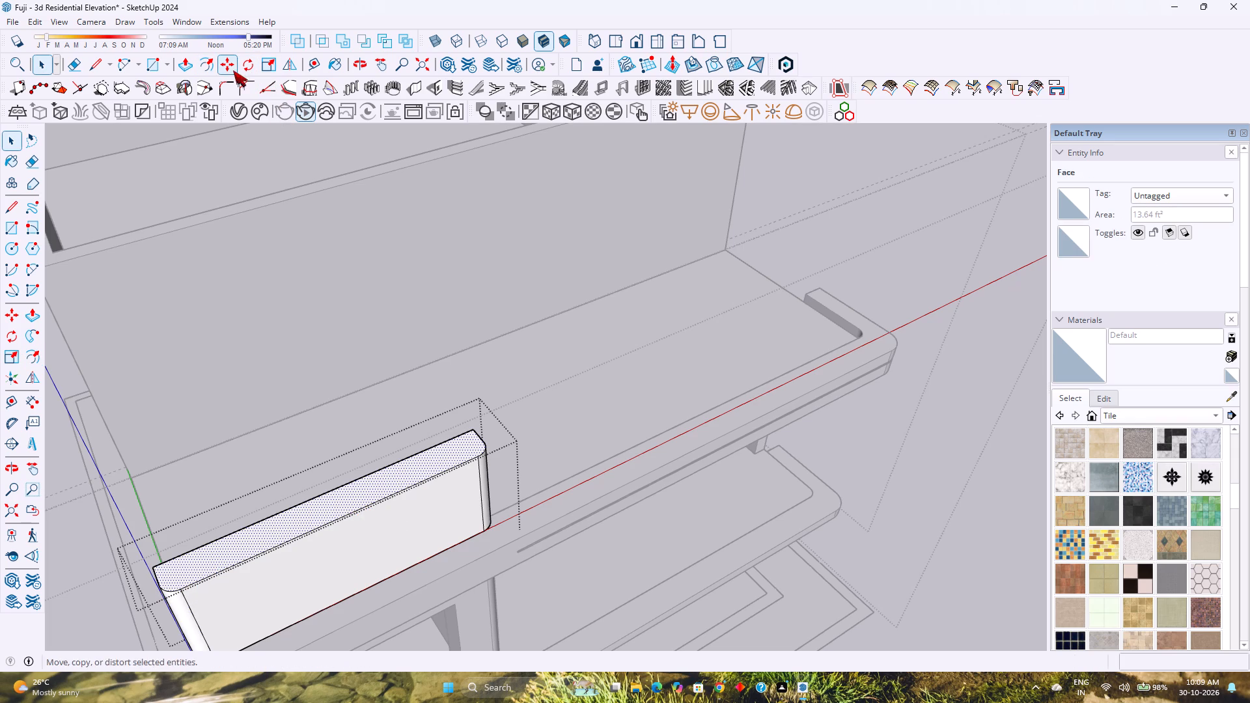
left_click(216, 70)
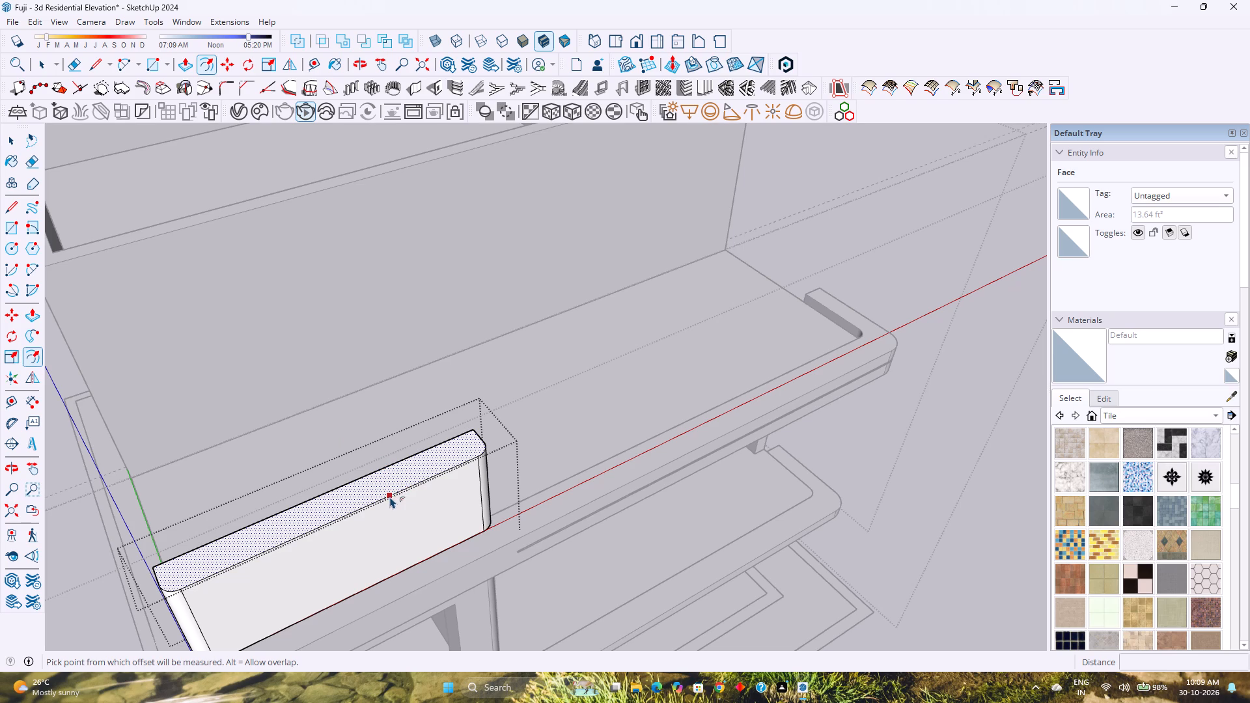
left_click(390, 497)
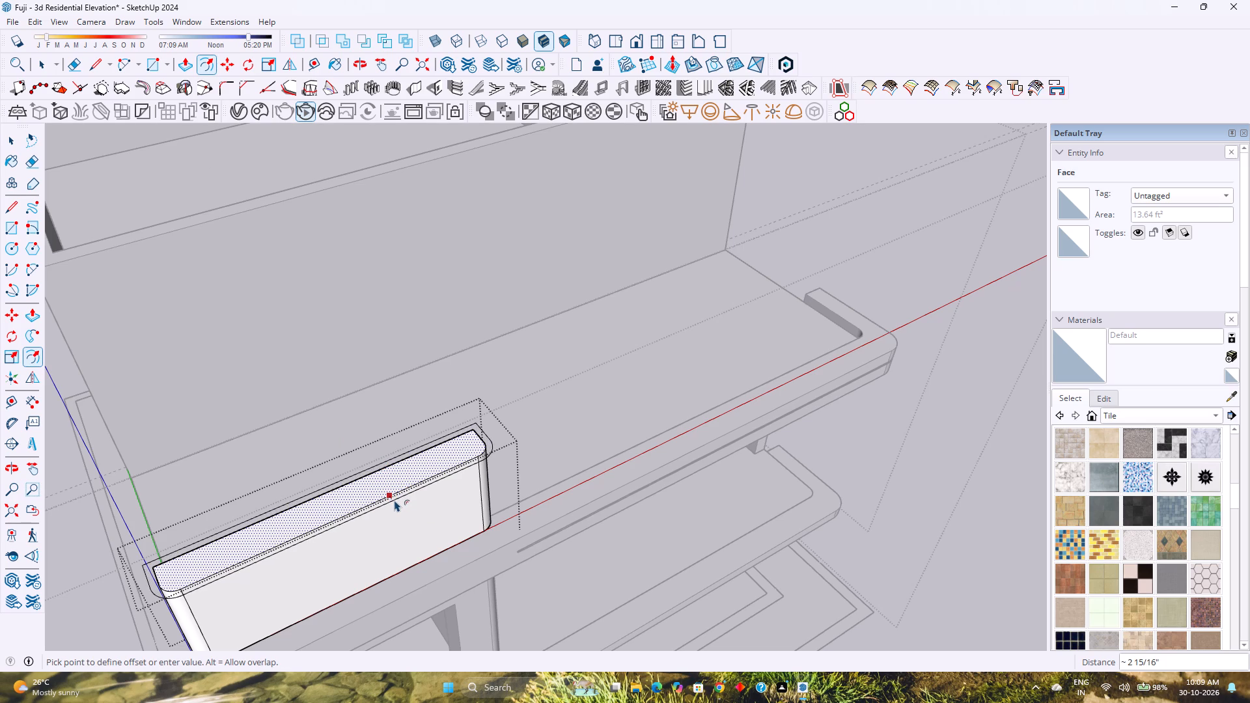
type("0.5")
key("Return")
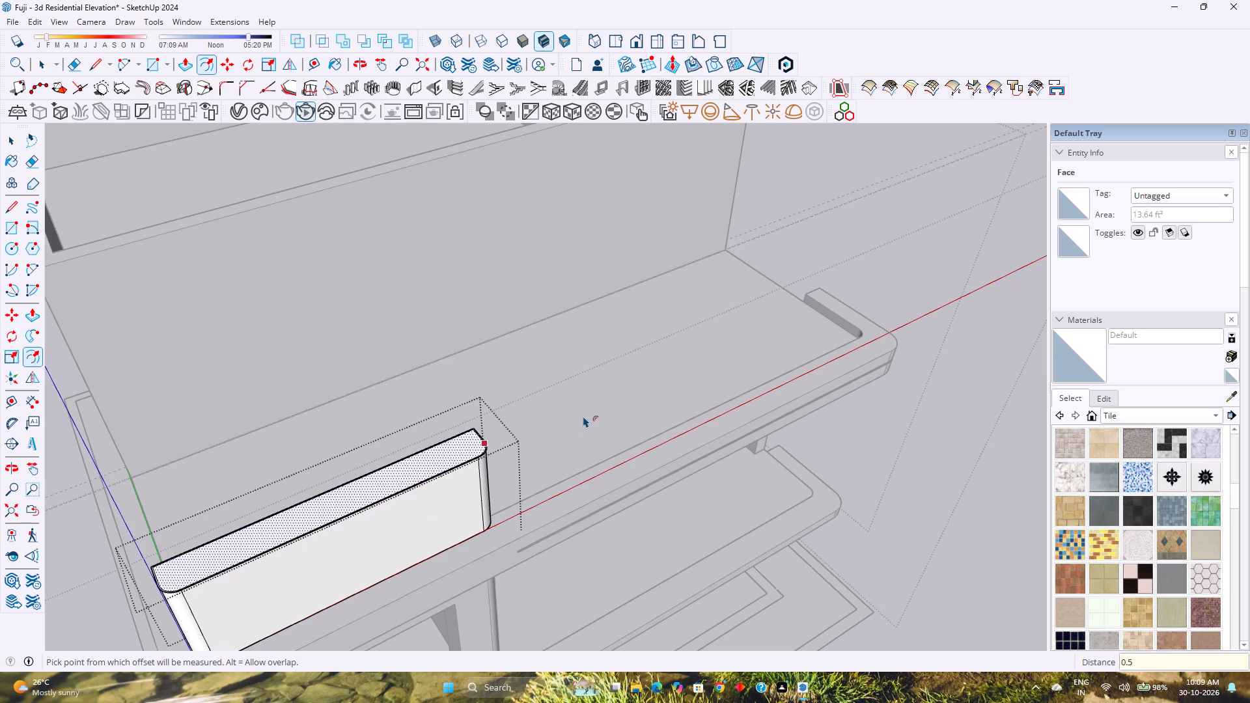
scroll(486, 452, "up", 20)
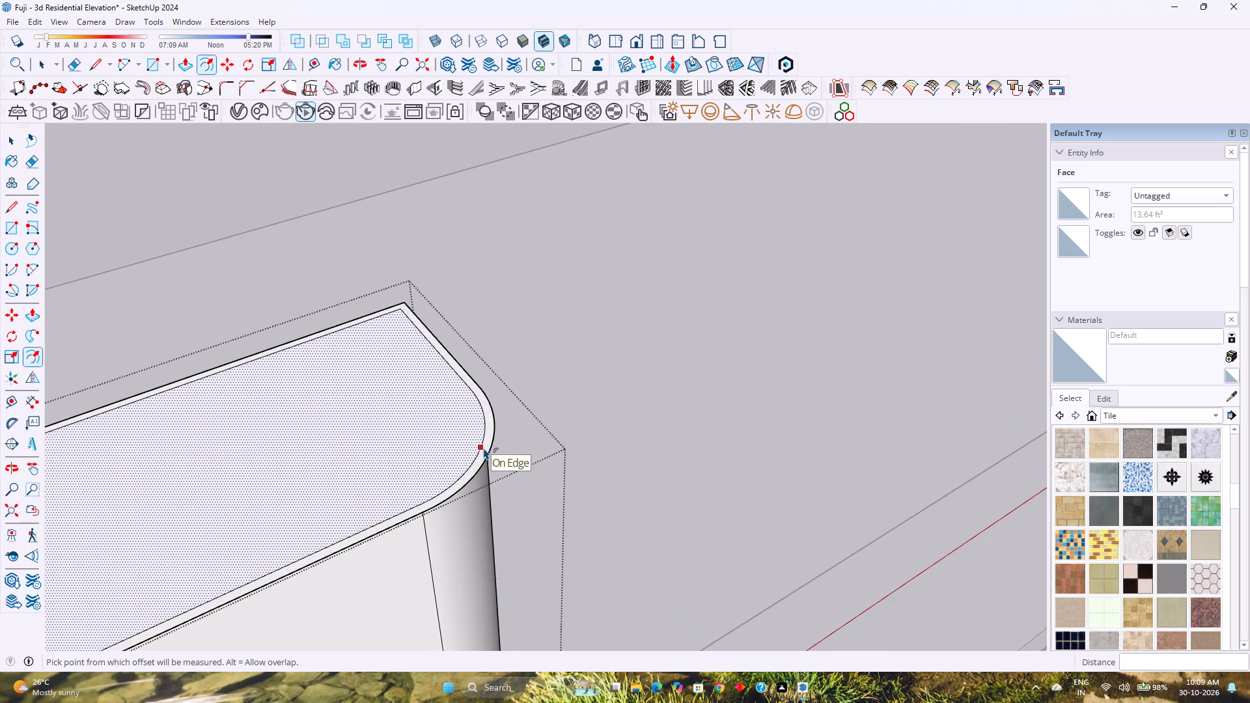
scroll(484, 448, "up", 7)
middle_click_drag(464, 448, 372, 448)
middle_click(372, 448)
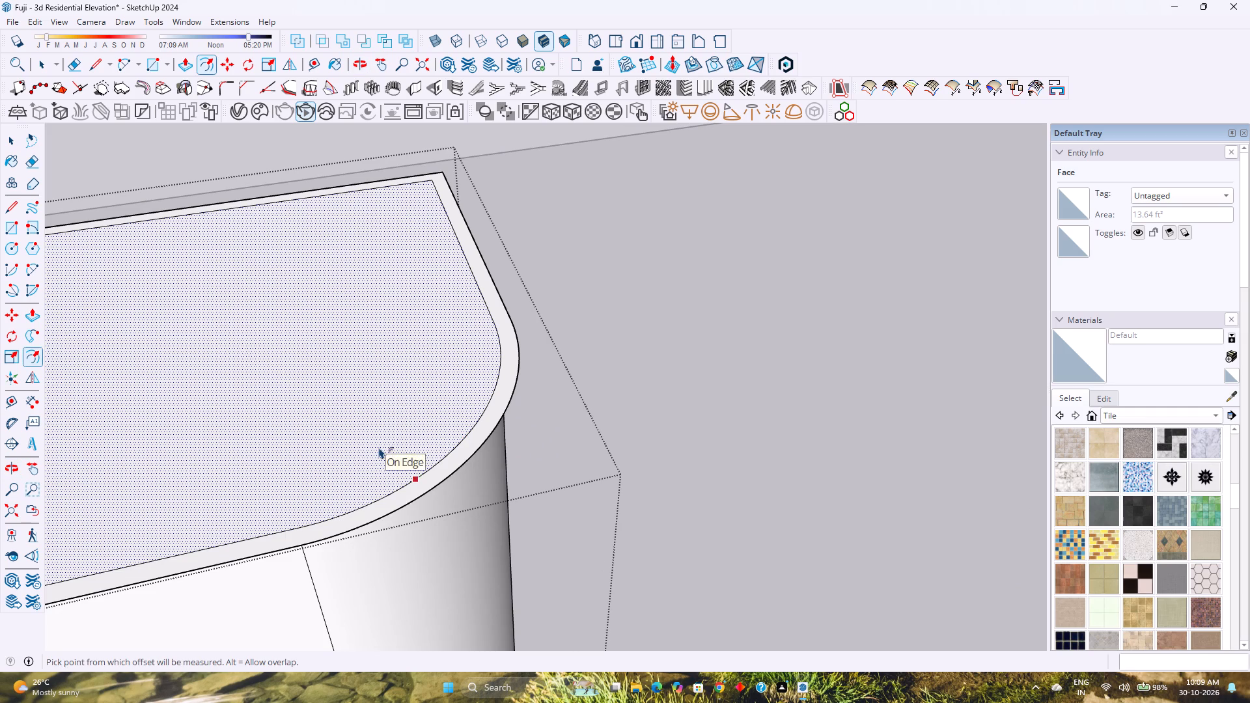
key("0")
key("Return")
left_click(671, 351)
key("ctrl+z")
Offset the parapet block's top face outline outward by 1".
left_click(468, 433)
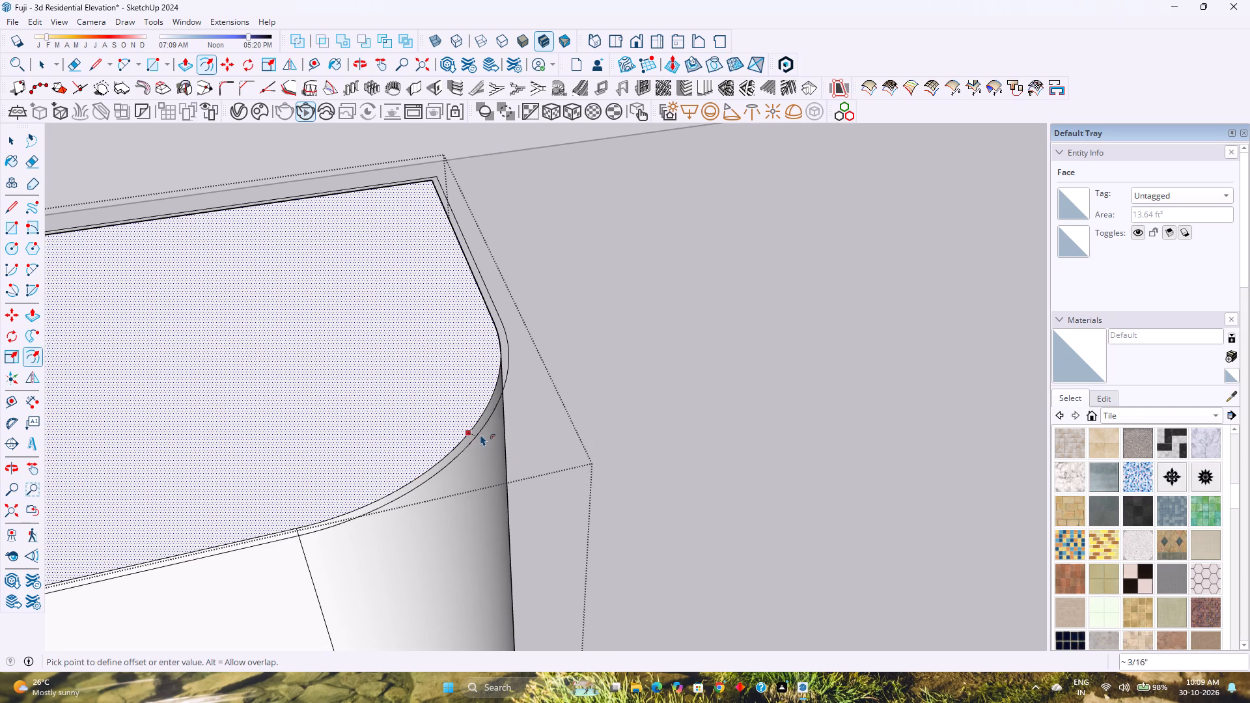
key("1")
key("Return")
Draw 1" lines from the inner outline to the outer edge at both back corners of the block's top.
scroll(483, 433, "down", 18)
middle_click_drag(473, 466, 437, 450)
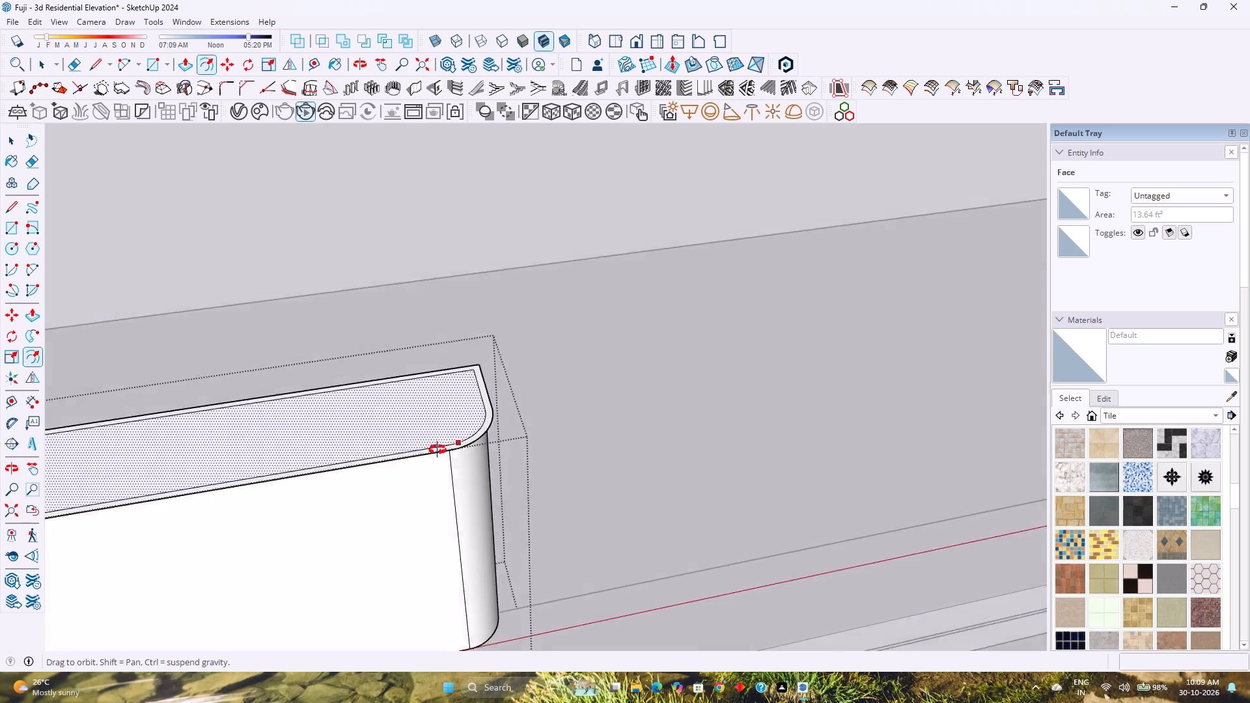
middle_click_drag(437, 450, 337, 379)
middle_click(334, 378)
scroll(386, 370, "up", 9)
middle_click_drag(505, 376, 399, 407)
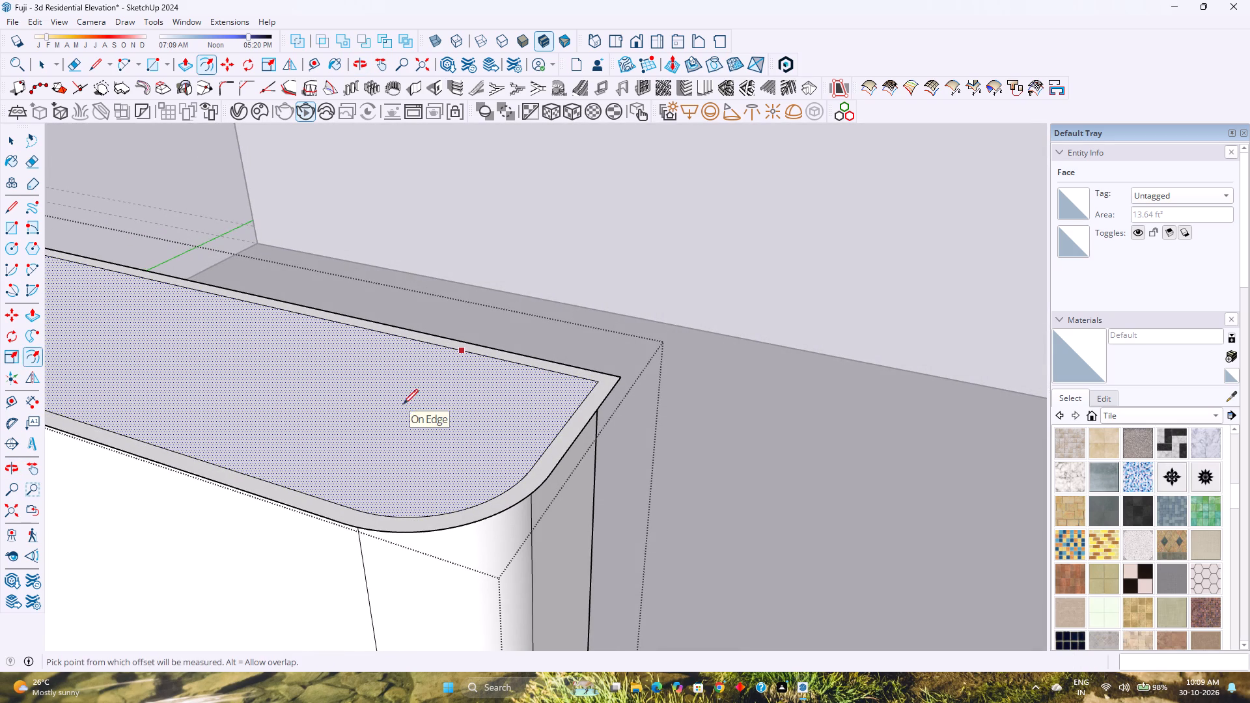
key("l")
left_click(599, 385)
left_click(614, 385)
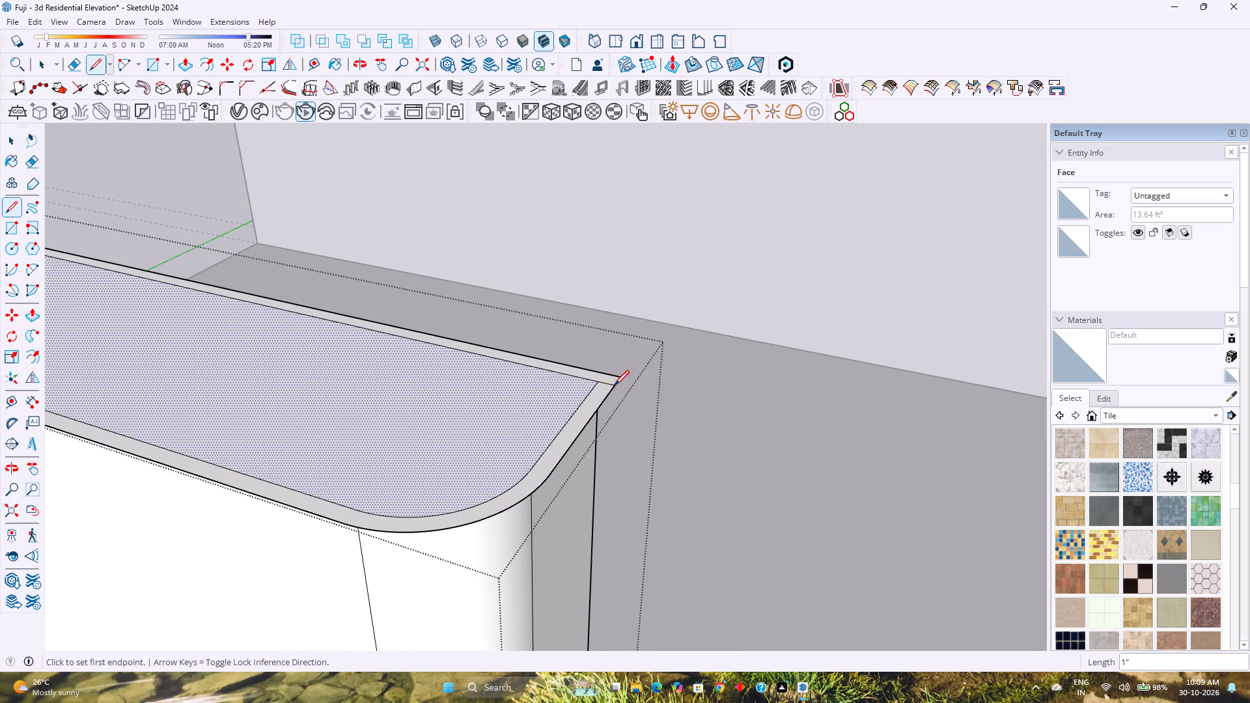
scroll(615, 385, "down", 5)
middle_click_drag(538, 378, 848, 499, "shift")
scroll(690, 447, "down", 4)
middle_click_drag(521, 443, 1016, 637, "shift")
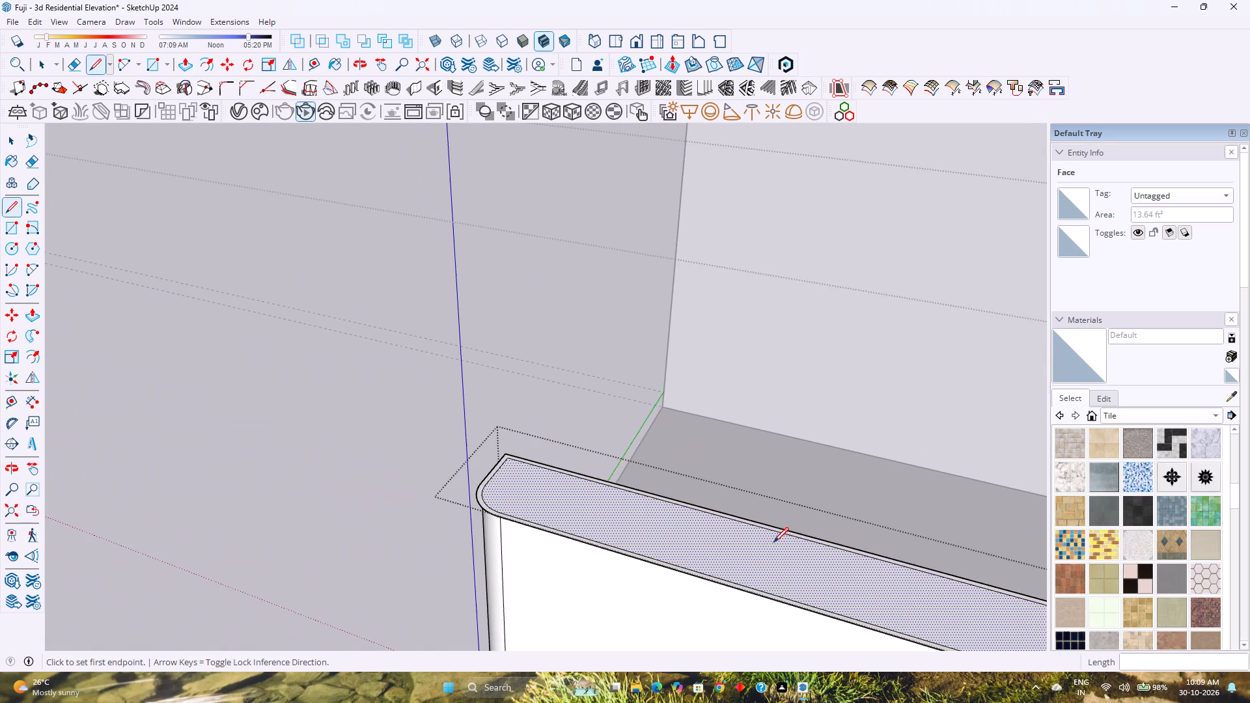
scroll(520, 452, "up", 9)
left_click(501, 465)
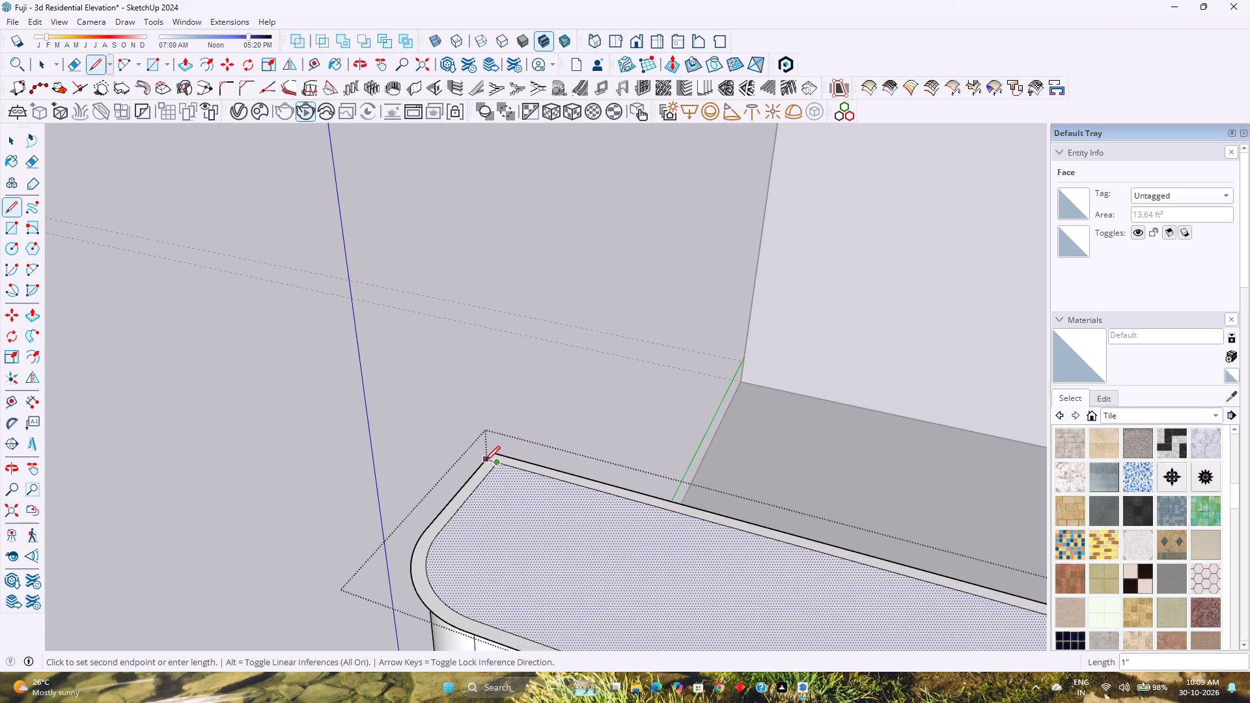
left_click(482, 461)
Erase the outer offset edge along the block's back, keeping the band only around the front and ends.
key("space")
type("e")
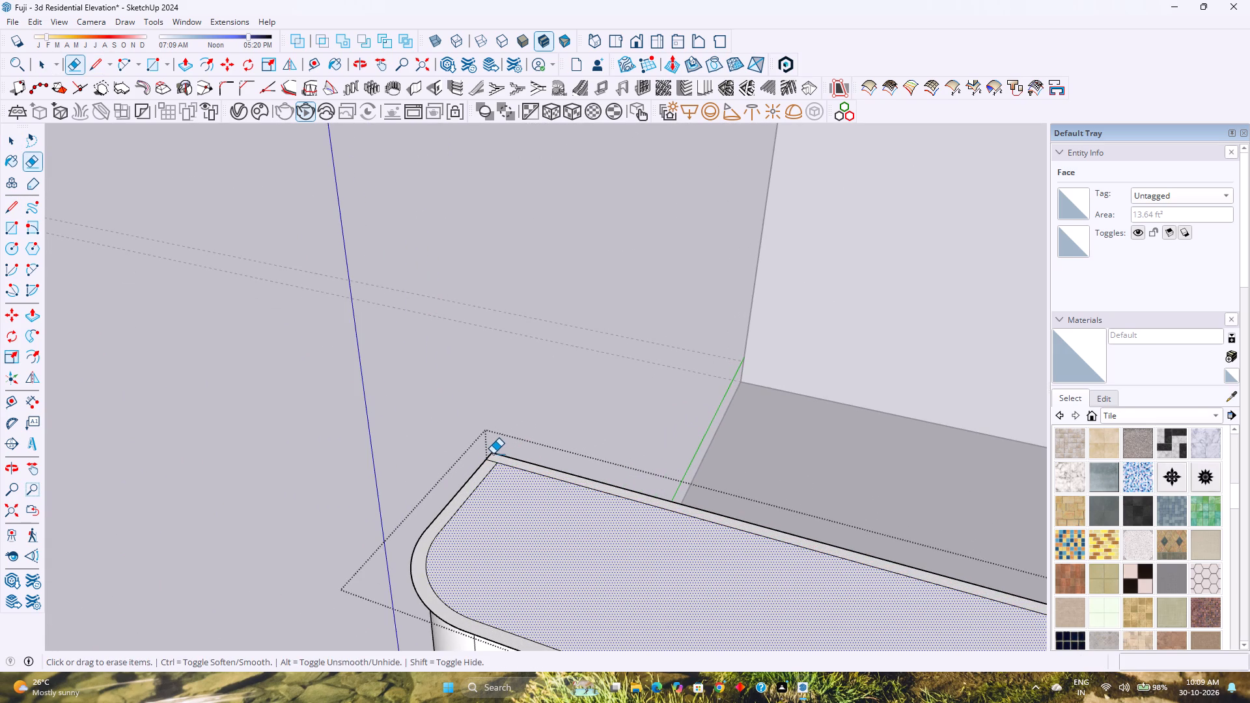
left_click(492, 454)
left_click(671, 501)
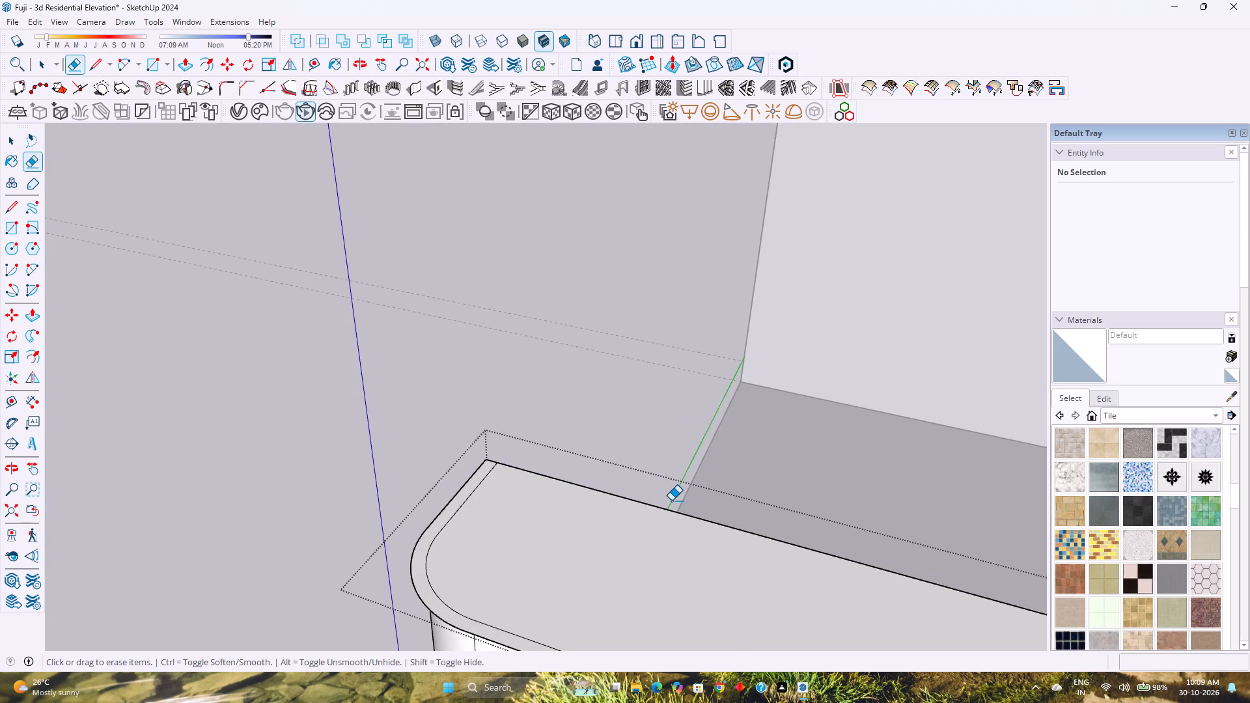
scroll(669, 499, "down", 4)
middle_click_drag(725, 507, 425, 404, "shift")
scroll(425, 403, "down", 5)
middle_click_drag(670, 447, 370, 392, "shift")
middle_click(370, 392, "shift")
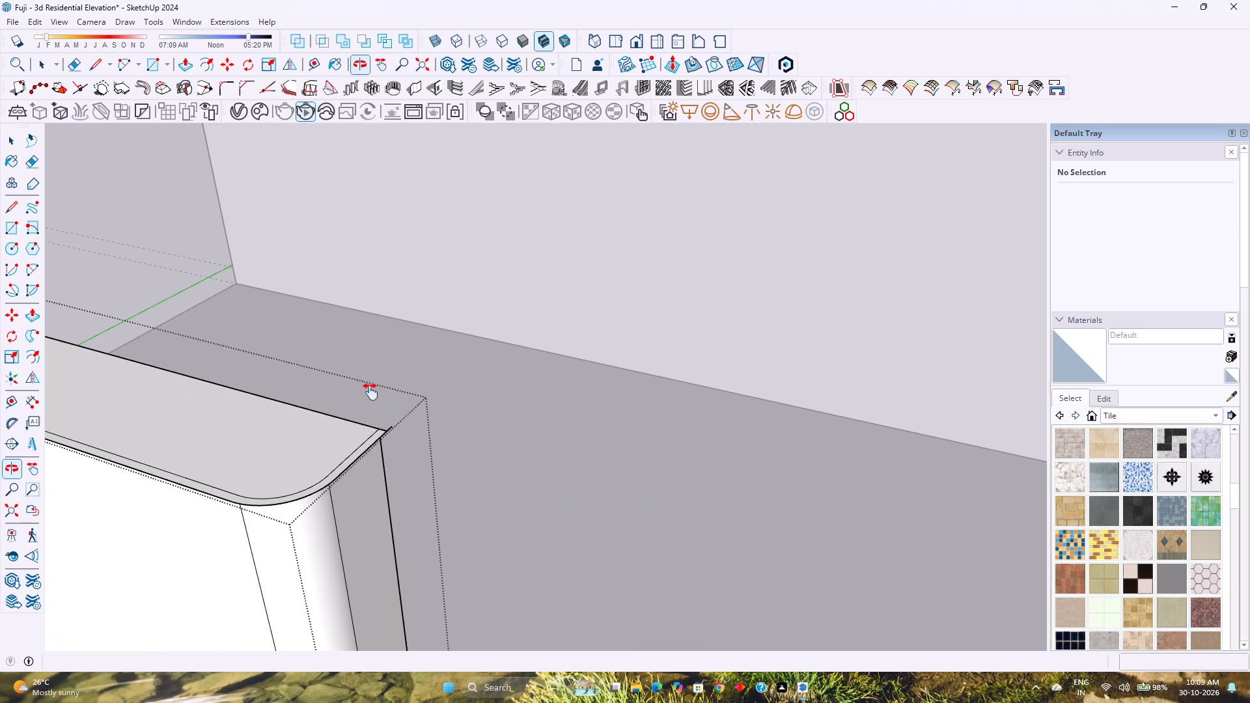
scroll(382, 427, "up", 3)
left_click(398, 431)
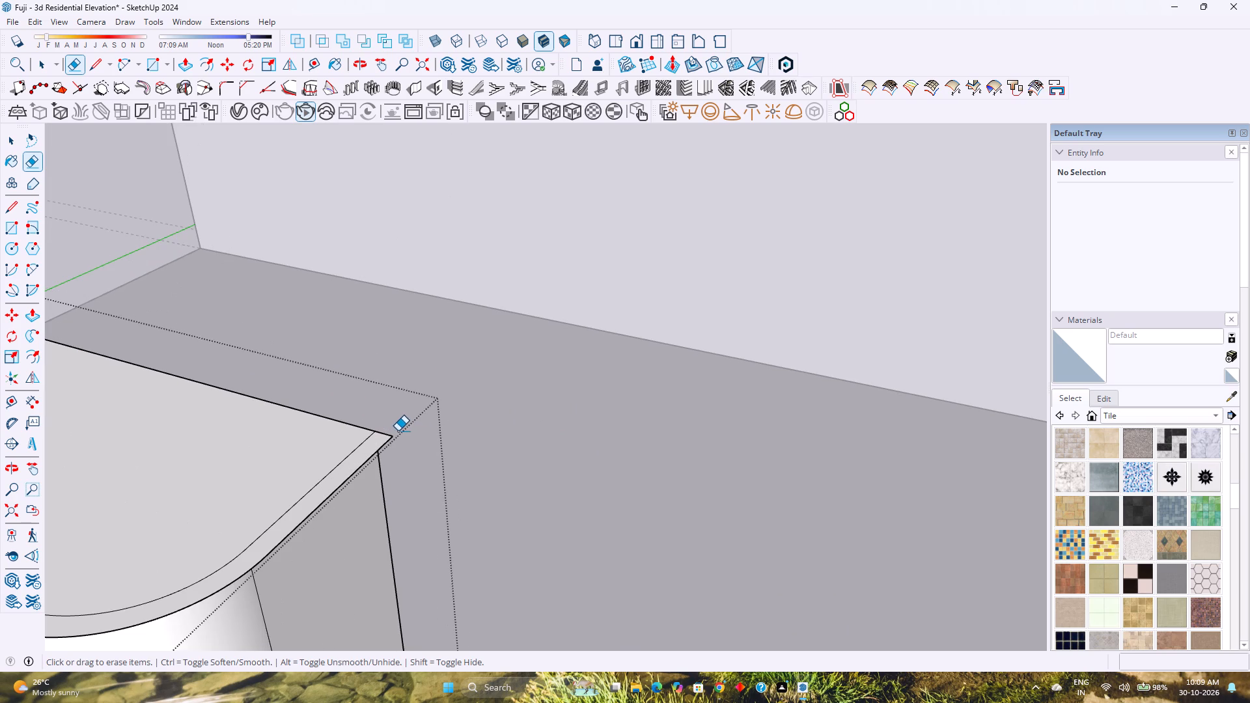
middle_click_drag(398, 431, 502, 394, "shift")
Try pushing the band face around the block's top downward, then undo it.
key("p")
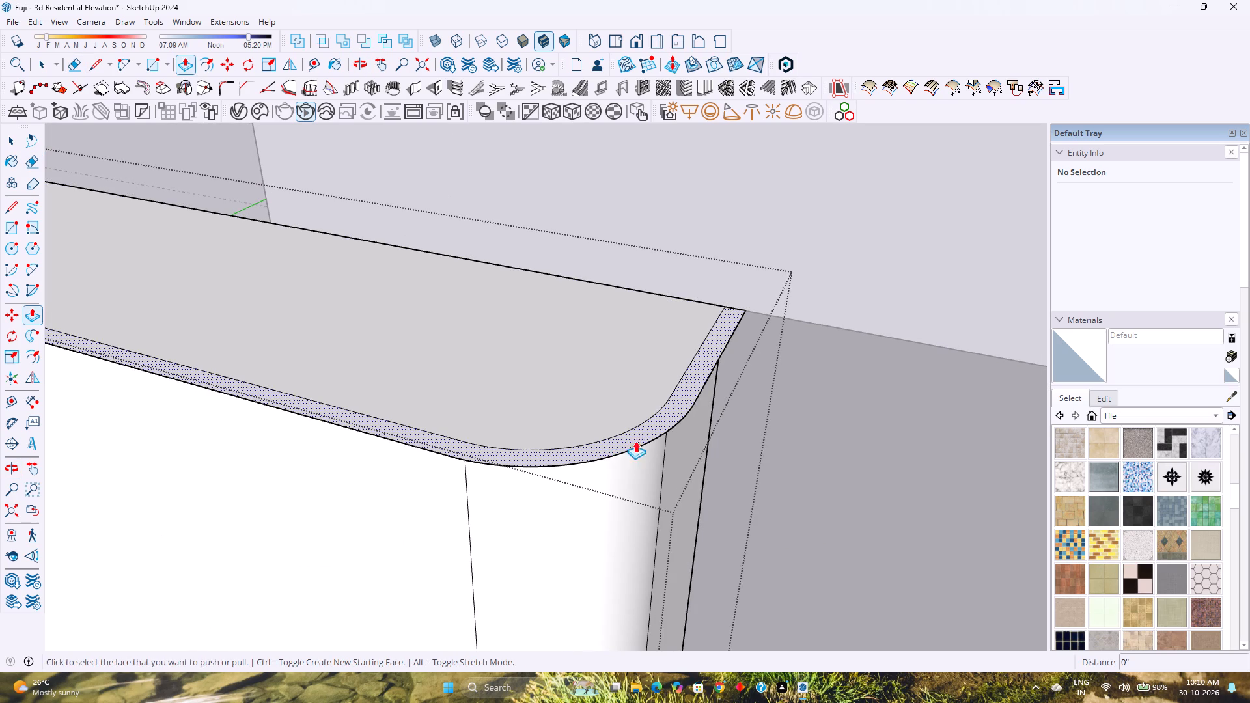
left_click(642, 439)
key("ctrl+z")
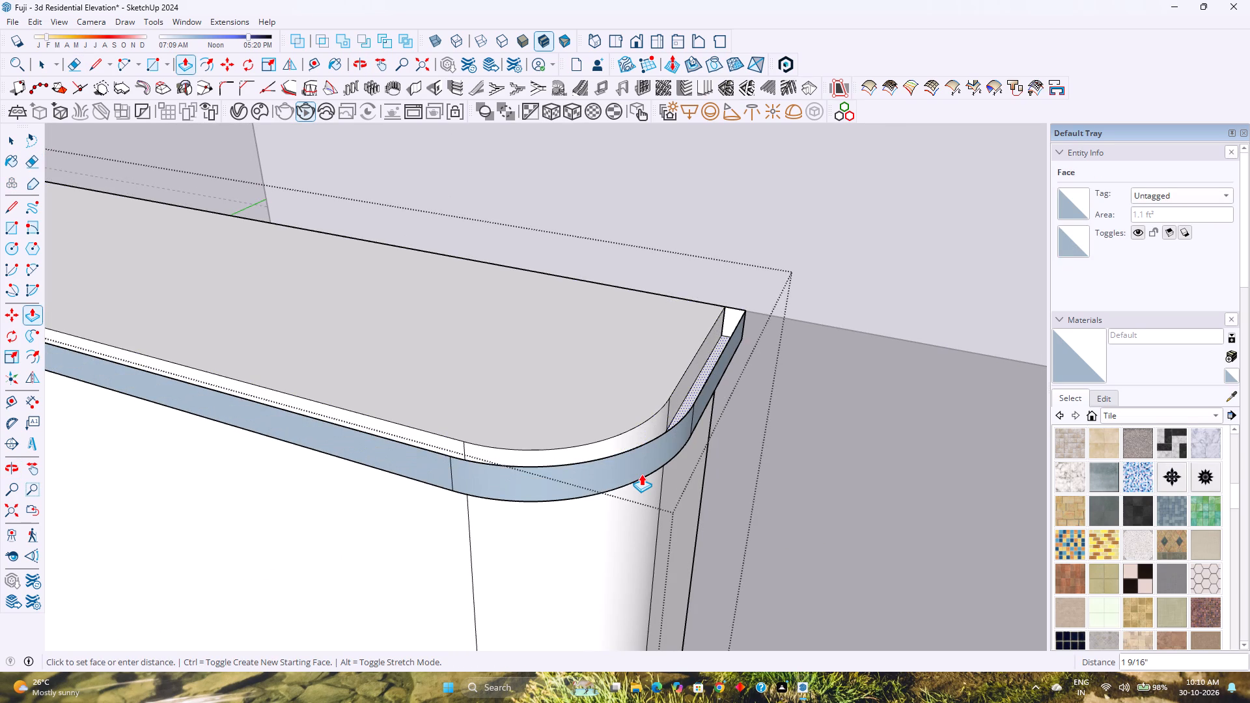
Erase the stray edge piece sticking out at the band's back corner.
middle_click_drag(642, 488, 510, 436)
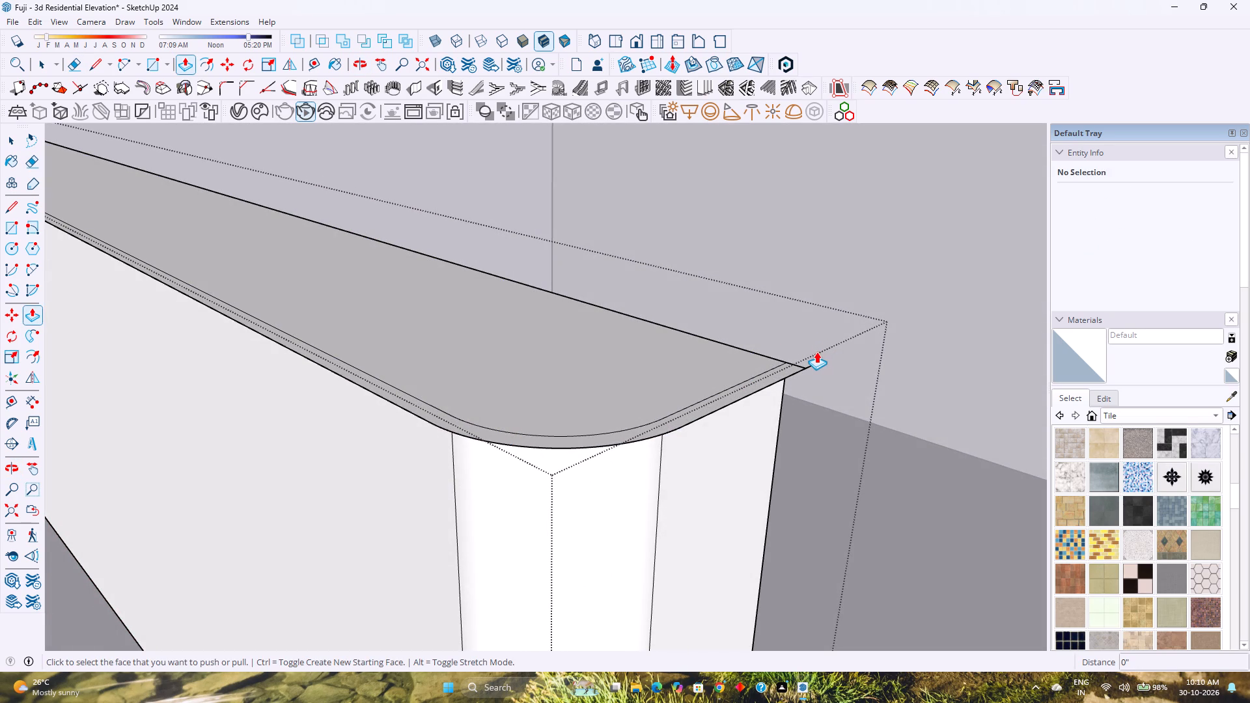
key("e")
left_click(811, 367)
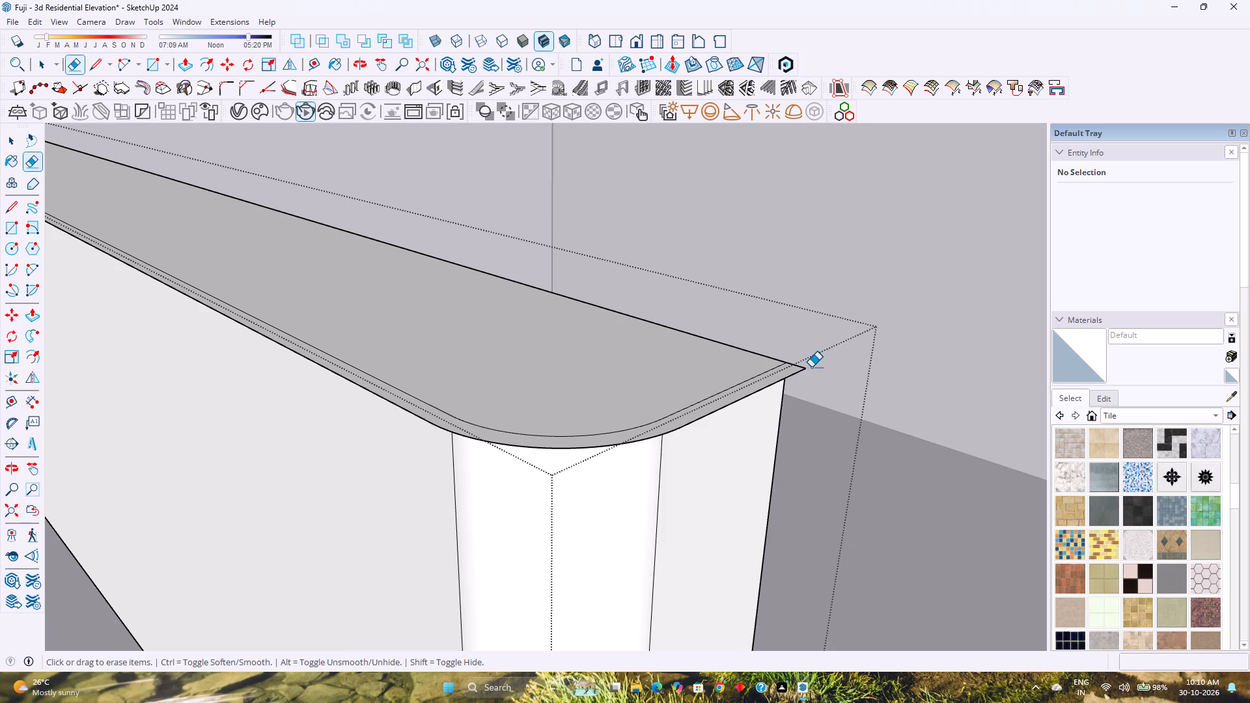
Select the band face with its edges around the block's top and make it a group.
key("space")
double_click(751, 389)
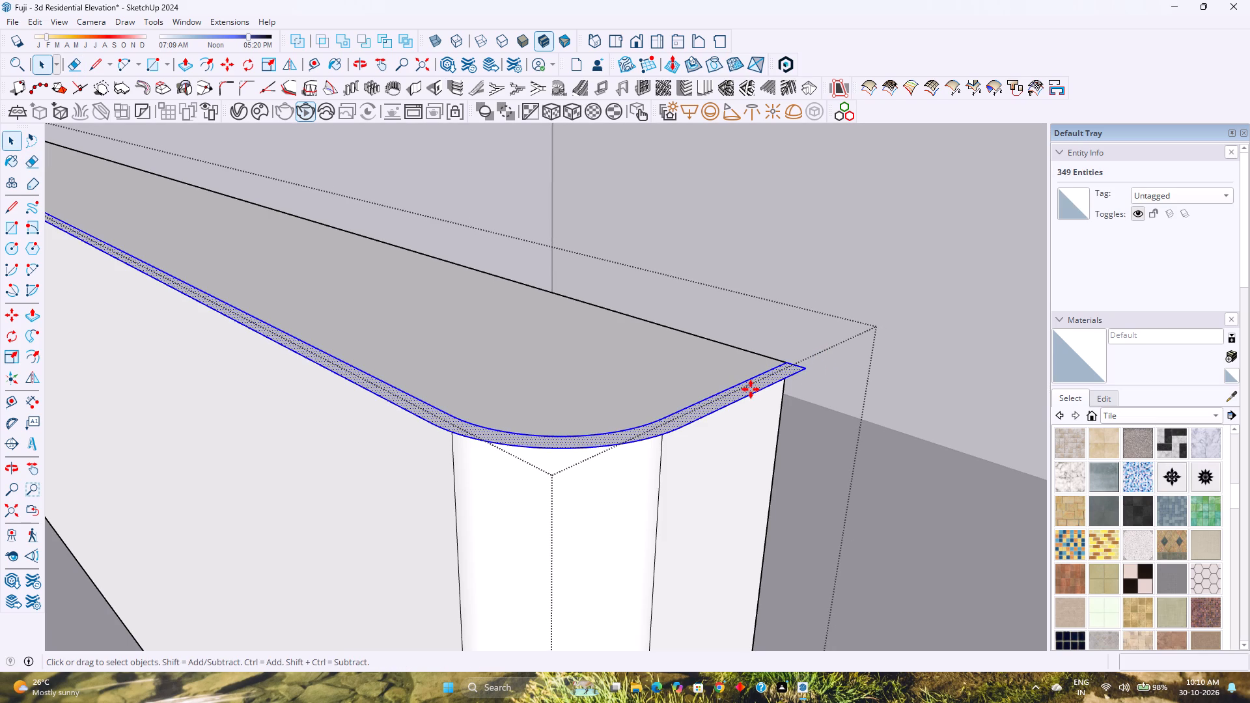
key("m")
right_click(752, 388)
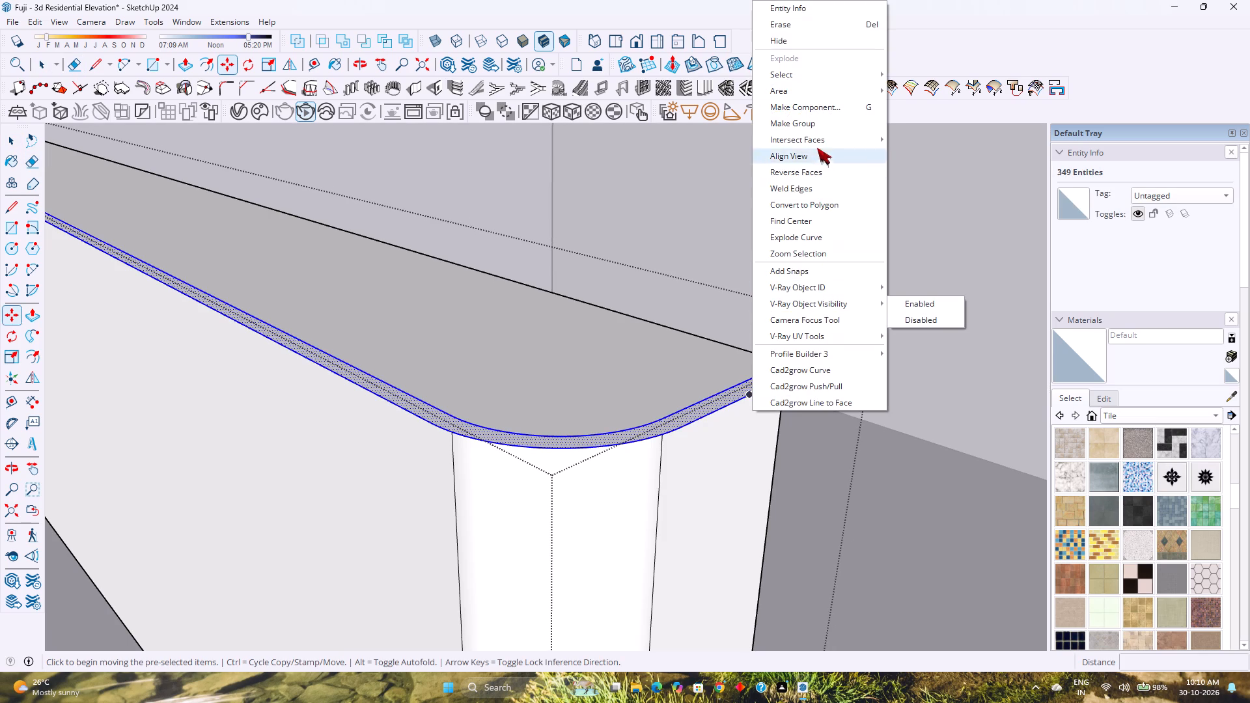
left_click(814, 125)
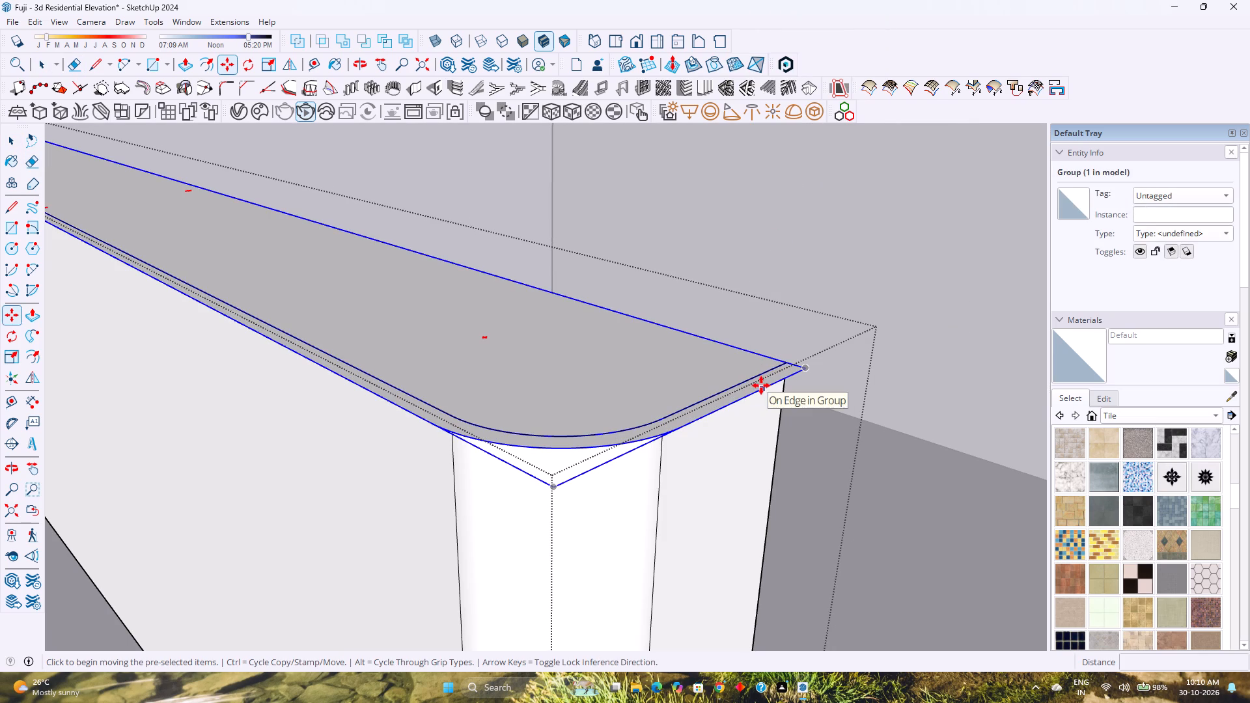
Open the band group, Push/Pull its face down 3" as a projecting cap, and leave the group.
key("space")
double_click(761, 385)
key("p")
left_click(761, 385)
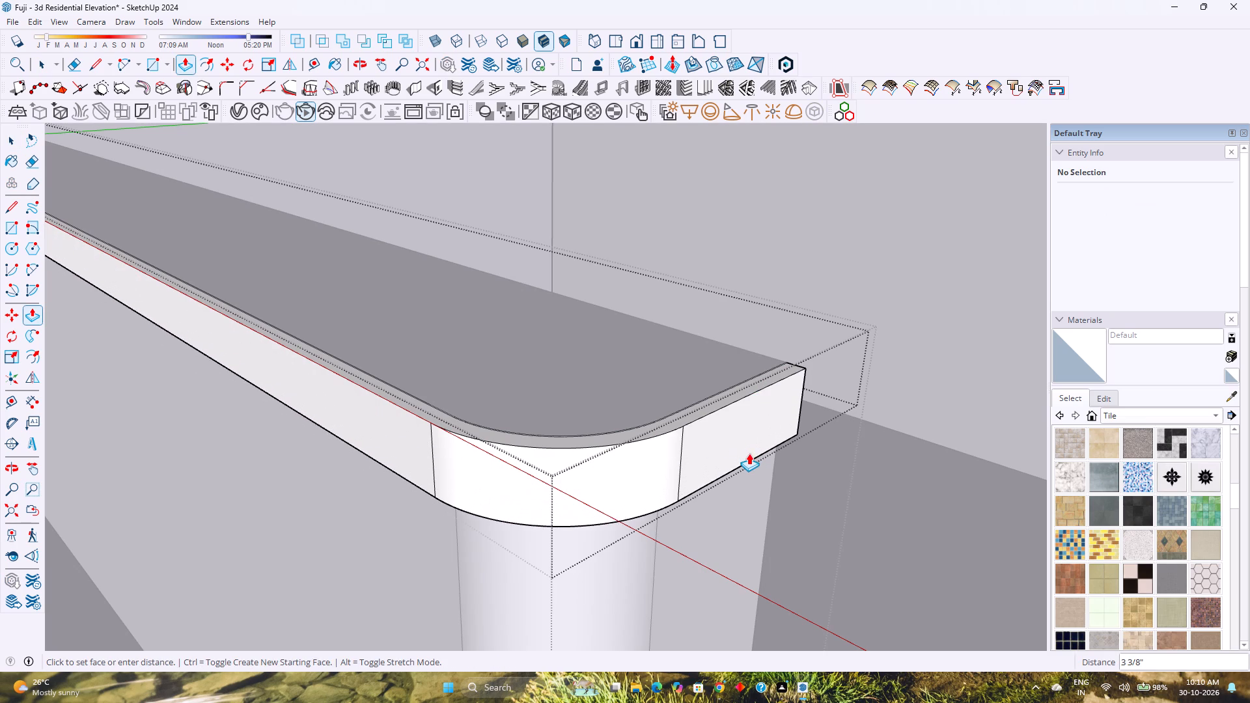
key("3")
key("Return")
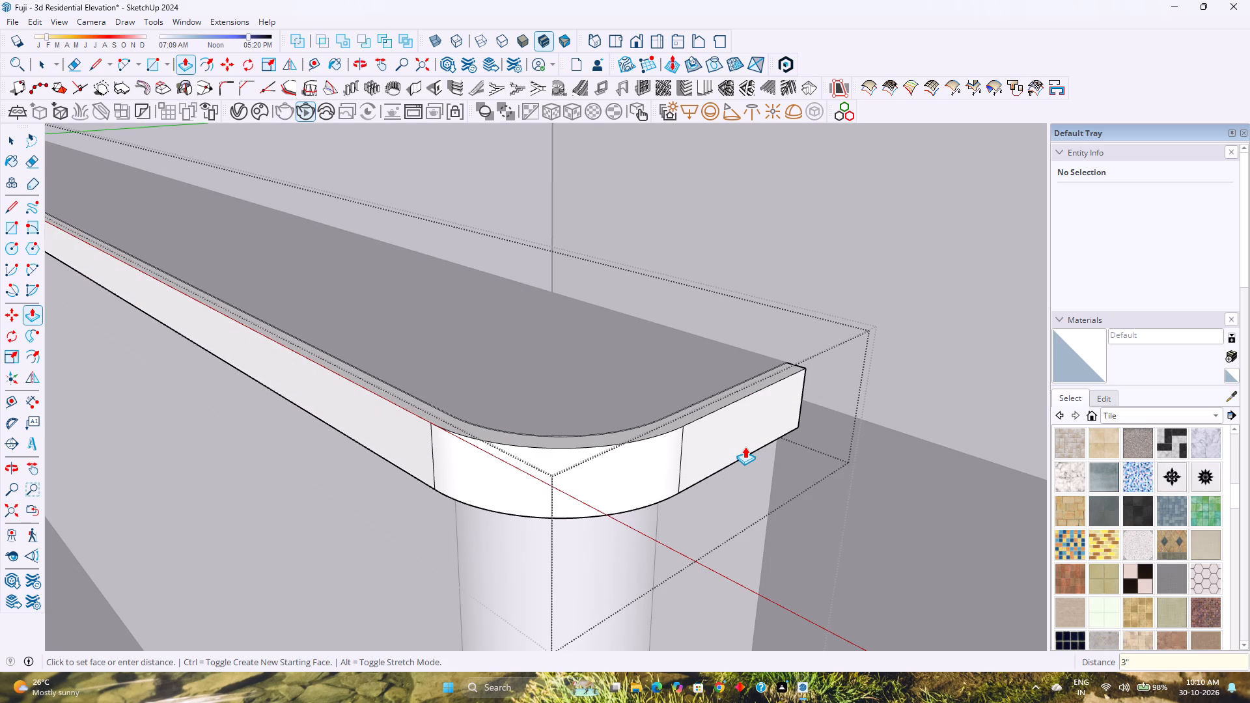
key("space")
key("Escape")
Examine the capped parapet block from the front together with the whole elevation.
scroll(743, 447, "down", 7)
middle_click_drag(710, 515, 720, 424)
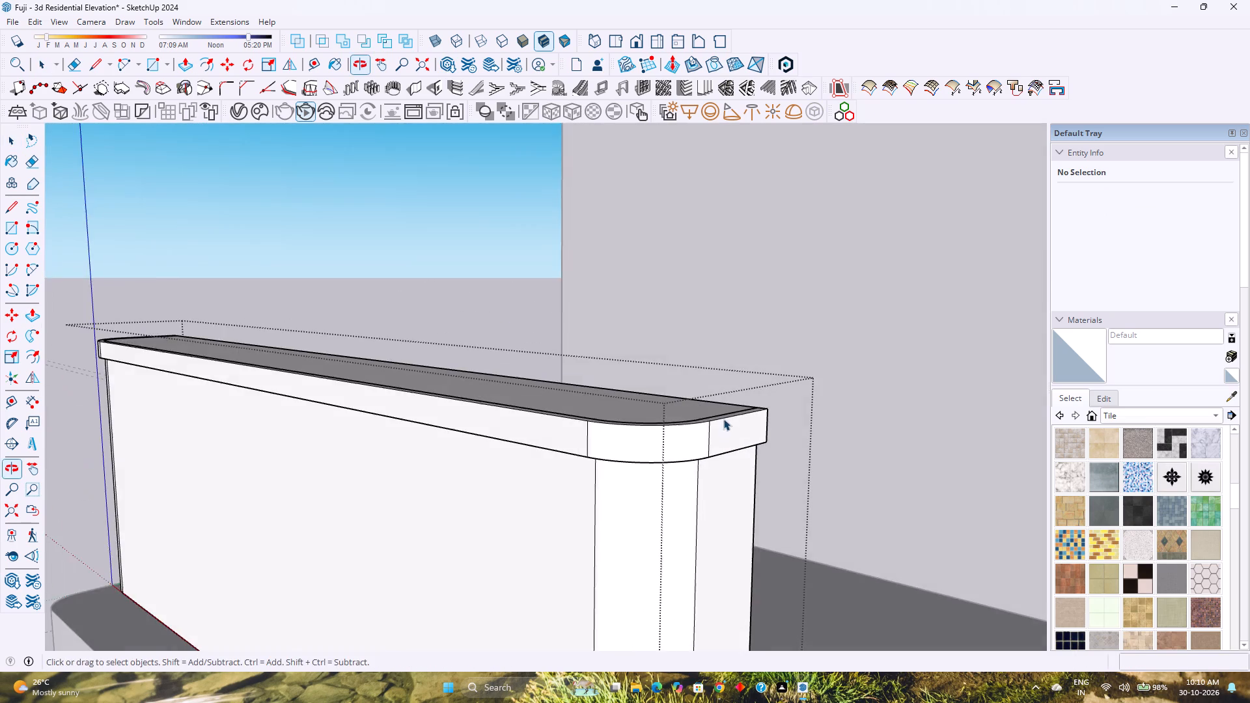
scroll(725, 418, "down", 4)
middle_click_drag(604, 472, 822, 372)
scroll(810, 383, "down", 4)
middle_click_drag(809, 422, 697, 456)
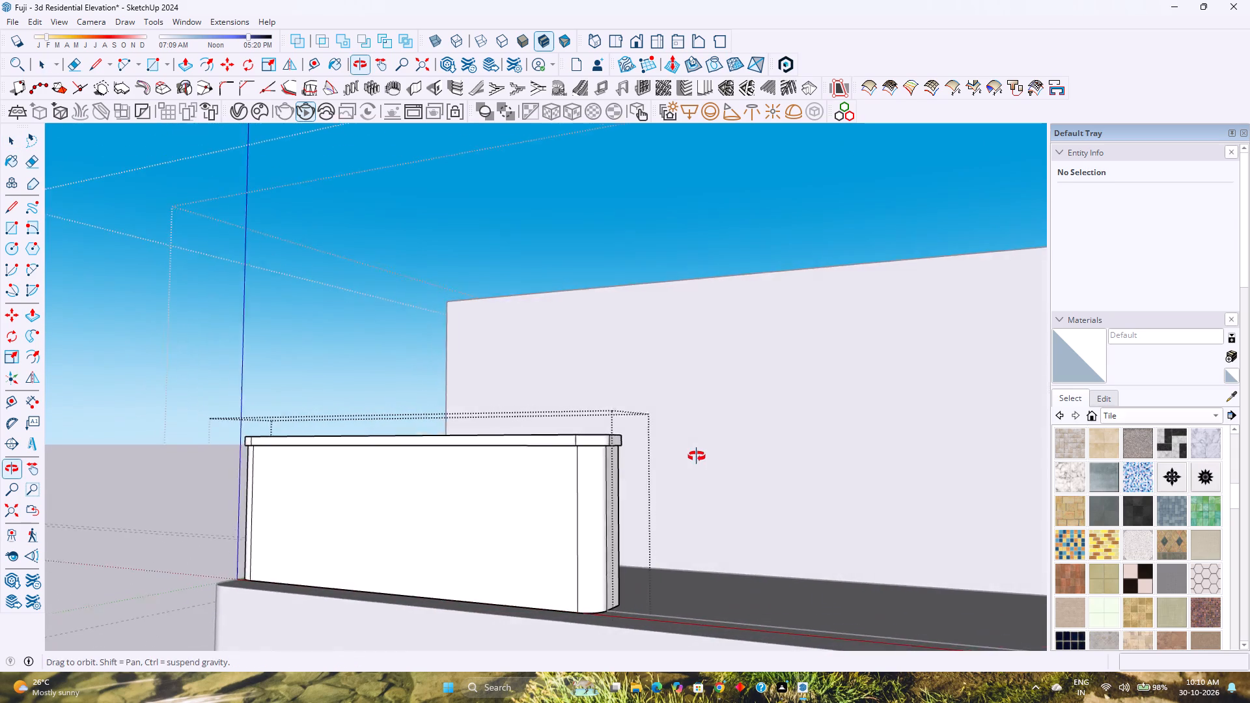
middle_click_drag(697, 456, 696, 456)
scroll(695, 456, "down", 3)
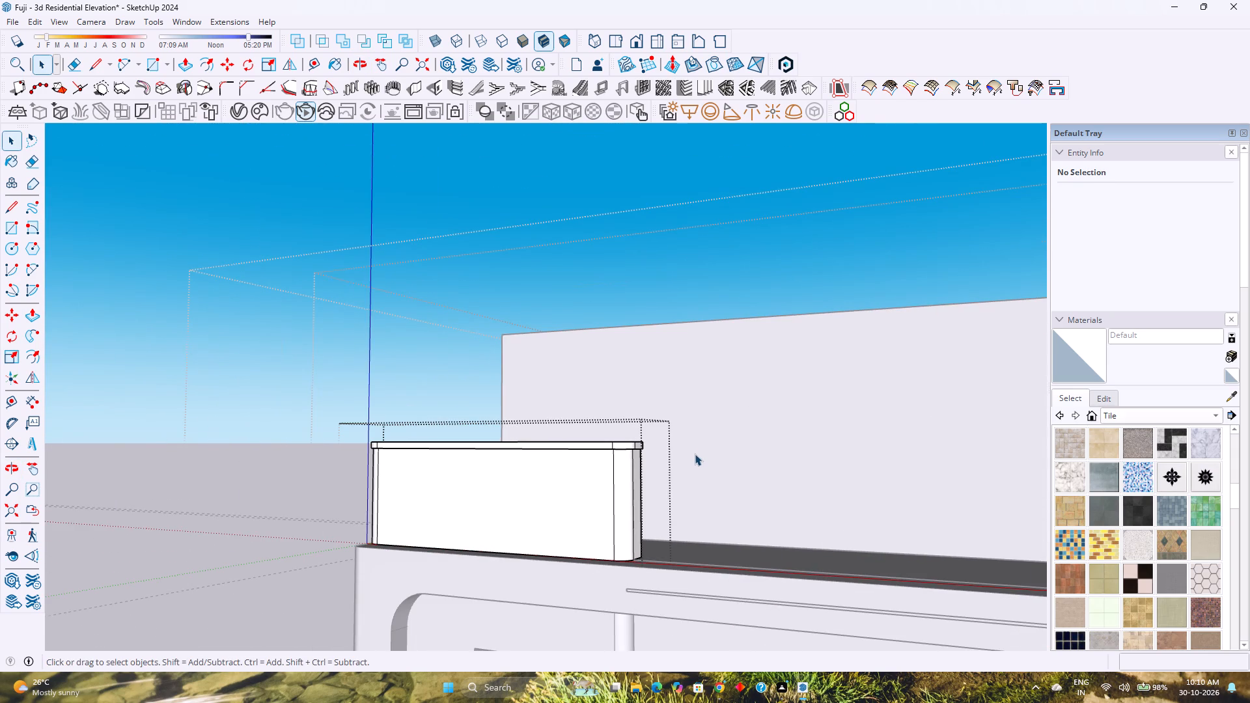
scroll(695, 454, "down", 2)
middle_click_drag(708, 510, 562, 411, "shift")
middle_click(562, 411, "shift")
scroll(562, 409, "down", 2)
middle_click_drag(625, 448, 561, 417, "shift")
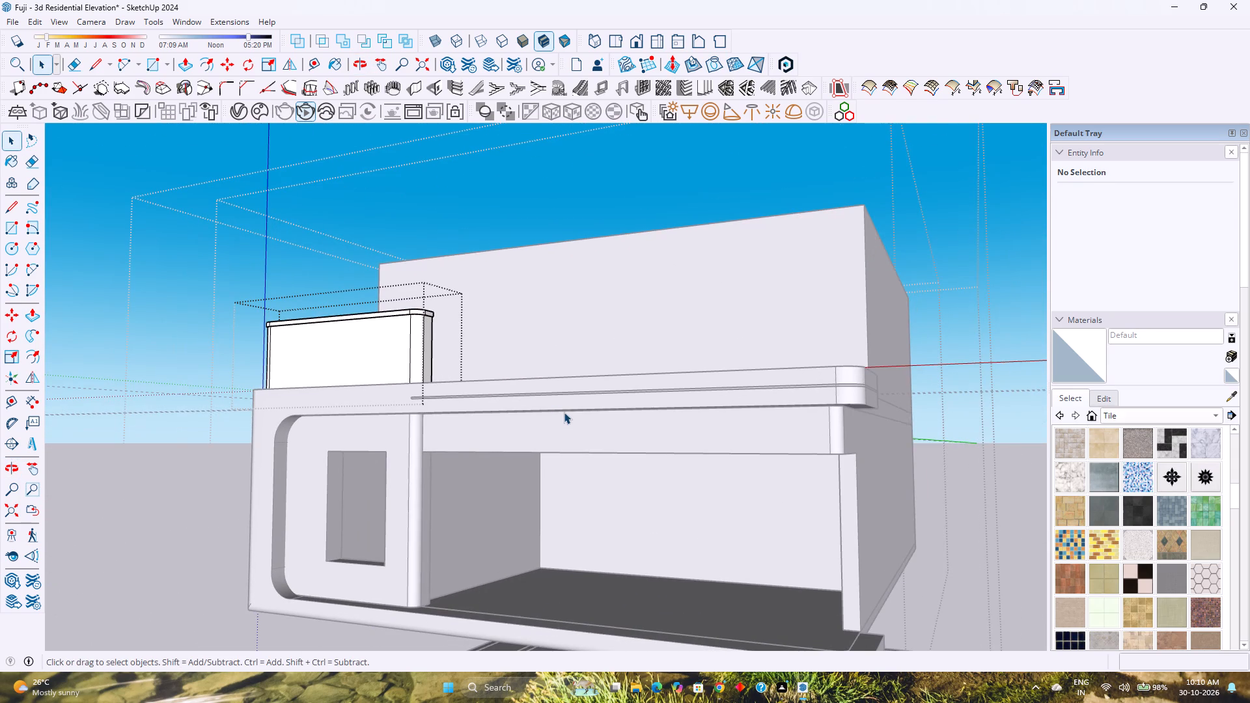
middle_click_drag(572, 413, 538, 388, "shift")
middle_click(538, 388, "shift")
scroll(538, 388, "down", 1)
middle_click_drag(579, 450, 534, 417, "shift")
middle_click(534, 417, "shift")
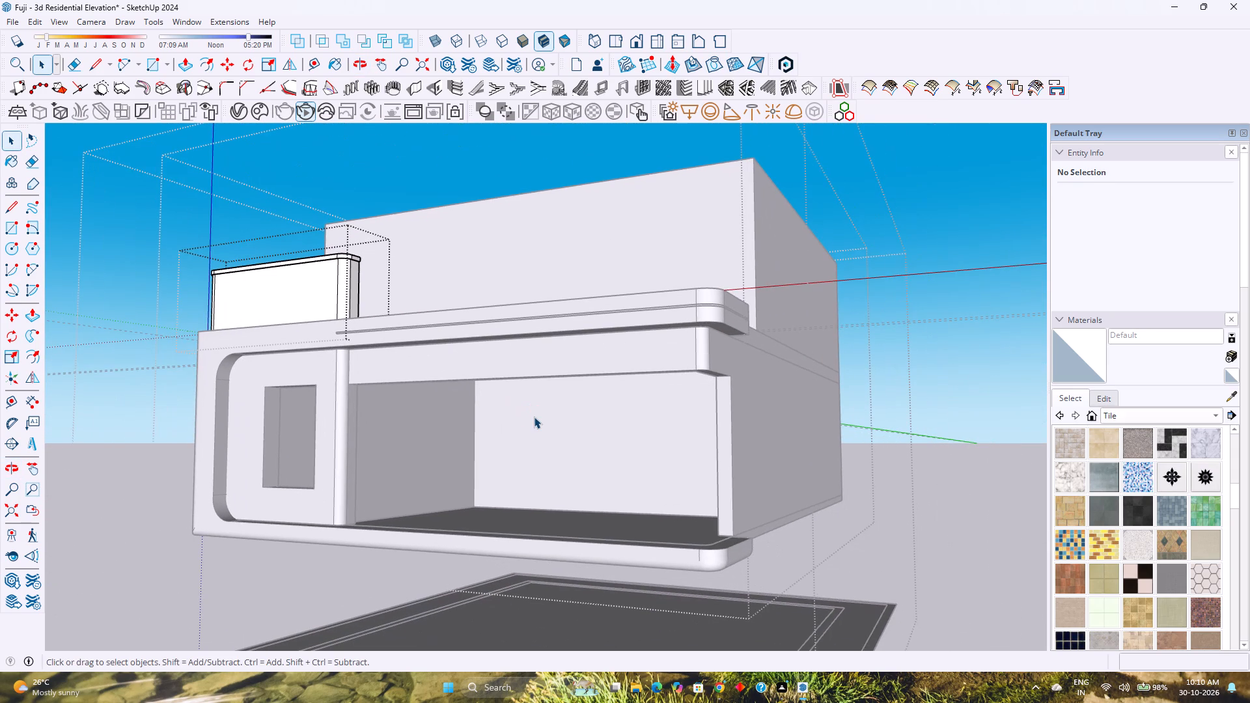
Leave the parapet block group and save the model.
key("Escape")
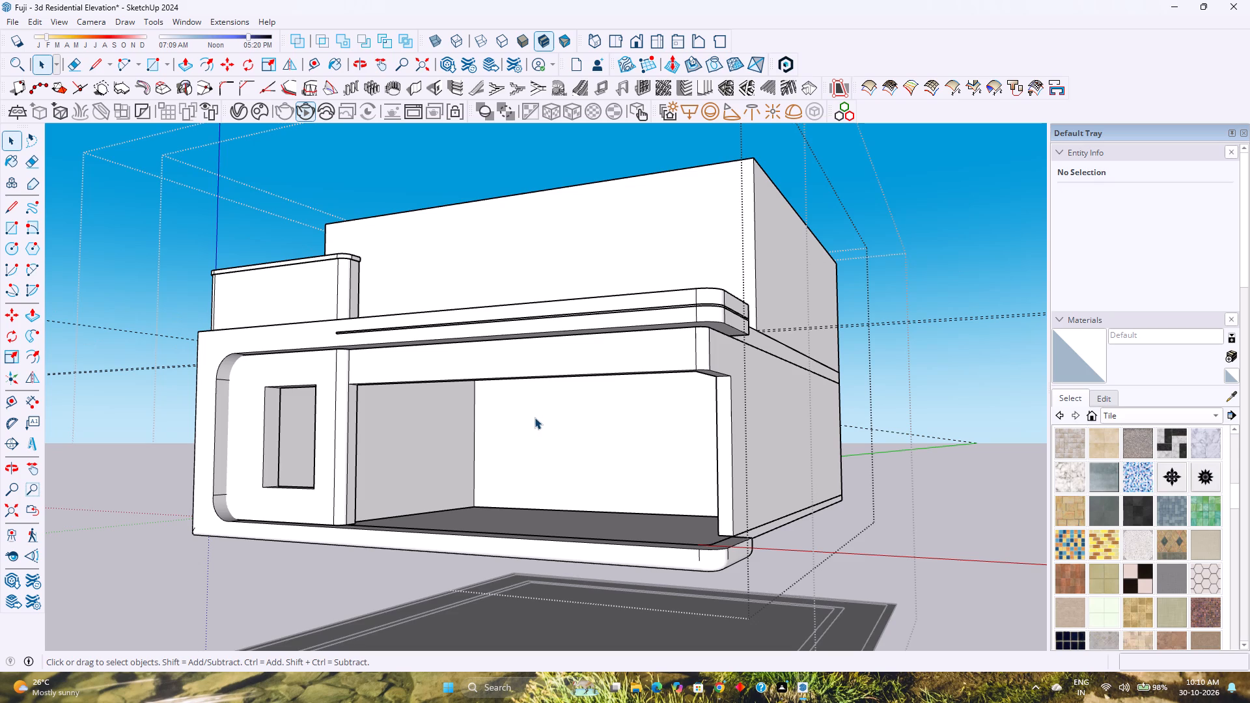
key("ctrl+s")
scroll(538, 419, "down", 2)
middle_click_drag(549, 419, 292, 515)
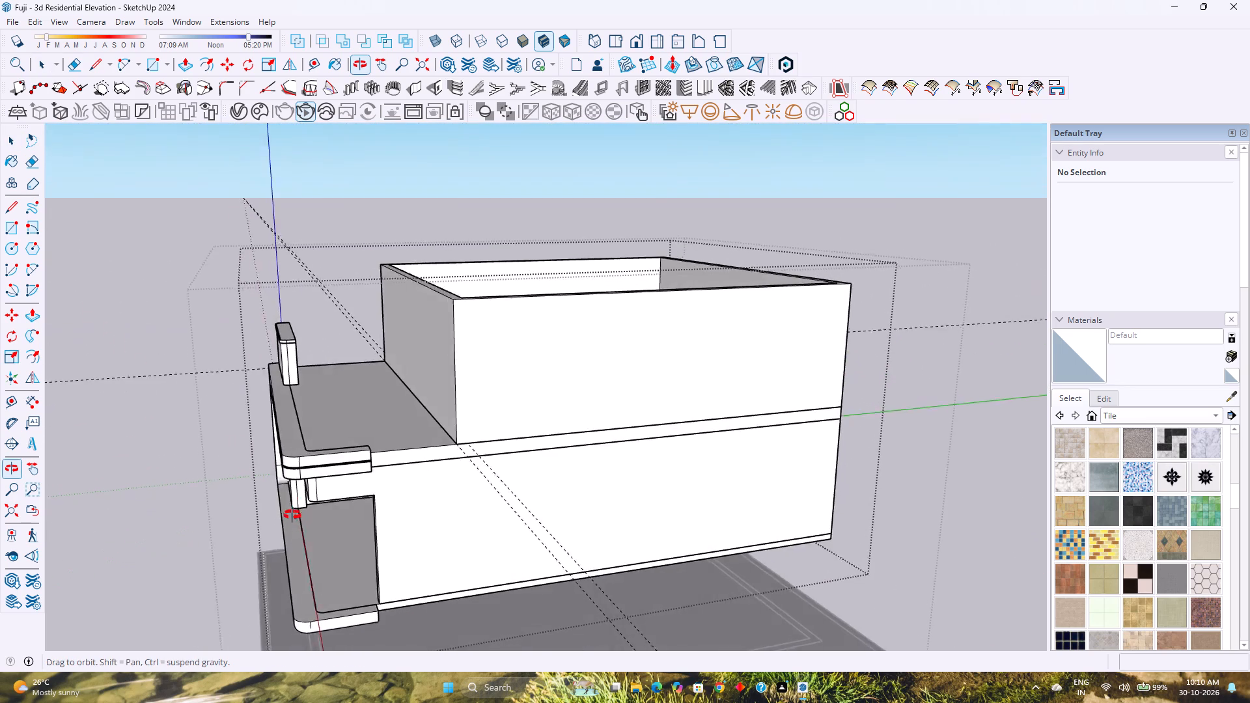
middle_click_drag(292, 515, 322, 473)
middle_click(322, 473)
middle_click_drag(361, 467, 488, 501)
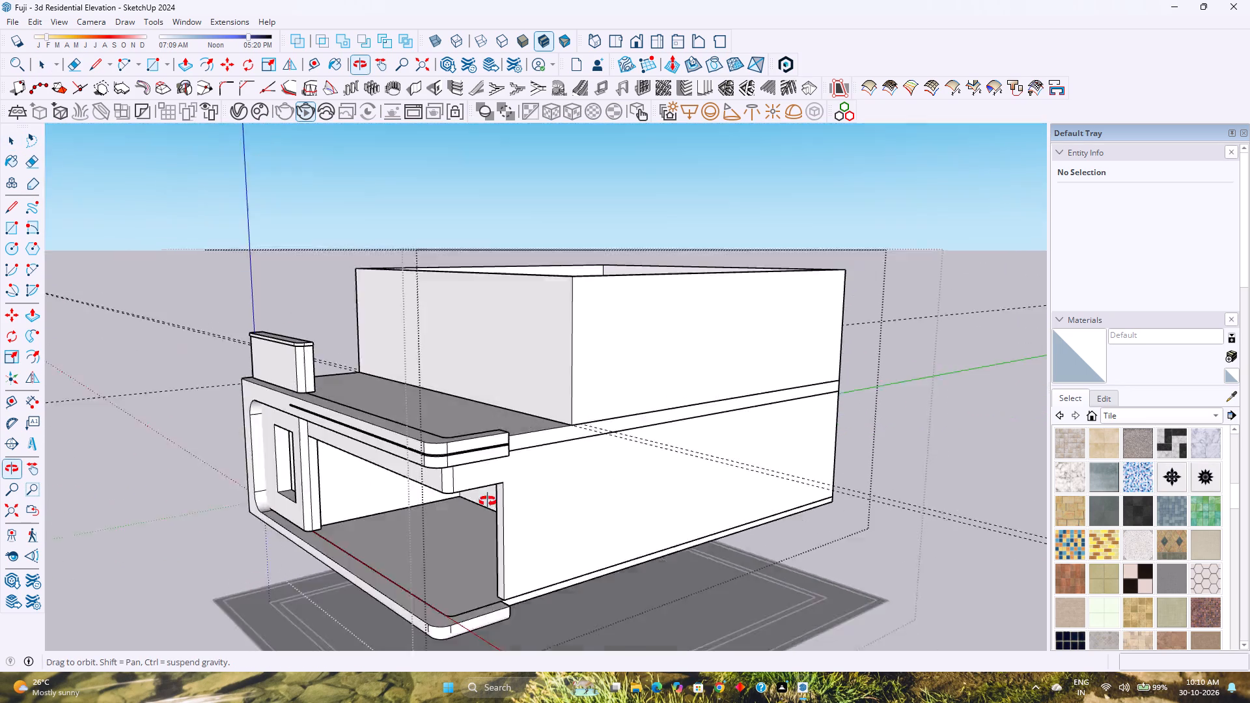
Open the upper-floor wall group and place vertical guides on its front face 1'9" in from the right-hand corner and 3'6" beyond that.
middle_click_drag(488, 501, 710, 540)
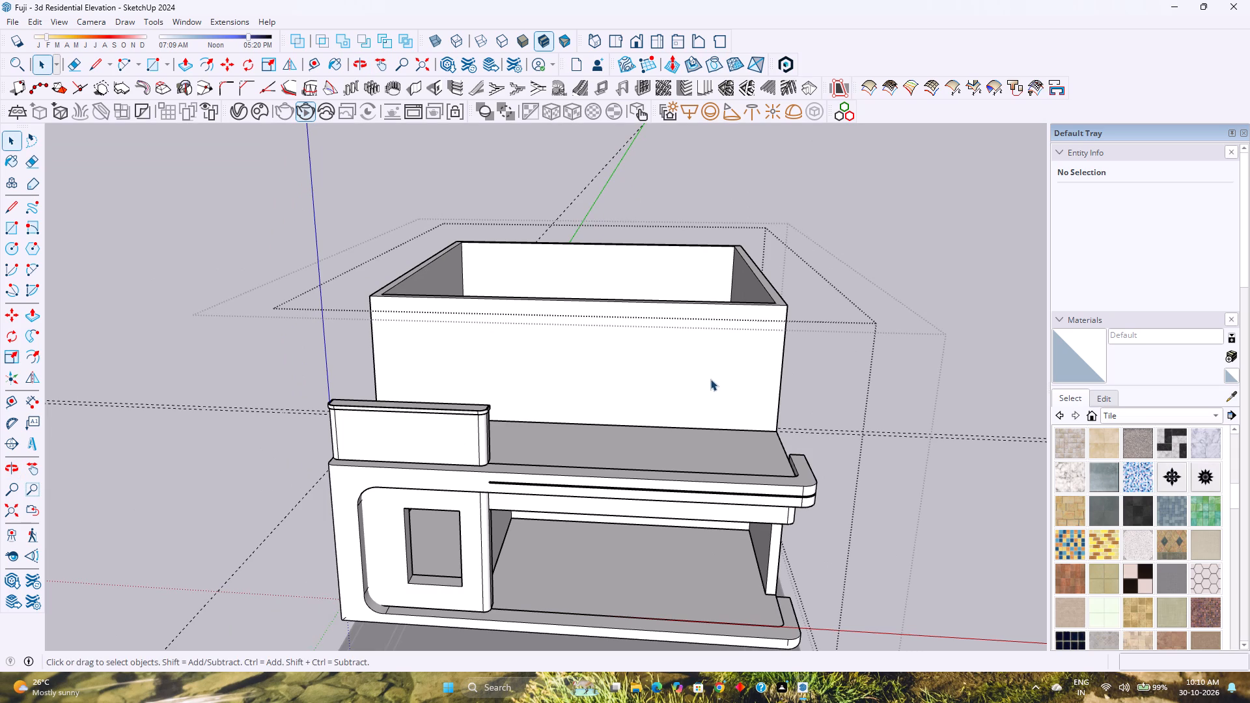
left_click(710, 379)
double_click(709, 379)
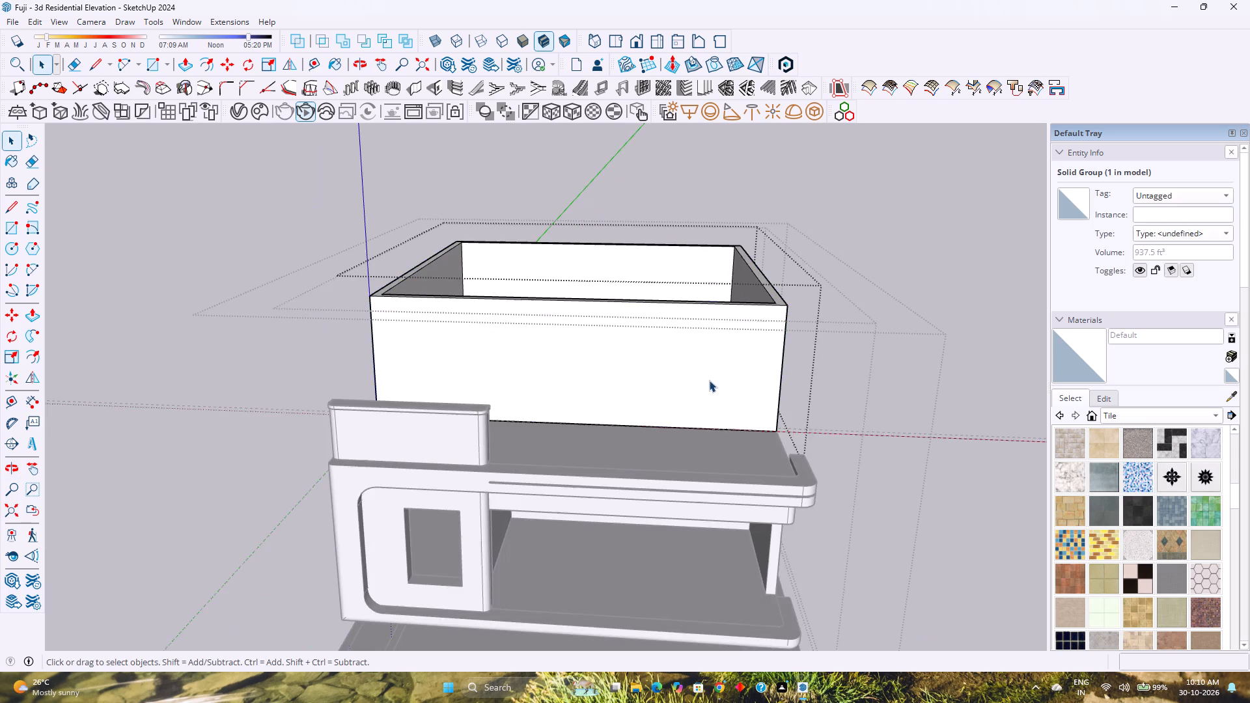
scroll(728, 381, "up", 6)
middle_click_drag(734, 391, 702, 359)
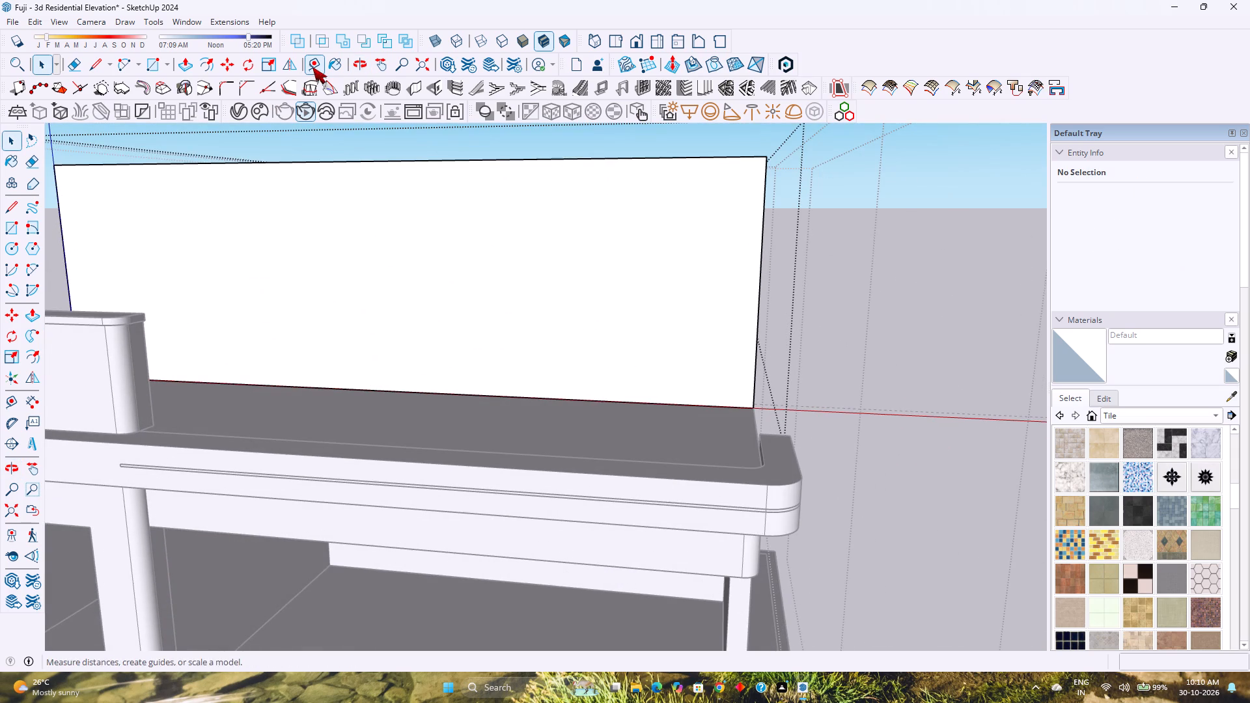
left_click(312, 65)
left_click(761, 270)
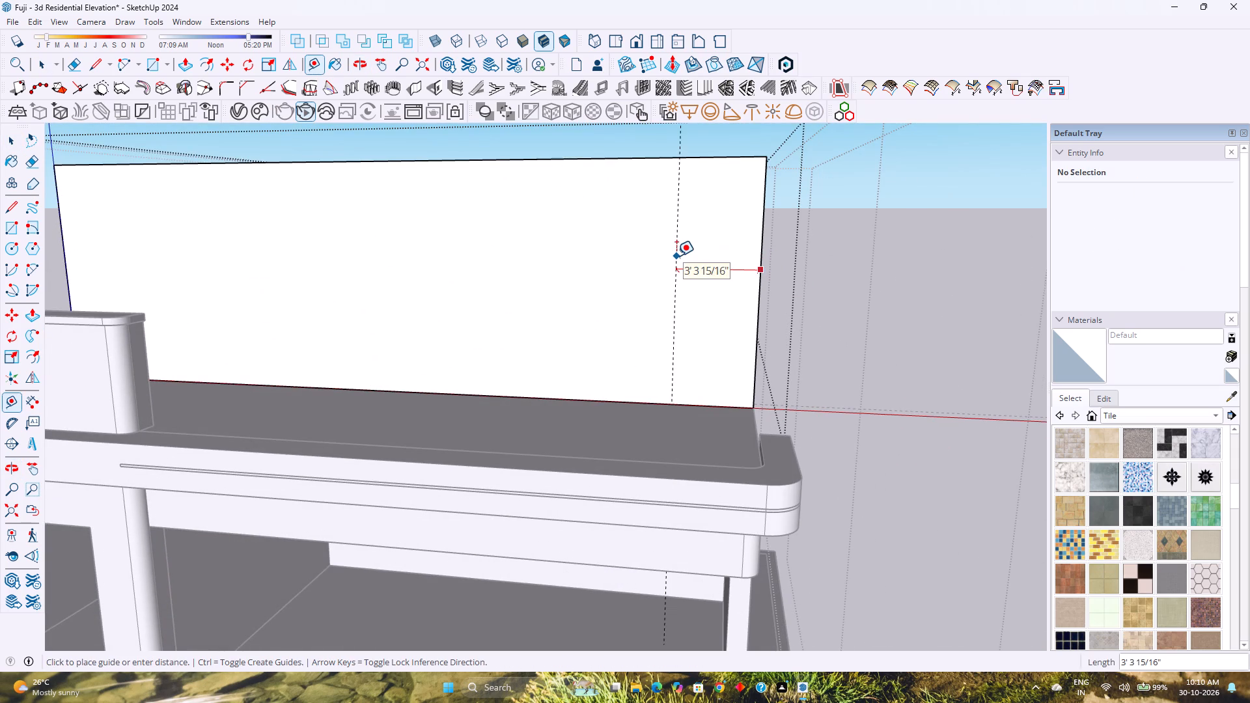
type("1'")
type("9\"")
key("Return")
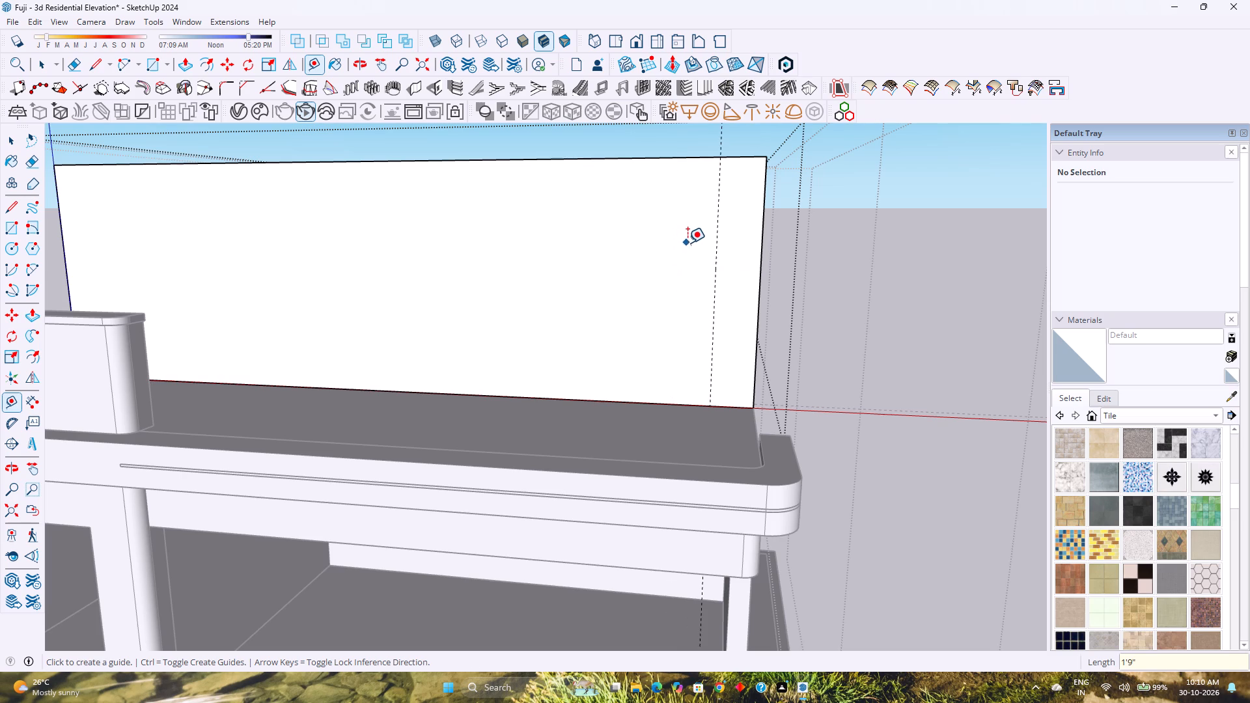
left_click(717, 215)
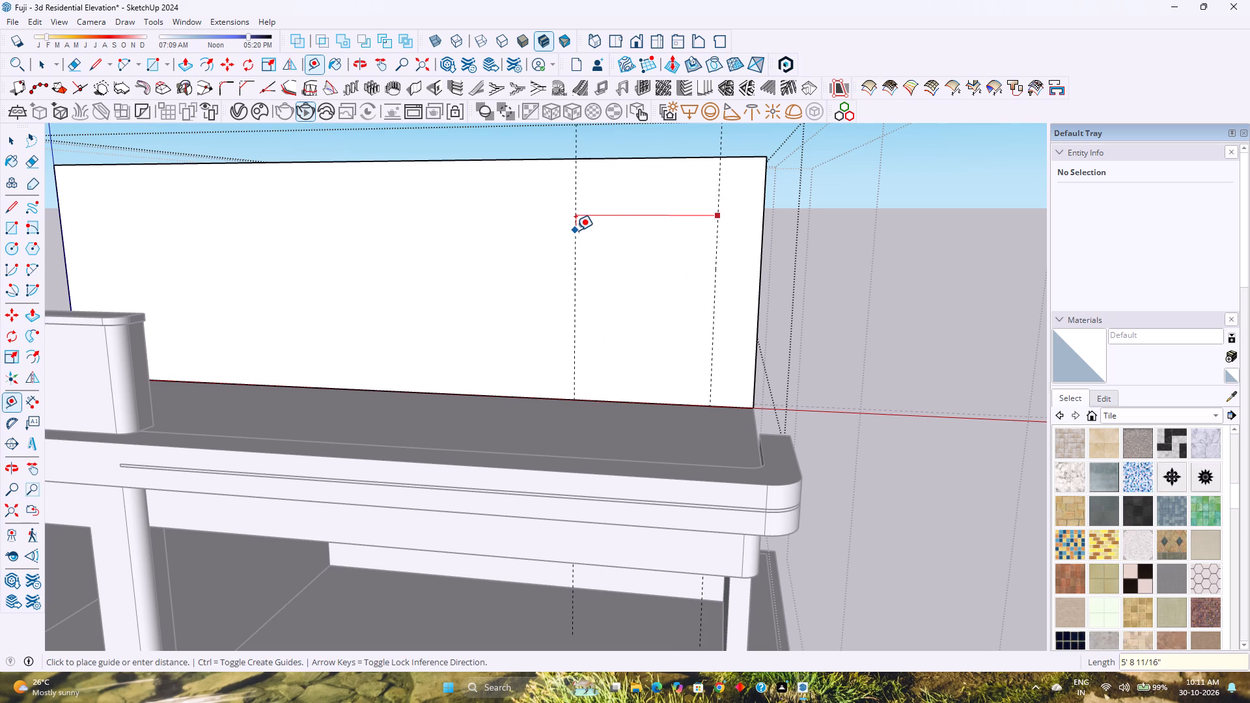
type("3'6")
key("shift+quotedbl")
key("Return")
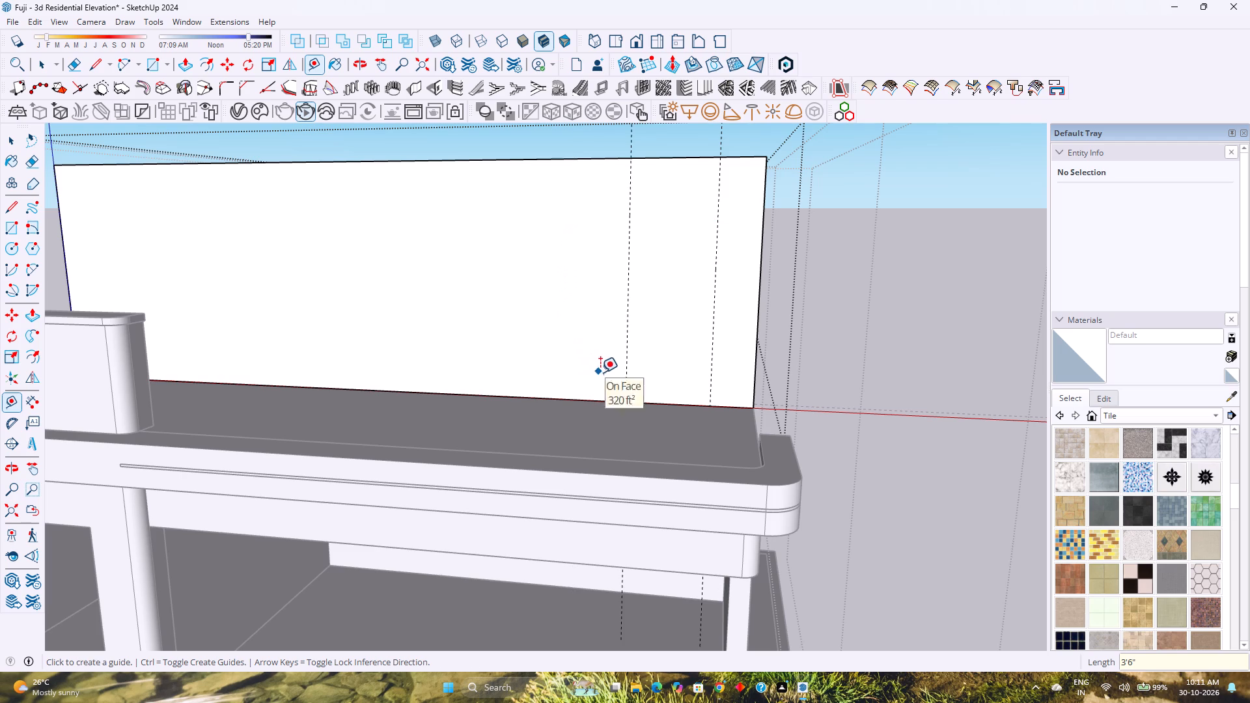
Place a horizontal guide on the upper-floor front wall 7' above its bottom edge for the door head.
middle_click_drag(632, 396, 491, 389)
middle_click(491, 389)
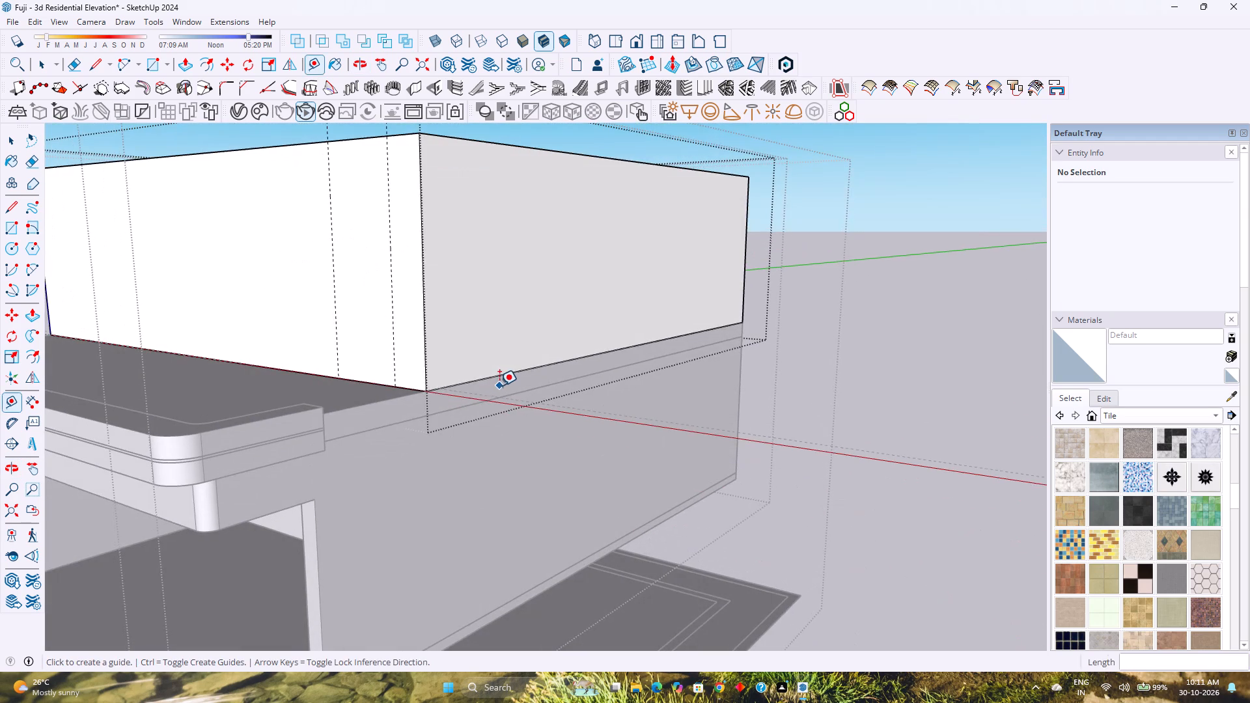
middle_click_drag(492, 385, 708, 405, "shift")
middle_click_drag(646, 436, 366, 440)
middle_click_drag(355, 434, 629, 494, "shift")
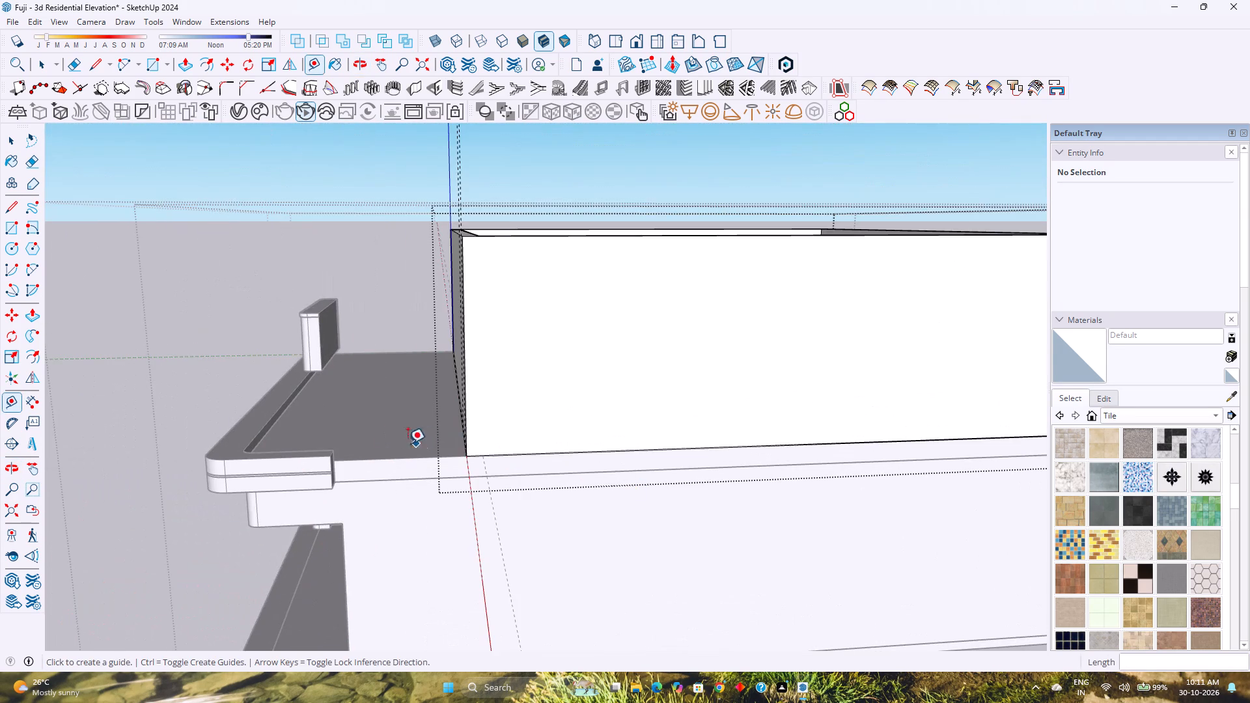
middle_click_drag(385, 439, 648, 427)
middle_click_drag(613, 404, 518, 462, "shift")
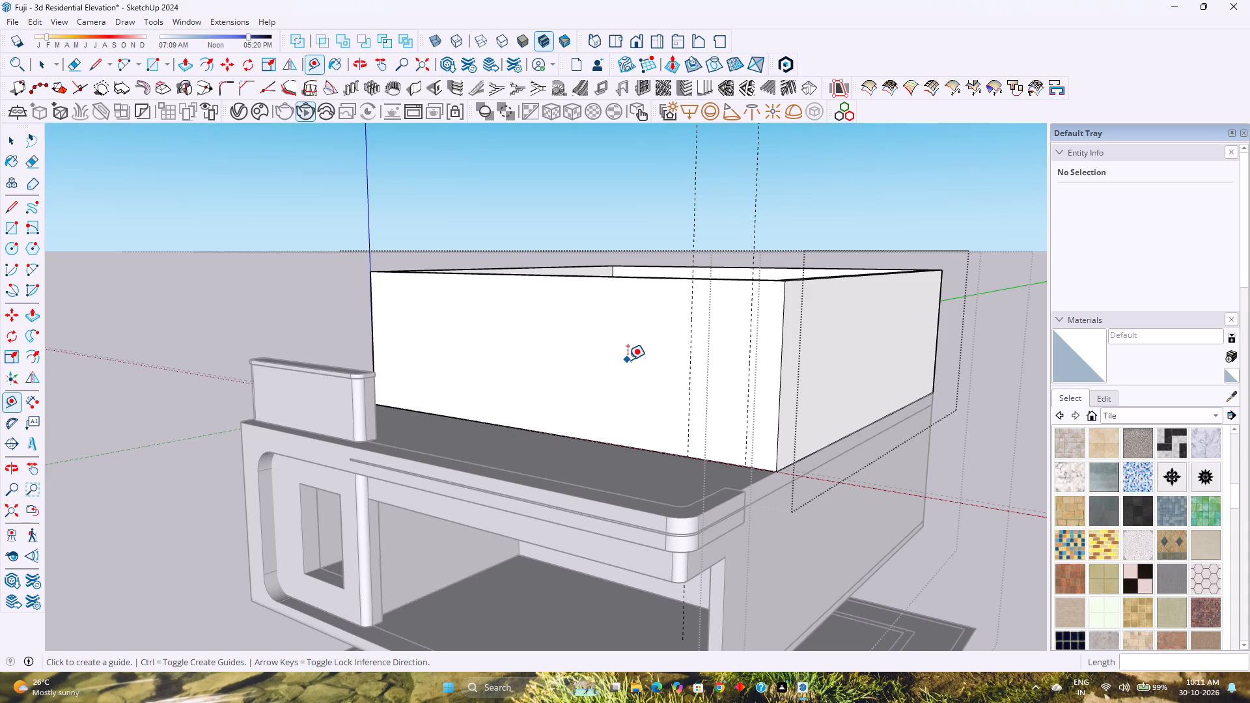
key("Escape")
left_click(665, 451)
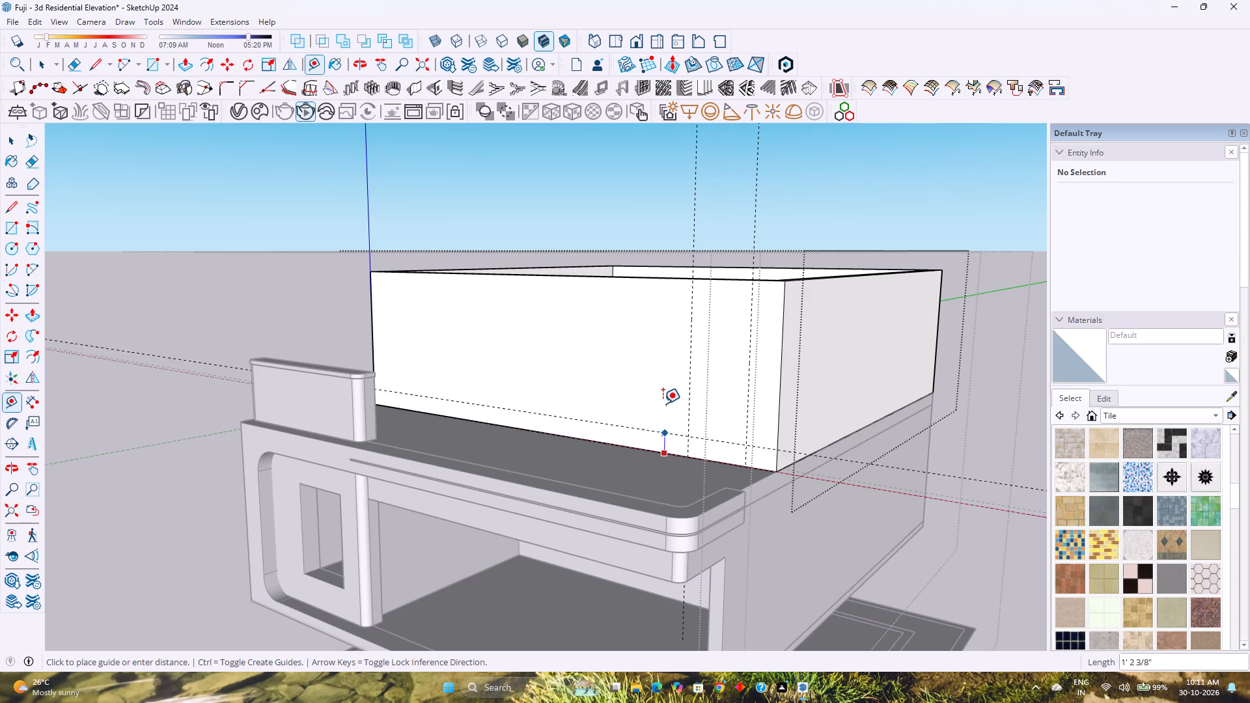
type("7'")
key("Return")
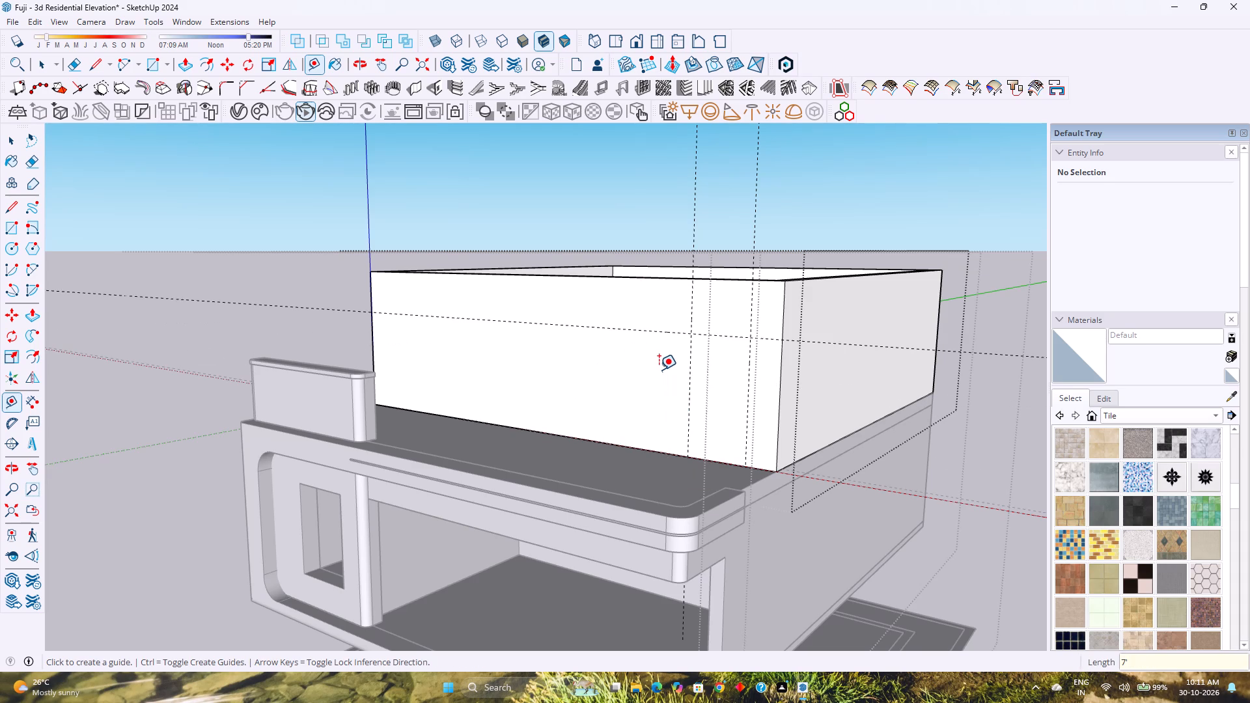
Draw a 3'6" by 7' door rectangle between the guides on the upper-floor front wall.
middle_click_drag(658, 370, 473, 405, "shift")
middle_click_drag(449, 407, 523, 402)
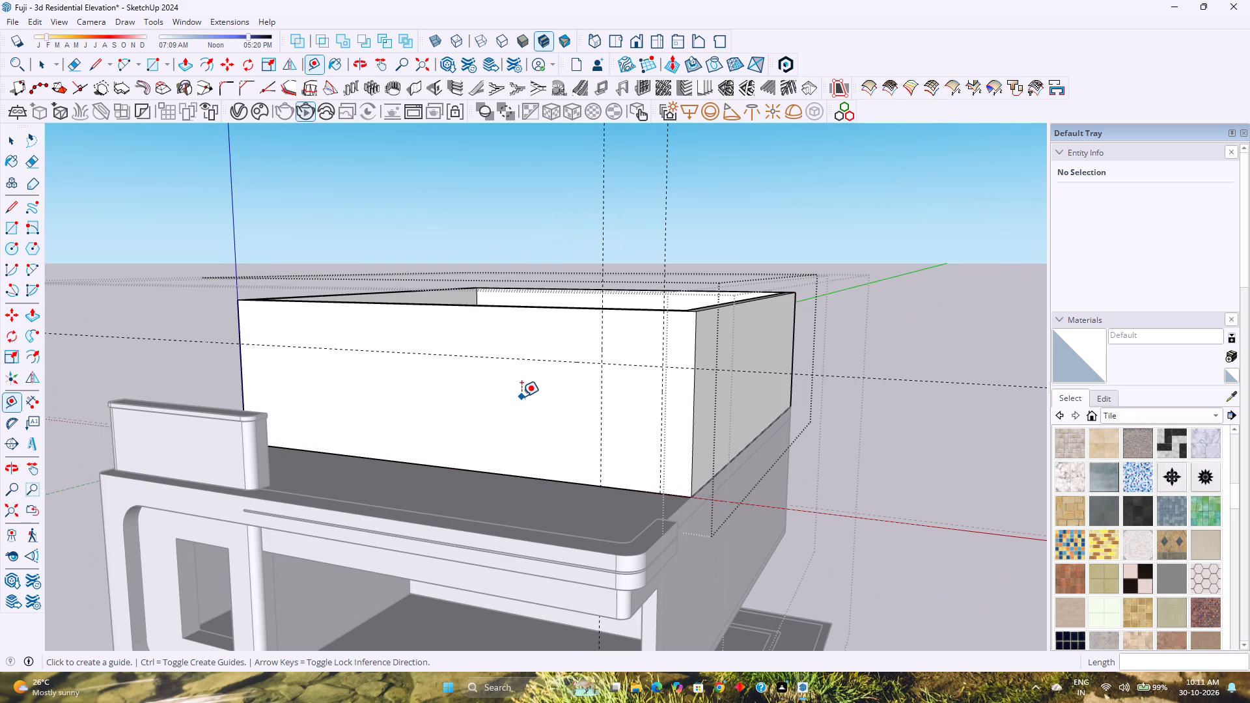
key("r")
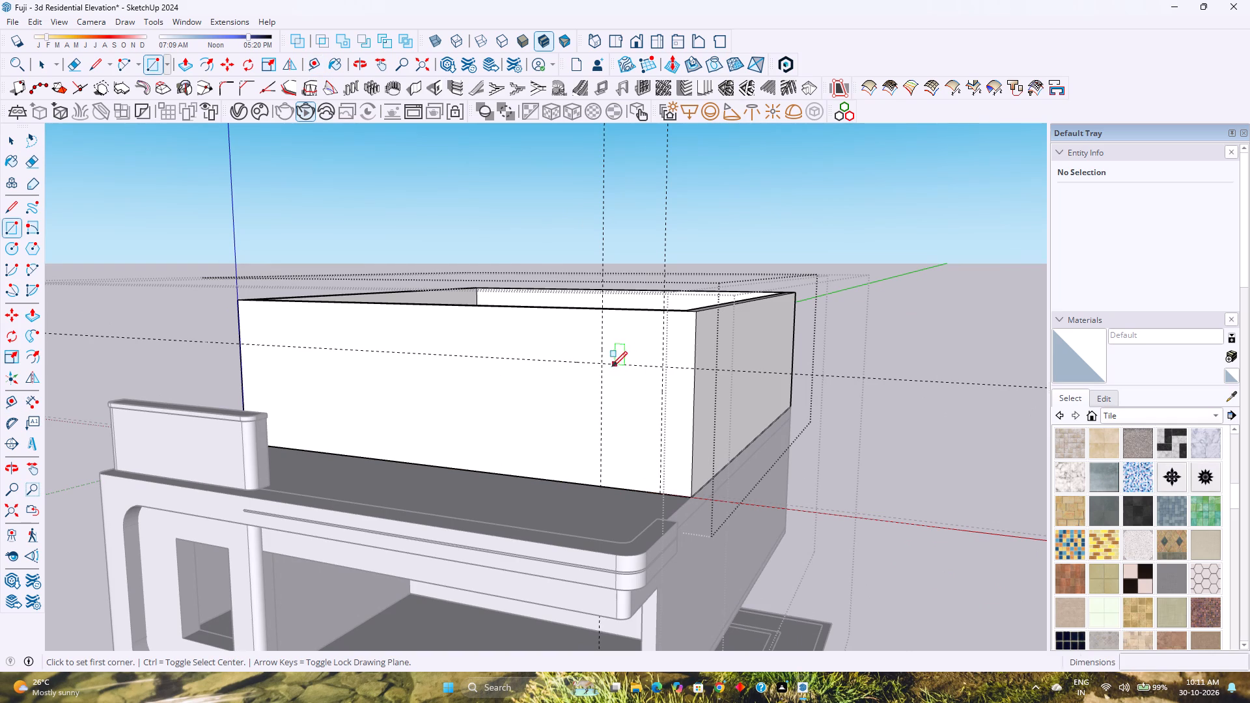
left_click(605, 366)
left_click(660, 492)
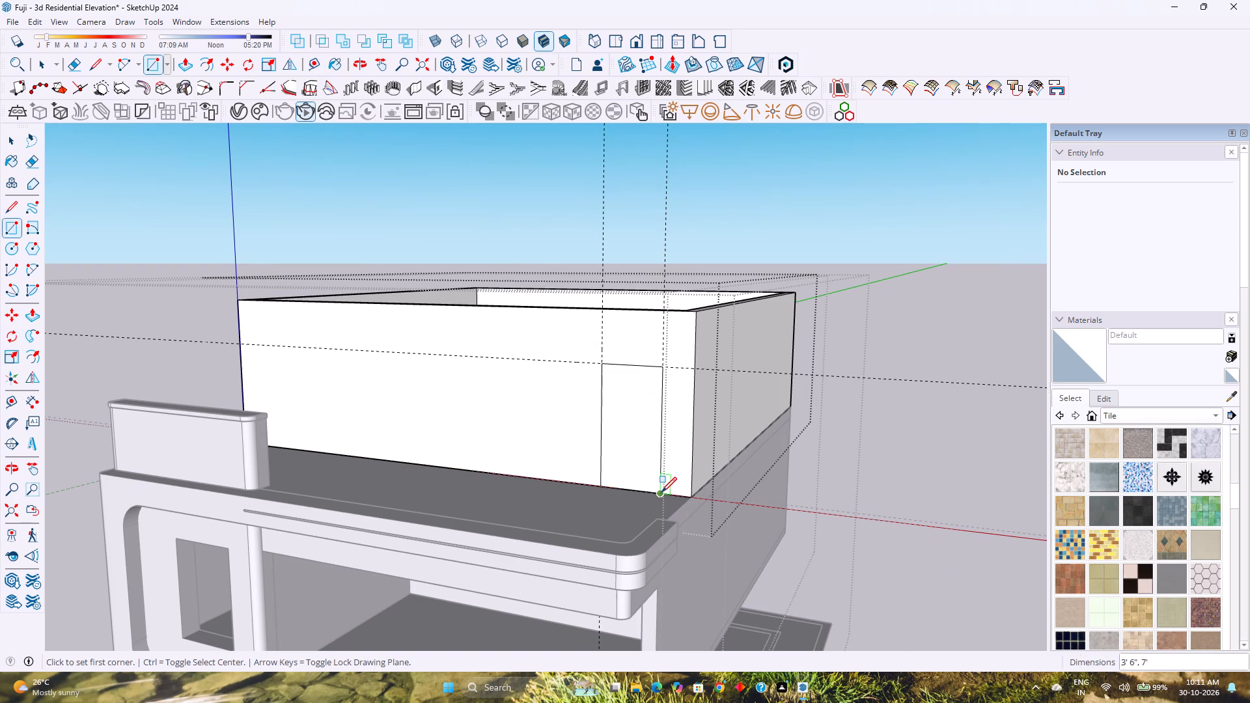
Push/Pull the door rectangle 9" through the wall to cut the opening, and leave the wall group.
key("p")
left_click(635, 447)
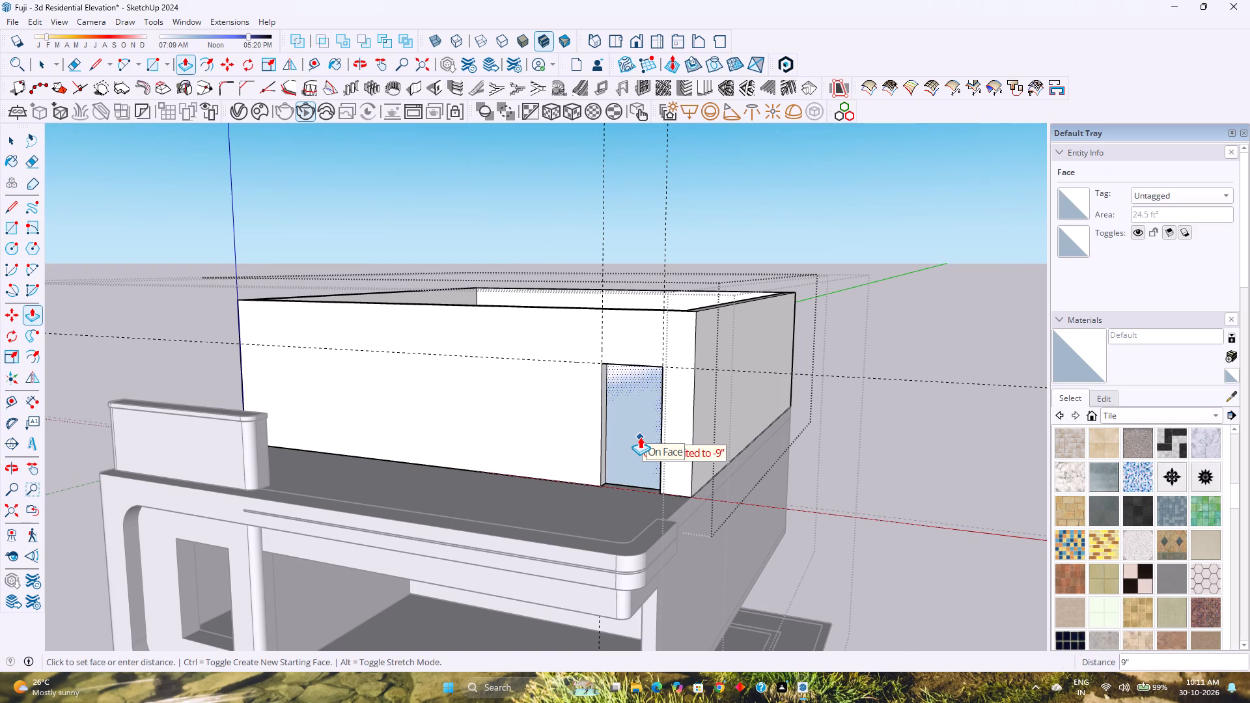
key("9")
key("Return")
key("space")
key("Escape")
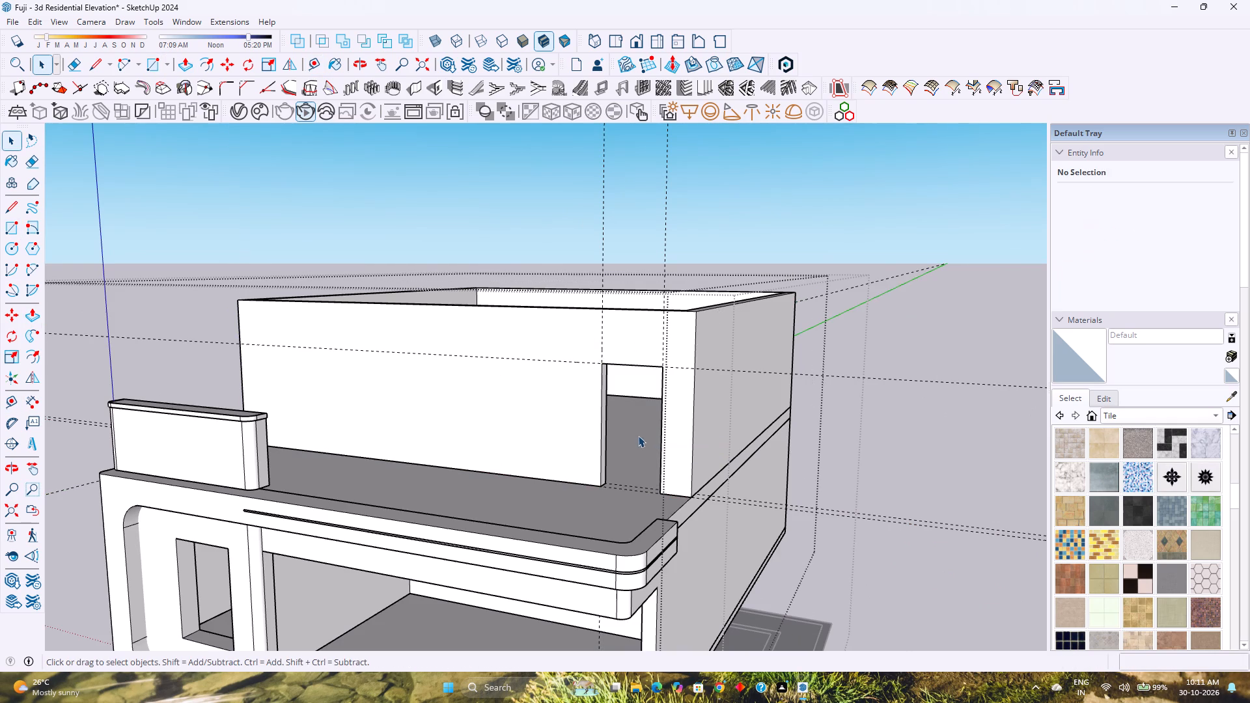
Delete all guides and save the model.
left_click(36, 21)
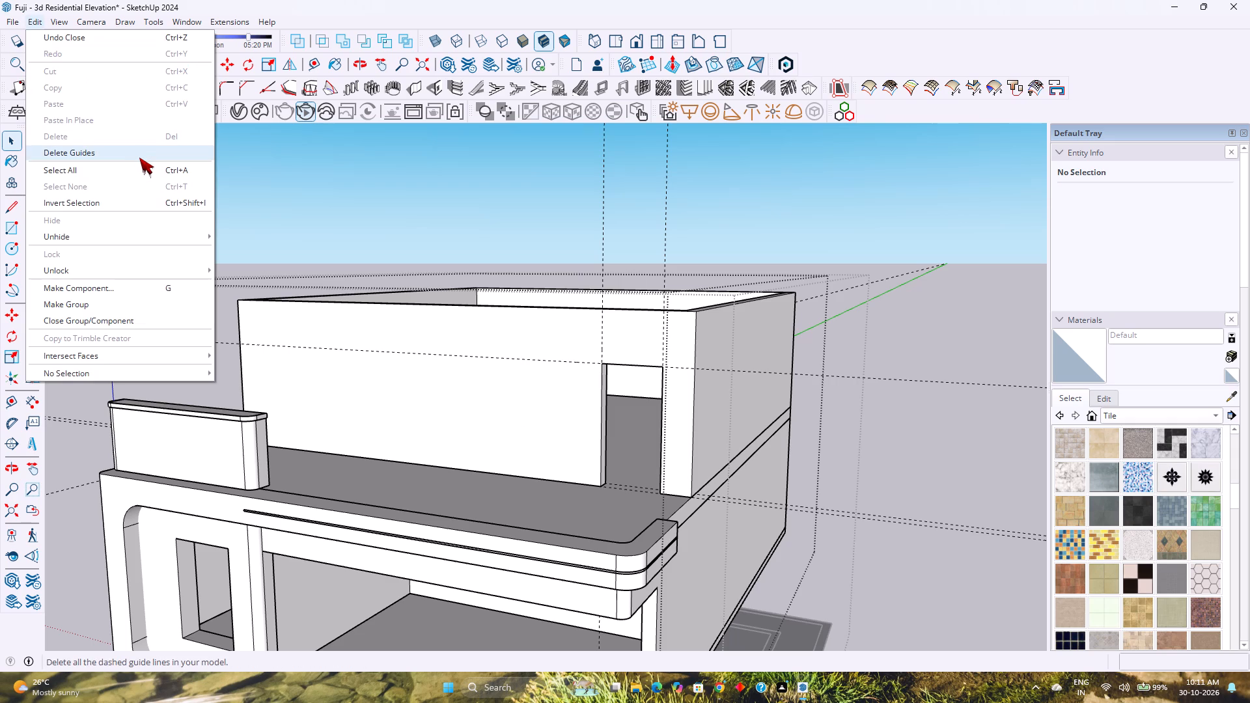
left_click(139, 158)
scroll(347, 317, "down", 2)
middle_click_drag(419, 404, 418, 381)
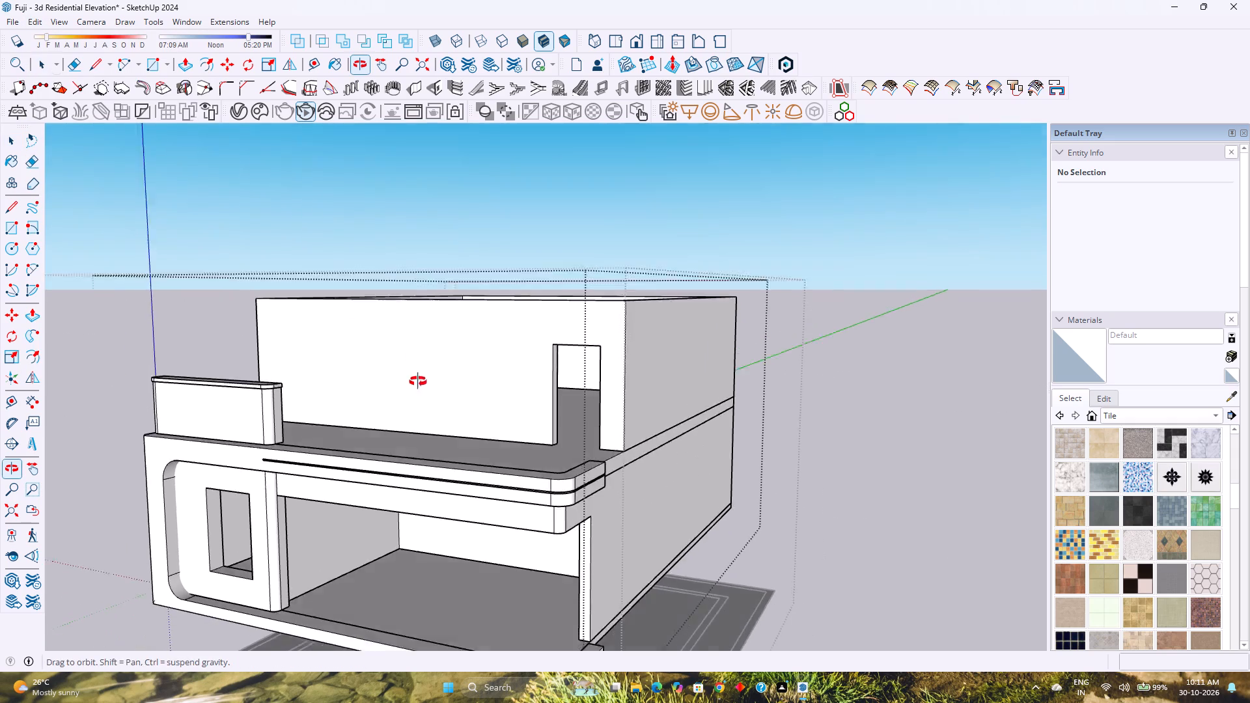
middle_click_drag(418, 381, 424, 350)
middle_click(424, 350)
key("ctrl+s")
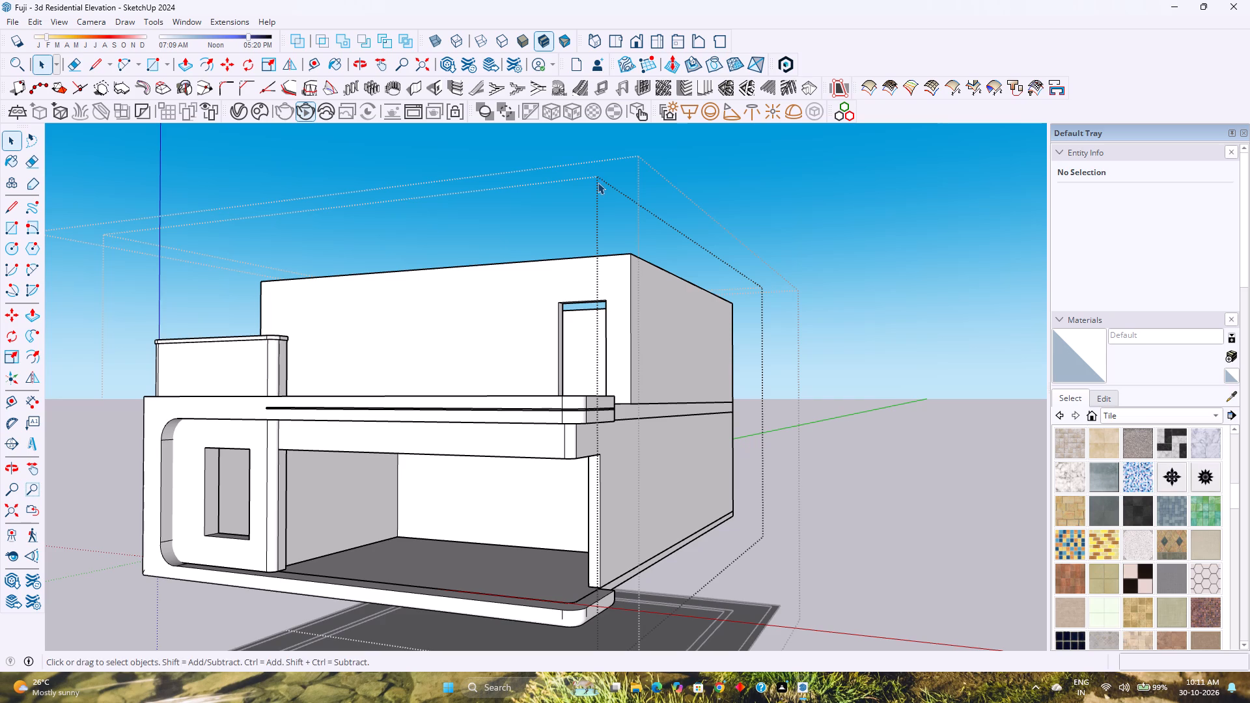
Examine the elevation in Monochrome, Shaded, Hidden Line and X-ray display, ending in Shaded with Textures near the new door opening.
left_click(568, 37)
scroll(538, 307, "down", 3)
scroll(536, 303, "up", 1)
scroll(536, 303, "down", 2)
scroll(536, 303, "up", 2)
scroll(536, 303, "down", 3)
scroll(536, 303, "up", 1)
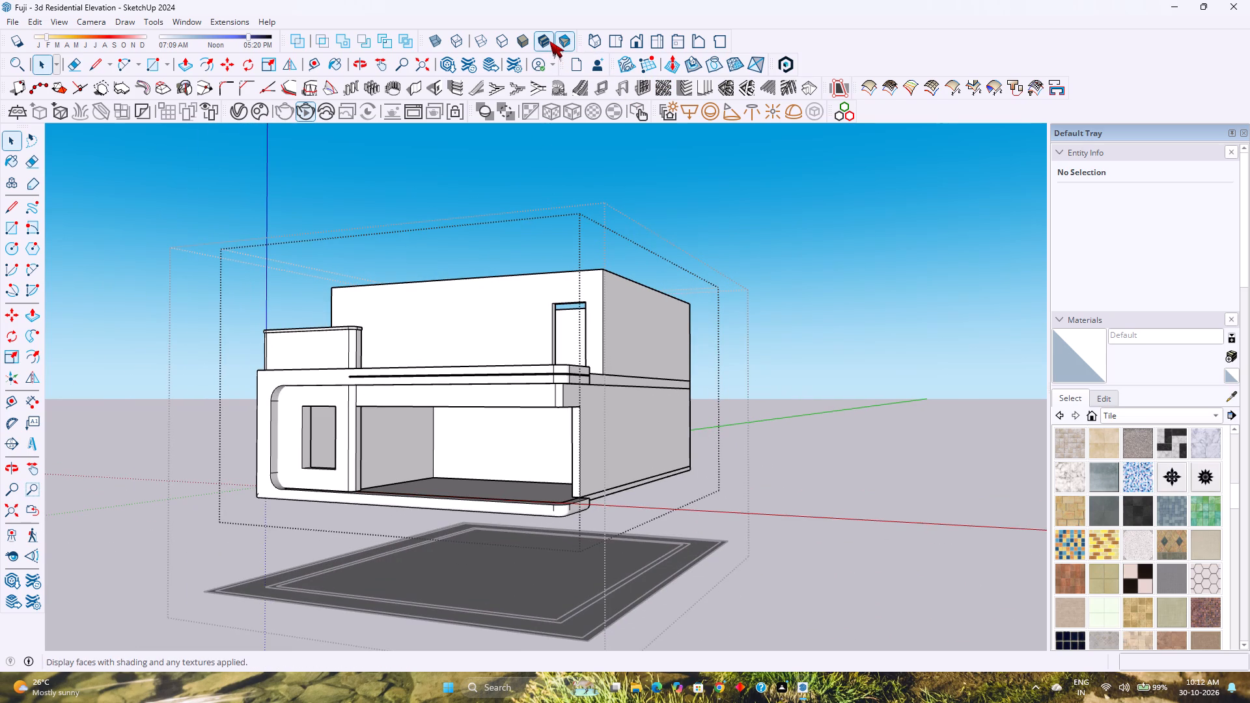
left_click(524, 46)
left_click(505, 45)
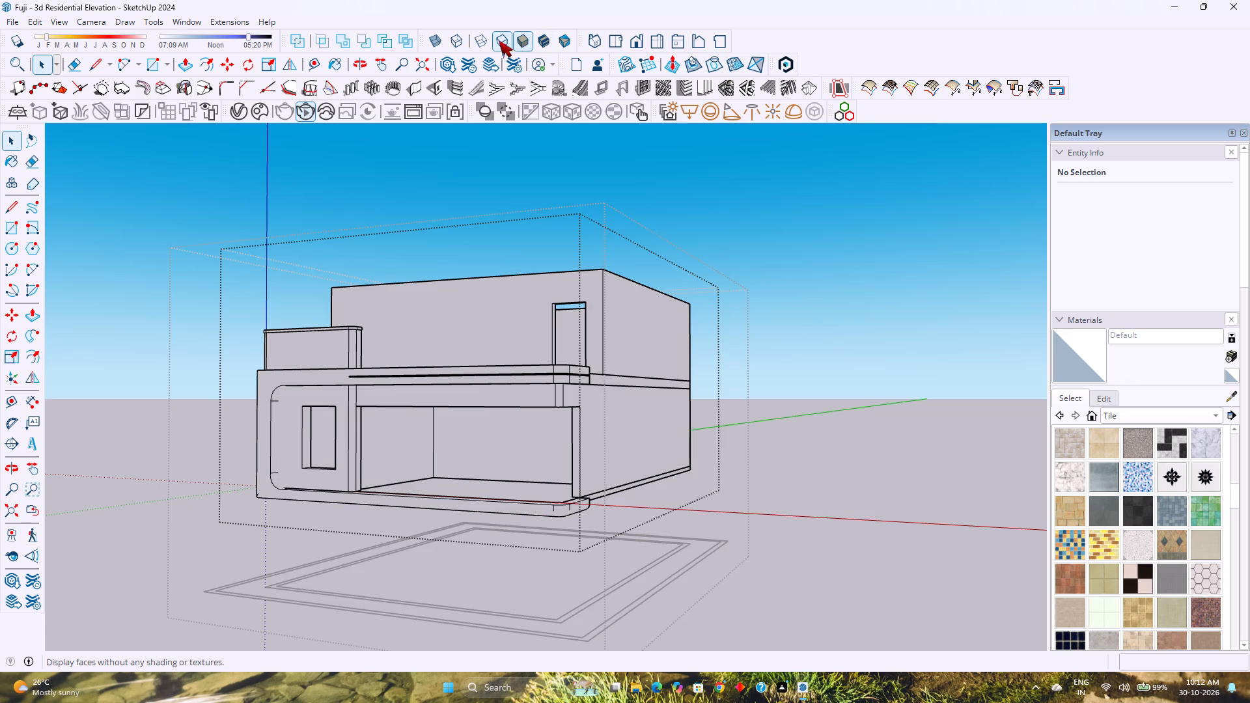
left_click(462, 38)
left_click(433, 42)
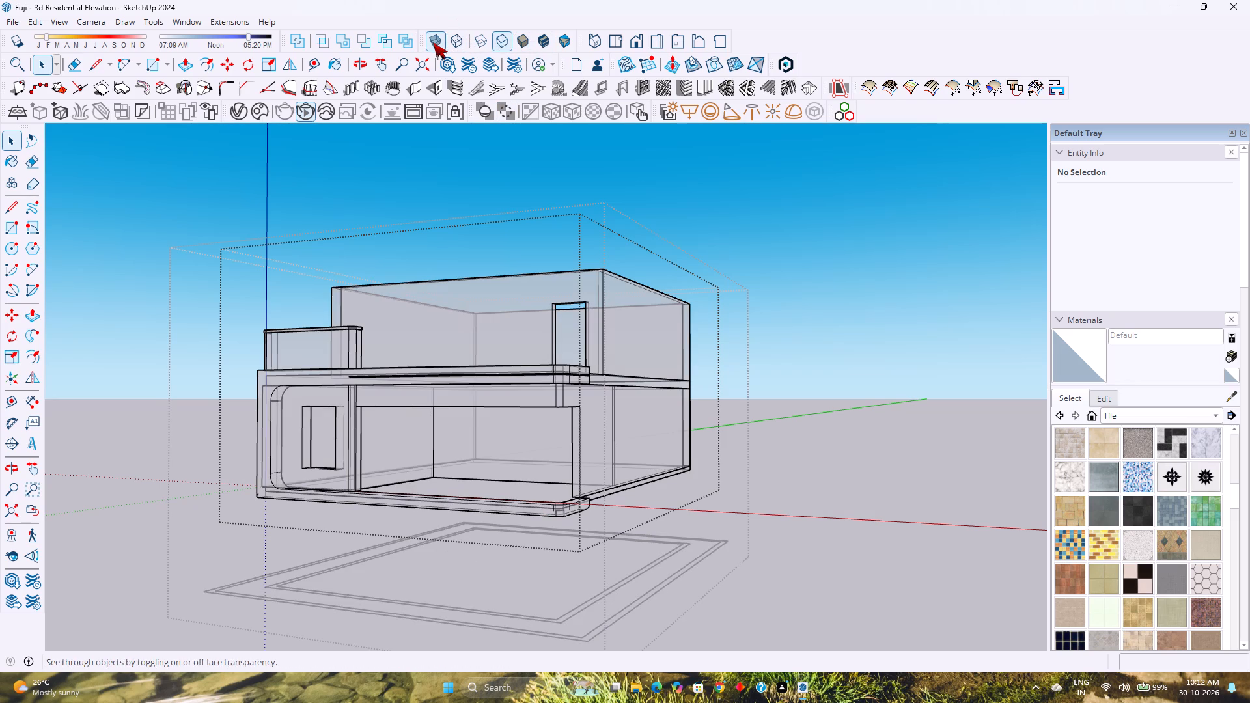
middle_click_drag(548, 253, 329, 348)
scroll(329, 360, "up", 1)
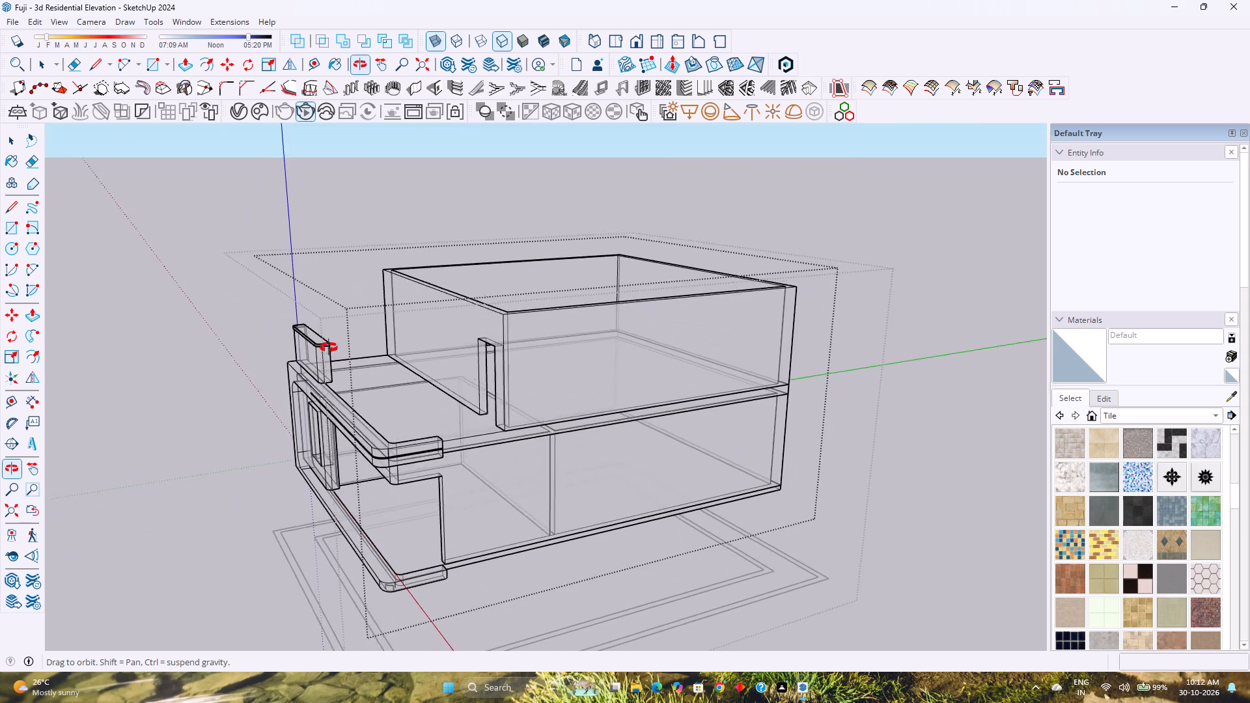
middle_click_drag(329, 348, 507, 286)
left_click(518, 38)
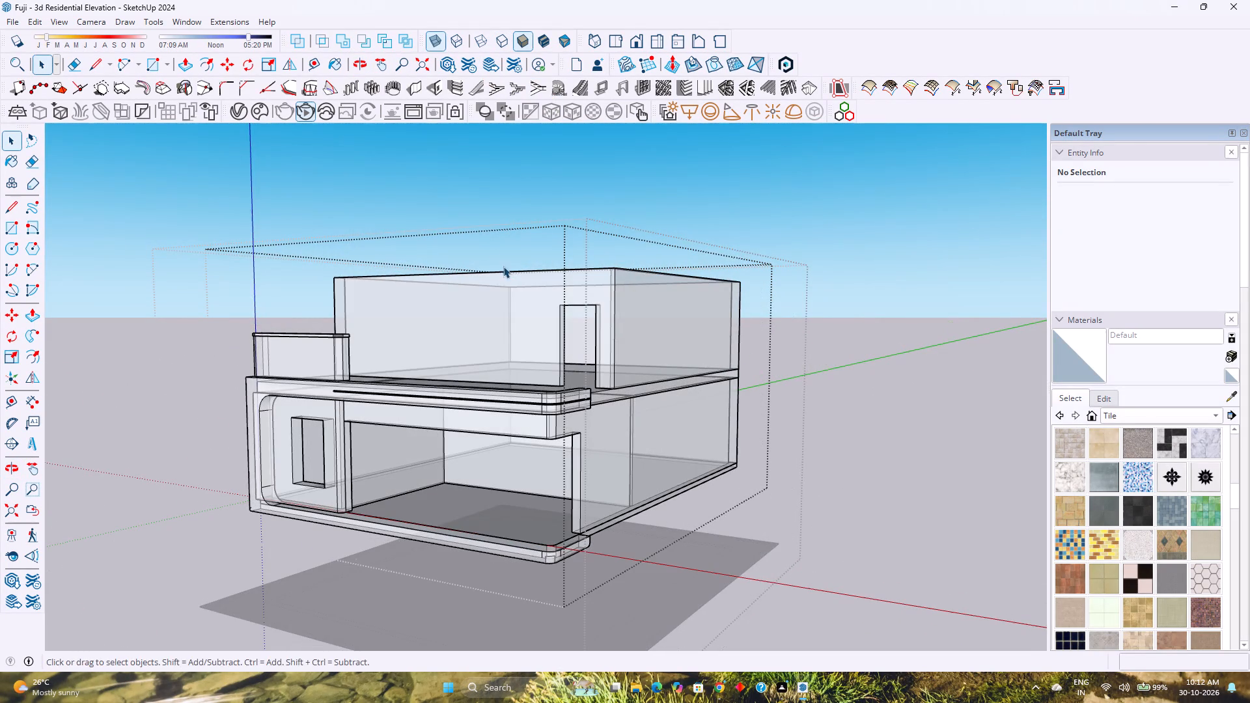
middle_click_drag(531, 316, 477, 316)
left_click(432, 44)
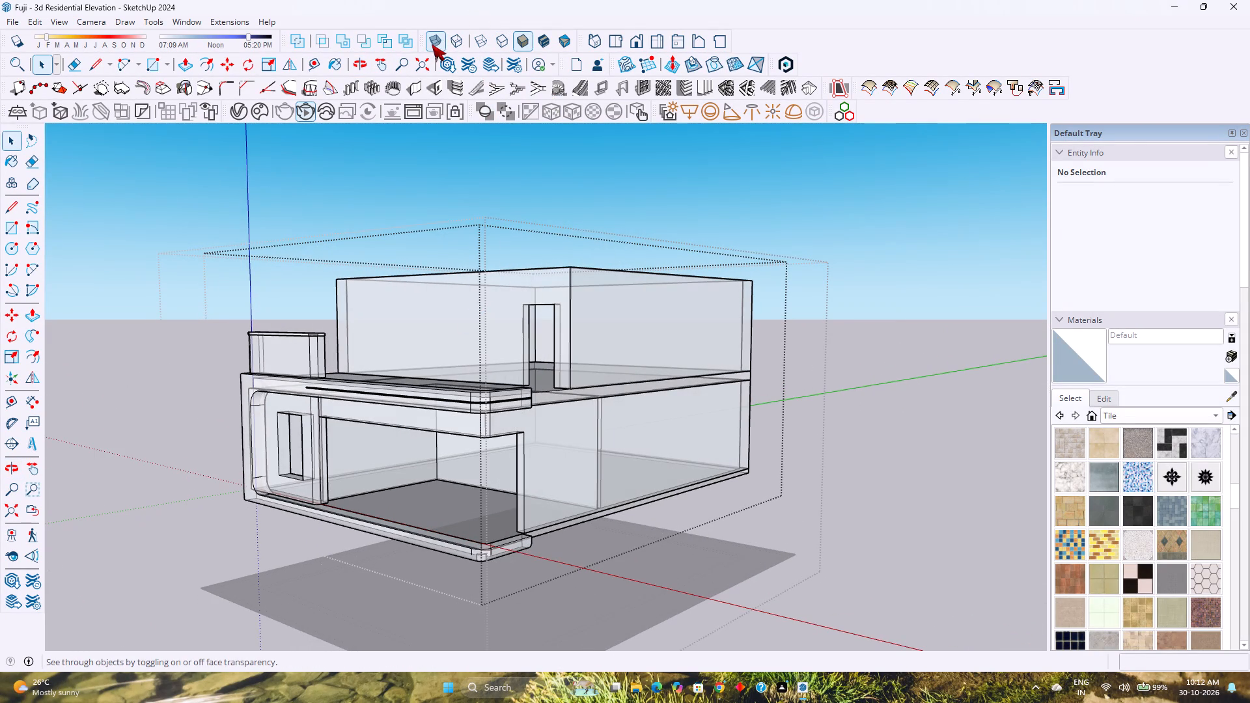
middle_click_drag(462, 241, 578, 240)
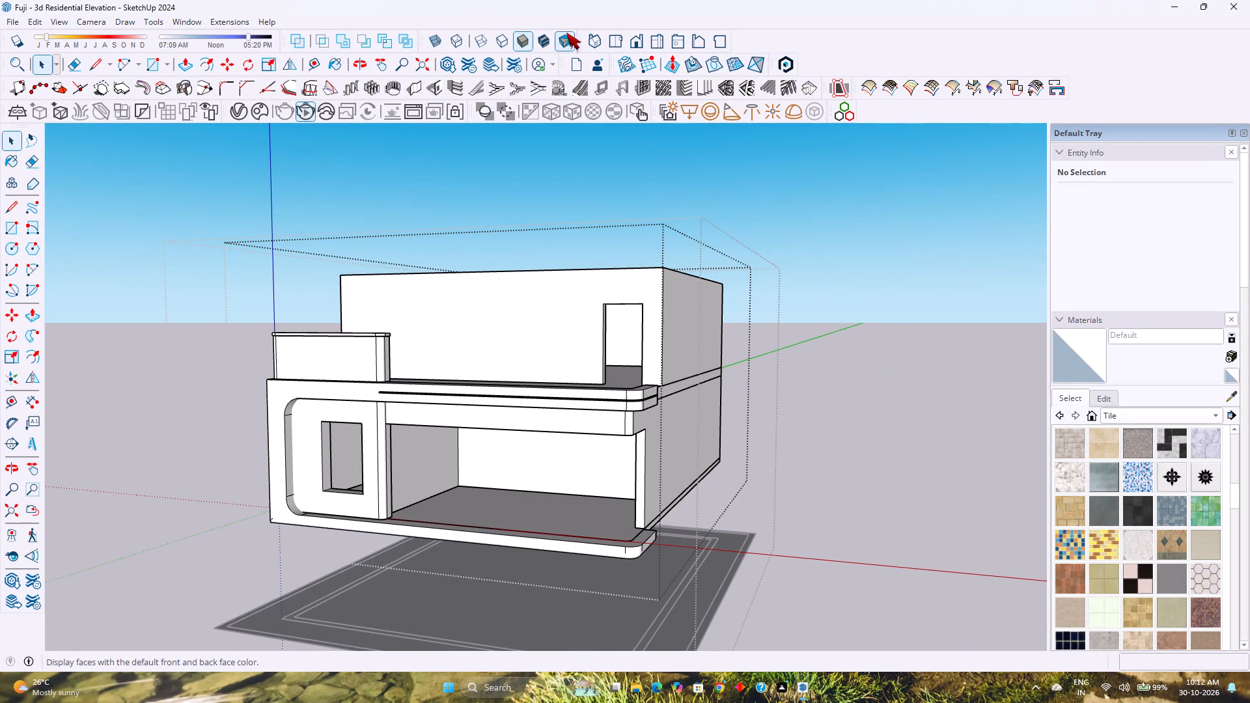
left_click(573, 37)
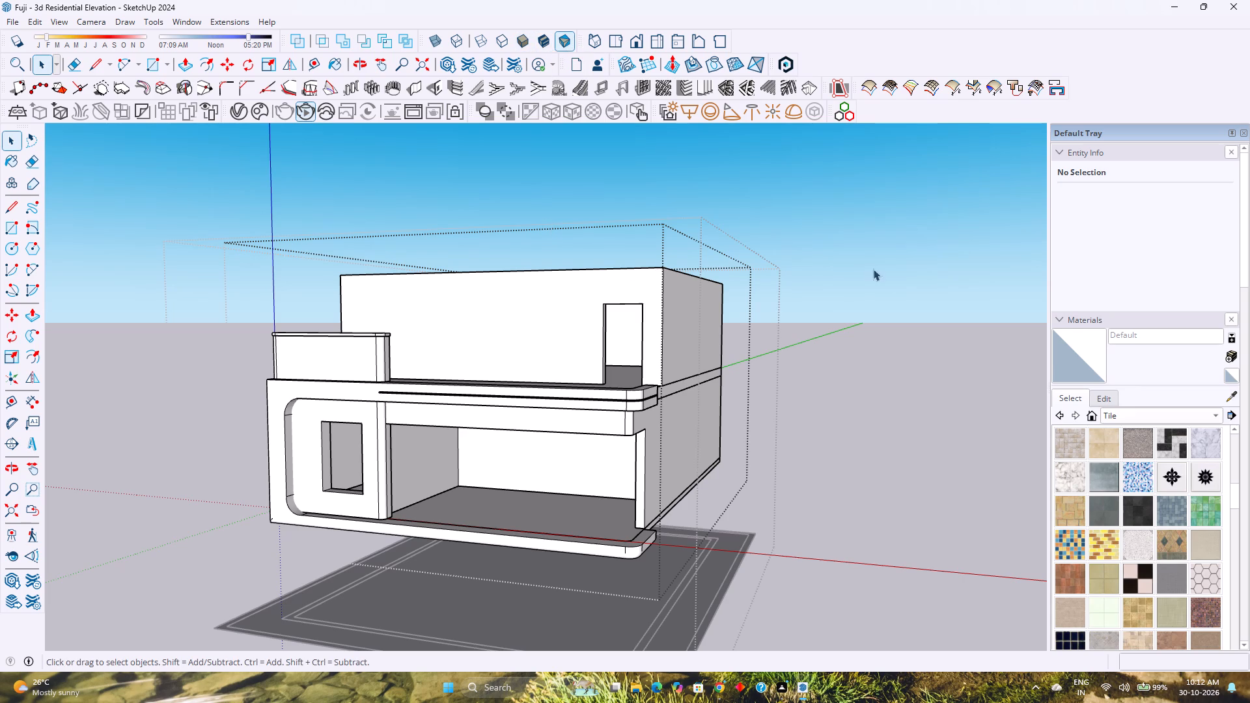
left_click(544, 38)
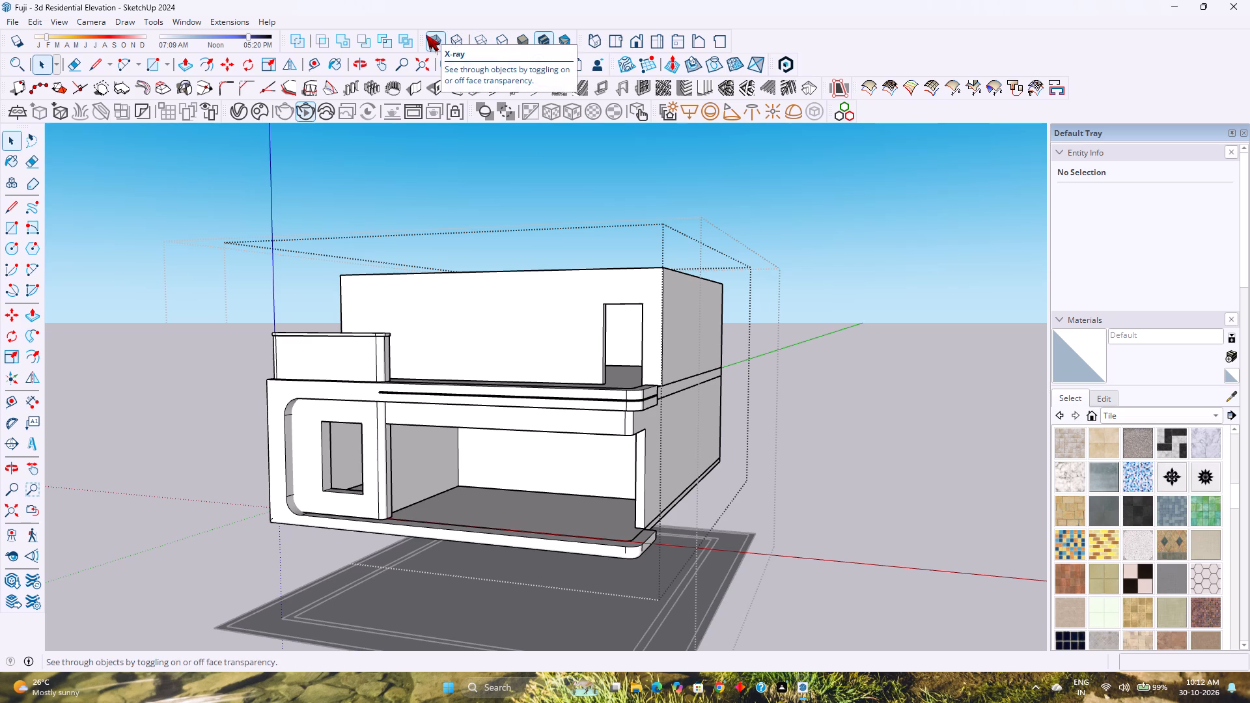
scroll(643, 368, "up", 2)
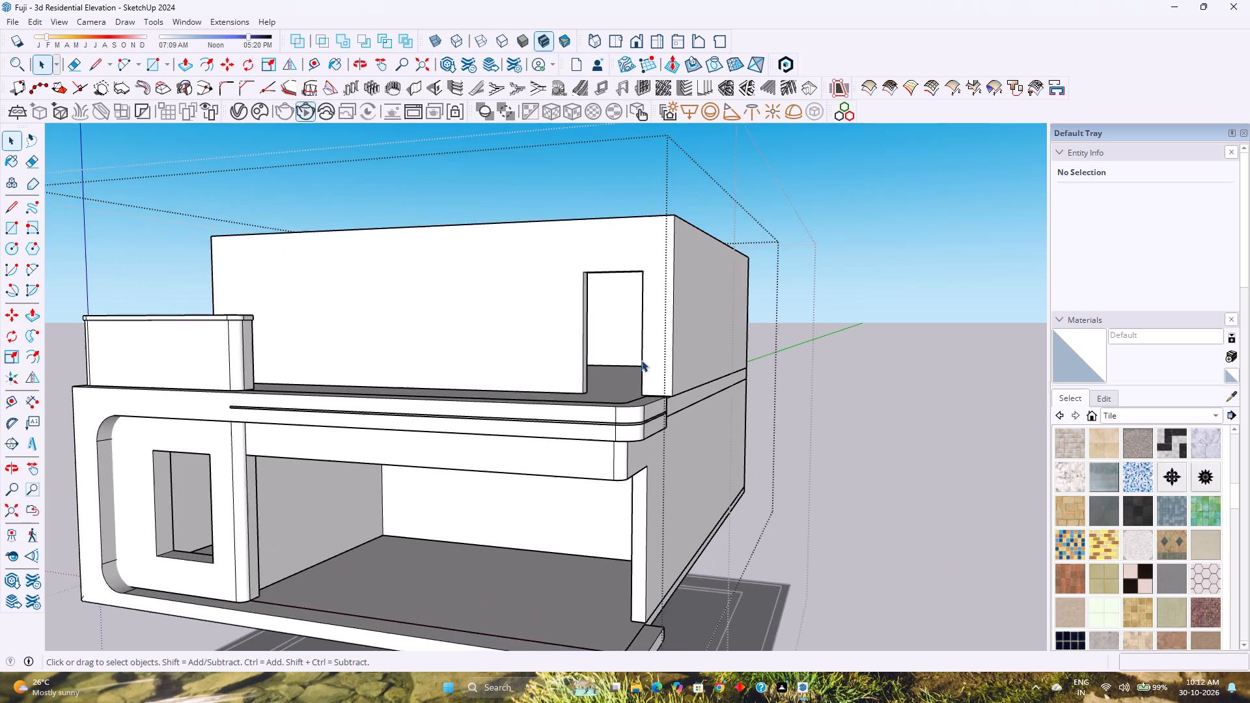
scroll(641, 360, "up", 3)
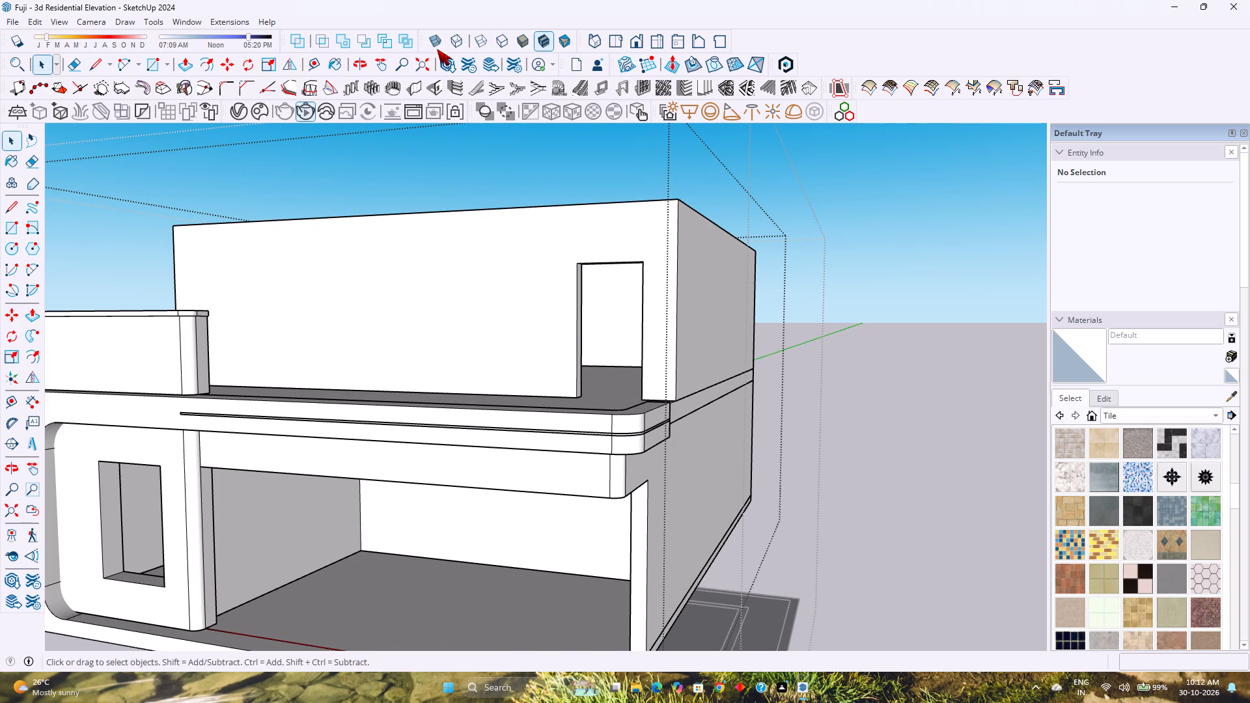
Examine the facade, ground-floor interior, balcony, side wall and upper-floor walls with the new door opening from several angles.
left_click(438, 48)
left_click(438, 47)
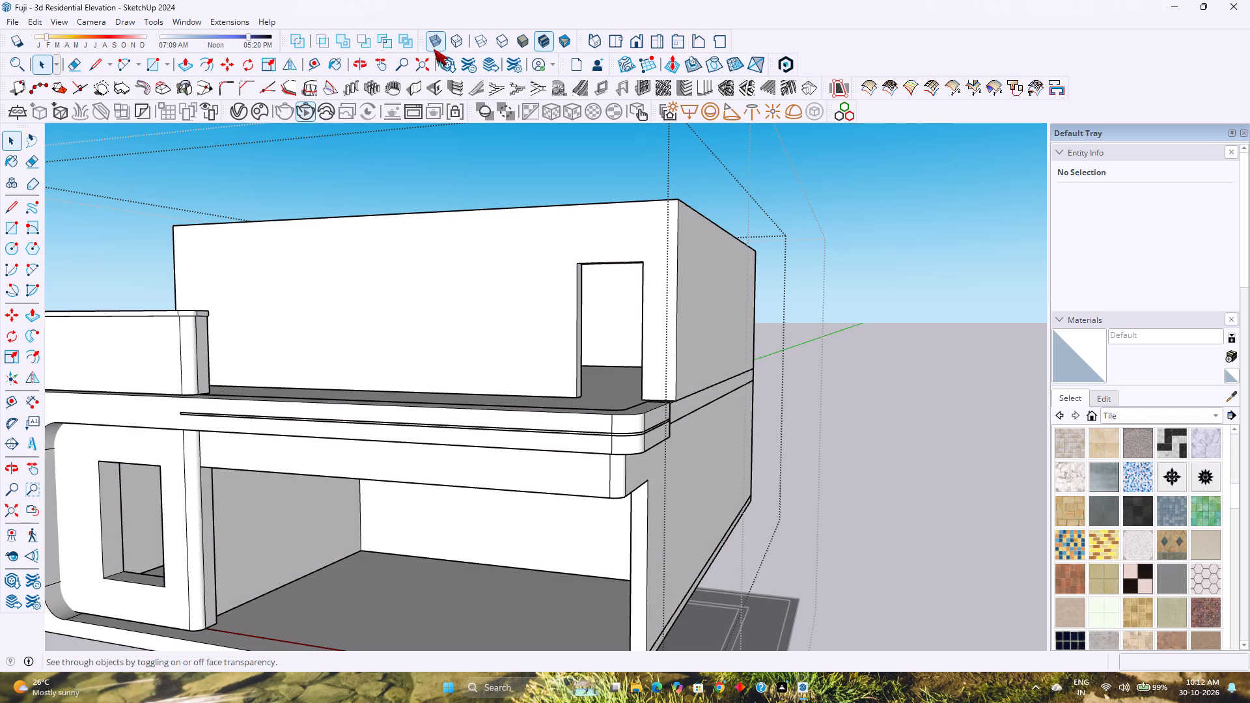
scroll(236, 400, "down", 5)
scroll(223, 486, "up", 1)
scroll(126, 566, "up", 3)
middle_click_drag(127, 565, 130, 562)
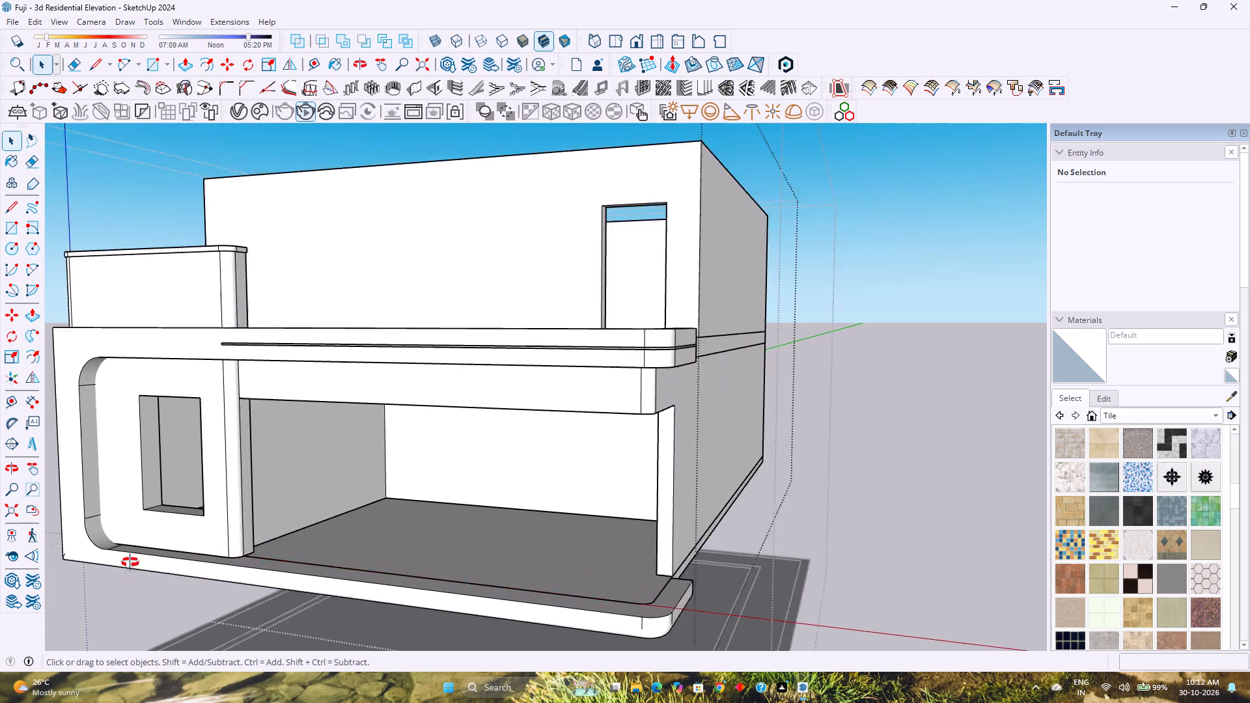
middle_click_drag(130, 562, 182, 540)
middle_click_drag(269, 529, 18, 562)
scroll(243, 512, "up", 4)
middle_click_drag(290, 499, 289, 499)
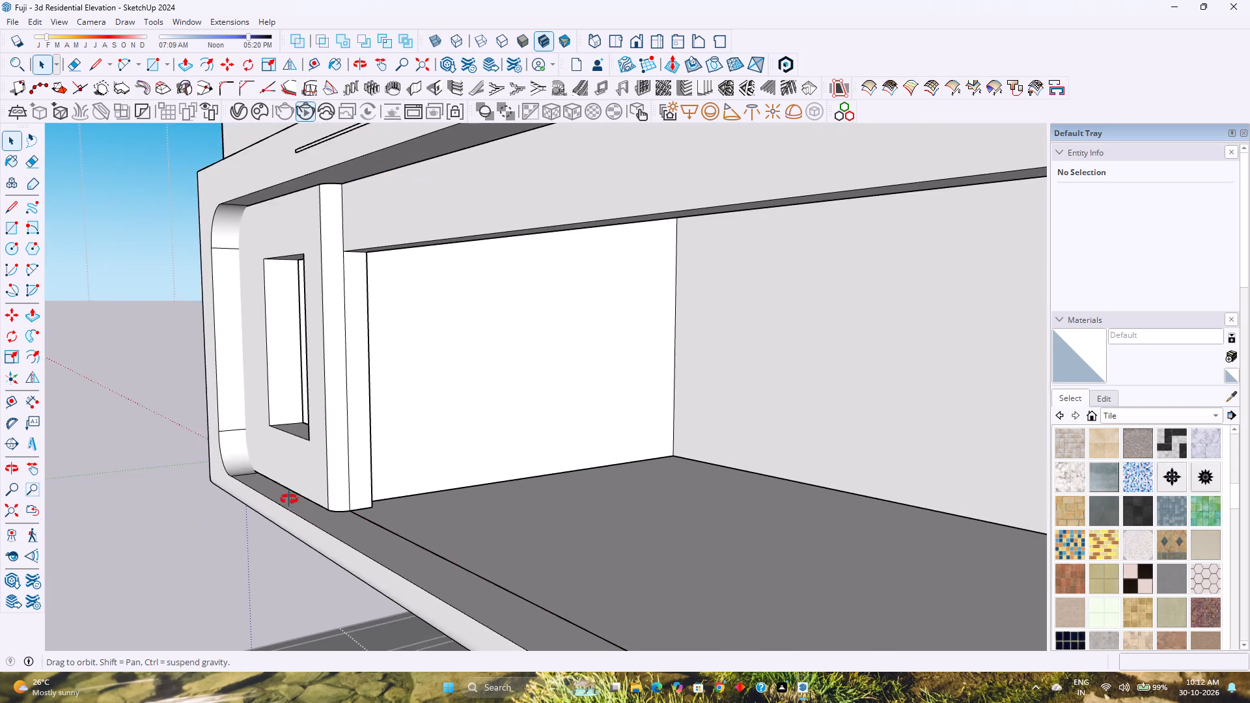
middle_click_drag(289, 499, 398, 537)
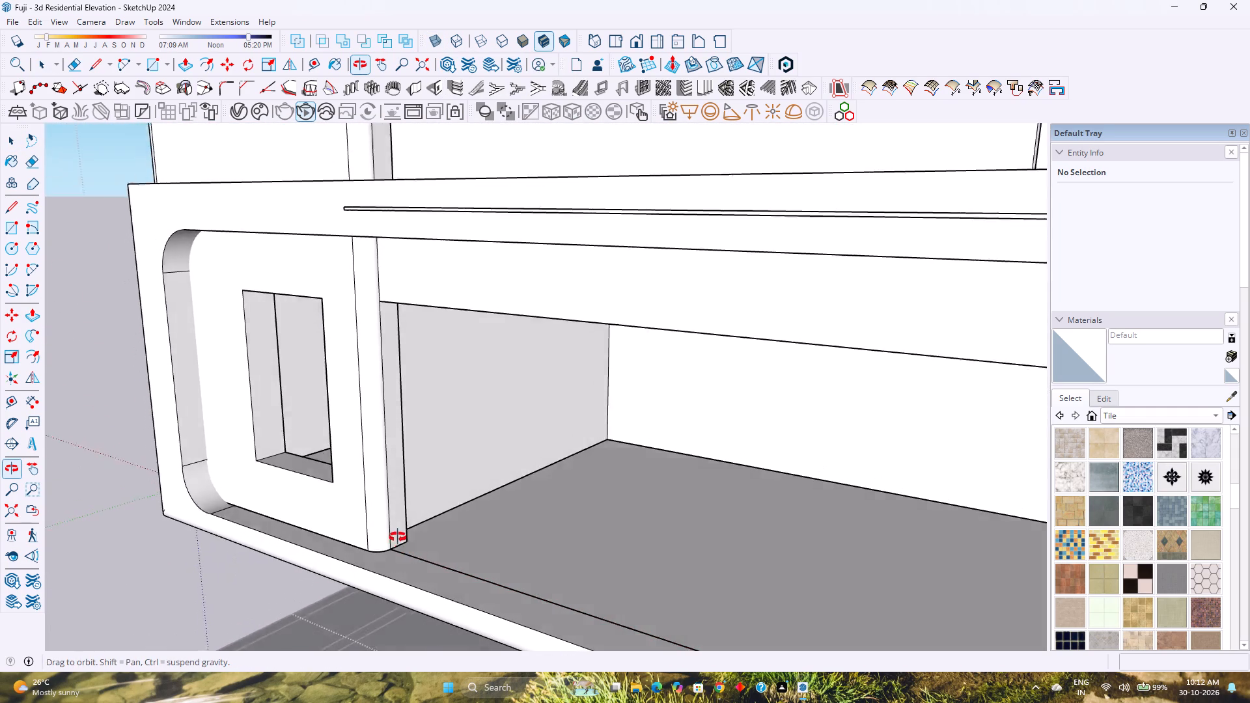
middle_click_drag(398, 537, 395, 532)
scroll(393, 525, "down", 3)
middle_click_drag(403, 516, 116, 593)
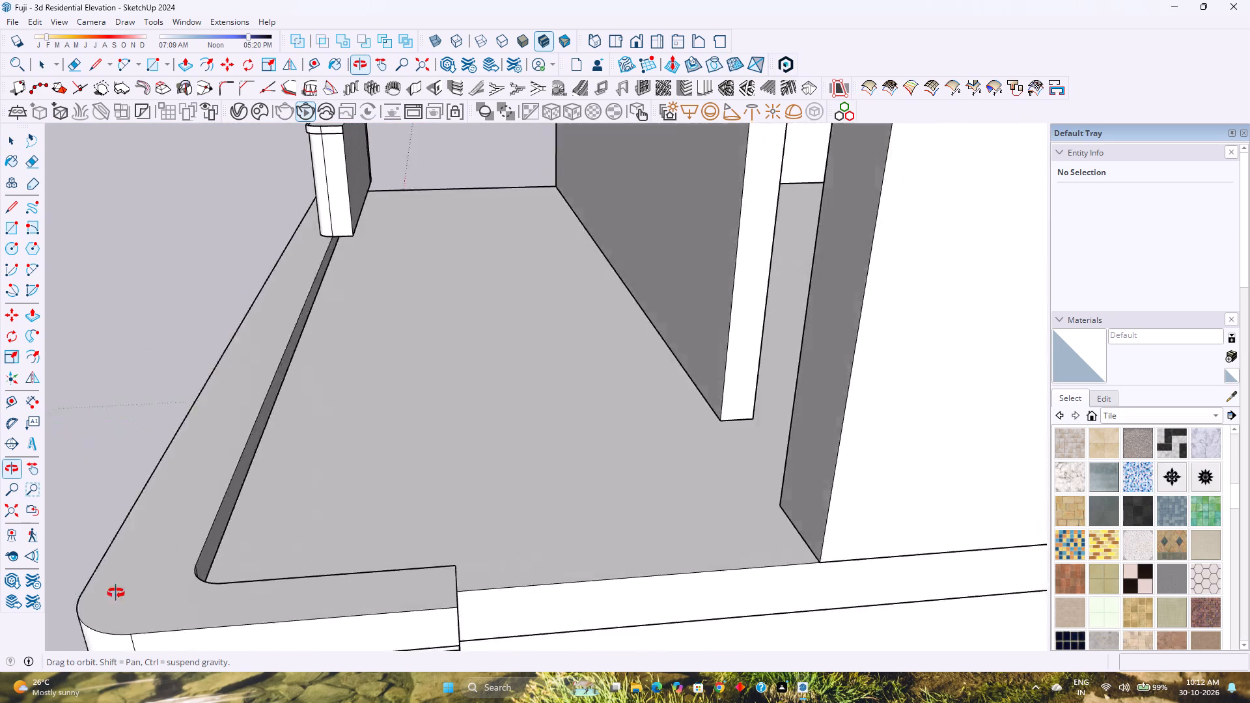
middle_click_drag(116, 593, 263, 477)
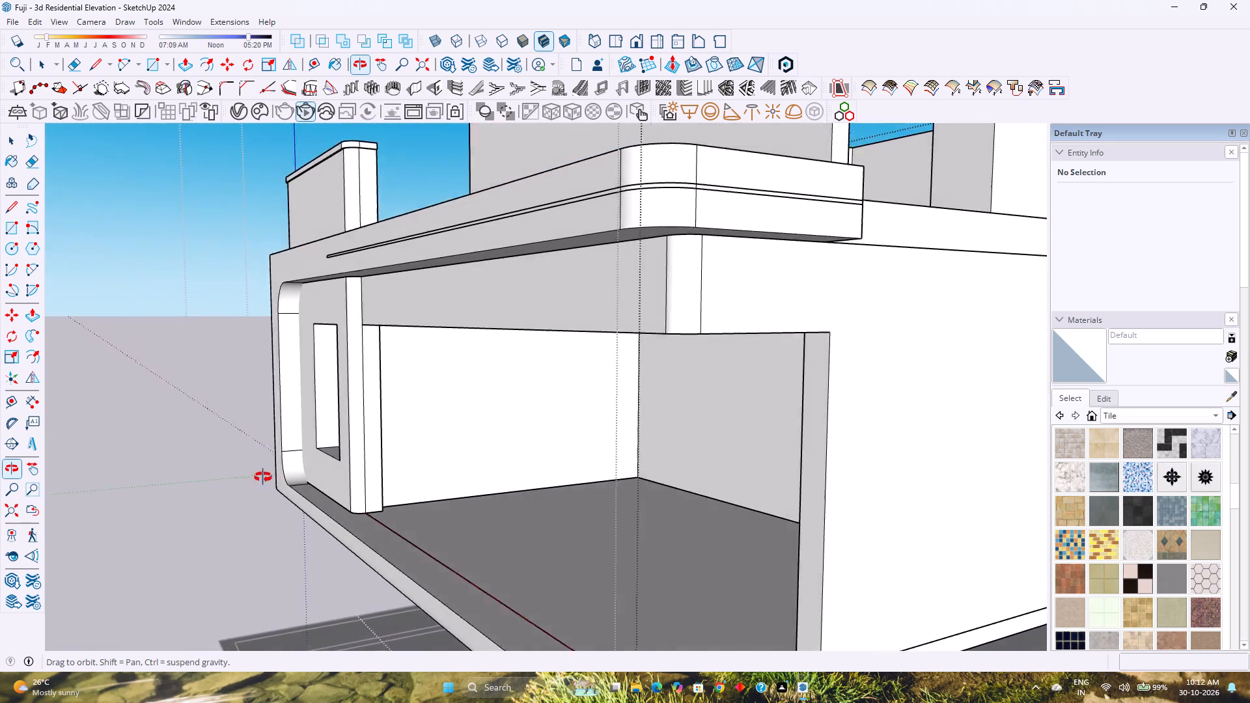
middle_click_drag(263, 477, 316, 437)
scroll(366, 503, "up", 5)
middle_click_drag(367, 503, 358, 469)
middle_click(358, 469)
scroll(368, 469, "down", 3)
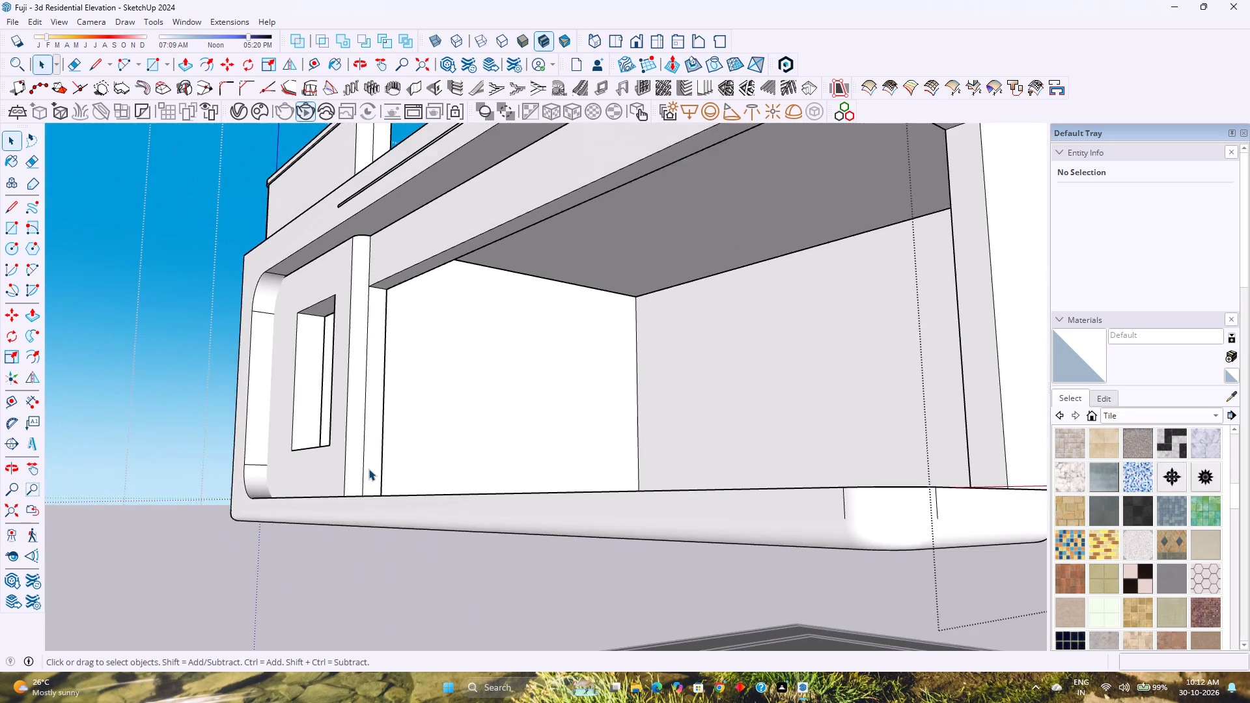
scroll(368, 469, "down", 3)
middle_click_drag(581, 449, 522, 486)
scroll(521, 484, "down", 4)
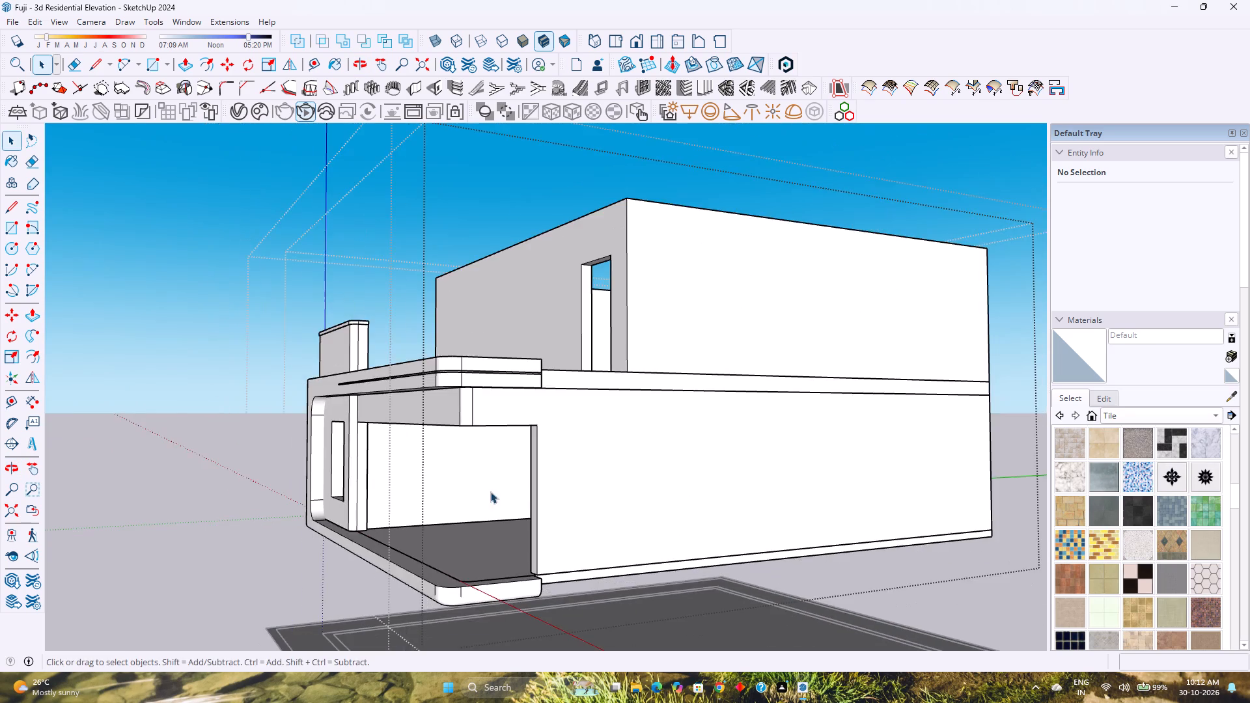
middle_click_drag(490, 491, 725, 532)
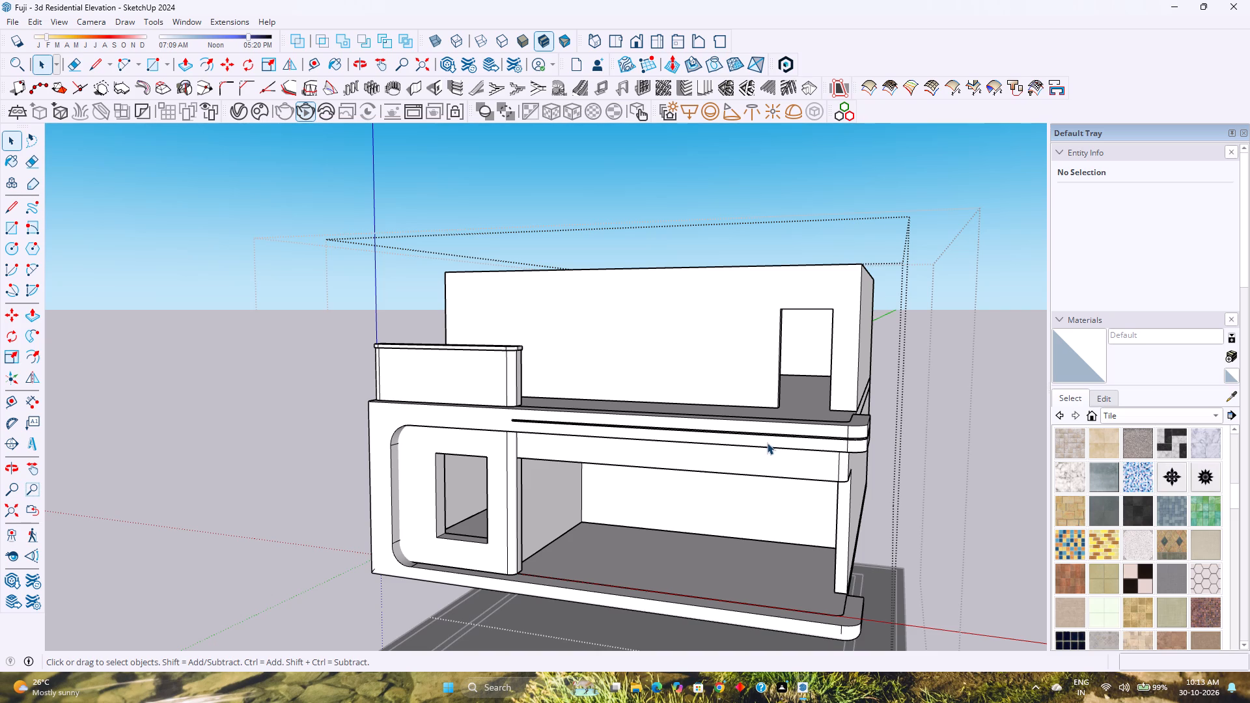
middle_click_drag(730, 417, 361, 536)
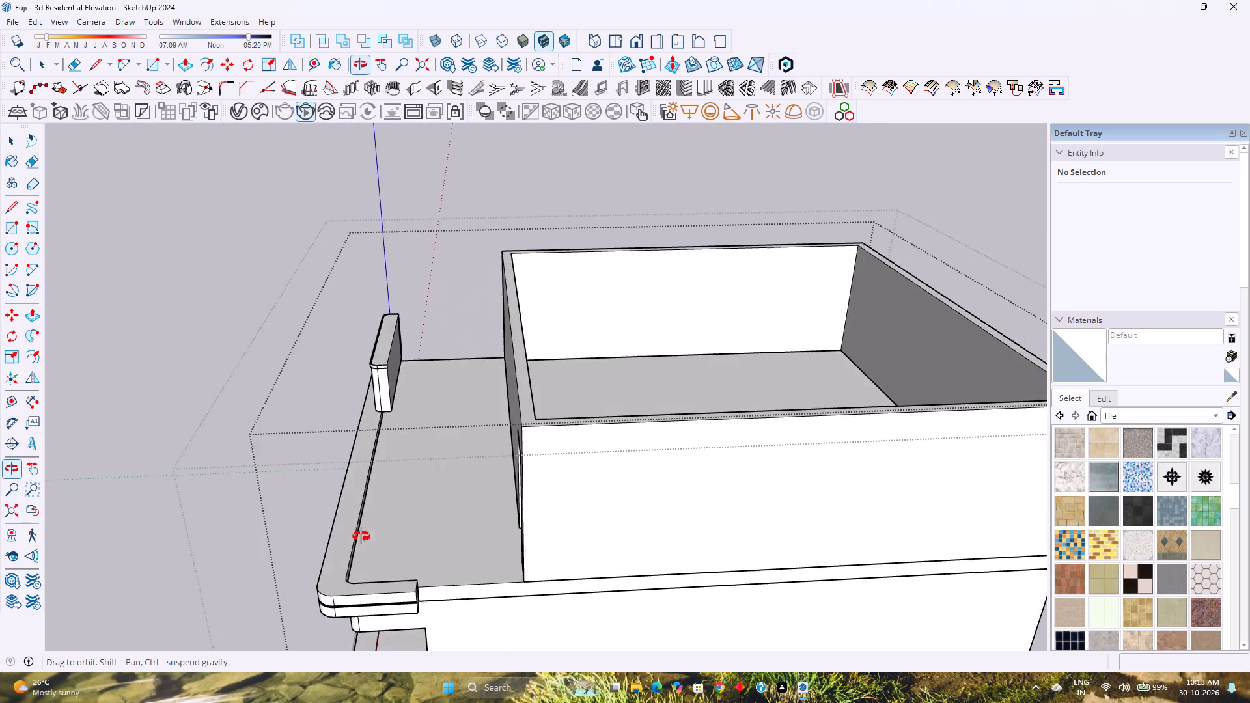
middle_click_drag(361, 536, 422, 564)
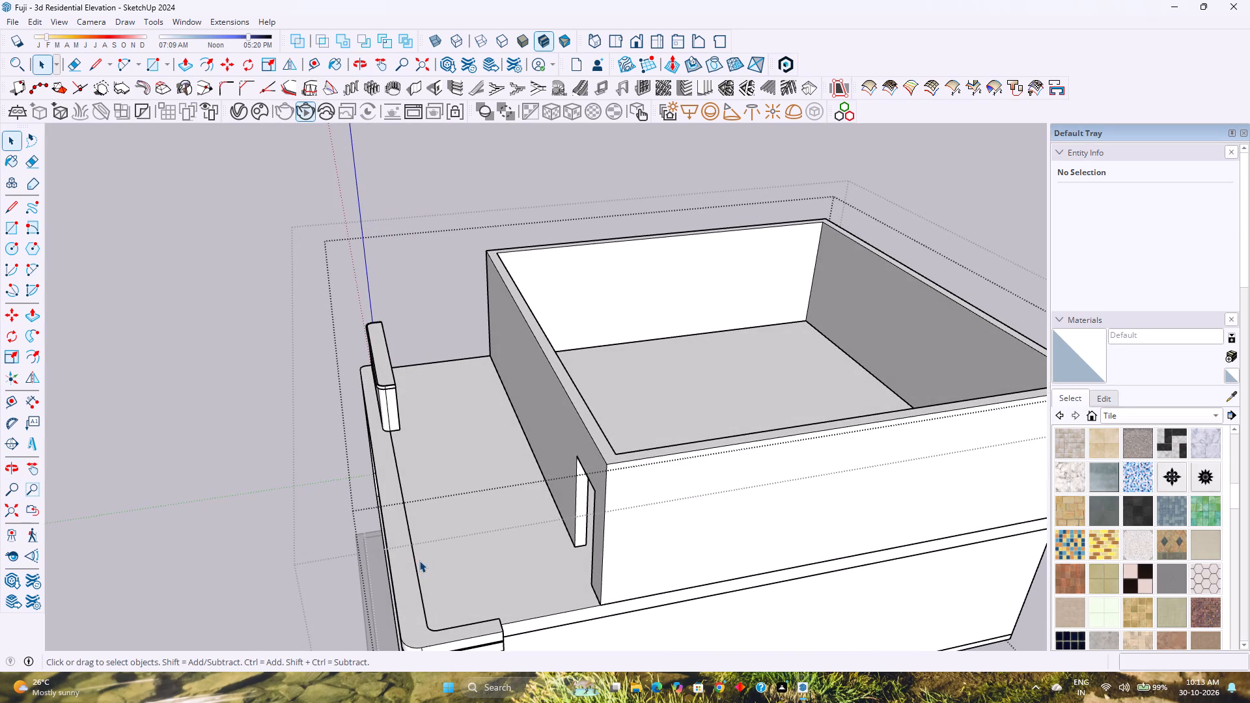
middle_click_drag(477, 459, 545, 488)
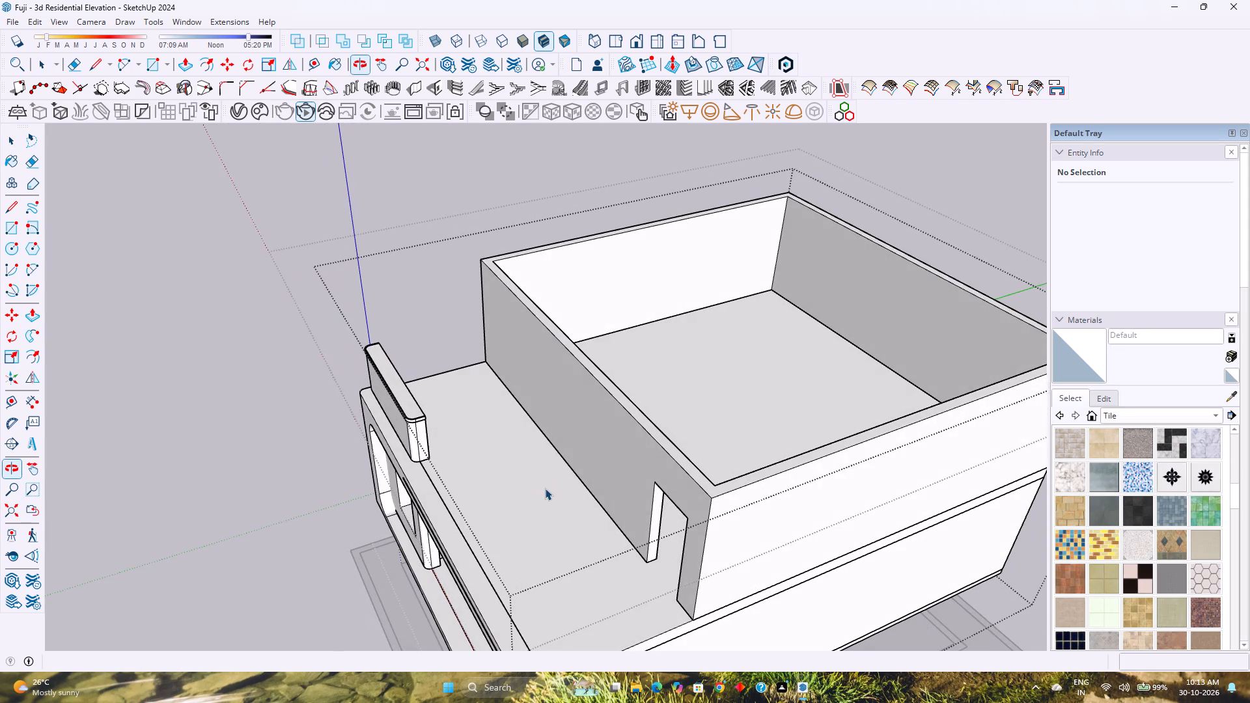
scroll(545, 488, "down", 1)
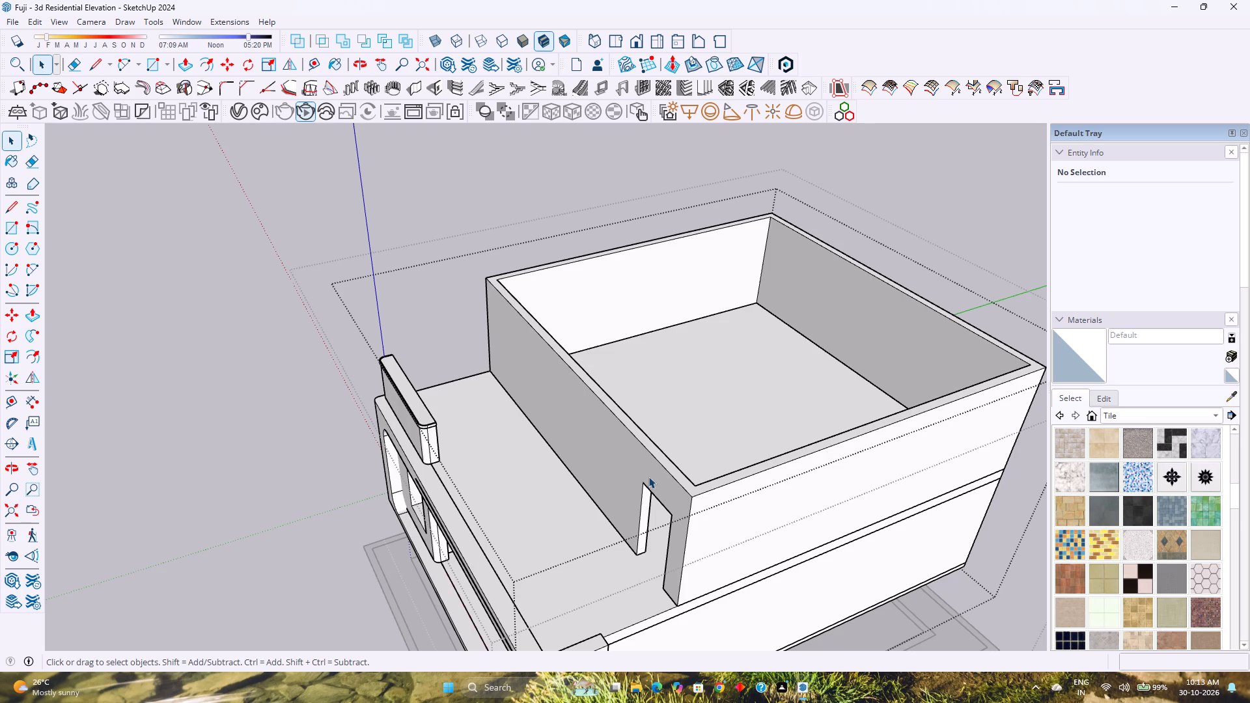
left_click(596, 446)
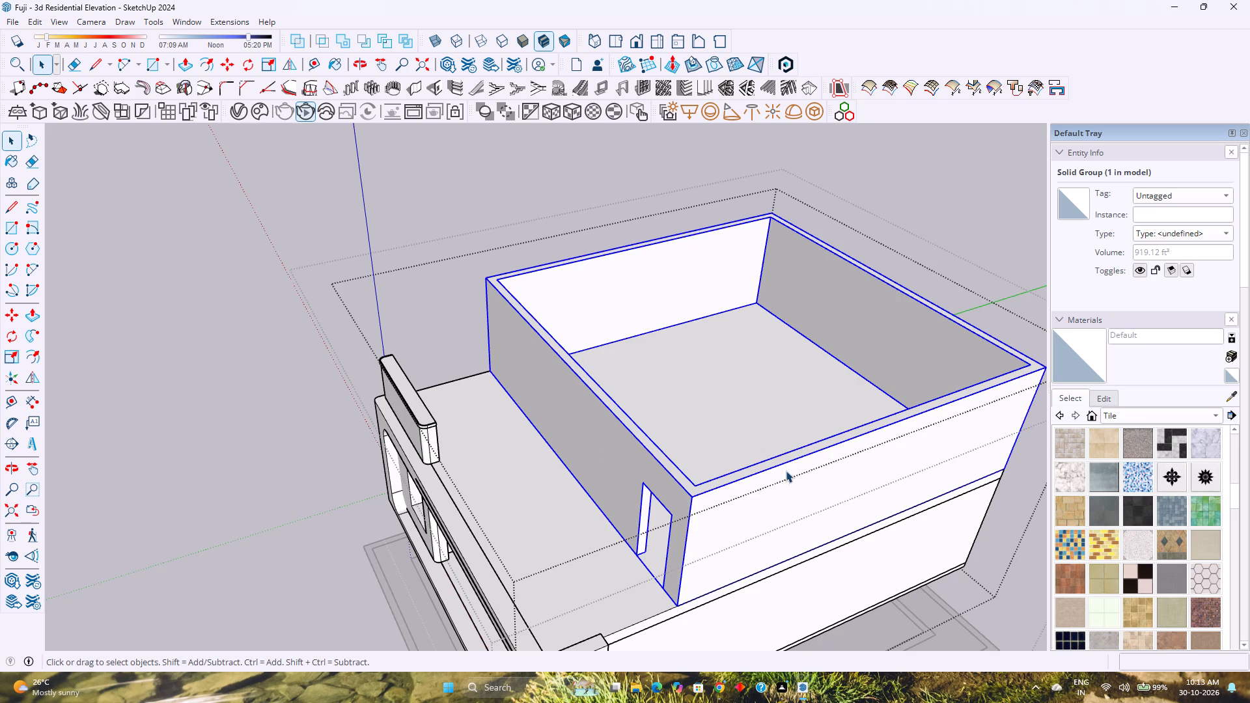
Open the ground-floor wall group and place a vertical guide 9' from the front edge of its long side wall.
scroll(786, 471, "down", 1)
middle_click_drag(743, 502, 691, 426)
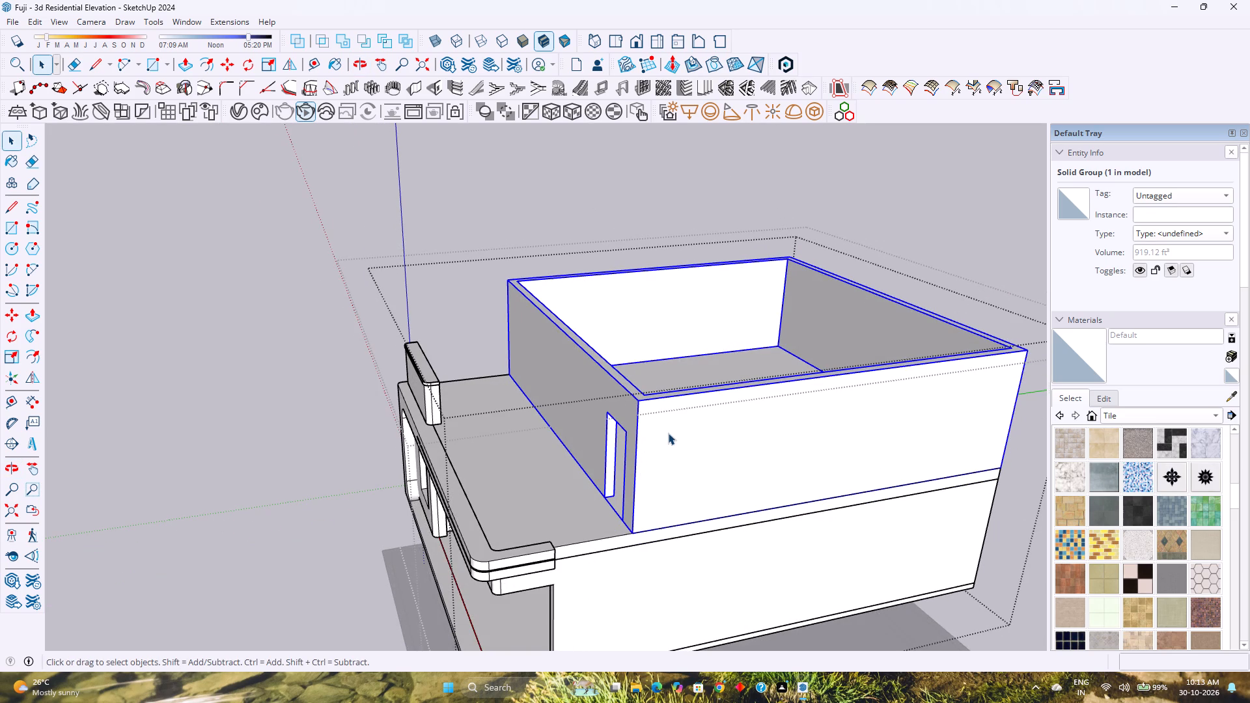
scroll(636, 511, "down", 2)
middle_click_drag(612, 510, 706, 398)
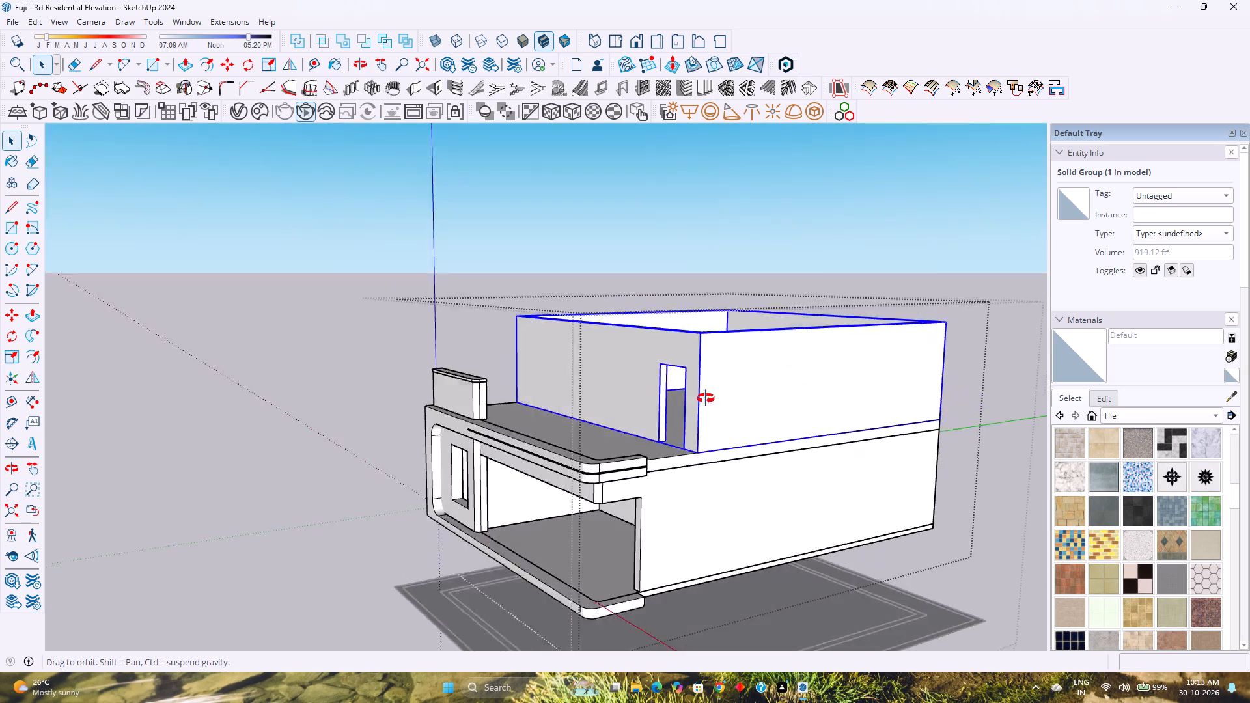
middle_click_drag(706, 398, 724, 378)
scroll(730, 523, "up", 1)
middle_click_drag(725, 520, 733, 497)
double_click(734, 492)
scroll(734, 491, "up", 3)
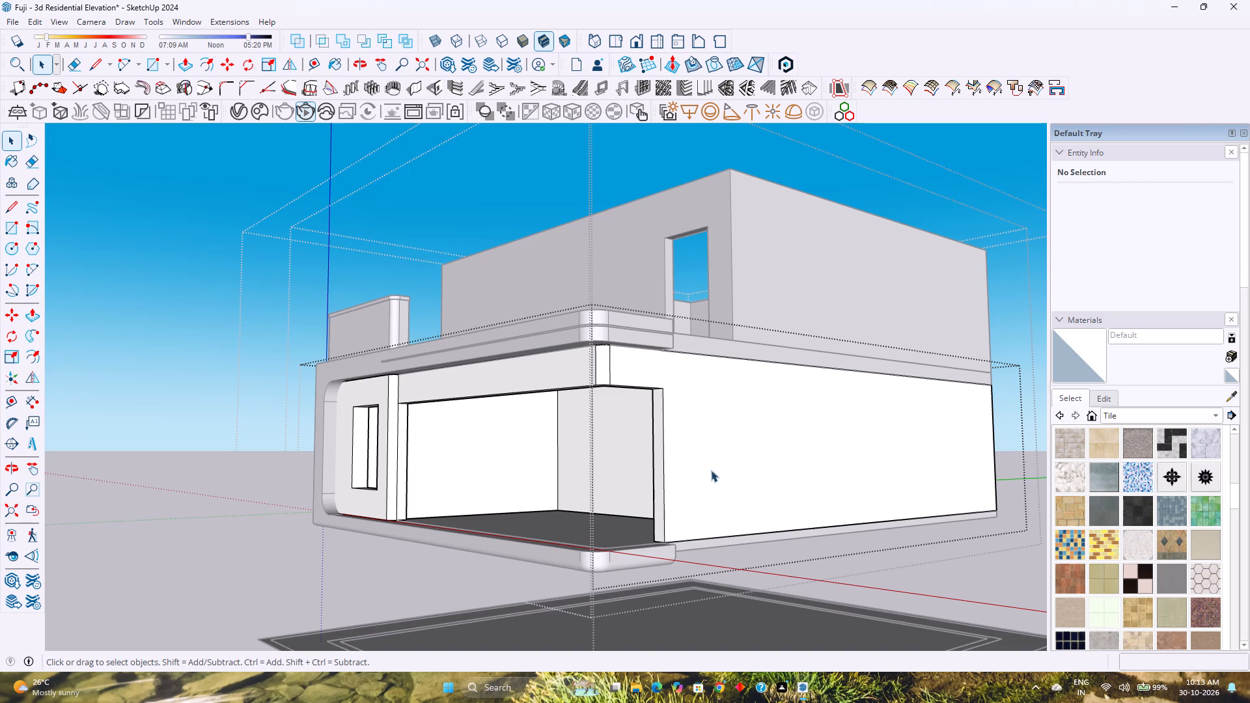
left_click(320, 57)
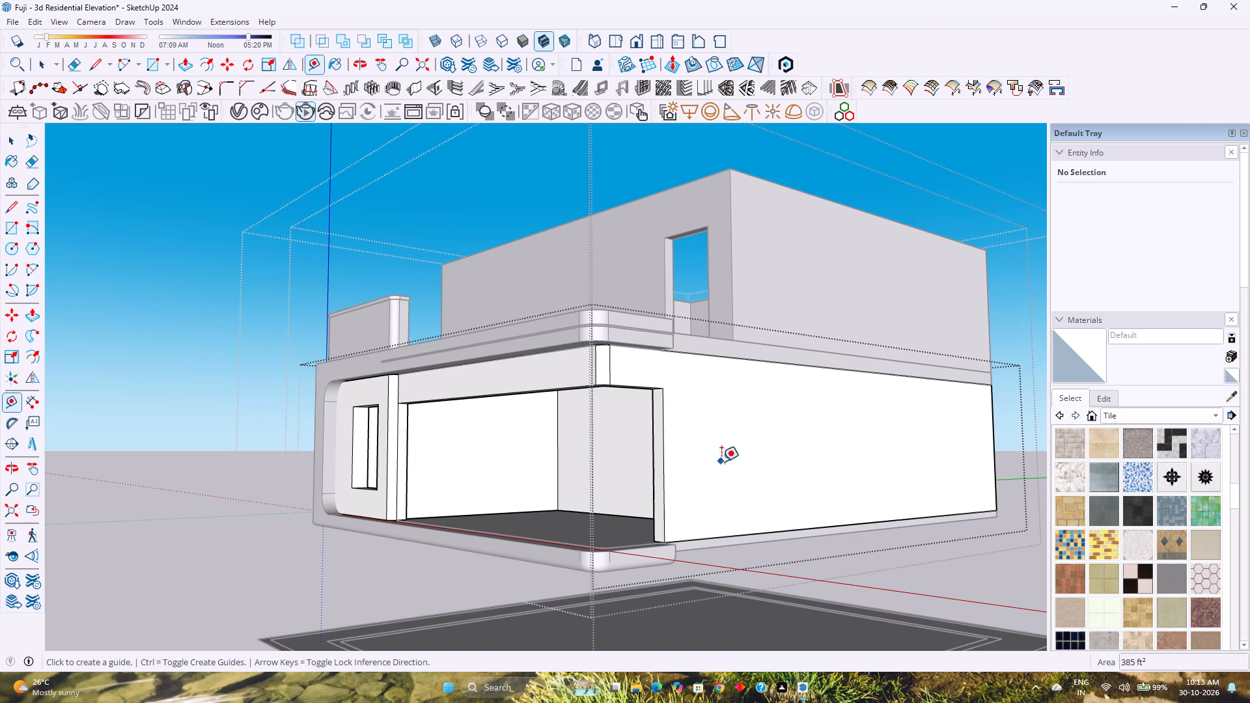
left_click(665, 475)
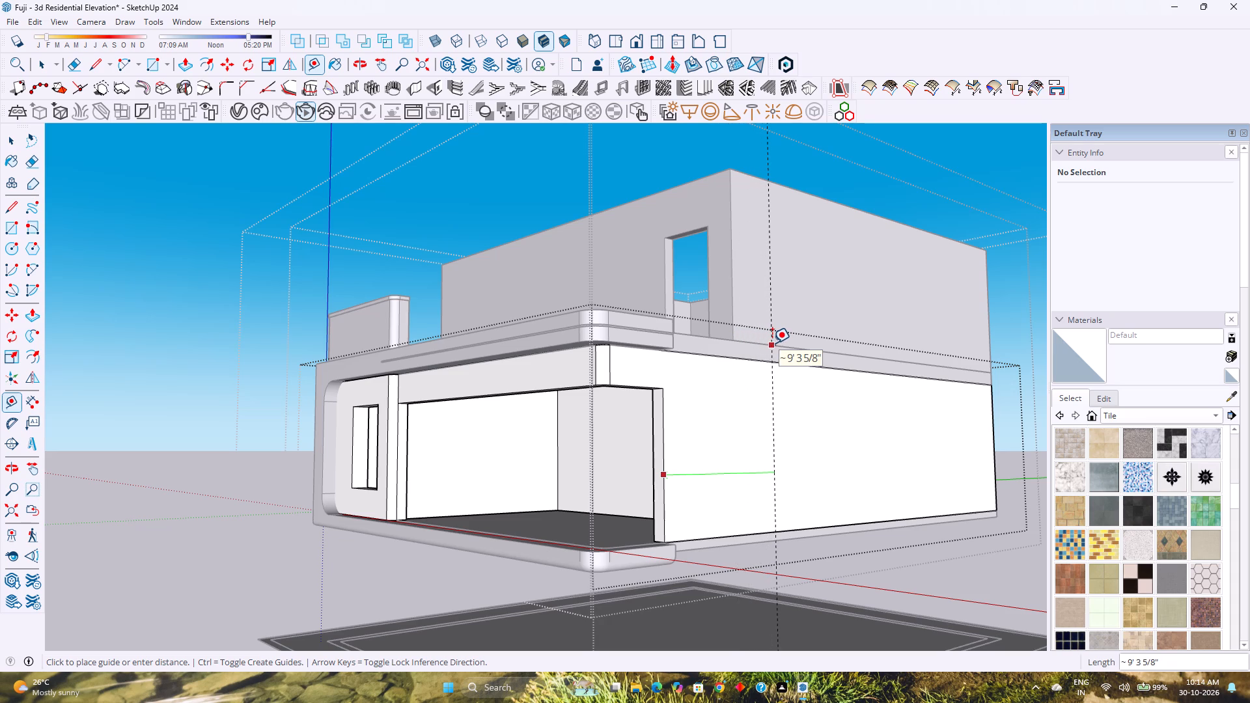
type("9'")
key("Return")
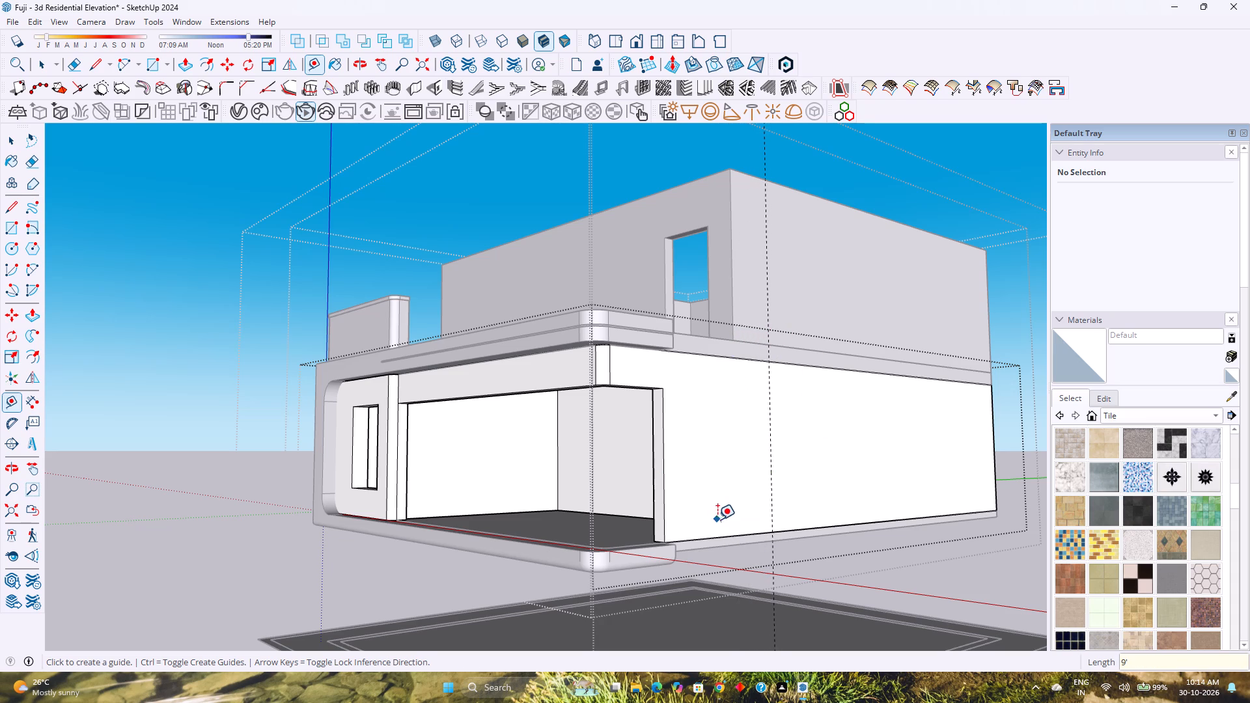
Place a horizontal guide 1'6" above the bottom edge of the ground-floor side wall.
left_click(752, 534)
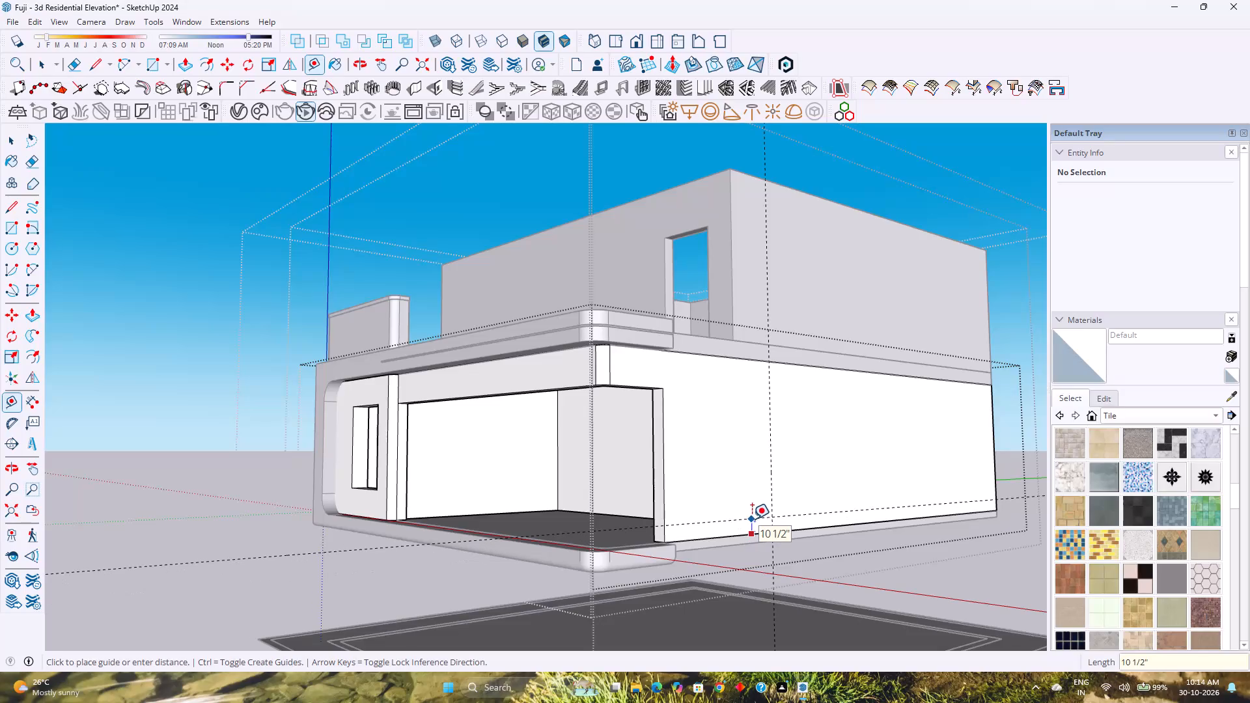
type("2'")
key("Return")
type("1'6\"")
key("Return")
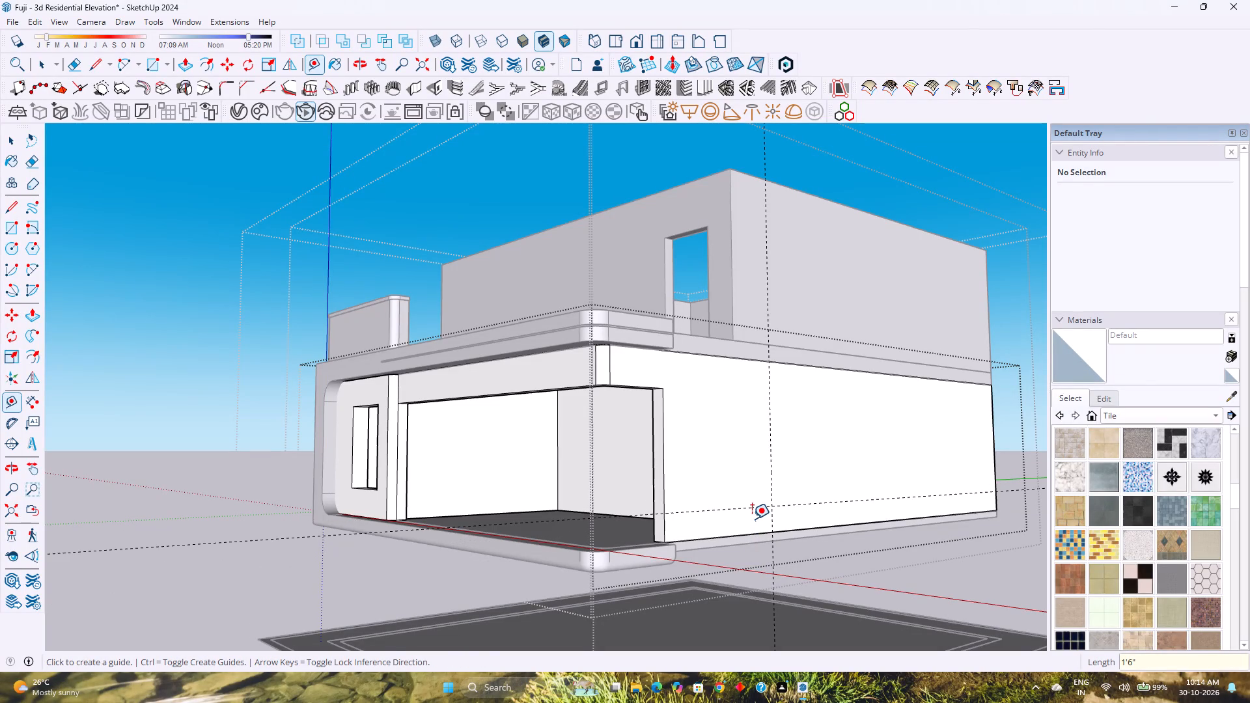
Add a vertical guide 4' behind the first one and a horizontal guide 6'6" above the lower guide, level with the front opening's top corner.
left_click(771, 490)
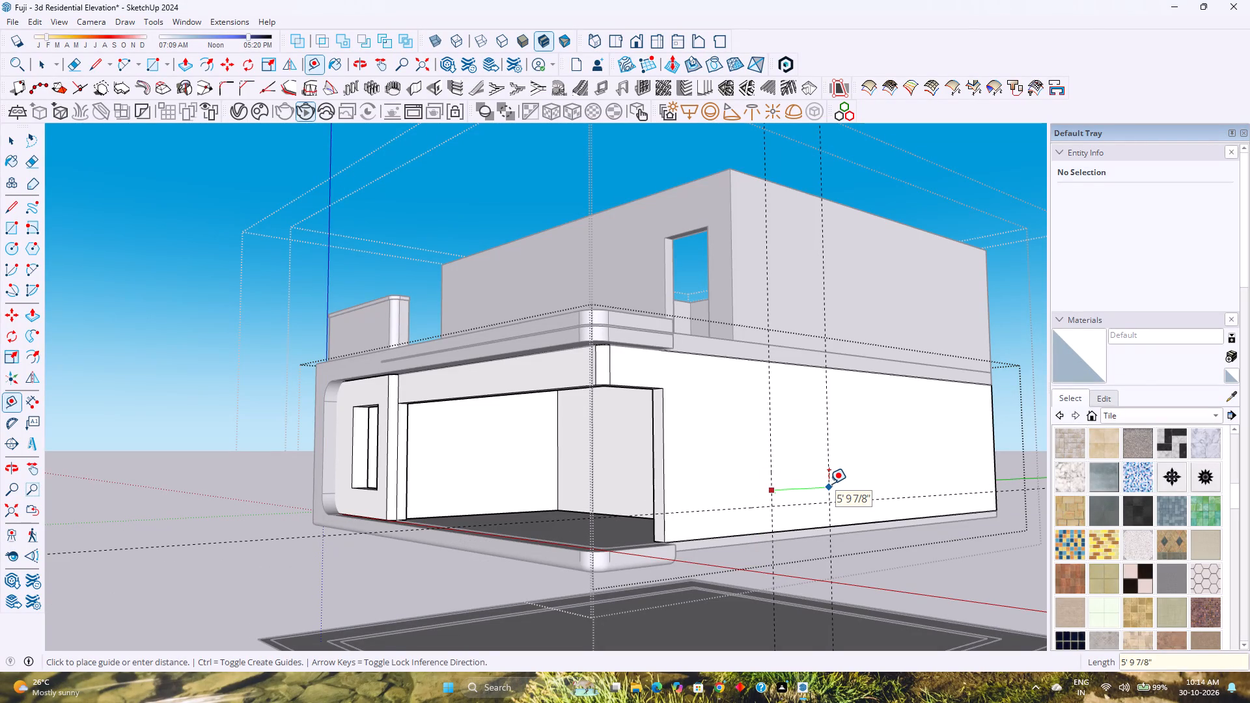
type("4'")
key("Return")
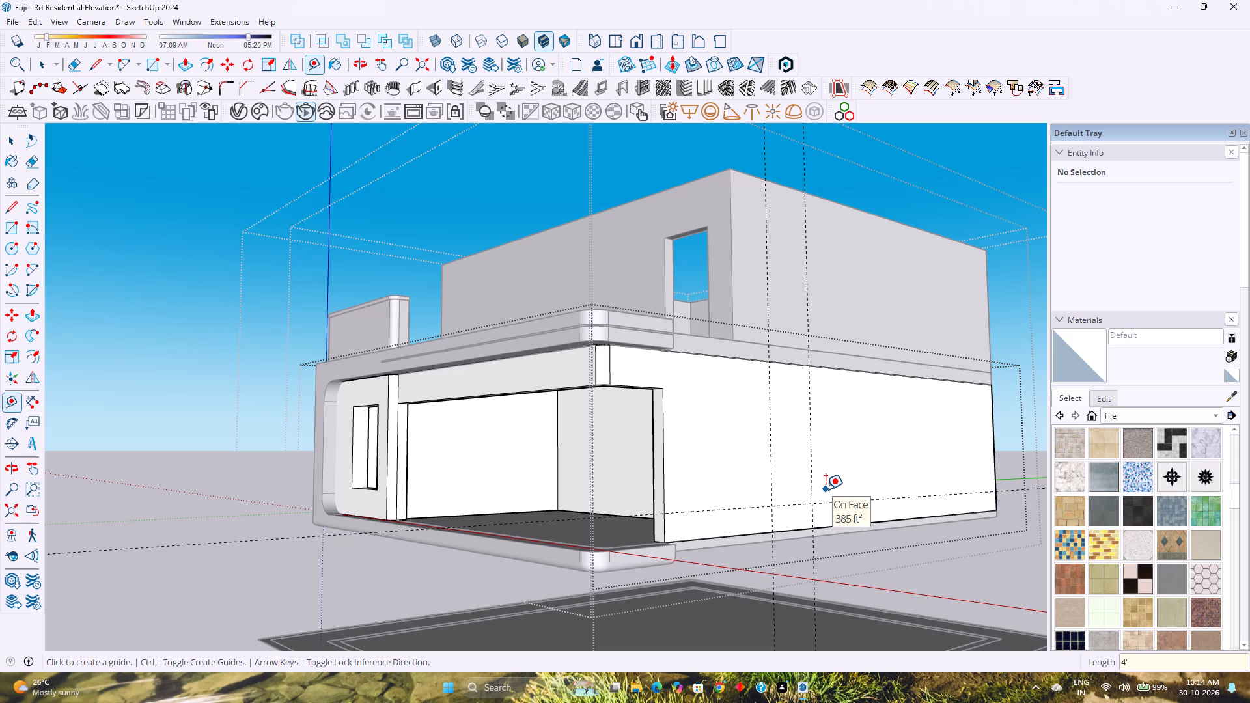
left_click(745, 508)
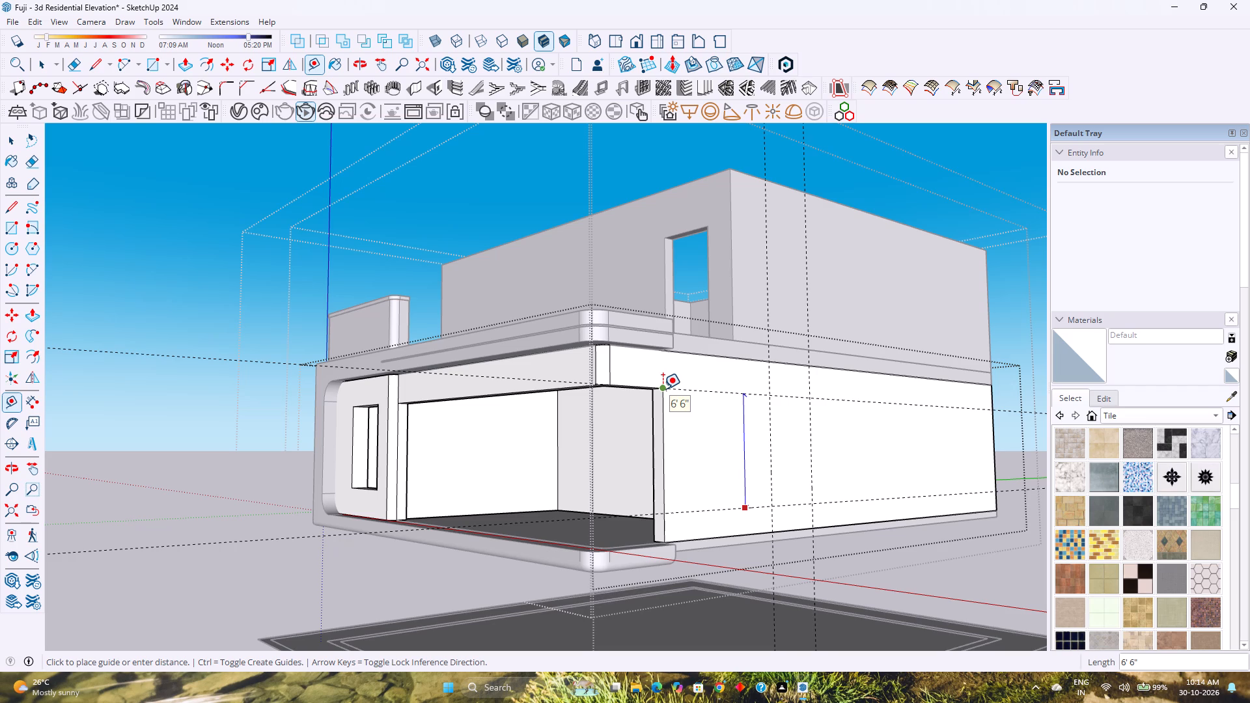
left_click(663, 389)
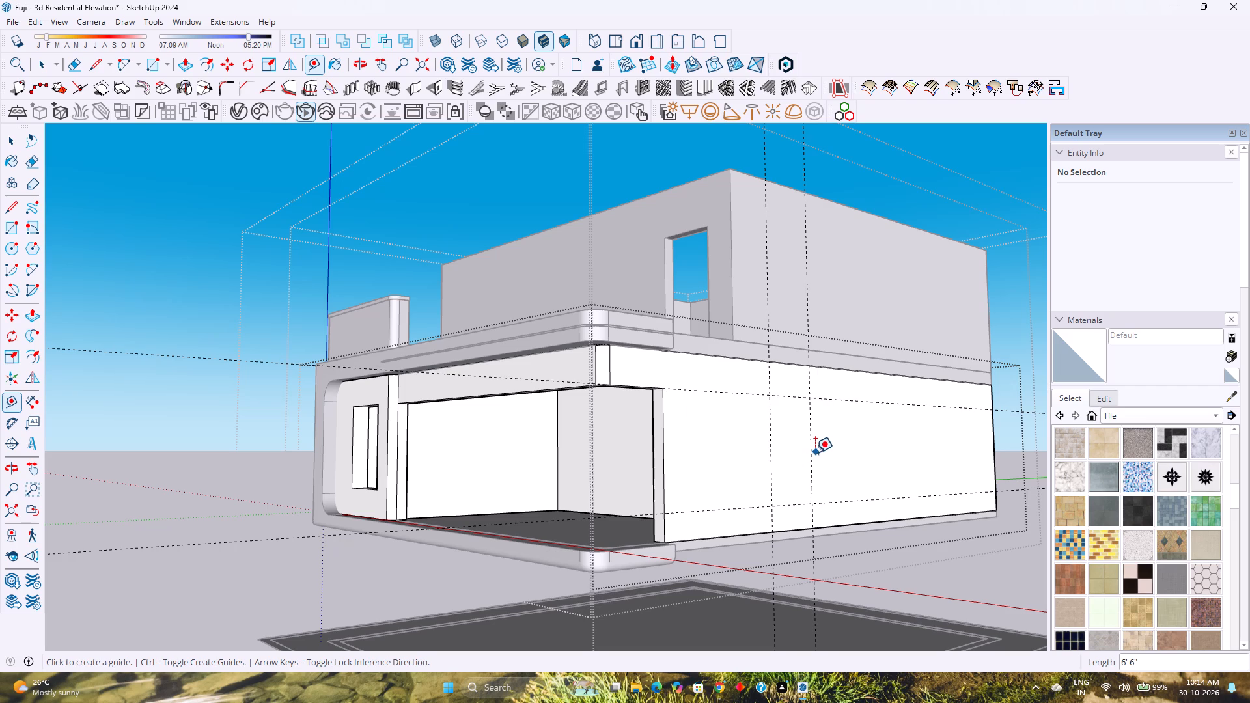
Place a third vertical guide 5' behind the second one on the ground-floor side wall.
left_click(814, 452)
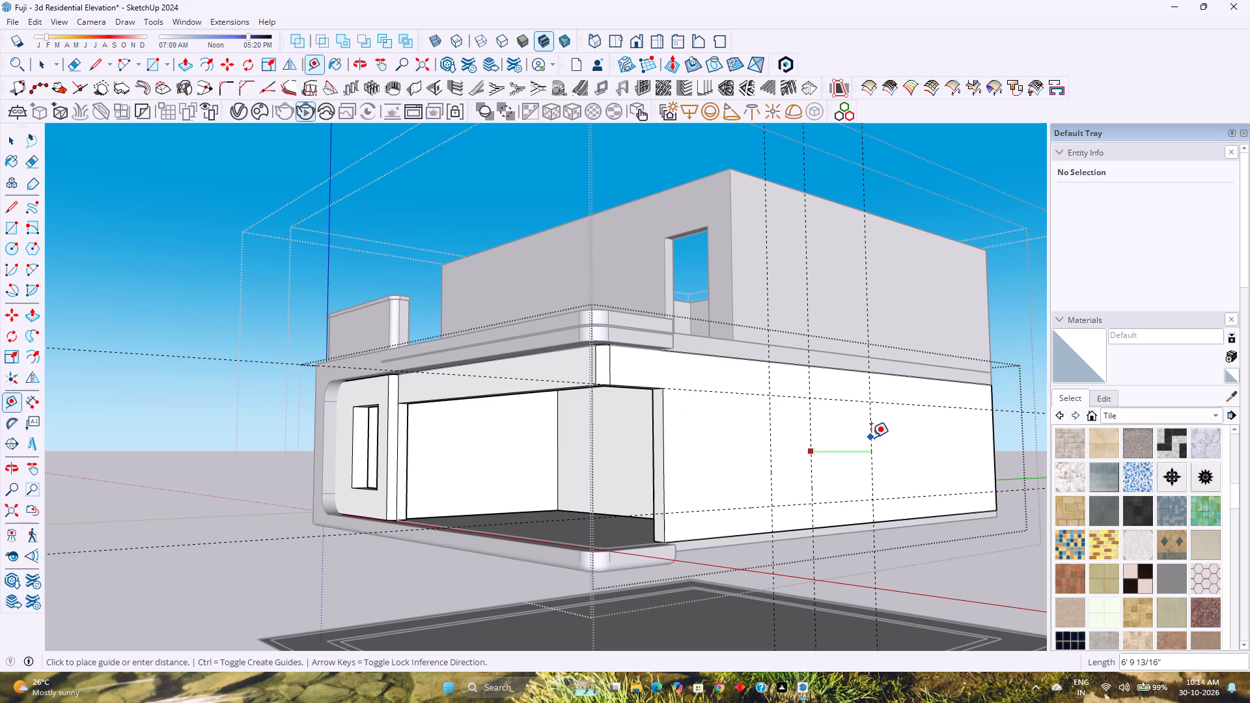
type("7'")
key("Return")
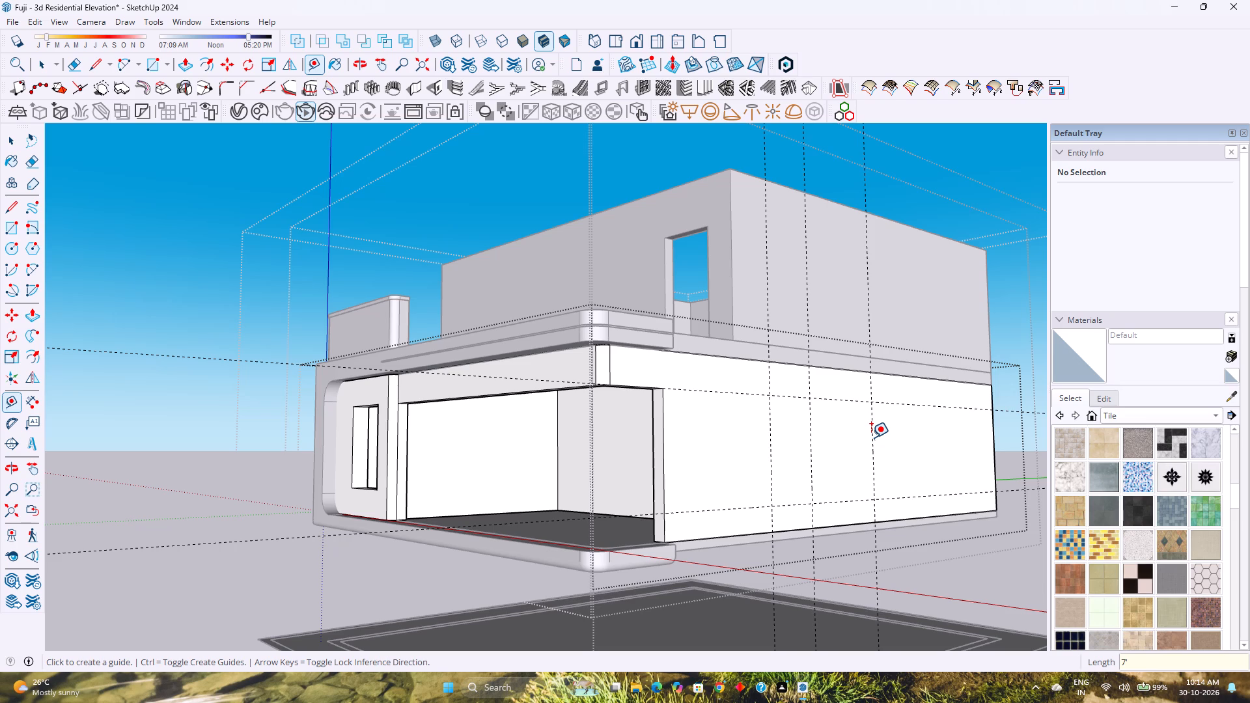
type("5'")
key("Return")
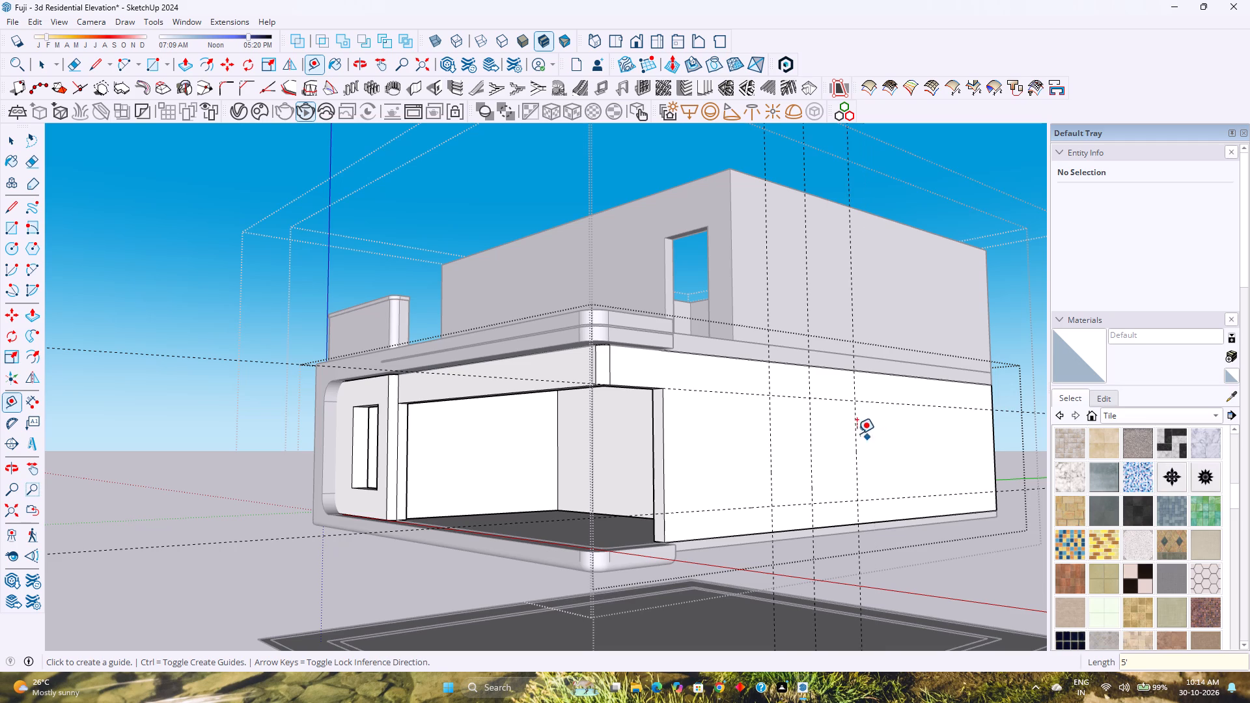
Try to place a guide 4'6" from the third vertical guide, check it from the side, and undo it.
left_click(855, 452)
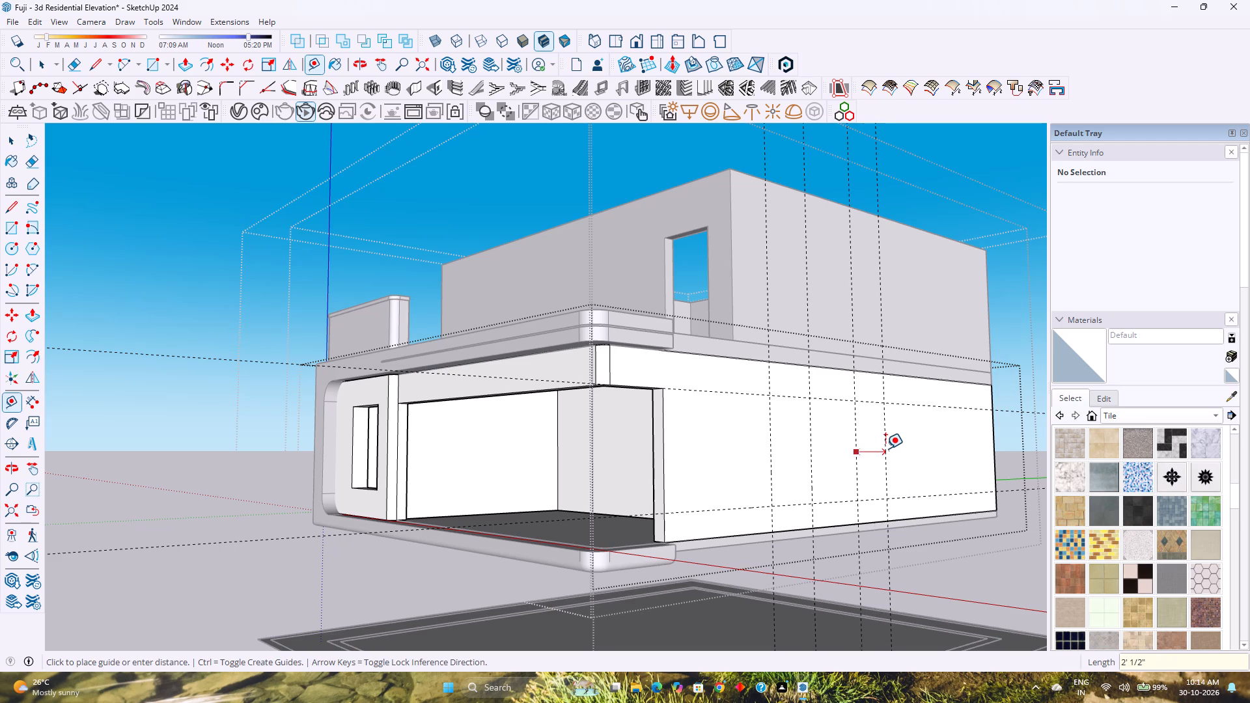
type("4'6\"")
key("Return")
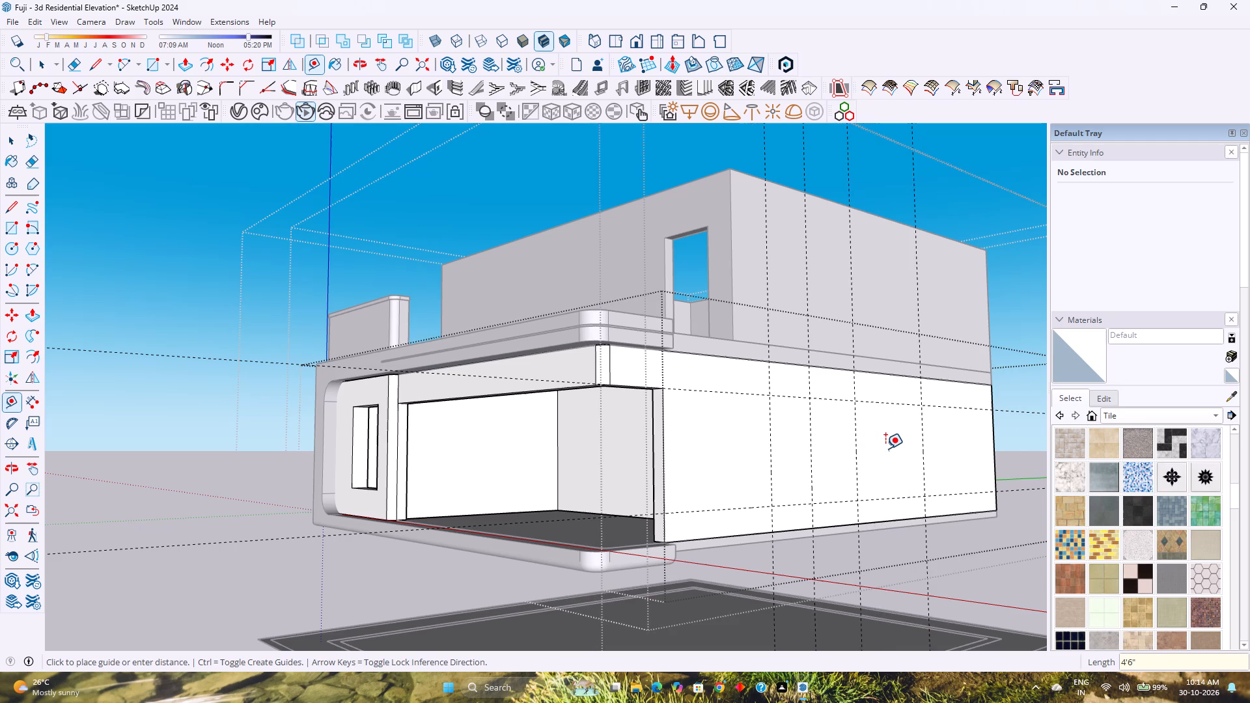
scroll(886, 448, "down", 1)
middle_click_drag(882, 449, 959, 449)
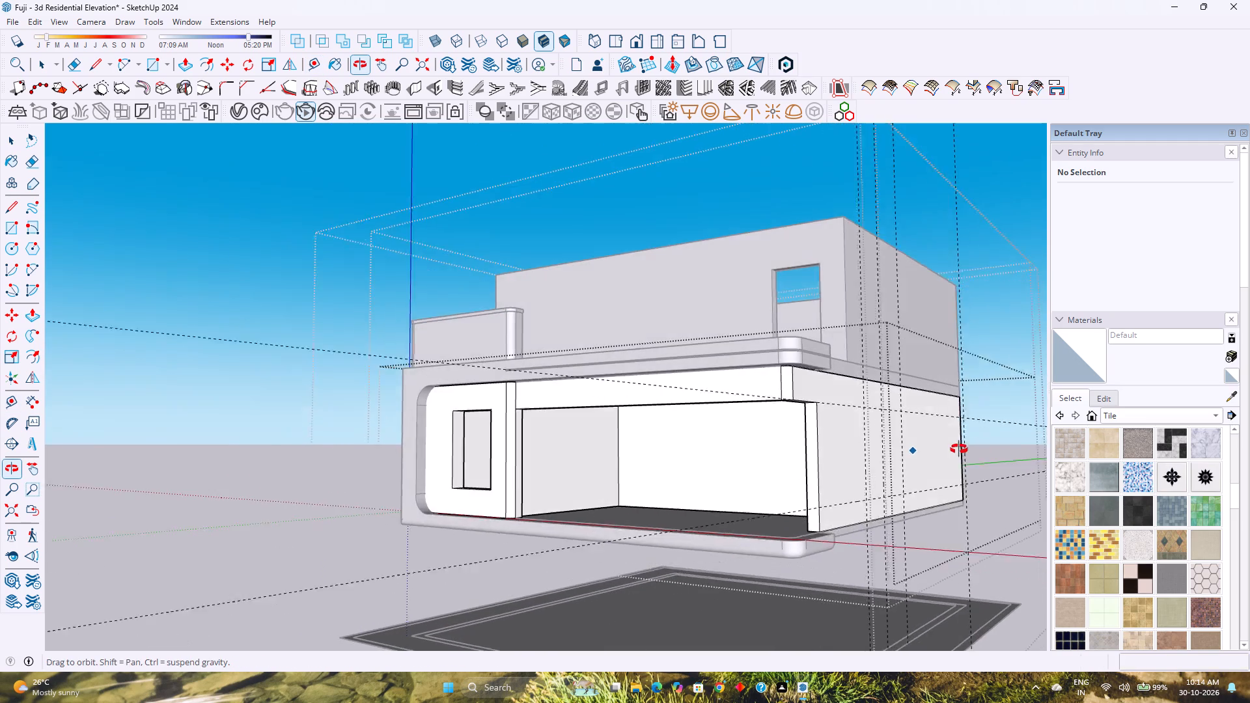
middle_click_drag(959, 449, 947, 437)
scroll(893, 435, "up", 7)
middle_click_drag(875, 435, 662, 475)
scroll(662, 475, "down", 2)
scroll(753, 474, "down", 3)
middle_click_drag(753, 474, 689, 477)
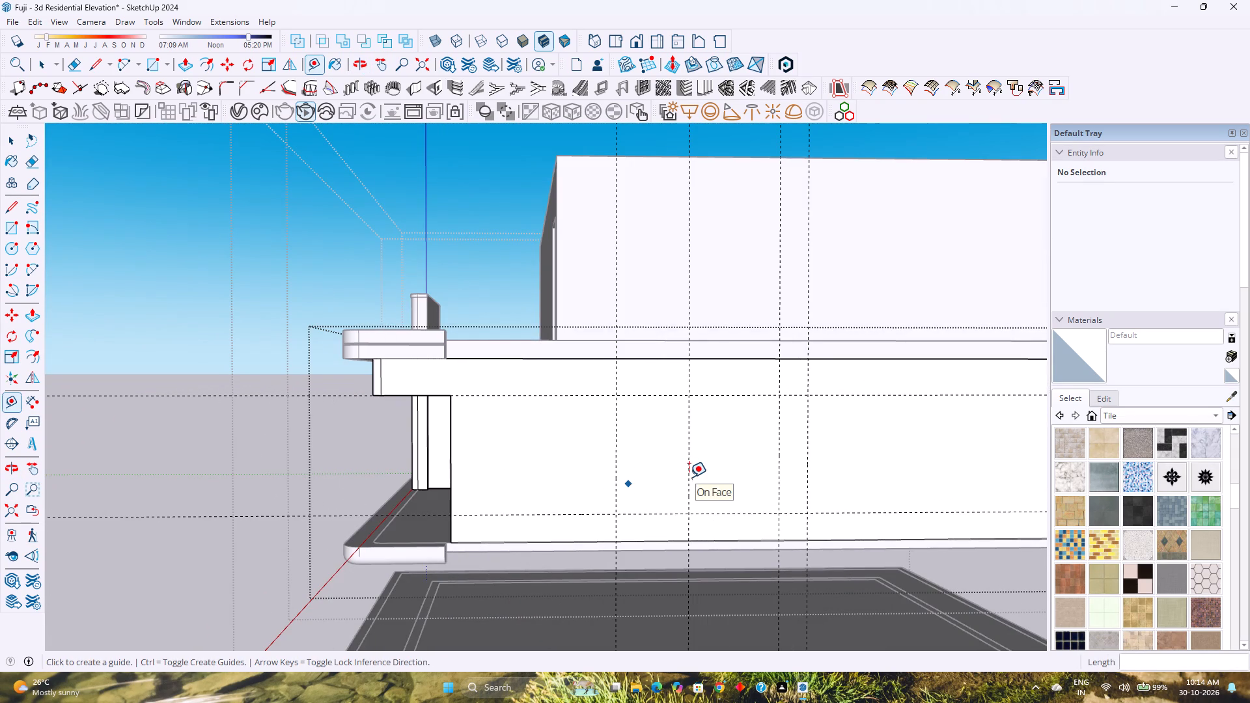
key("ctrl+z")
Place a fourth vertical guide 4'6" behind the third one, along the ground-floor side wall.
left_click(781, 465)
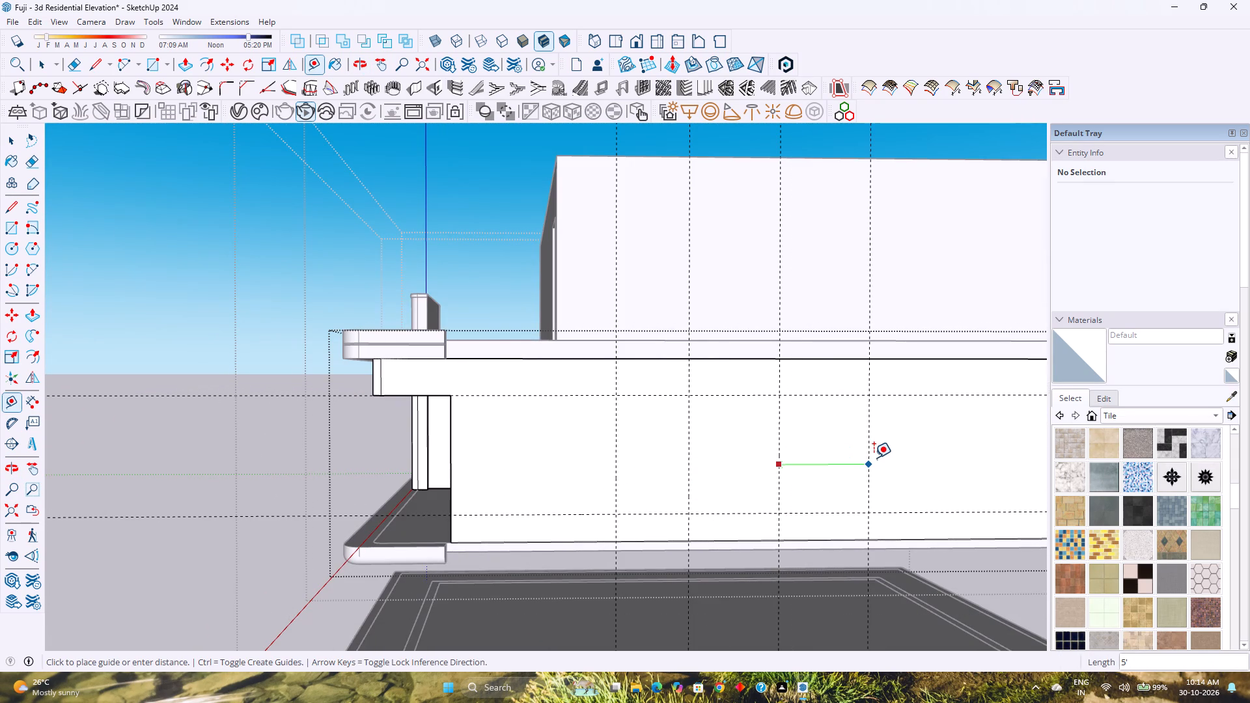
type("4'6\"")
key("Return")
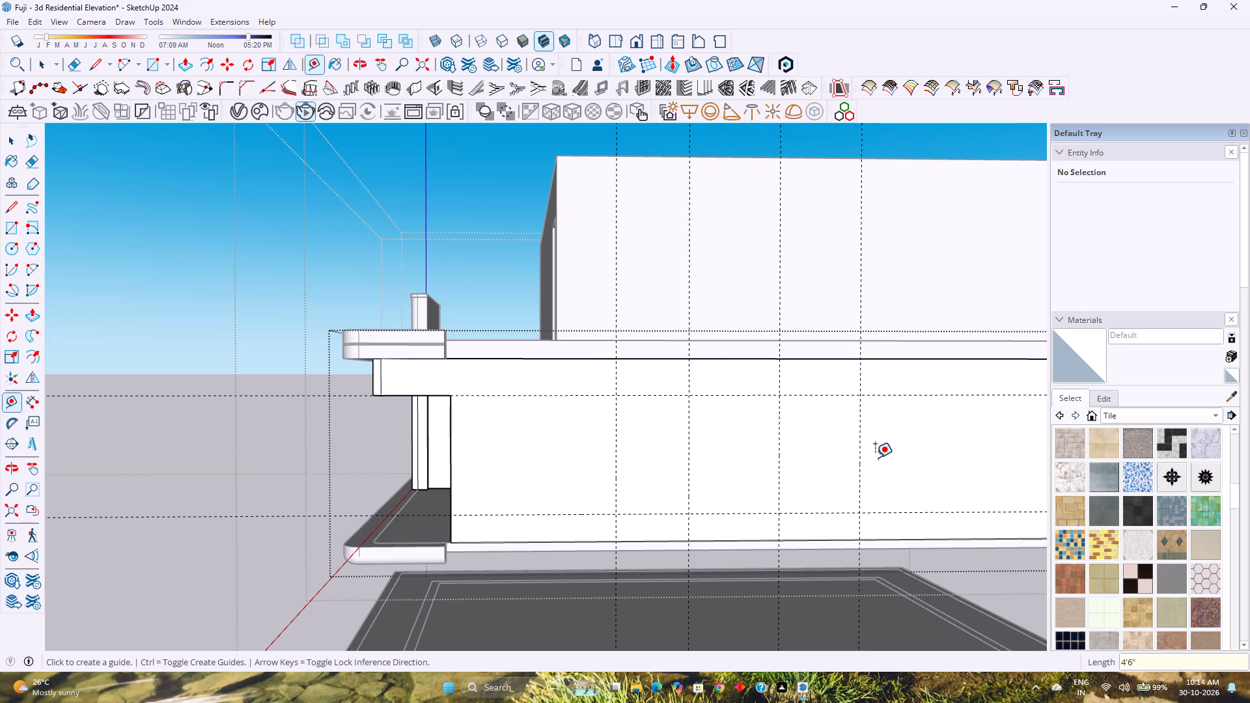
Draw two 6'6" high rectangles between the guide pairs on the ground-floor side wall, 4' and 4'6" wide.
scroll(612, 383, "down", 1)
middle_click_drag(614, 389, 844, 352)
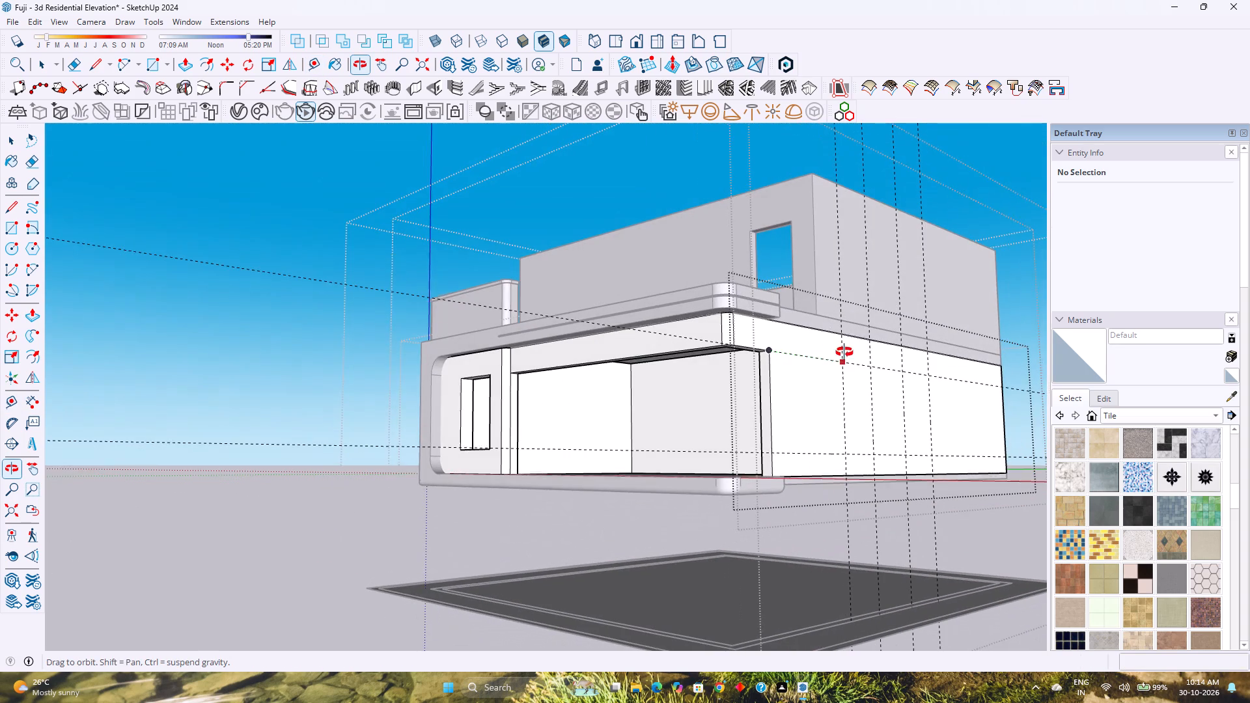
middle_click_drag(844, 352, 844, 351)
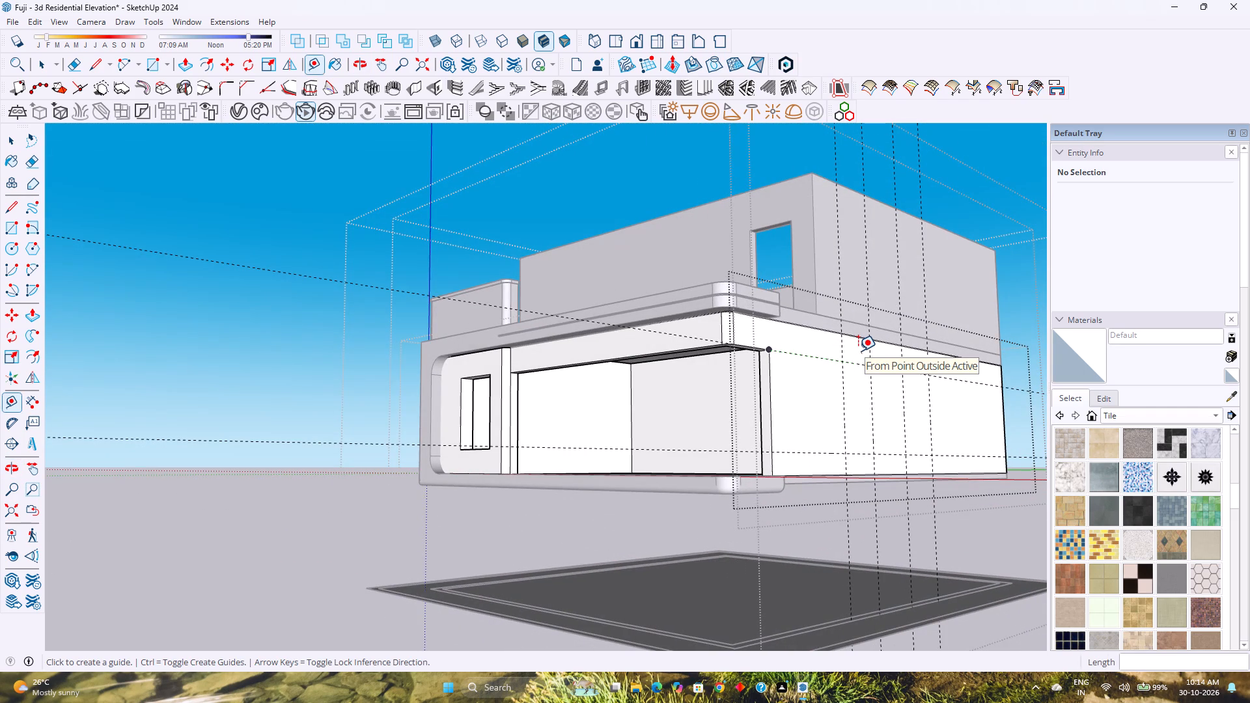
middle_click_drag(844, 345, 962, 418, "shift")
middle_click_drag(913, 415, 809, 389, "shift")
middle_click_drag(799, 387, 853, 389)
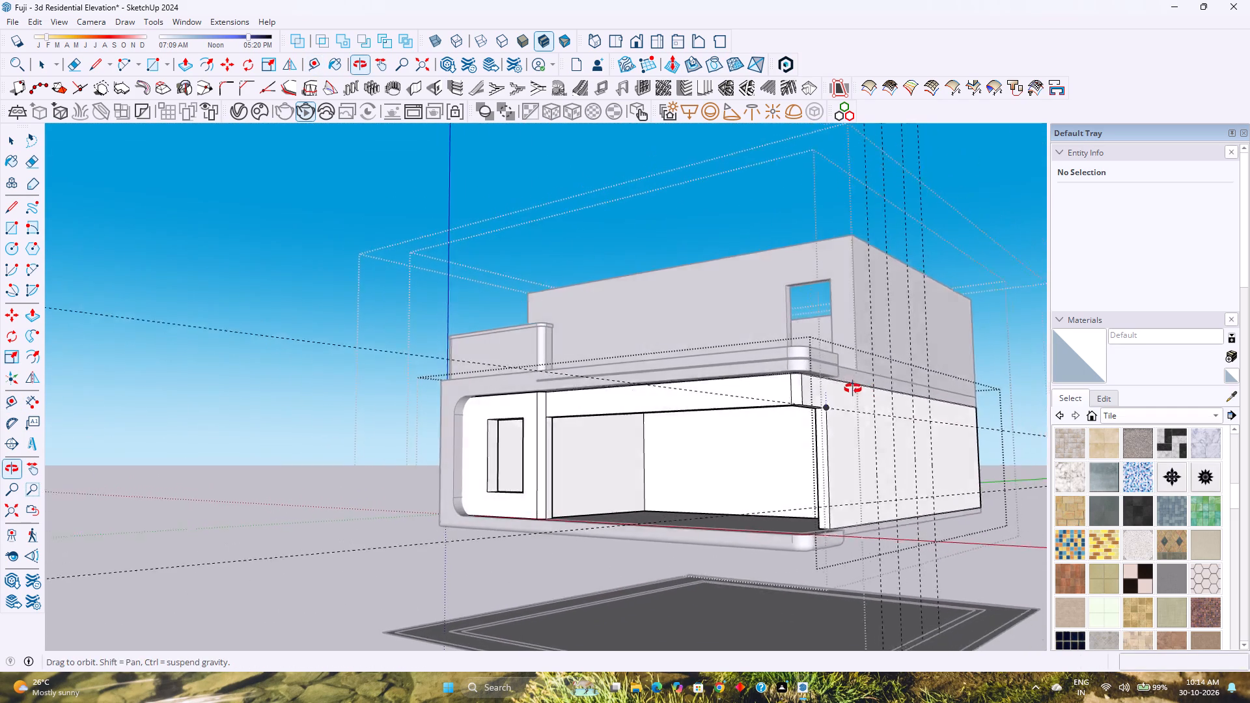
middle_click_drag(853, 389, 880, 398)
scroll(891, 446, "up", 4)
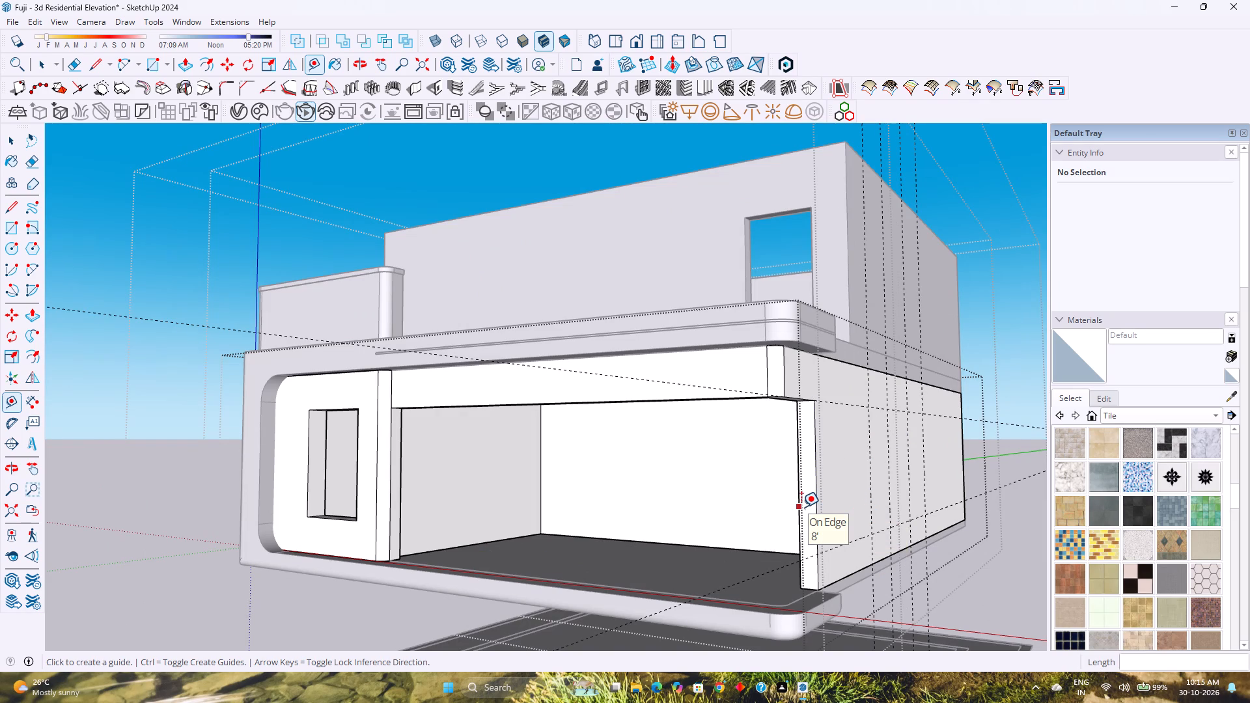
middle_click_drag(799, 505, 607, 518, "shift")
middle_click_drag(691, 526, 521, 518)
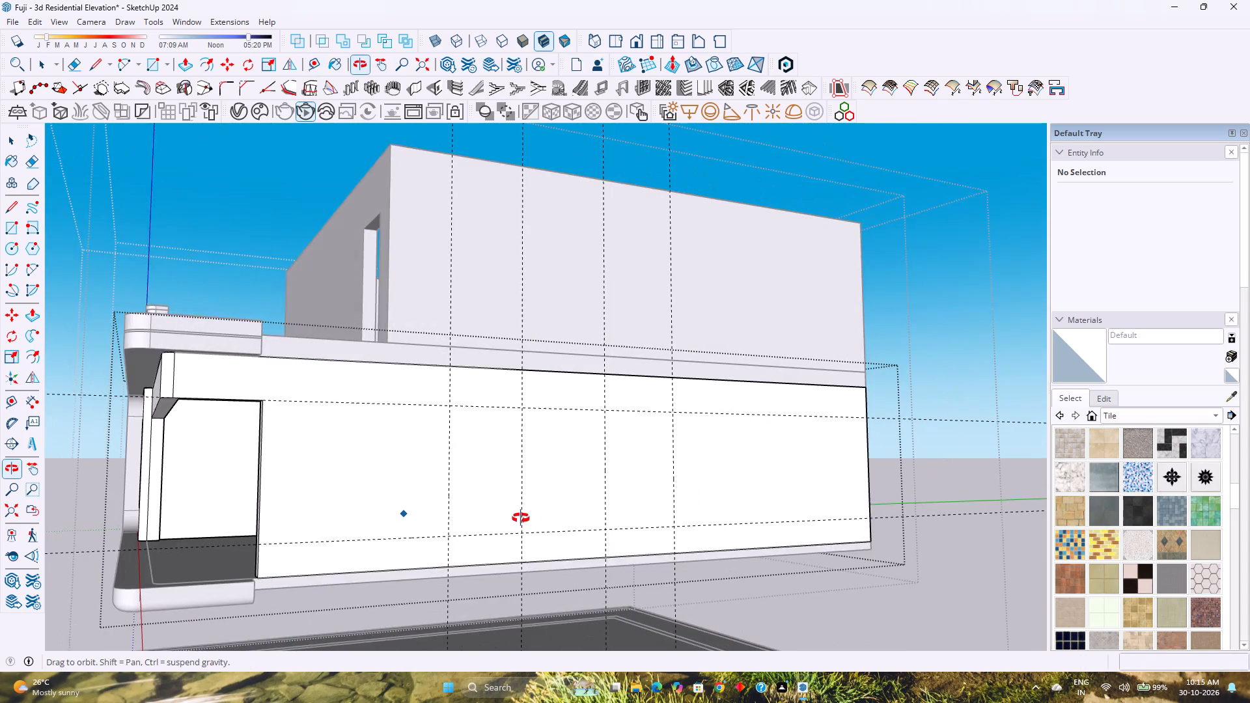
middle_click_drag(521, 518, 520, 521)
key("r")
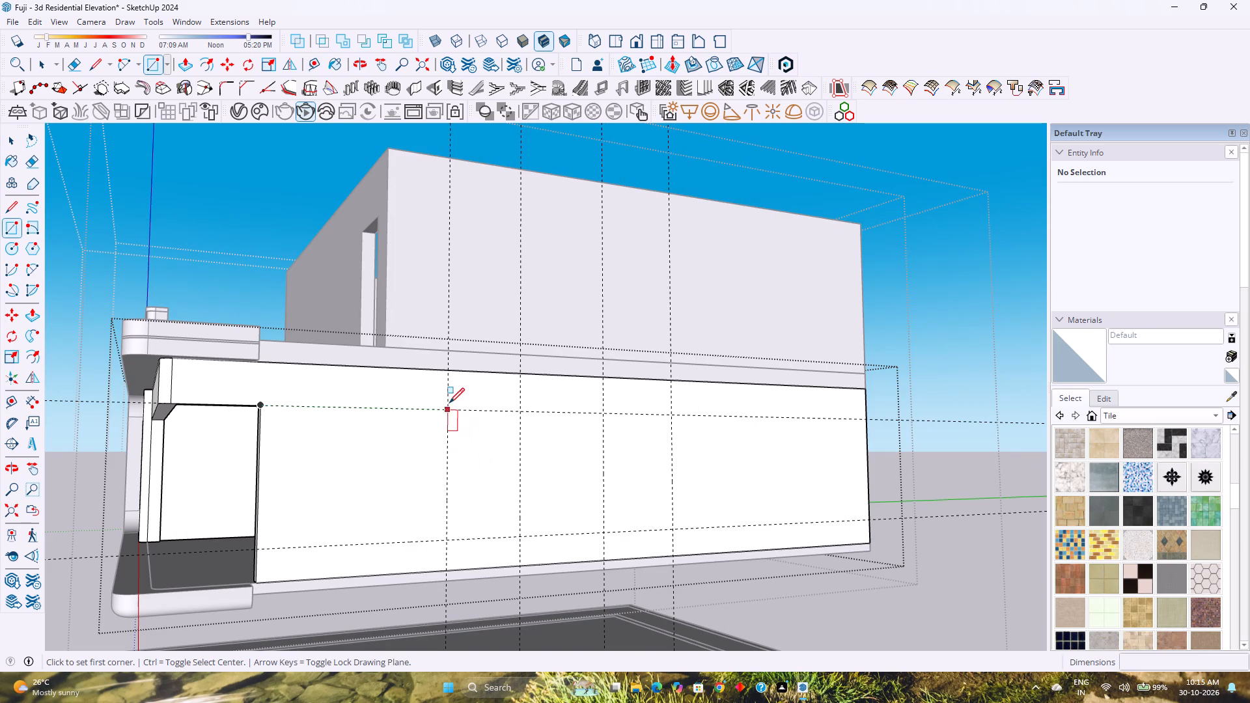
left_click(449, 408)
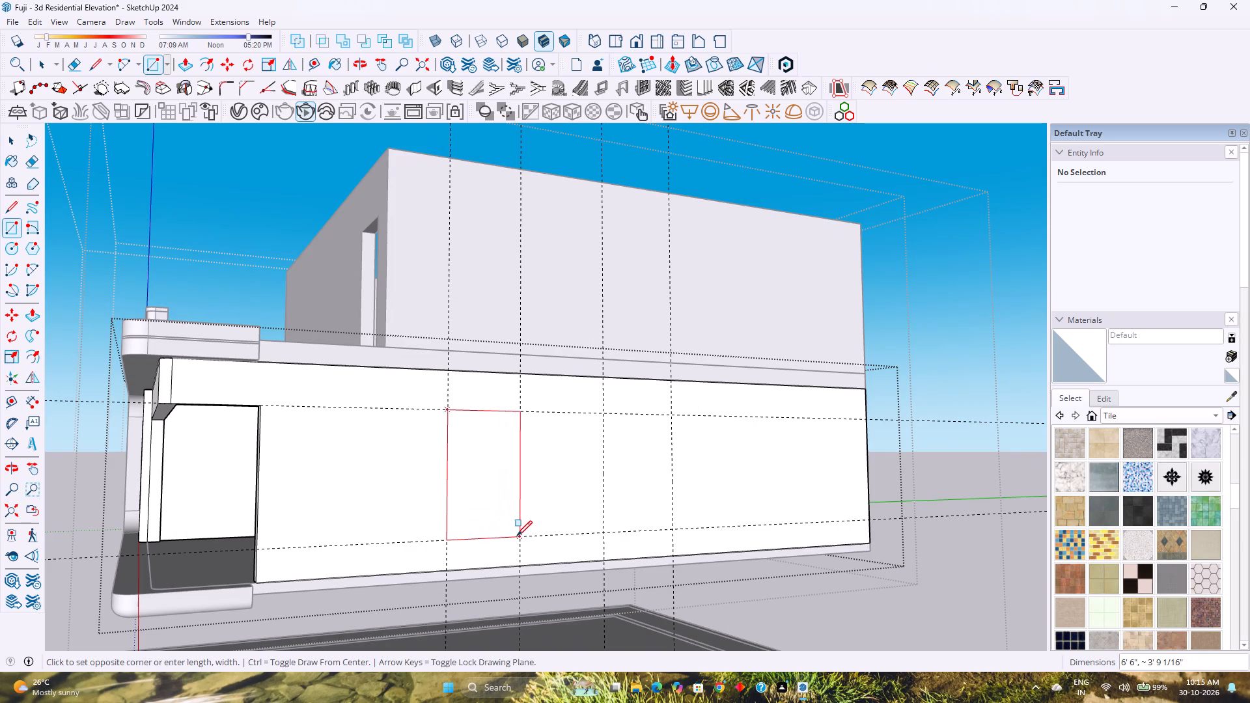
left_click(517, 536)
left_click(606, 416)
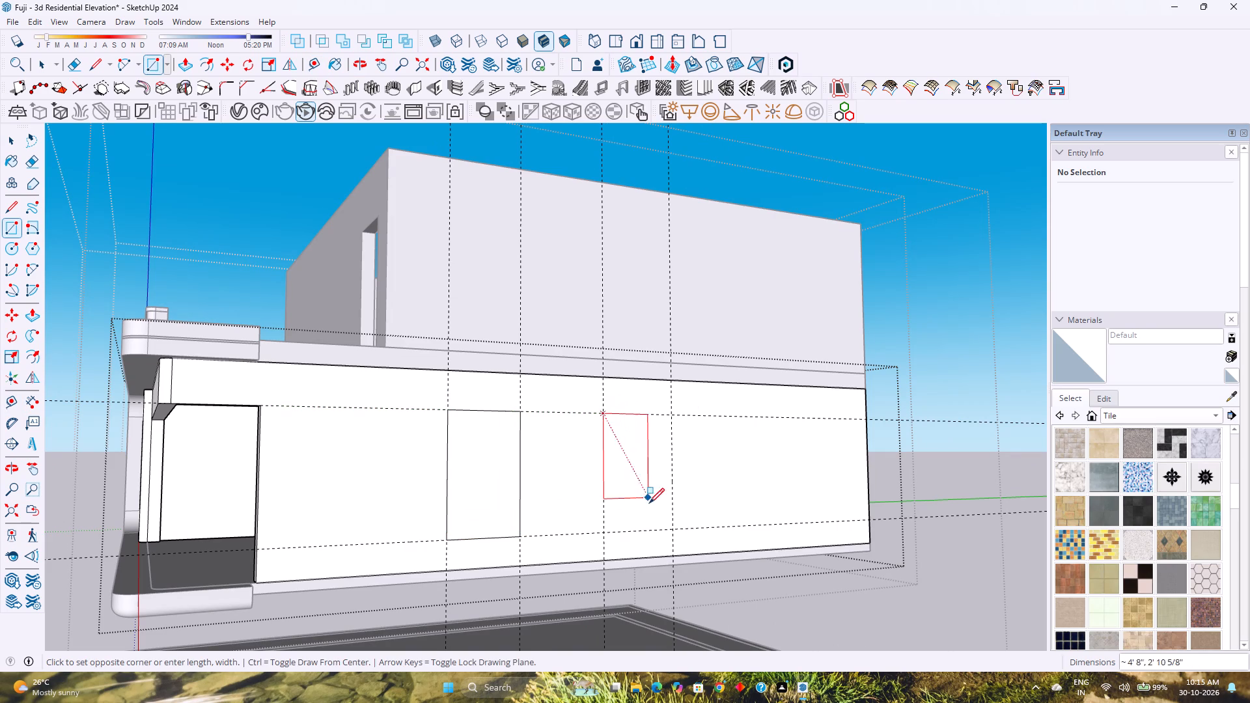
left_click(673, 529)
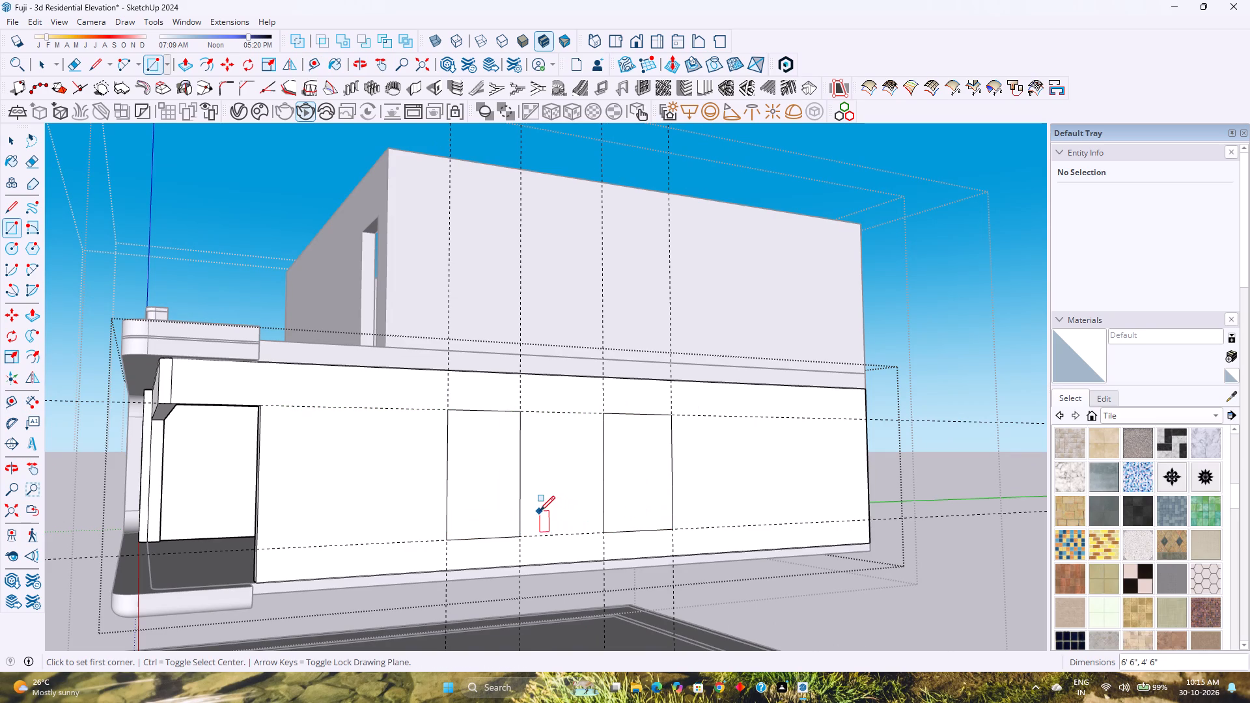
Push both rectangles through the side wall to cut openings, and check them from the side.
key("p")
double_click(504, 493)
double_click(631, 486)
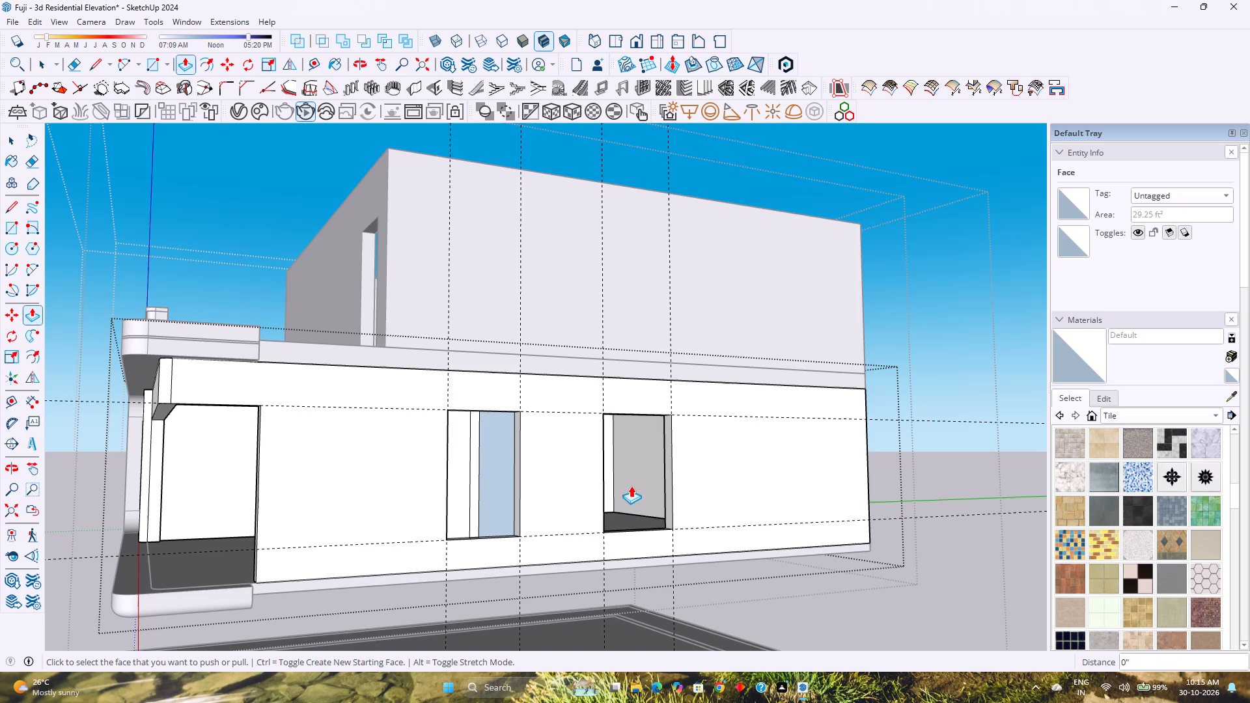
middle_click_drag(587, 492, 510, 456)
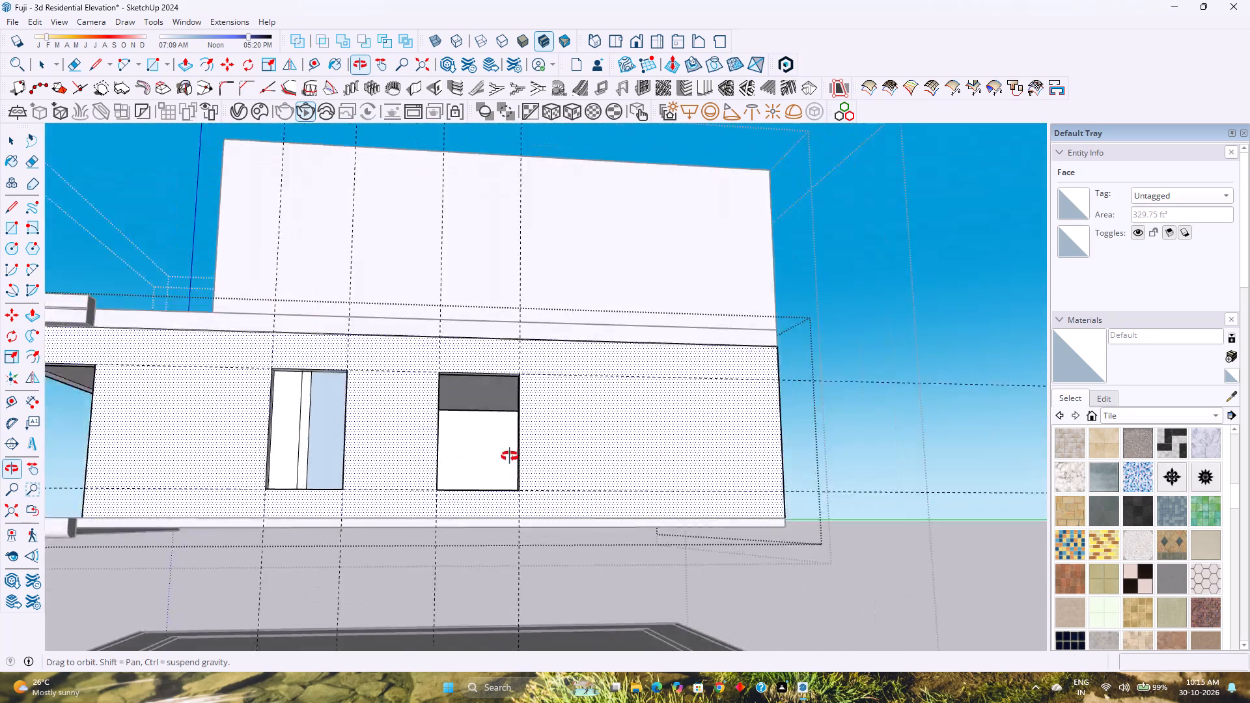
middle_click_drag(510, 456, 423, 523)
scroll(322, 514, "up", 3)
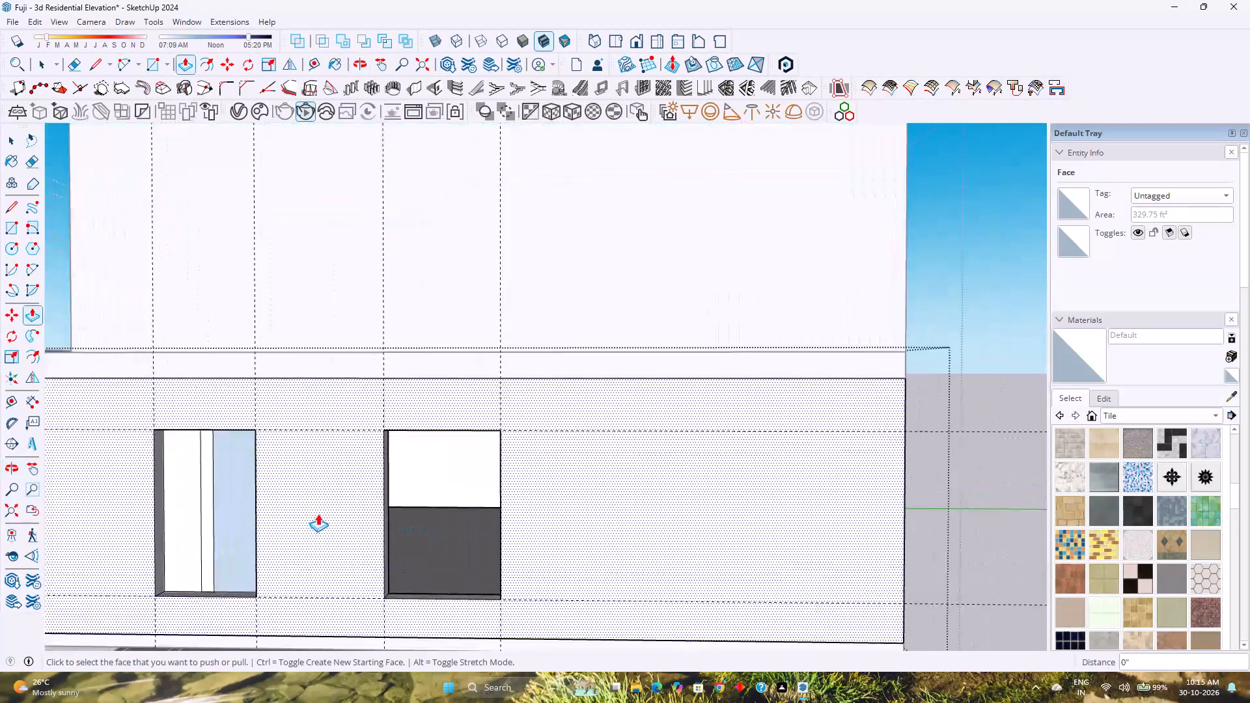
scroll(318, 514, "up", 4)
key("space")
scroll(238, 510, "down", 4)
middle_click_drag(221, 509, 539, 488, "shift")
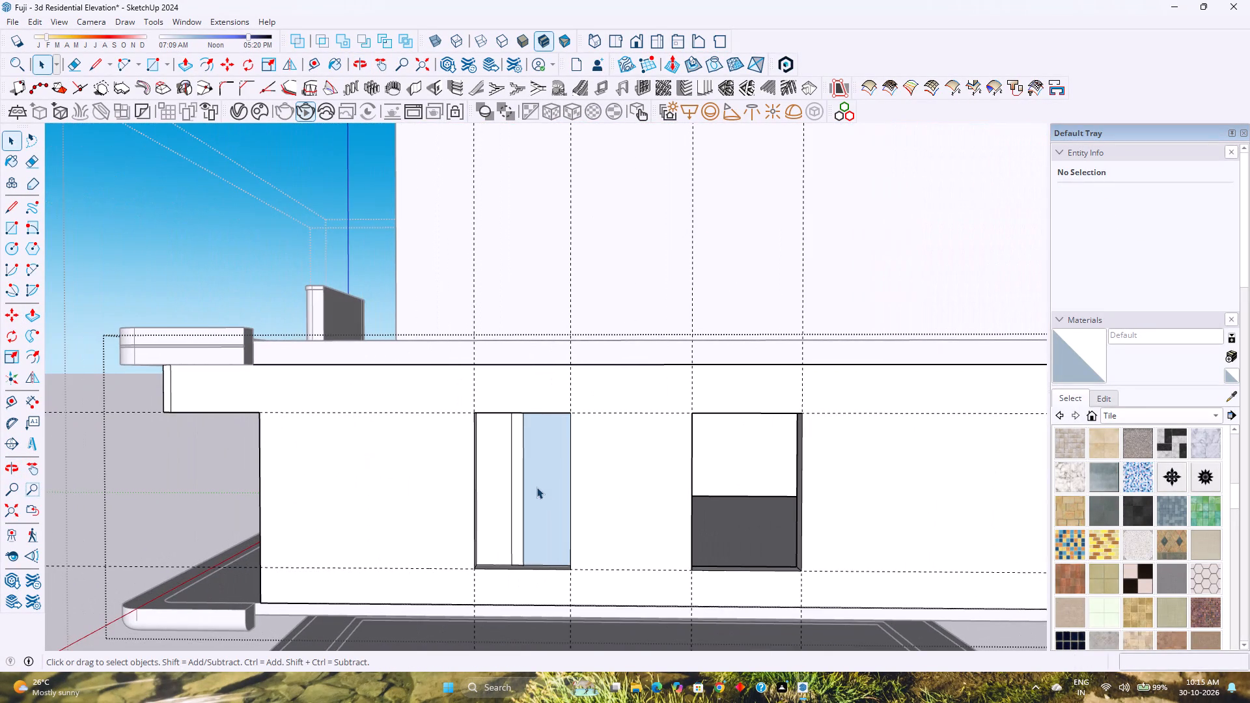
Undo the two openings, their rectangles and all the layout guides on the ground-floor side wall.
key("ctrl+z")
key("ctrl+z")
key("ctrl+z")
key("ctrl+z")
key("ctrl+z")
key("ctrl+z")
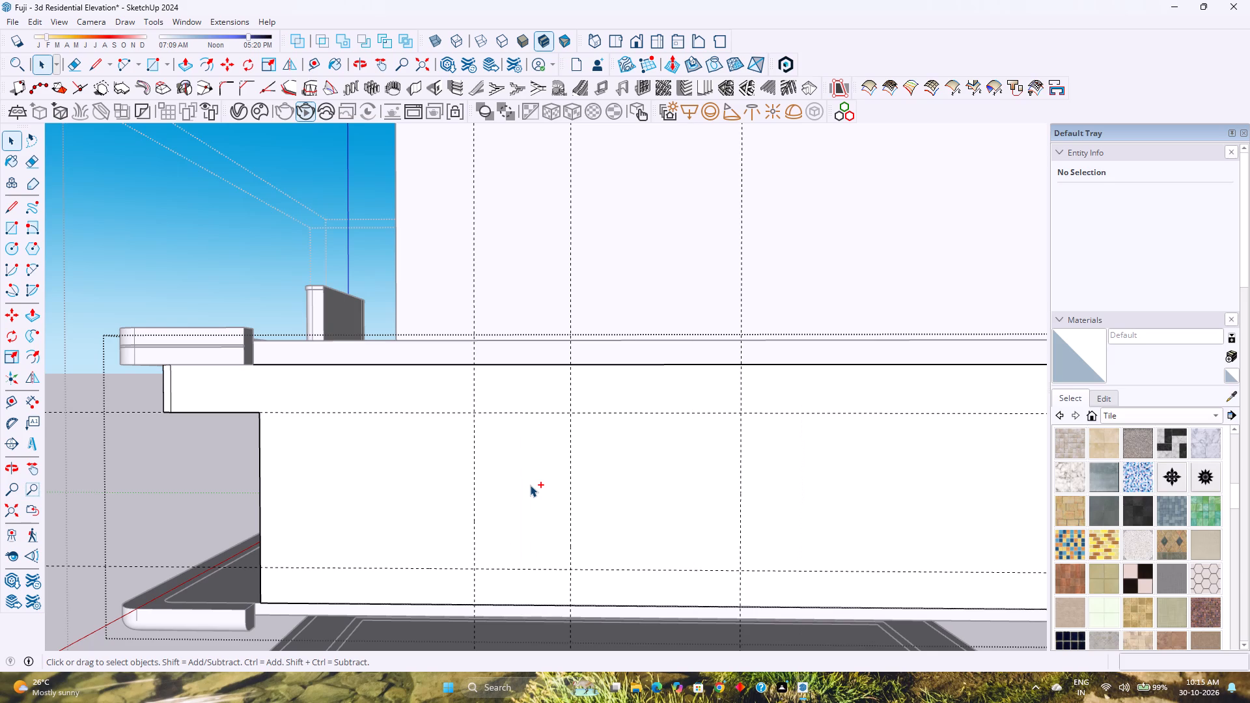
key("ctrl+z")
key("ctrl+z")
key("ctrl+z")
key("ctrl+z")
key("ctrl+z")
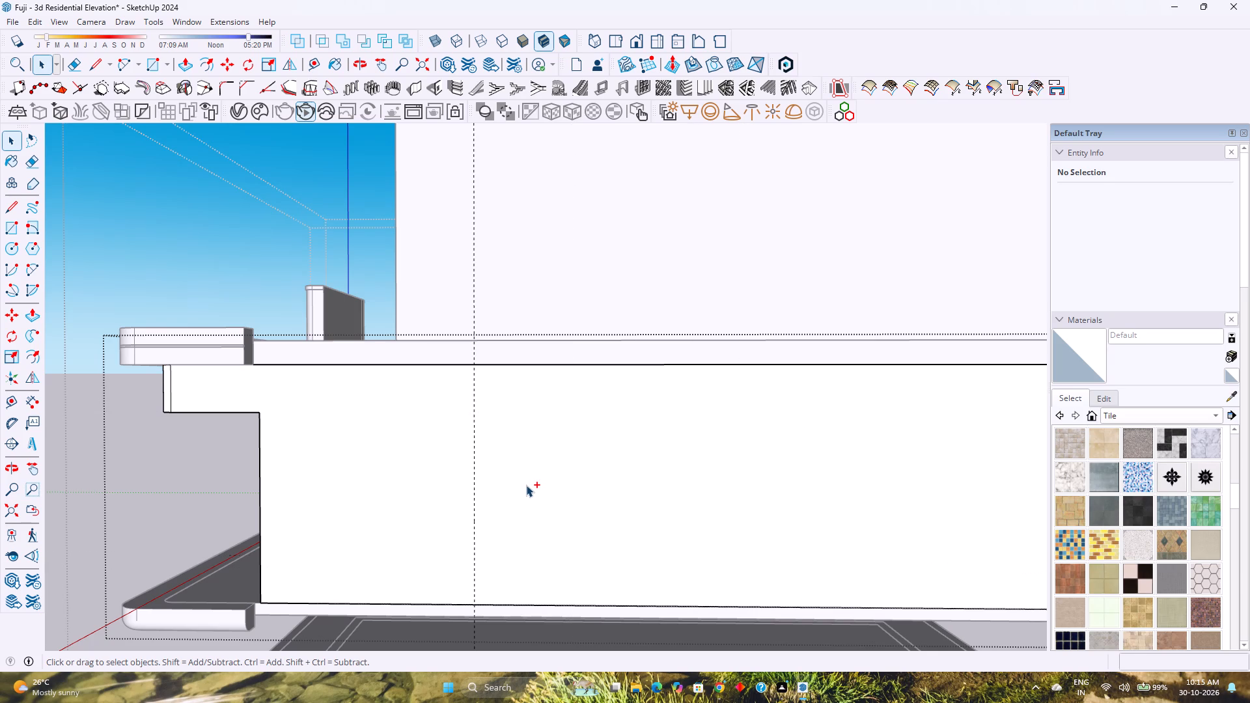
key("ctrl+z")
Place a horizontal guide 2' above the bottom edge of the ground-floor side wall.
middle_click_drag(499, 486, 566, 491)
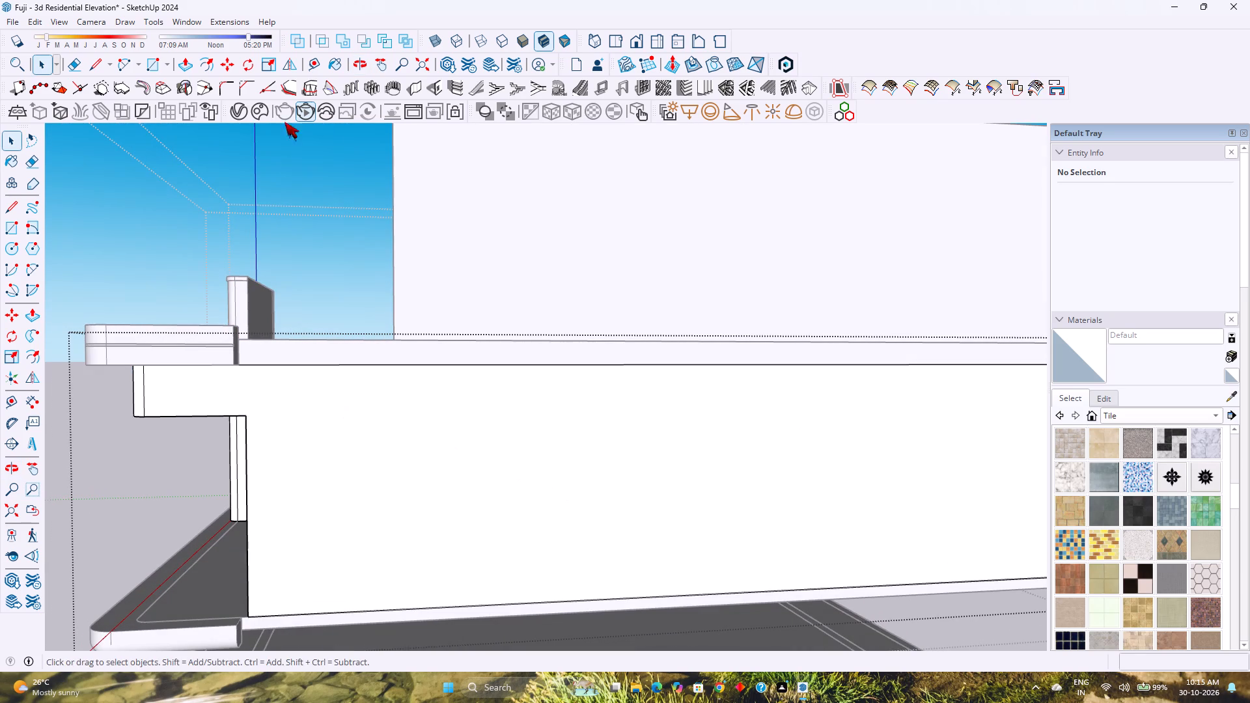
left_click(314, 64)
left_click(632, 598)
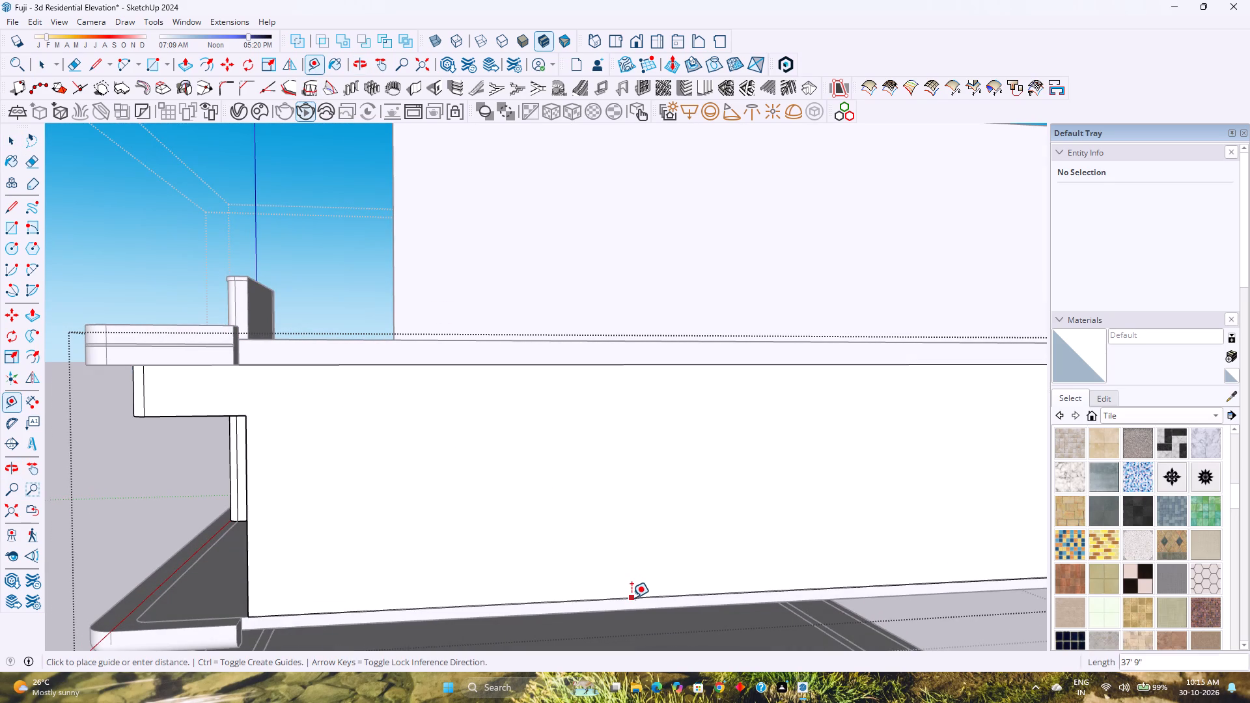
key("2")
key("apostrophe")
key("Return")
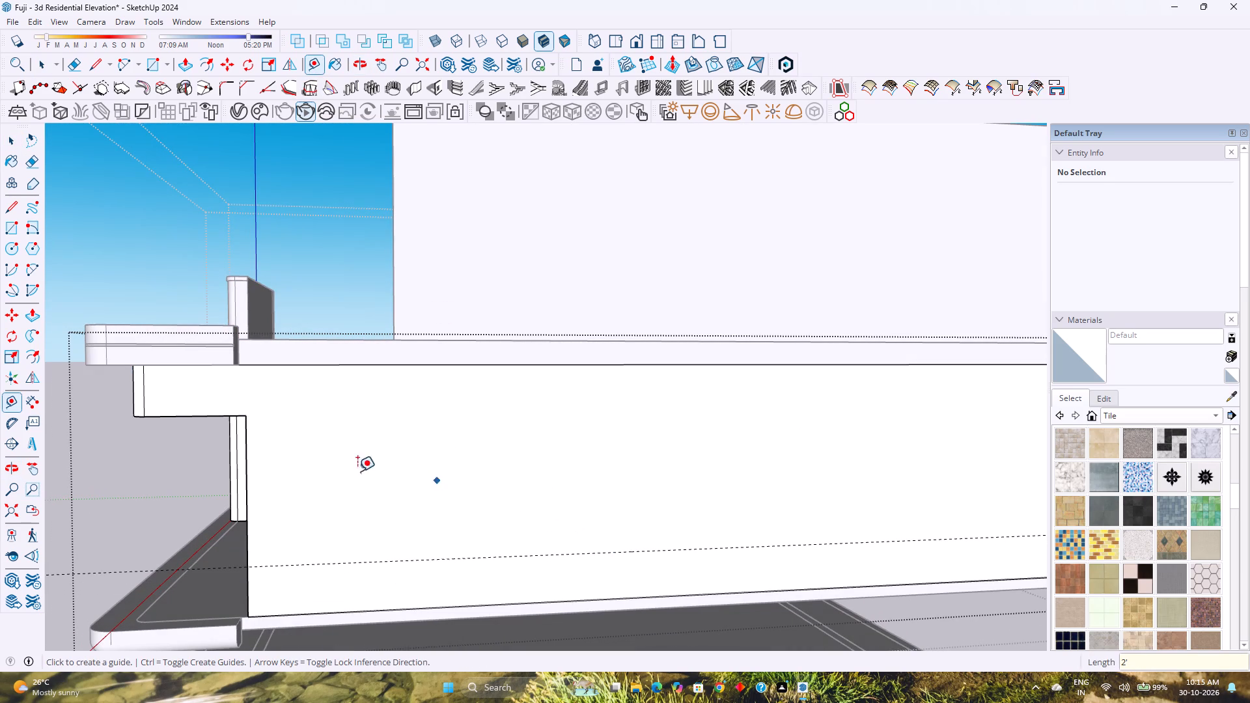
Place a vertical guide 12' behind the side wall's front edge, locked to the green axis, with hidden back edges shown temporarily.
left_click(246, 496)
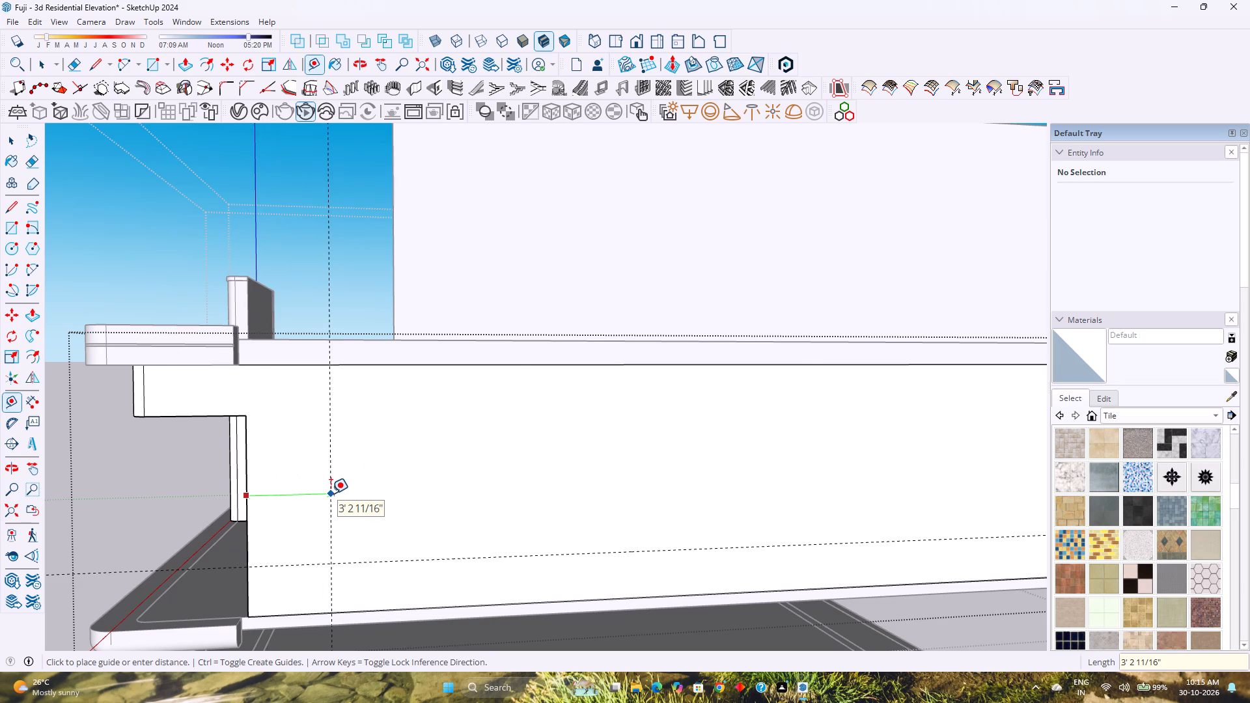
key("k")
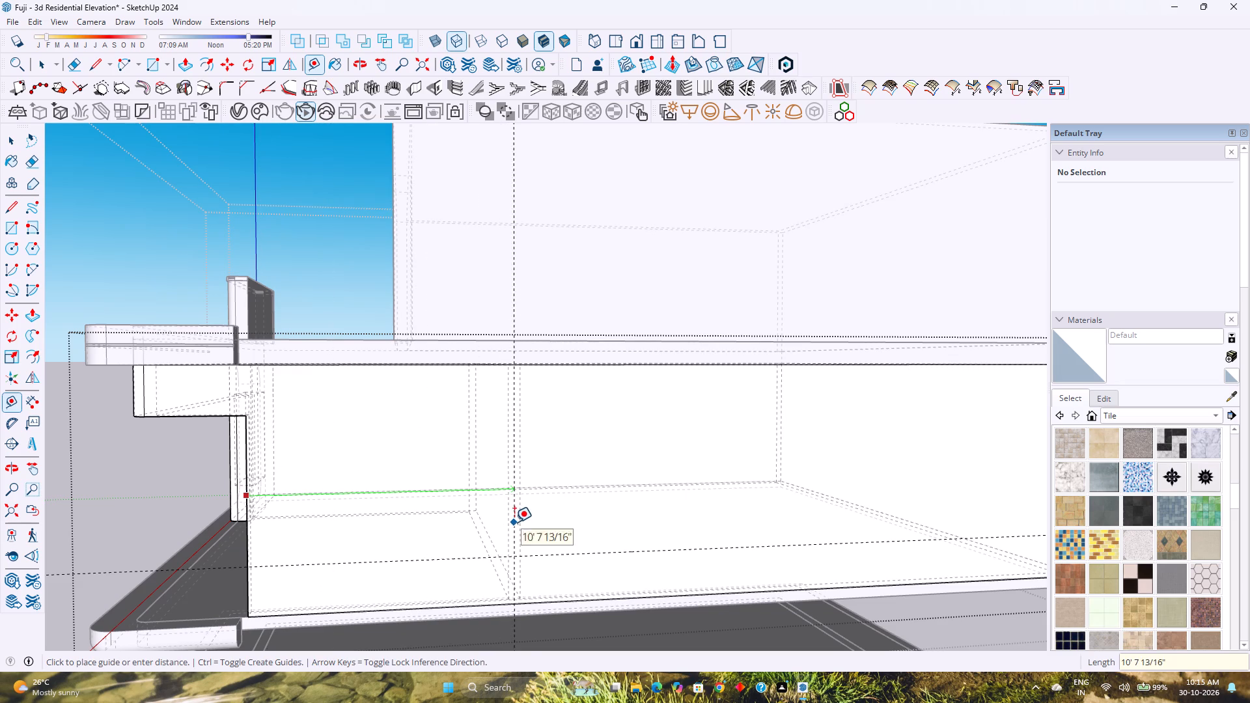
key("Right")
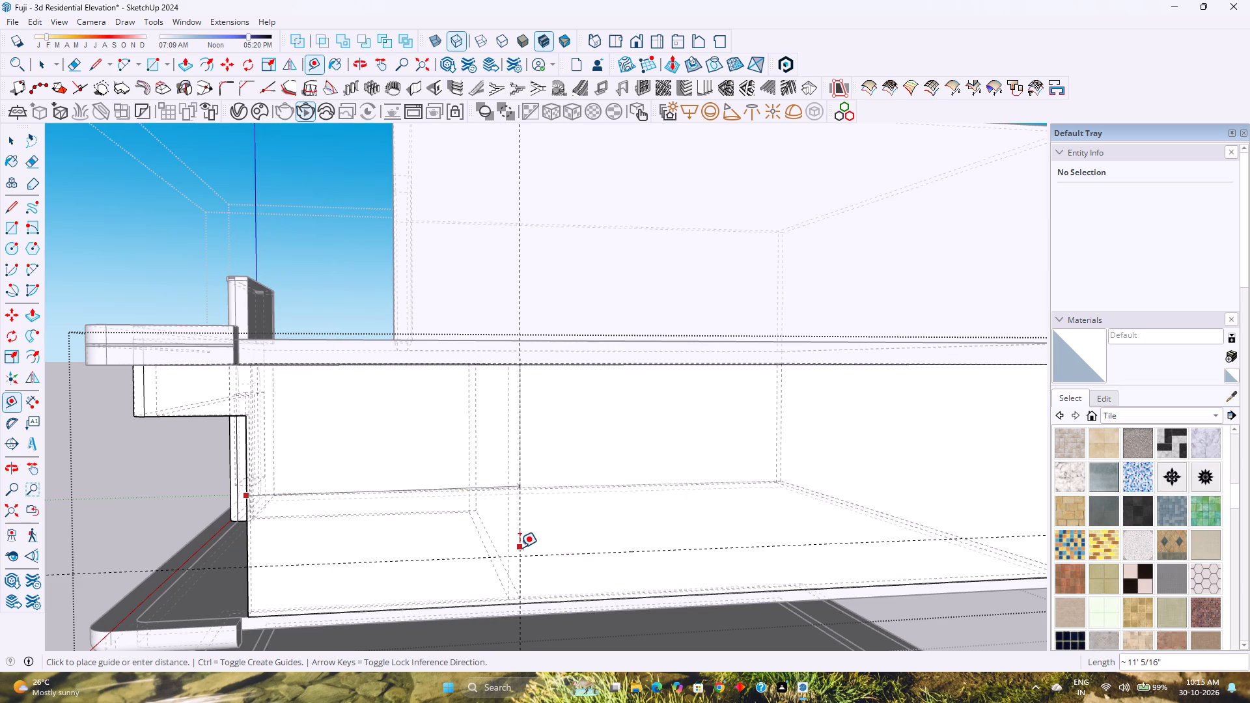
key("Left")
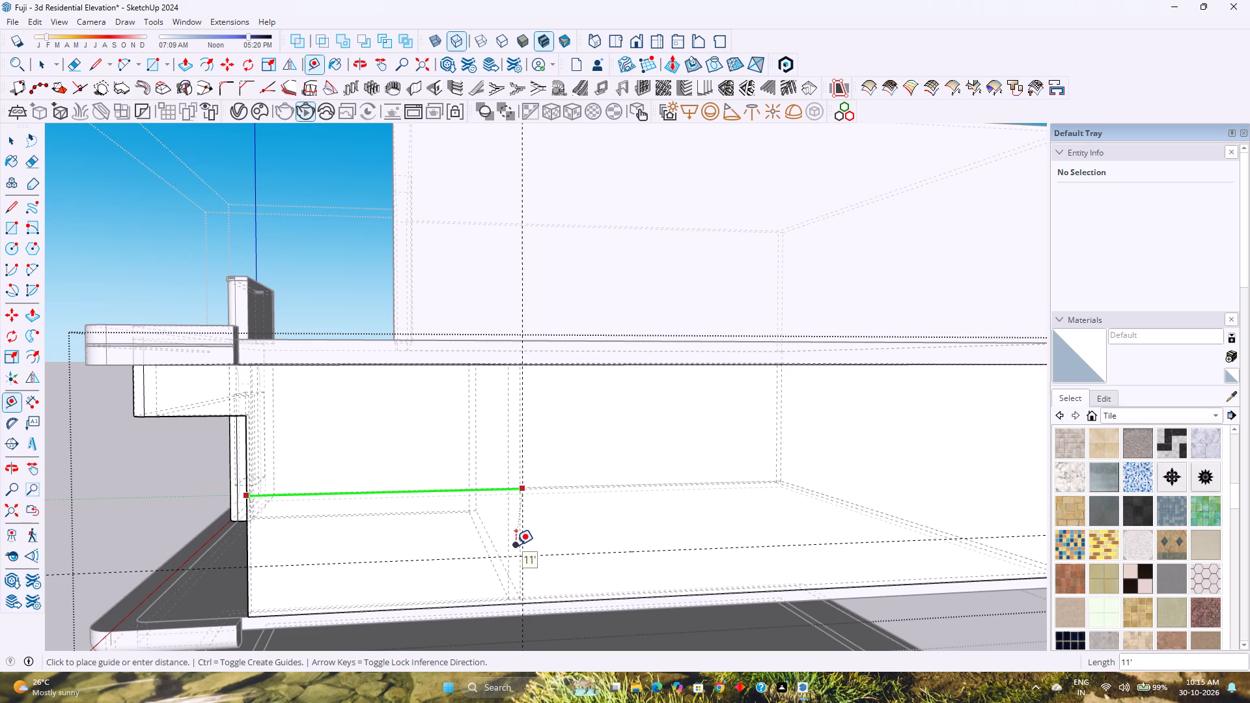
type("12'")
key("Return")
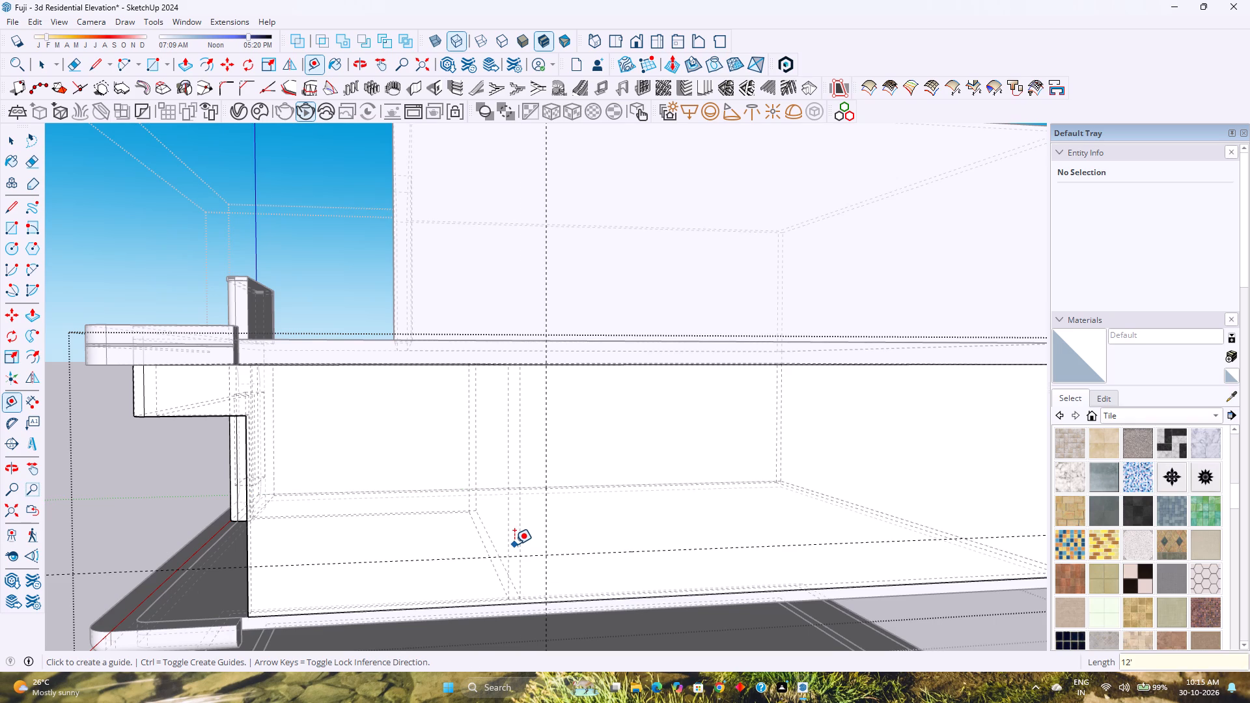
key("k")
Place three more vertical guides along the side wall at successive spacings of 4', 5' and 4'6".
left_click(548, 499)
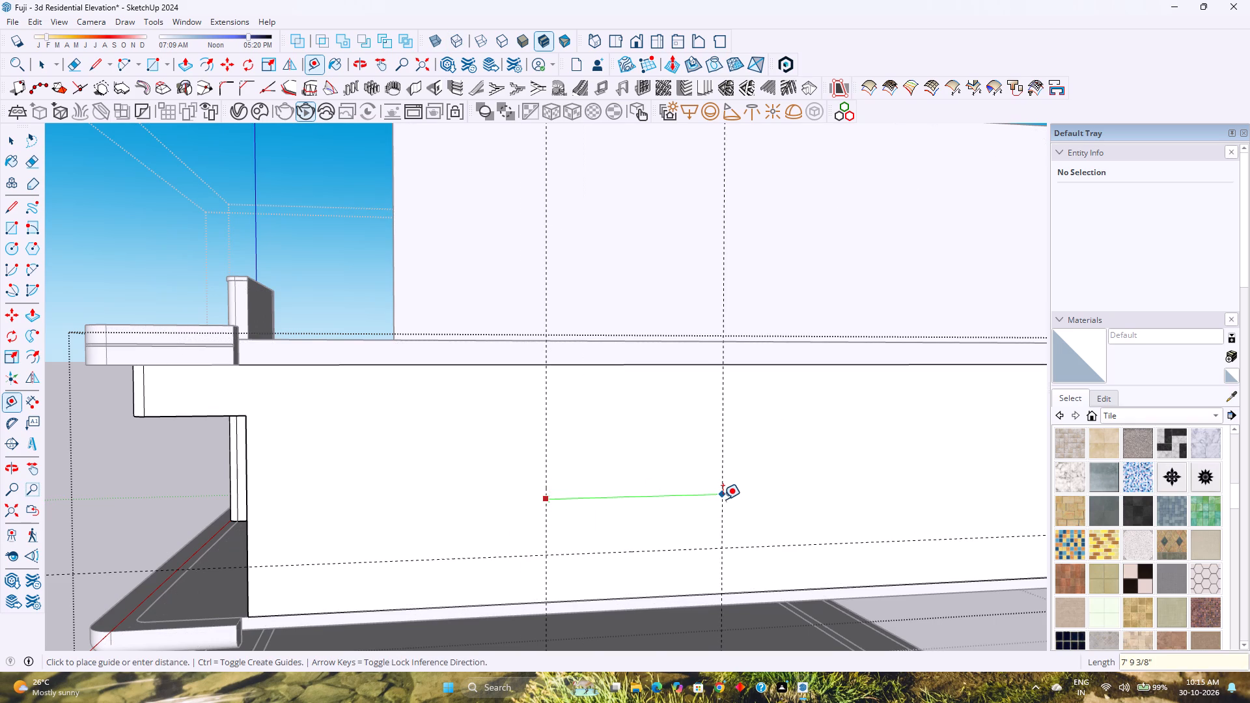
key("4")
key("apostrophe")
key("Return")
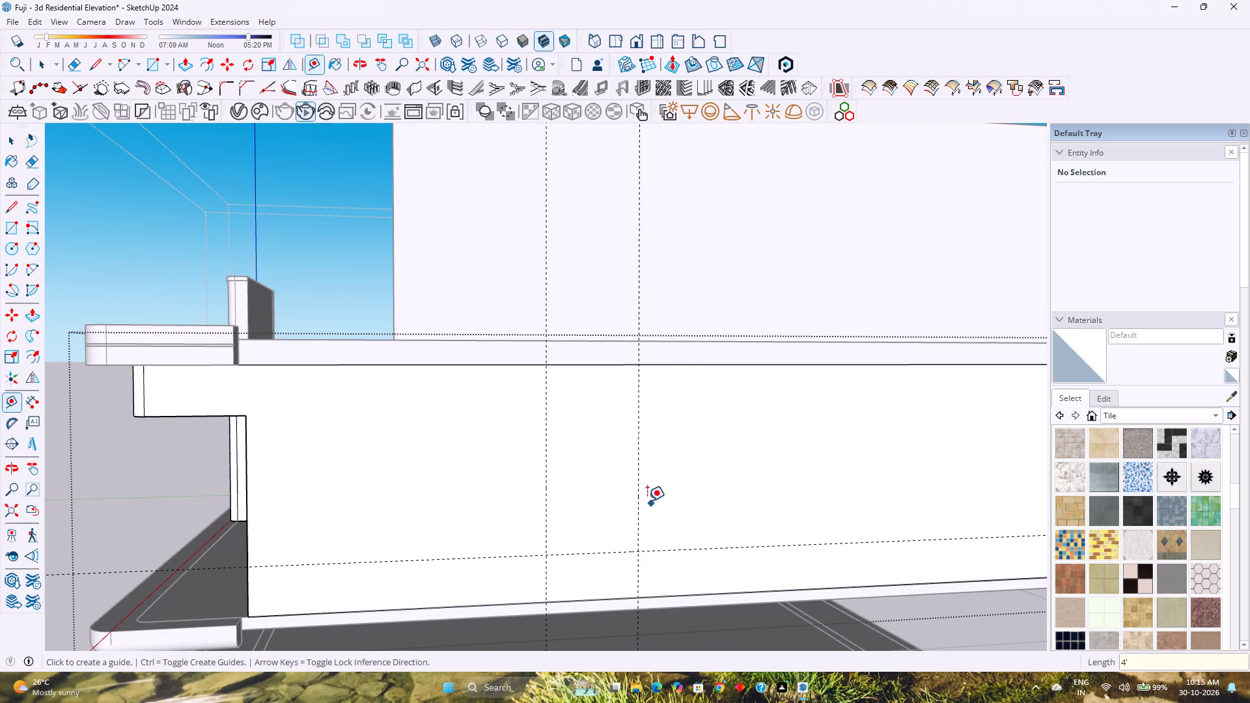
left_click(638, 492)
type("5'")
key("Return")
left_click(747, 491)
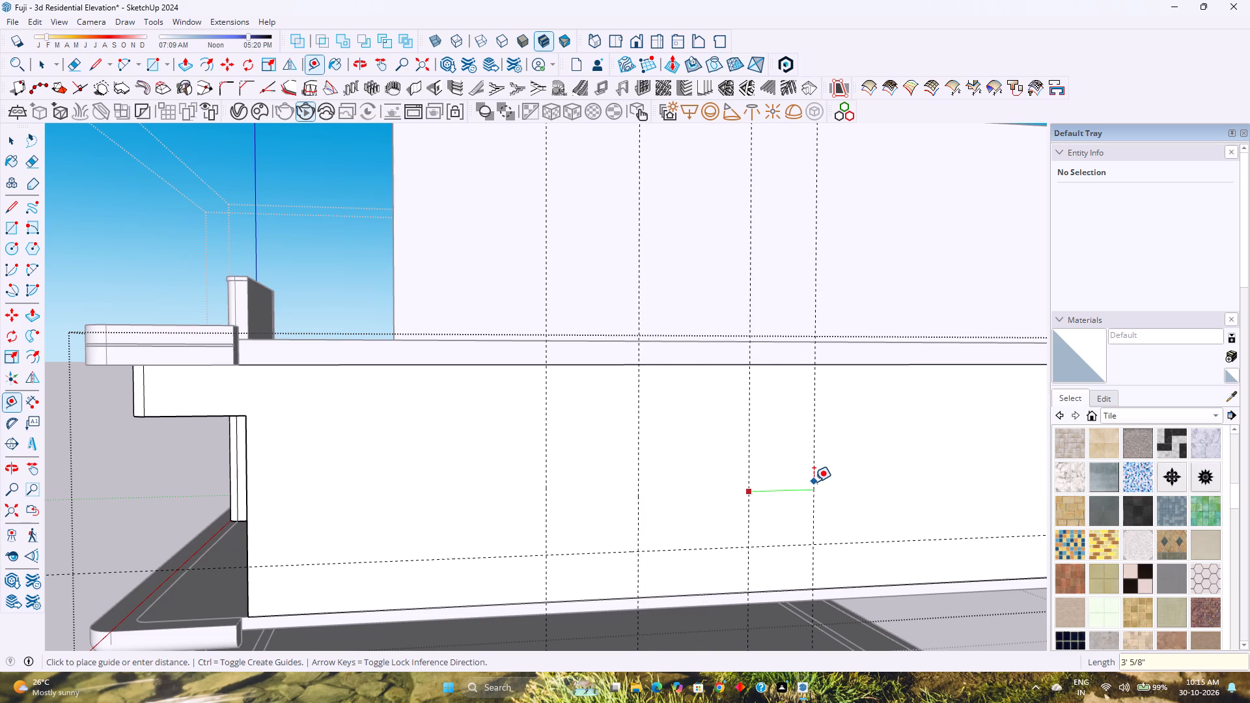
key("4")
key("apostrophe")
key("6")
key("shift+quotedbl")
key("Return")
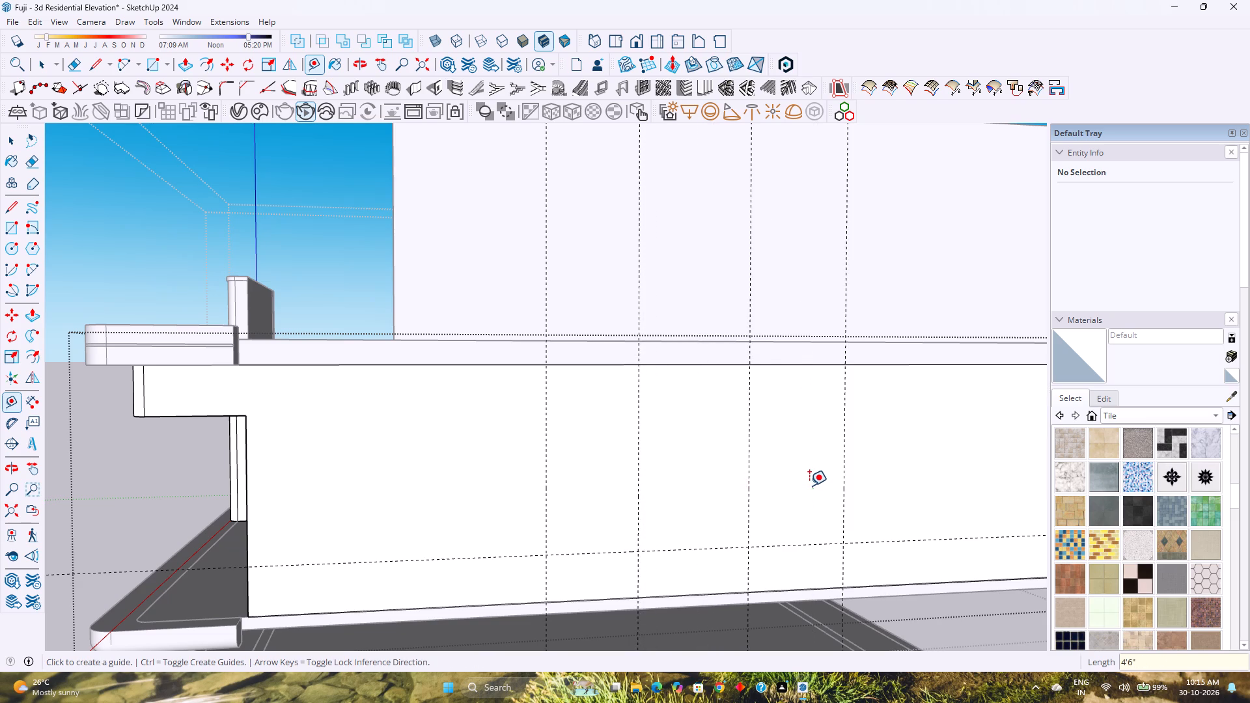
Place a horizontal guide parallel to the lower one, level with the front opening's top corner.
middle_click_drag(671, 514, 723, 497)
left_click(554, 525)
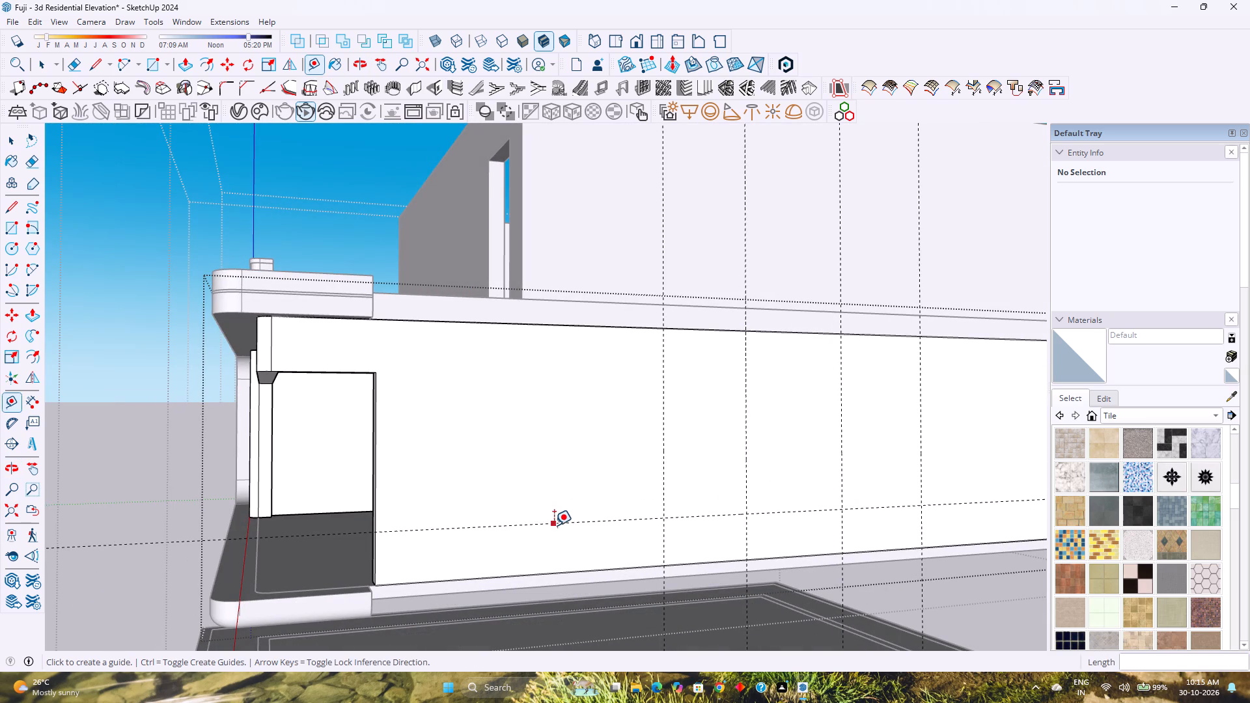
left_click(377, 373)
Draw two 6' high rectangles between the guide pairs on the side wall, 4' and 4'6" wide.
middle_click_drag(654, 426, 529, 419)
middle_click(528, 419)
scroll(528, 419, "down", 2)
key("r")
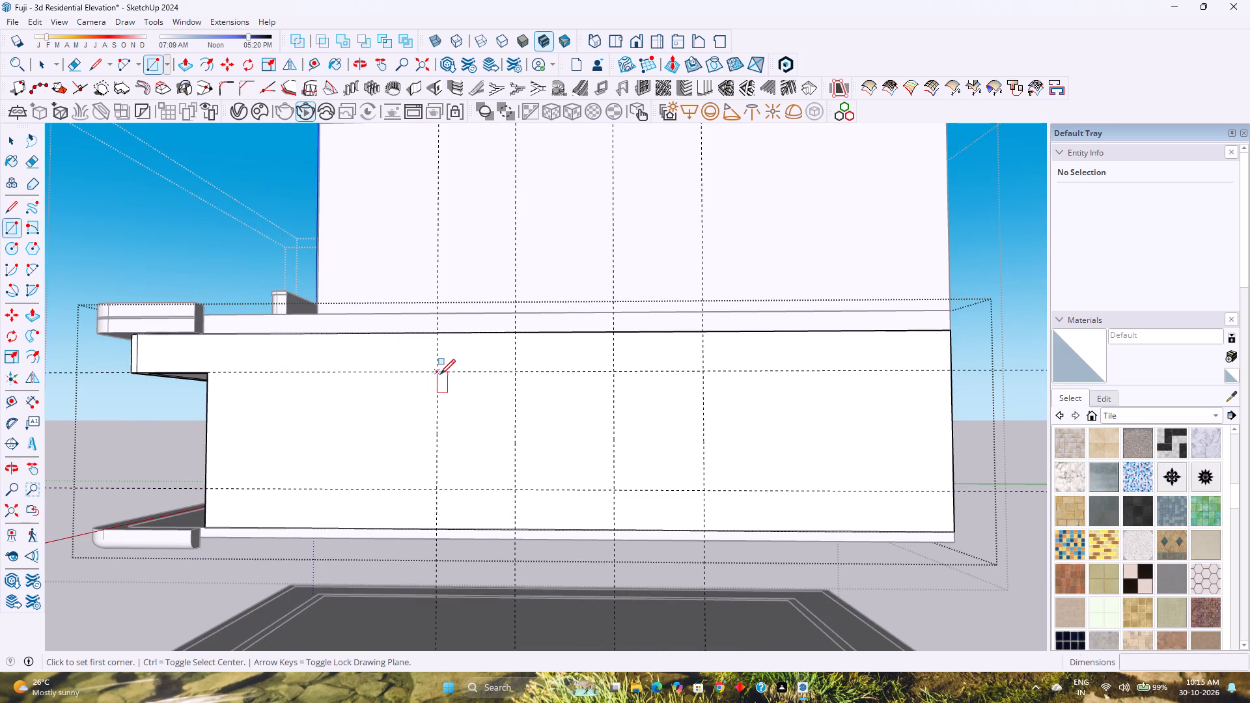
left_click(438, 374)
left_click(516, 487)
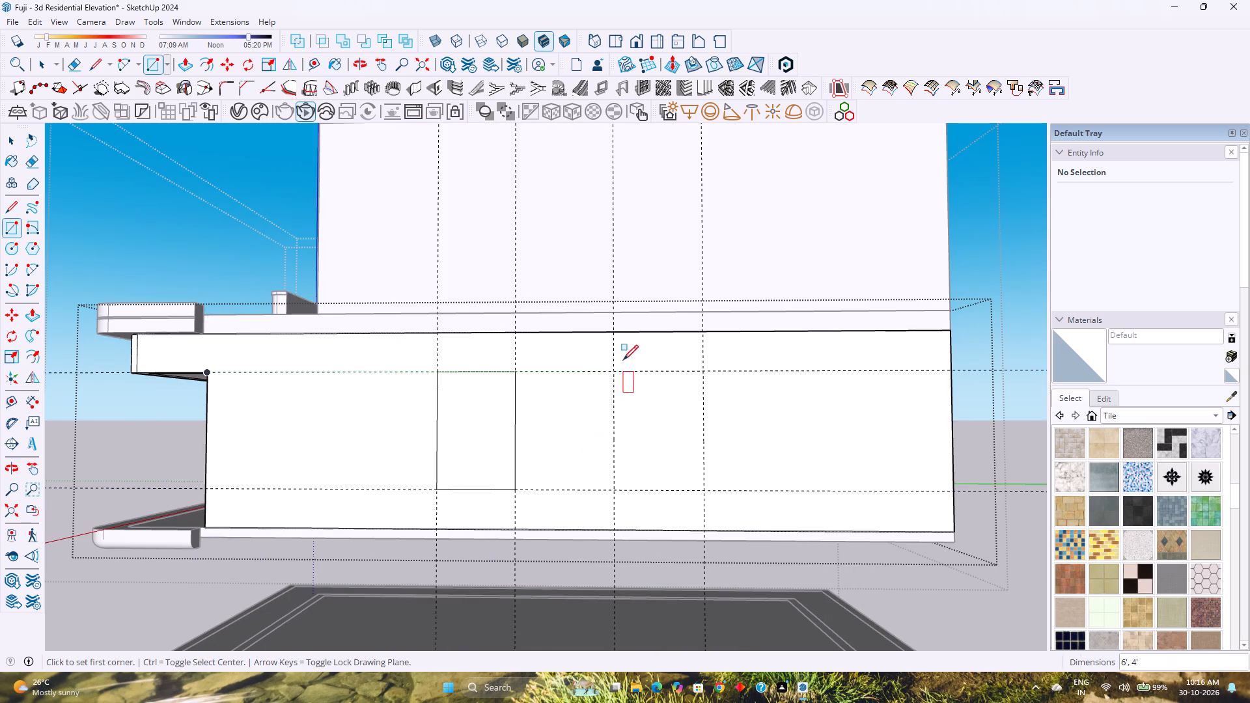
left_click(613, 367)
left_click(702, 490)
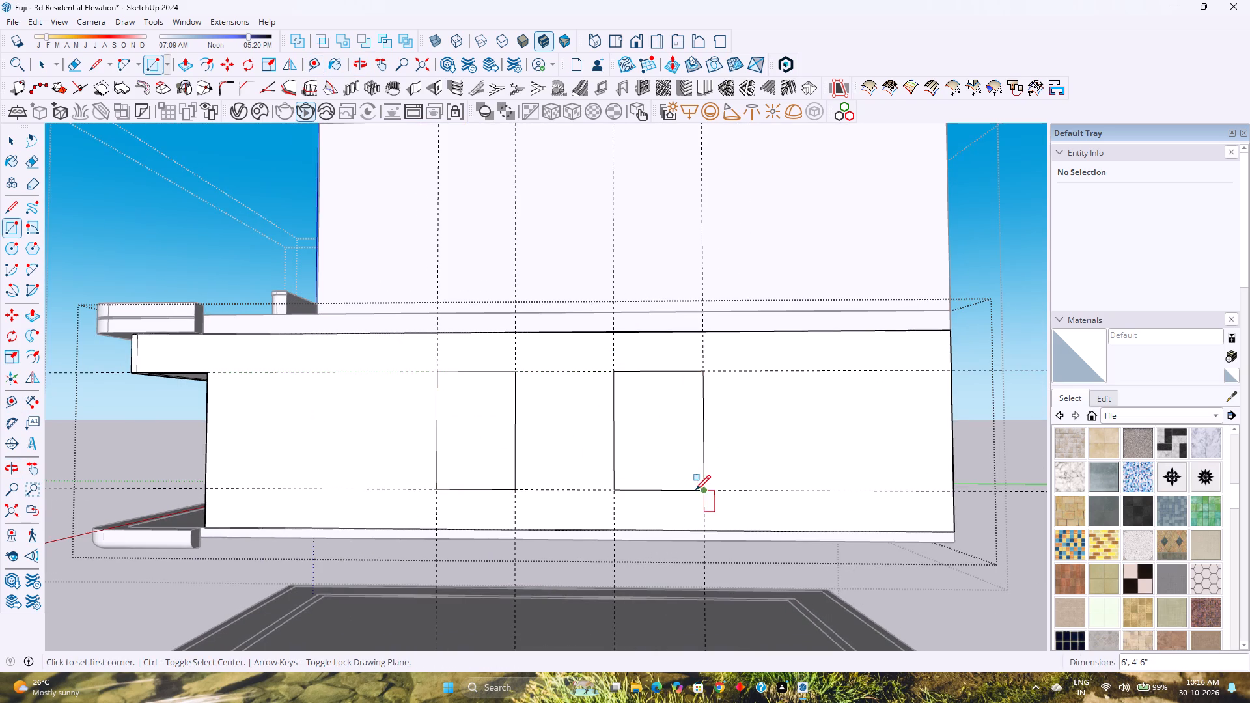
Push both rectangles through the ground-floor side wall to cut the window openings.
key("p")
double_click(651, 473)
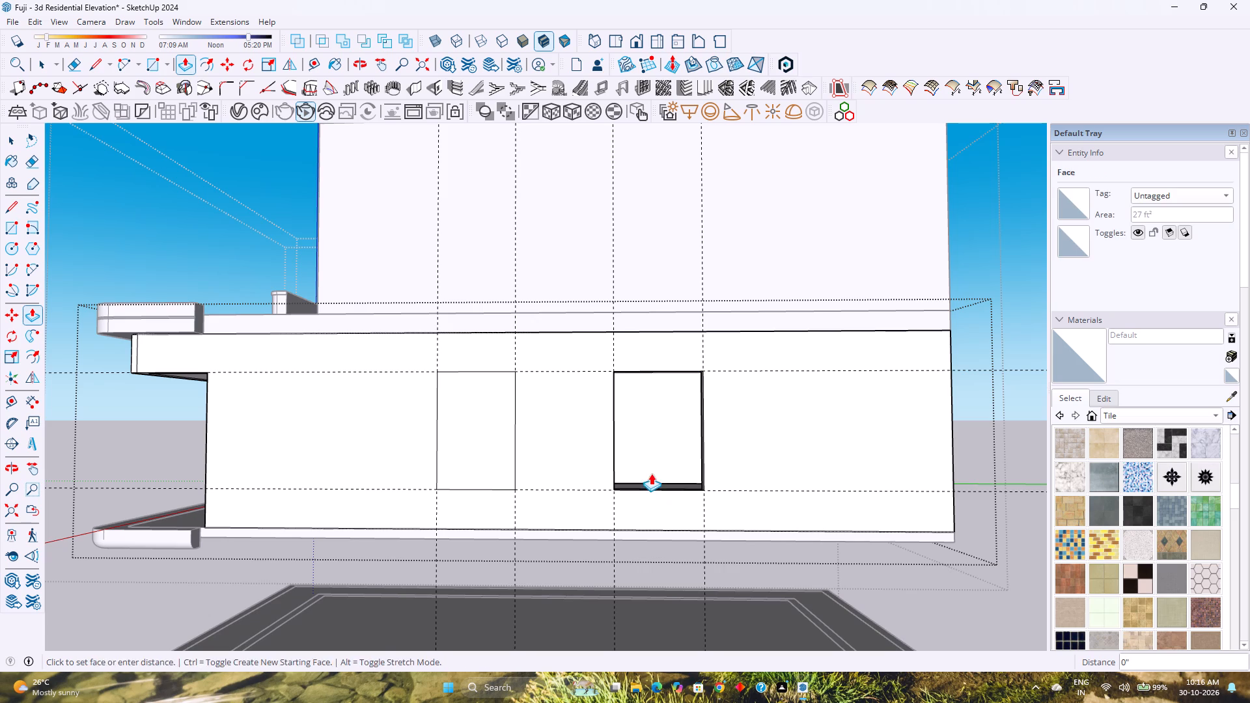
double_click(493, 462)
Examine the side-wall openings and the front corner of the house from several angles.
middle_click_drag(493, 462, 762, 494)
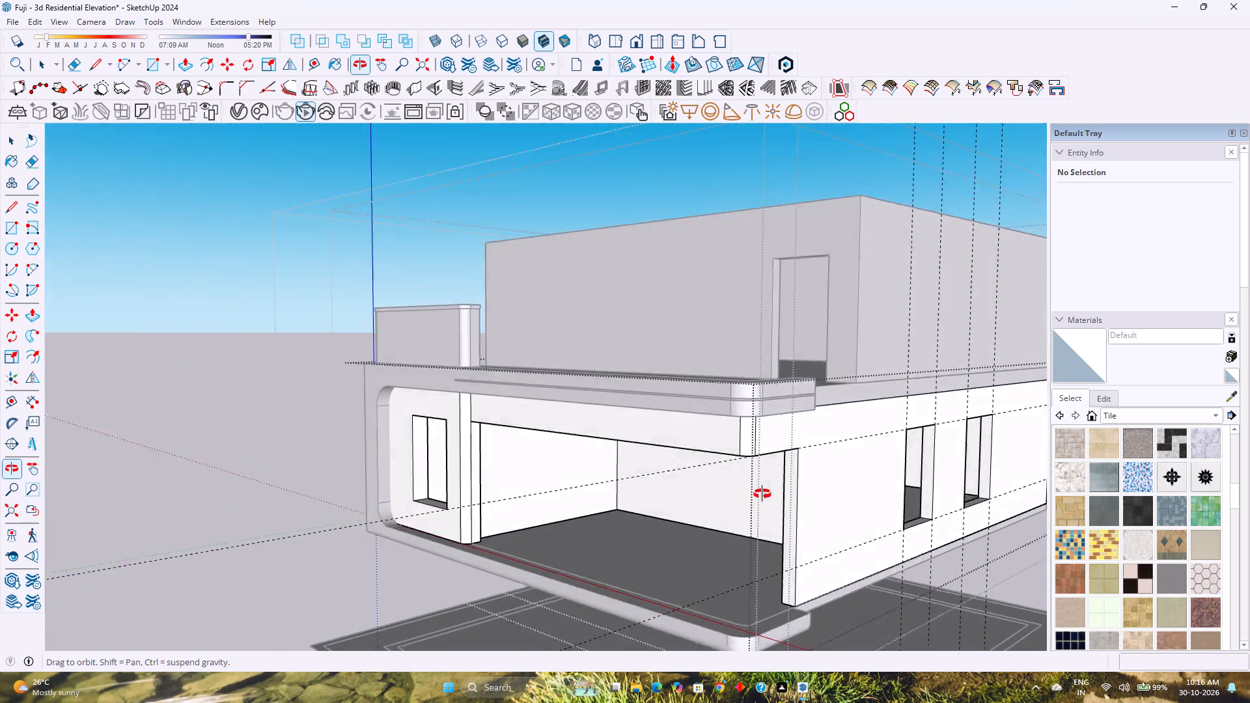
middle_click_drag(762, 494, 779, 476)
middle_click(779, 475)
middle_click_drag(811, 452, 721, 465, "shift")
middle_click(719, 465, "shift")
middle_click_drag(715, 465, 744, 445)
middle_click(744, 445)
scroll(769, 451, "up", 2)
middle_click_drag(769, 451, 785, 451)
middle_click(785, 451)
scroll(785, 451, "up", 3)
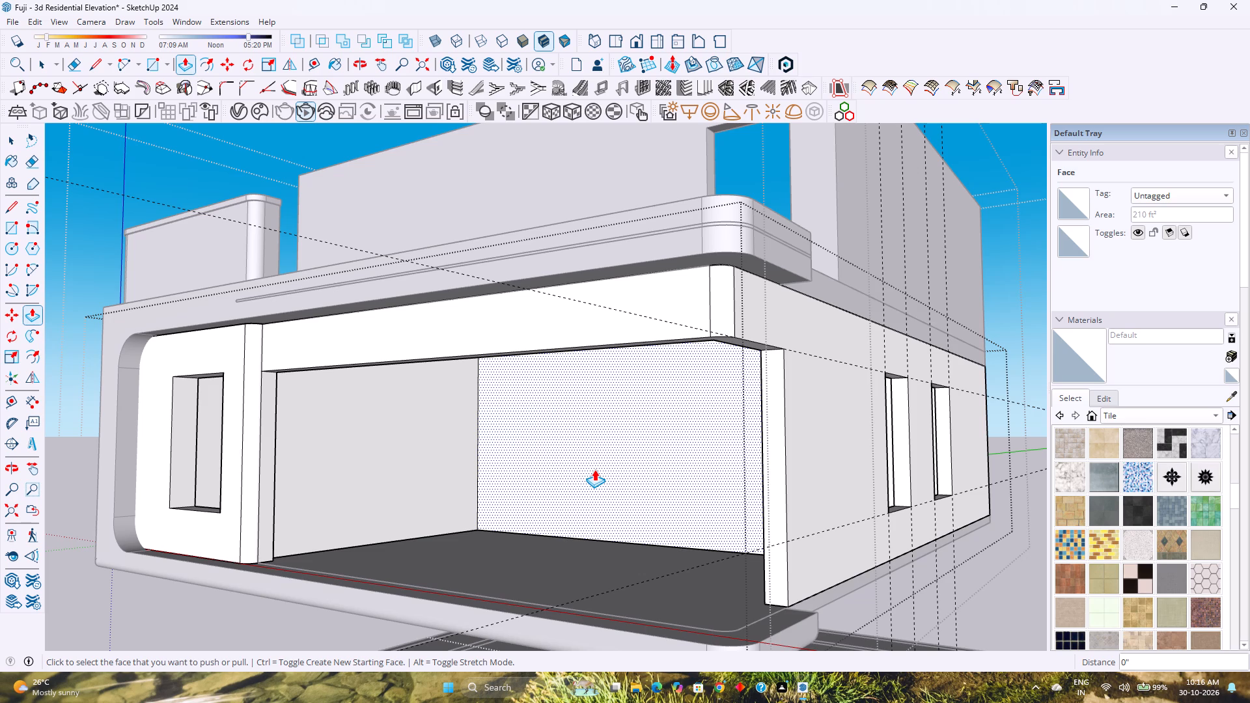
middle_click_drag(690, 418, 616, 472)
key("space")
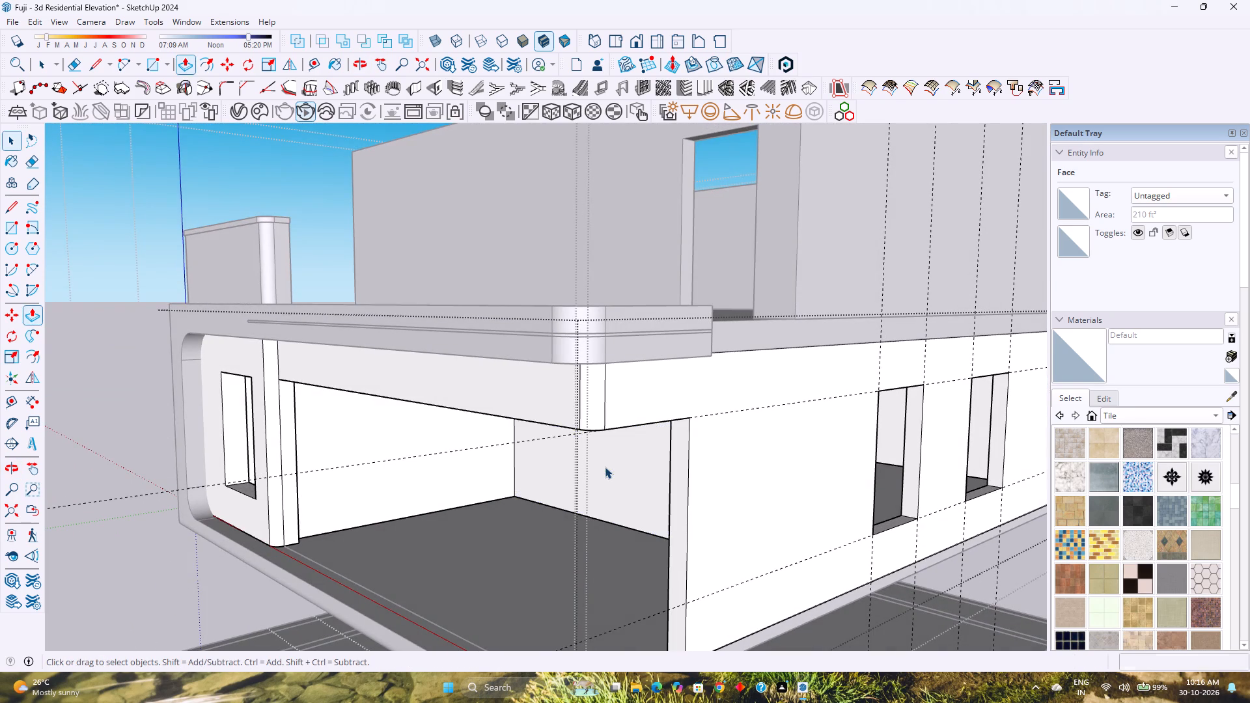
Open the upper-floor walls and place a horizontal guide 2'6" above the side wall's bottom edge.
key("Escape")
middle_click_drag(833, 424, 499, 627, "shift")
middle_click(499, 627, "shift")
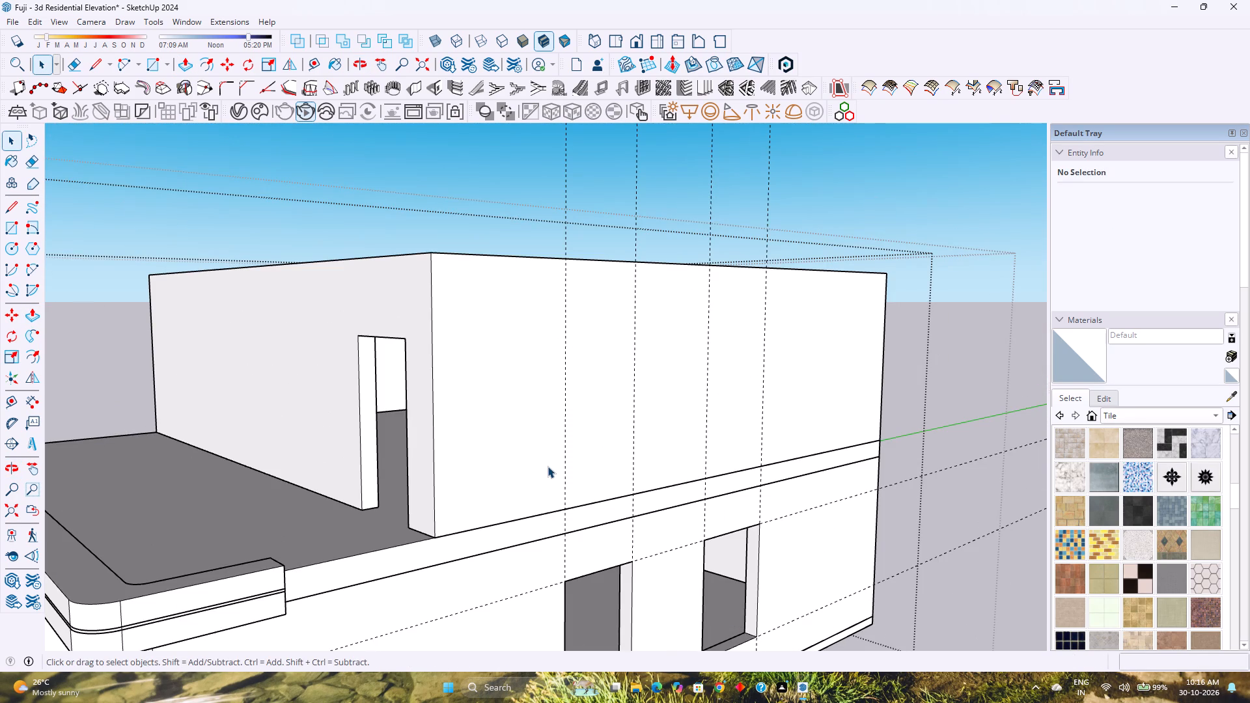
double_click(548, 466)
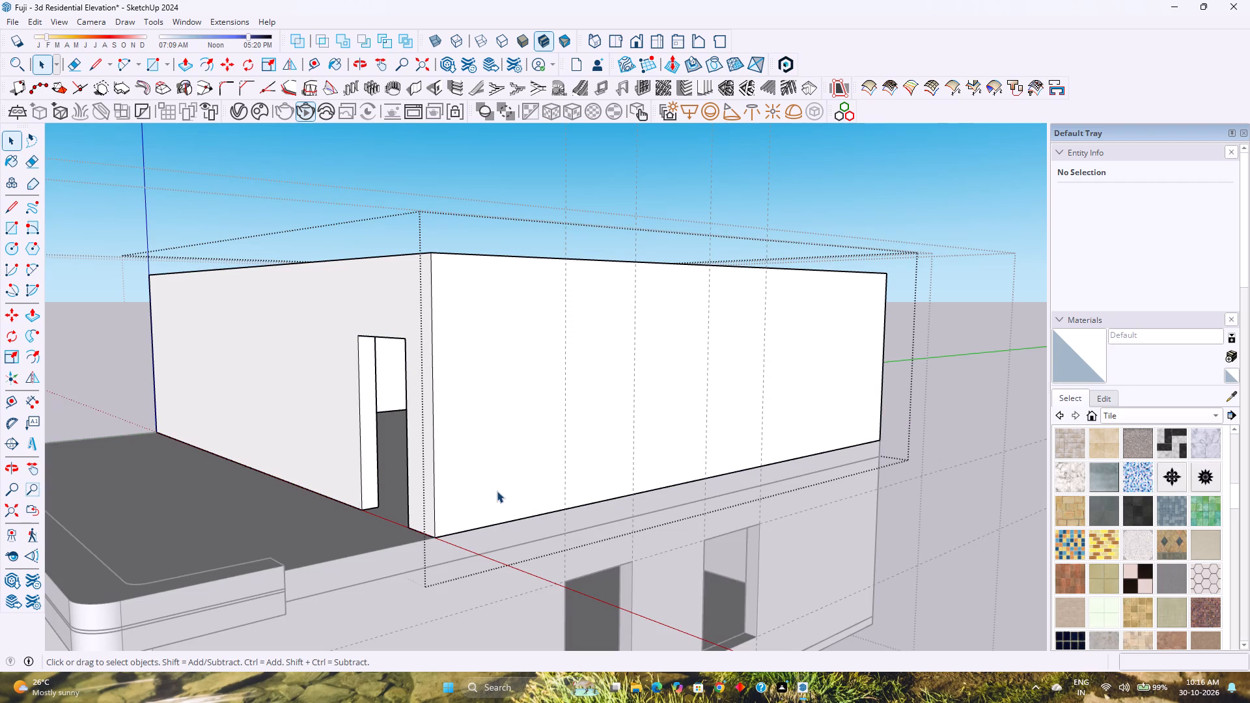
left_click(311, 71)
left_click(542, 514)
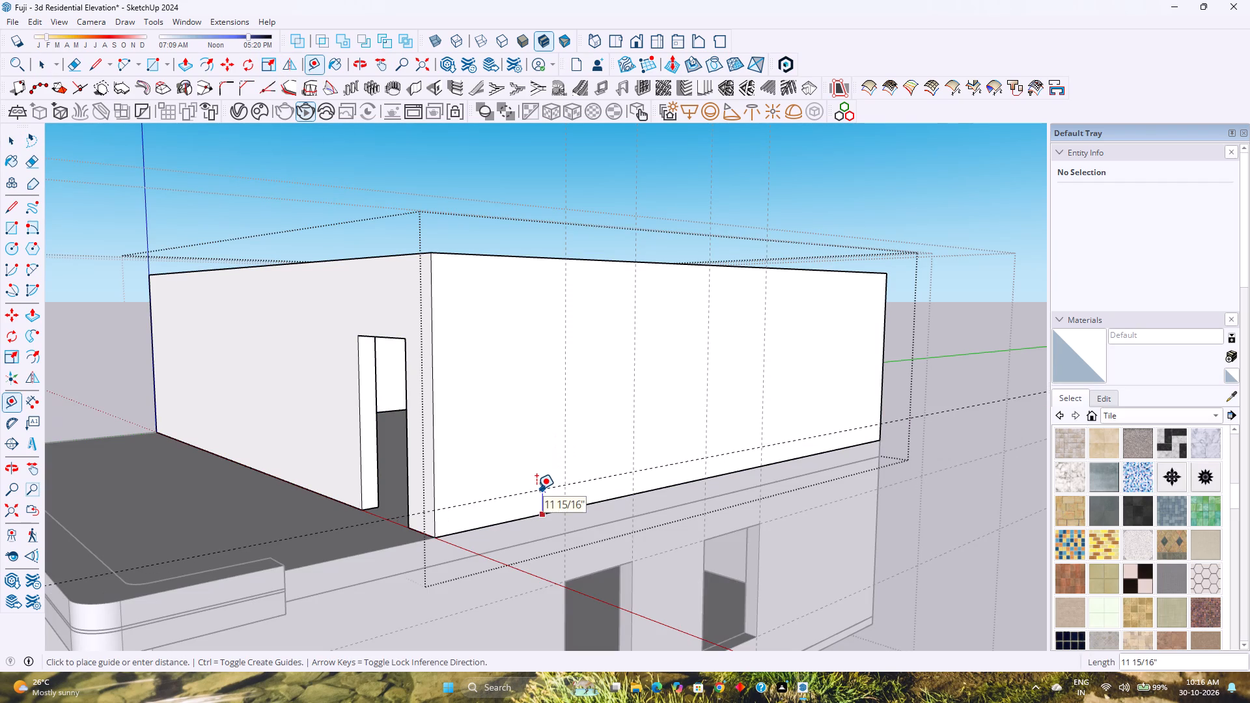
type("2'6\"")
key("Return")
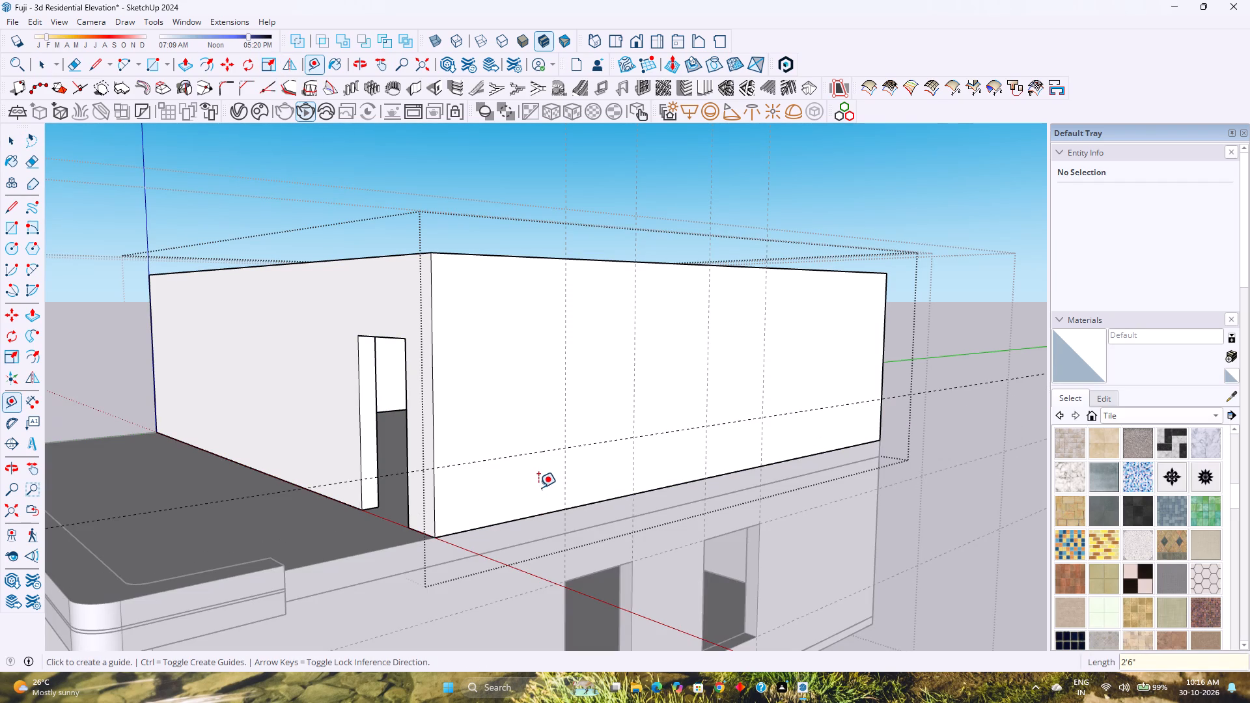
Place a second horizontal guide on the upper side wall, level with the door opening's top corner.
left_click(525, 454)
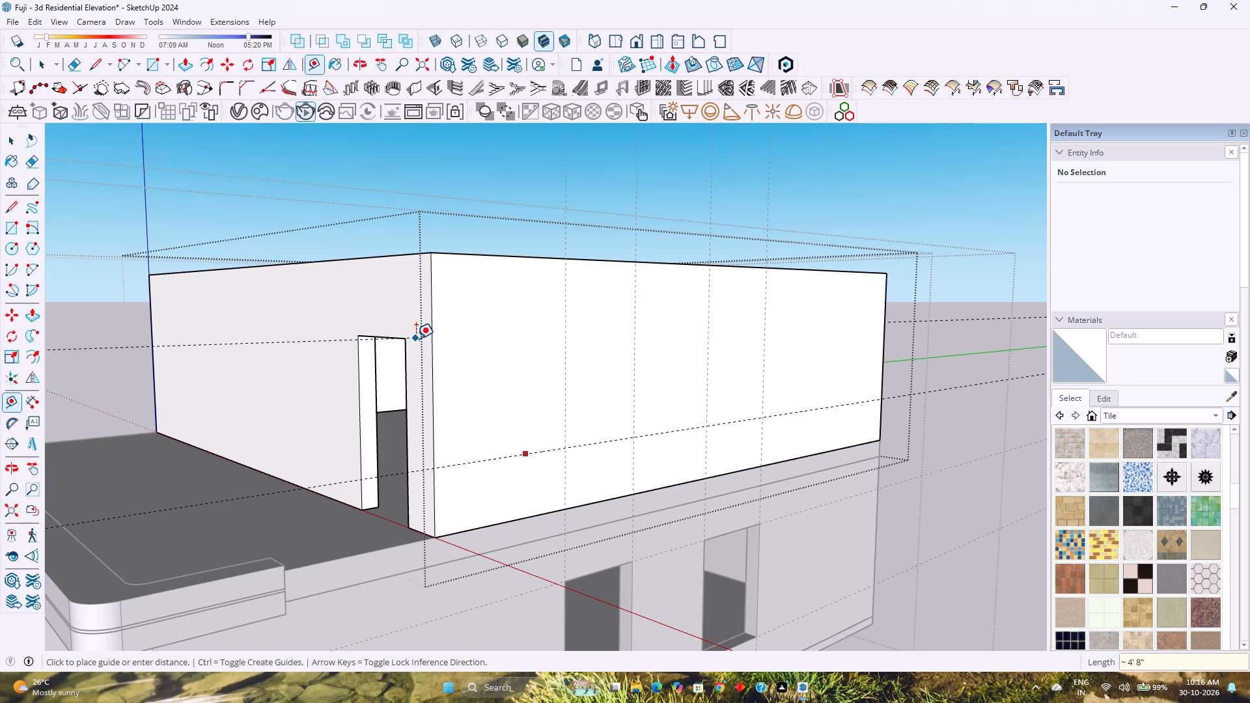
key("Up")
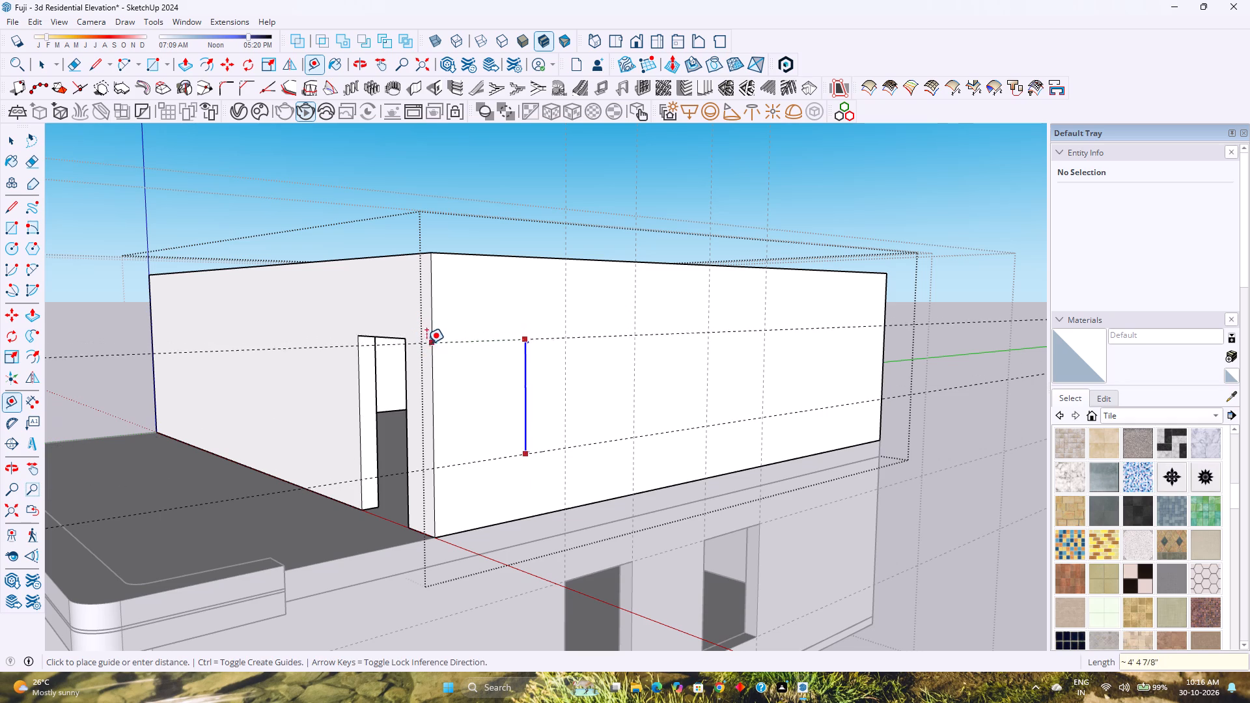
left_click(406, 341)
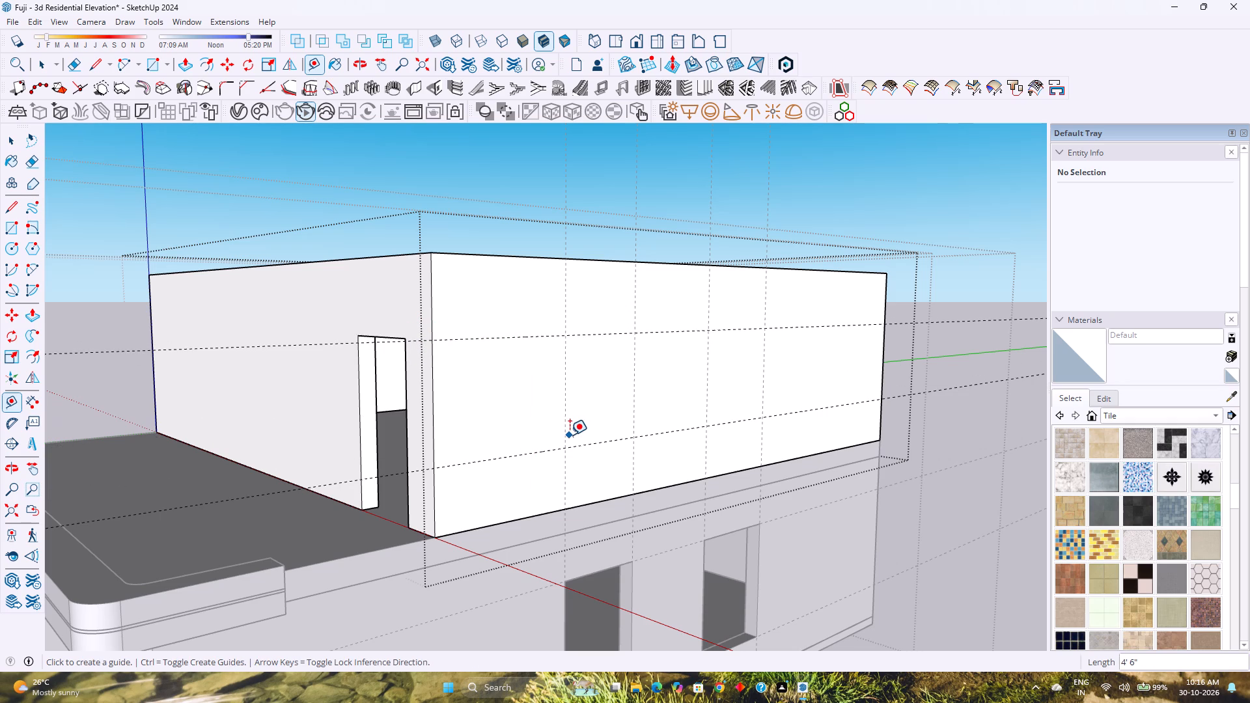
Draw two 4'6" high rectangles between the guides on the upper side wall, 4' and 4'6" wide.
key("r")
middle_click_drag(574, 434, 535, 422)
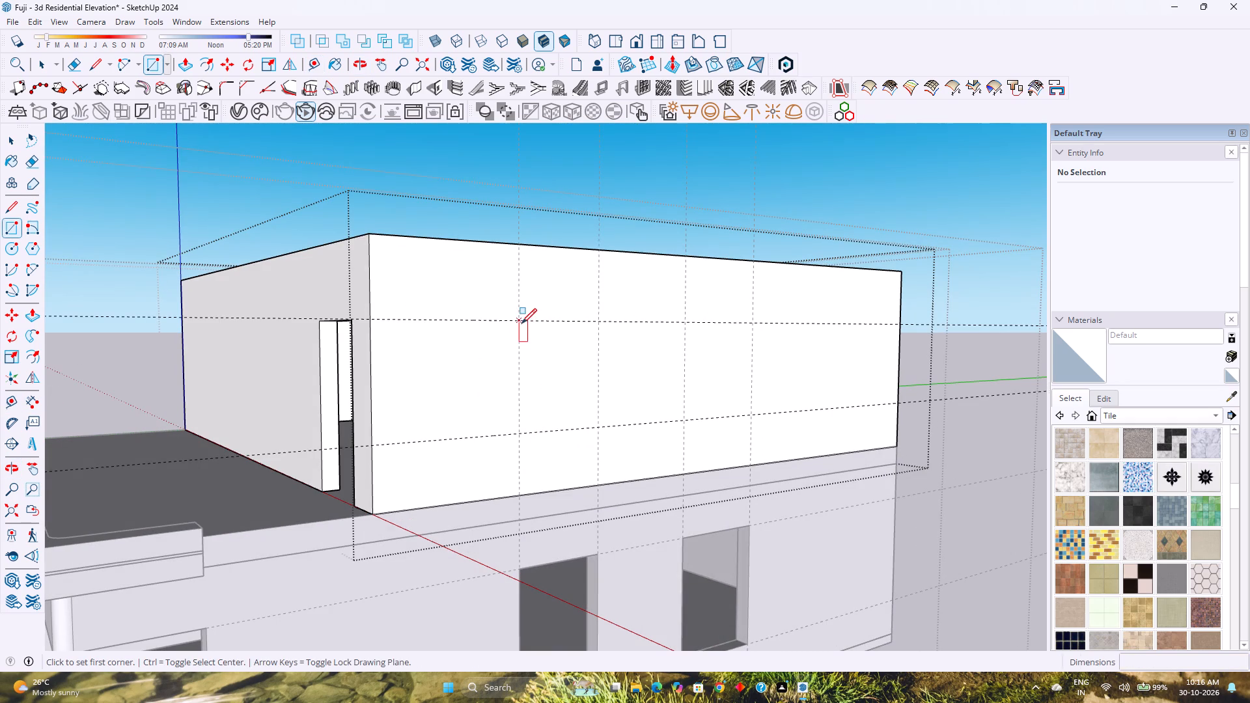
left_click(520, 322)
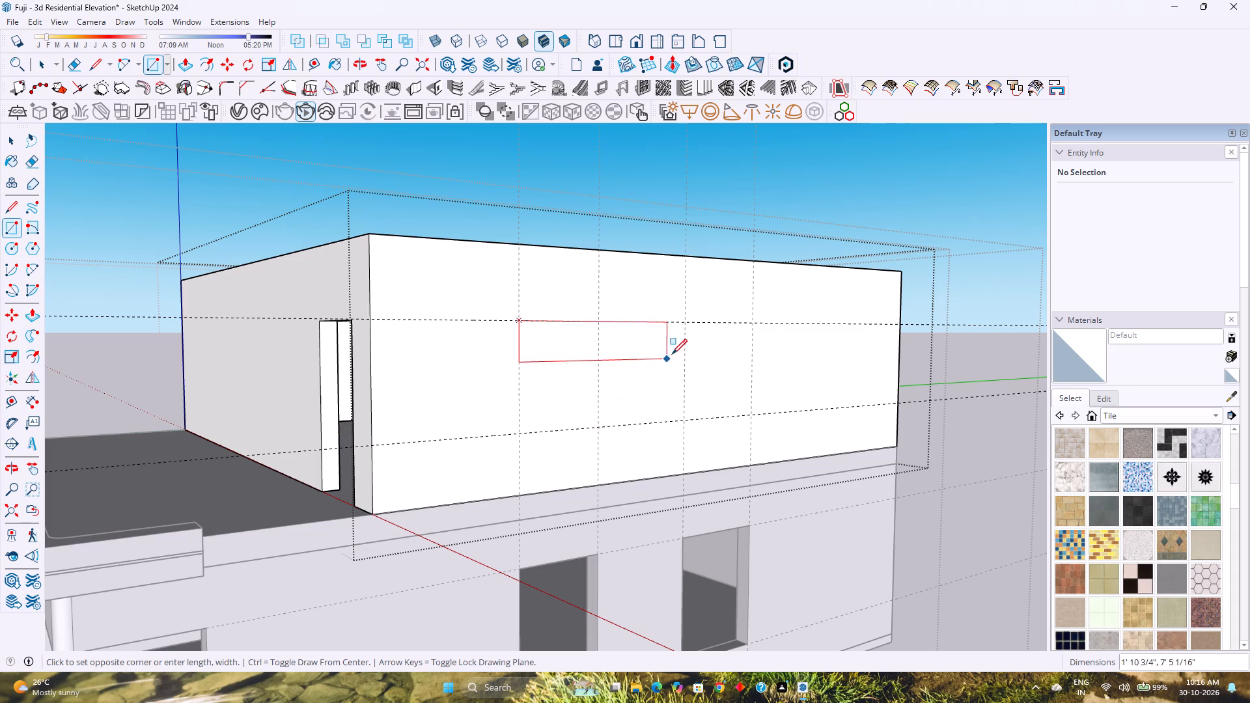
left_click(596, 430)
left_click(687, 321)
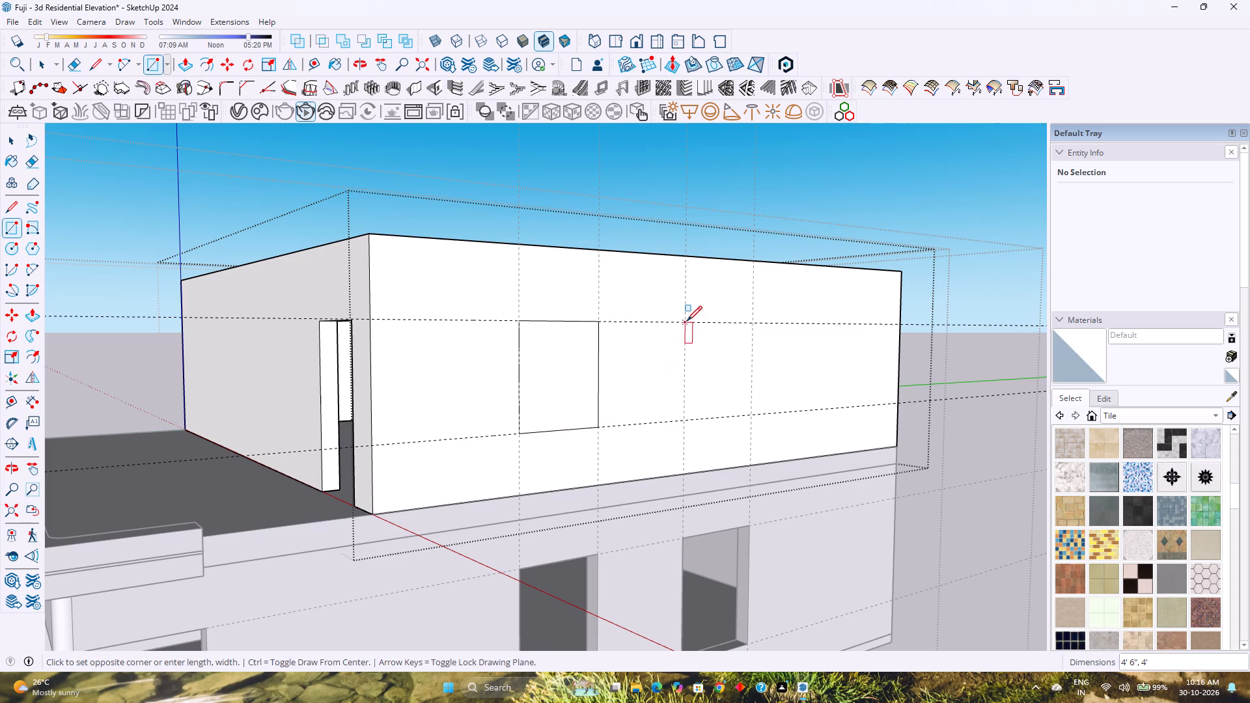
left_click(750, 413)
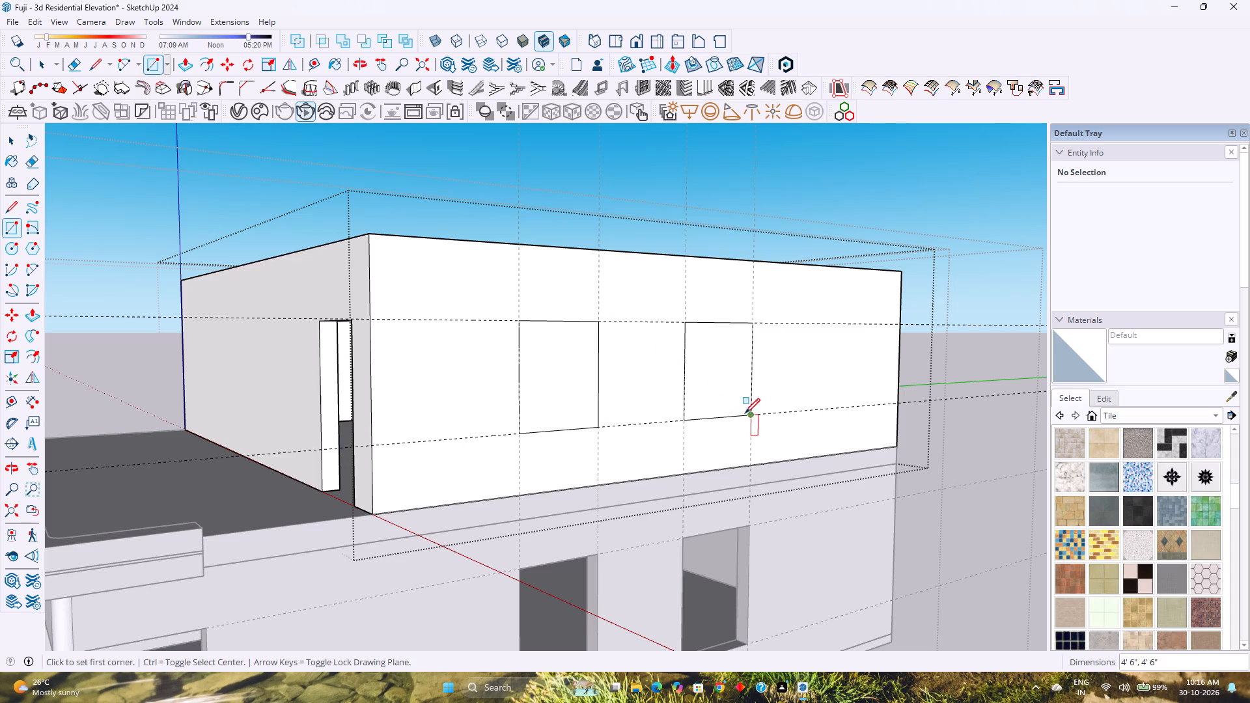
Push both rectangles through the upper-floor side wall to cut the window openings, and leave the wall group.
key("p")
double_click(725, 398)
double_click(570, 389)
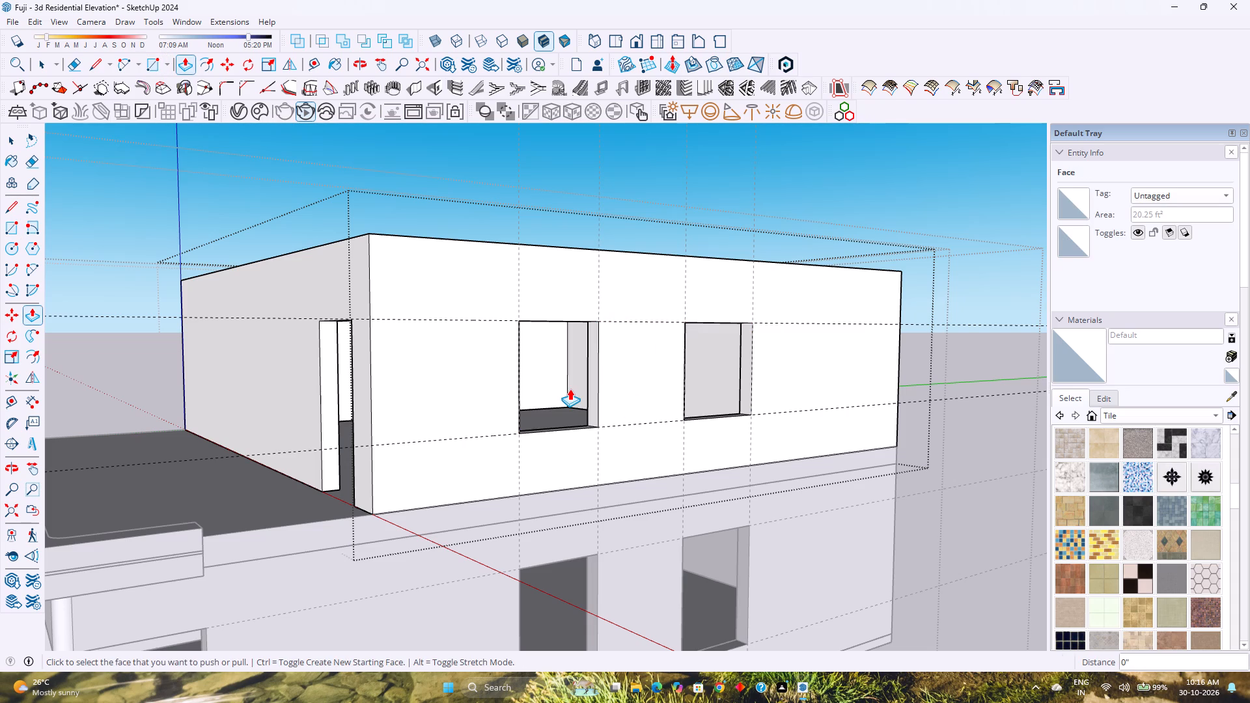
key("space")
key("Escape")
scroll(570, 389, "down", 2)
middle_click_drag(565, 391, 648, 389)
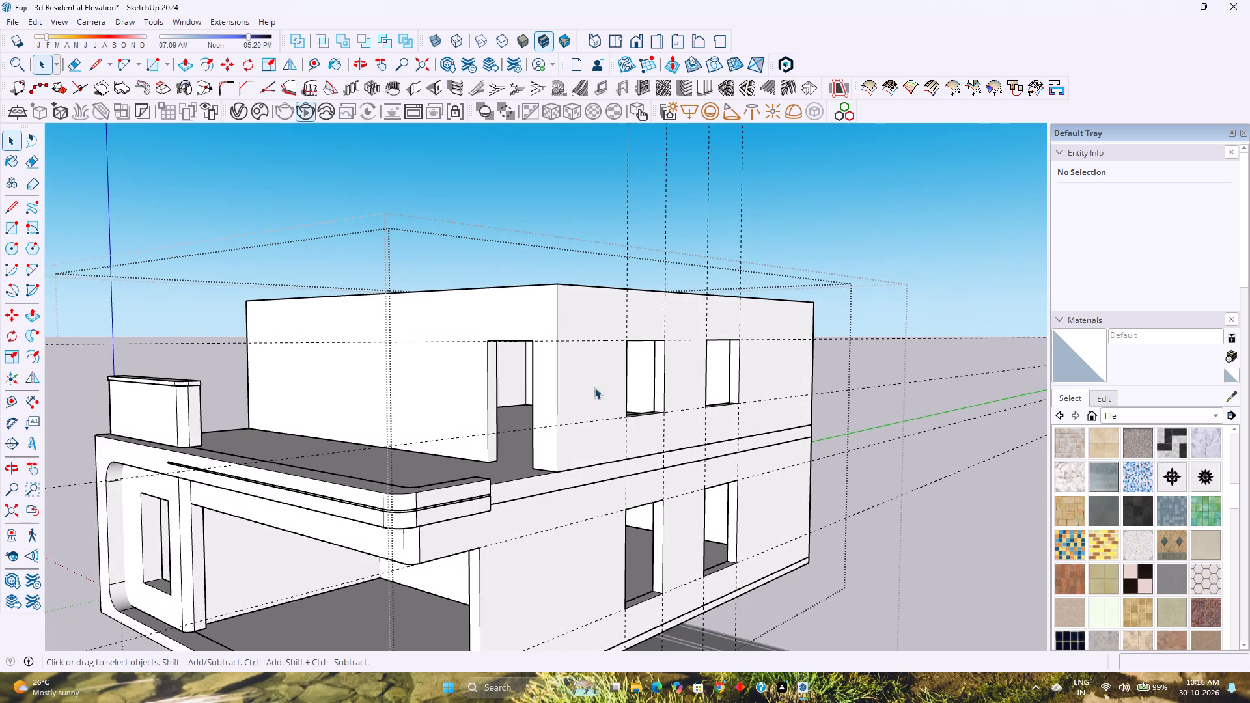
Delete all guides from the model.
left_click(32, 22)
left_click(114, 152)
middle_click_drag(463, 384, 622, 321, "shift")
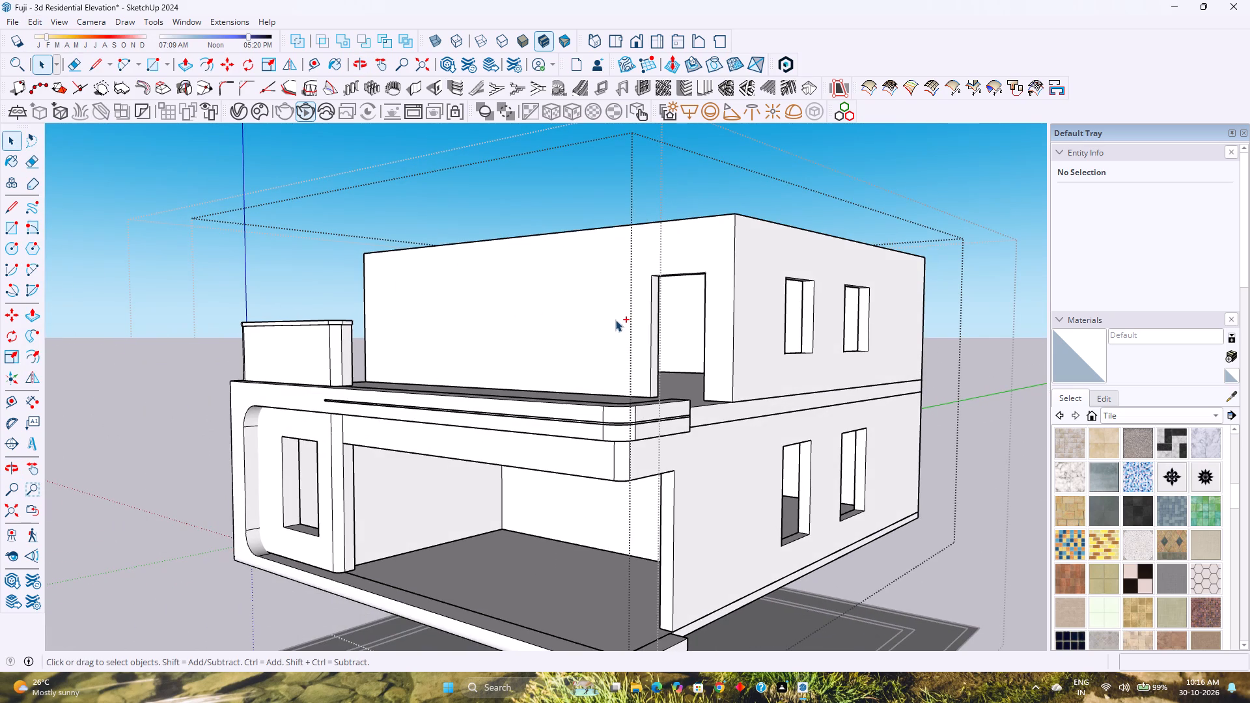
Save the model.
key("ctrl+s")
Open the rounded front frame for editing at the side end of its upper band.
scroll(736, 428, "down", 4)
scroll(769, 480, "up", 3)
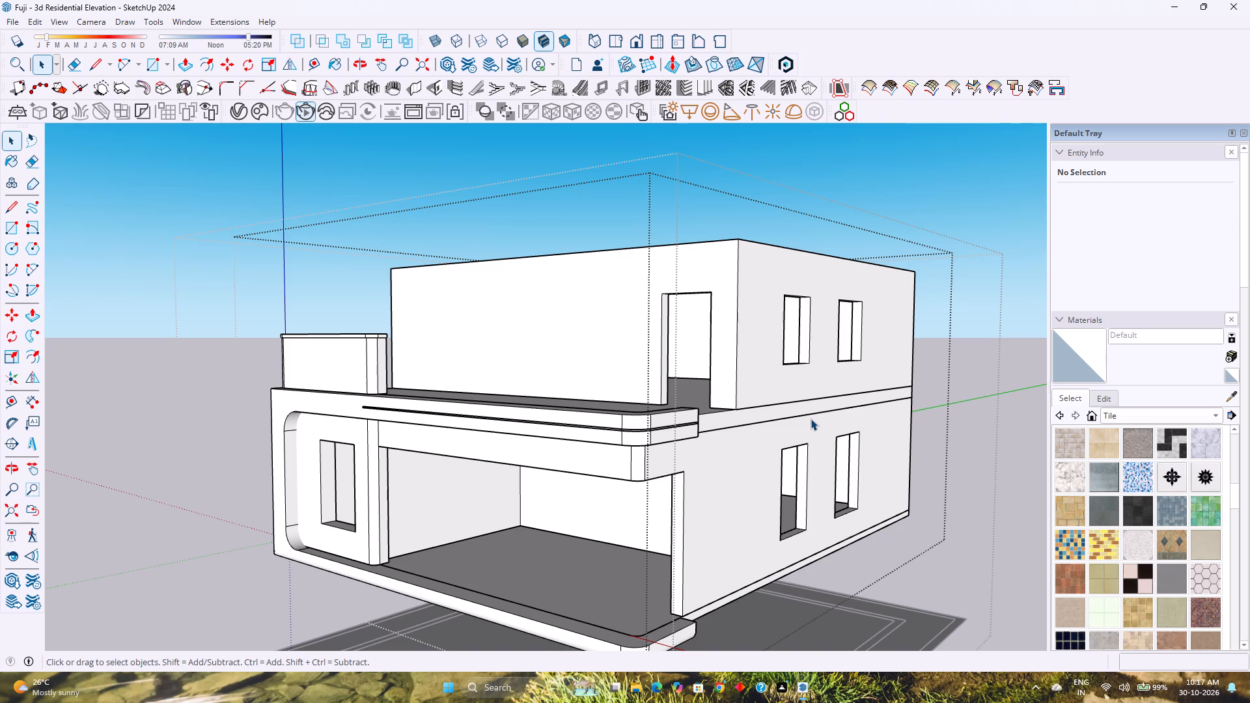
middle_click_drag(758, 441, 499, 469)
middle_click(499, 469)
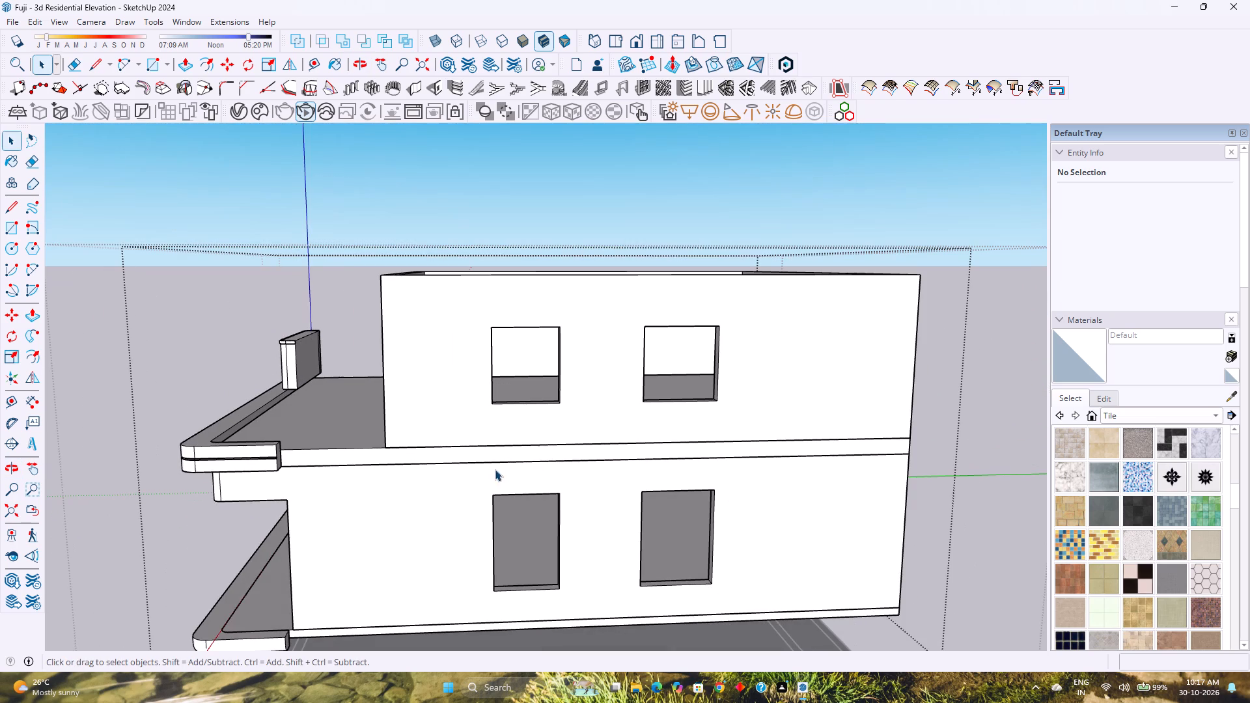
double_click(271, 451)
scroll(273, 453, "up", 5)
middle_click_drag(271, 456, 182, 476)
scroll(277, 446, "up", 3)
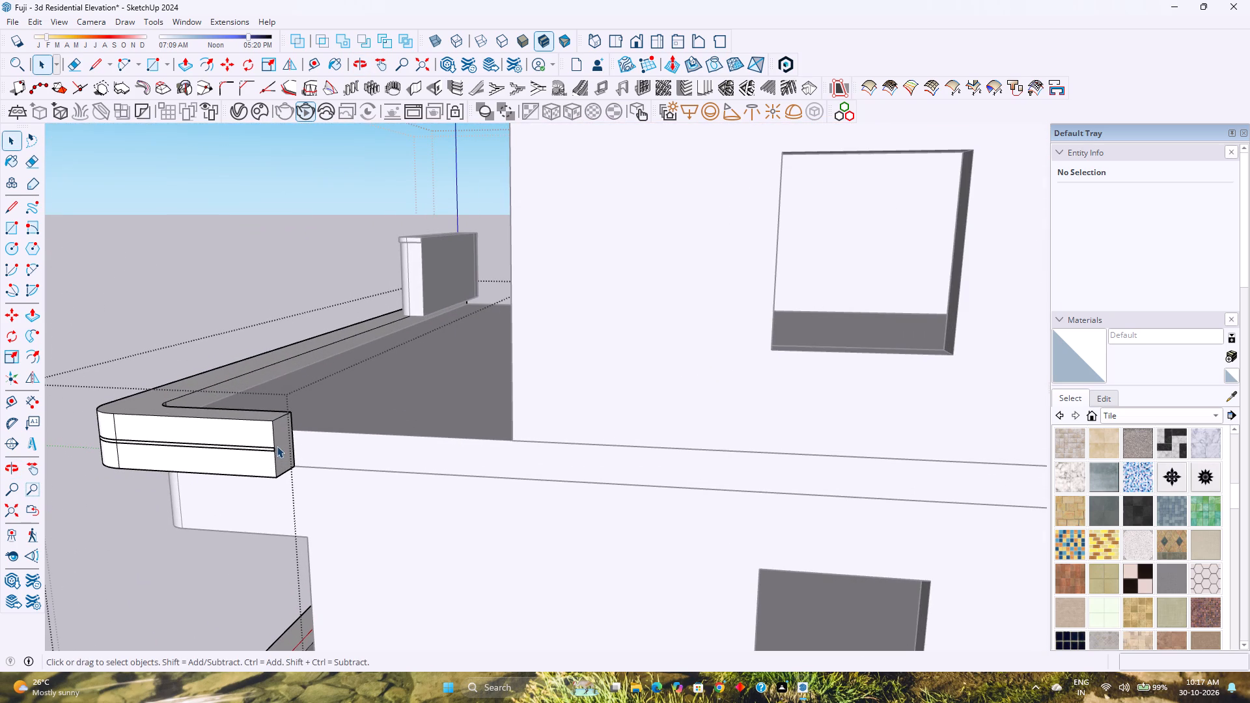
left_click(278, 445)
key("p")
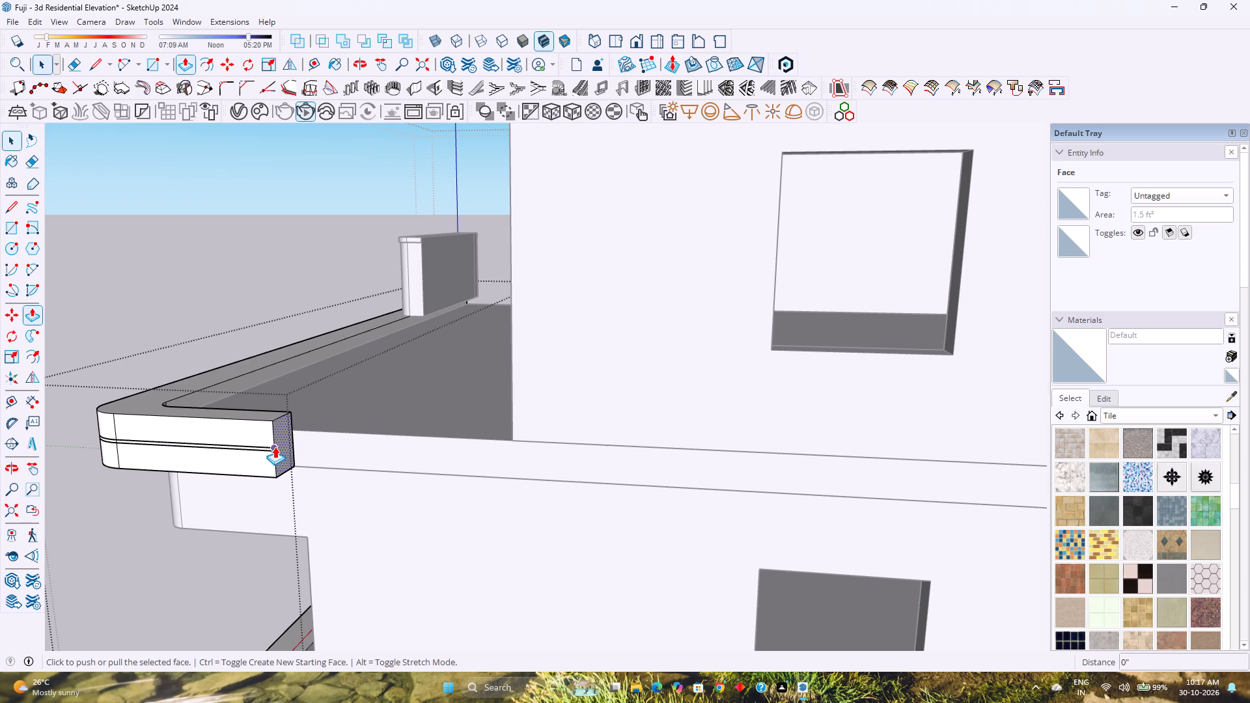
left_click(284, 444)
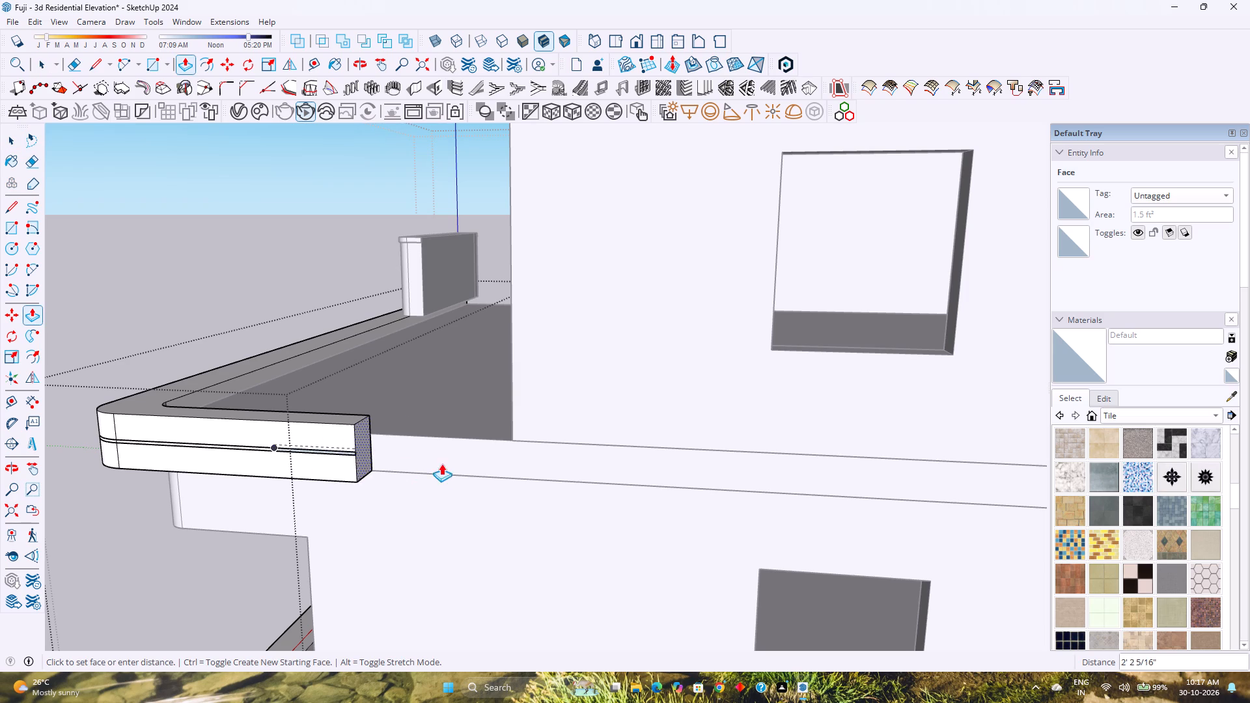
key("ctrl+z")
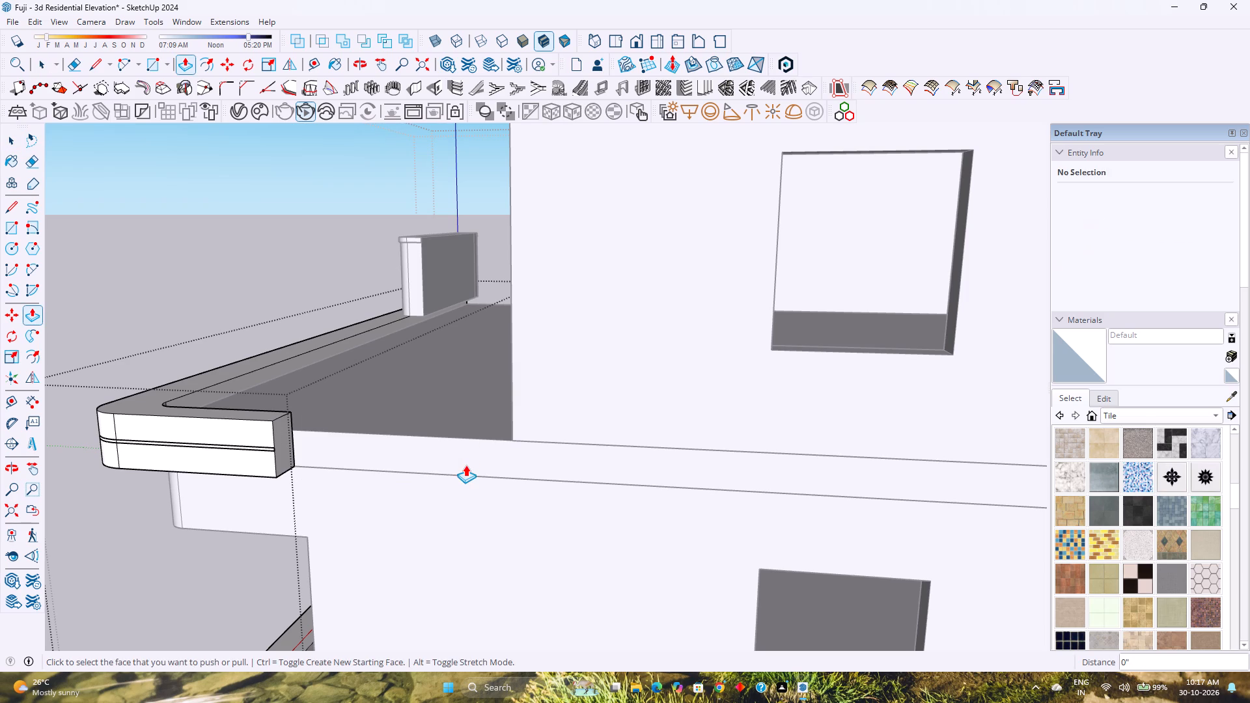
Explode the nested group of groove lines on the frame's upper band.
key("space")
scroll(214, 454, "up", 2)
left_click(227, 445)
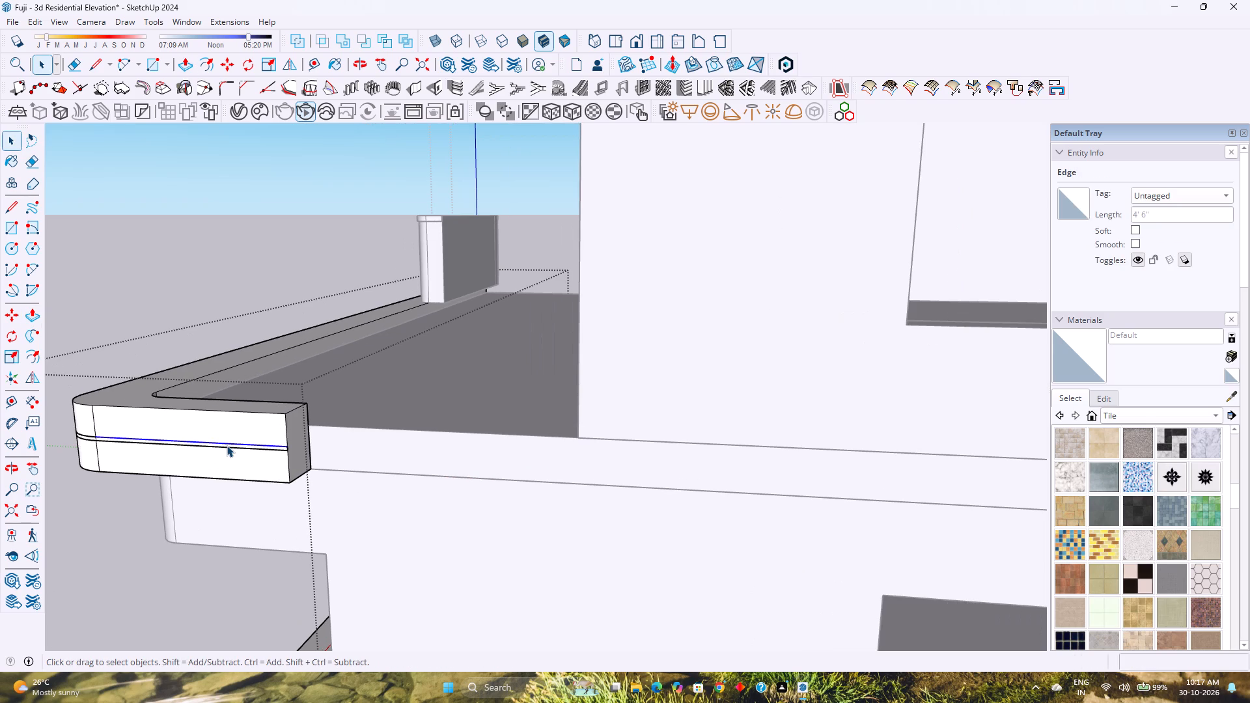
scroll(227, 445, "up", 6)
middle_click_drag(227, 445, 334, 441)
middle_click(334, 441)
left_click(309, 463)
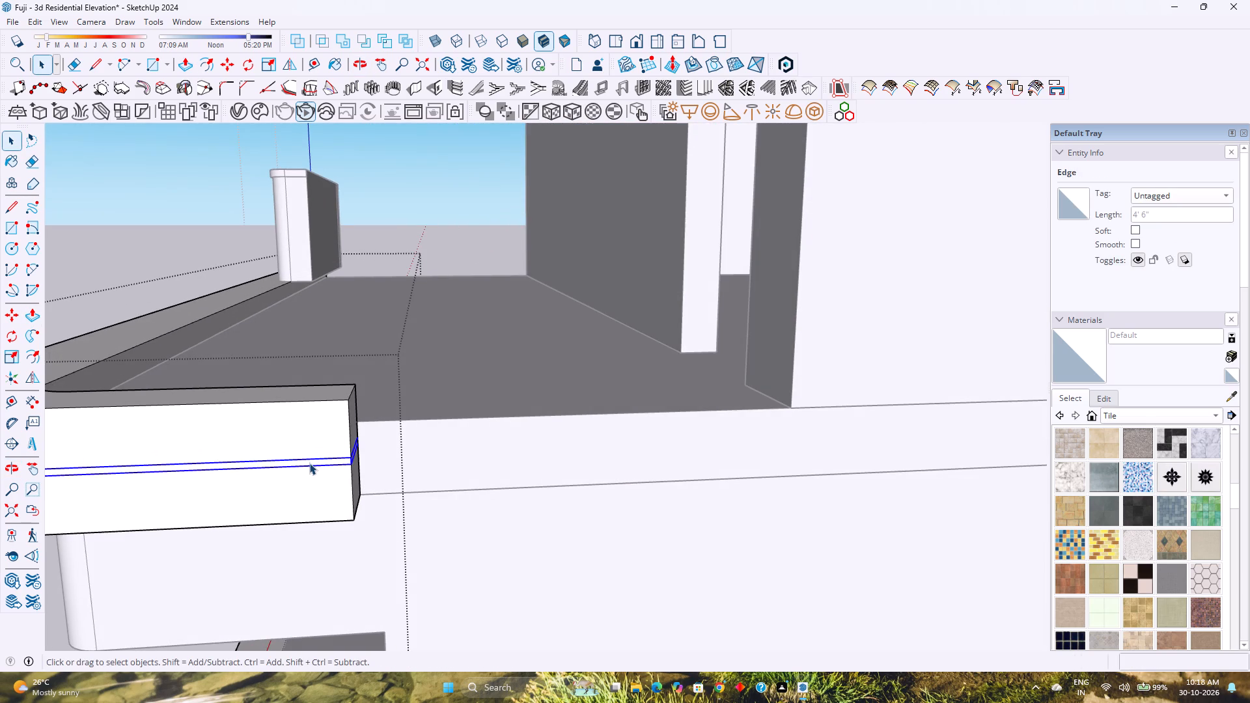
scroll(309, 463, "down", 2)
right_click(309, 463)
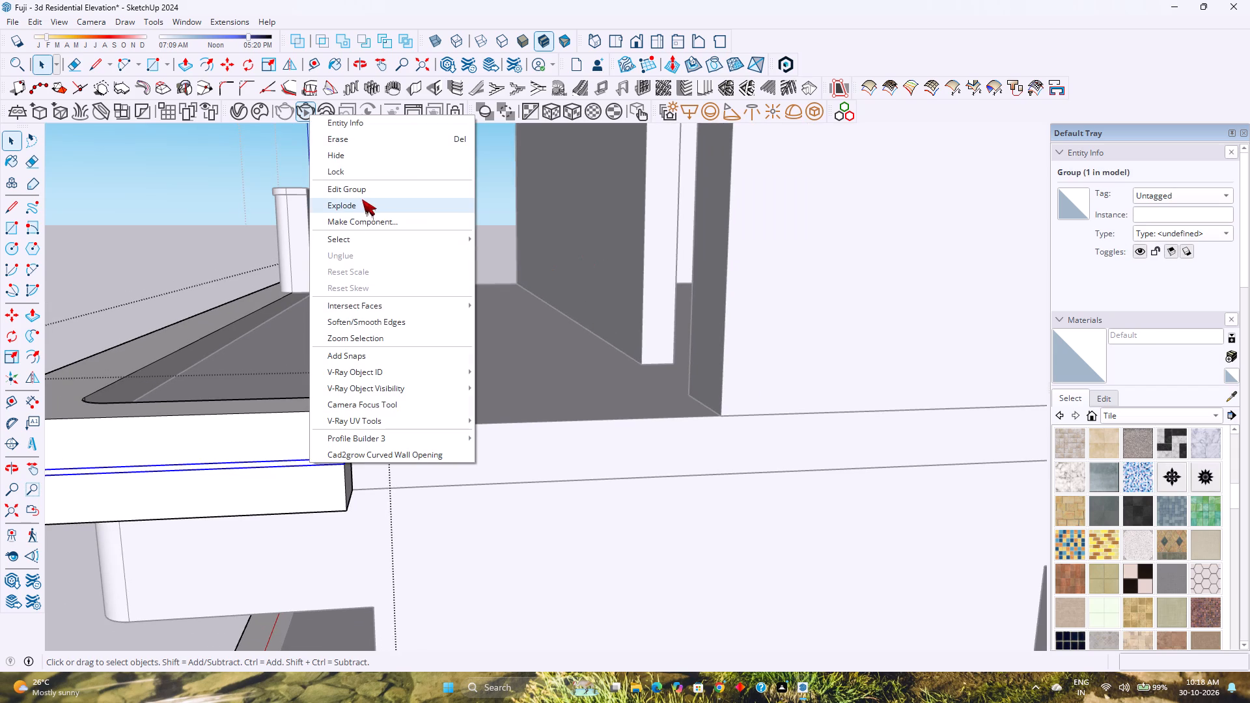
left_click(368, 207)
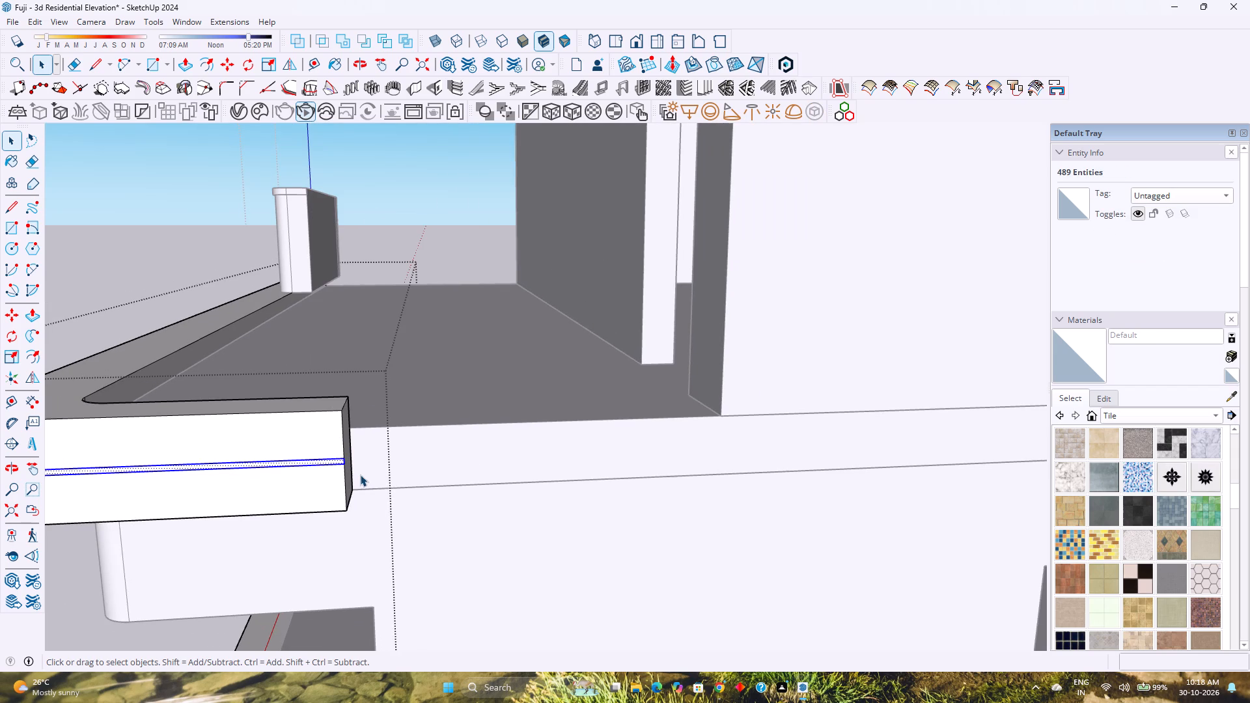
Pull the end face of the frame's upper band 6' along the side, to the upper floor's front wall edge.
middle_click_drag(357, 474, 207, 473)
middle_click(207, 473)
key("p")
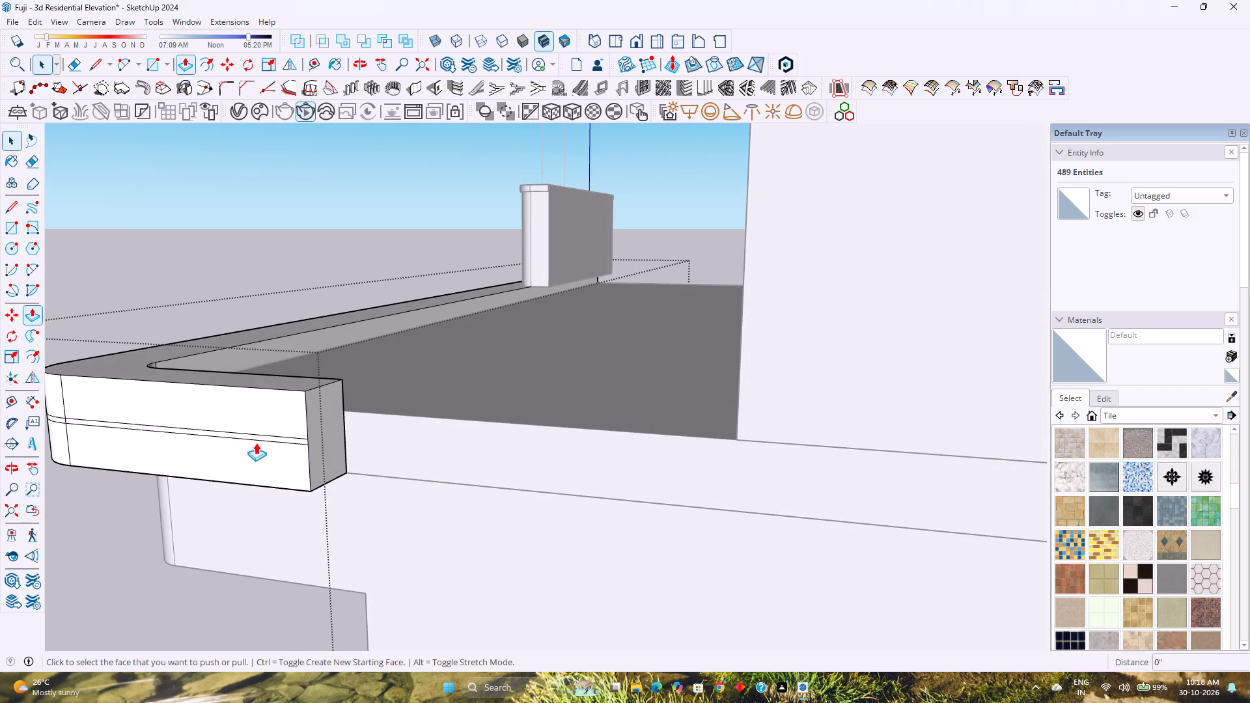
left_click(327, 424)
scroll(414, 428, "down", 3)
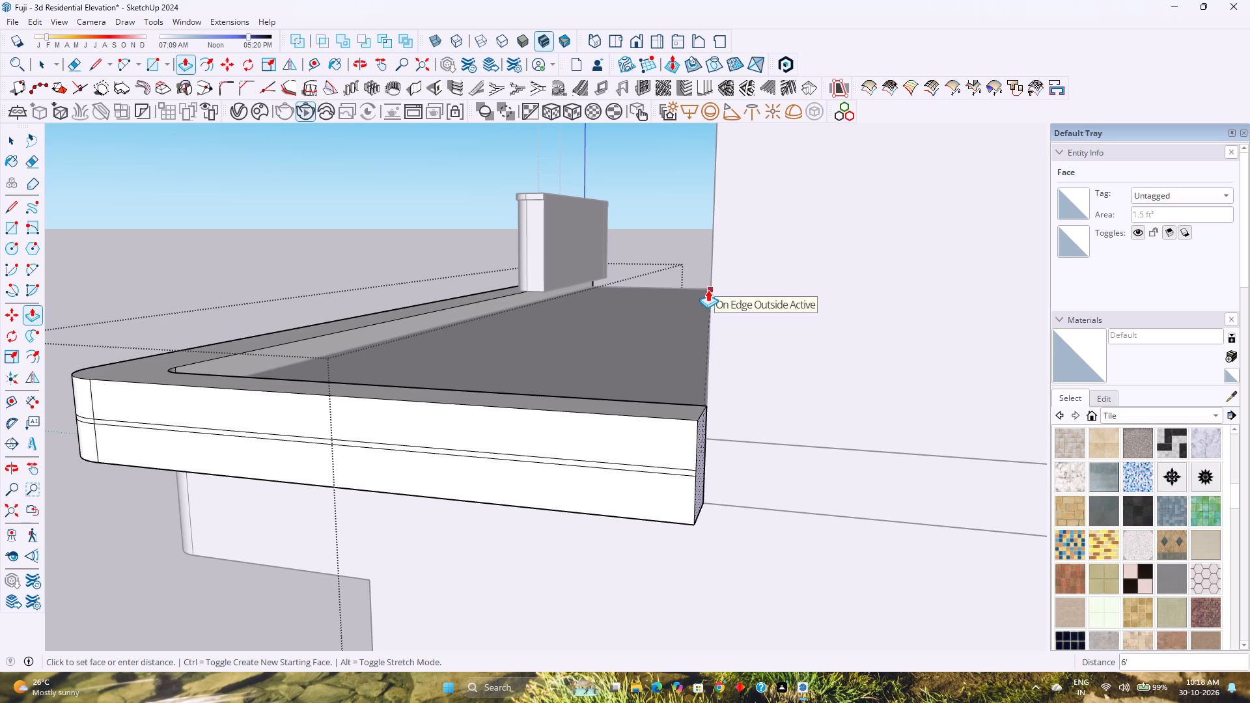
scroll(707, 292, "down", 4)
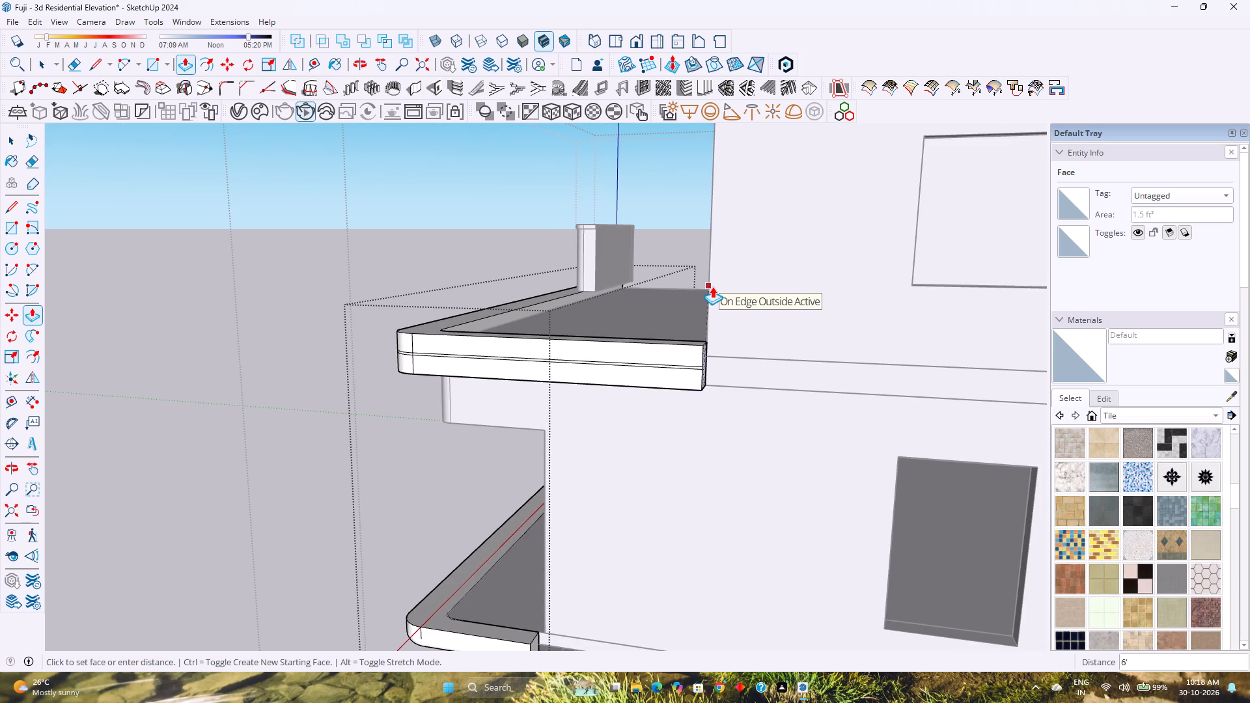
left_click(712, 286)
scroll(712, 286, "down", 6)
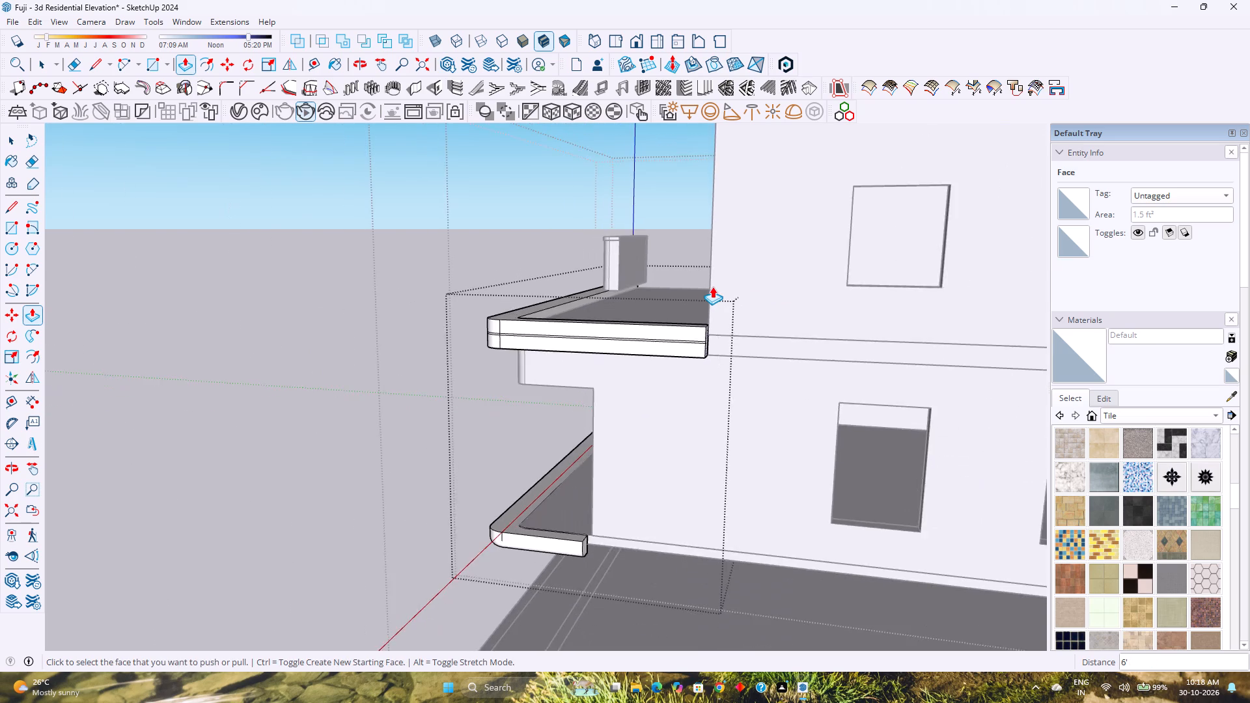
Extend the end face of the frame's lower band along the side by the same 6'.
scroll(712, 286, "down", 2)
scroll(633, 478, "up", 7)
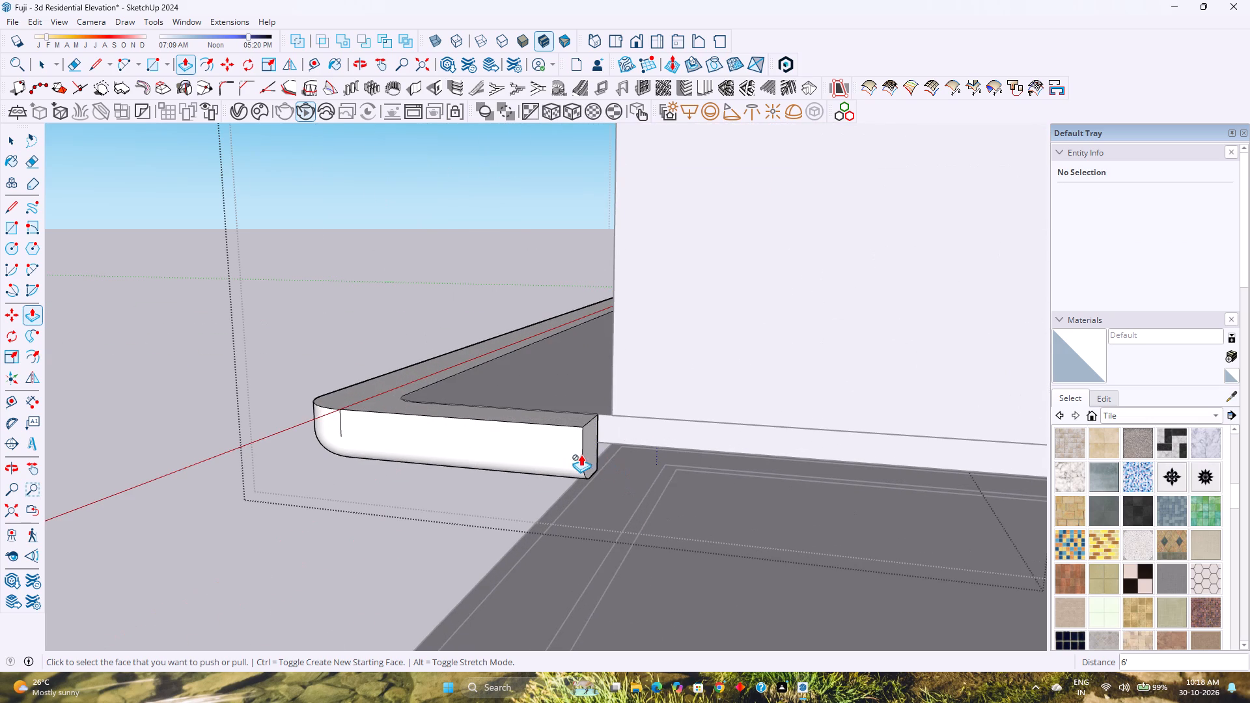
double_click(593, 448)
scroll(593, 448, "down", 7)
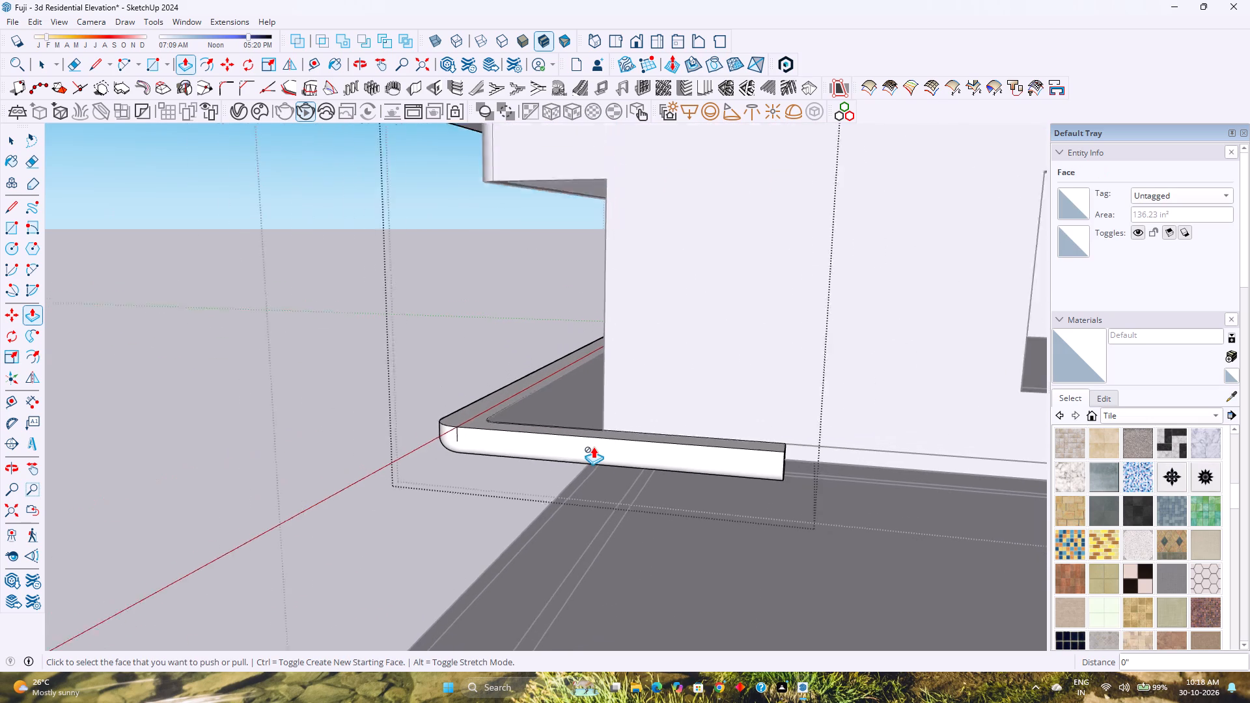
Examine the frame's extended upper and lower side bands from the front corner of the house.
scroll(593, 447, "down", 6)
middle_click_drag(593, 443, 722, 424)
middle_click_drag(722, 424, 766, 416)
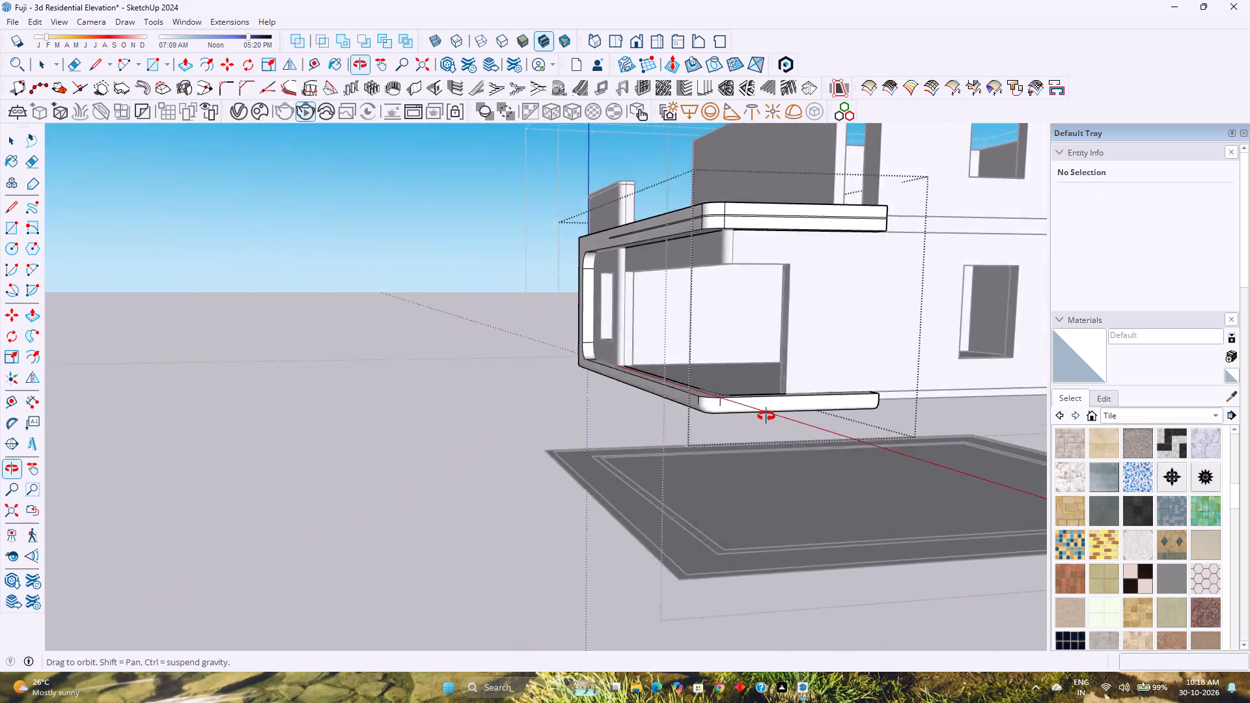
middle_click_drag(766, 416, 927, 396)
middle_click_drag(777, 353, 695, 426, "shift")
middle_click_drag(687, 427, 687, 428)
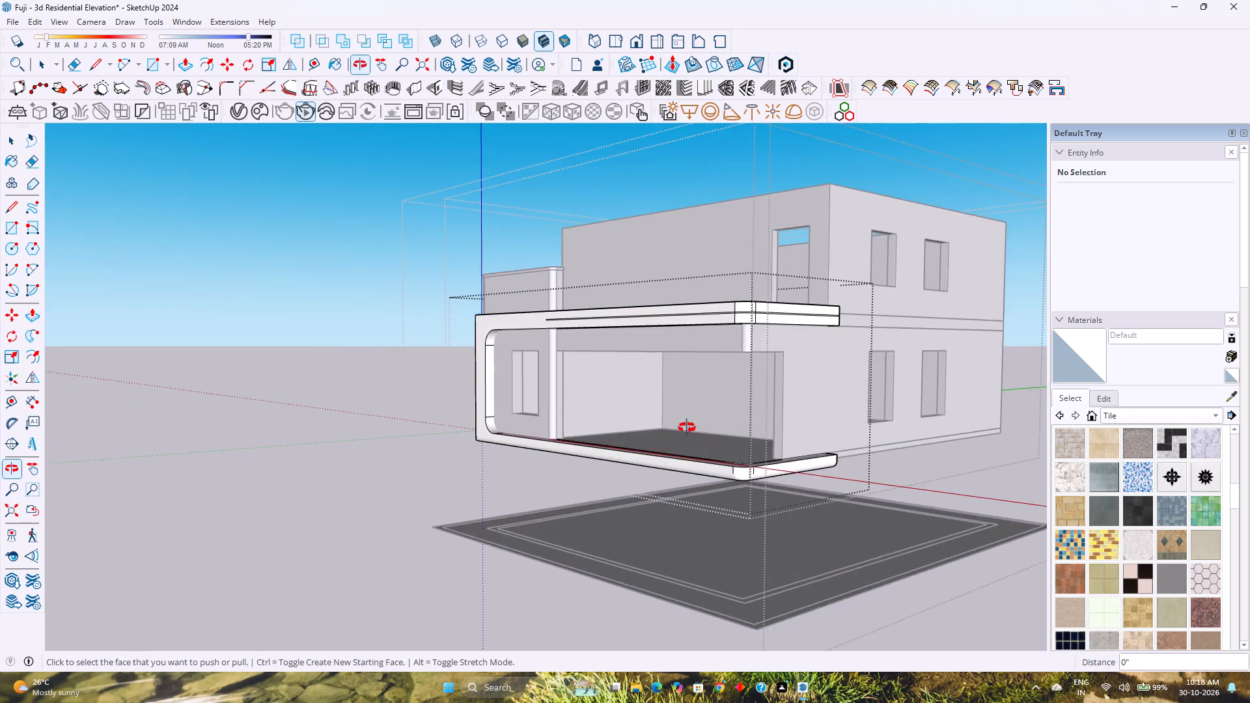
Group the groove strip's rounded corner, side and front faces together on the frame's upper band, and leave the frame group.
middle_click_drag(687, 428, 789, 450)
scroll(804, 370, "up", 4)
key("space")
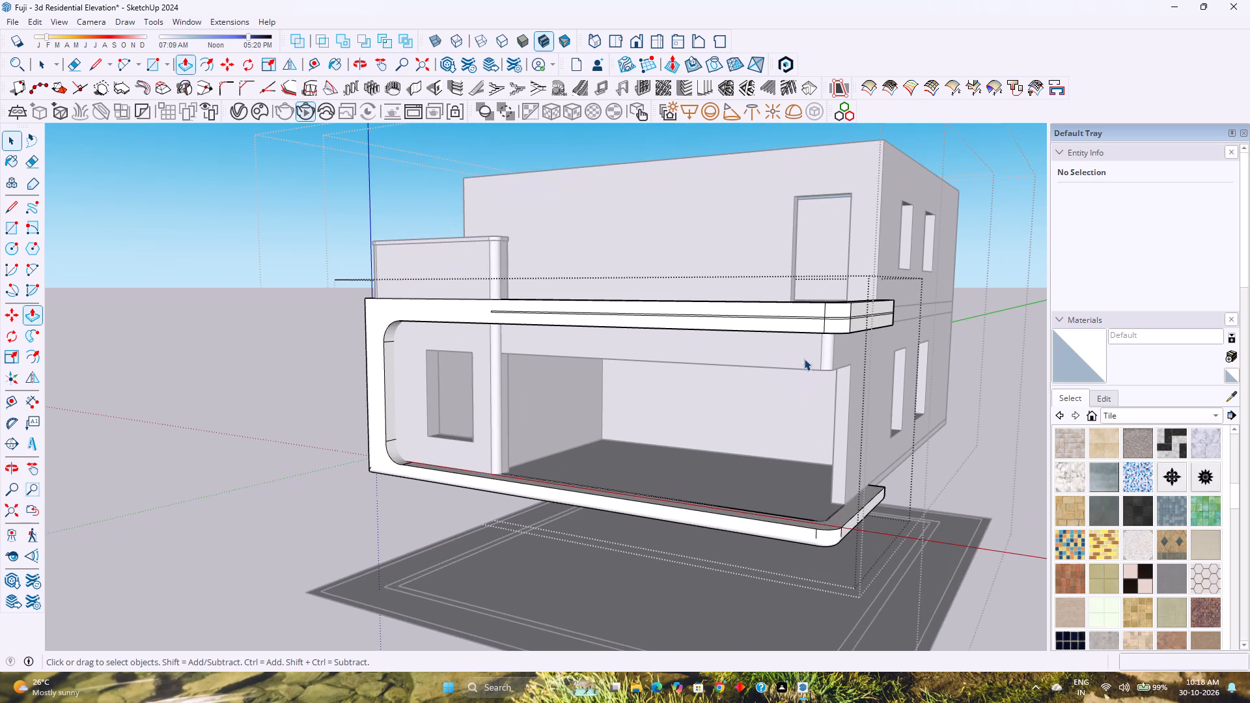
scroll(833, 316, "up", 11)
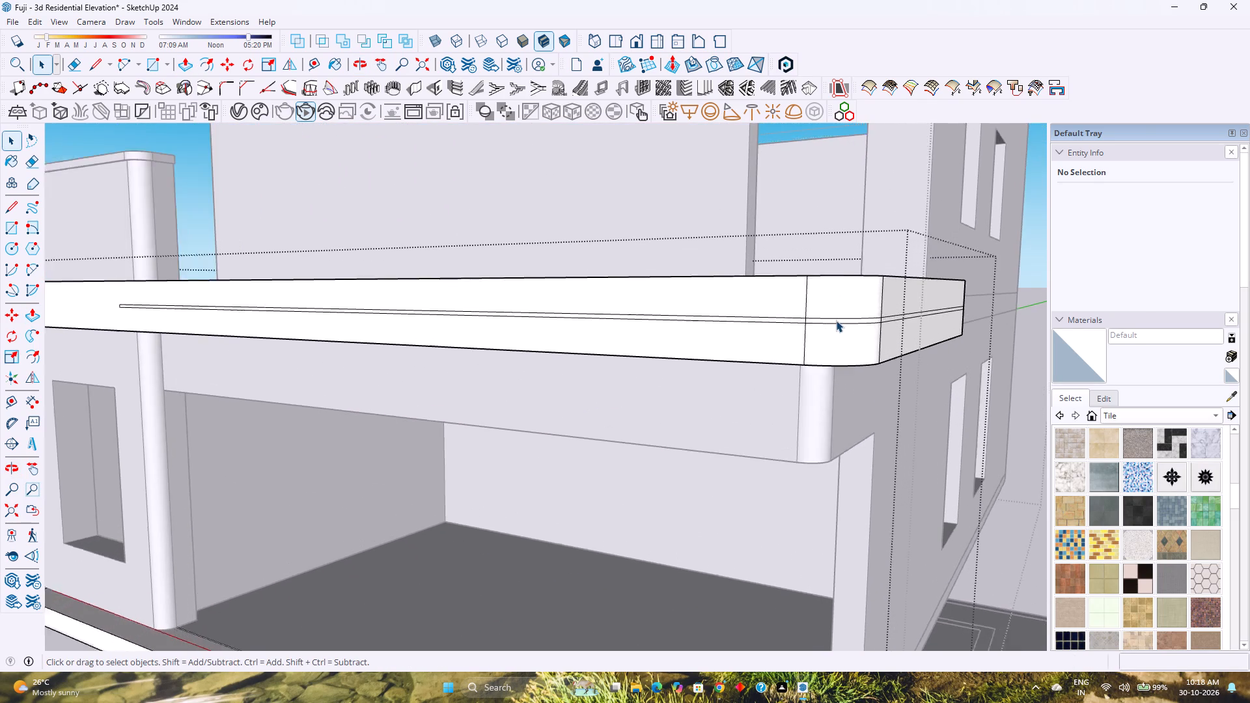
scroll(836, 320, "up", 4)
double_click(835, 320)
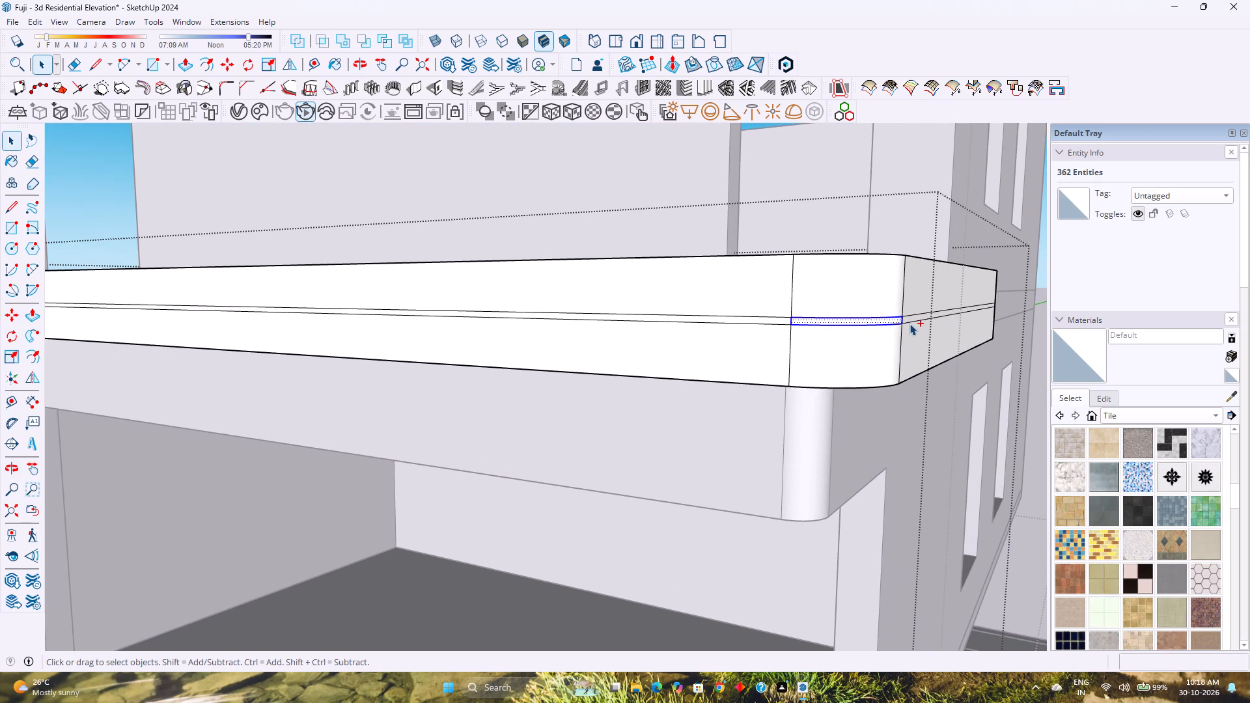
double_click(911, 318, "ctrl")
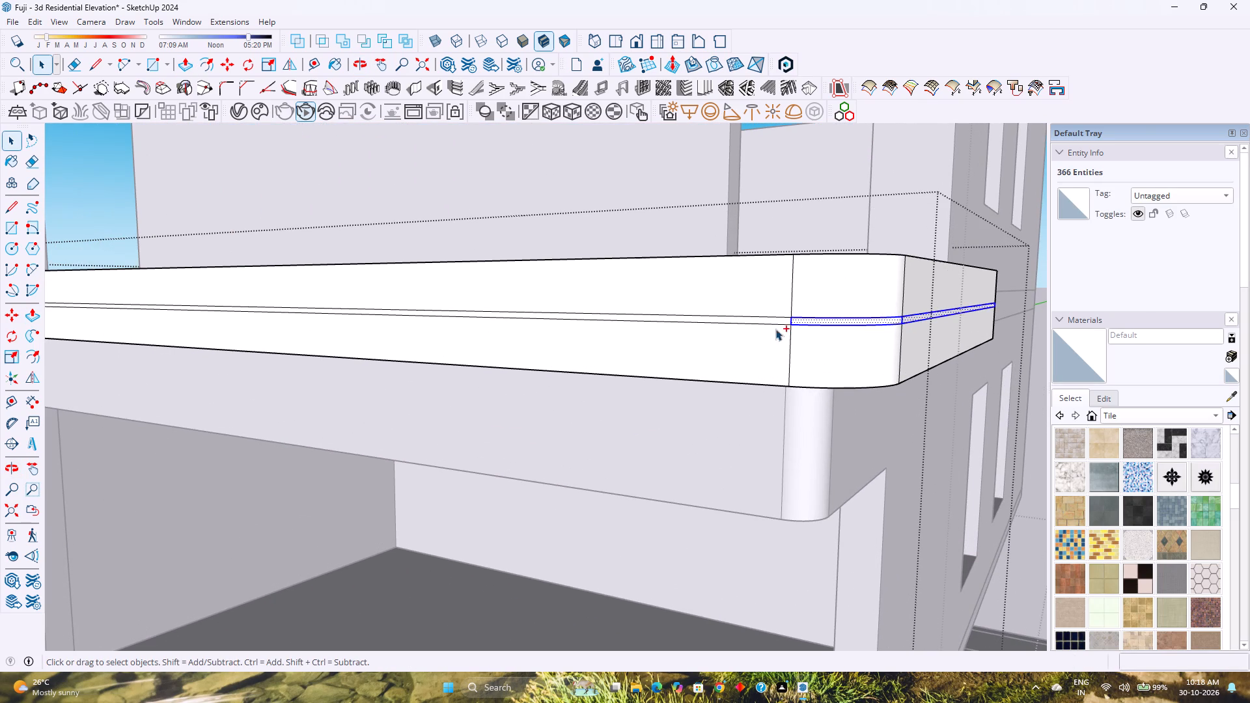
double_click(773, 320, "ctrl")
right_click(773, 320)
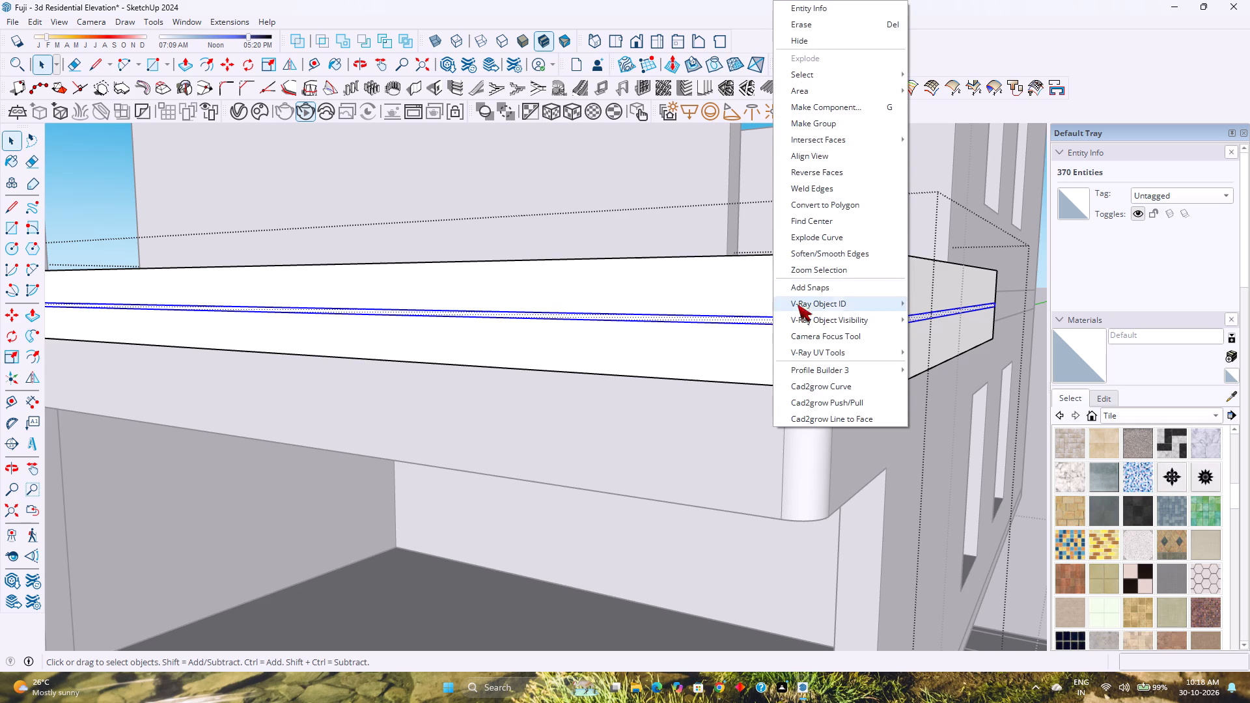
left_click(805, 124)
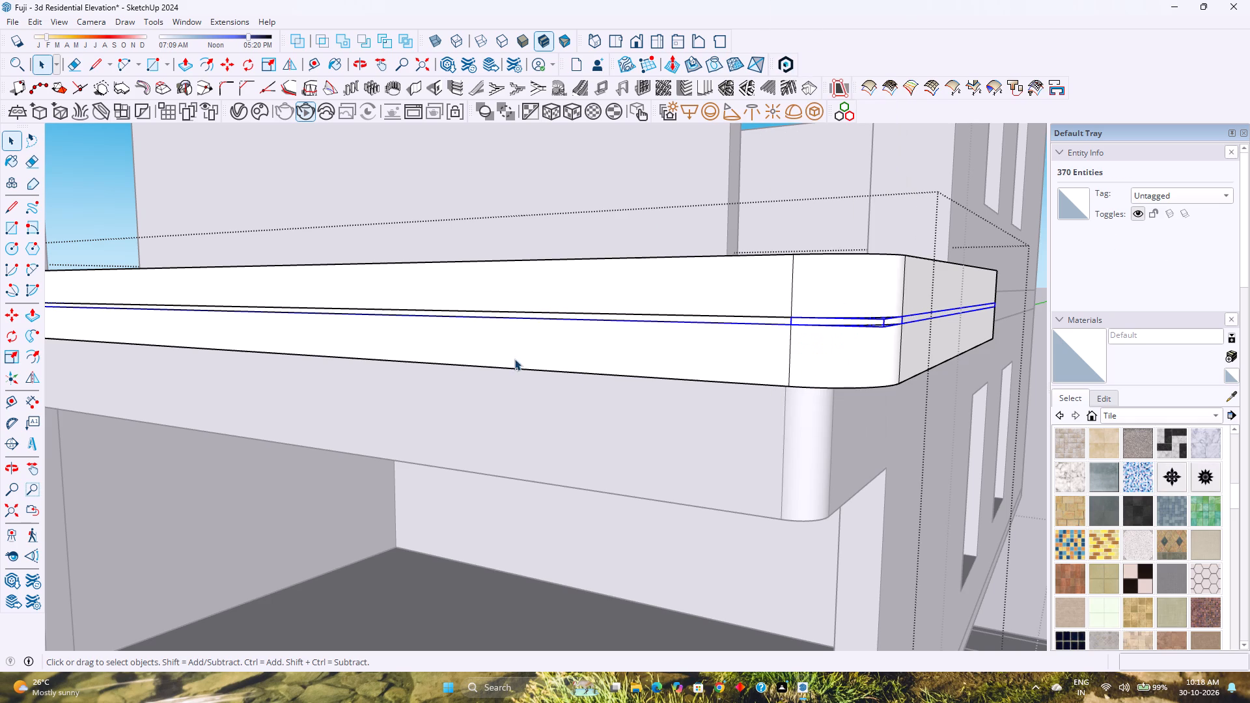
scroll(611, 405, "down", 11)
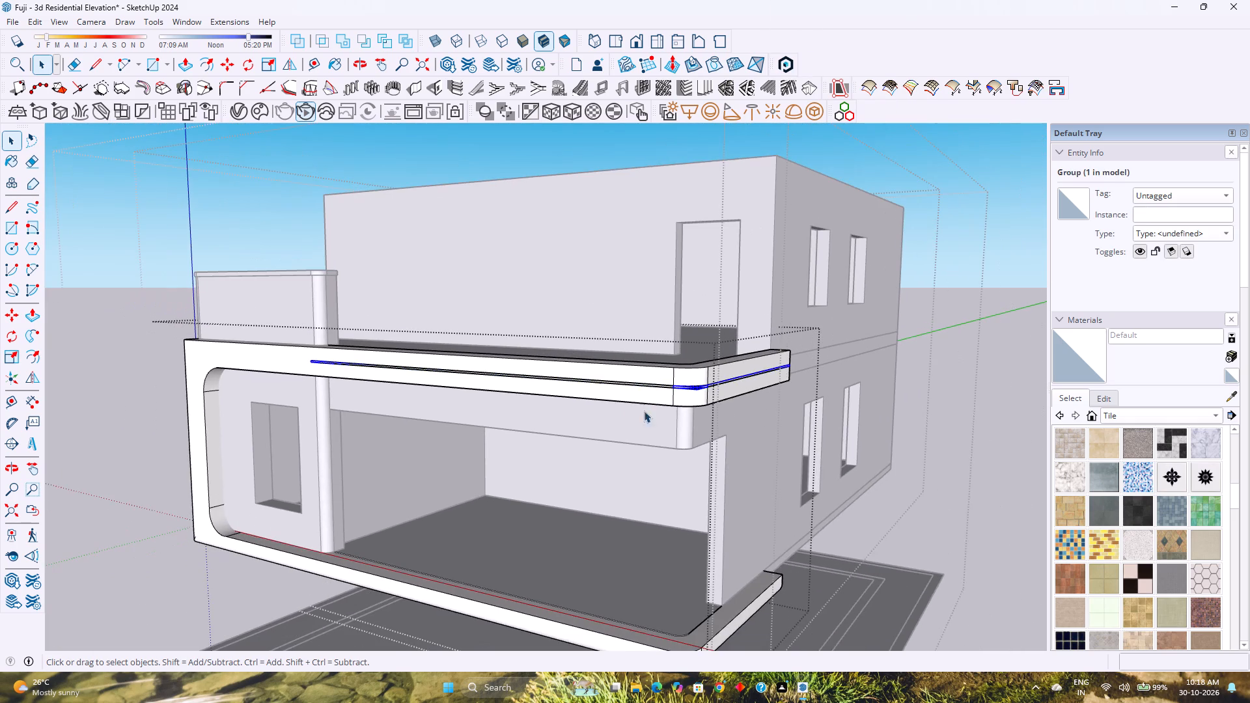
middle_click_drag(676, 402, 447, 427)
middle_click_drag(444, 427, 438, 427)
middle_click(432, 427)
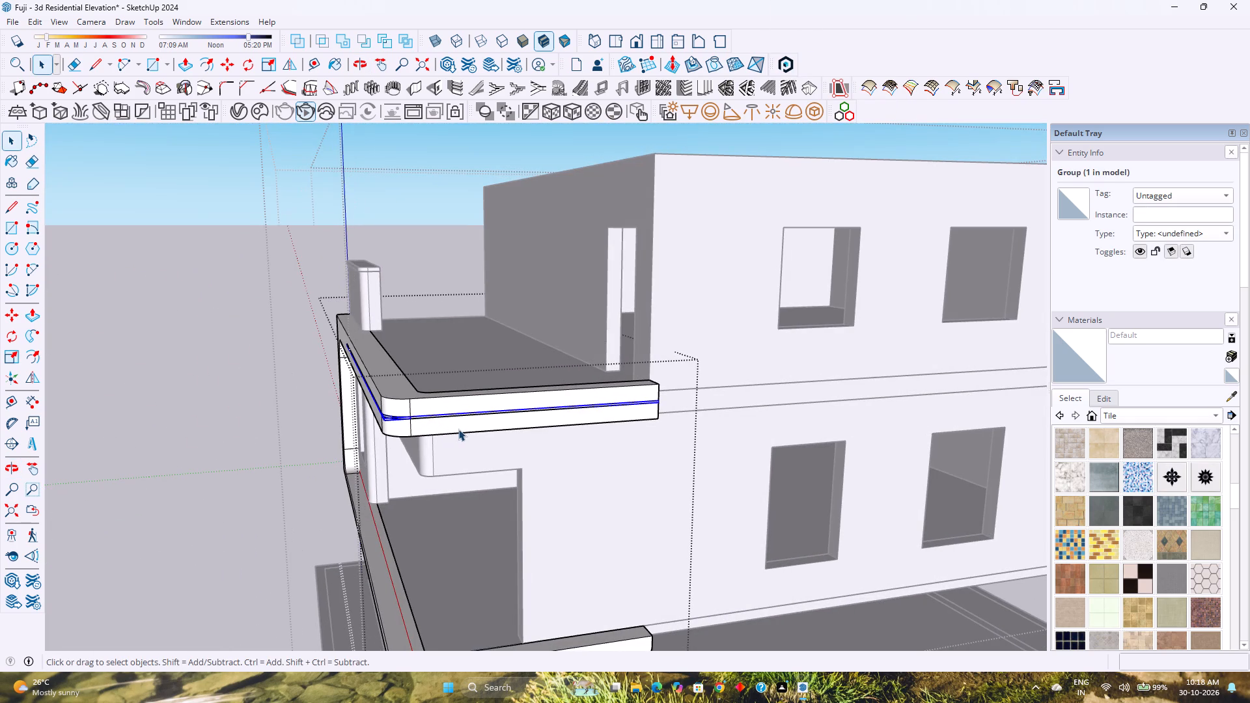
key("Escape")
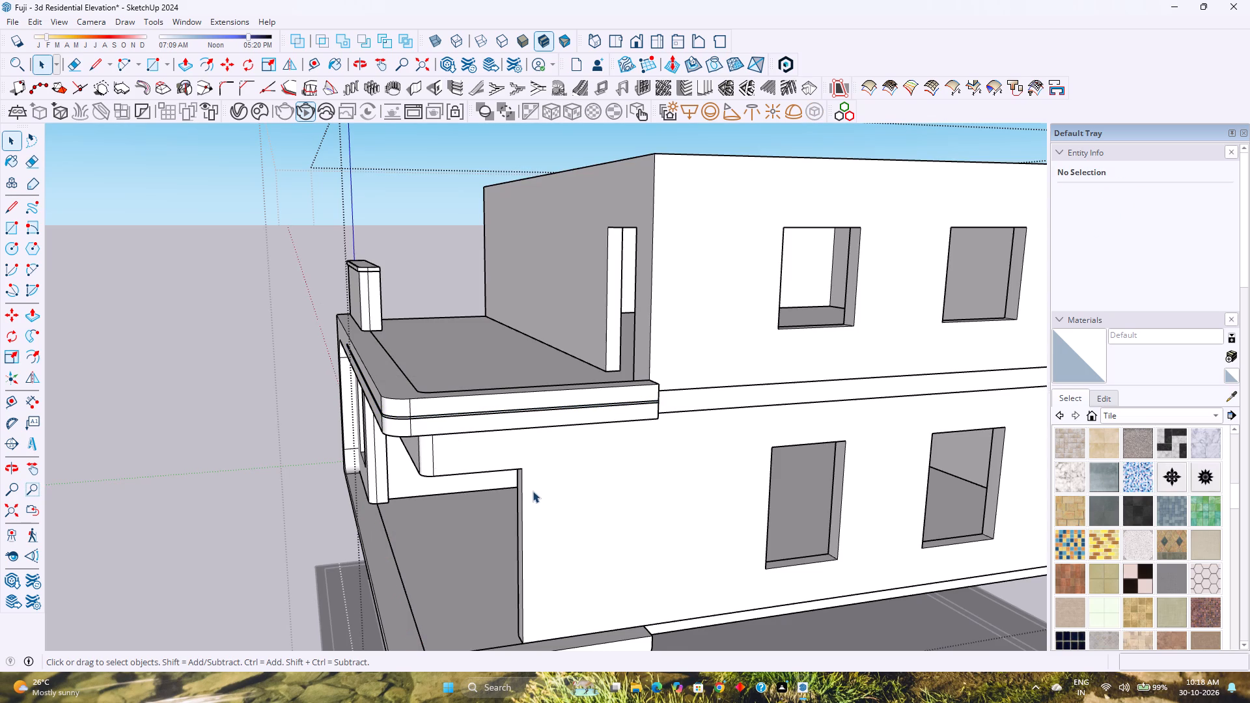
Examine the whole house and its wraparound frame from the front corner.
scroll(533, 491, "down", 5)
middle_click_drag(535, 491, 771, 400)
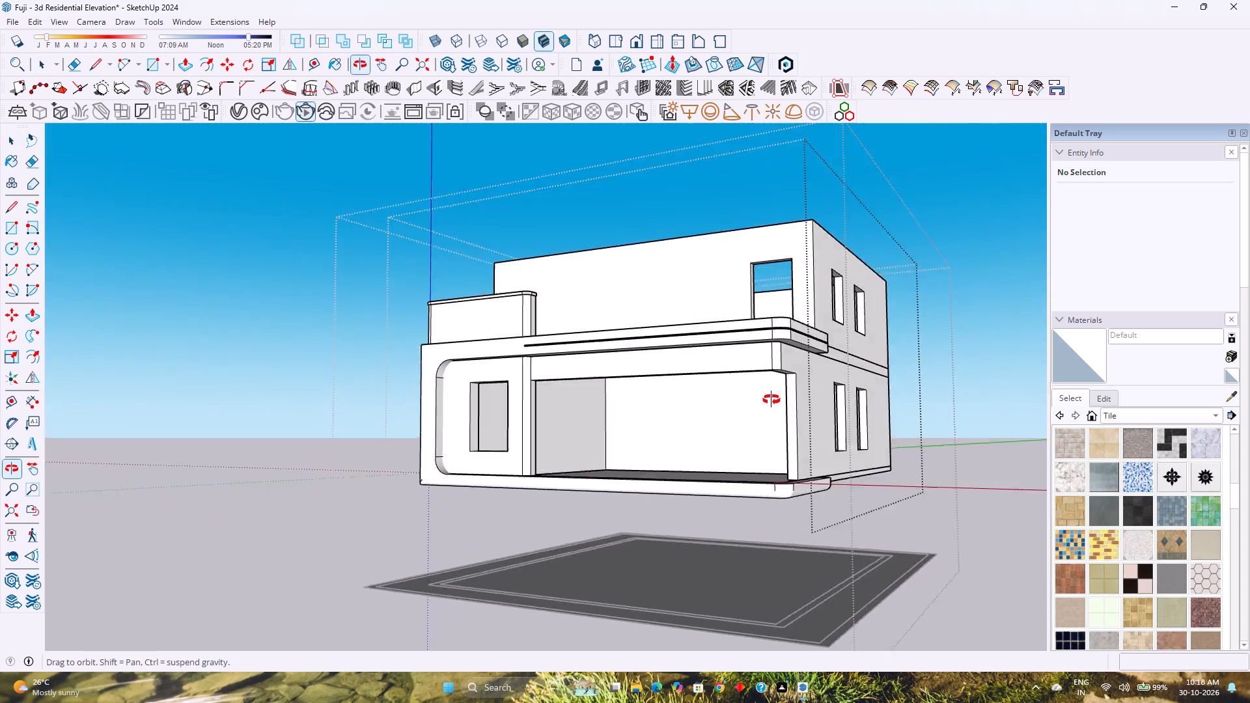
middle_click_drag(771, 400, 754, 396)
middle_click(754, 396)
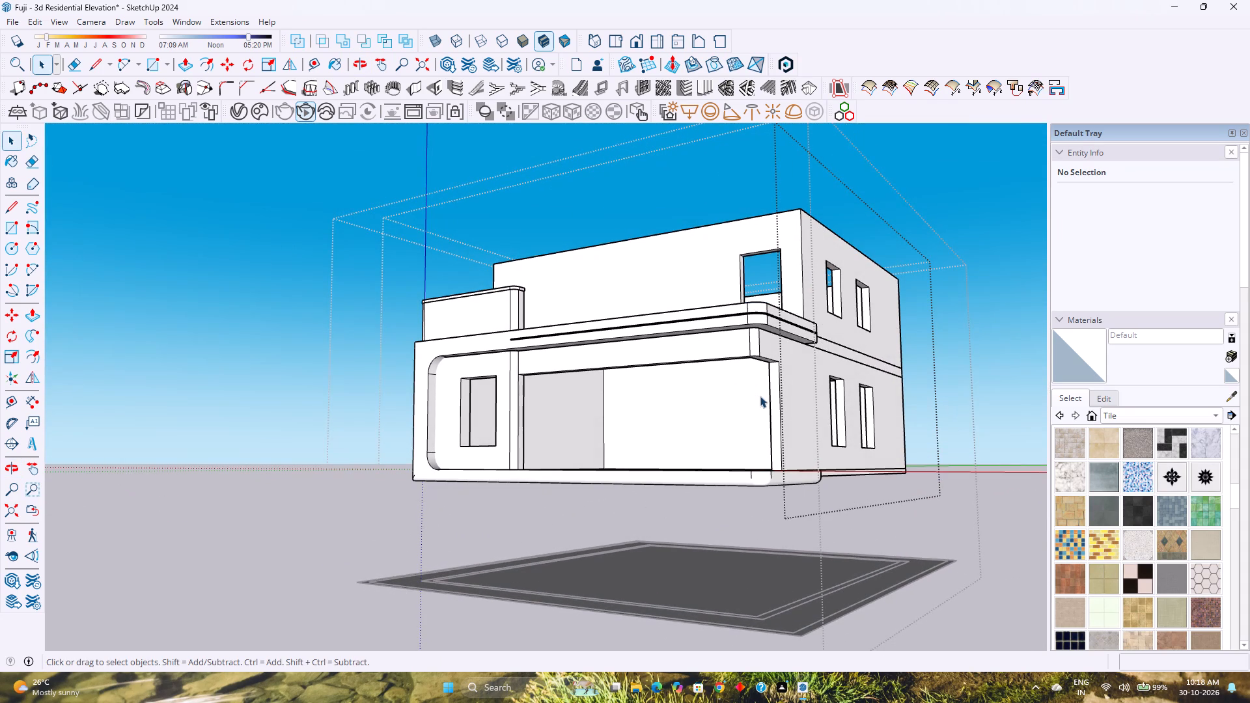
middle_click_drag(769, 391, 750, 402)
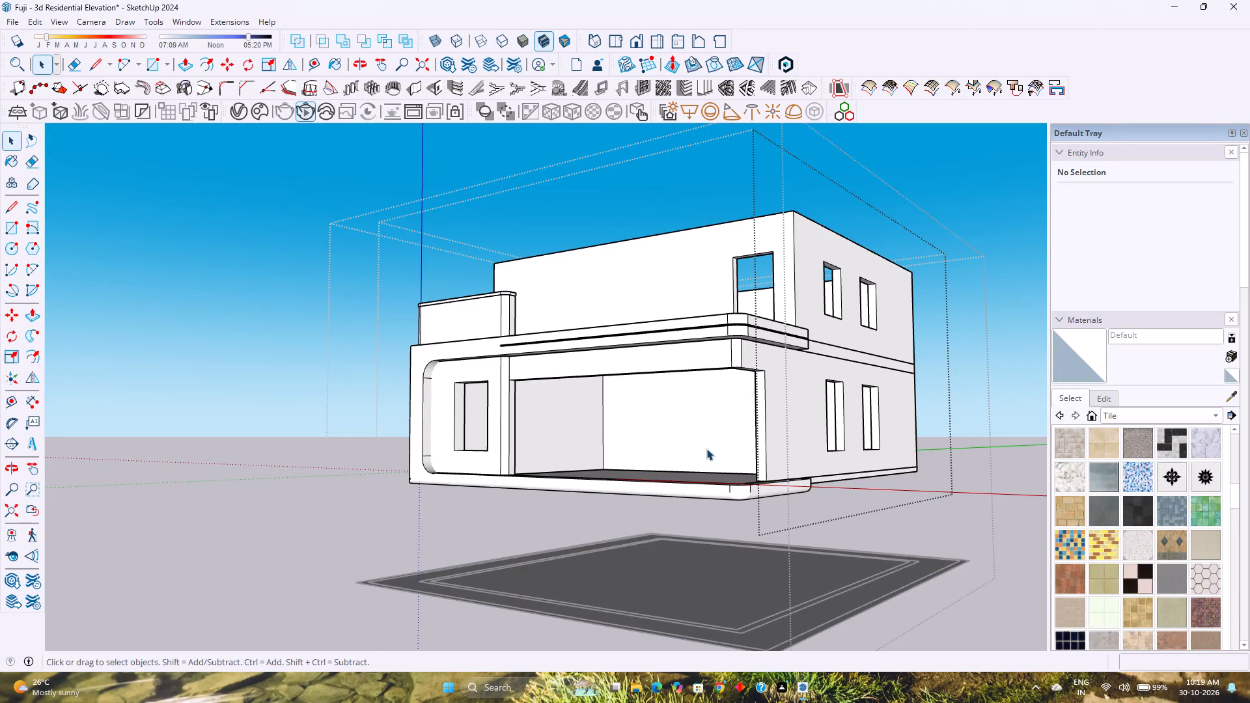
scroll(817, 455, "down", 2)
scroll(818, 458, "up", 1)
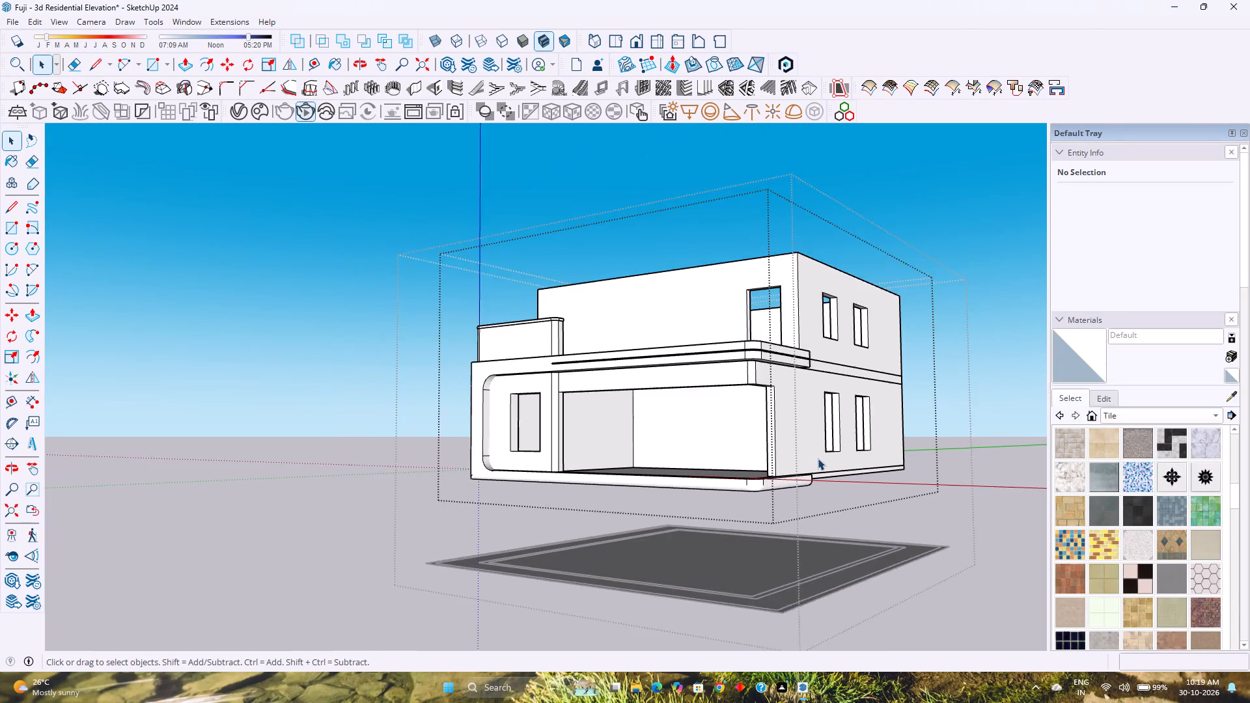
scroll(818, 458, "up", 1)
scroll(818, 458, "down", 2)
scroll(818, 458, "up", 2)
scroll(818, 458, "down", 2)
scroll(818, 458, "up", 1)
scroll(818, 458, "down", 2)
scroll(818, 458, "up", 3)
scroll(818, 458, "down", 1)
scroll(818, 458, "up", 3)
middle_click_drag(819, 460, 823, 527, "shift")
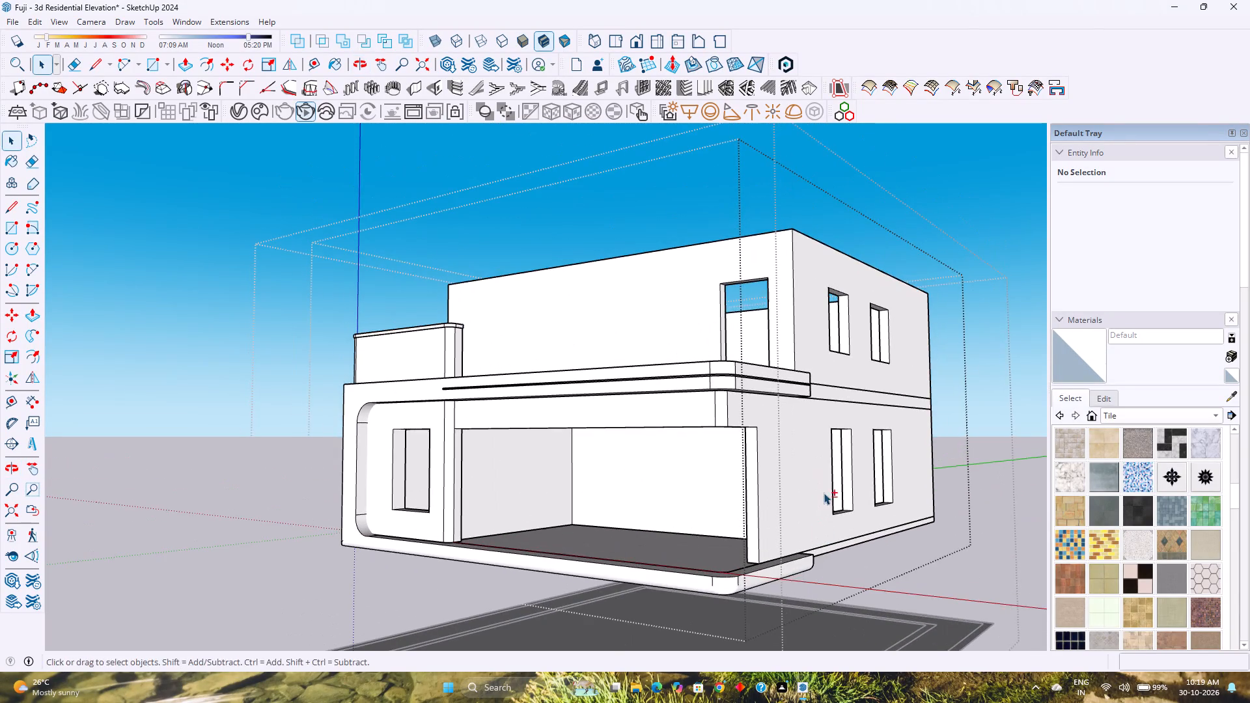
middle_click_drag(824, 493, 844, 461, "shift")
middle_click(844, 461, "shift")
scroll(834, 475, "up", 3)
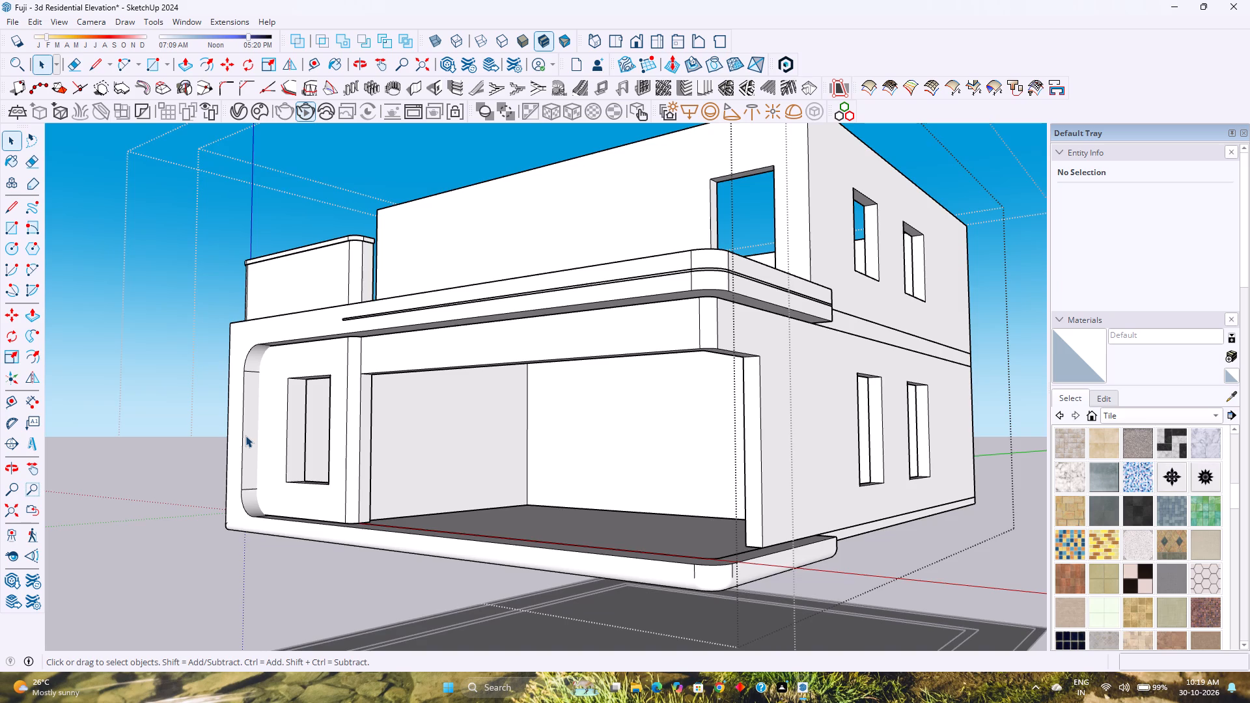
Examine the frame's lower corner at its closed end, where it meets the windowless side wall.
scroll(245, 435, "down", 2)
middle_click_drag(252, 435, 574, 463)
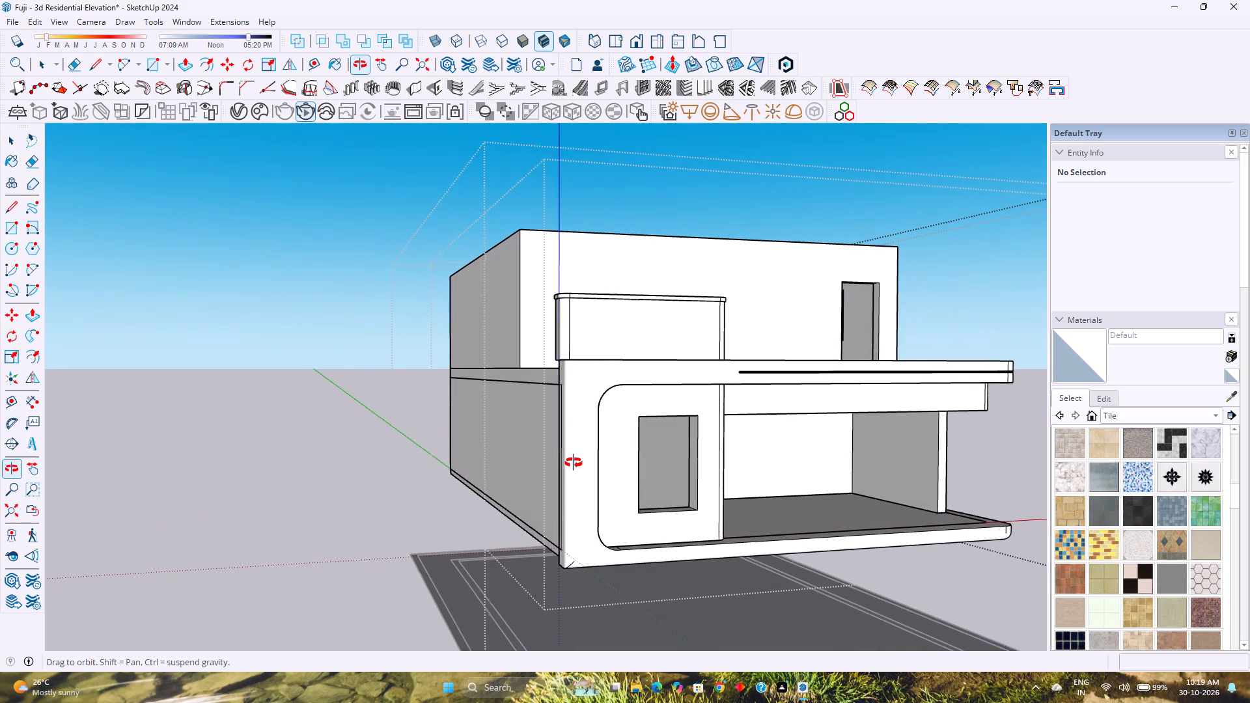
middle_click_drag(574, 463, 576, 462)
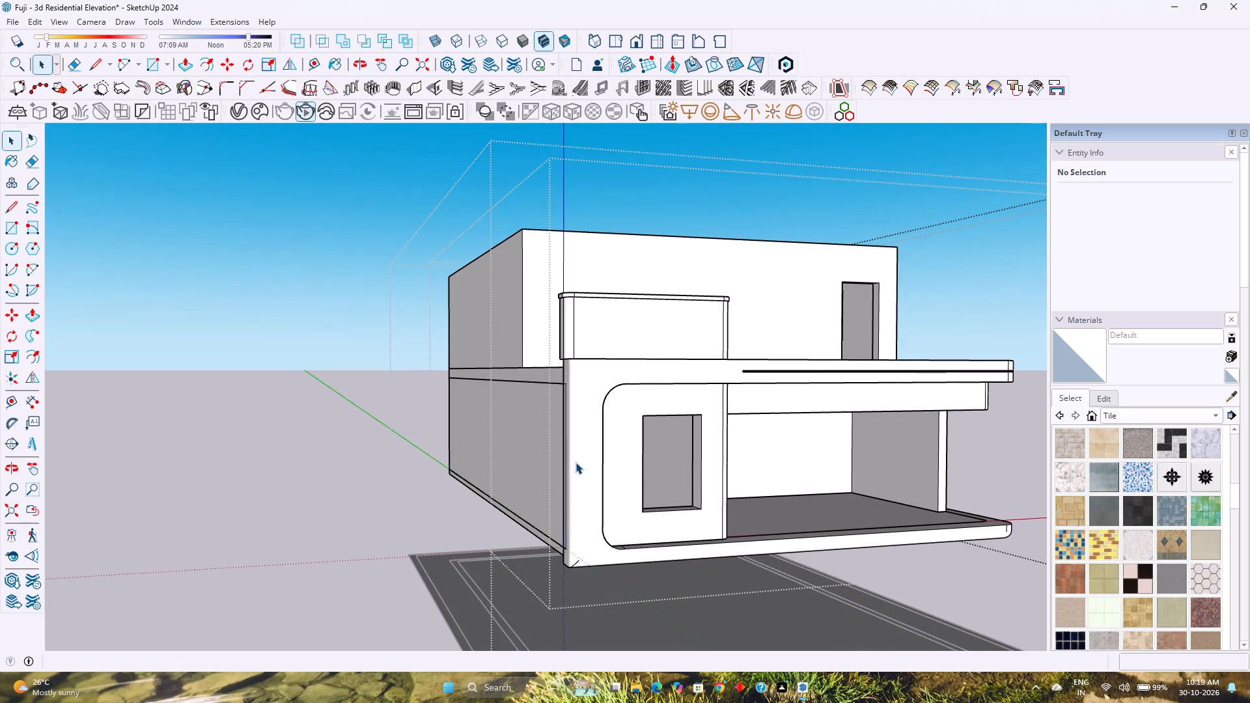
scroll(575, 583, "up", 11)
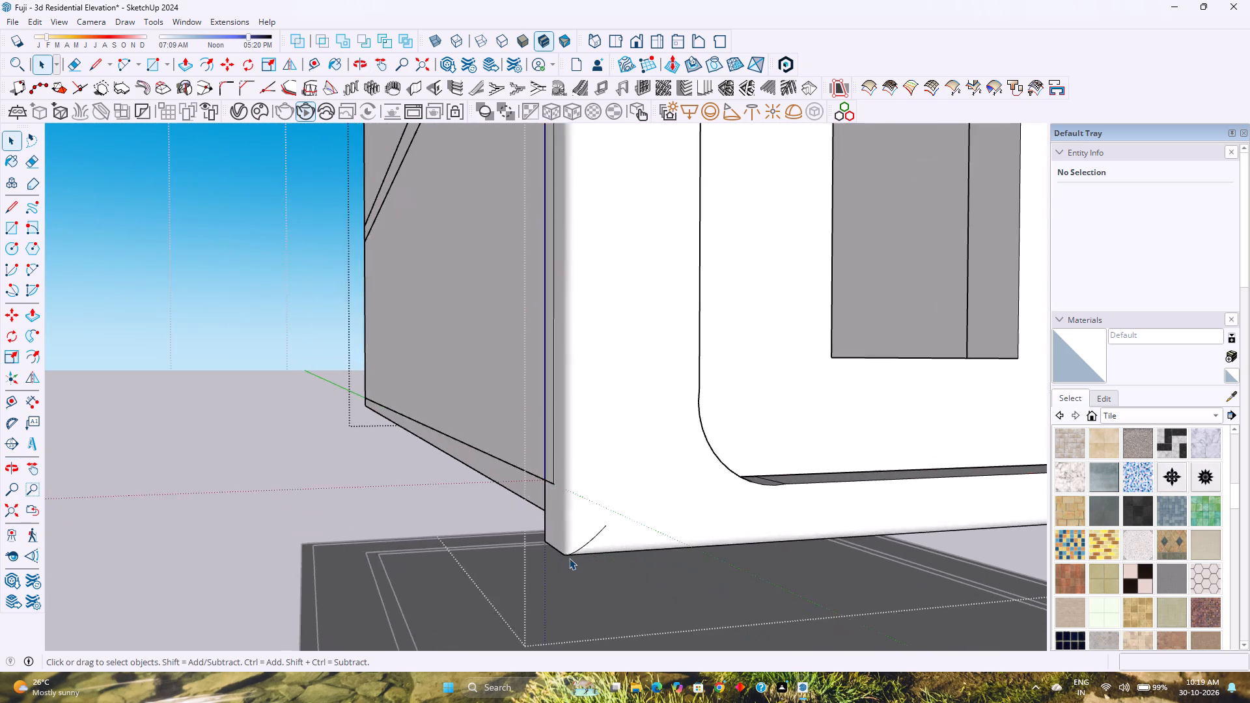
scroll(569, 558, "up", 7)
scroll(569, 558, "down", 5)
middle_click_drag(562, 553, 558, 541)
scroll(557, 539, "down", 1)
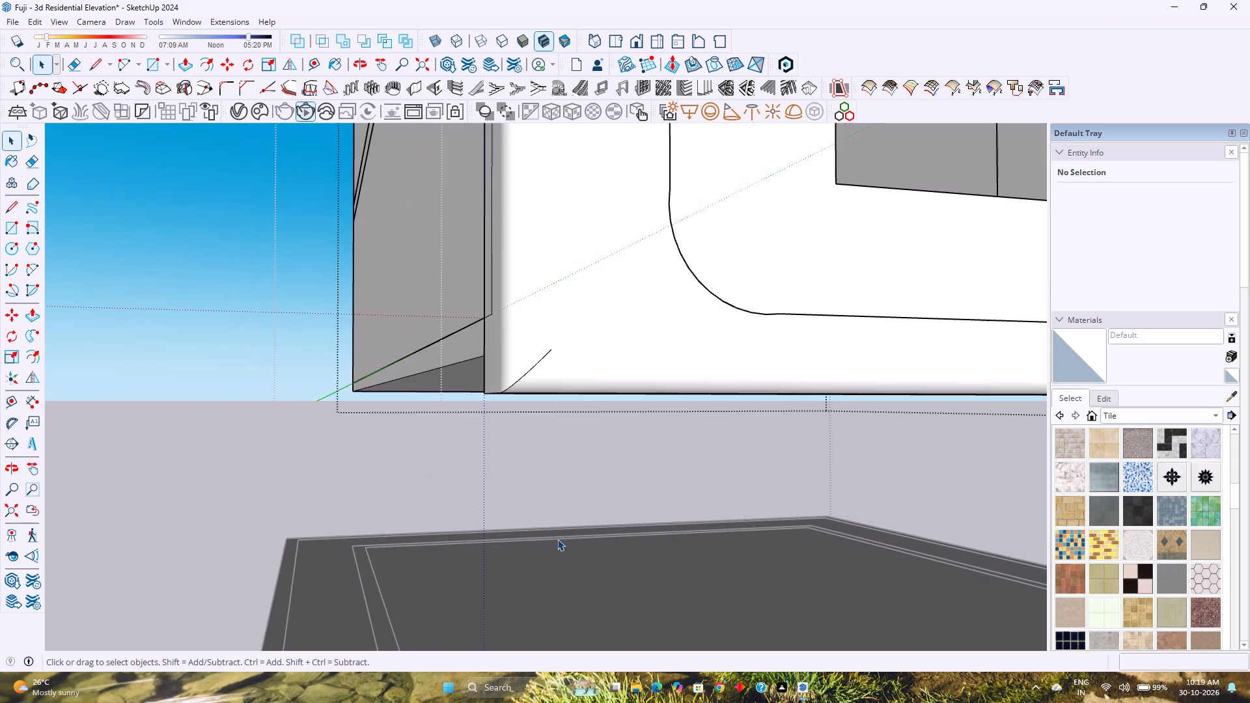
Examine the house's side walls, upper floor, terrace and front frame from all around.
scroll(557, 539, "down", 3)
middle_click_drag(580, 534, 683, 576)
scroll(682, 575, "down", 2)
middle_click_drag(732, 530, 544, 509)
scroll(544, 509, "down", 2)
middle_click_drag(537, 509, 710, 570)
middle_click(710, 570)
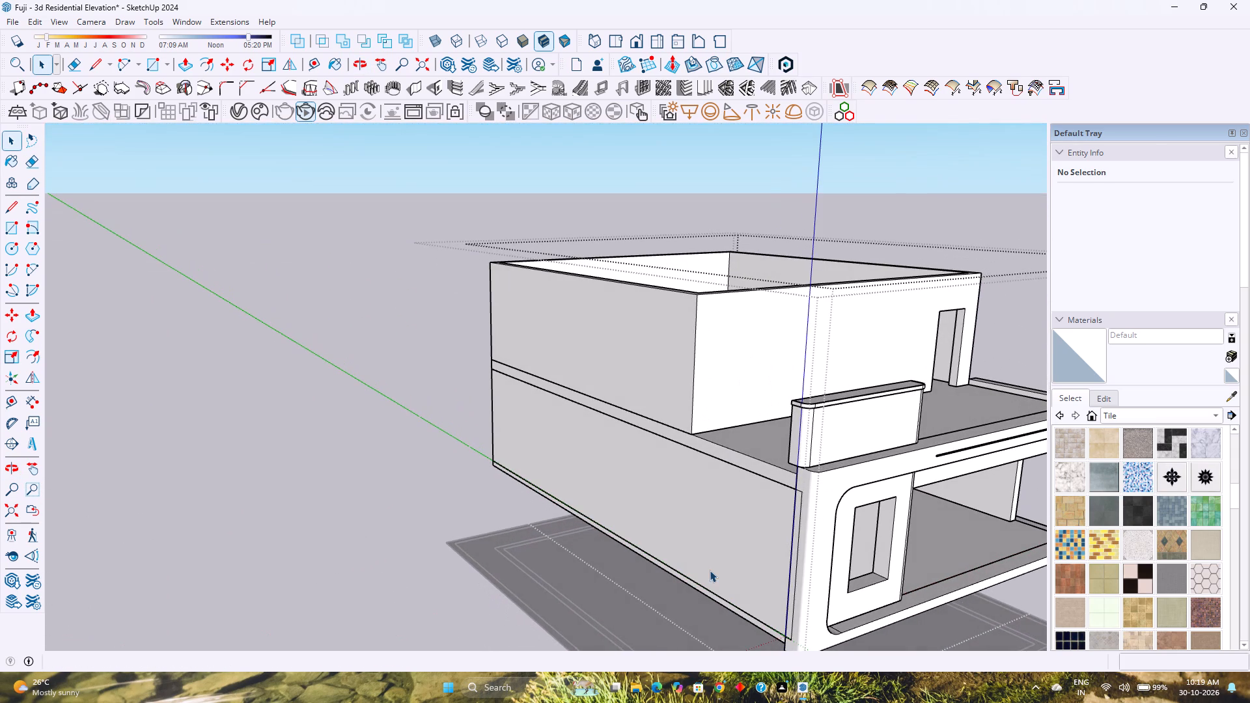
middle_click_drag(710, 562, 585, 512, "shift")
middle_click_drag(606, 518, 773, 542)
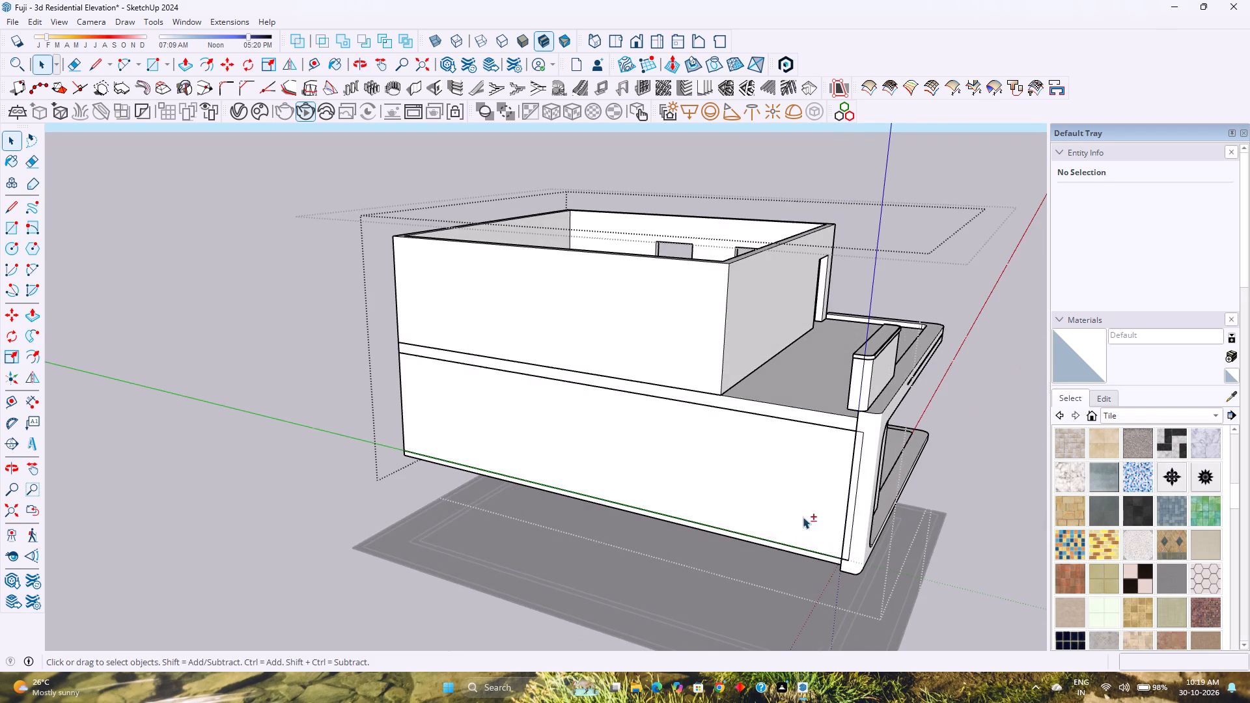
middle_click_drag(805, 512, 717, 525, "shift")
middle_click_drag(713, 528, 684, 623)
middle_click_drag(771, 518, 687, 575)
middle_click_drag(765, 531, 587, 454)
middle_click_drag(764, 536, 572, 522)
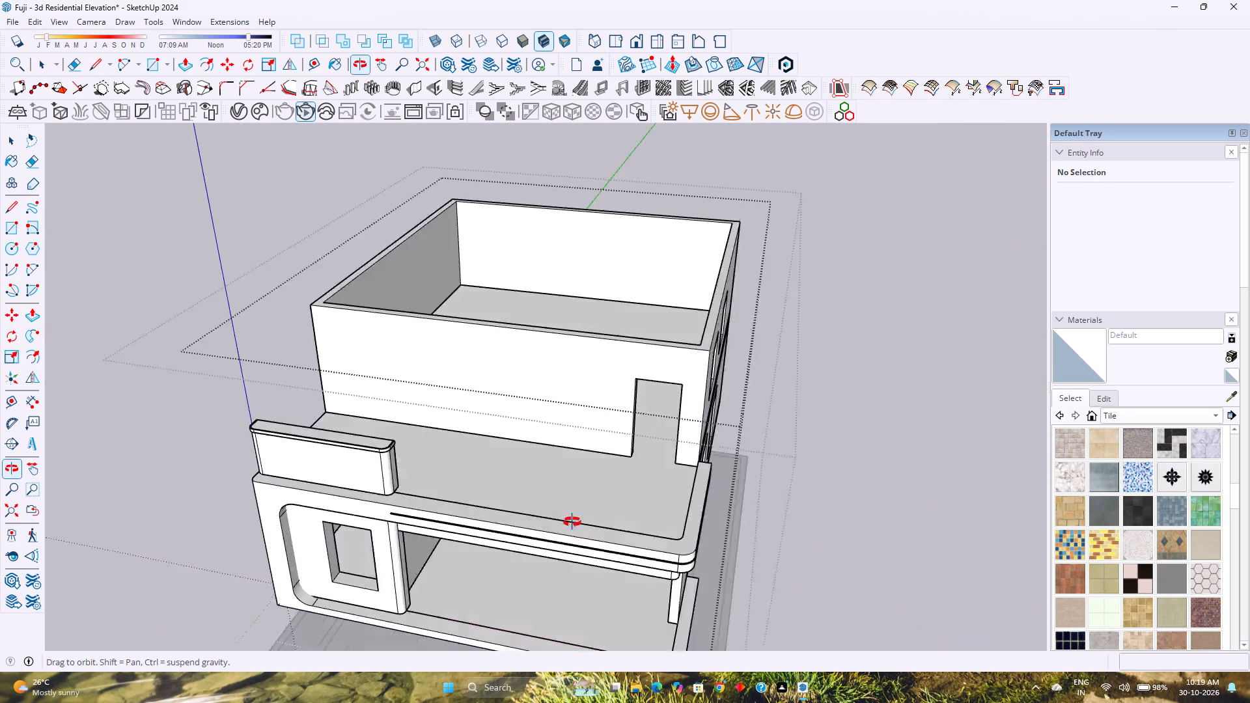
middle_click_drag(572, 522, 261, 488)
middle_click(261, 489)
middle_click_drag(270, 489, 382, 551, "shift")
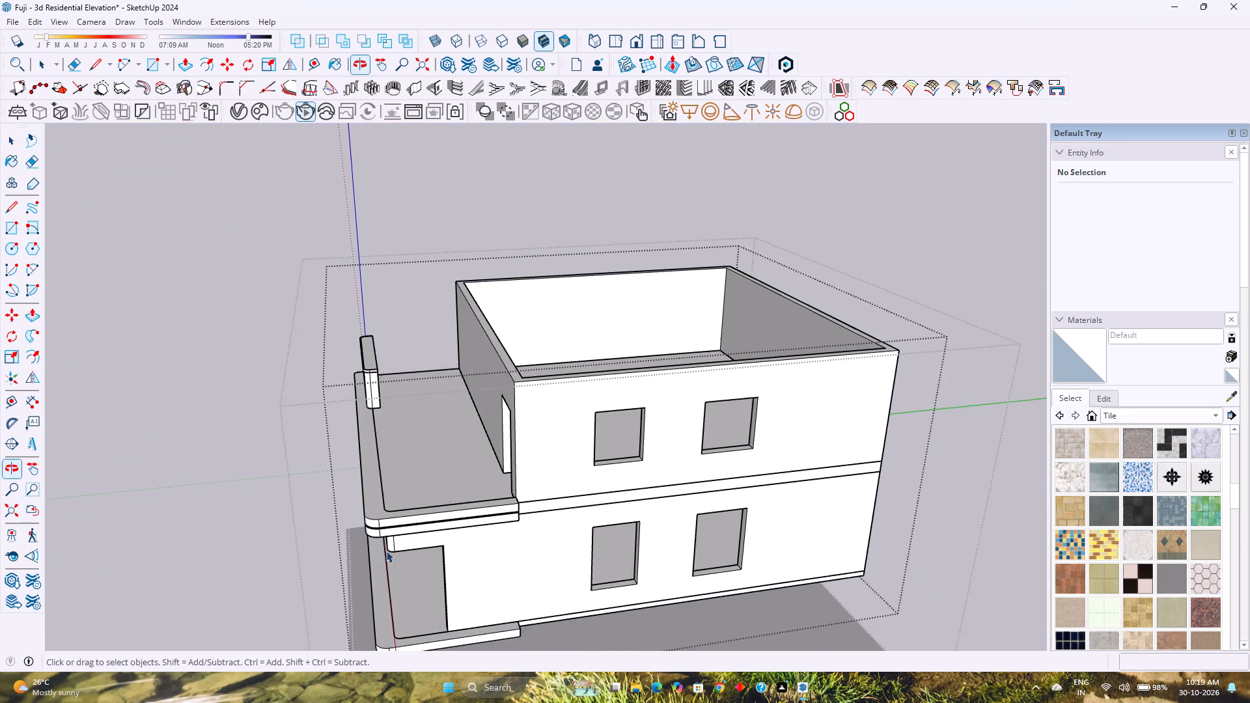
middle_click_drag(393, 544, 443, 476)
middle_click_drag(429, 500, 397, 531, "shift")
middle_click_drag(391, 531, 574, 462)
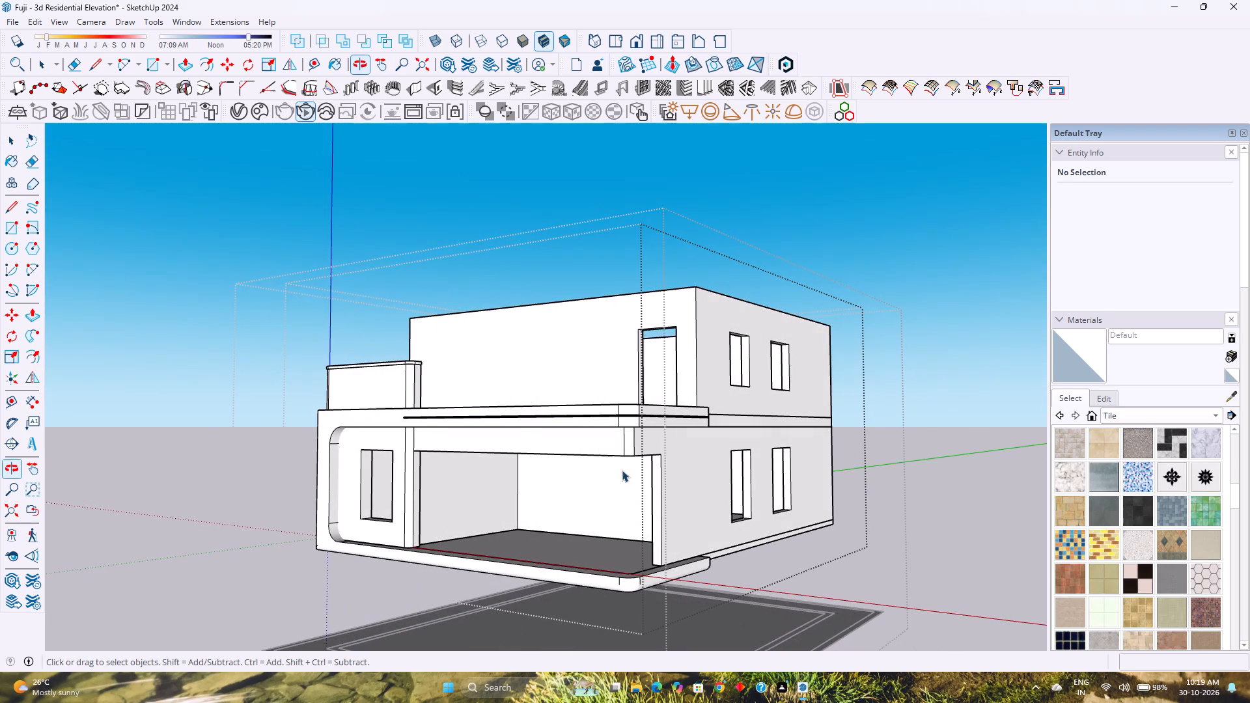
scroll(369, 482, "up", 2)
middle_click_drag(369, 482, 374, 485)
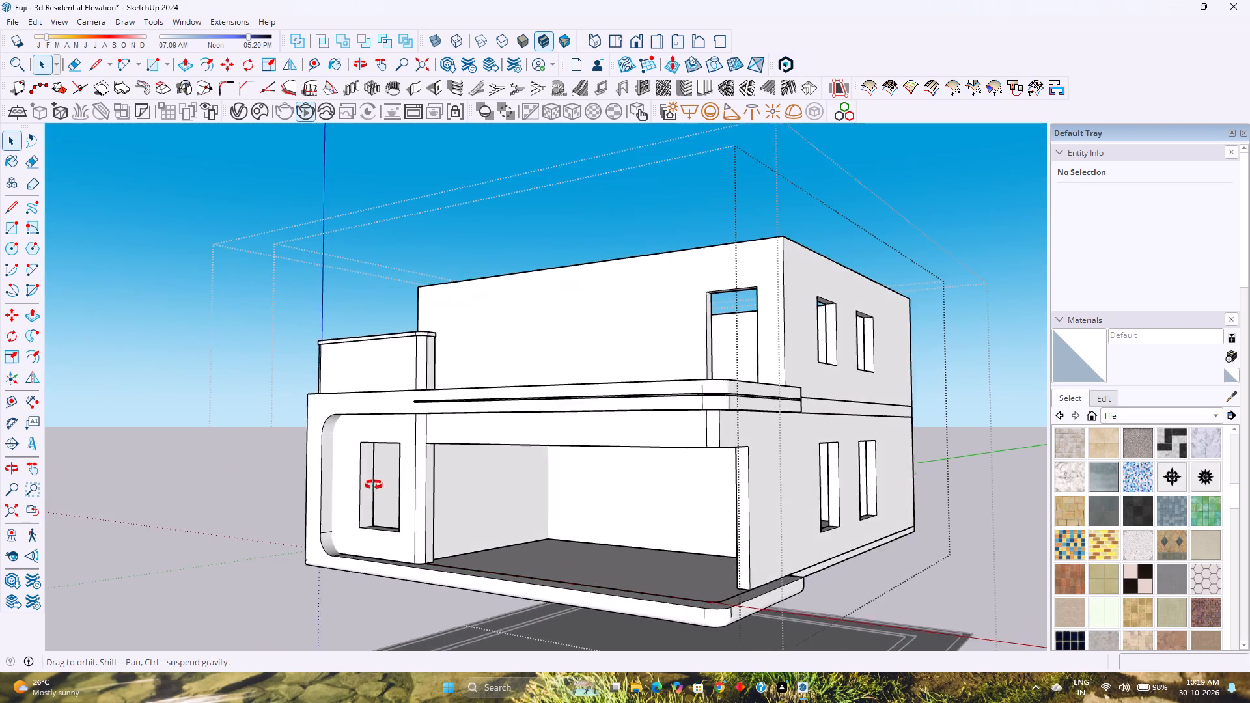
middle_click_drag(374, 485, 266, 585)
Inside the frame group, place a guide 21' from the upper side band's inner edge, through the front parapet's rounded-end base corner.
left_click(346, 471)
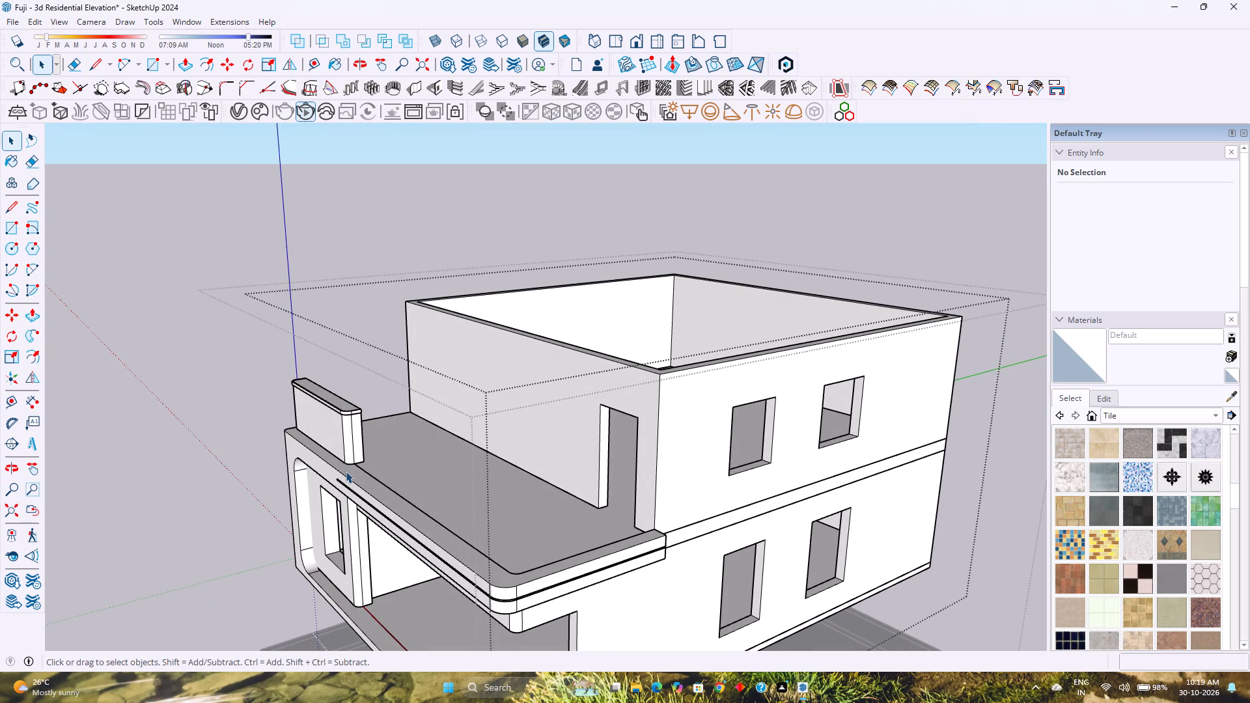
double_click(346, 471)
middle_click_drag(330, 471, 464, 508)
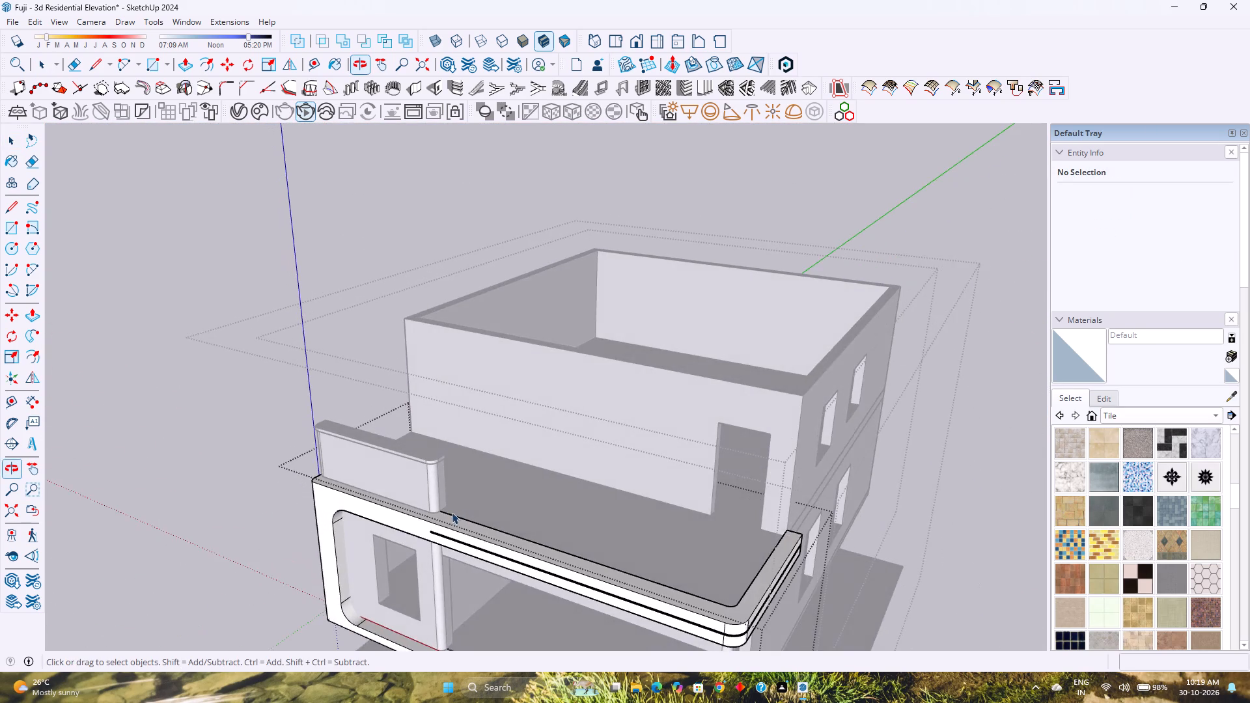
scroll(436, 523, "up", 6)
middle_click_drag(388, 523, 712, 484)
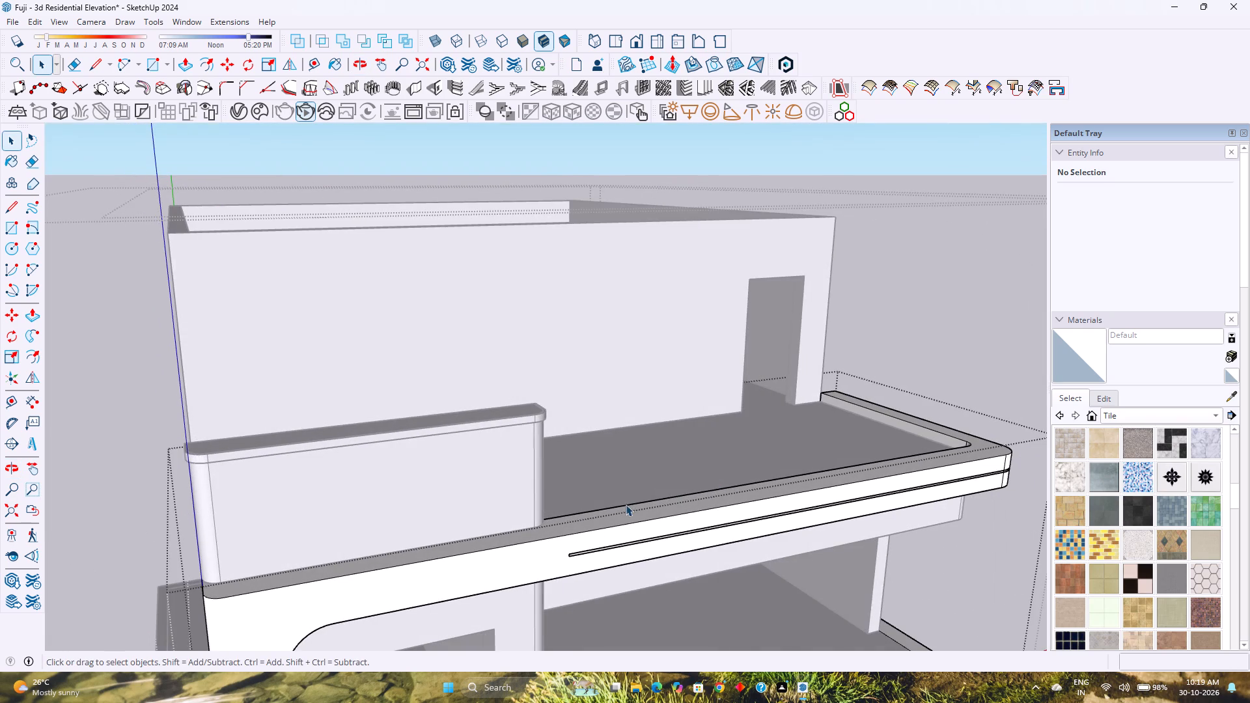
scroll(615, 502, "down", 6)
middle_click_drag(596, 514, 281, 593)
scroll(287, 512, "up", 3)
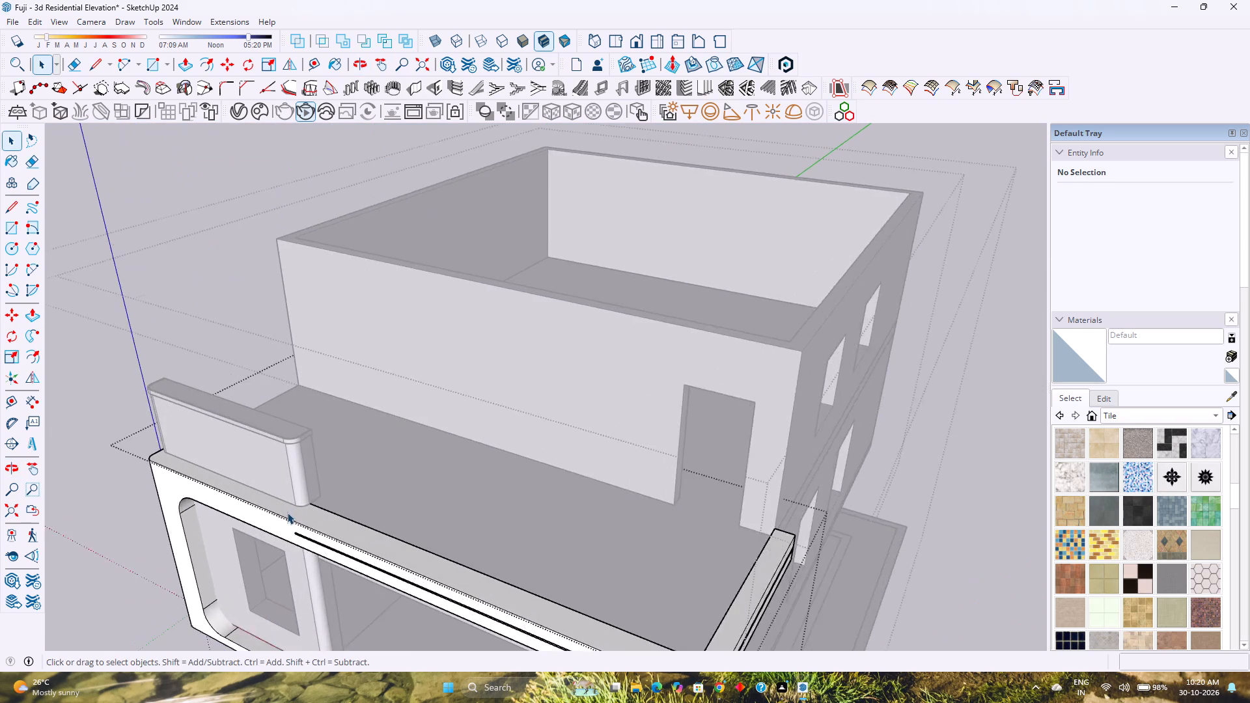
scroll(287, 512, "up", 5)
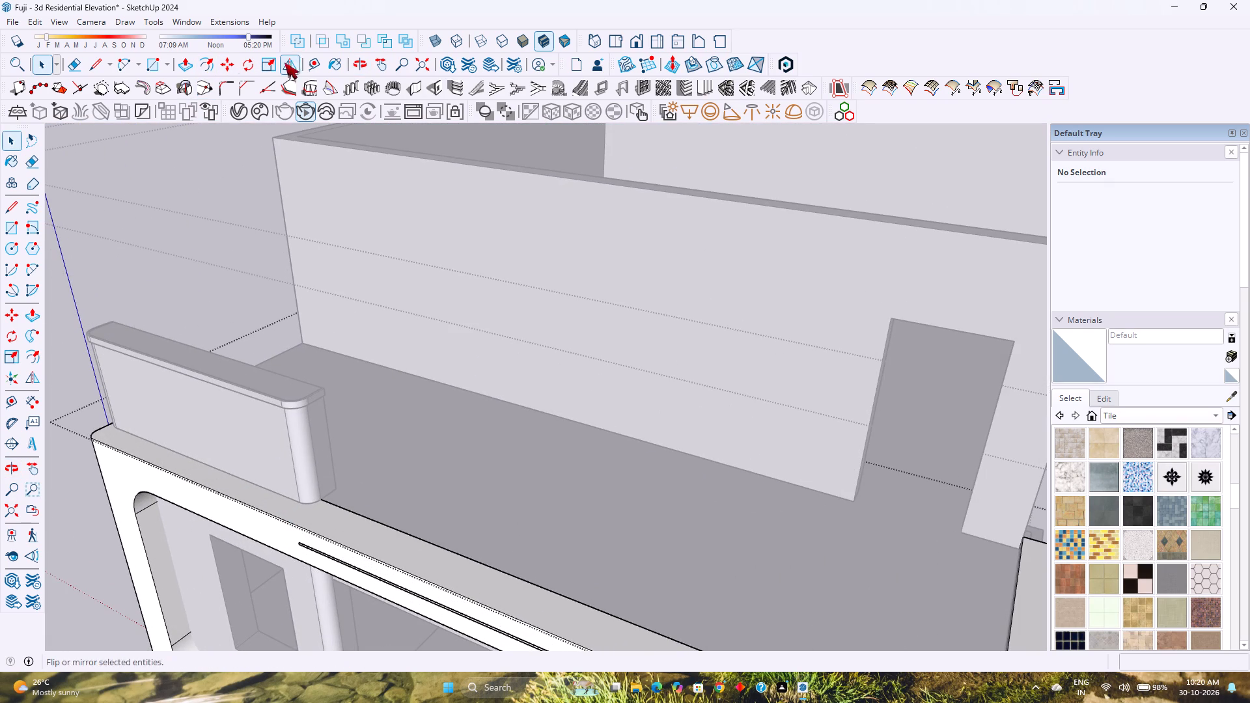
left_click(317, 63)
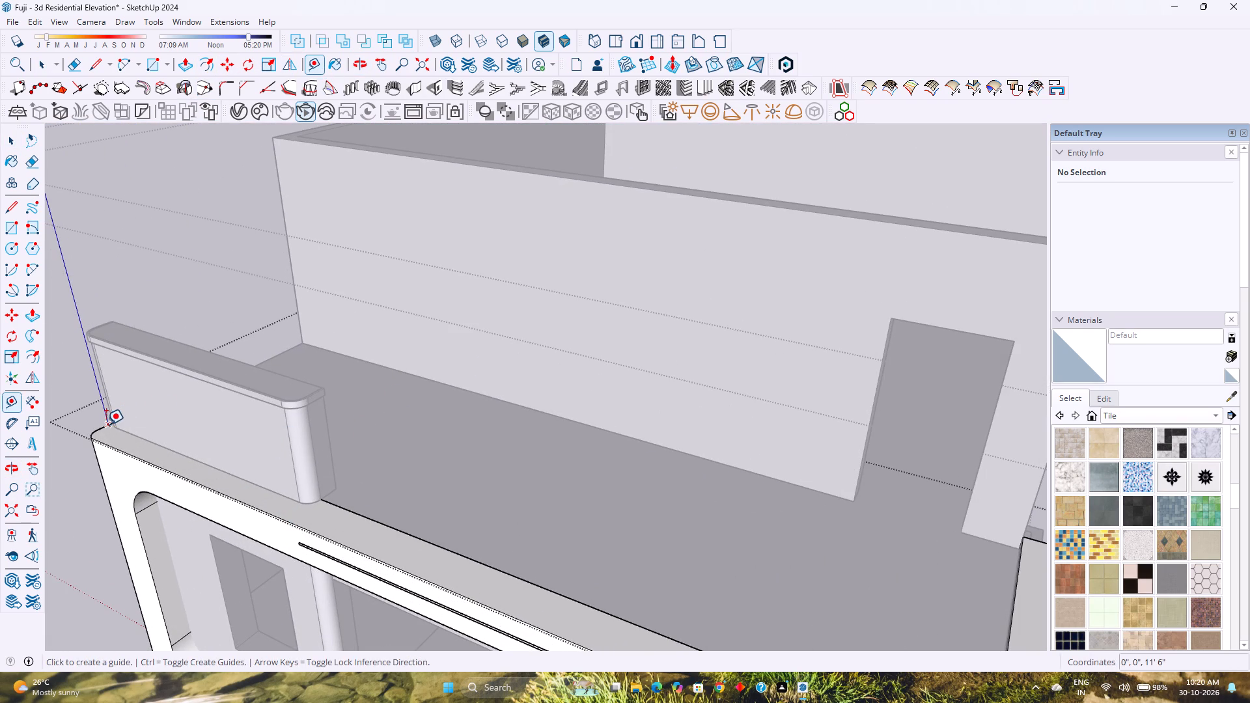
left_click(106, 424)
key("Escape")
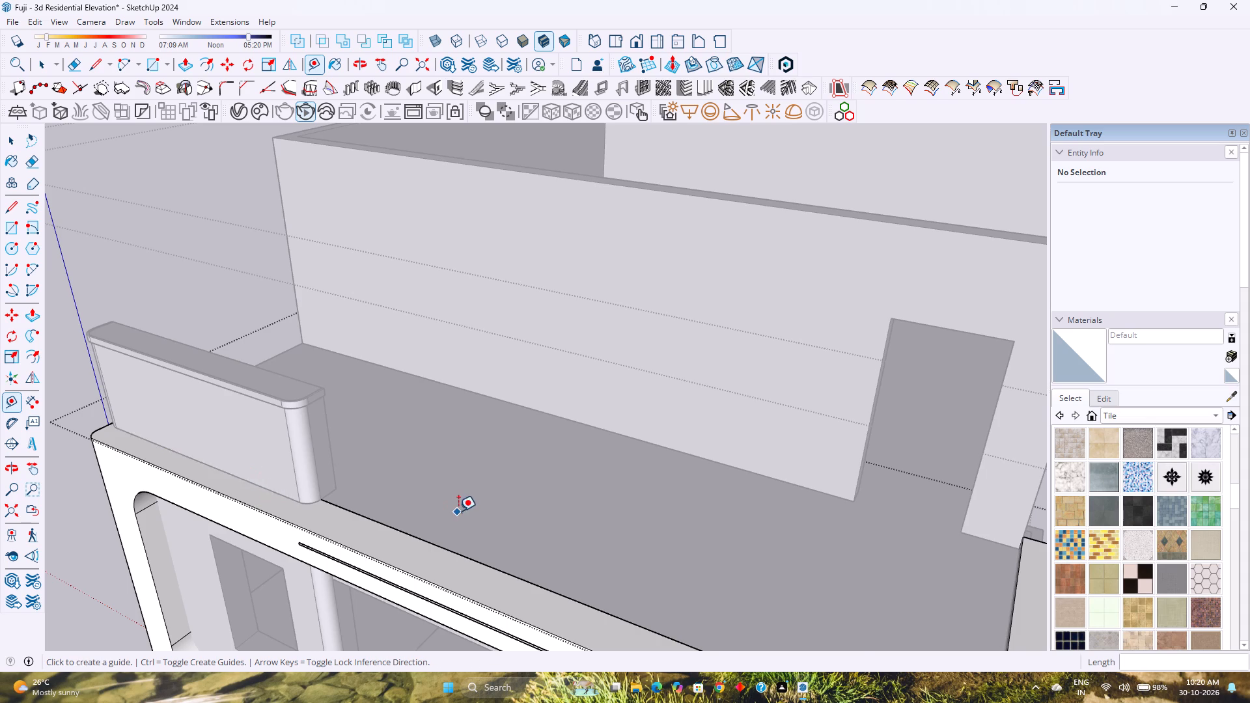
scroll(458, 510, "down", 3)
left_click(854, 598)
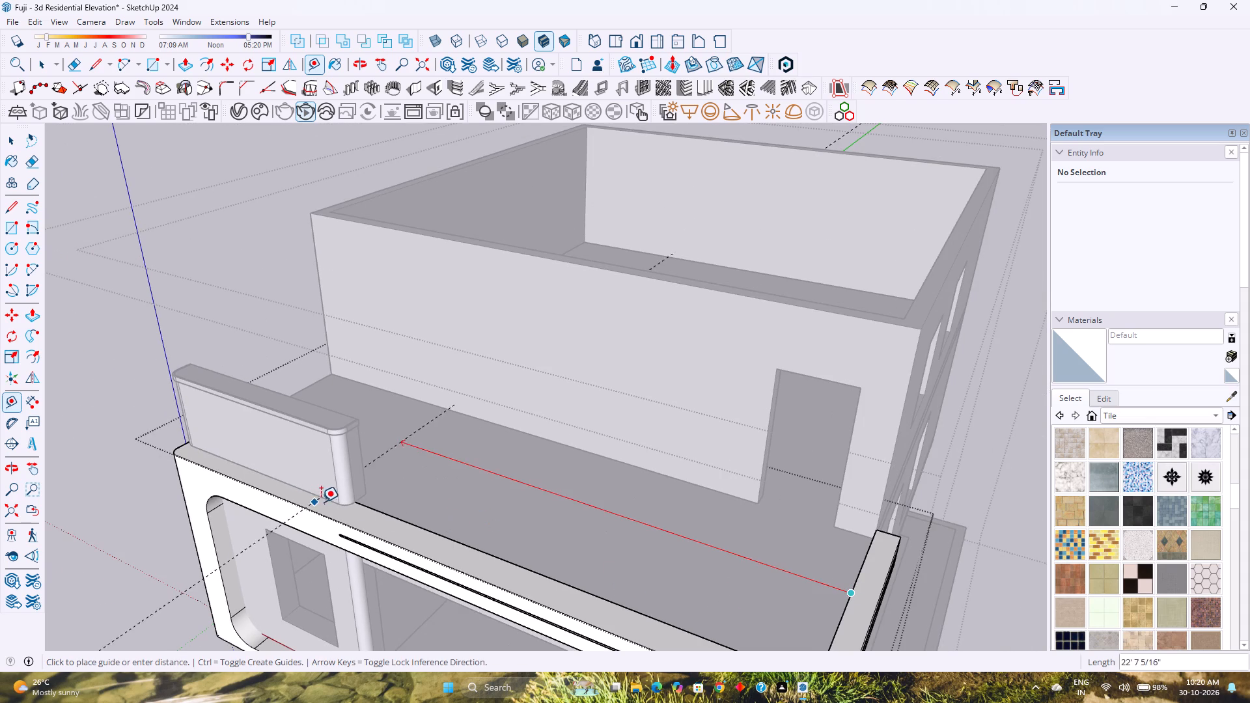
scroll(350, 506, "up", 15)
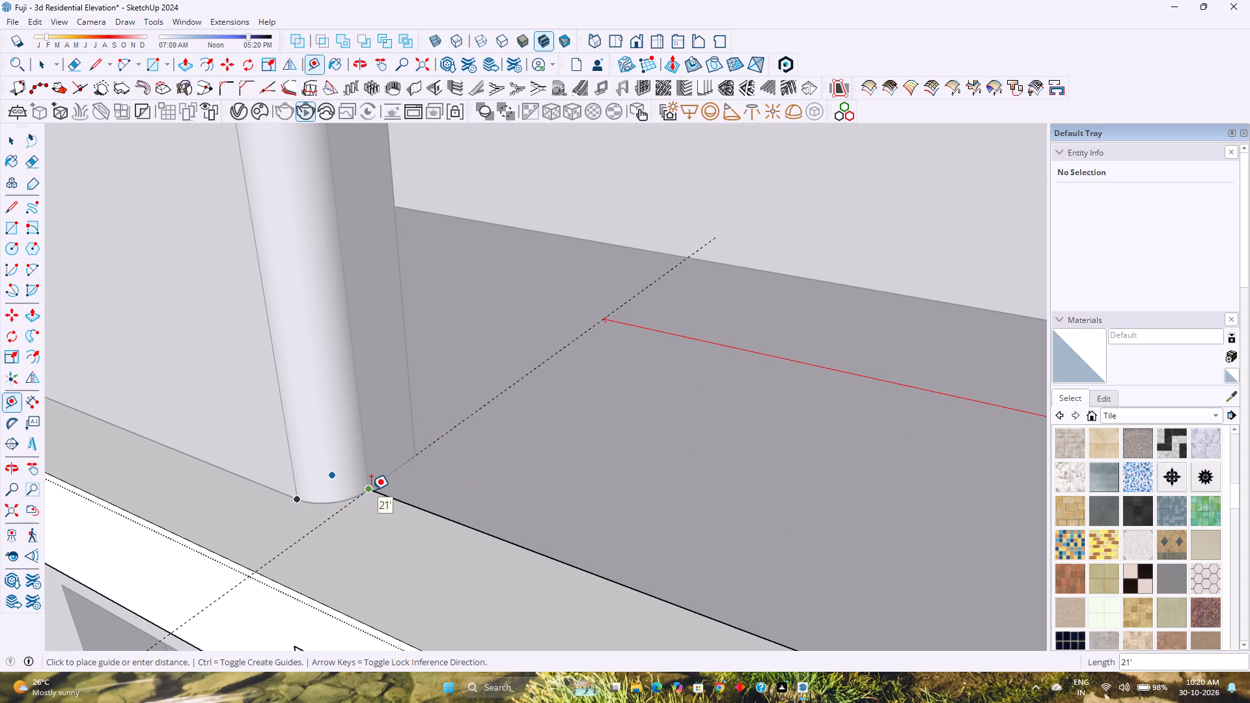
left_click(371, 490)
scroll(371, 490, "down", 11)
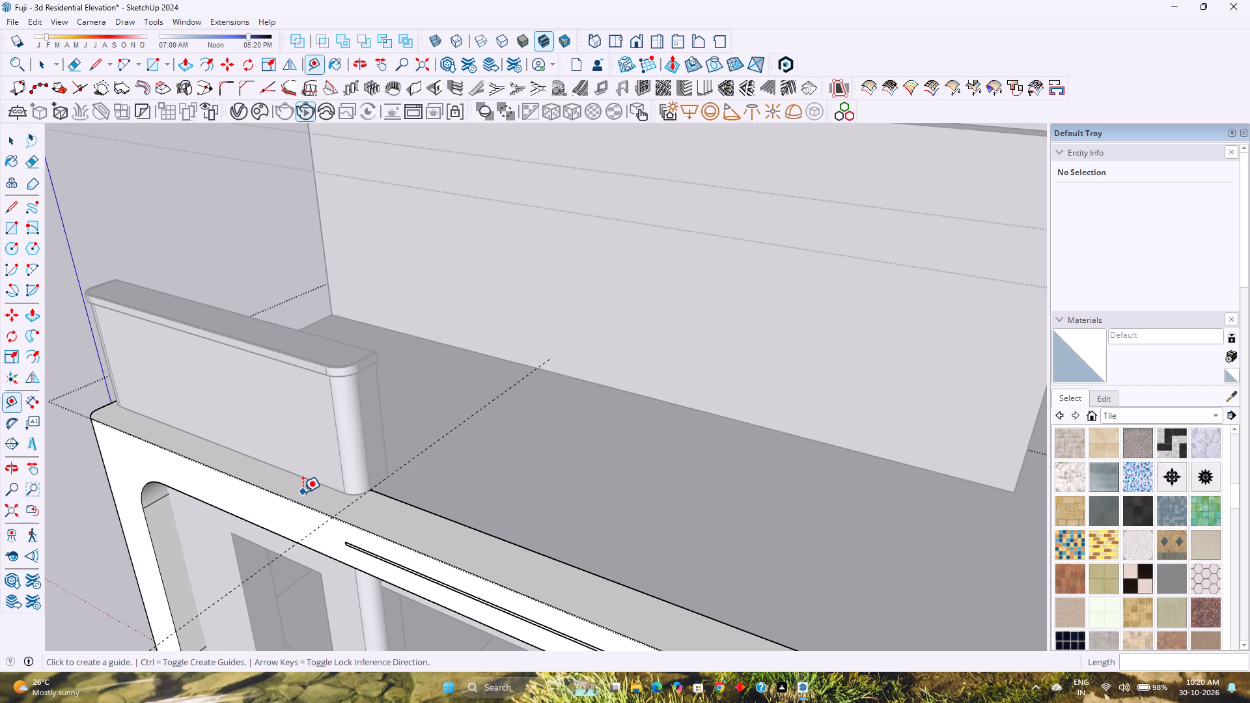
Examine the terrace, the front parapet and the frame's upper band around the 21' guide.
scroll(303, 492, "up", 2)
middle_click_drag(303, 492, 527, 507)
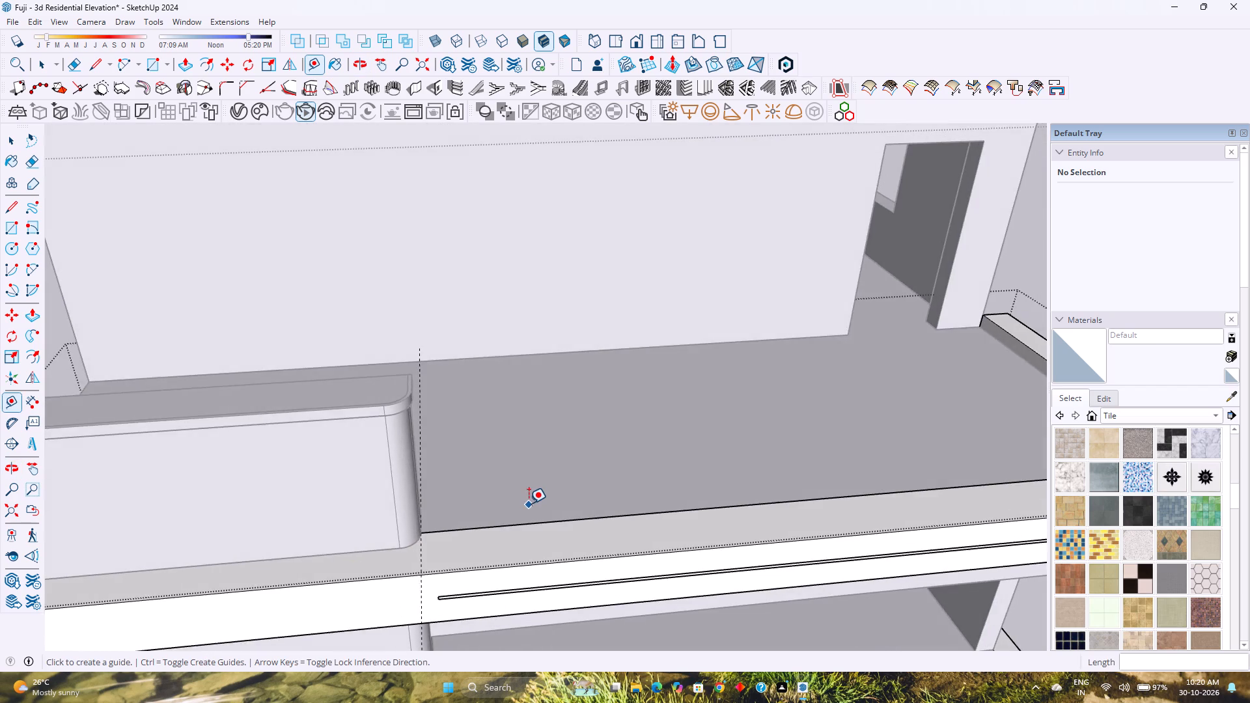
scroll(529, 503, "down", 8)
middle_click_drag(404, 503, 620, 483)
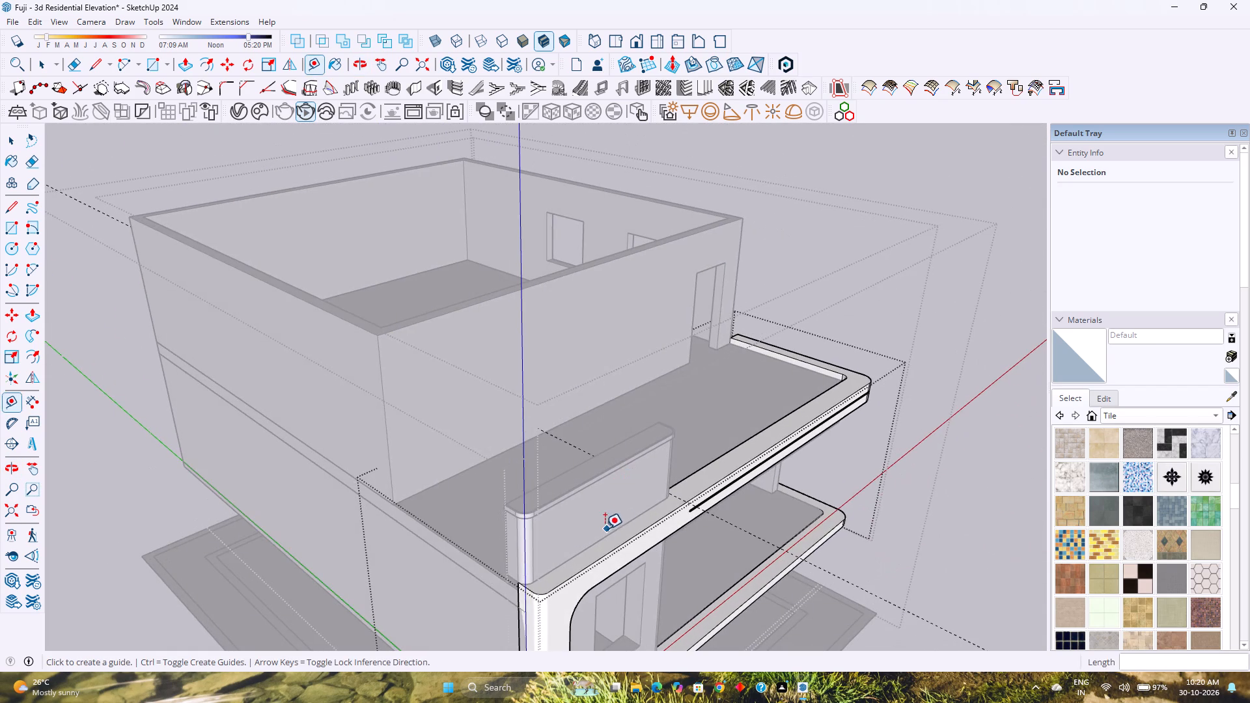
middle_click_drag(605, 529, 715, 500)
scroll(701, 527, "up", 5)
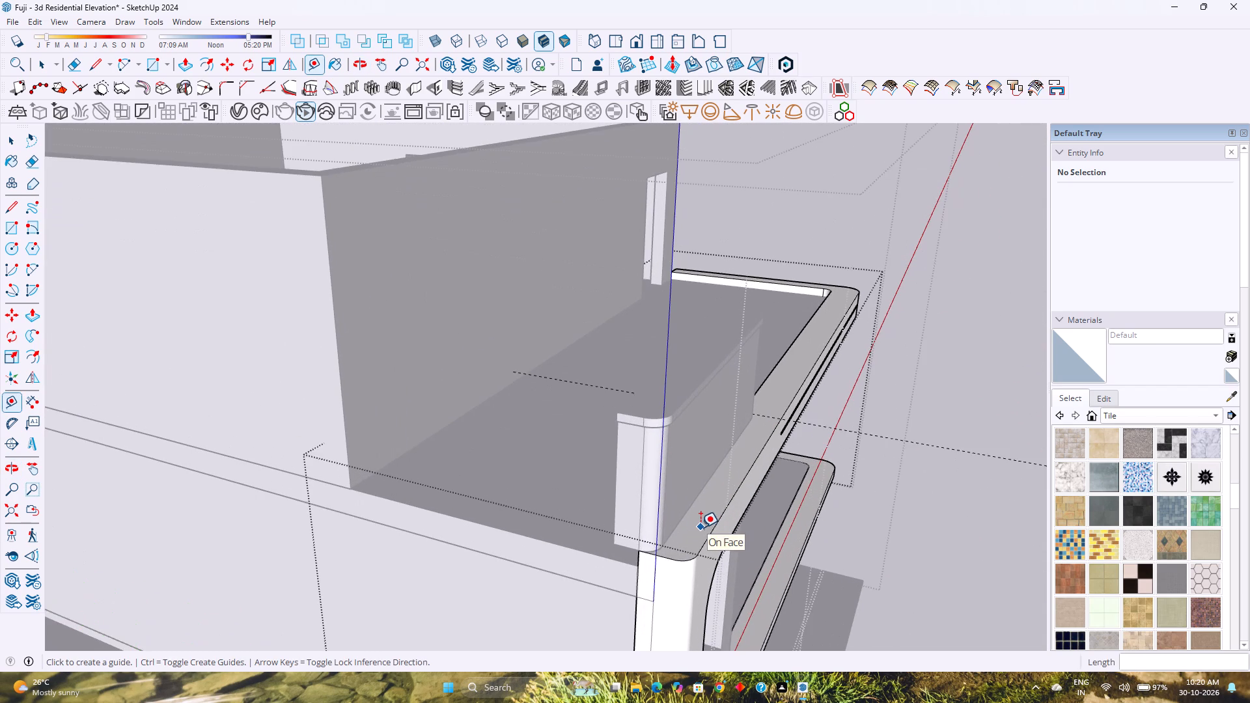
middle_click_drag(701, 527, 604, 523)
scroll(603, 518, "down", 4)
Leave the frame group and move the whole frame 10' outward from the house along the green axis.
key("space")
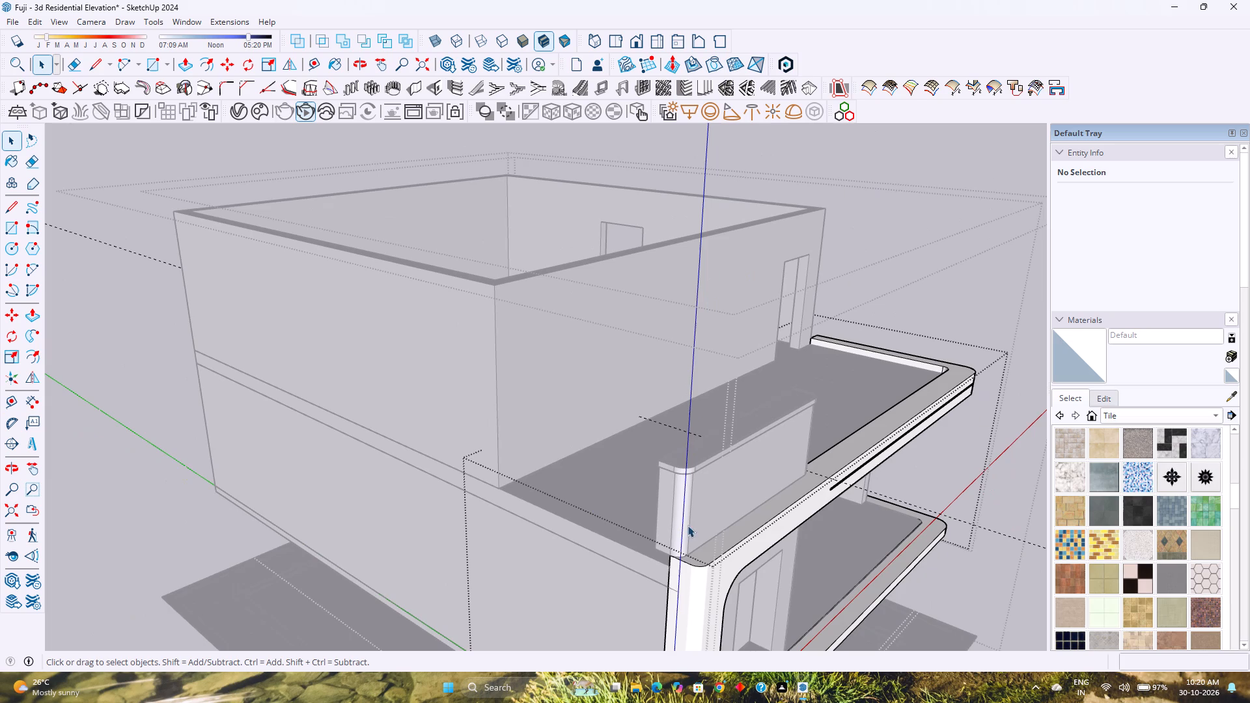
left_click(758, 522)
key("Escape")
left_click(758, 522)
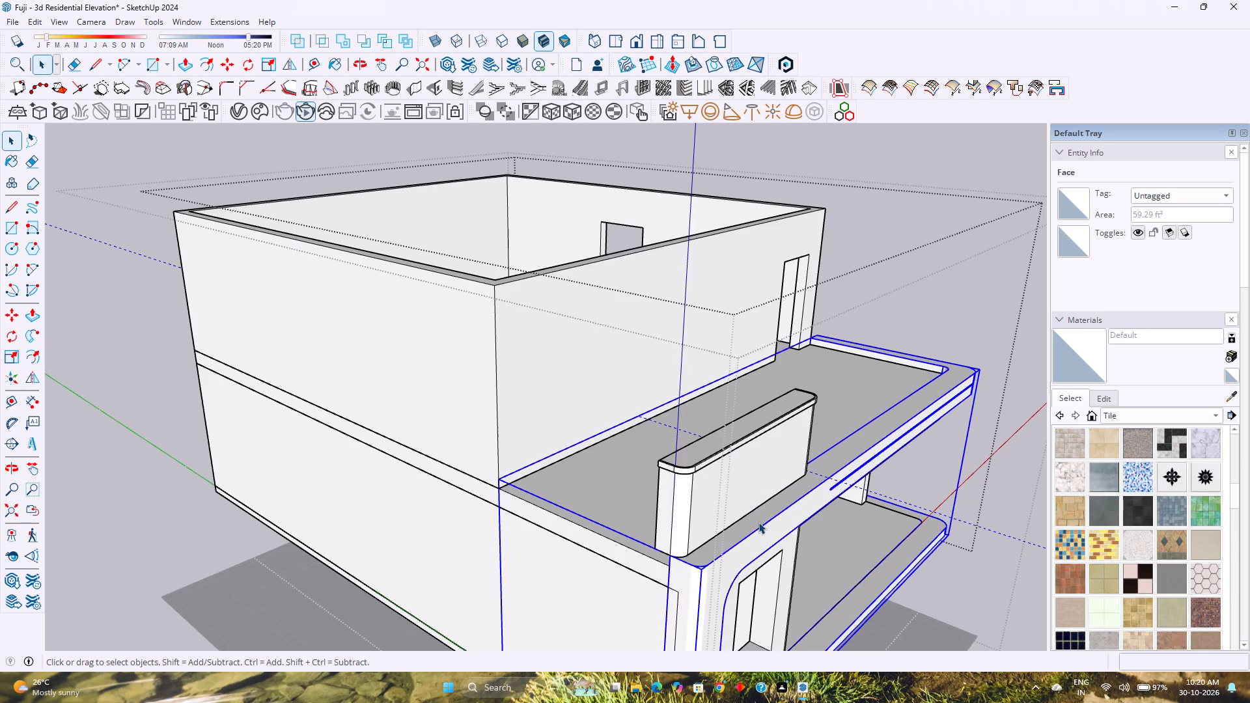
key("m")
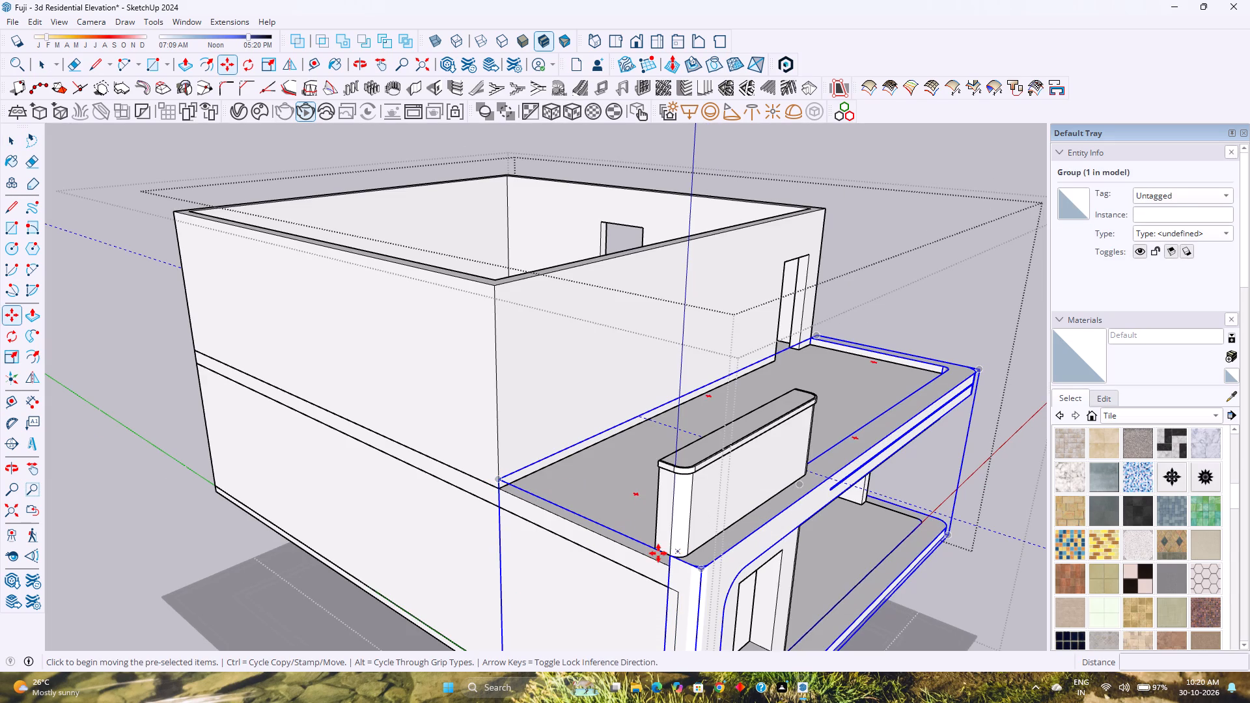
middle_click_drag(658, 553, 795, 535)
left_click(832, 493)
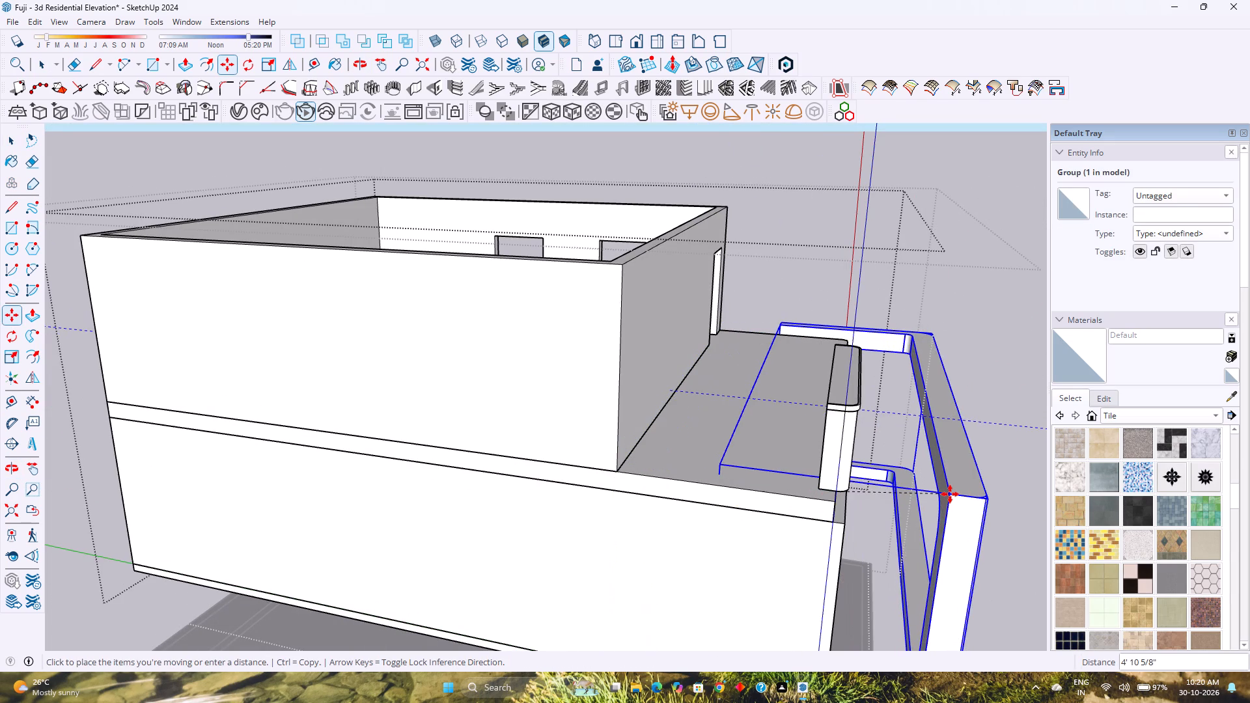
key("Left")
type("10")
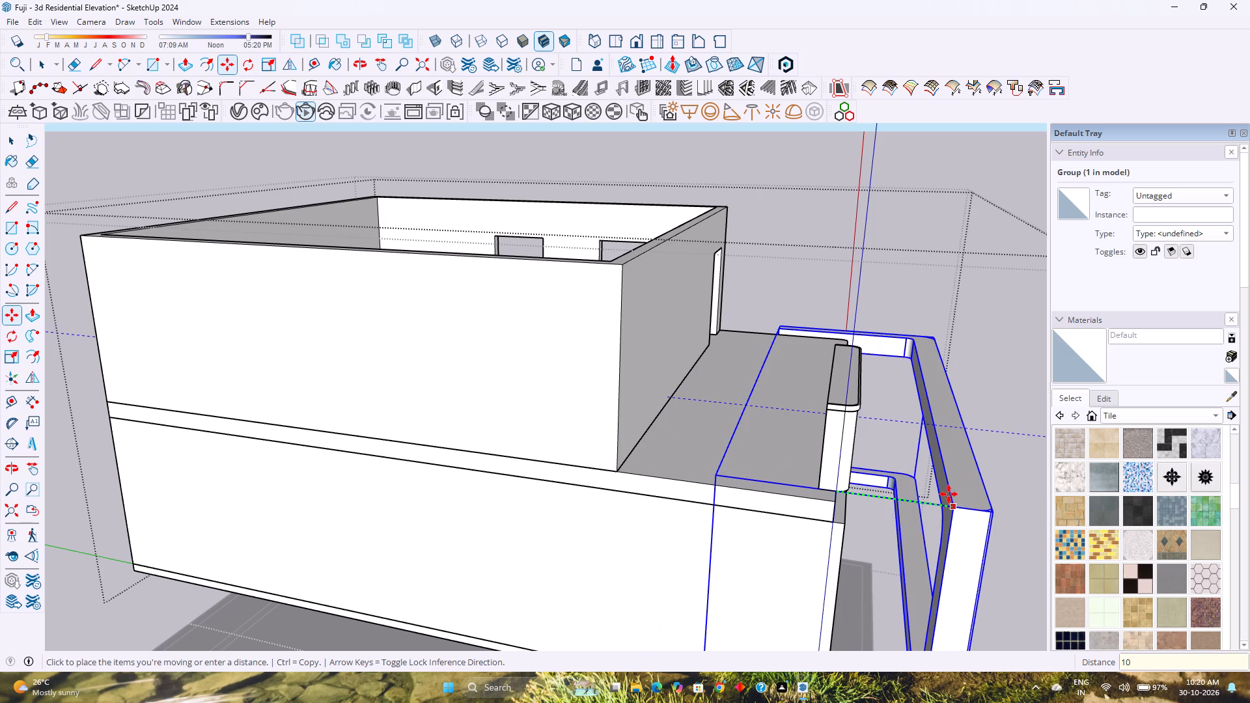
key("apostrophe")
key("Return")
key("space")
Open the moved front frame group for editing.
scroll(939, 497, "down", 1)
middle_click_drag(937, 497, 744, 450, "shift")
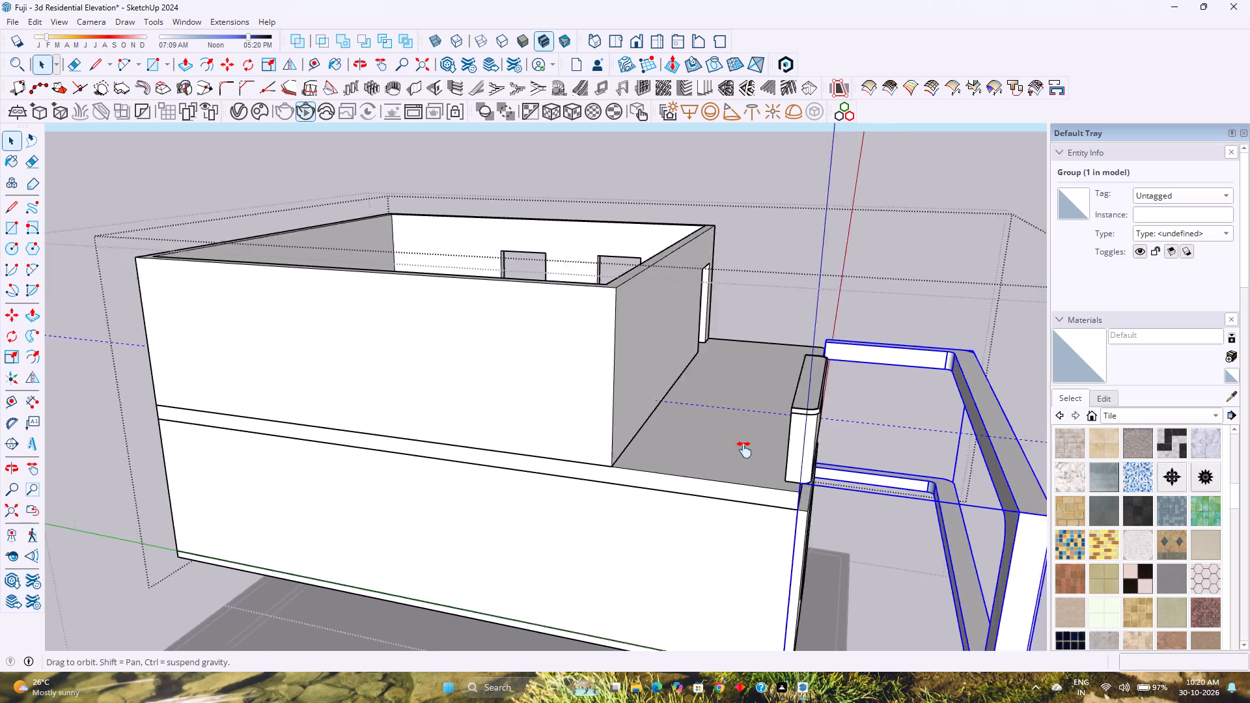
middle_click_drag(744, 450, 655, 422, "shift")
middle_click(654, 422, "shift")
middle_click_drag(658, 424, 666, 497)
double_click(625, 512)
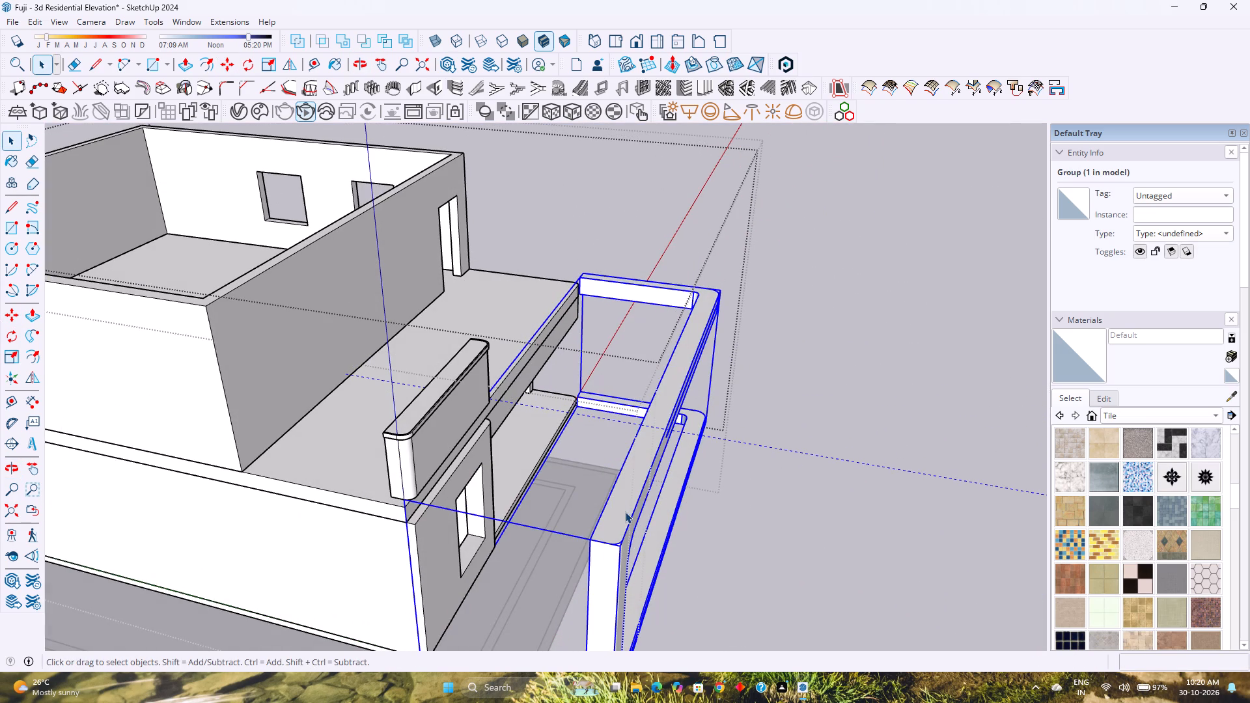
Examine the detached frame's bands, closed-end corner and back faces around the guide crossing.
scroll(625, 512, "up", 2)
middle_click_drag(625, 512, 696, 493)
scroll(596, 508, "up", 2)
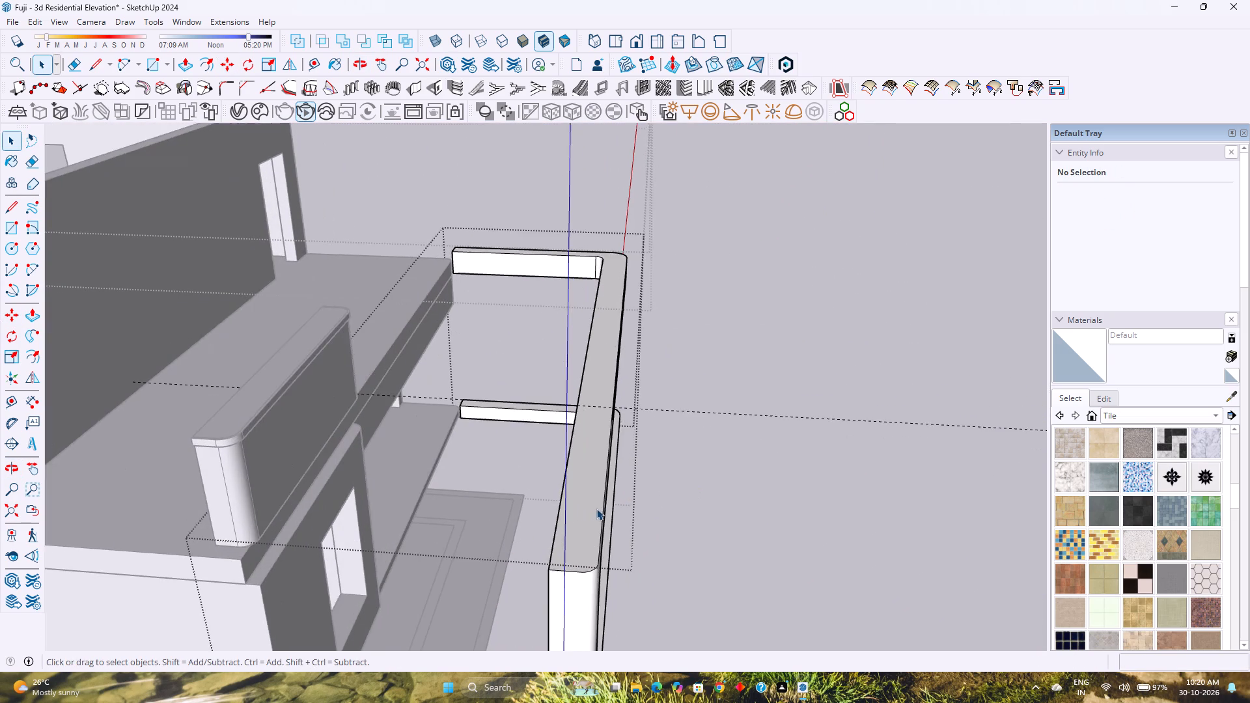
scroll(596, 507, "up", 2)
middle_click_drag(596, 507, 442, 536)
scroll(450, 531, "down", 1)
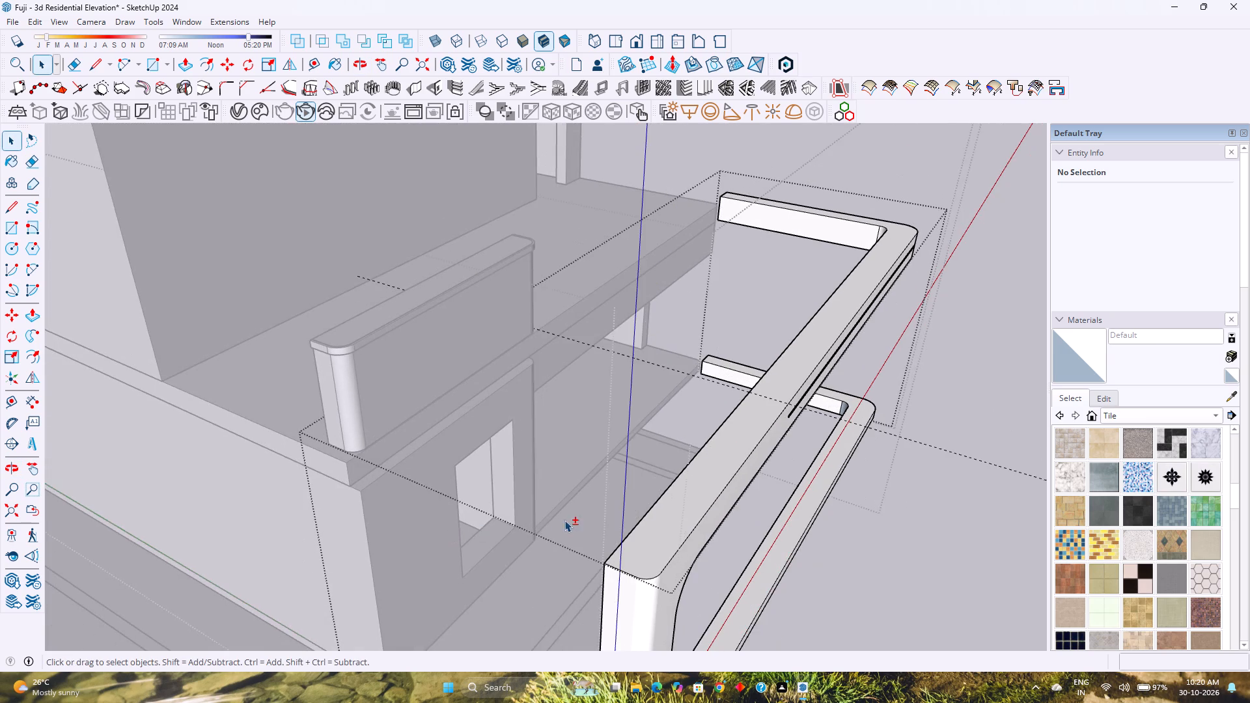
middle_click_drag(564, 519, 380, 504, "shift")
scroll(378, 503, "down", 1)
middle_click_drag(364, 492, 537, 478, "shift")
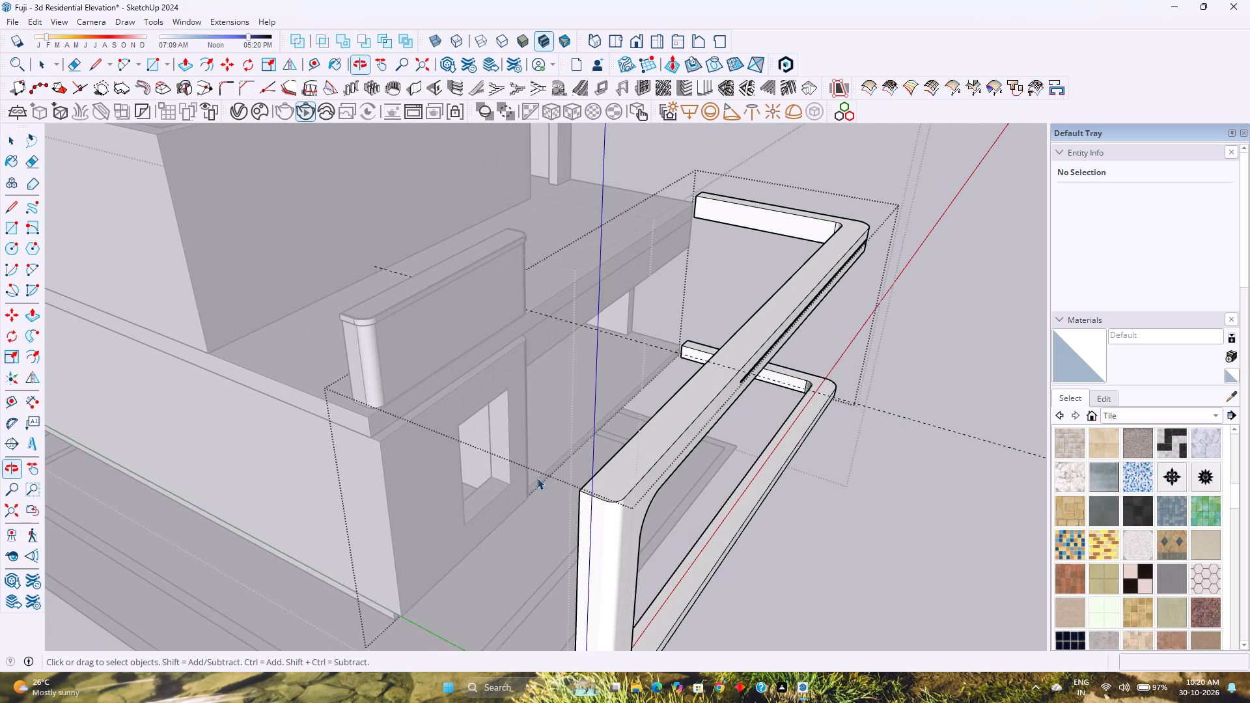
scroll(680, 457, "up", 2)
middle_click_drag(680, 457, 632, 503)
middle_click(632, 503)
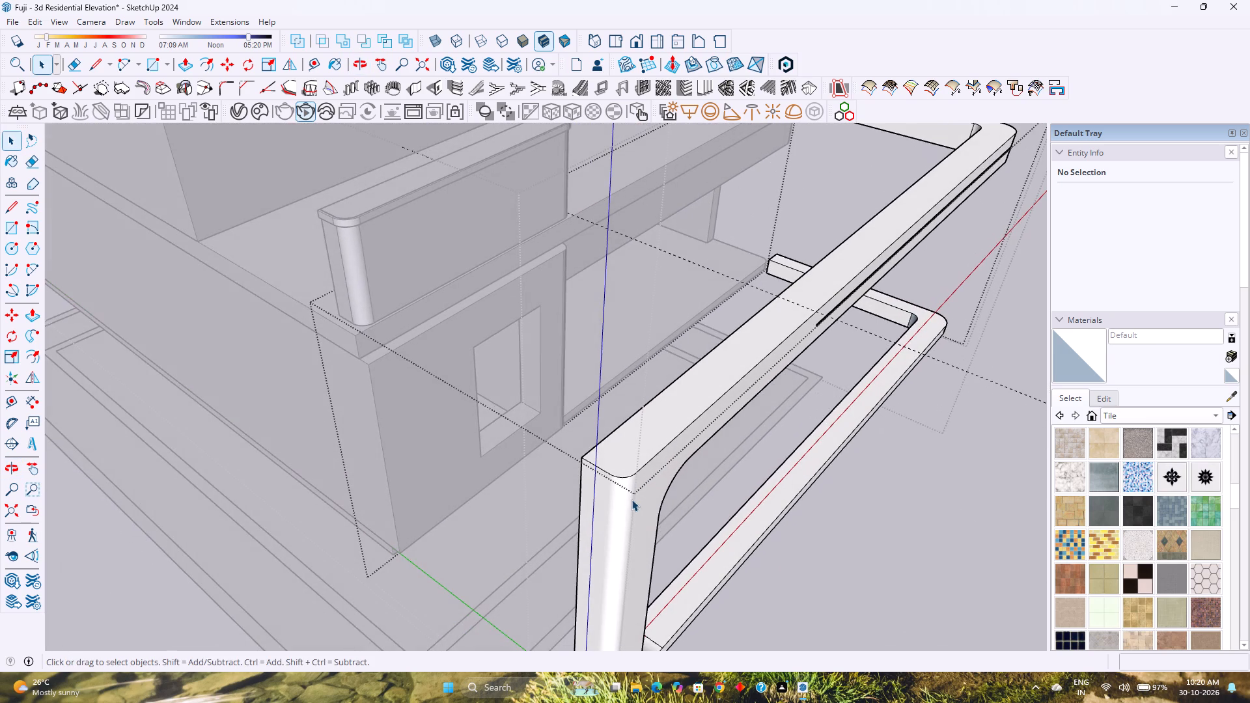
middle_click_drag(610, 483, 715, 478)
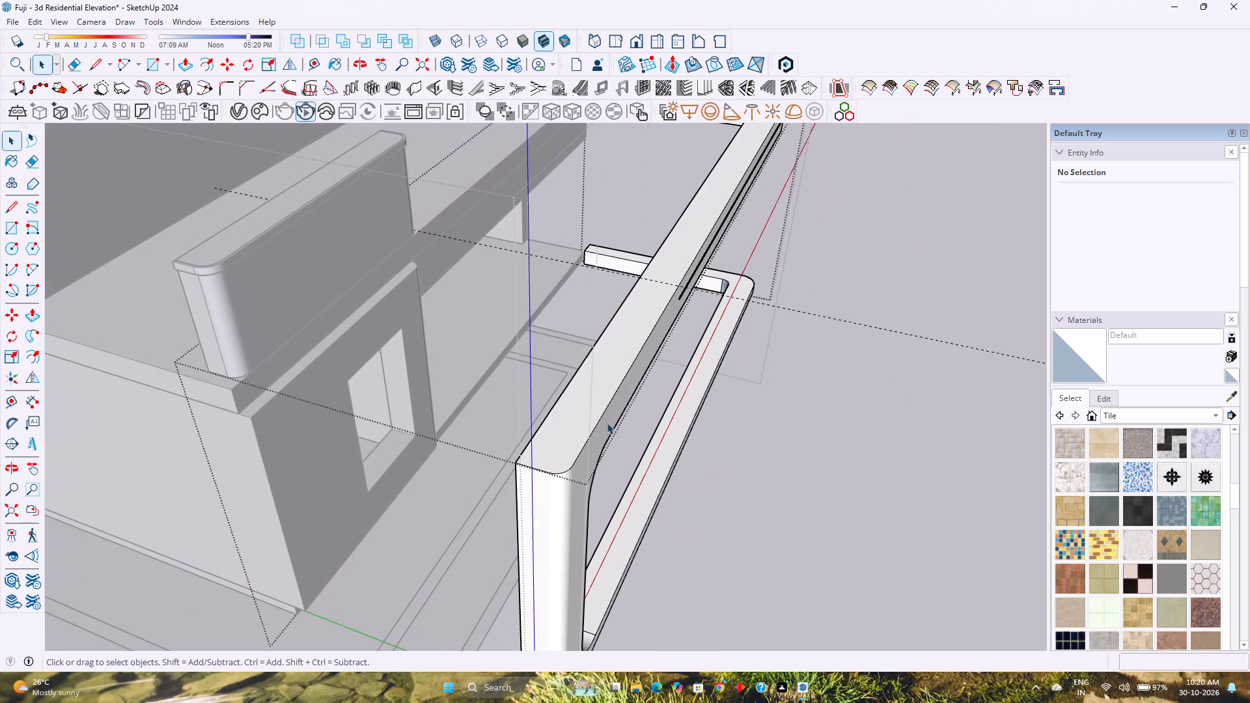
middle_click_drag(520, 398, 712, 361)
middle_click_drag(719, 358, 692, 407, "shift")
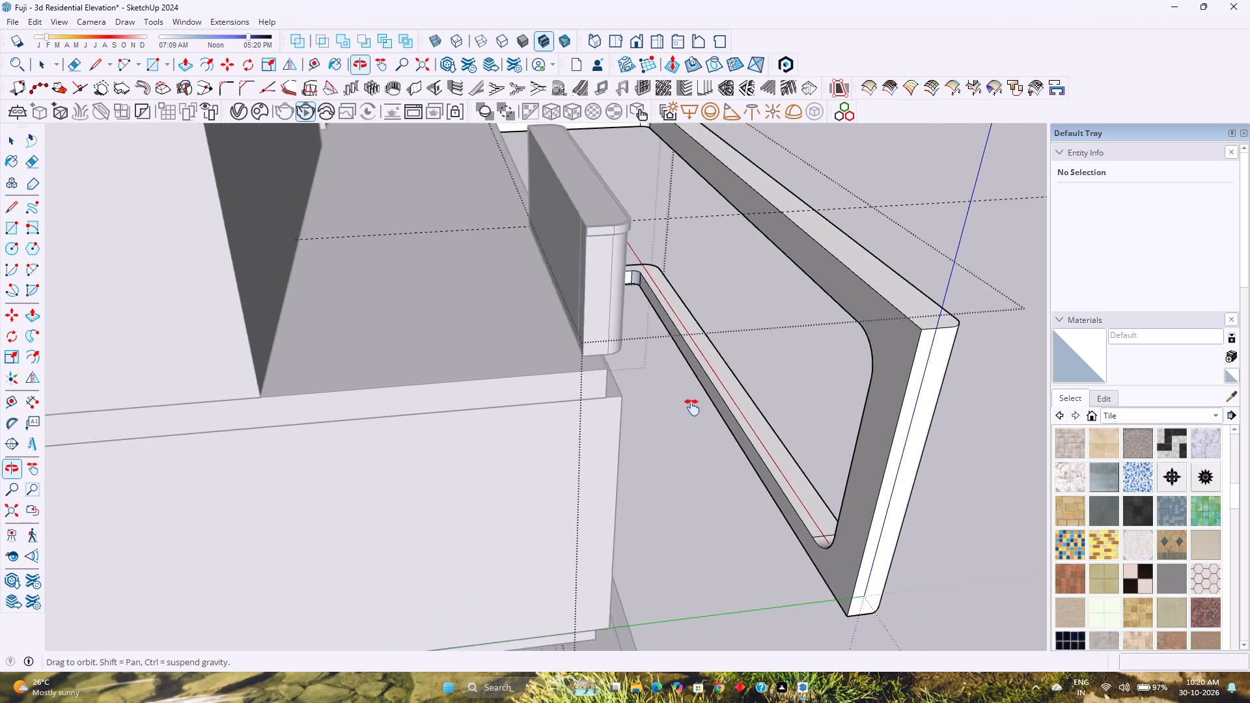
middle_click_drag(692, 407, 656, 495, "shift")
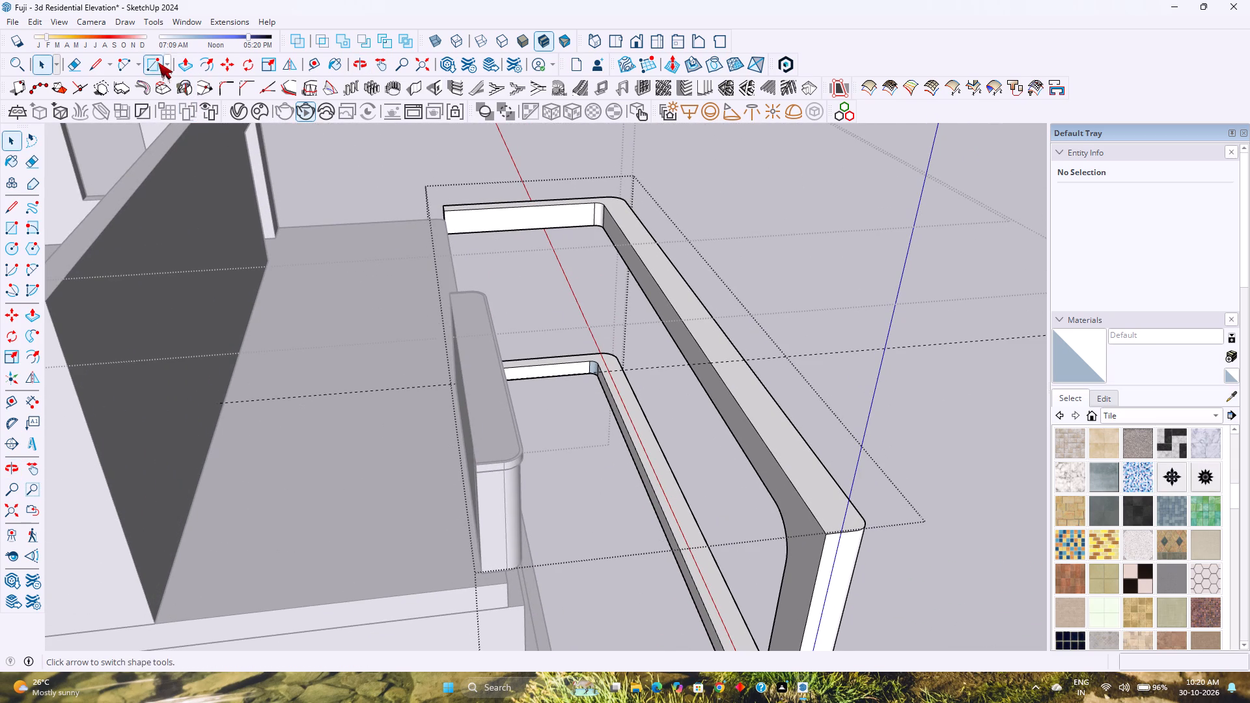
Draw a vertical 12' 6" line on the frame's back, from the guide at the upper band's top edge to the lower band's bottom edge.
left_click(102, 67)
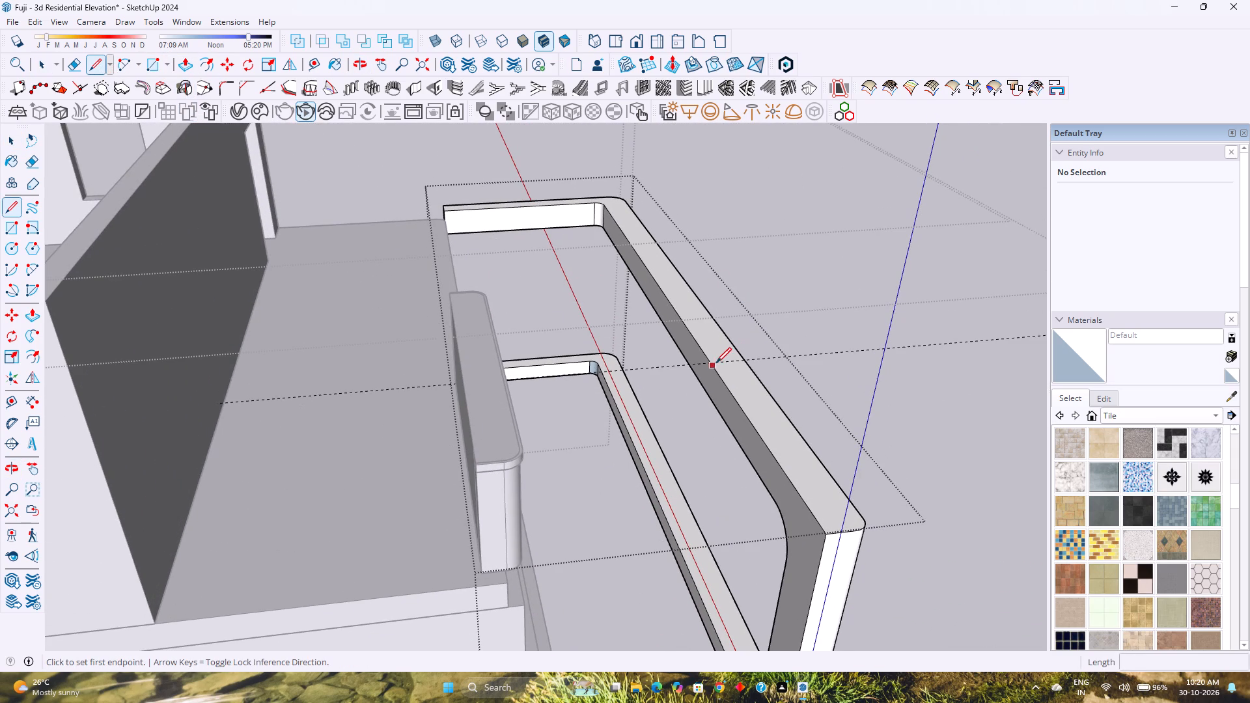
scroll(714, 367, "up", 12)
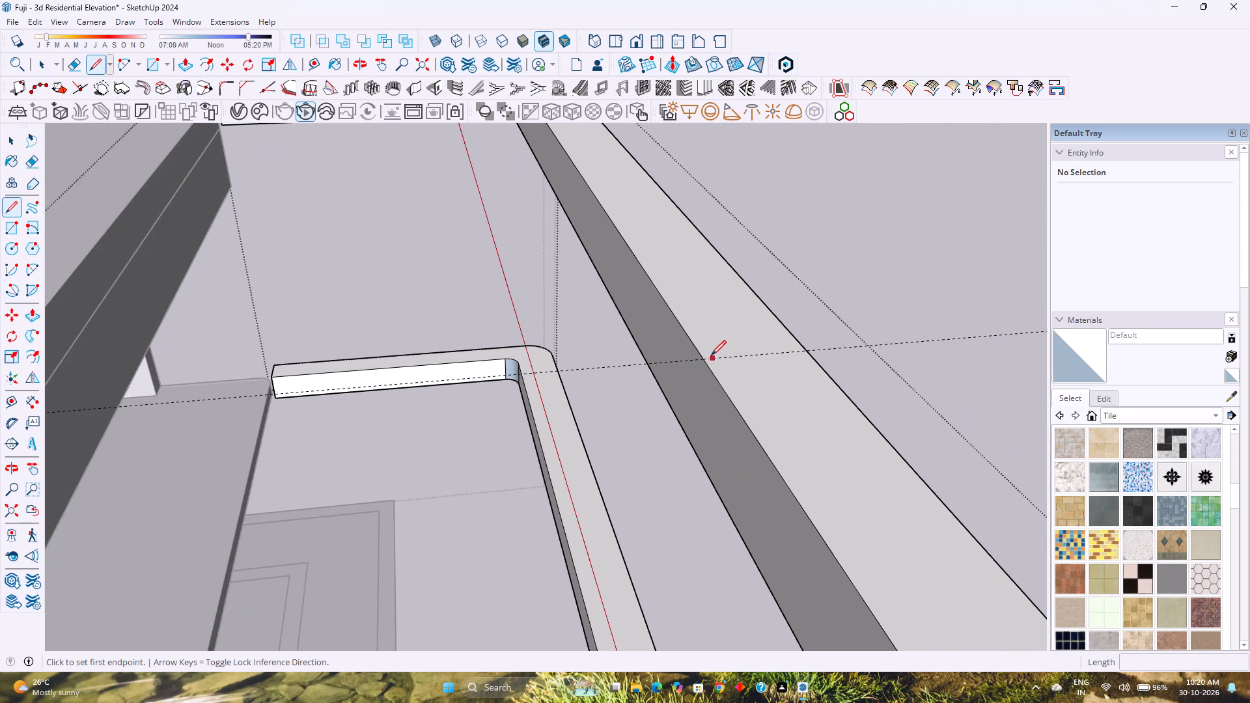
middle_click_drag(706, 359, 689, 400)
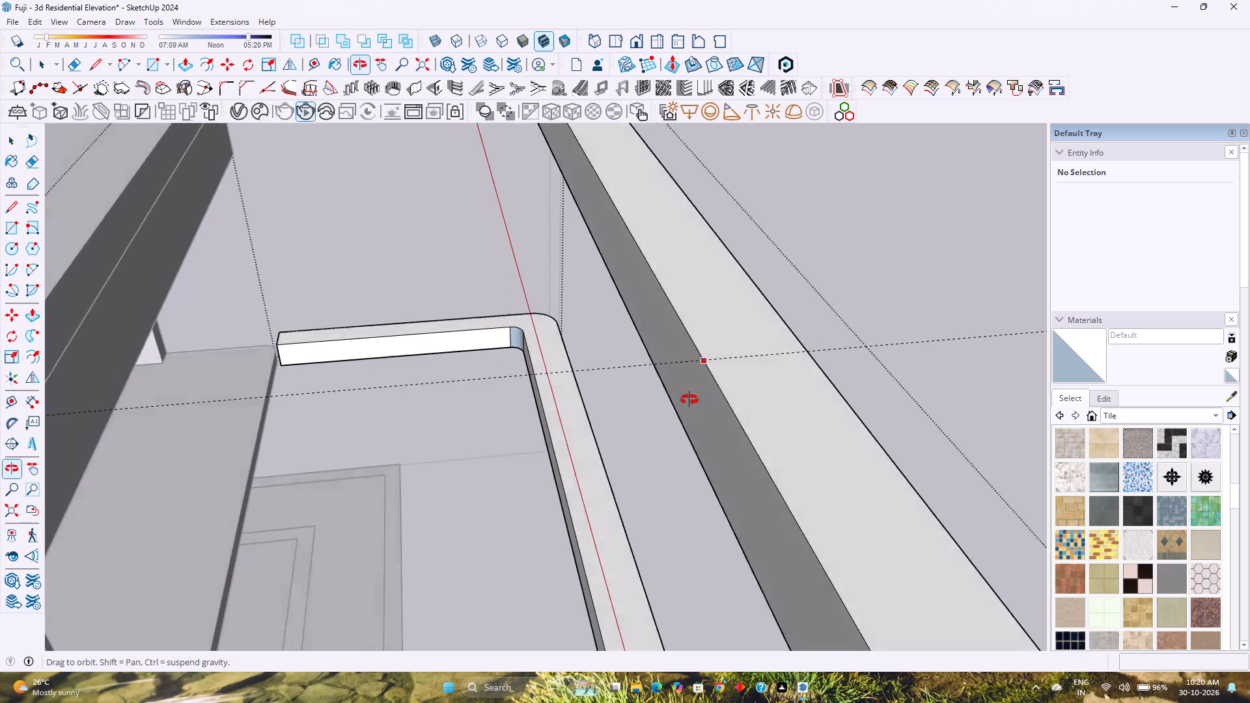
middle_click_drag(689, 400, 366, 491)
middle_click(363, 491)
middle_click(357, 491)
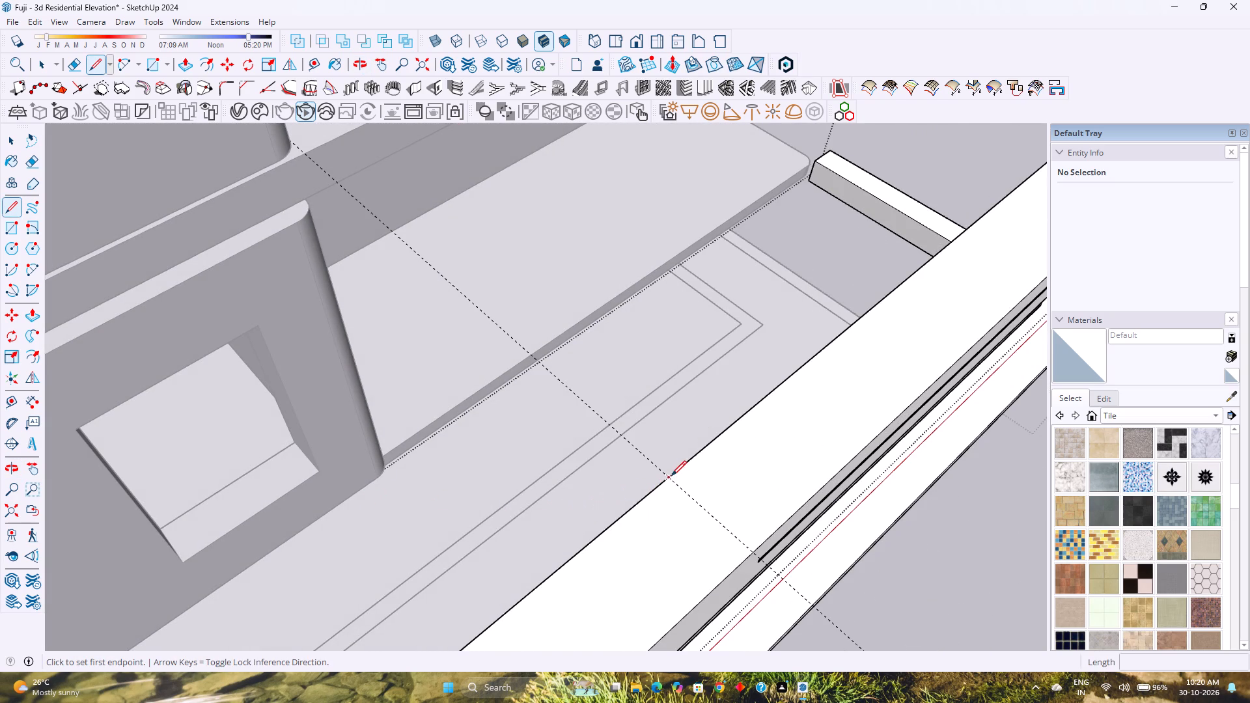
left_click(671, 476)
middle_click_drag(598, 479, 859, 435)
middle_click(859, 435)
scroll(861, 432, "down", 5)
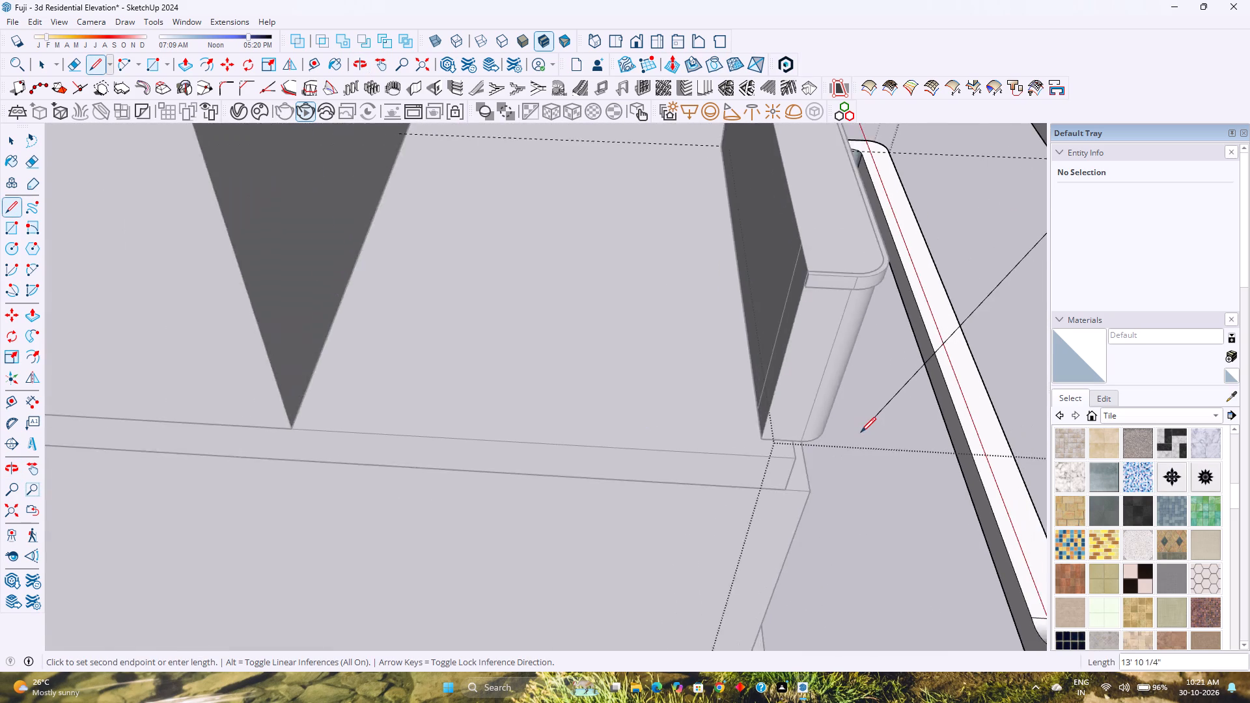
scroll(861, 432, "down", 2)
key("Up")
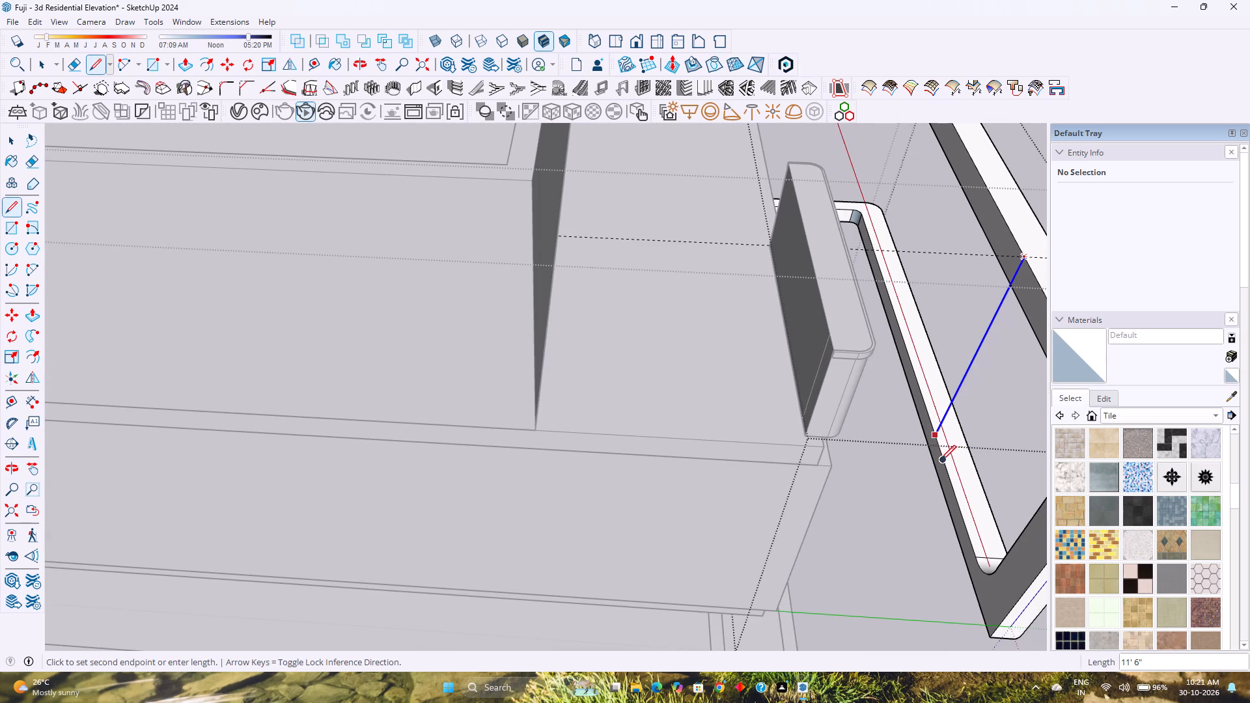
left_click(929, 452)
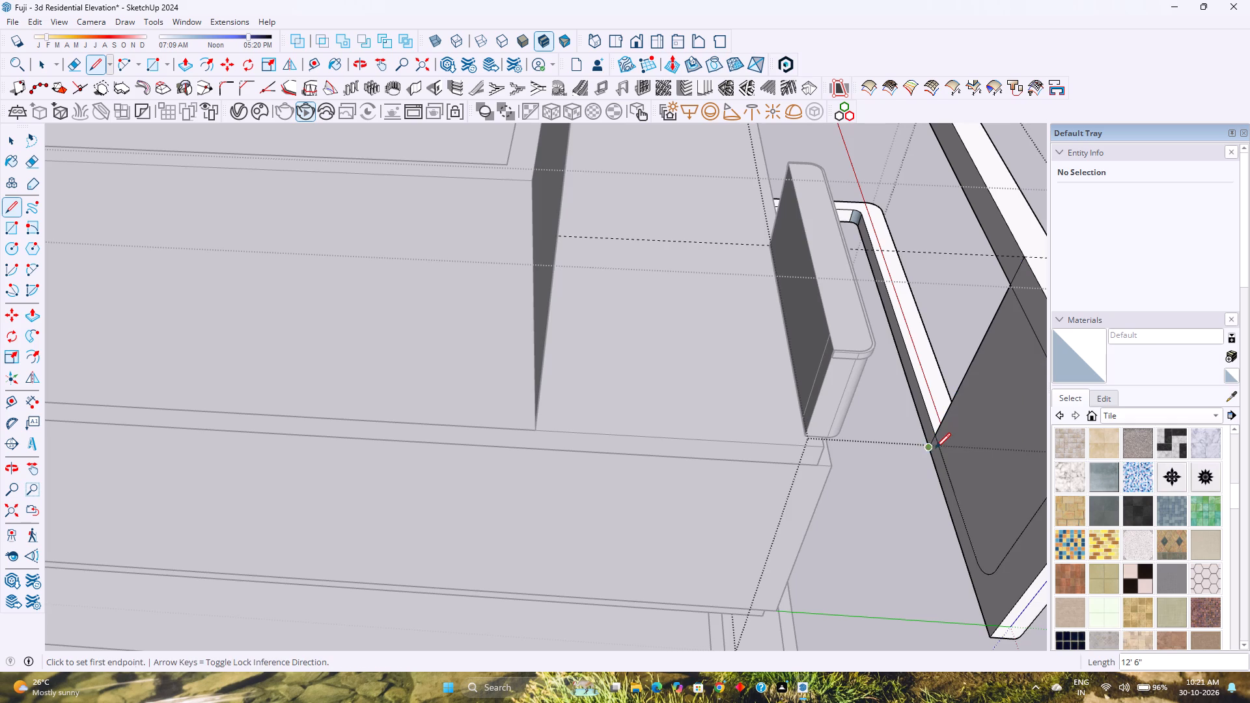
scroll(936, 447, "up", 3)
middle_click_drag(936, 447, 938, 454)
middle_click(938, 454)
key("space")
Erase the part of the vertical line that spans the frame's opening, keeping the segments on the two bands.
middle_click_drag(932, 448, 798, 461, "shift")
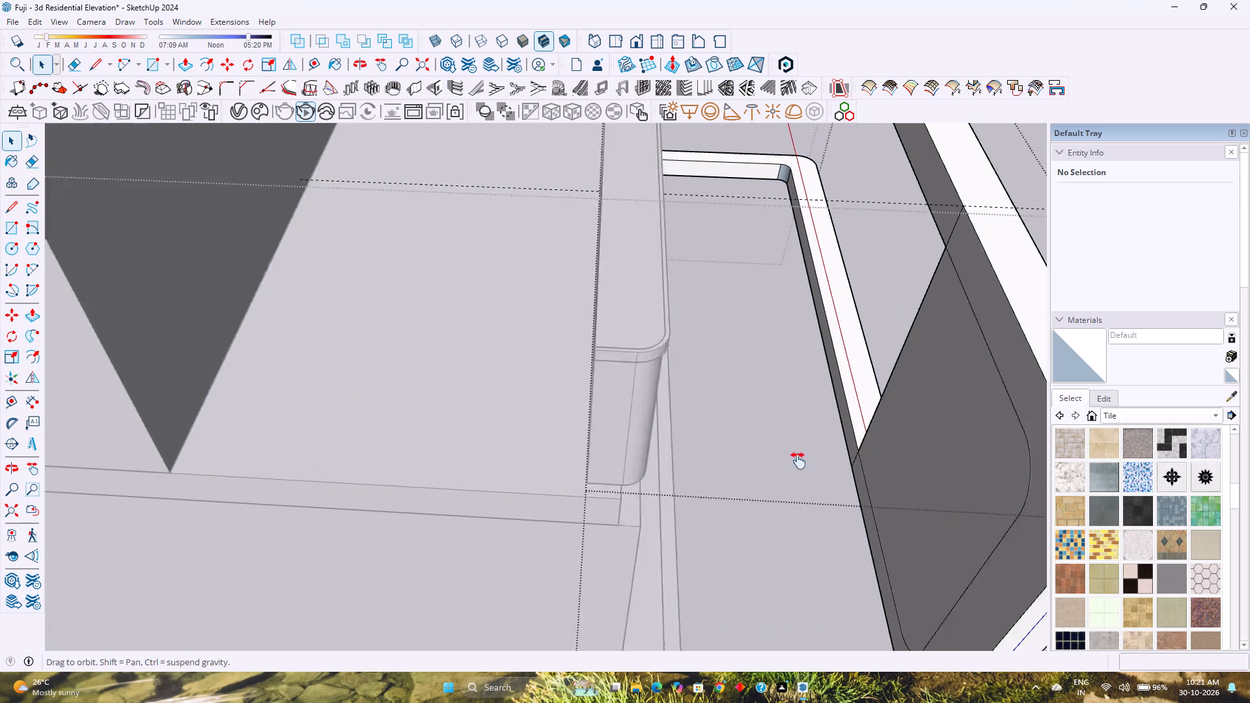
middle_click_drag(798, 461, 765, 466, "shift")
key("e")
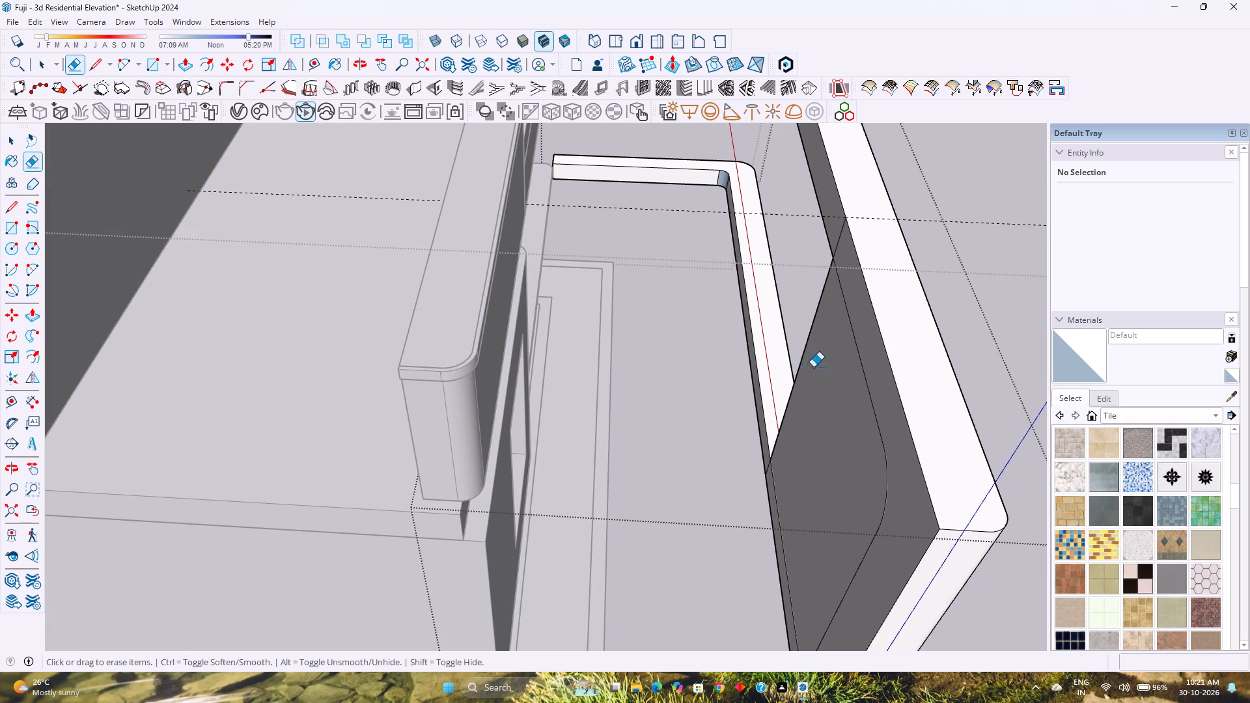
middle_click_drag(814, 367, 839, 360)
left_click(805, 320)
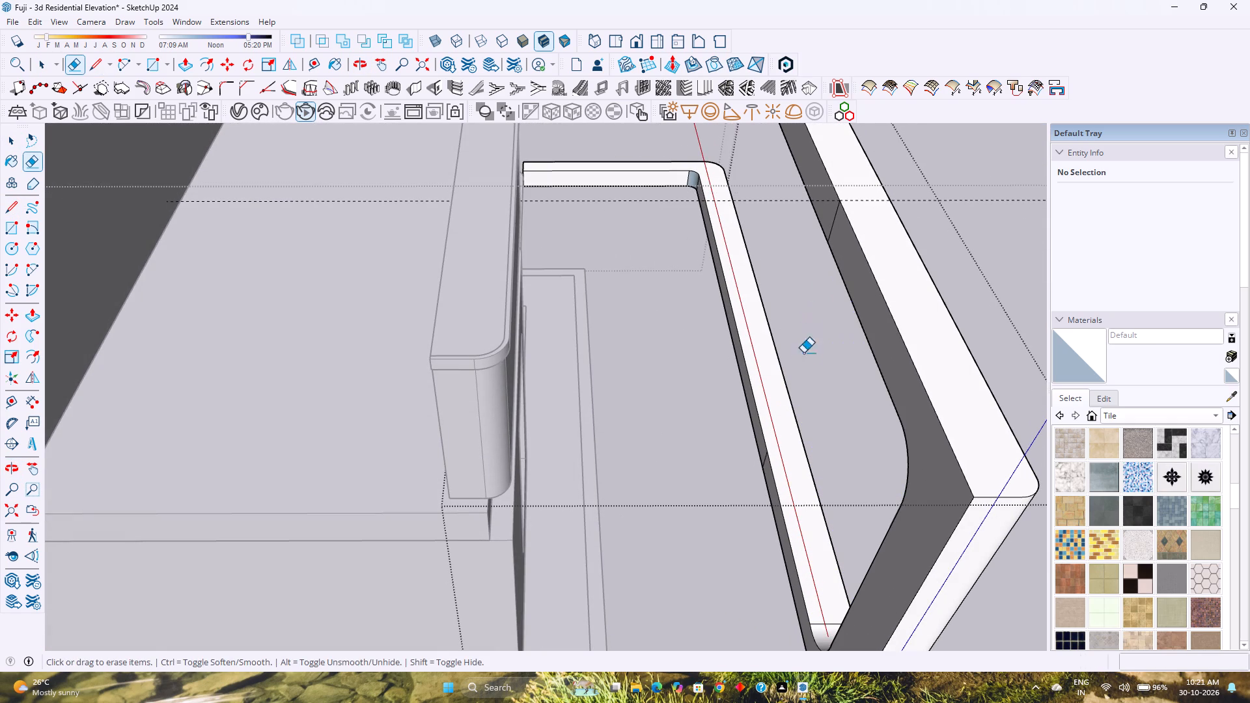
middle_click(805, 365)
Push the frame's back face on the closed-end side of the split lines inward by 6".
key("p")
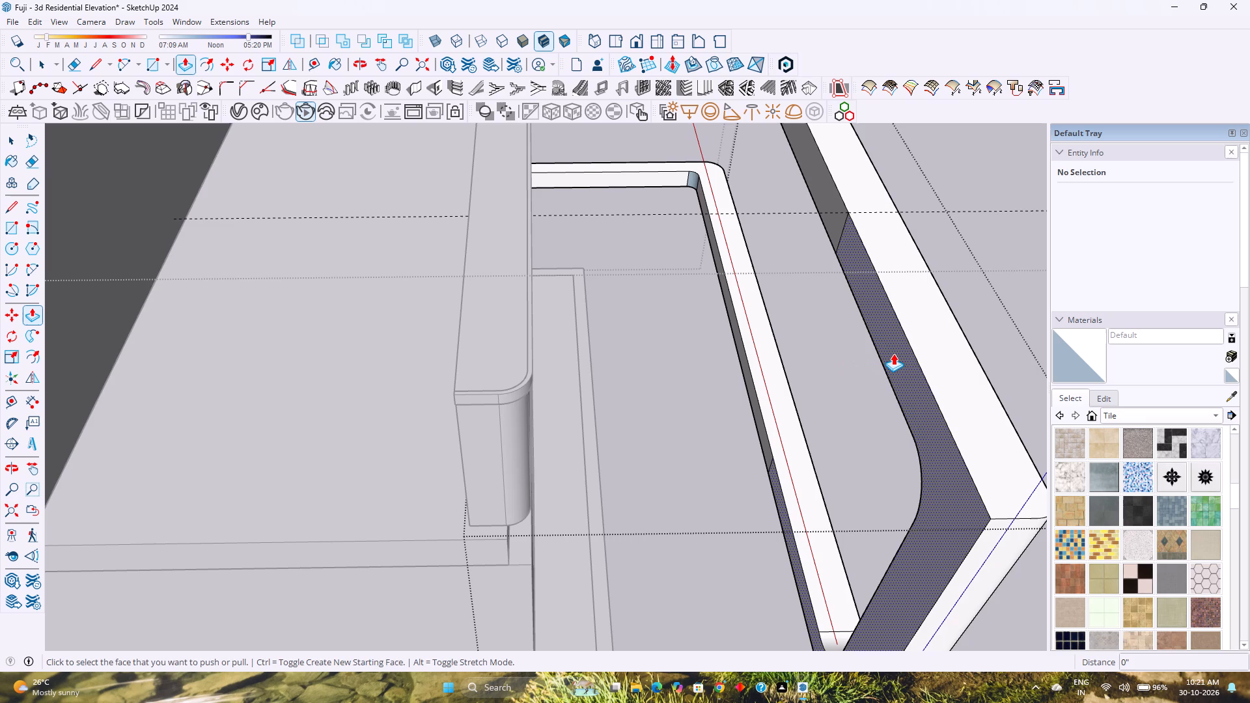
left_click(894, 353)
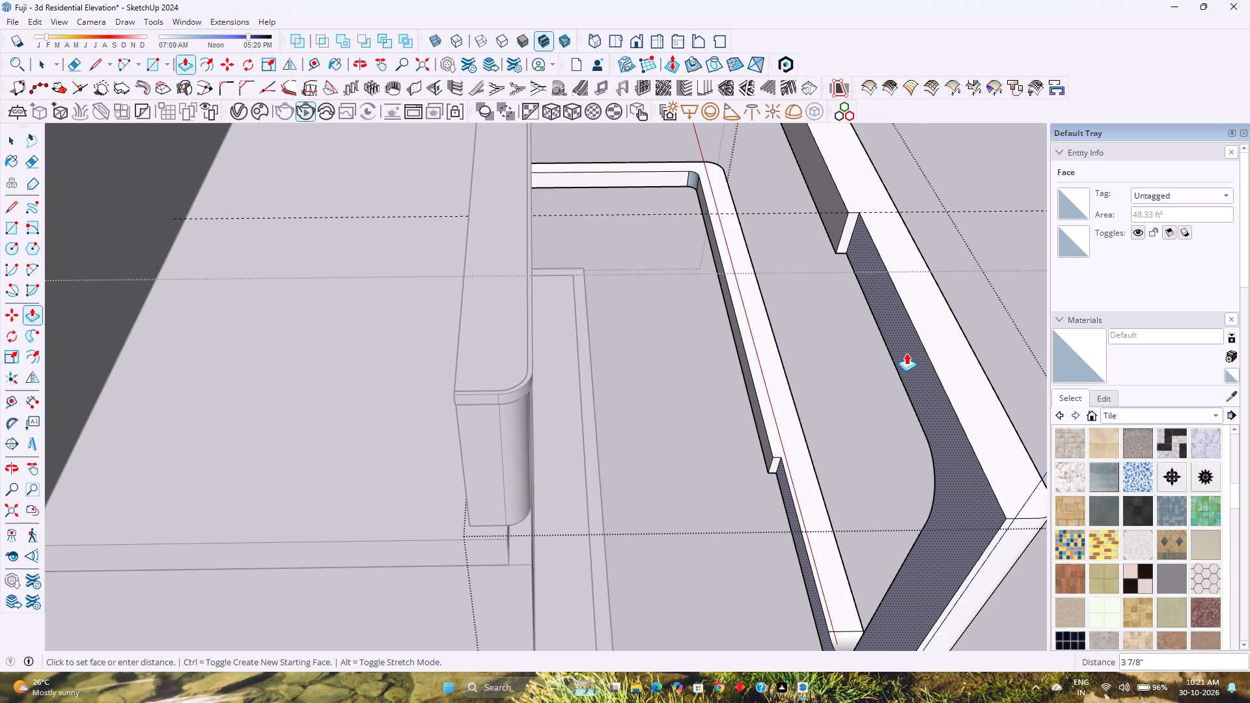
key("6")
key("Return")
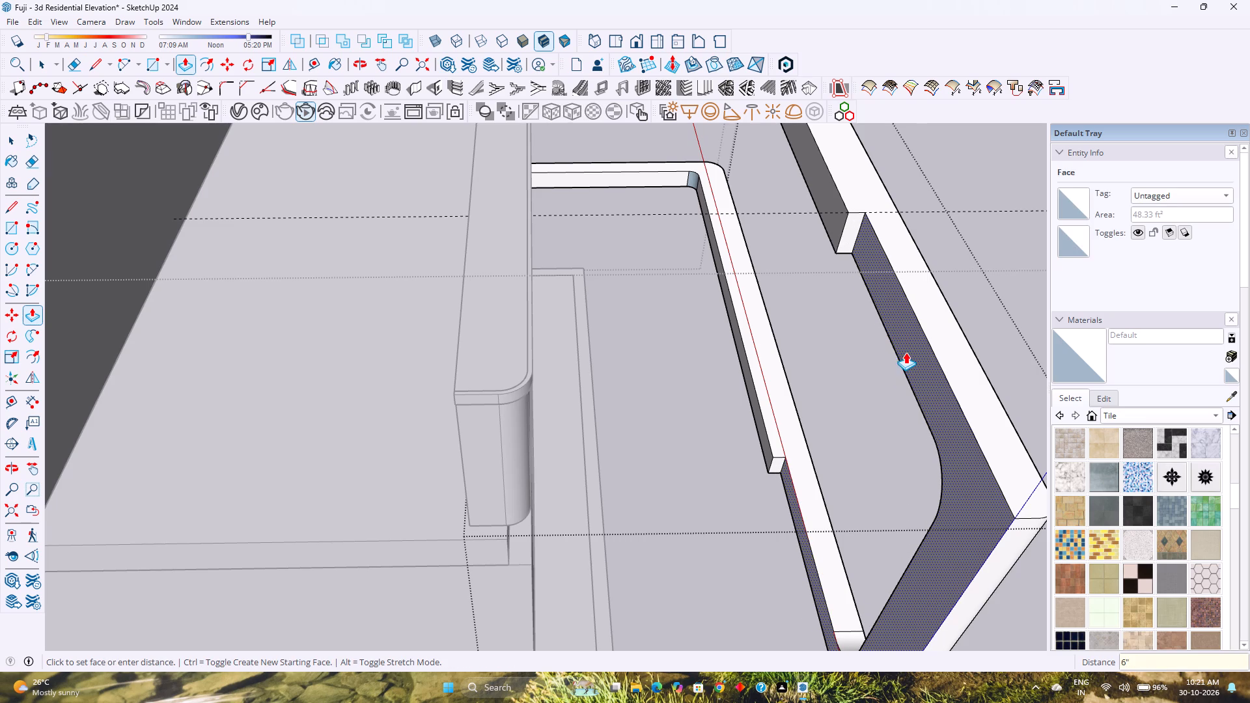
key("space")
Place a guide across the upper band, offset 6" from the existing guide at the notch toward the frame's closed end.
scroll(881, 366, "down", 3)
middle_click_drag(896, 391, 854, 405)
middle_click(854, 405)
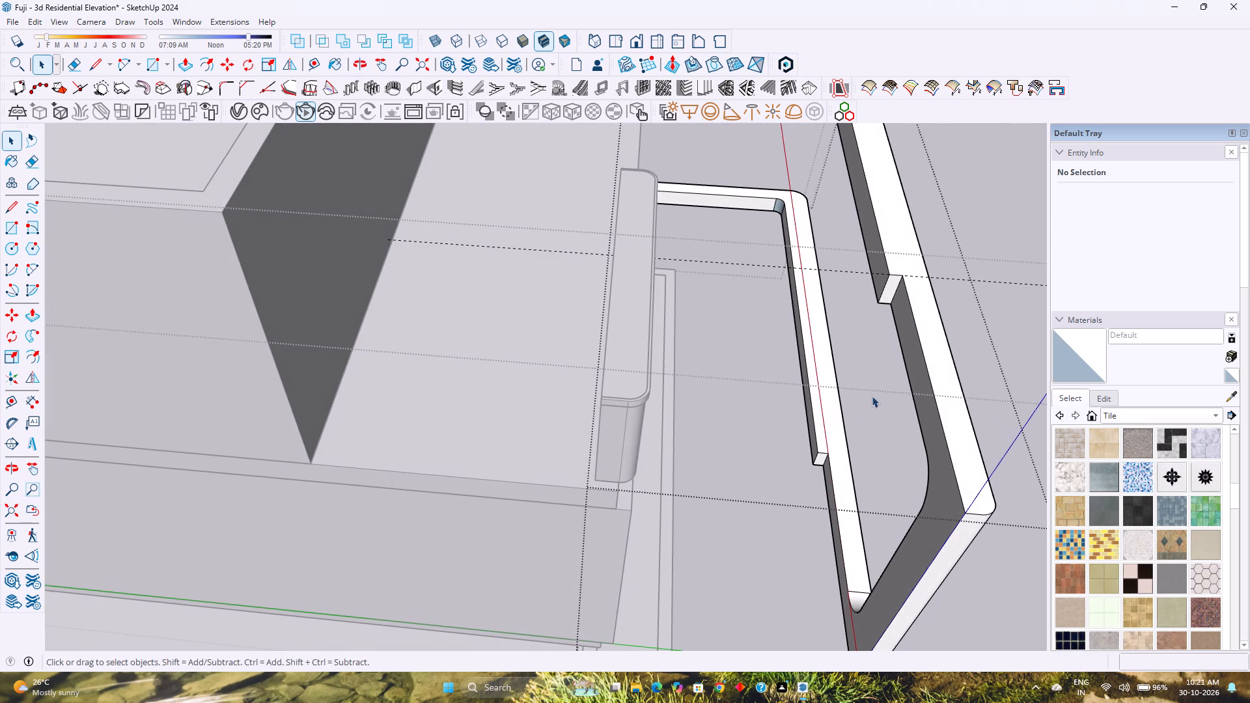
middle_click_drag(906, 390, 798, 452, "shift")
scroll(812, 323, "up", 4)
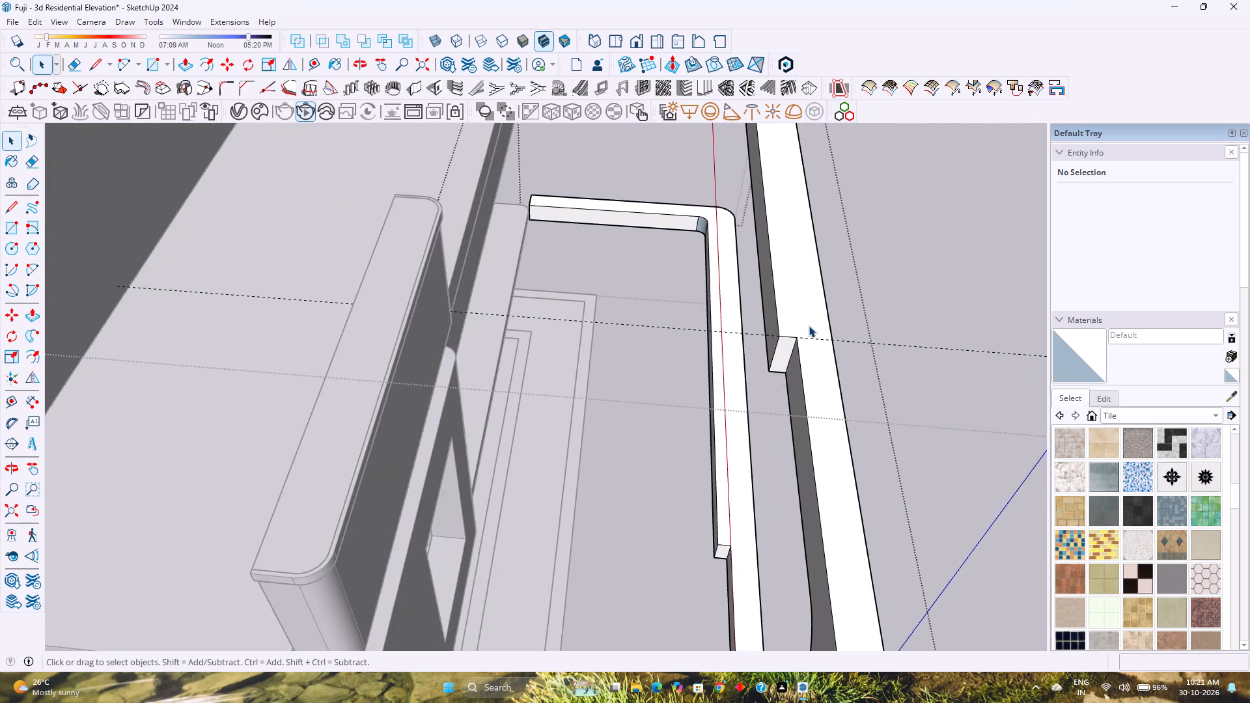
scroll(809, 325, "up", 4)
middle_click_drag(814, 335, 830, 441)
middle_click_drag(824, 397, 710, 426)
scroll(751, 379, "up", 2)
left_click(321, 63)
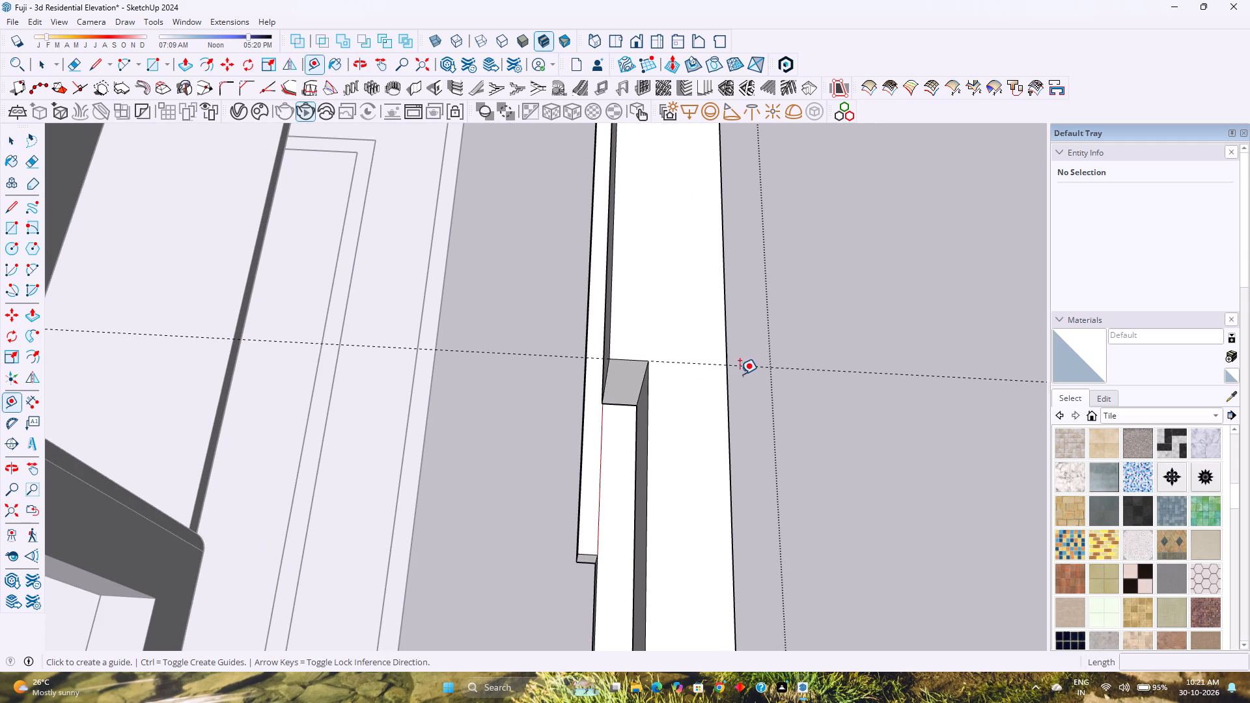
left_click(704, 365)
key("6")
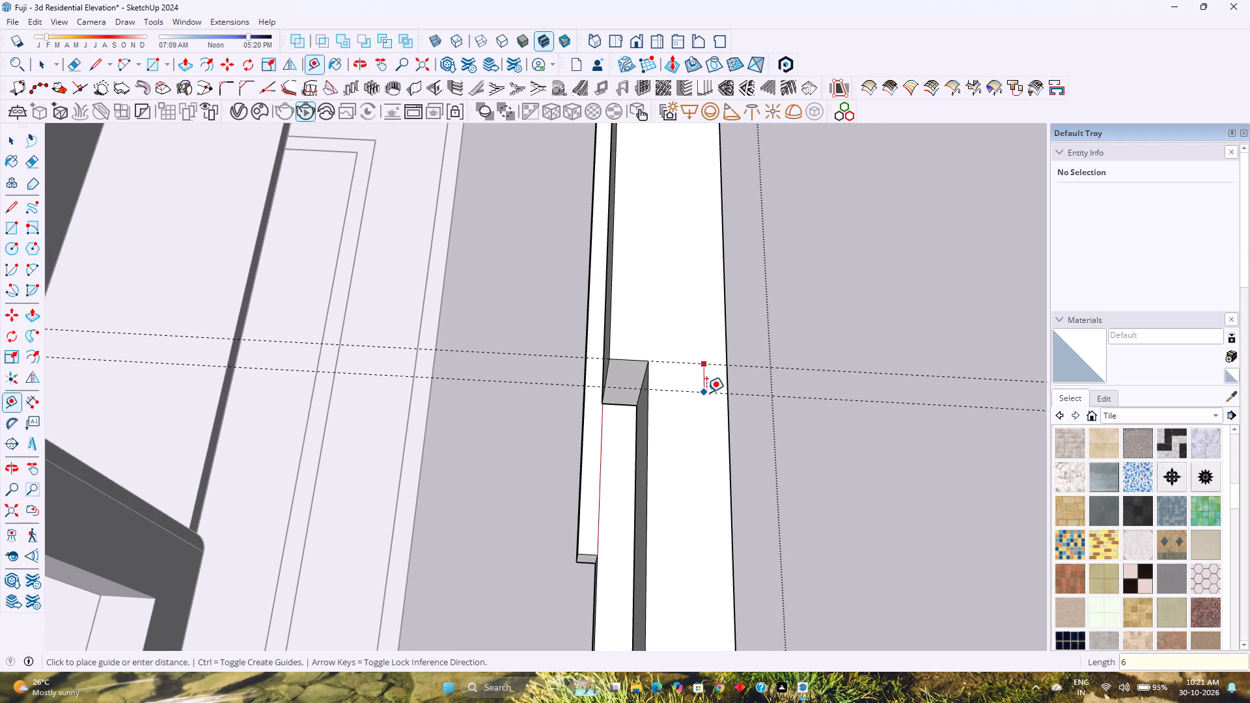
key("Return")
scroll(666, 393, "up", 2)
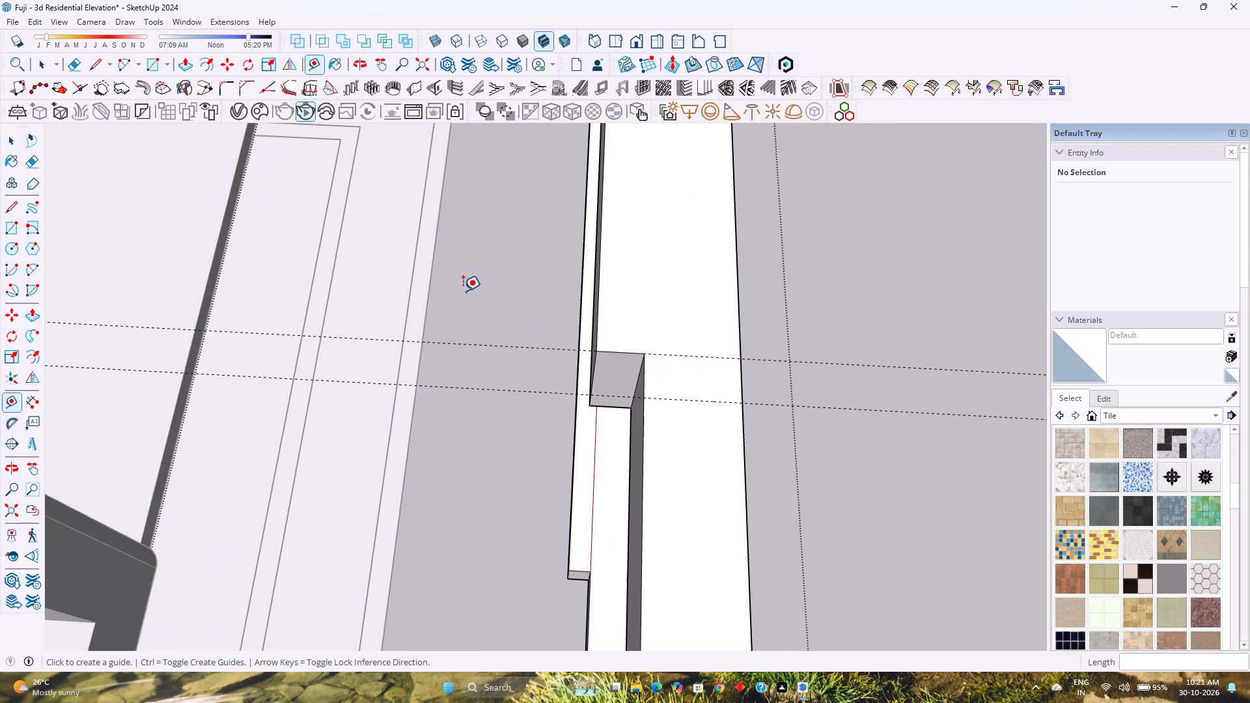
Draw a 6" radius arc across the notch's inner corner on the upper band's top edge and set it to 85 segments.
key("a")
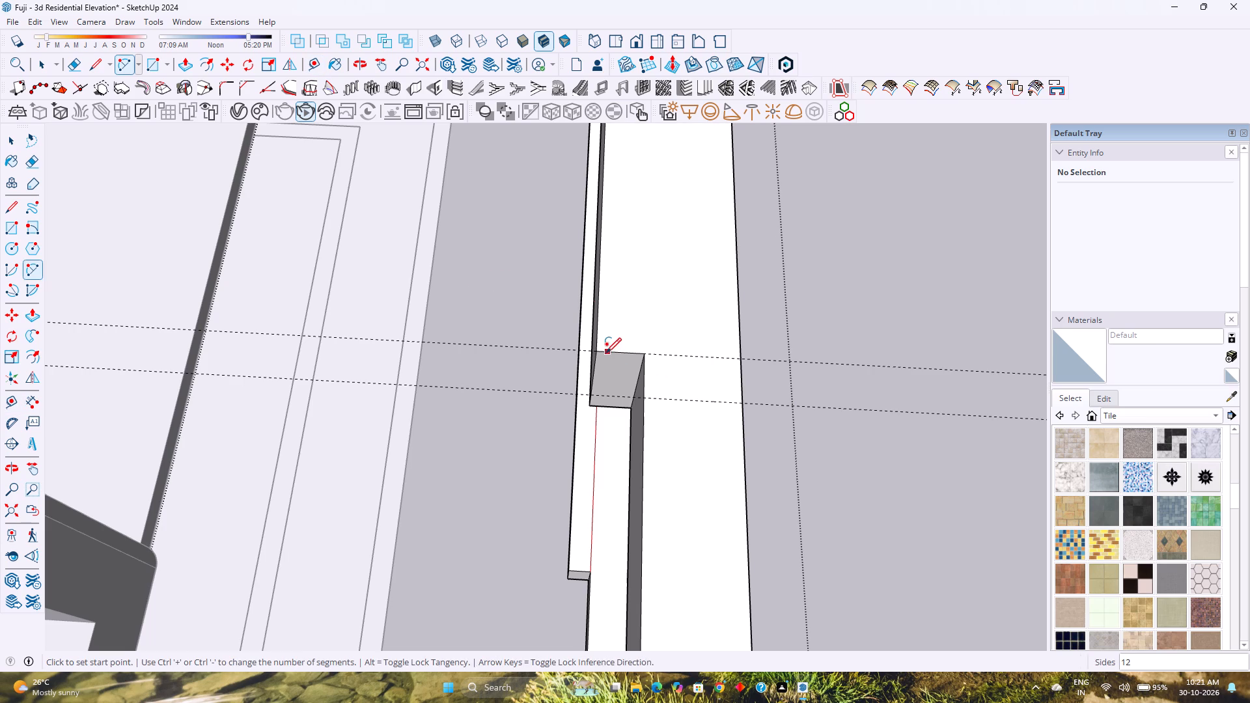
left_click(602, 353)
left_click(645, 397)
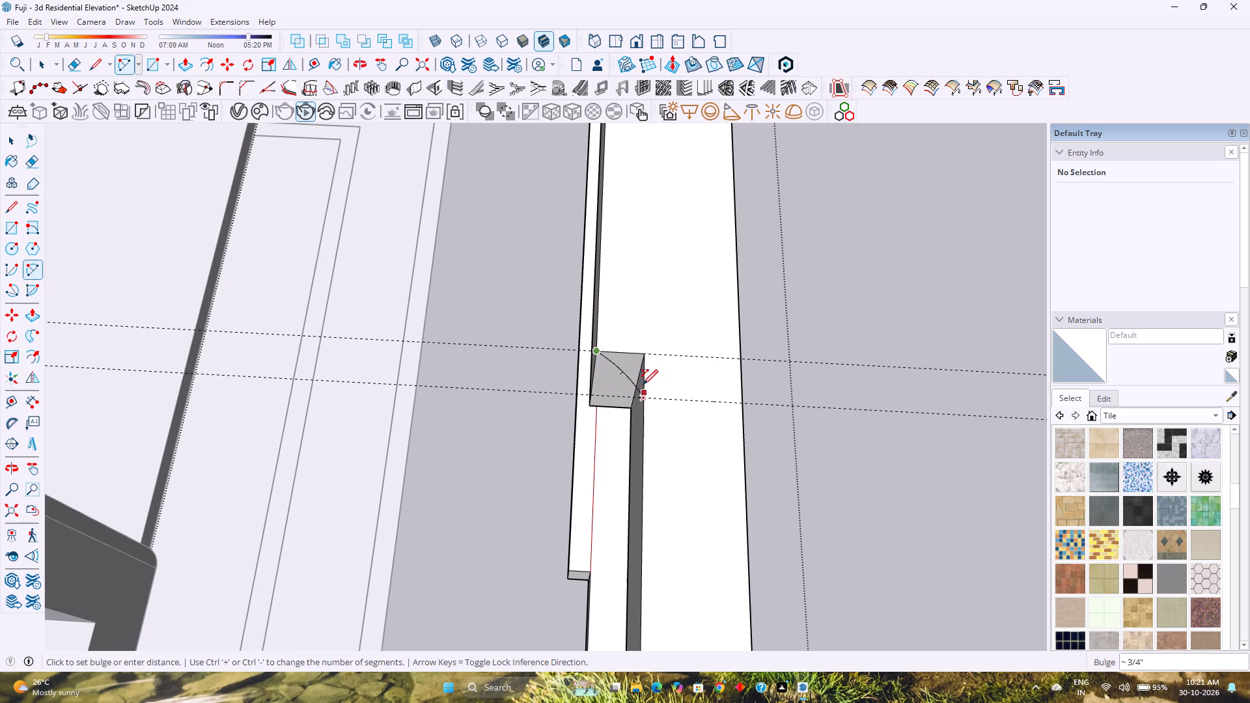
left_click(642, 370)
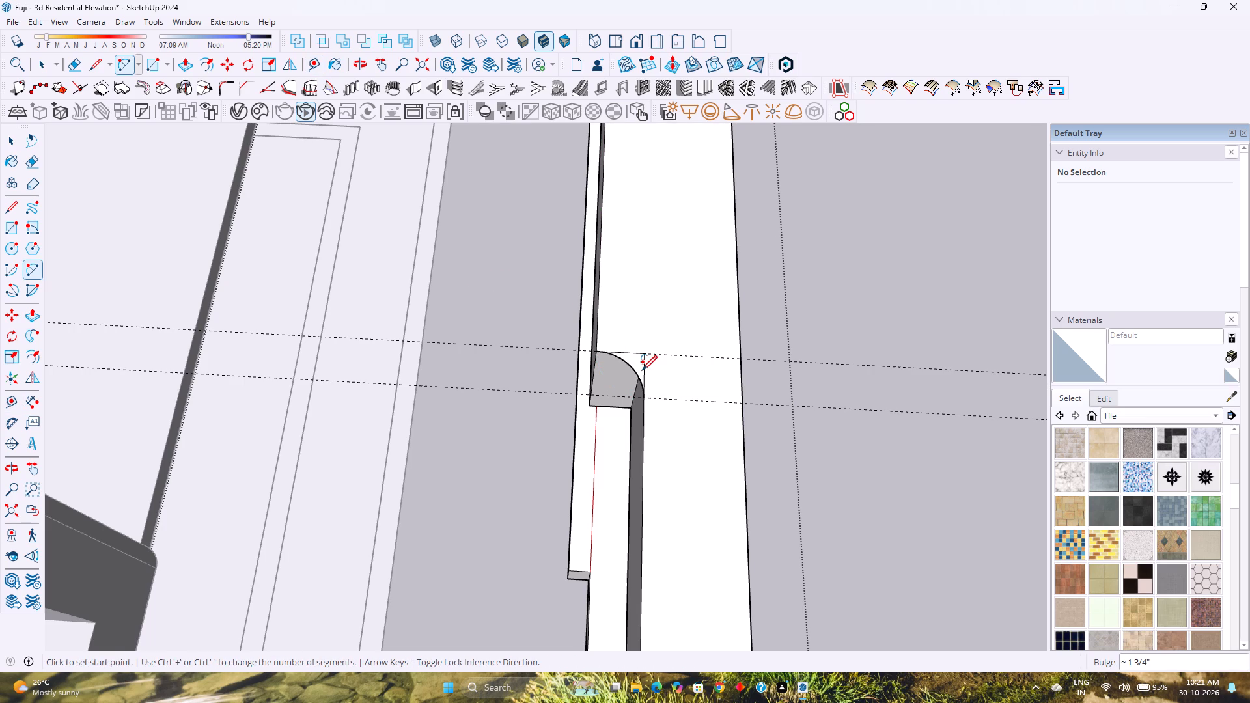
key("space")
scroll(624, 370, "up", 3)
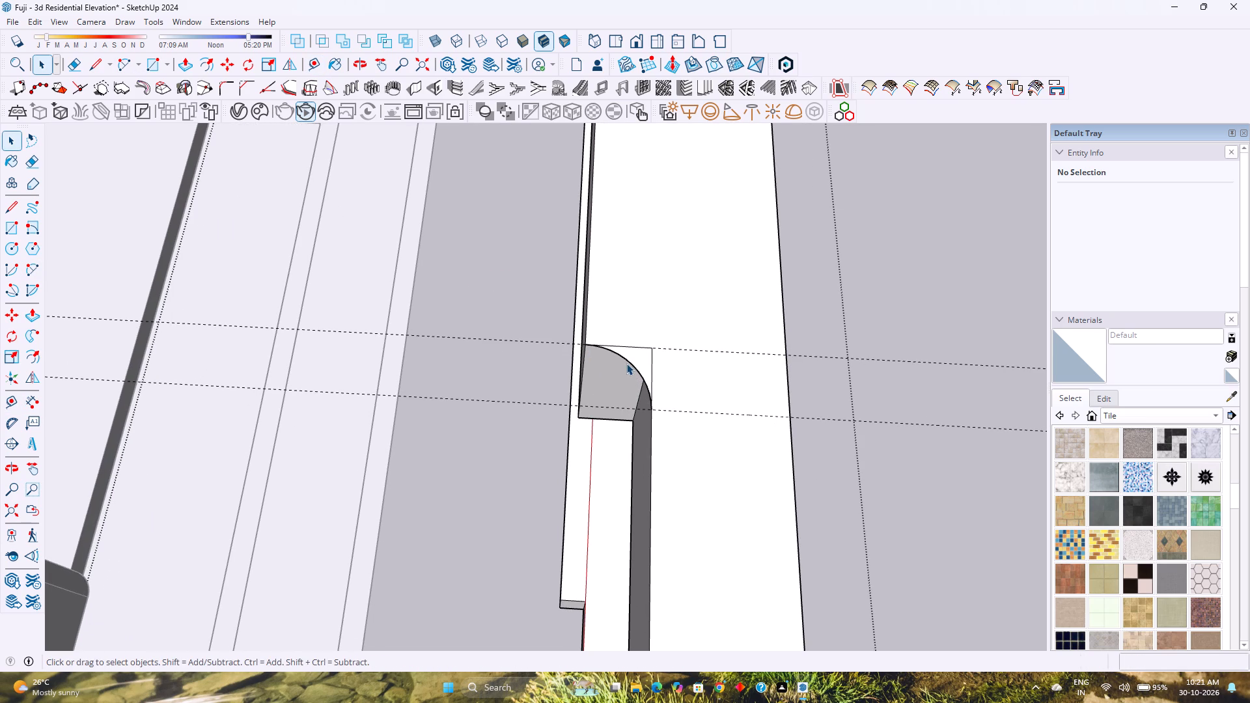
left_click(628, 361)
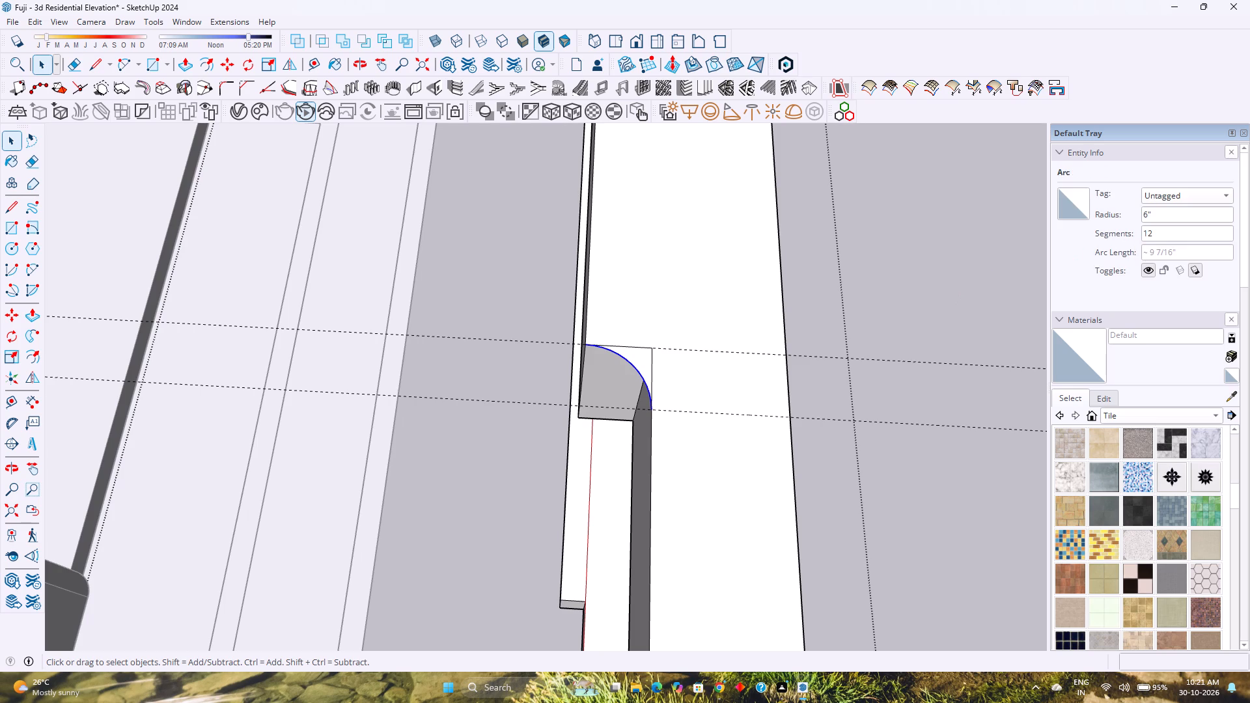
double_click(1162, 233)
key("8")
key("5")
key("Return")
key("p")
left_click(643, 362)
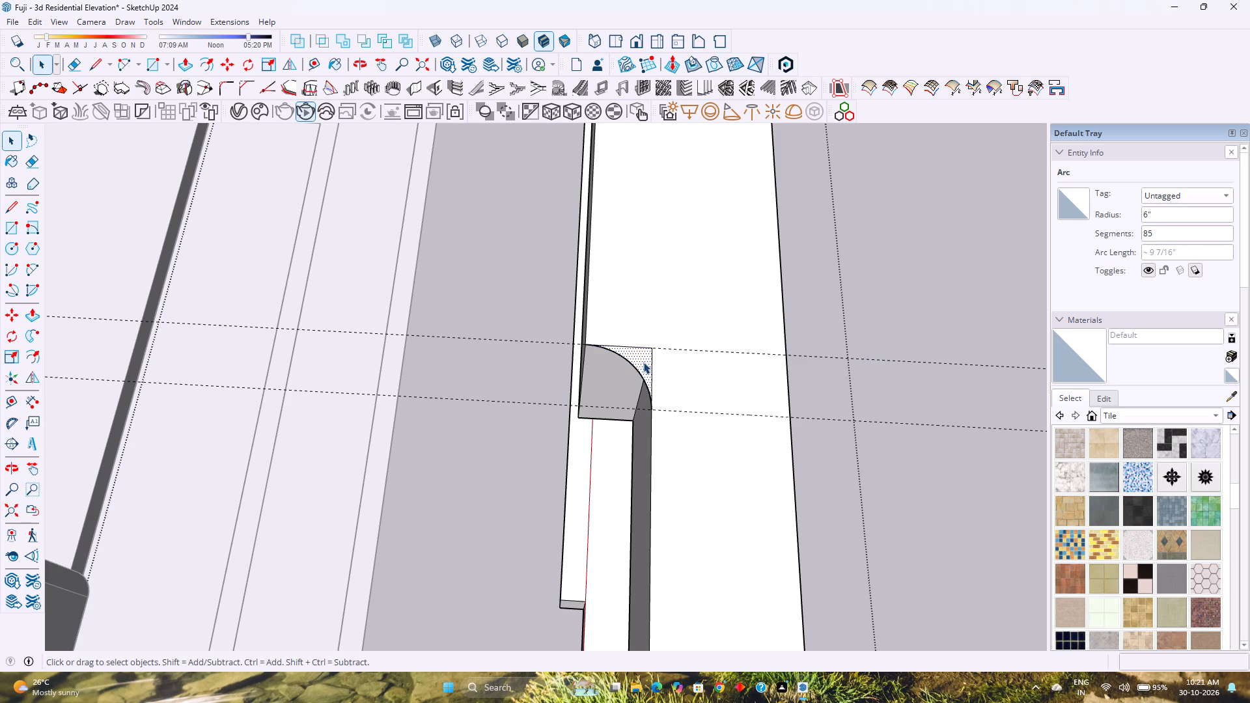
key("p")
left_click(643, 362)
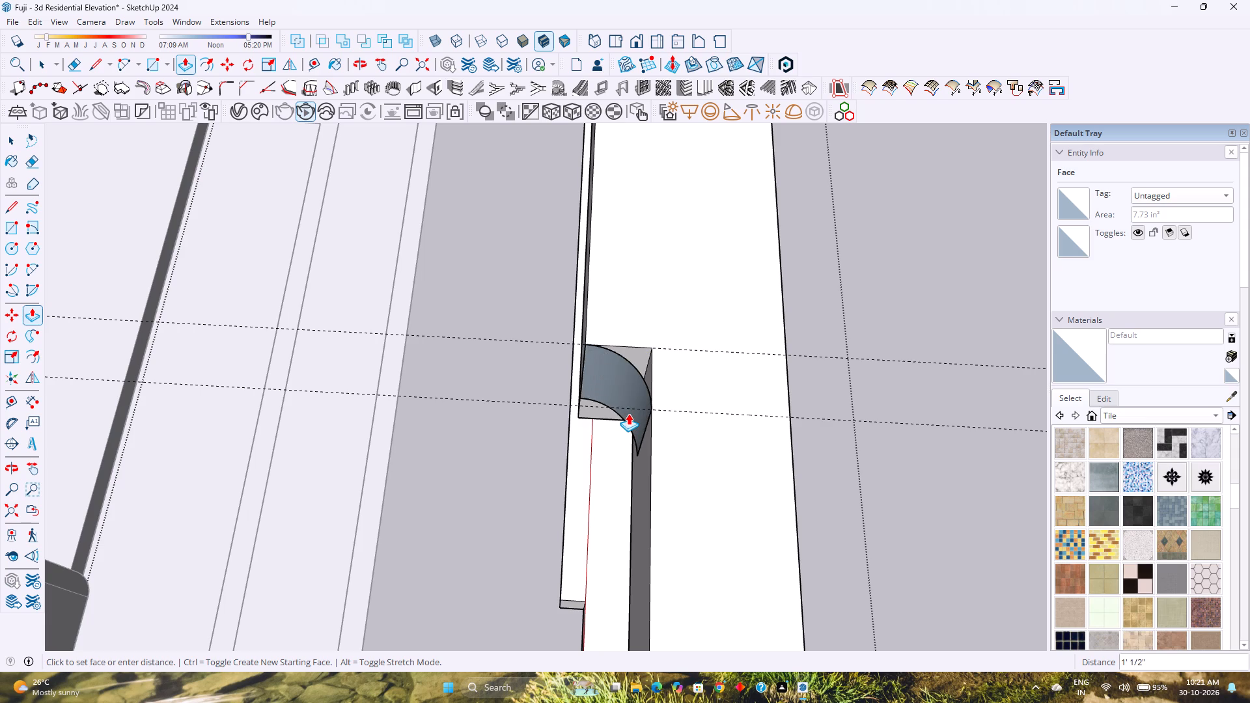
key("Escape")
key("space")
Copy the curved corner face and its edges 1' 6" straight down to the notch corner at the upper band's bottom.
middle_click_drag(614, 414, 625, 414)
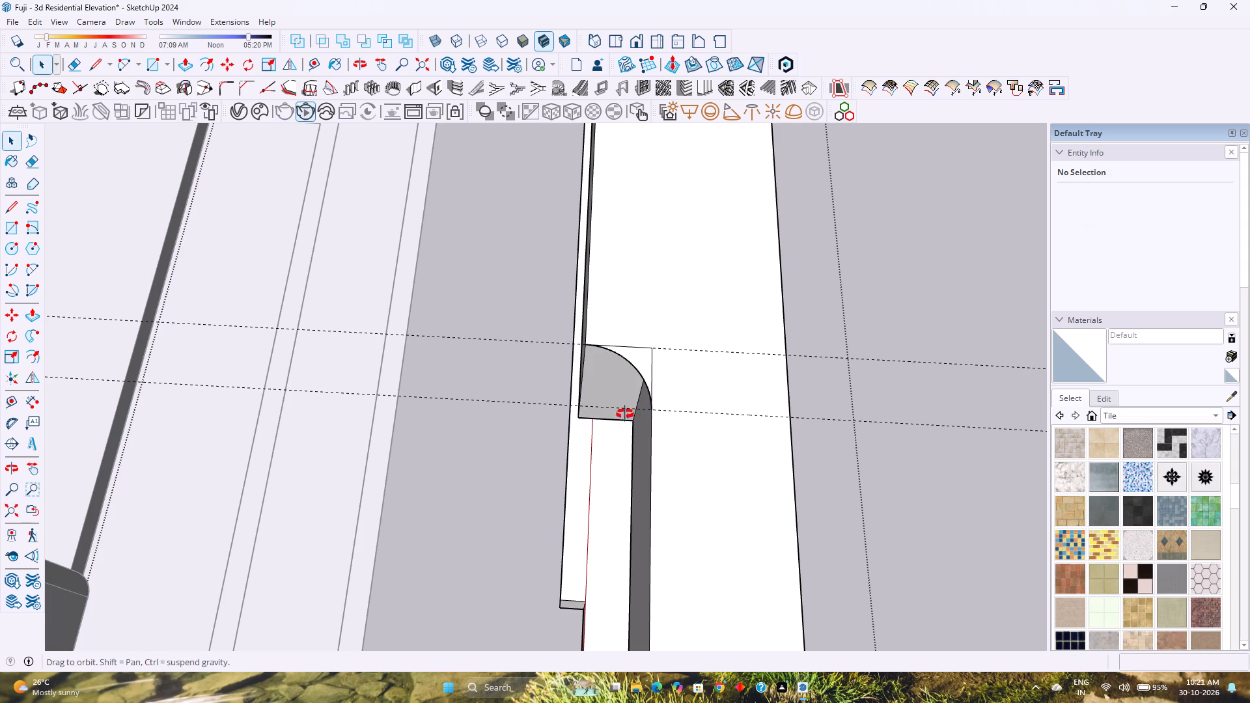
middle_click_drag(625, 414, 678, 407)
middle_click(678, 407)
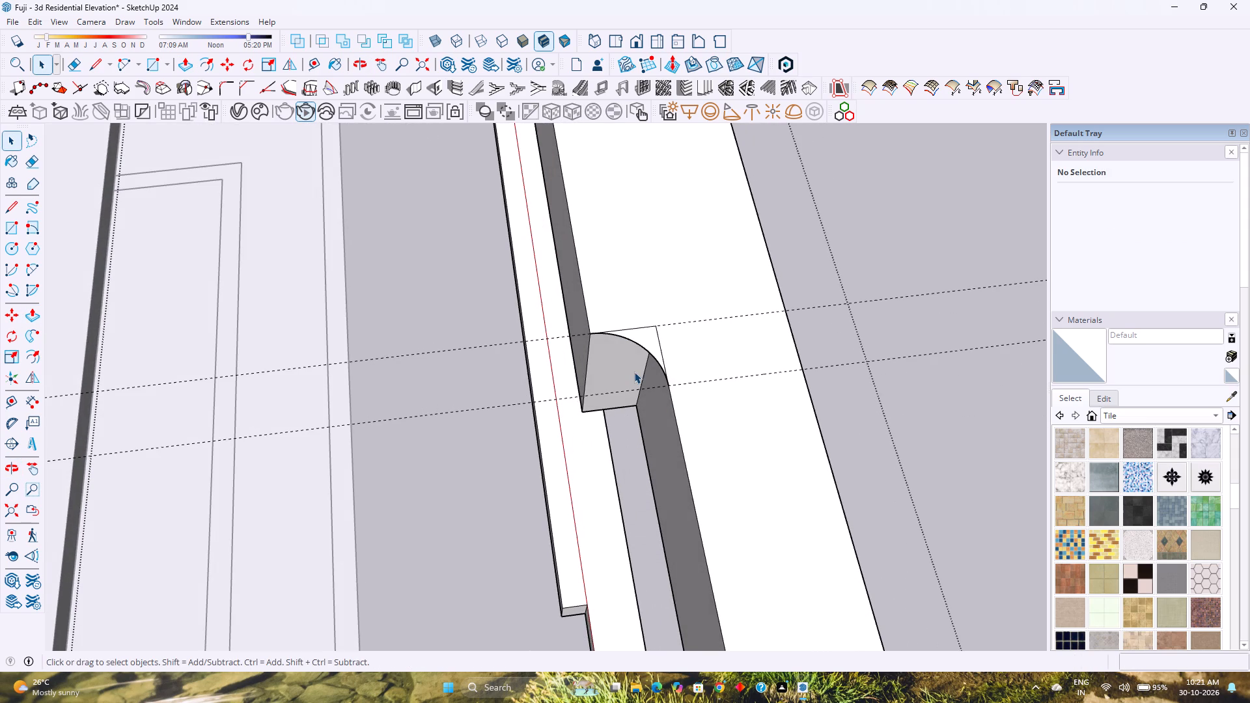
key("m")
key("space")
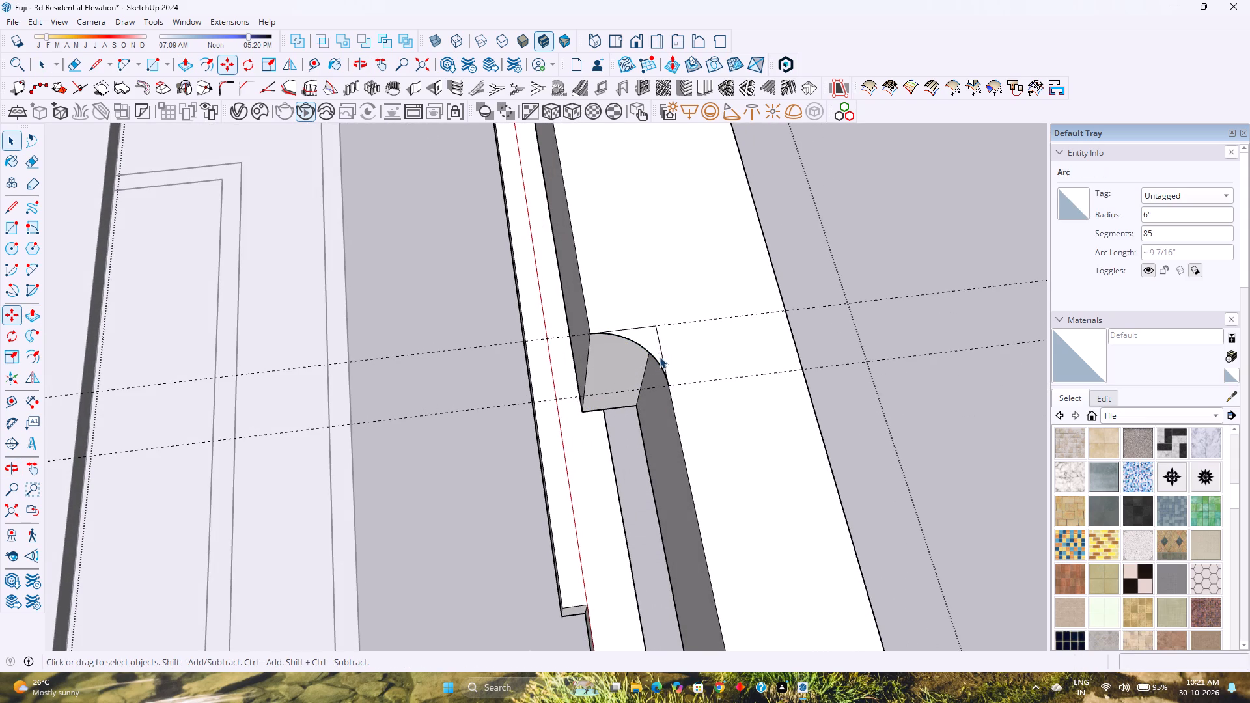
double_click(656, 348)
key("m")
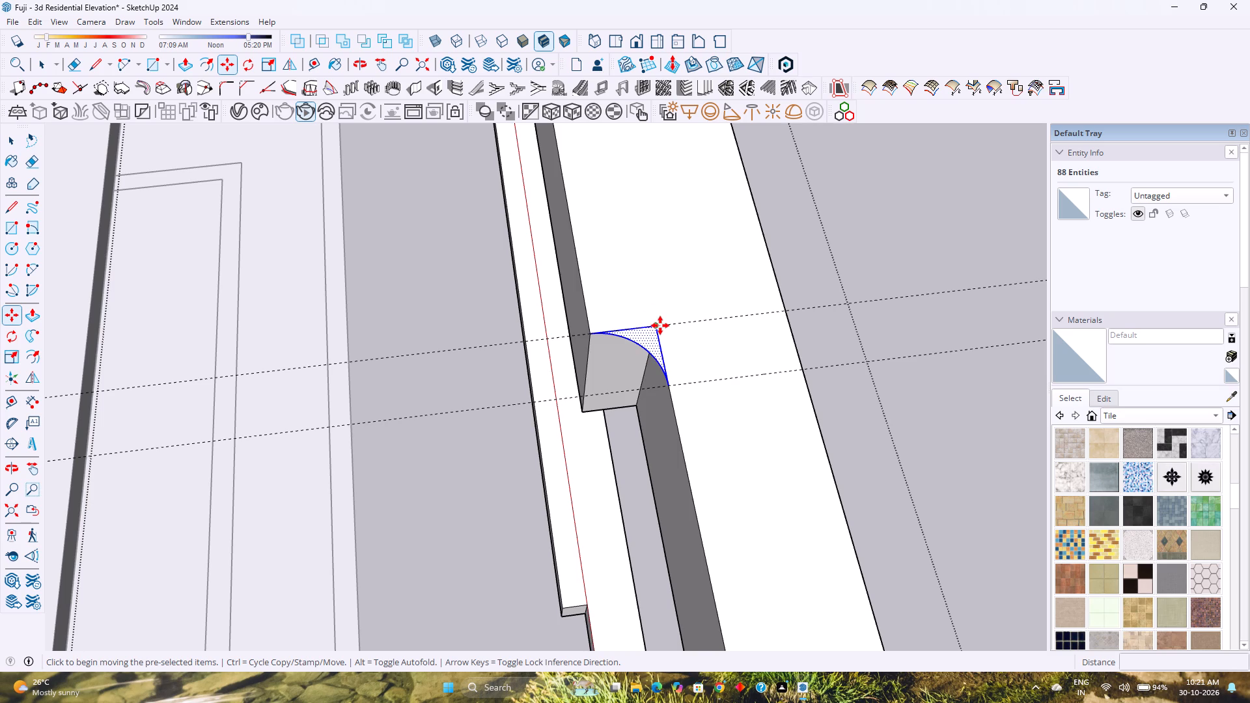
left_click(657, 325)
left_click(633, 410)
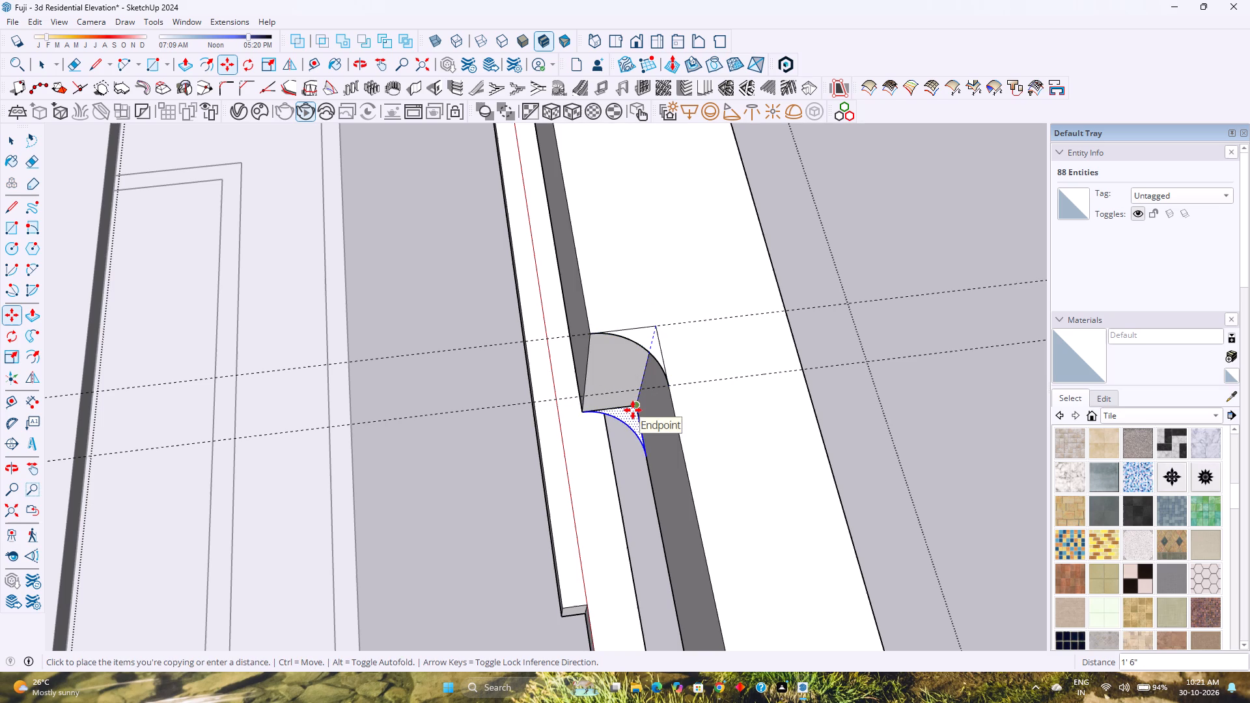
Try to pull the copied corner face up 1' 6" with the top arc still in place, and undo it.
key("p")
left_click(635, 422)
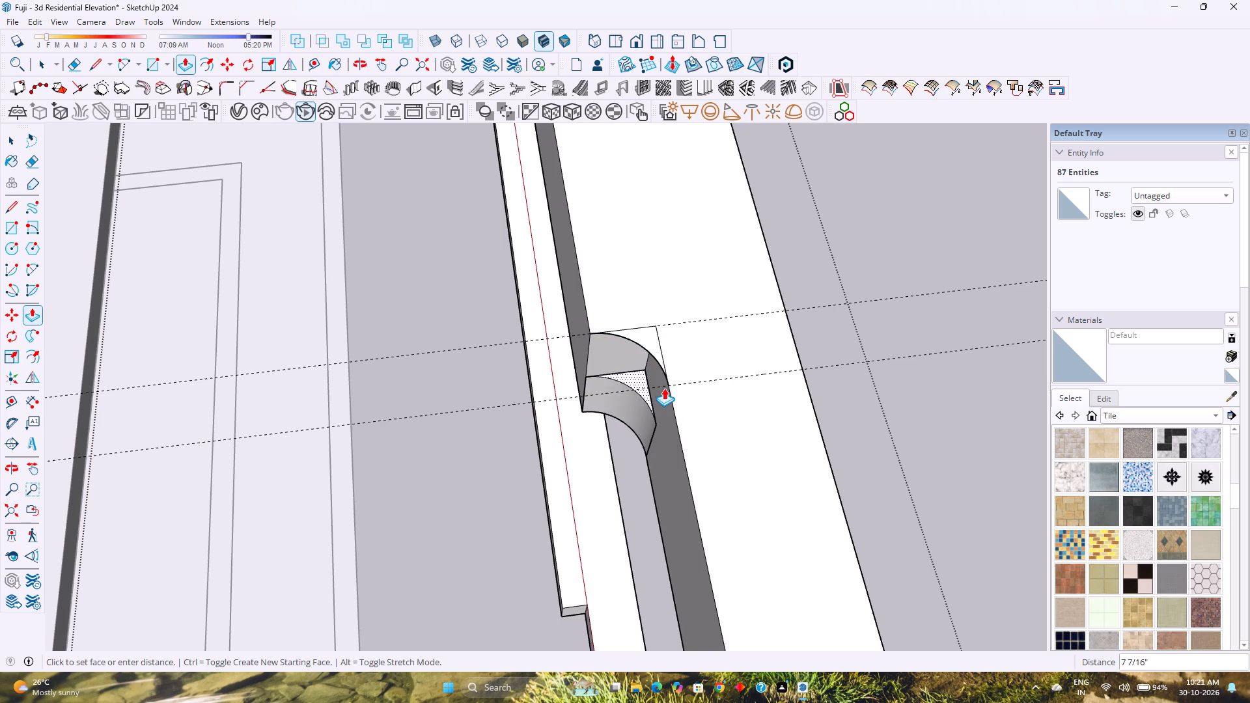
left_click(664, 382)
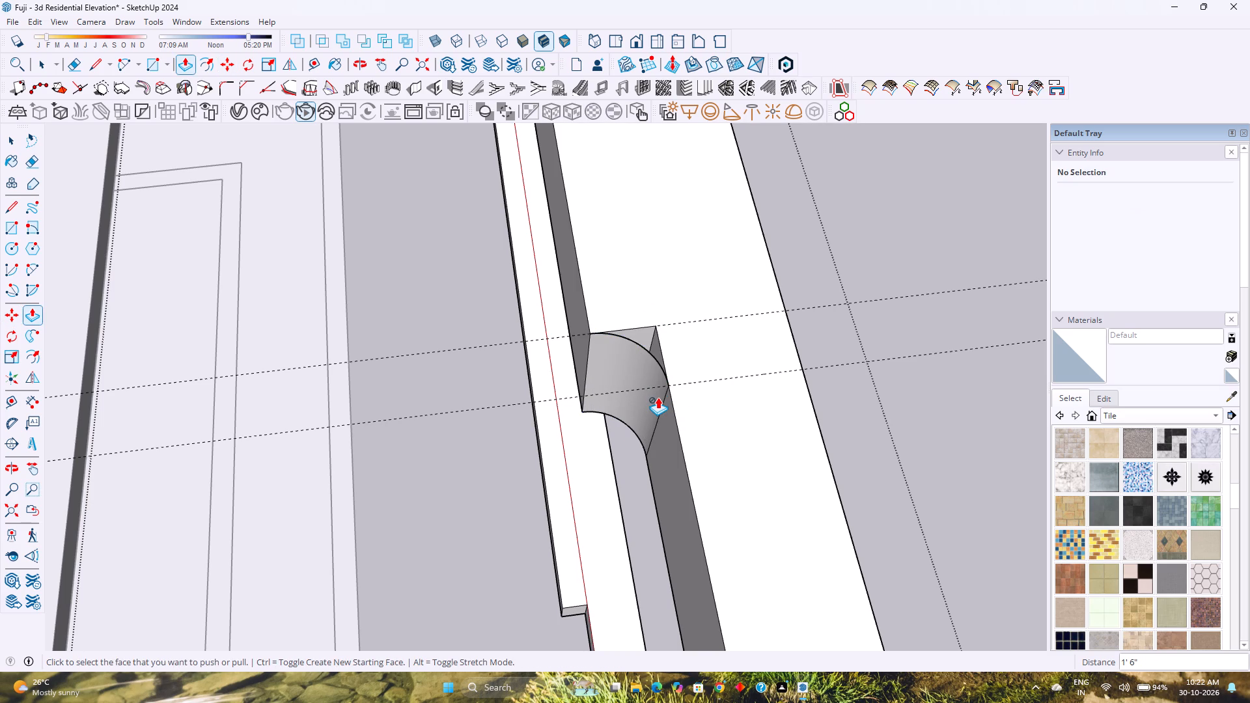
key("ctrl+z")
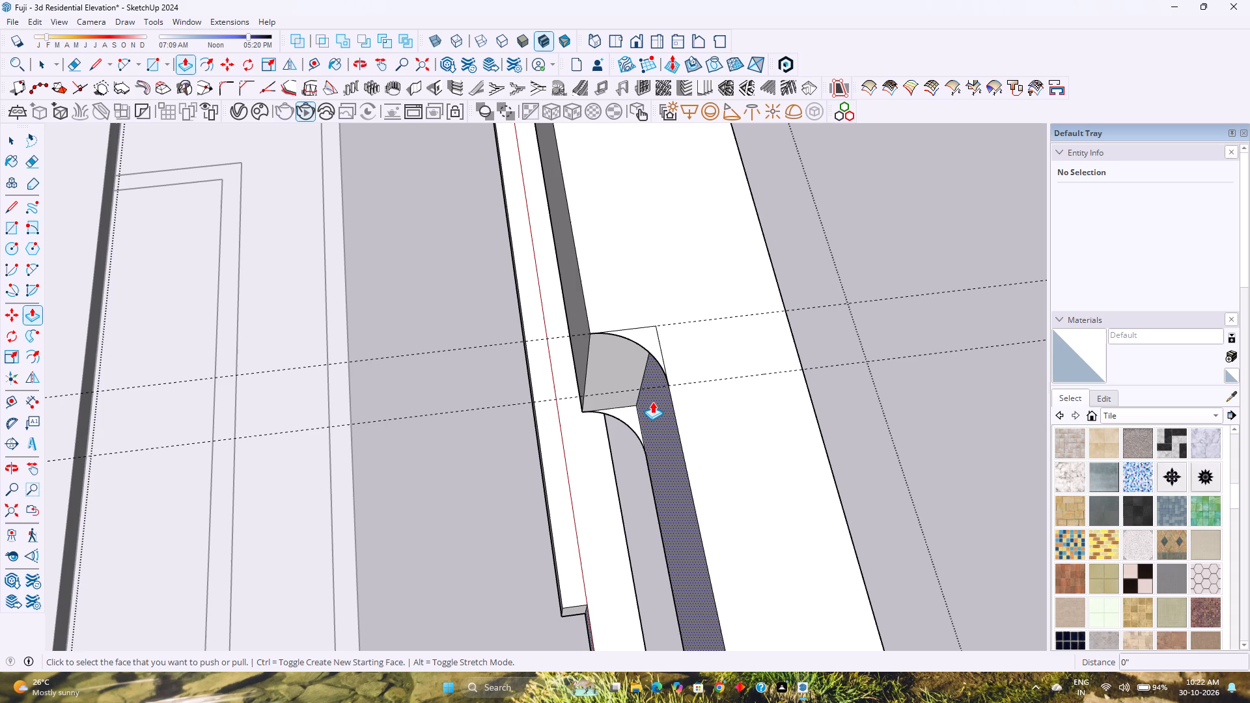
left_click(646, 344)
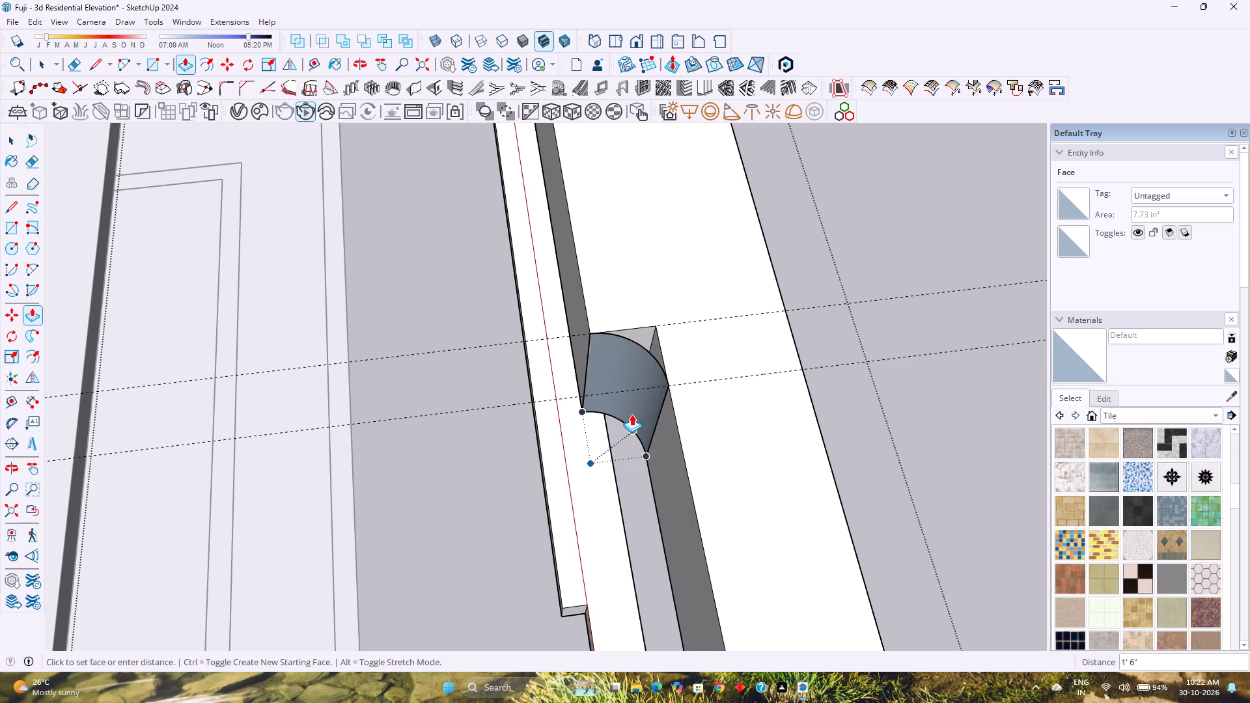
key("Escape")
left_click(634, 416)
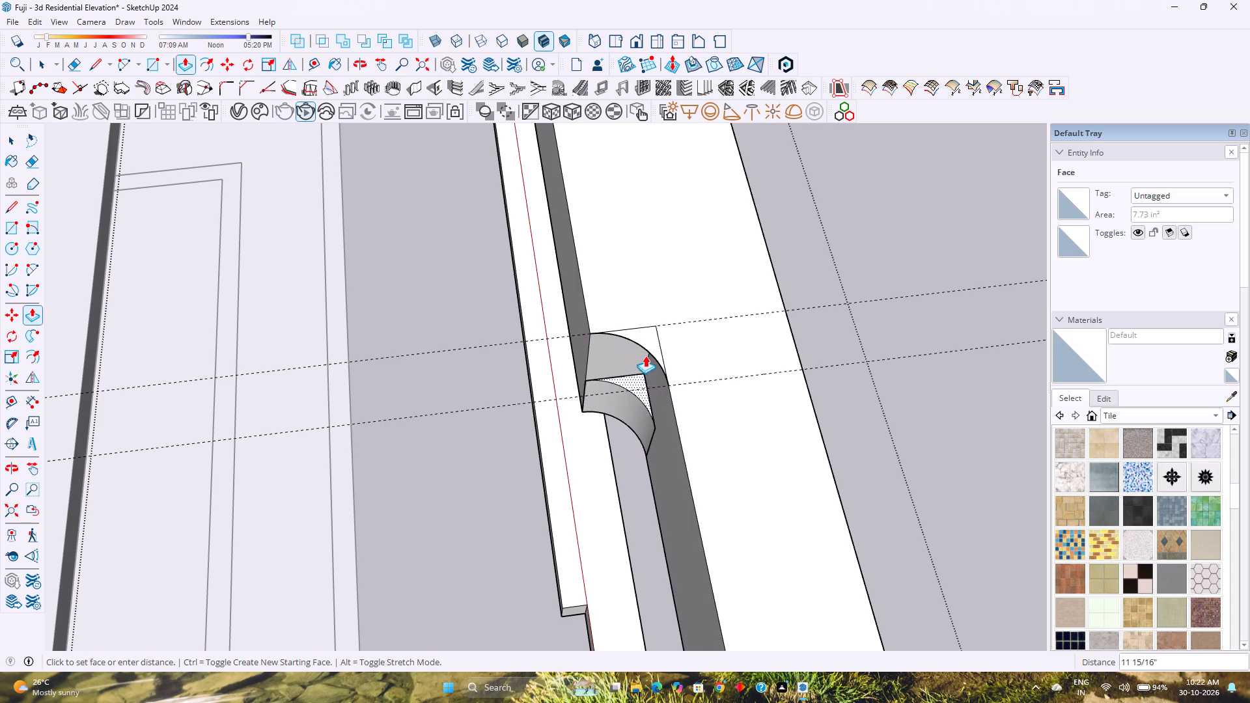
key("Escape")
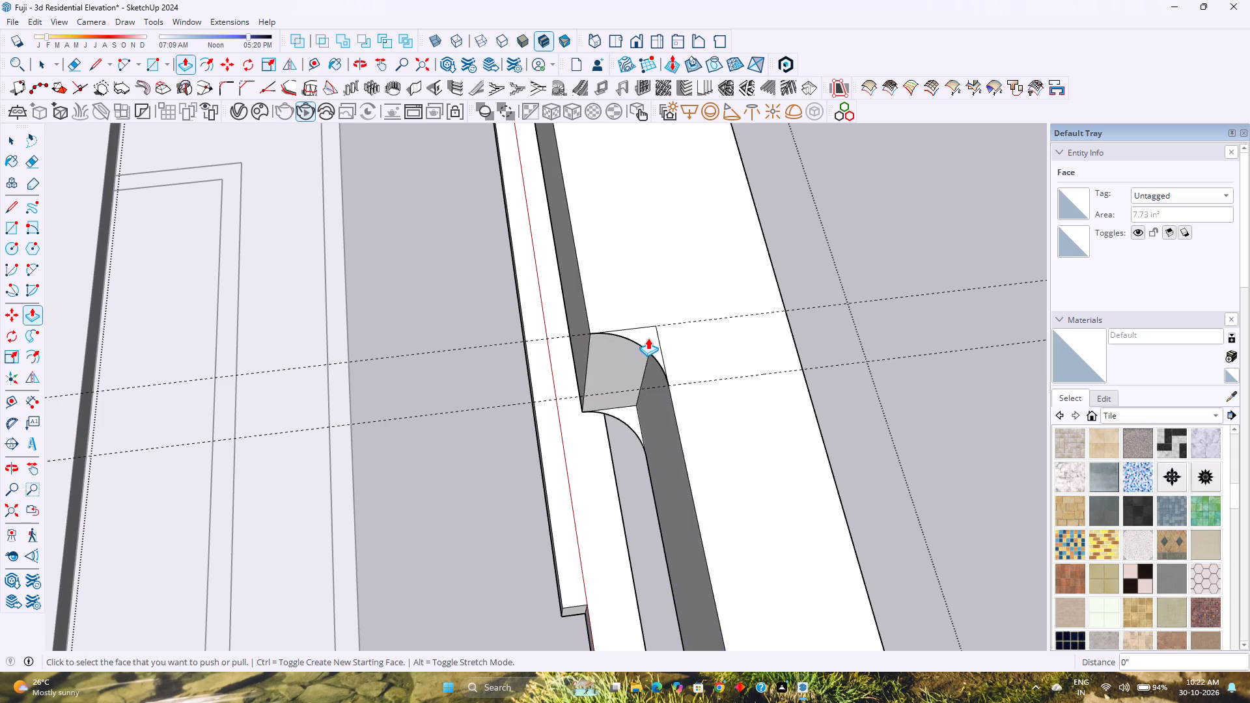
Delete the original arc at the top of the notch corner.
key("space")
left_click(646, 351)
key("Delete")
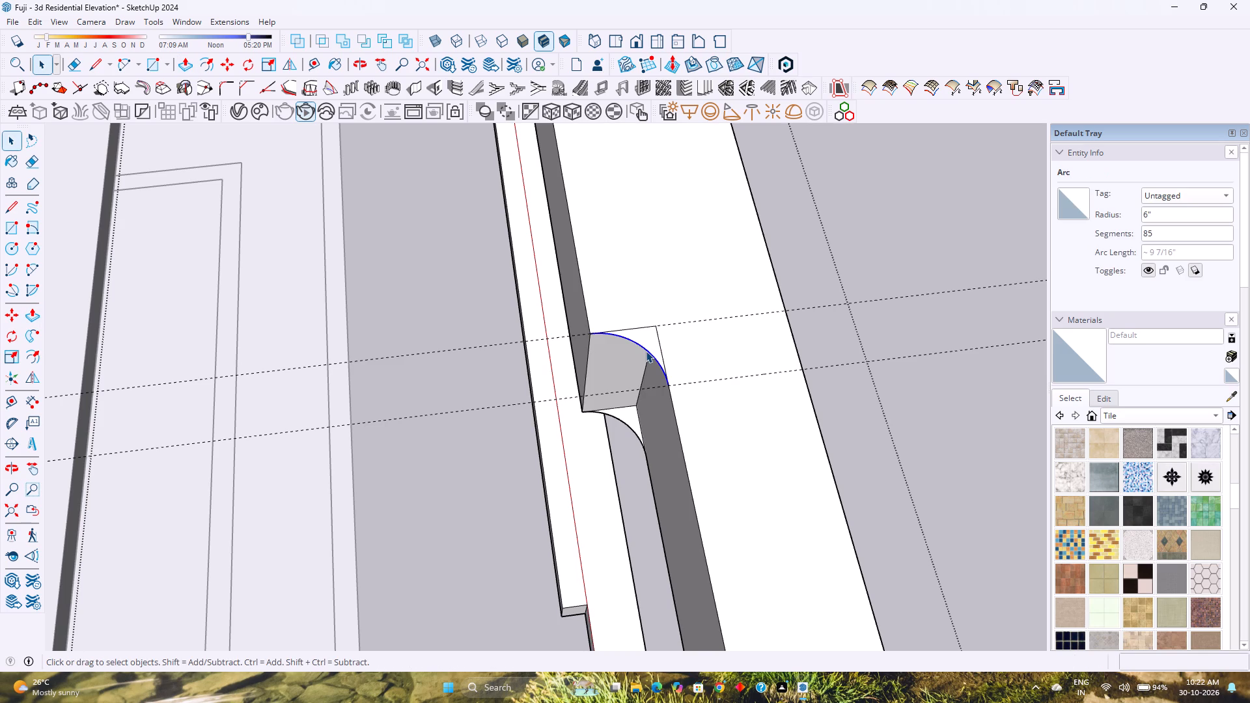
Pull the copied corner face up 1' 6", flush with the upper band's top.
left_click(629, 411)
key("p")
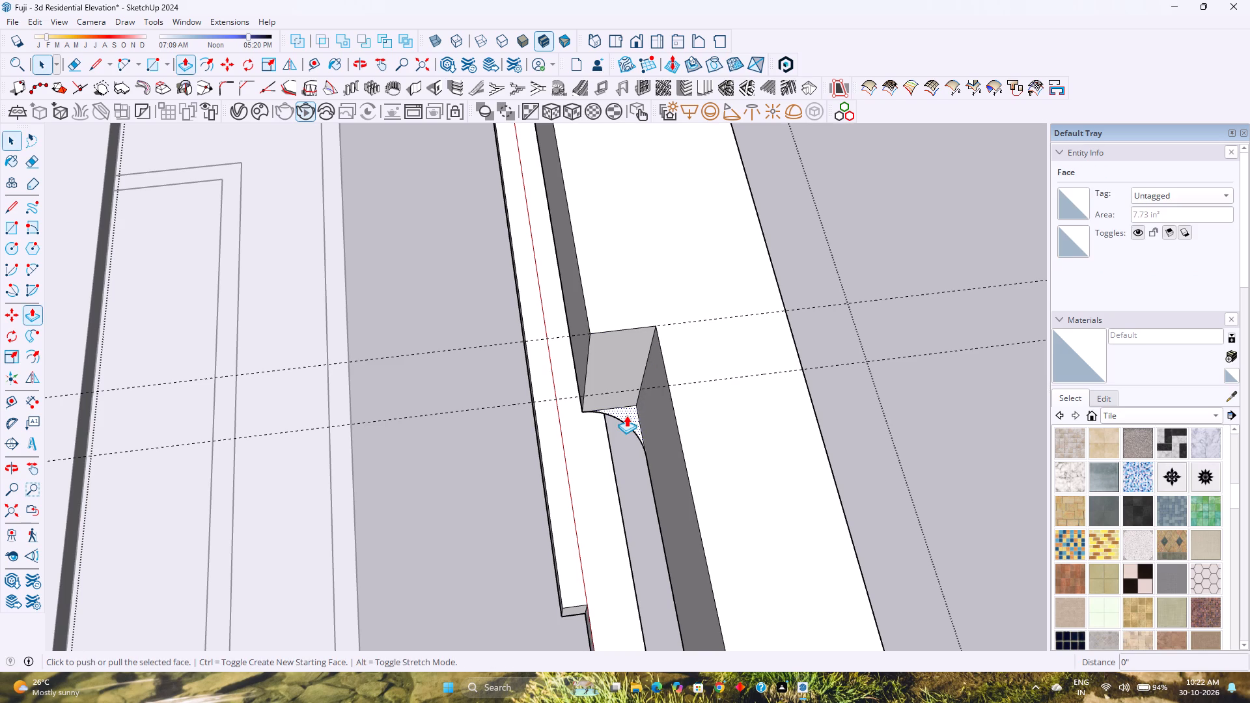
left_click(626, 417)
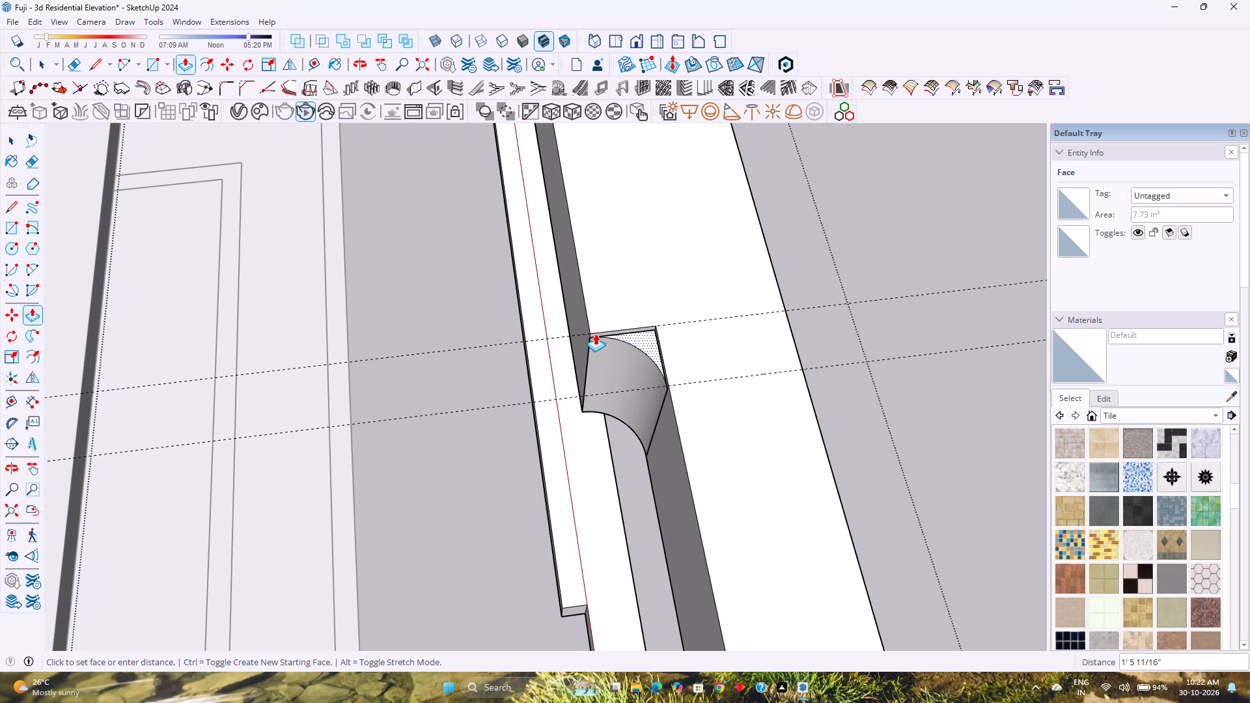
left_click(593, 333)
Erase the two leftover straight edges of the old square corner on the upper band's top face.
scroll(660, 331, "up", 6)
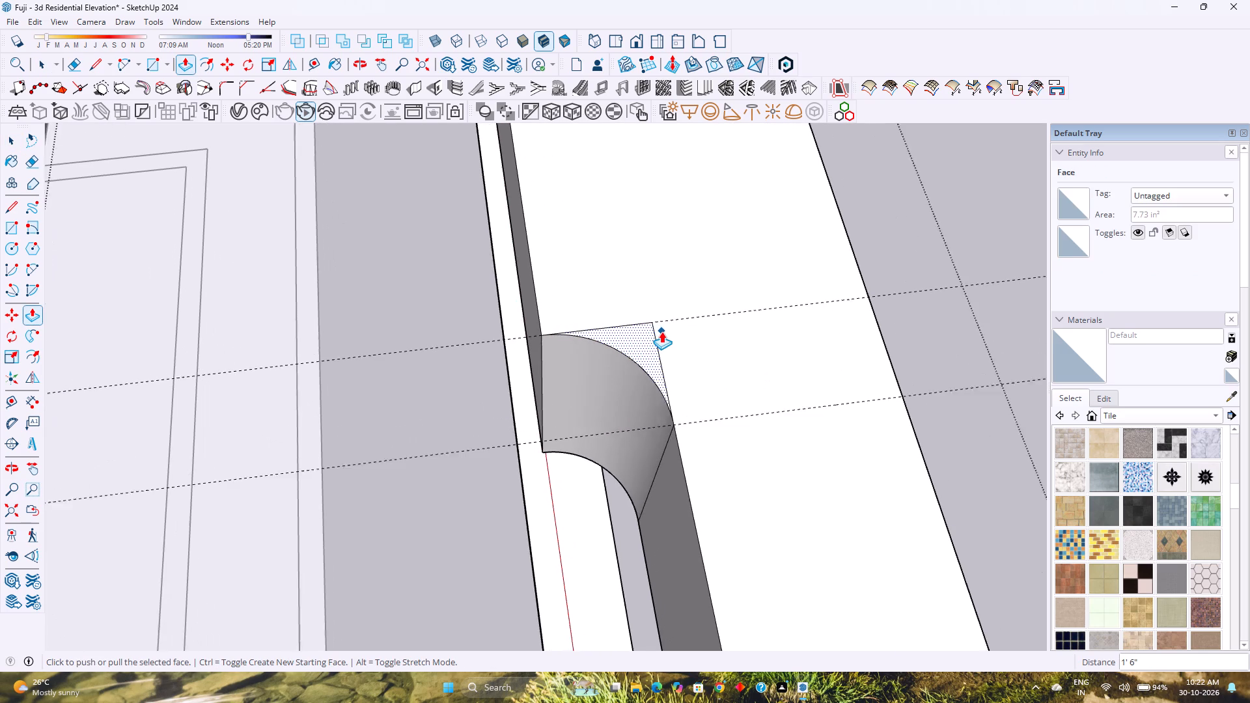
scroll(661, 331, "up", 1)
key("e")
left_click(657, 348)
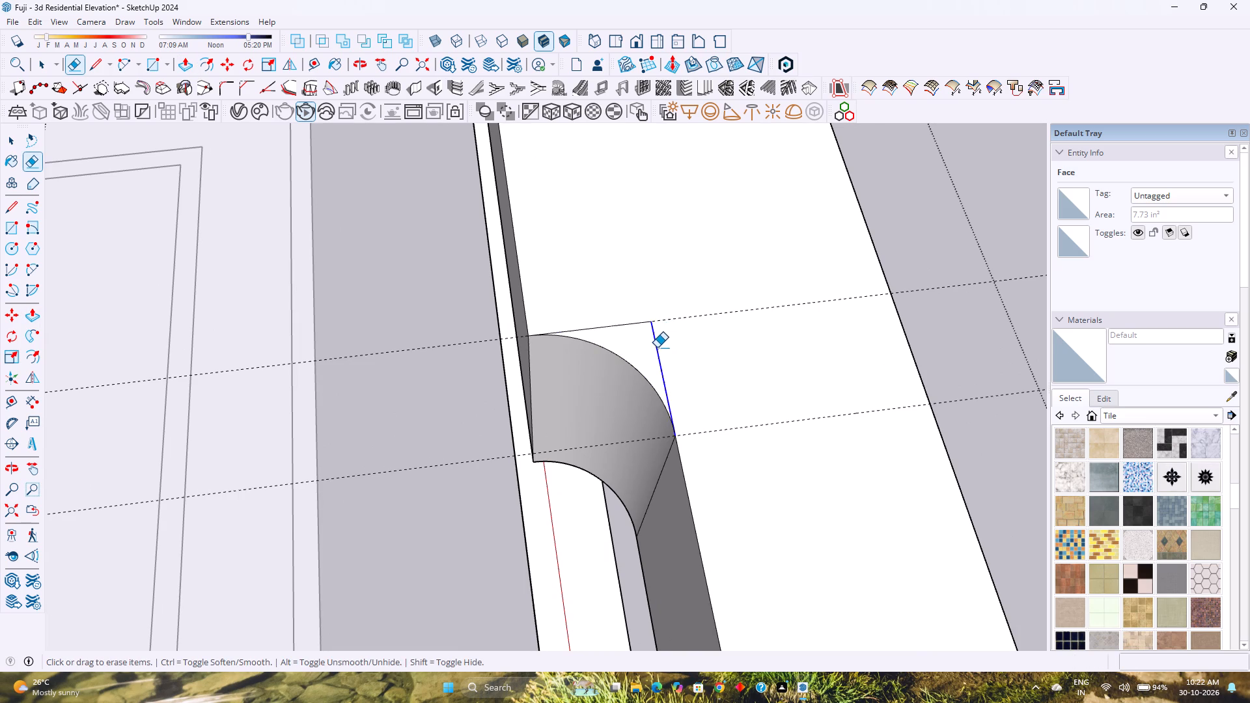
key("space")
left_click(628, 323)
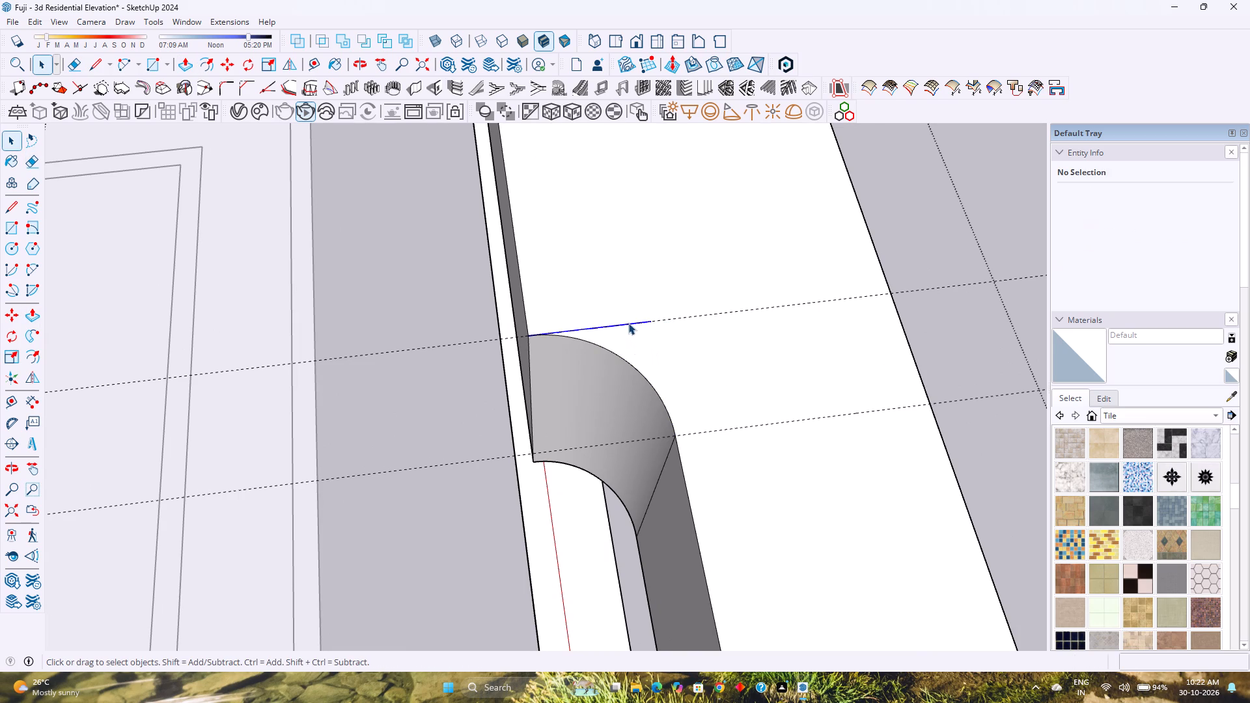
key("Delete")
Close the frame group and move the whole frame 10' along the green axis back toward the building.
scroll(572, 366, "down", 13)
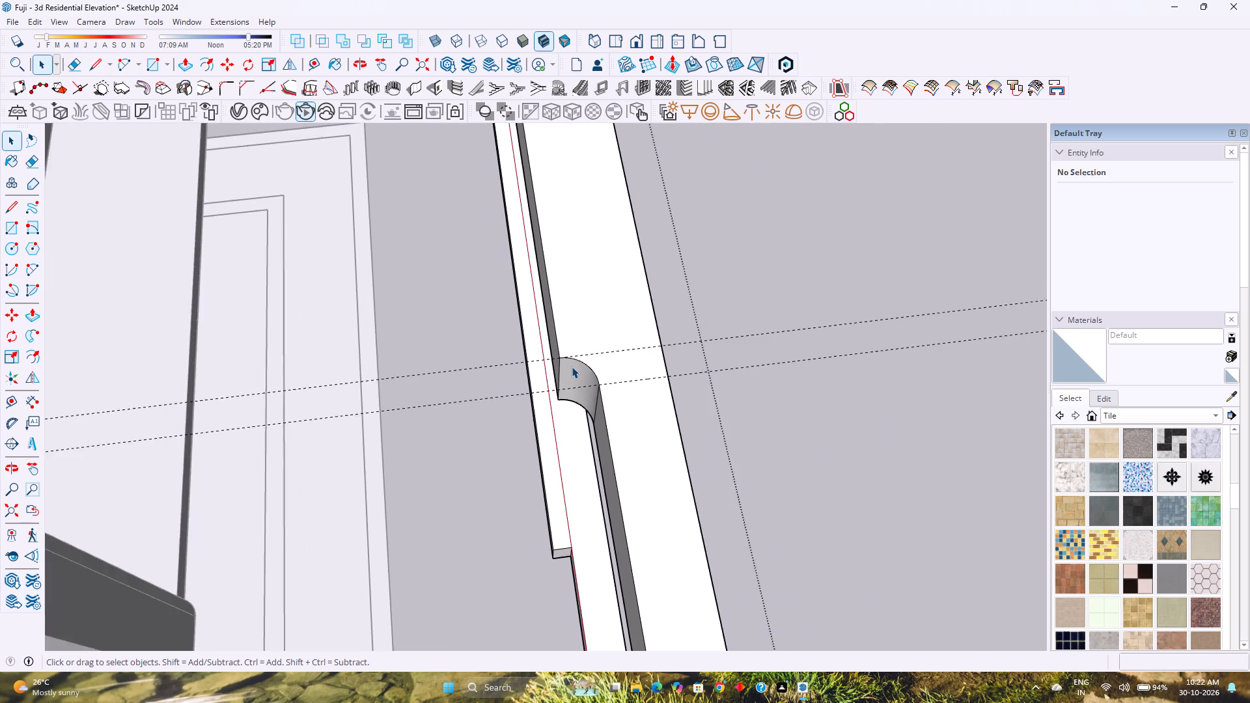
scroll(572, 366, "down", 15)
middle_click(605, 462)
middle_click_drag(605, 461, 576, 431)
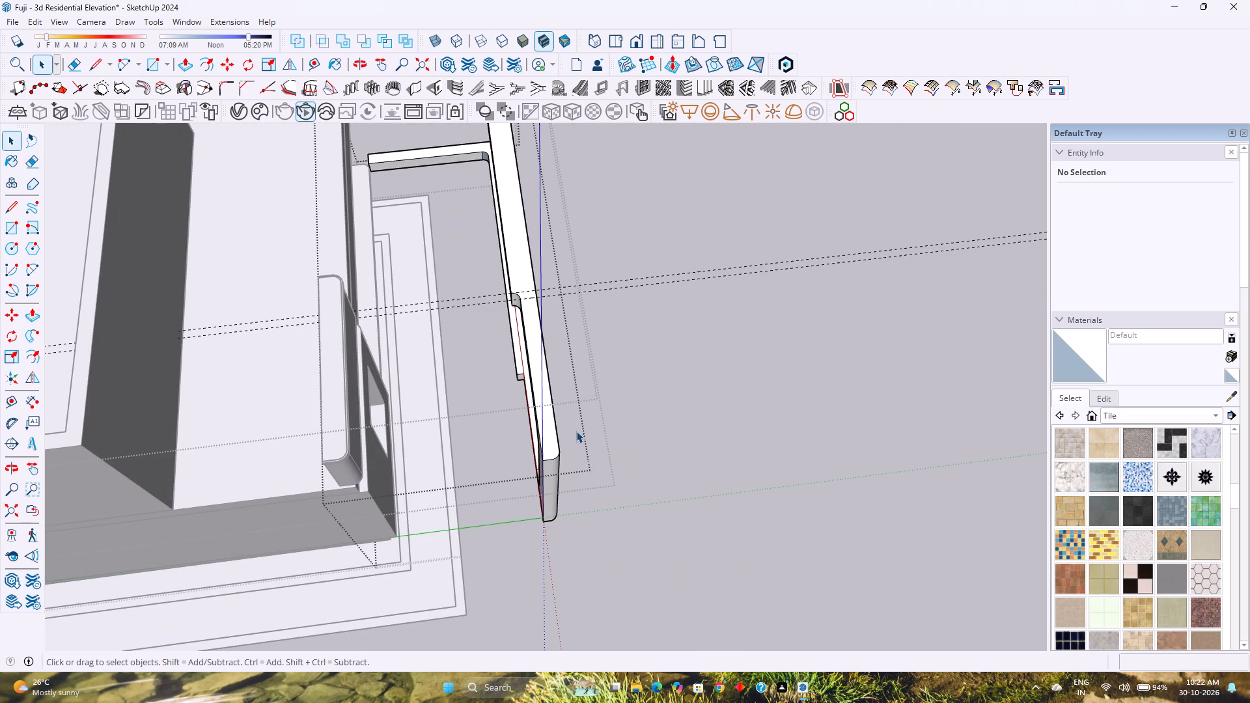
key("Escape")
left_click(548, 428)
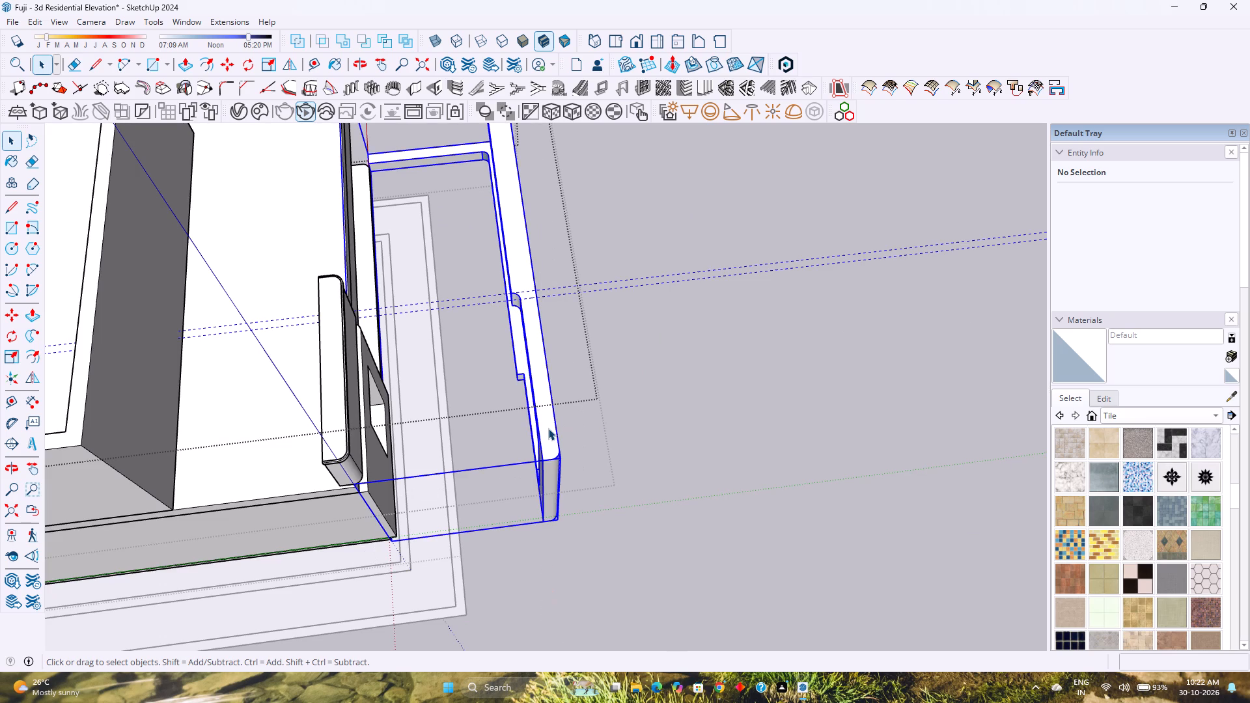
key("m")
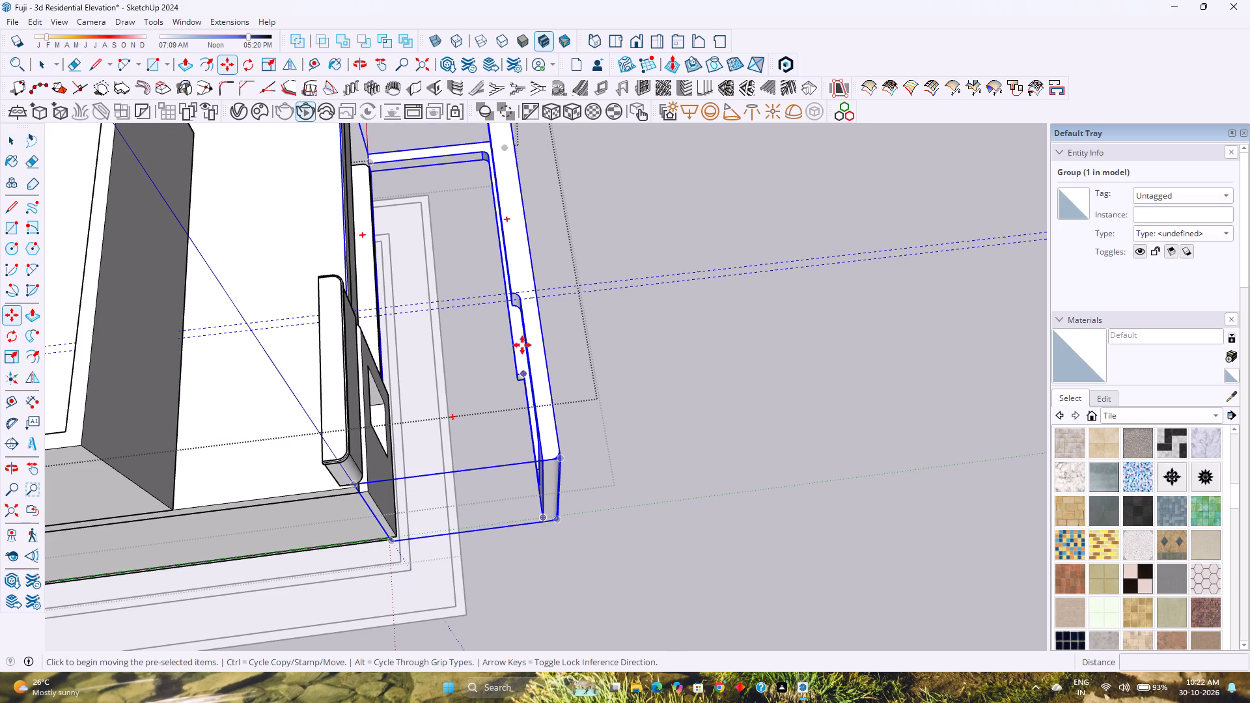
left_click(543, 461)
key("Left")
type("10'")
key("Return")
key("space")
Examine how the notched frame fits against the terrace edge and parapet from above, the side and below.
middle_click_drag(351, 493, 350, 478)
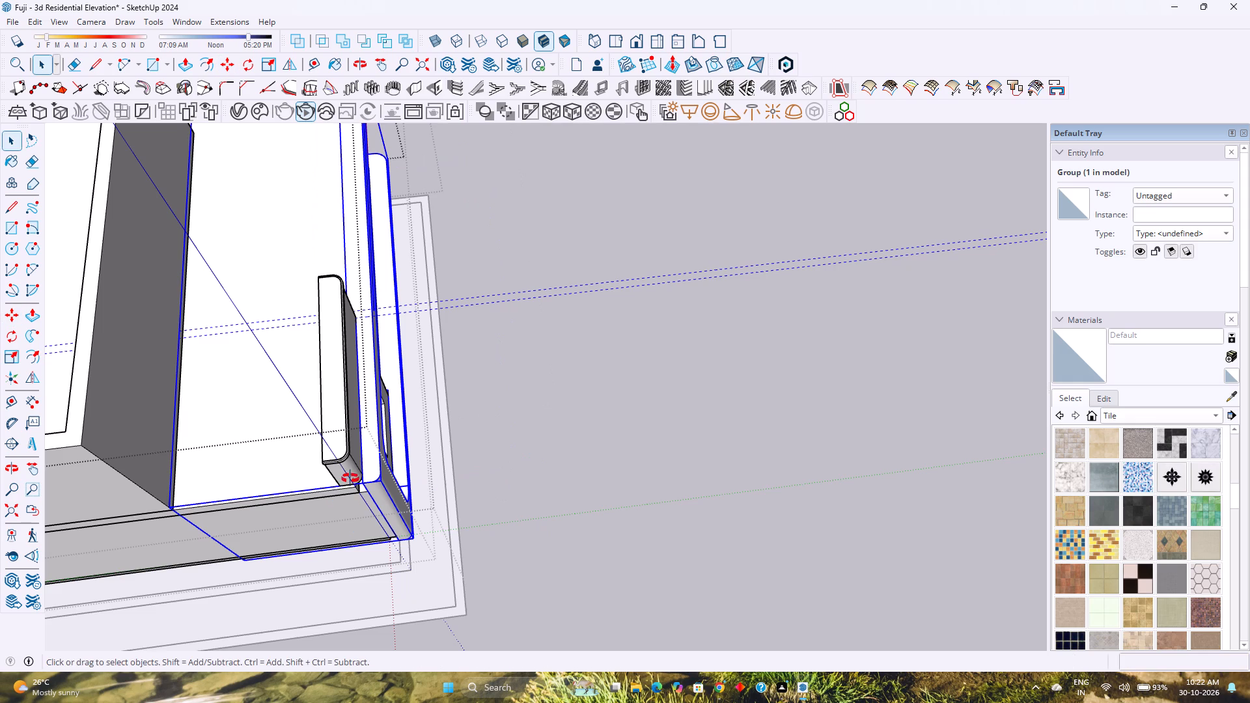
middle_click_drag(350, 478, 406, 387)
middle_click(409, 385)
scroll(388, 461, "up", 3)
middle_click_drag(386, 447, 411, 361)
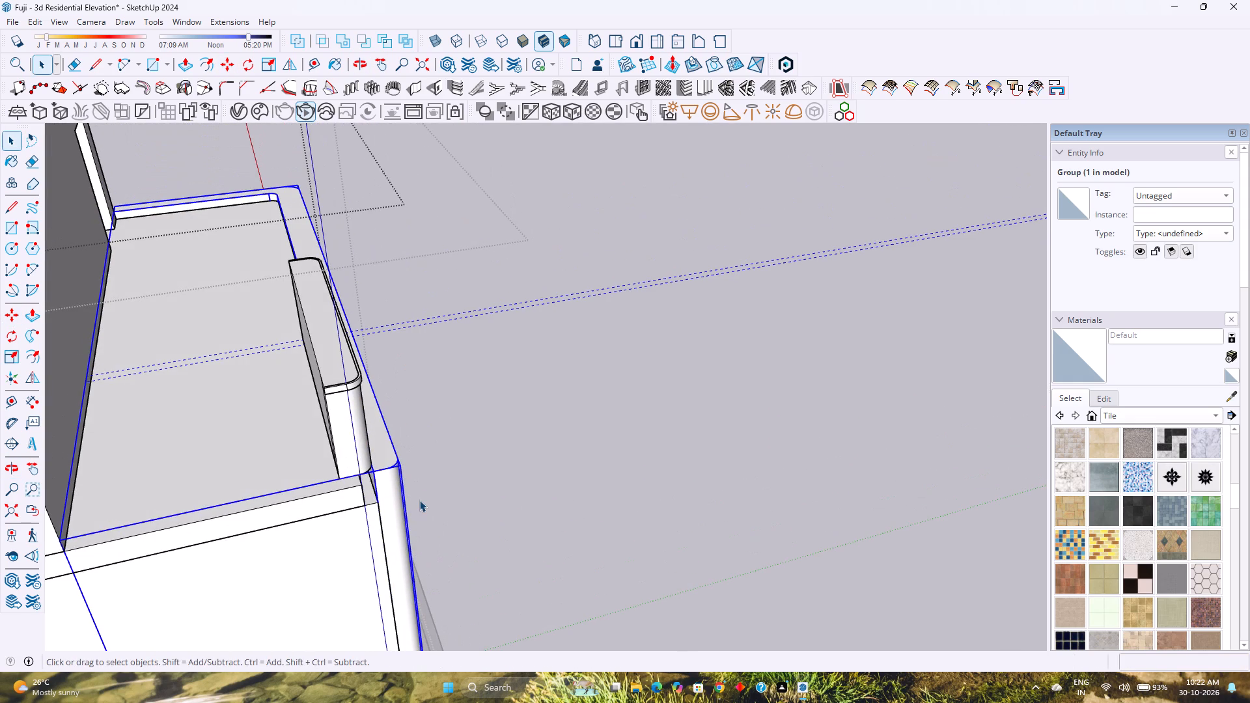
middle_click_drag(419, 500, 430, 518, "shift")
middle_click_drag(353, 542, 408, 467)
scroll(421, 468, "down", 3)
middle_click_drag(398, 525, 391, 477, "shift")
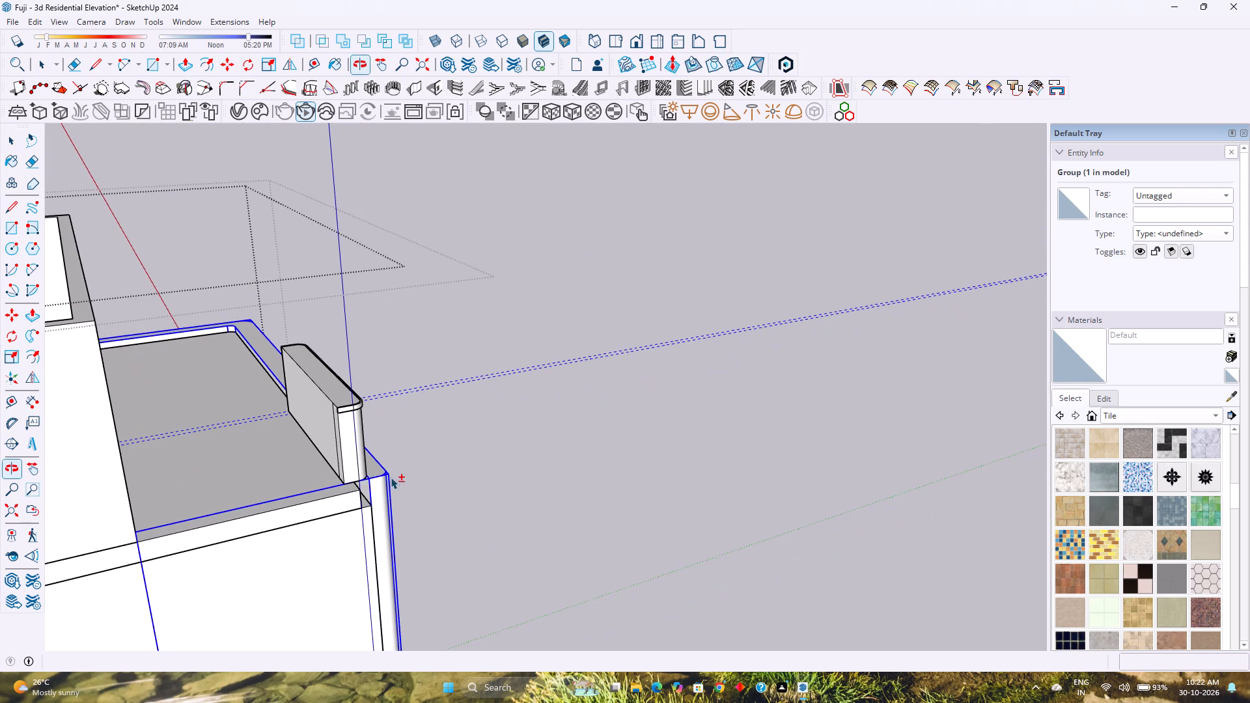
scroll(370, 497, "down", 1)
middle_click(331, 539)
middle_click(331, 538)
middle_click_drag(331, 538, 379, 476)
middle_click_drag(540, 449, 536, 453)
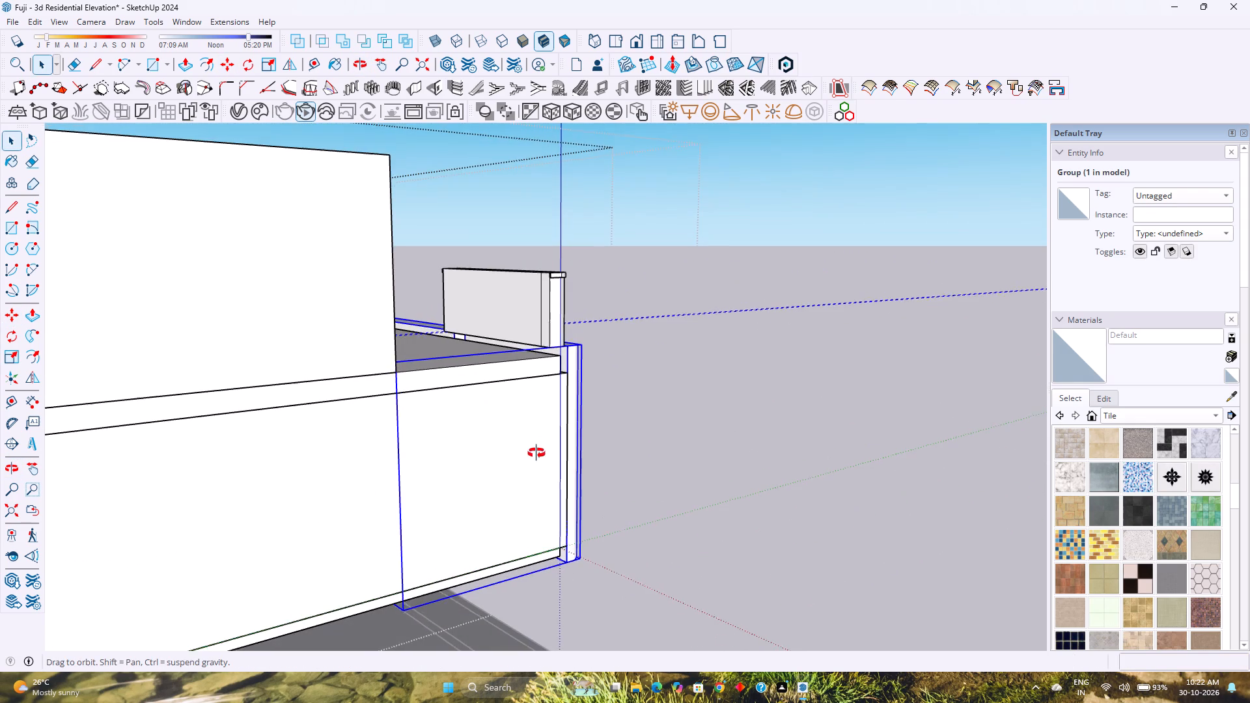
middle_click_drag(536, 453, 402, 478)
scroll(438, 574, "up", 3)
middle_click_drag(429, 564, 370, 504)
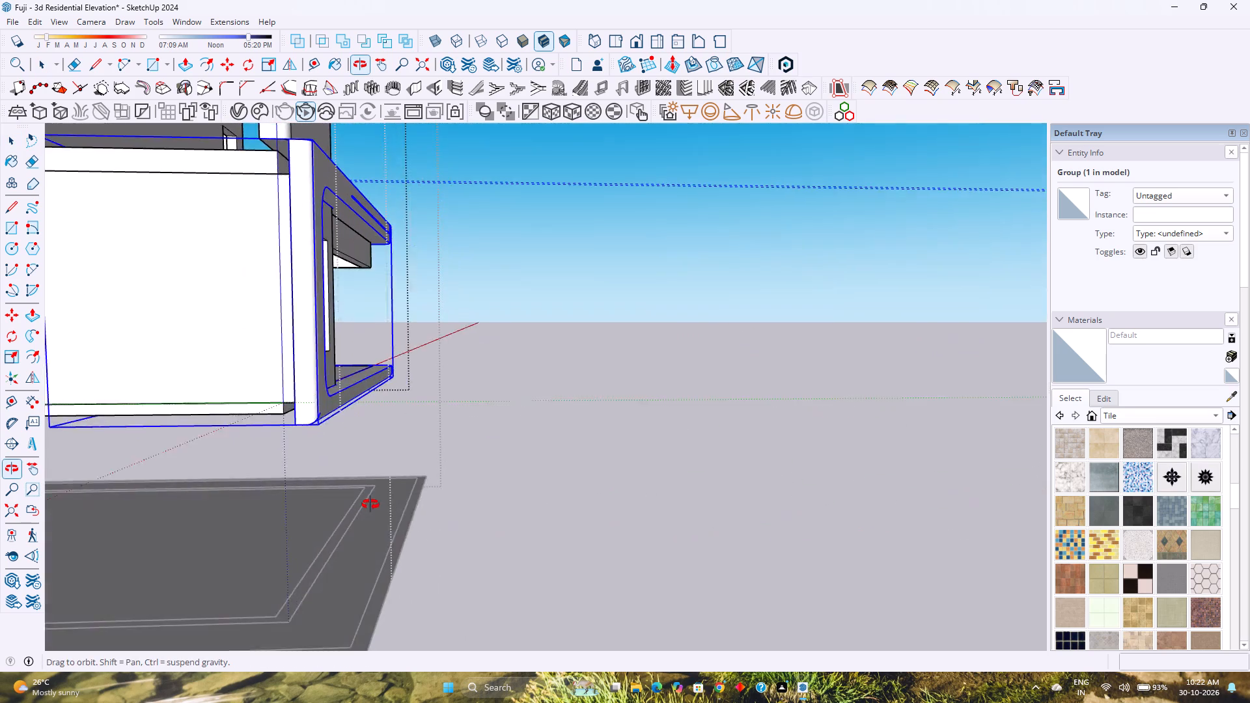
Examine how the frame meets the side wall and where the lower band's square notch corner meets the wall's rounded edge.
middle_click_drag(370, 504, 367, 503)
middle_click_drag(364, 495, 458, 571, "shift")
middle_click(458, 571, "shift")
middle_click_drag(445, 545, 293, 579)
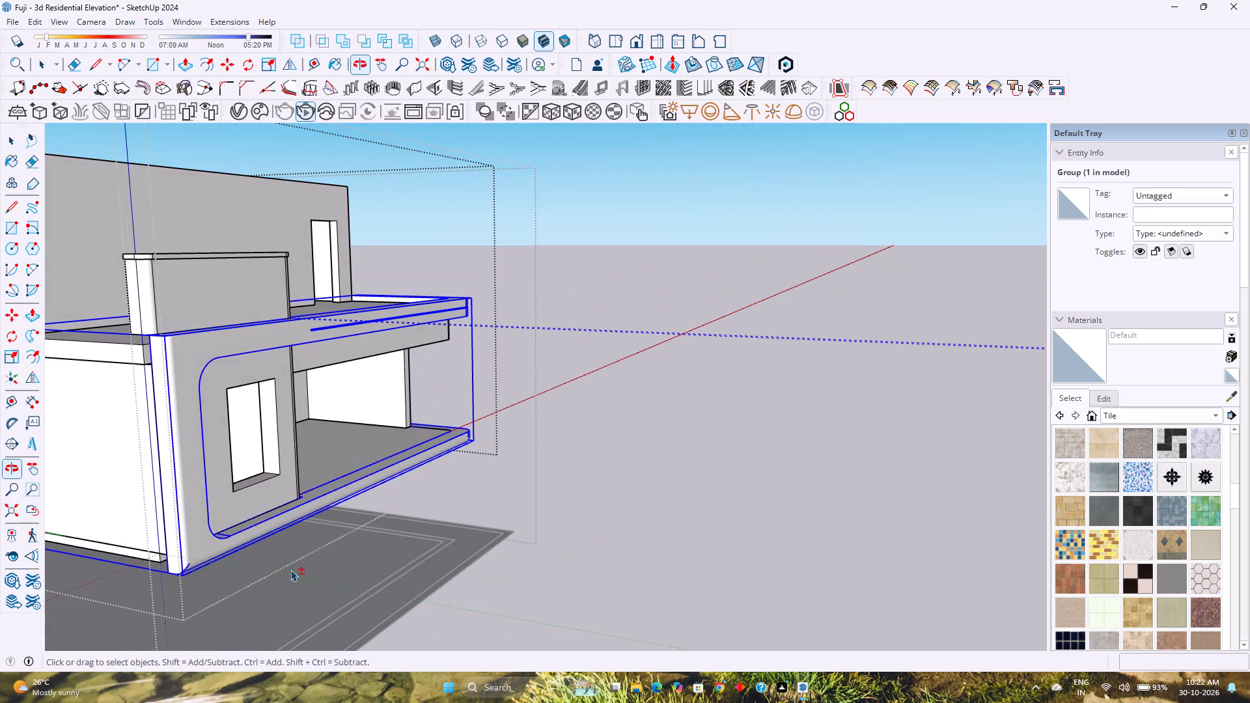
middle_click_drag(291, 567, 516, 531, "shift")
middle_click(516, 531, "shift")
scroll(531, 519, "up", 6)
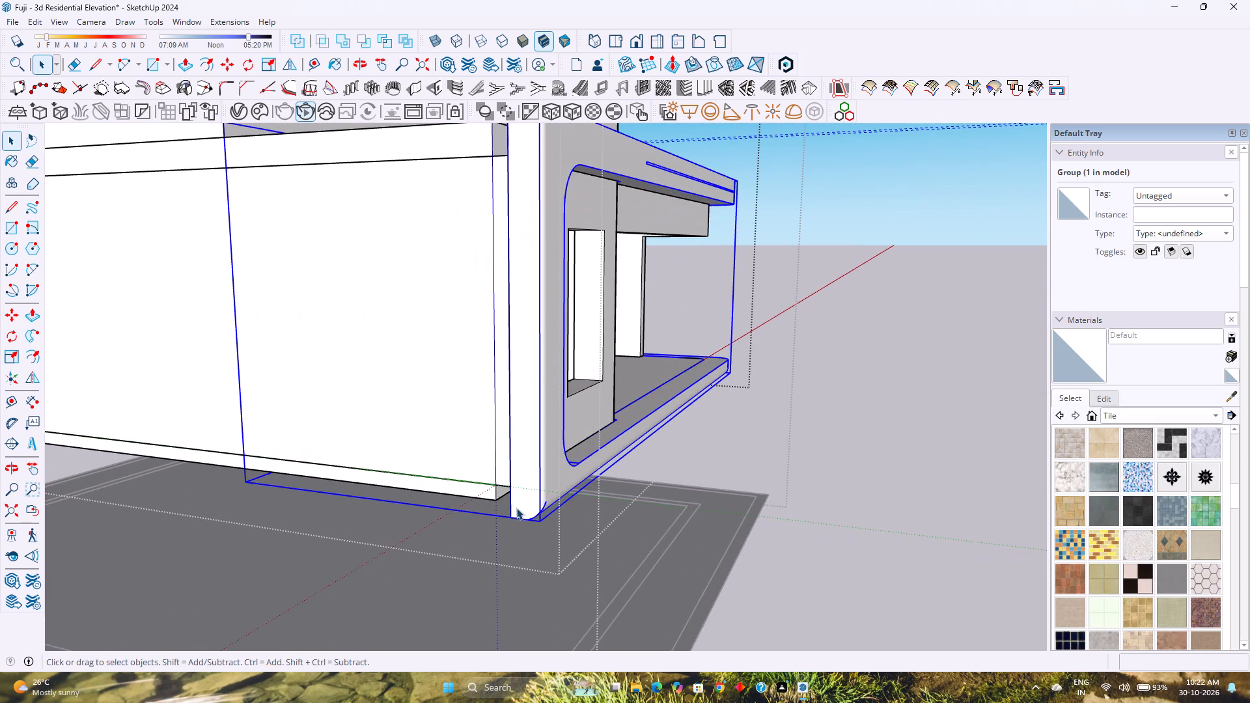
scroll(516, 508, "up", 1)
middle_click_drag(516, 507, 571, 513)
scroll(572, 513, "down", 3)
middle_click_drag(575, 511, 408, 603)
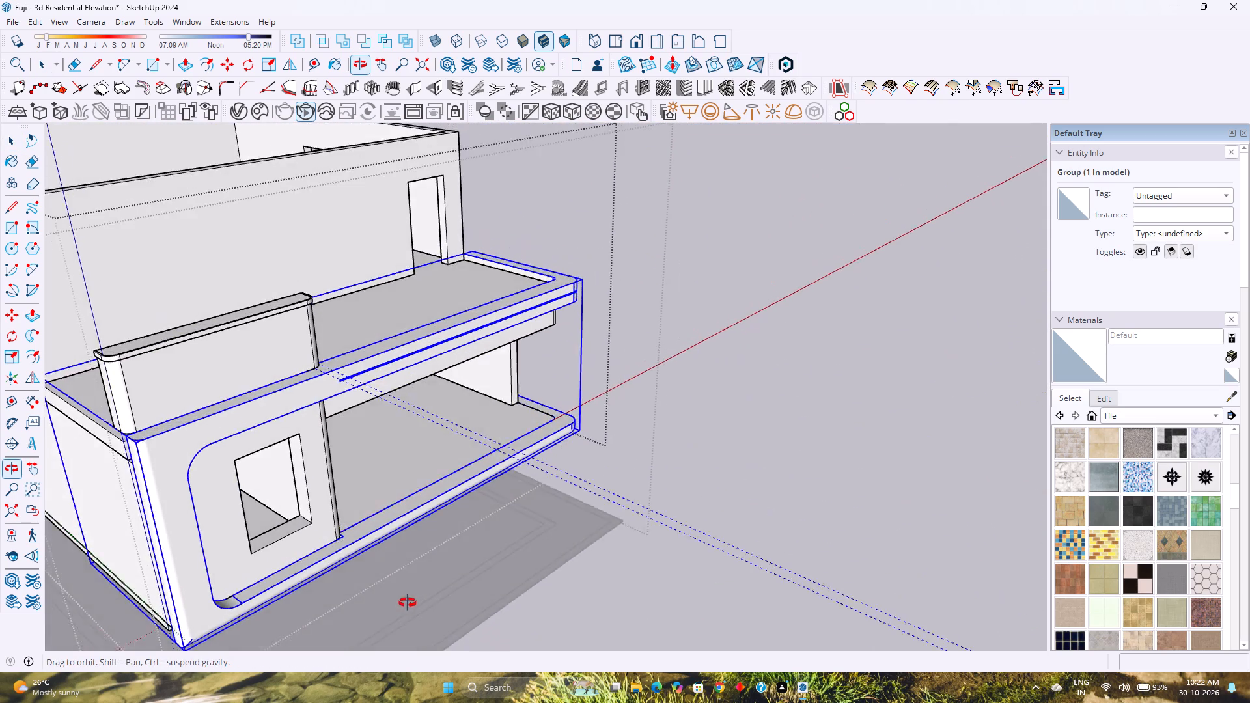
middle_click_drag(408, 603, 379, 631)
middle_click(378, 631)
scroll(332, 576, "up", 13)
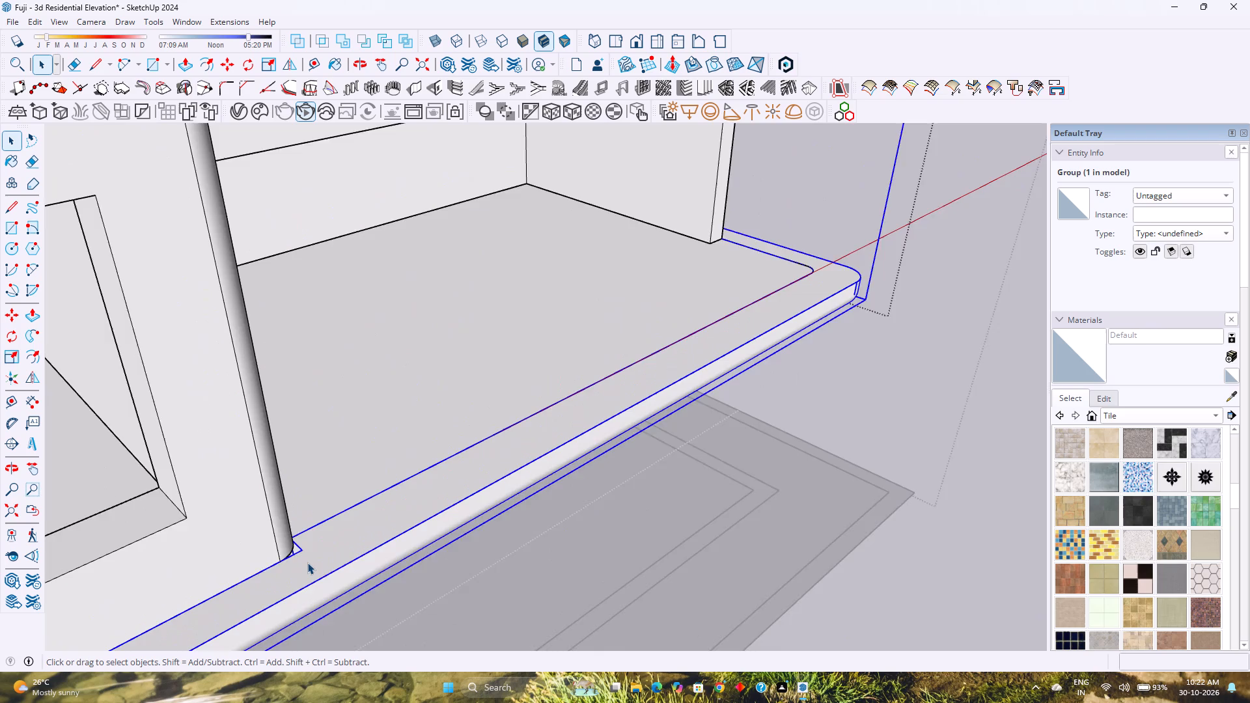
scroll(307, 562, "up", 9)
middle_click_drag(301, 555, 277, 644)
scroll(311, 504, "up", 1)
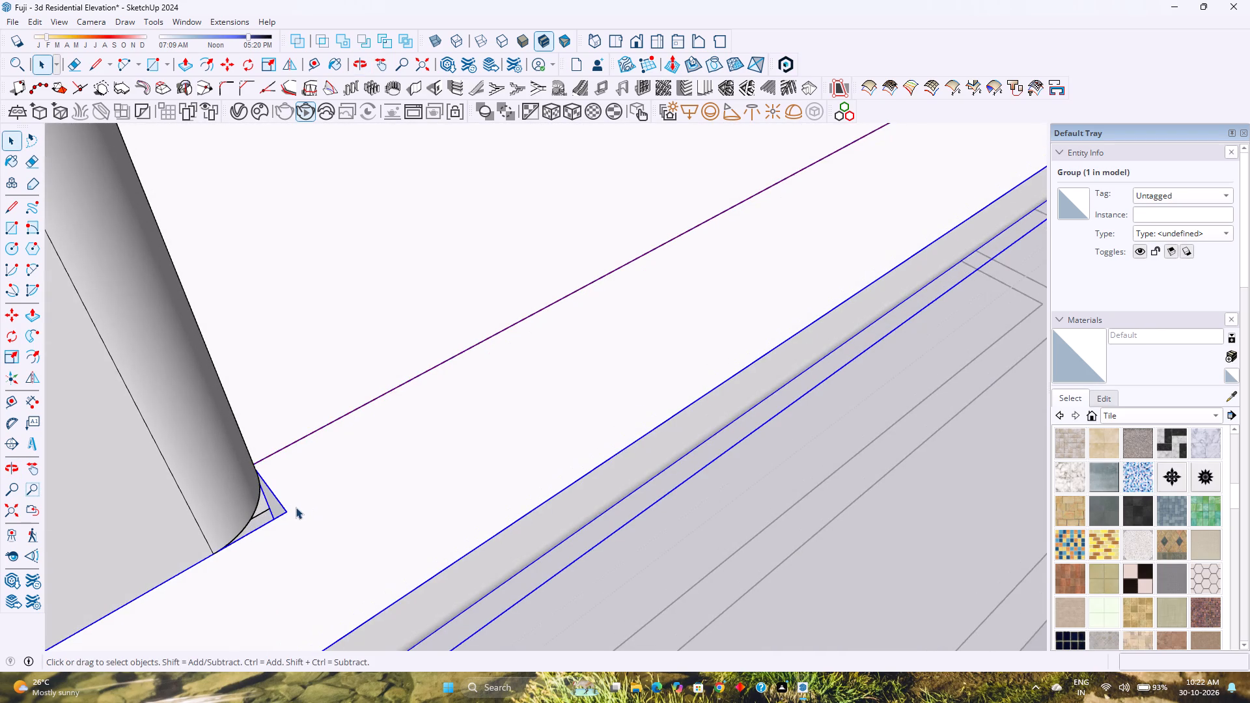
middle_click_drag(292, 508, 544, 484, "shift")
scroll(555, 484, "down", 13)
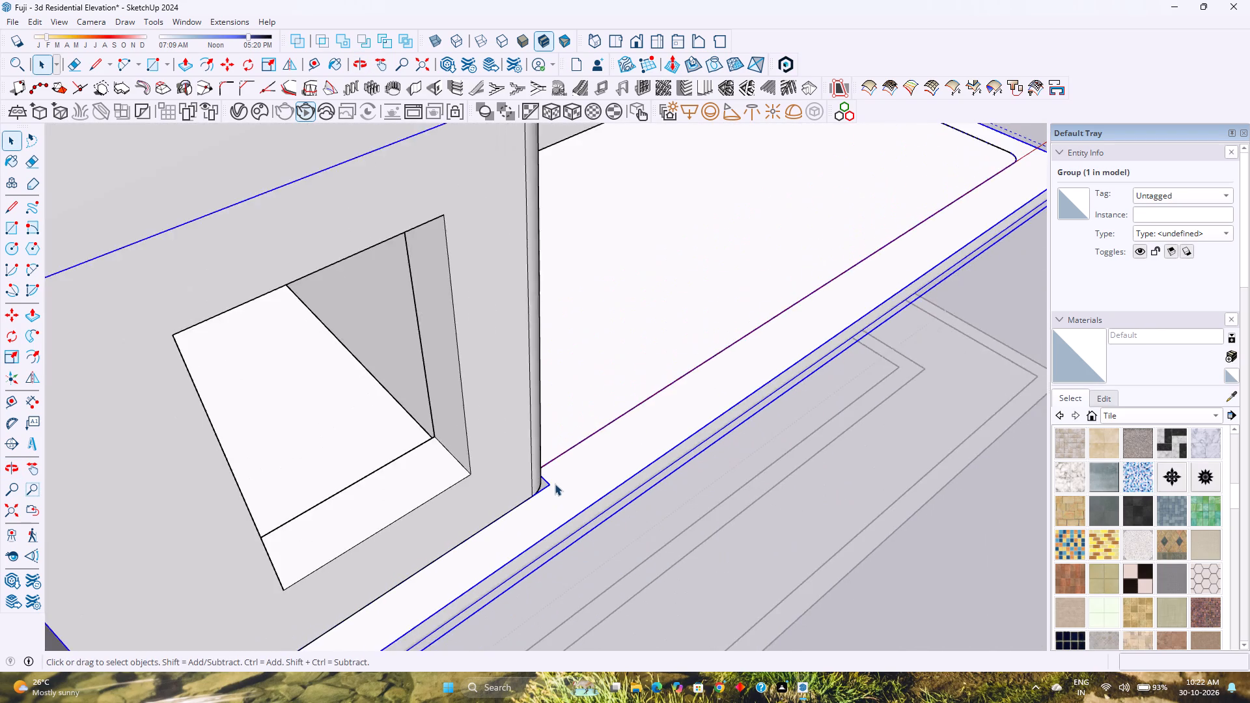
scroll(555, 484, "down", 7)
Undo the frame's move toward the building and the erasing of the leftover straight edges at the upper band's notch corner.
key("ctrl+z")
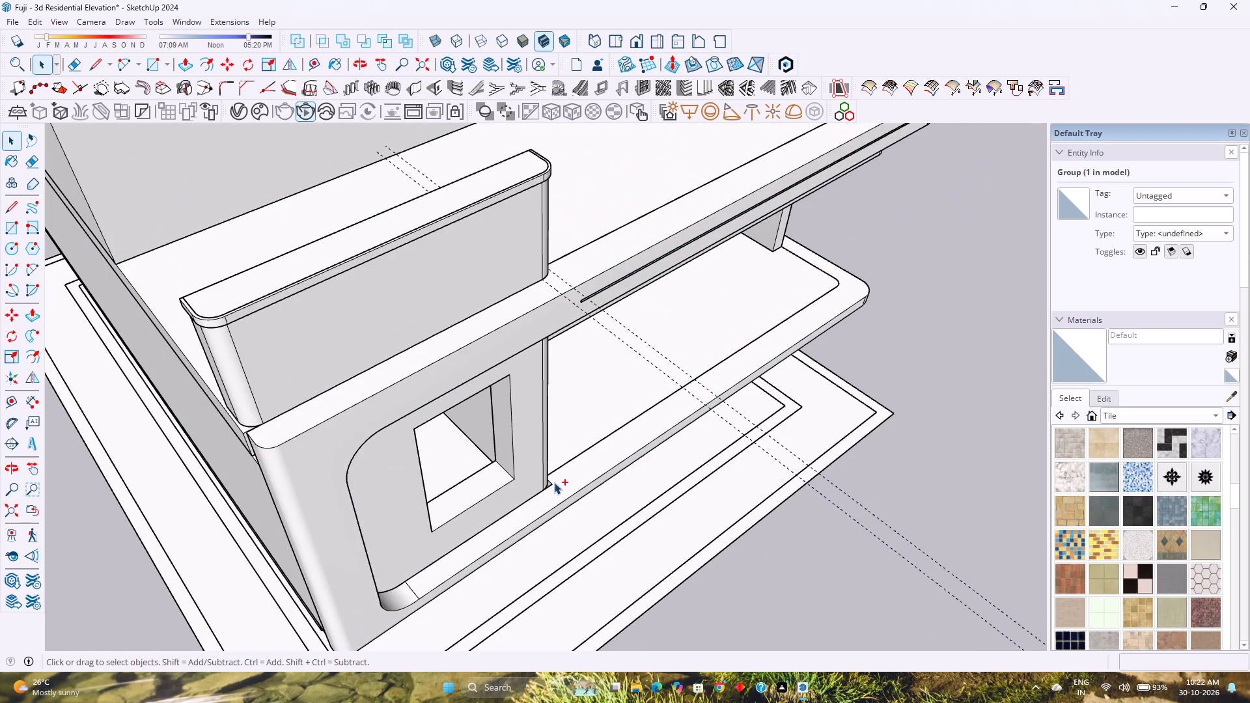
key("ctrl+z")
key("ctrl+z")
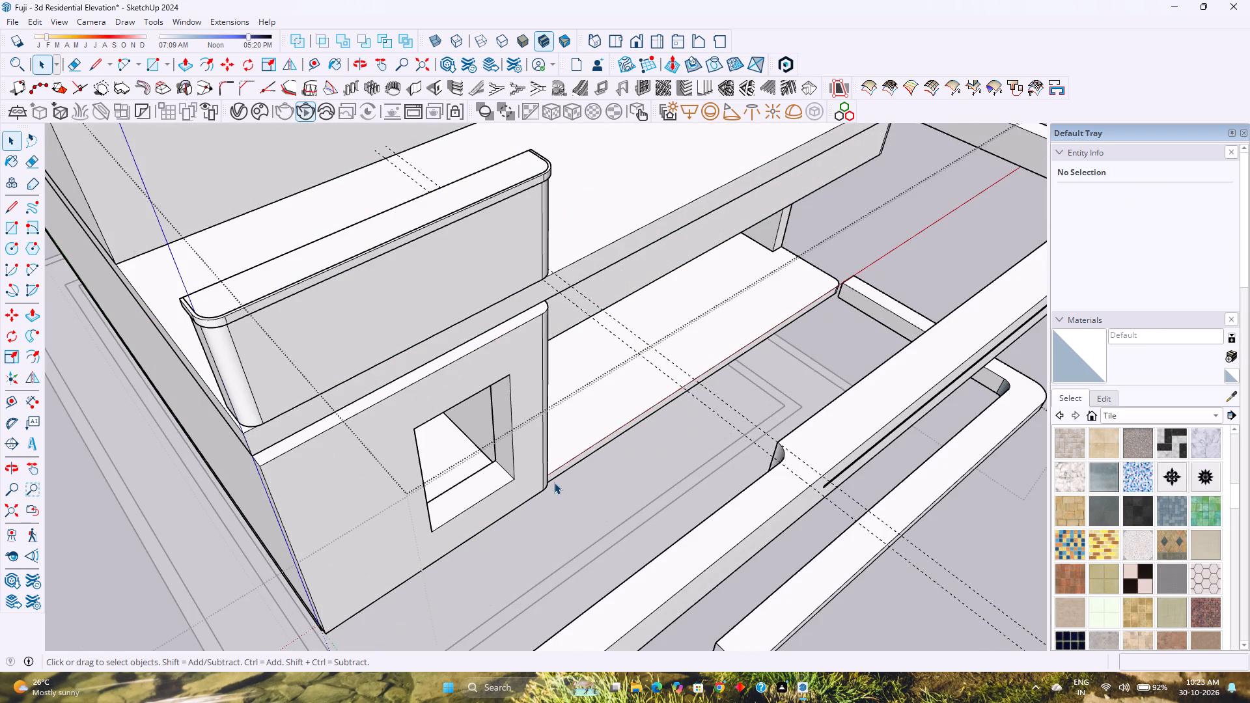
middle_click_drag(553, 482, 815, 449)
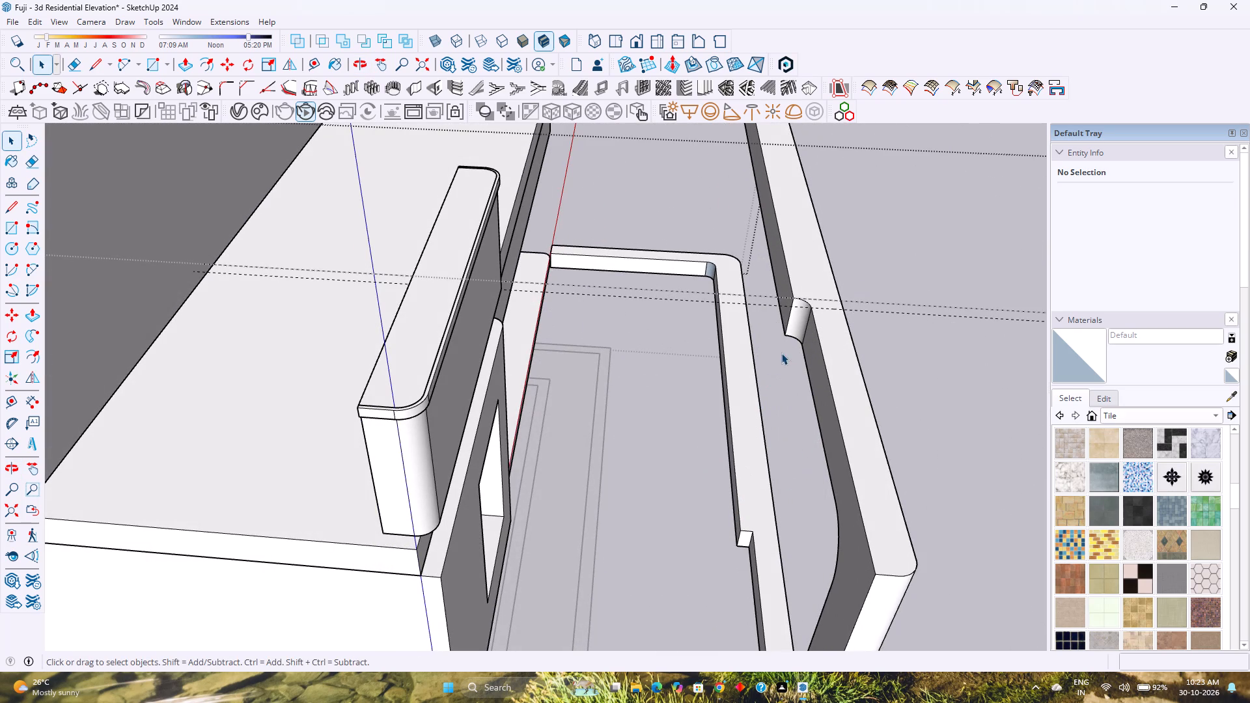
key("ctrl+z")
key("ctrl+z")
key("ctrl+z")
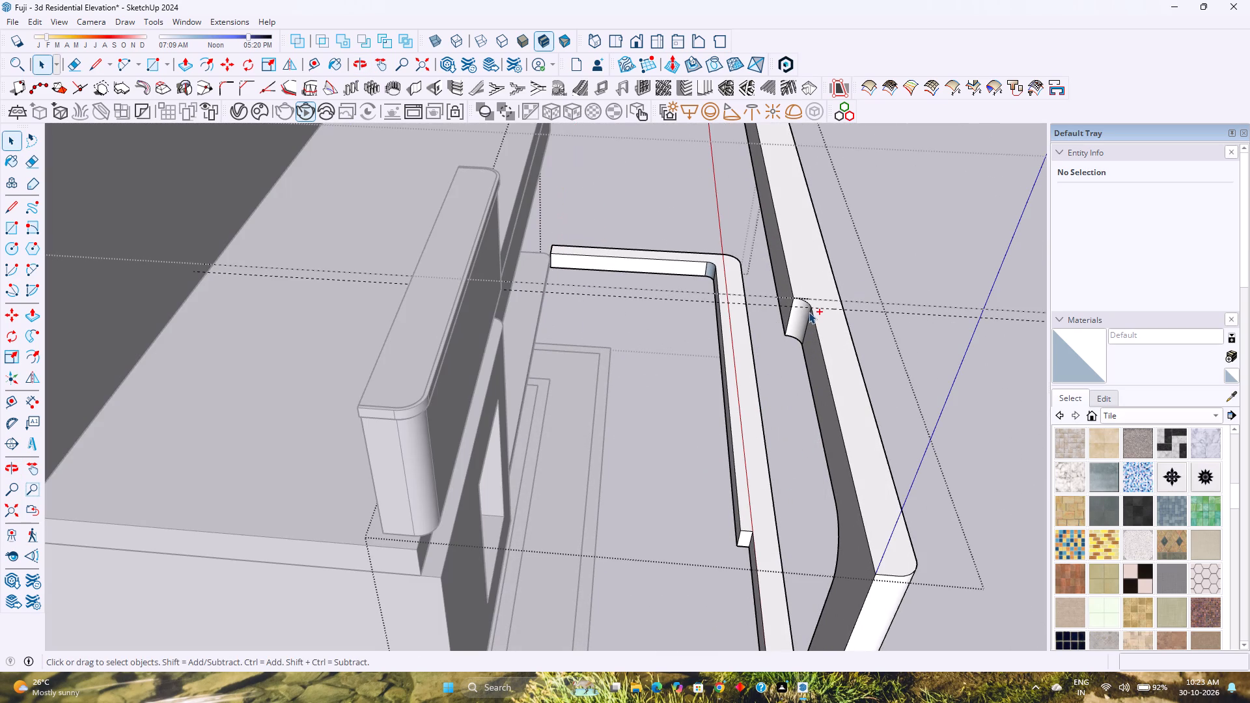
Copy the small rounded corner face from the upper band's notch 11' 6" straight down onto the lower band's top notch corner.
scroll(810, 310, "up", 6)
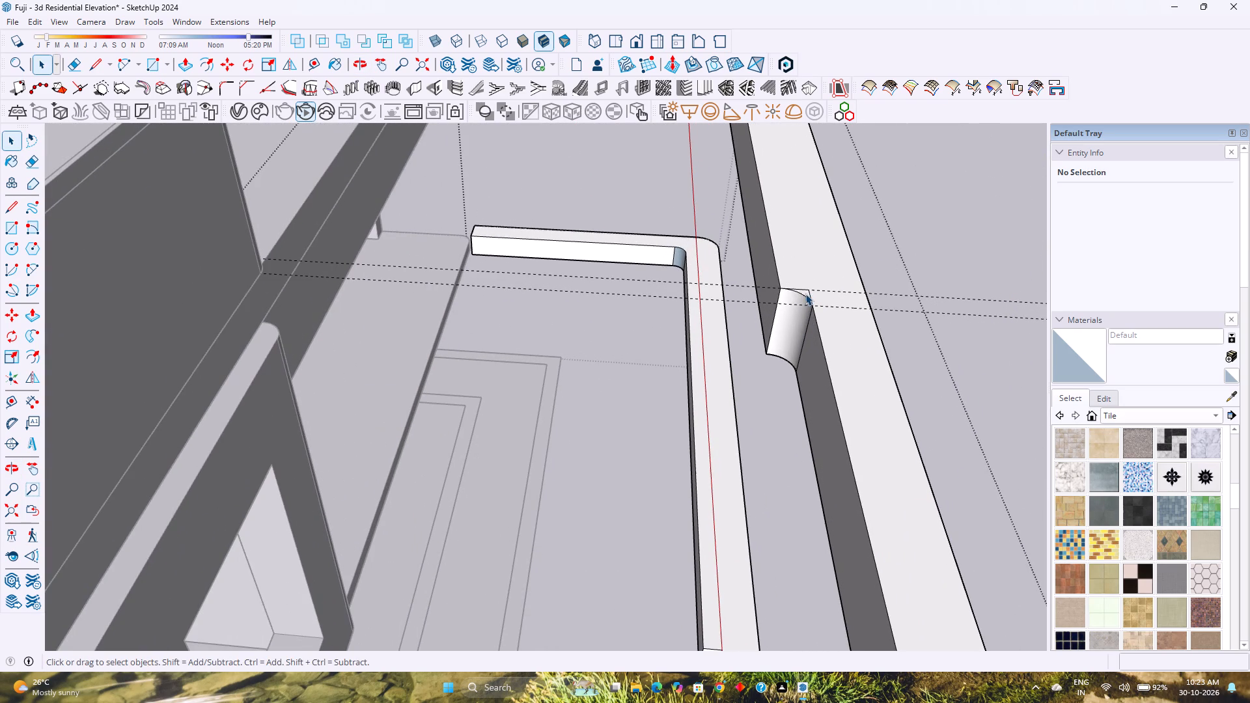
double_click(805, 294)
scroll(806, 294, "up", 5)
left_click(809, 293)
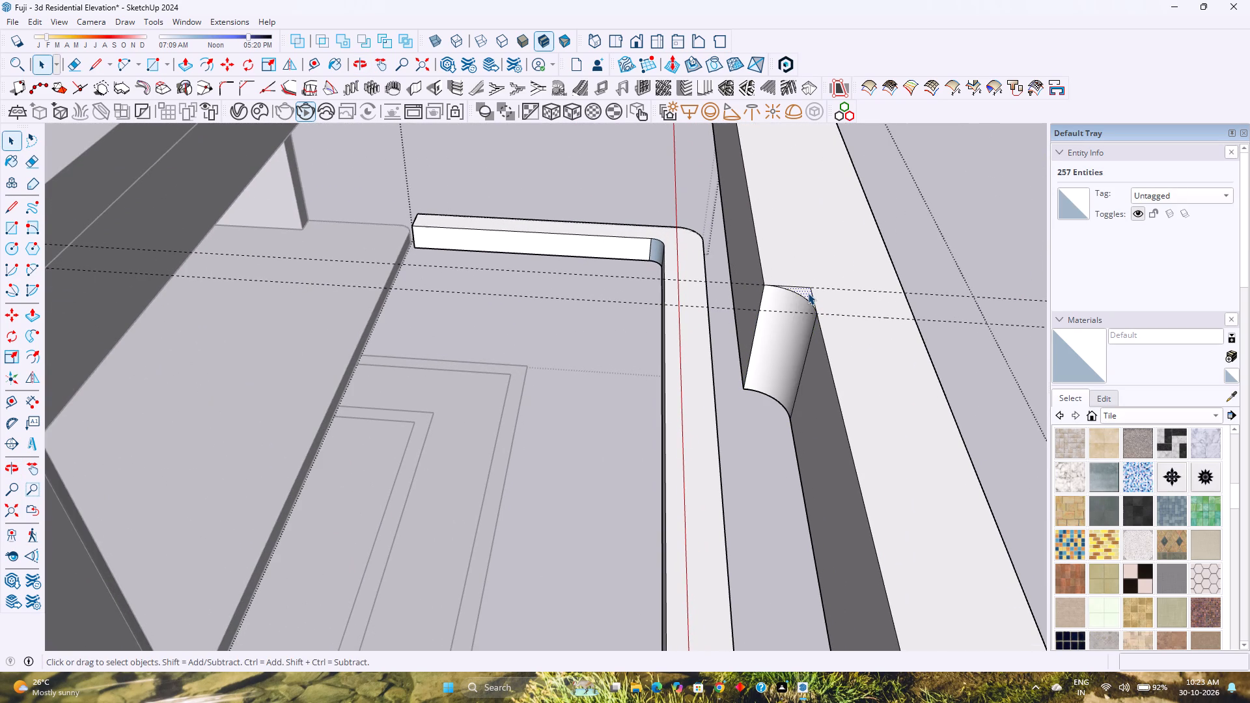
double_click(808, 293)
key("m")
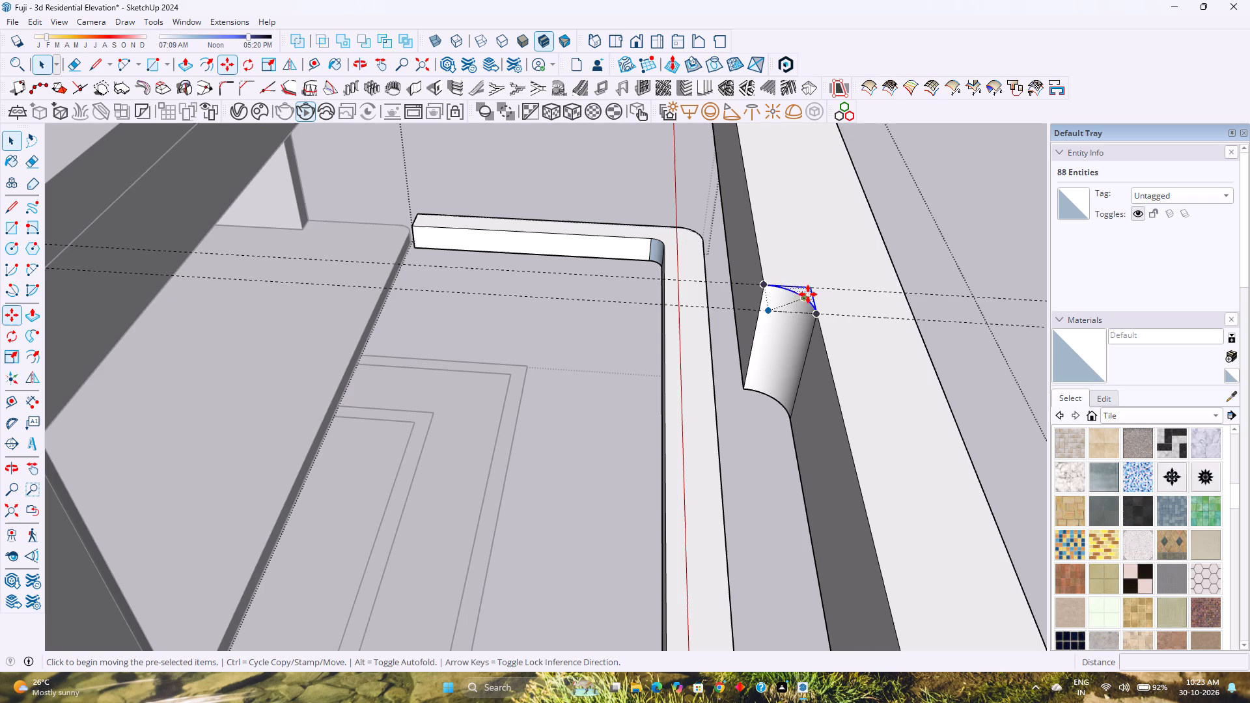
left_click(813, 288)
scroll(739, 494, "down", 4)
middle_click_drag(735, 506, 747, 416, "shift")
middle_click(747, 416, "shift")
key("Up")
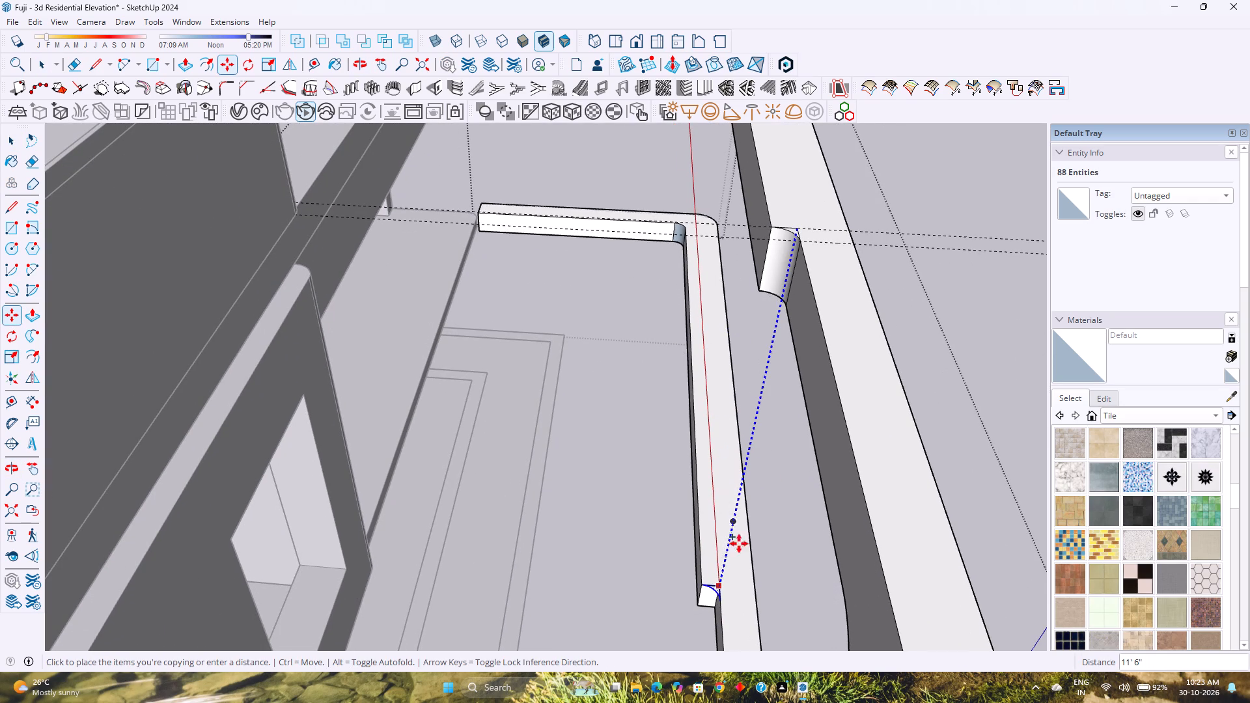
left_click(721, 587)
Copy the rounded corner face from the lower band's top down to the bottom corner of its notch.
middle_click_drag(708, 581, 726, 541, "shift")
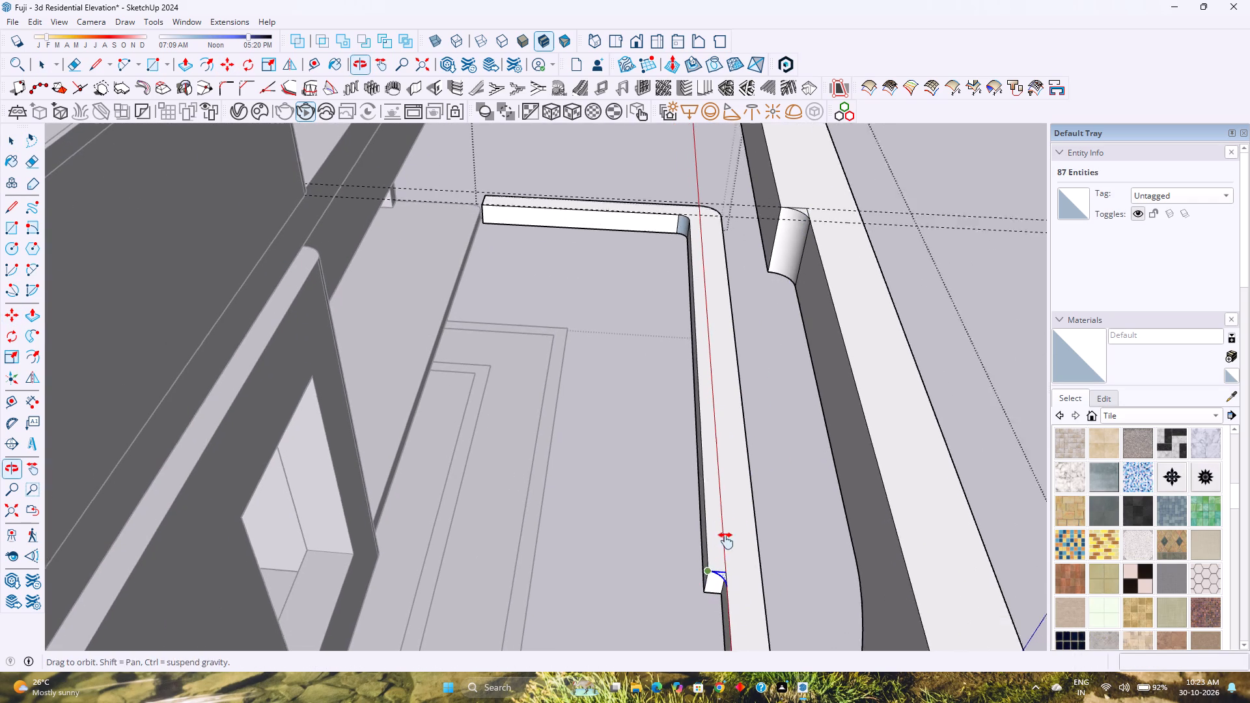
middle_click_drag(726, 541, 734, 528, "shift")
scroll(731, 538, "up", 9)
middle_click_drag(723, 553, 748, 523, "shift")
middle_click(749, 523, "shift")
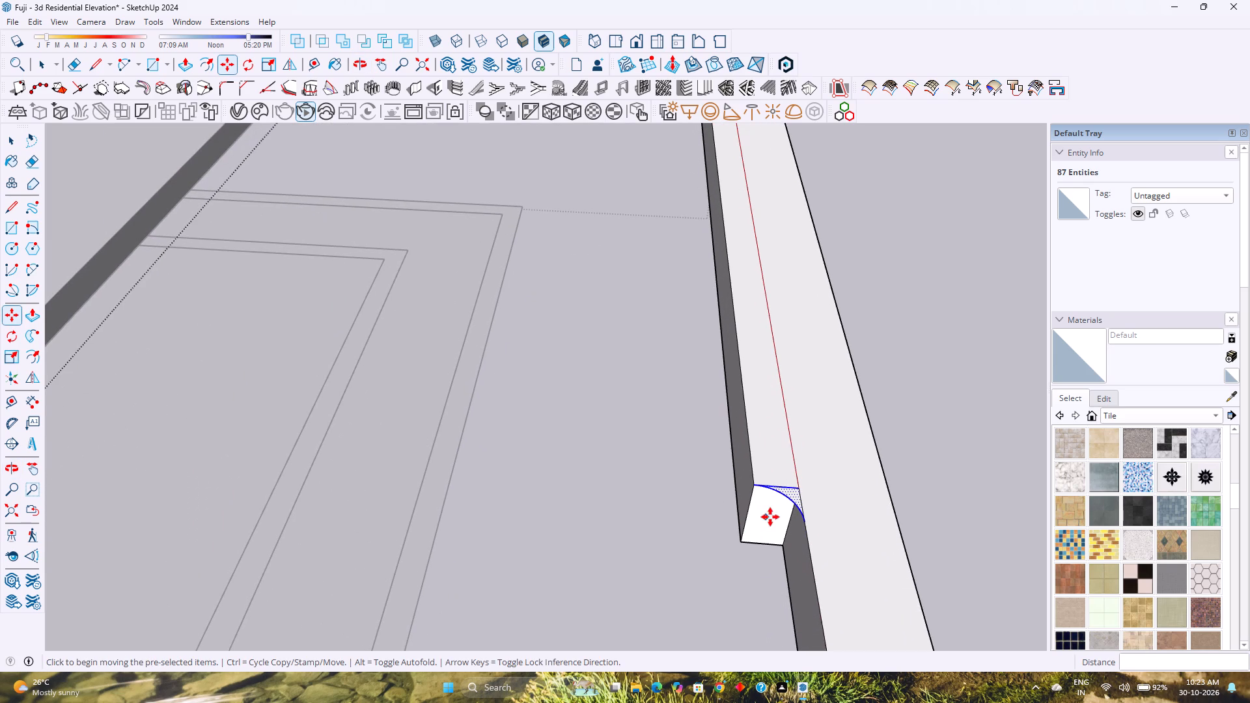
left_click(801, 489)
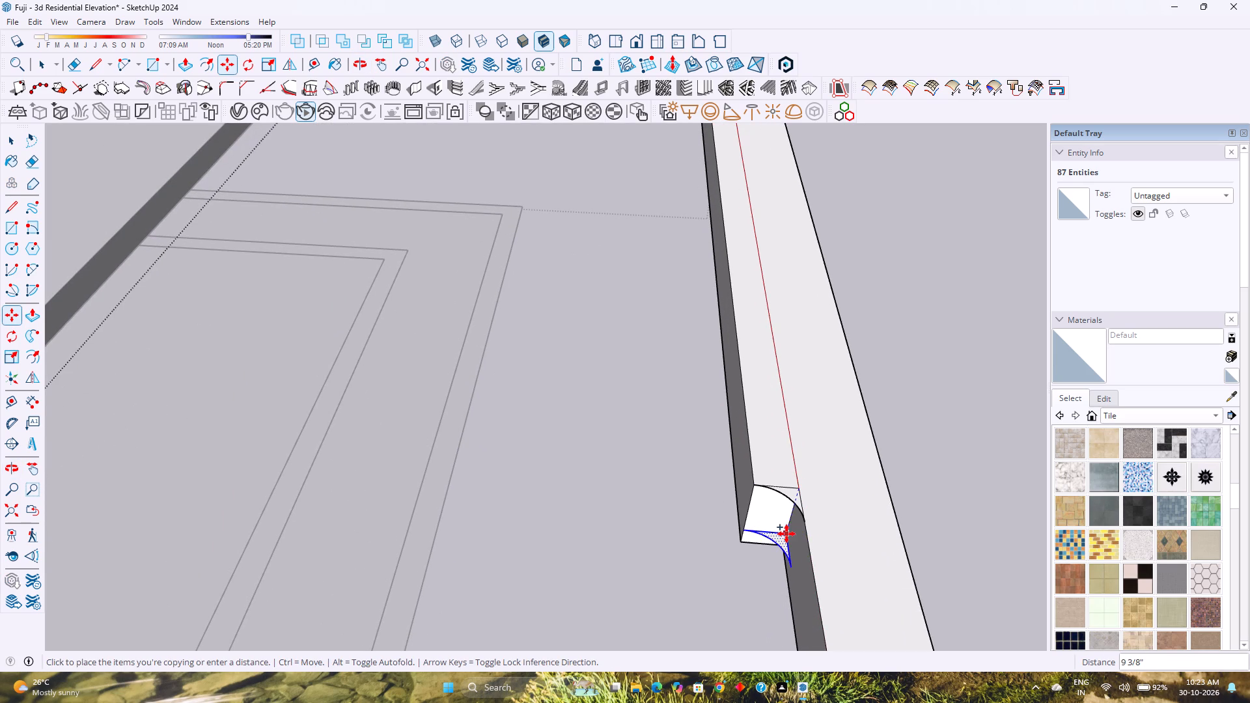
left_click(785, 546)
key("space")
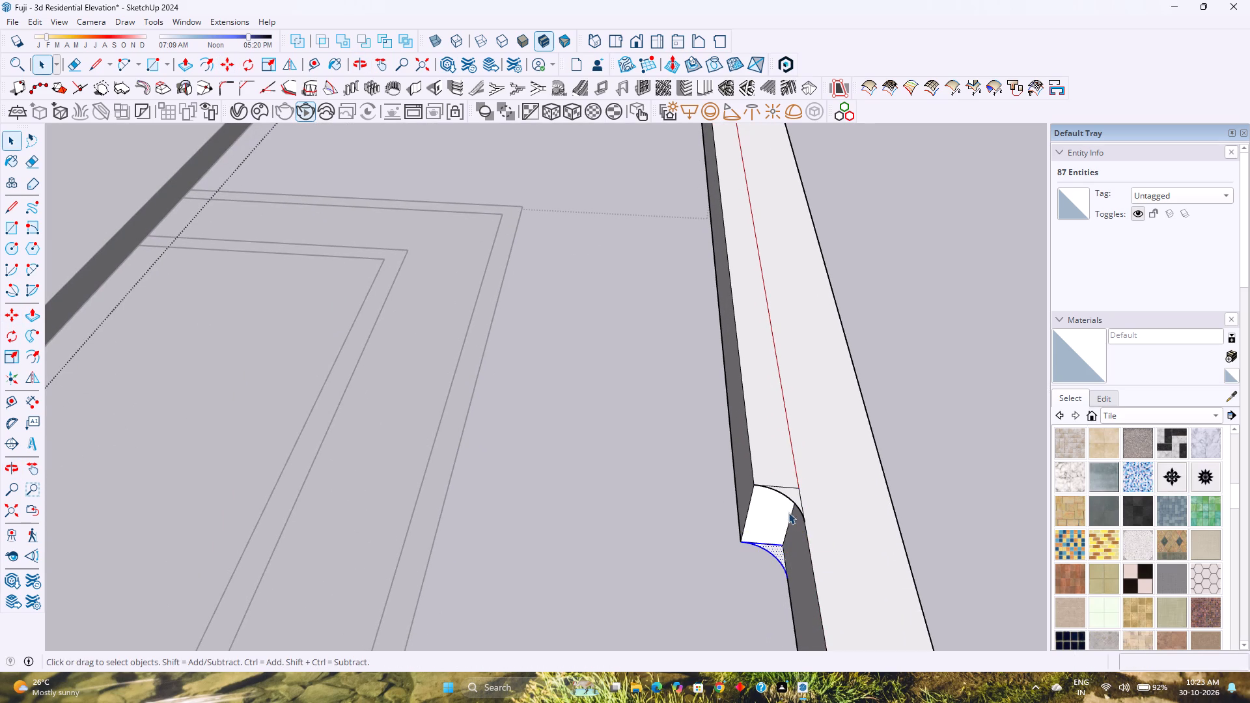
Delete the copied arc on the lower band's top face.
left_click(790, 503)
left_click(792, 501)
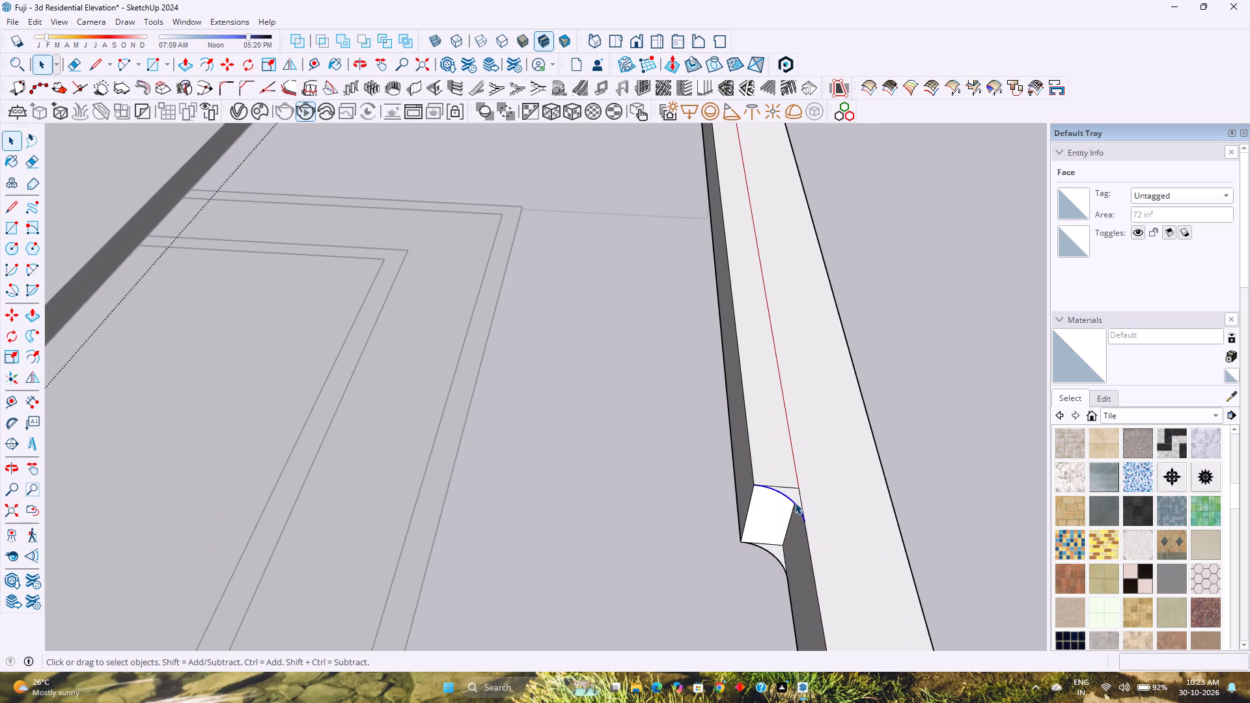
key("Delete")
Pull the copied bottom corner face up 1', flush with the lower band's top.
left_click(777, 550)
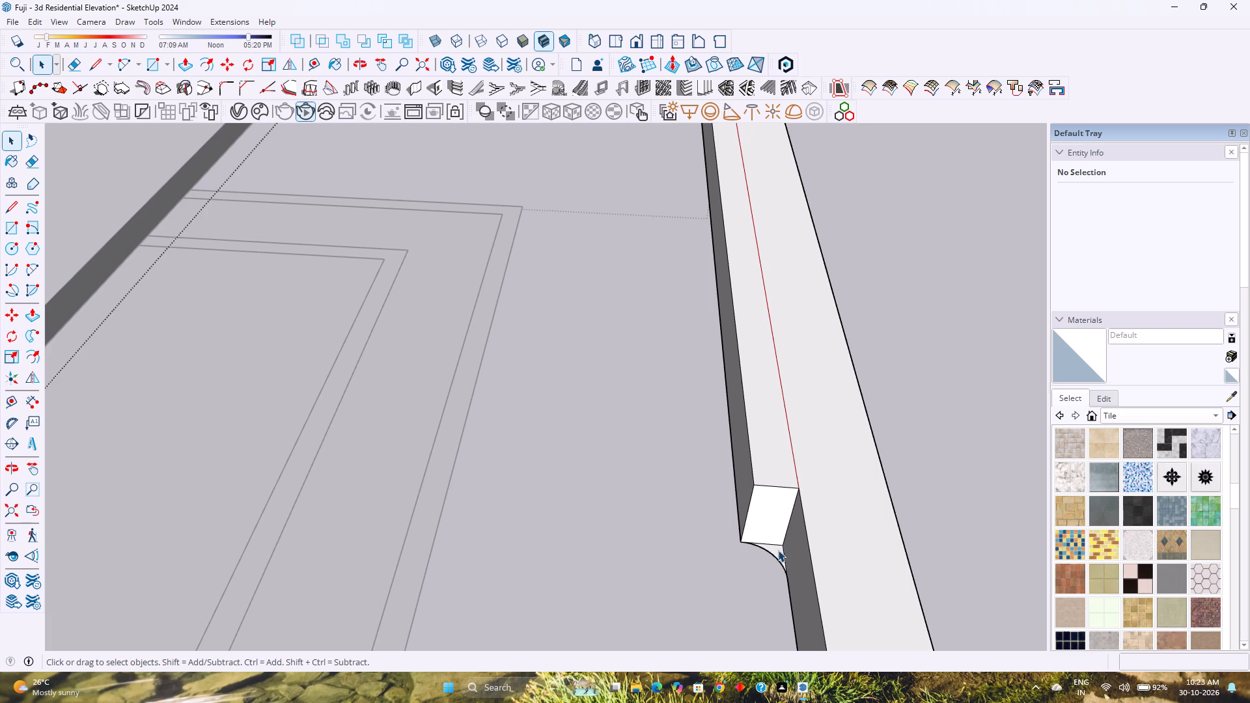
scroll(778, 551, "up", 3)
key("p")
left_click(778, 551)
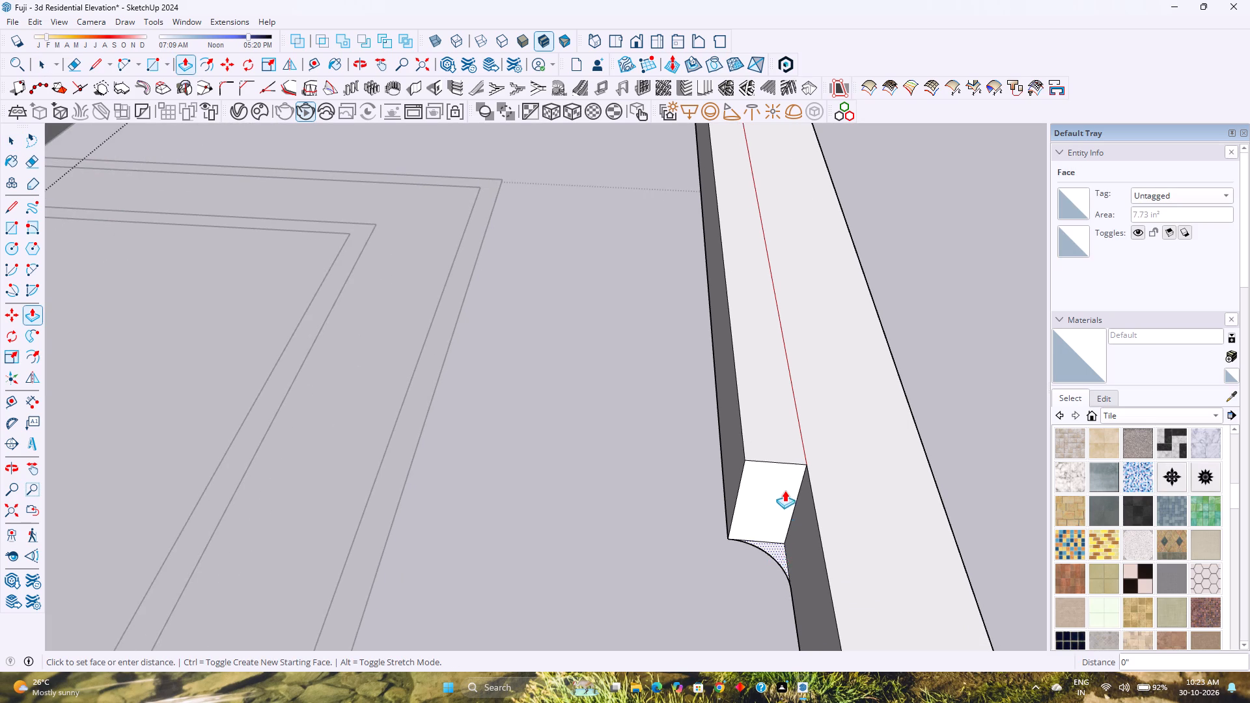
left_click(748, 459)
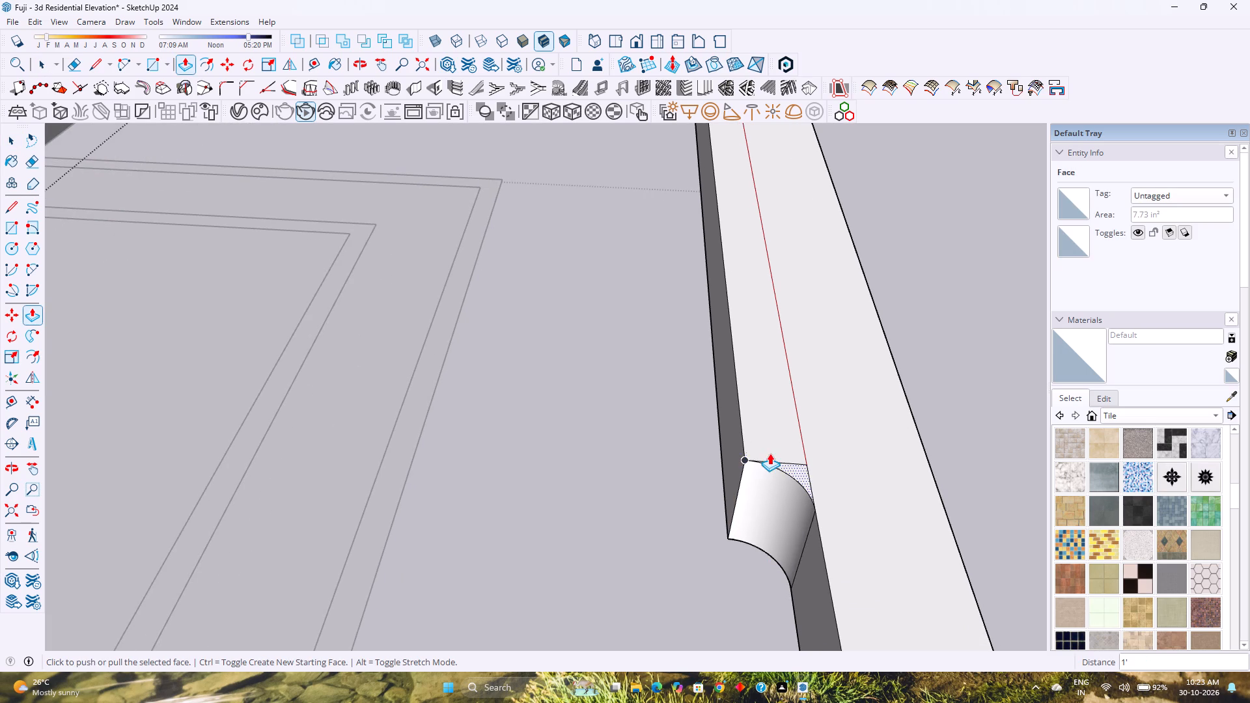
Erase the two leftover straight edges of the old square corner on the lower band's top face.
scroll(792, 463, "up", 8)
key("e")
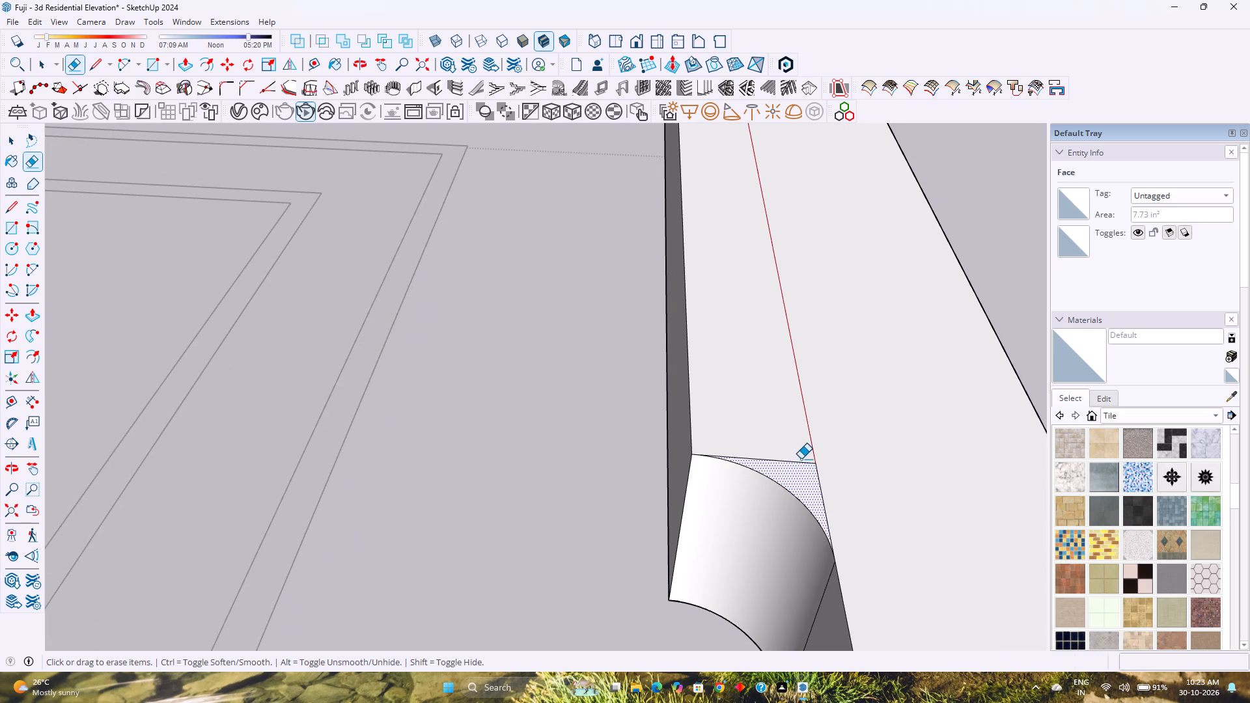
left_click(799, 460)
left_click(816, 478)
scroll(812, 478, "down", 2)
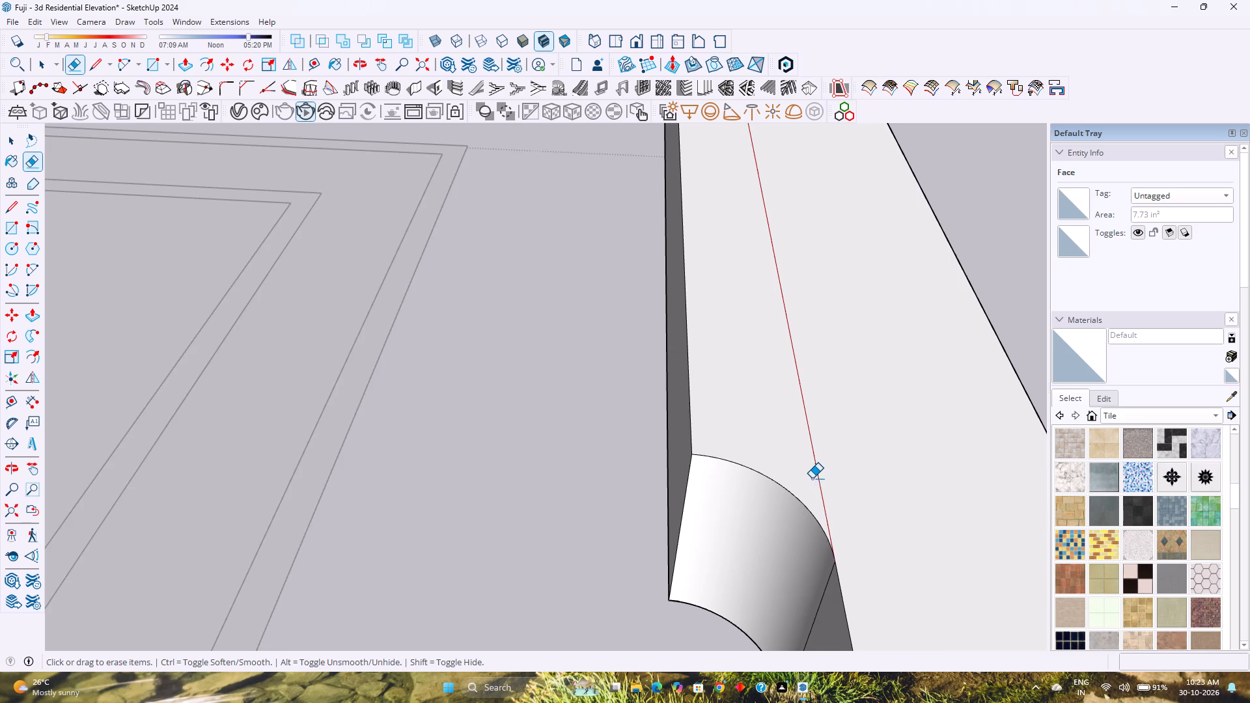
scroll(812, 478, "down", 11)
key("space")
Examine the frame's upper and lower notches relative to the terrace parapet and side wall from several angles.
scroll(745, 507, "down", 8)
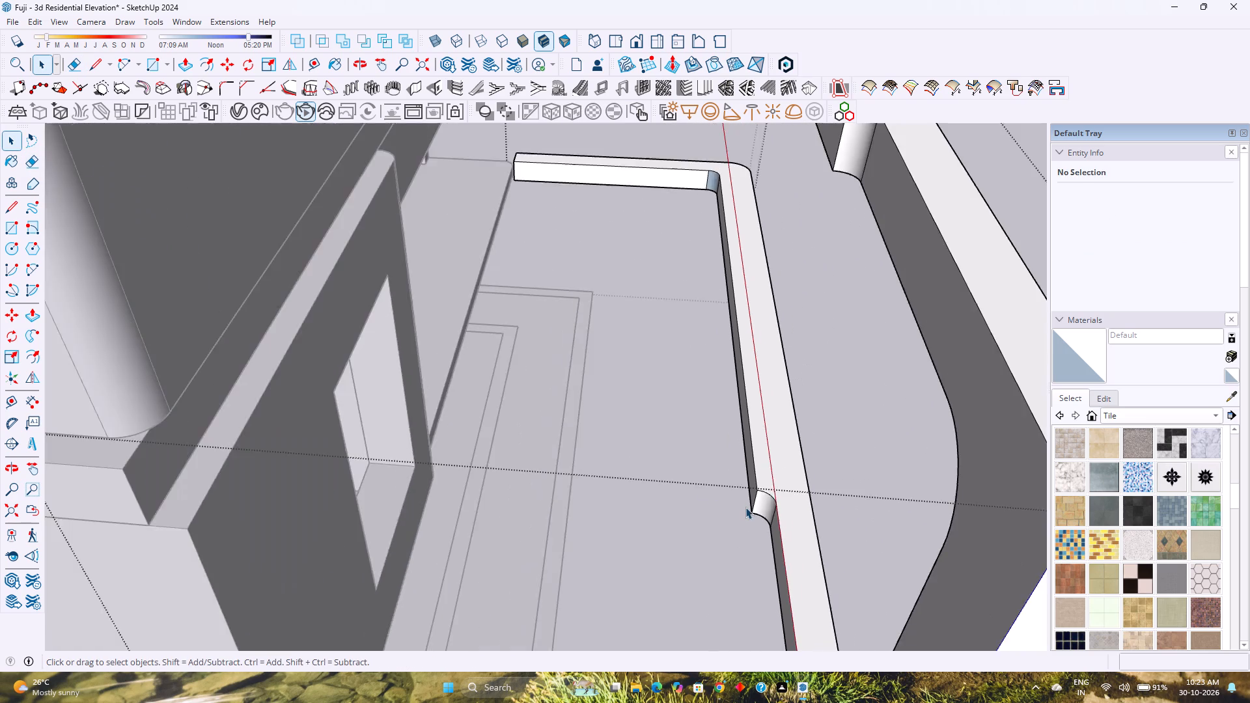
scroll(745, 507, "down", 9)
middle_click_drag(738, 521, 725, 462, "shift")
middle_click(725, 462, "shift")
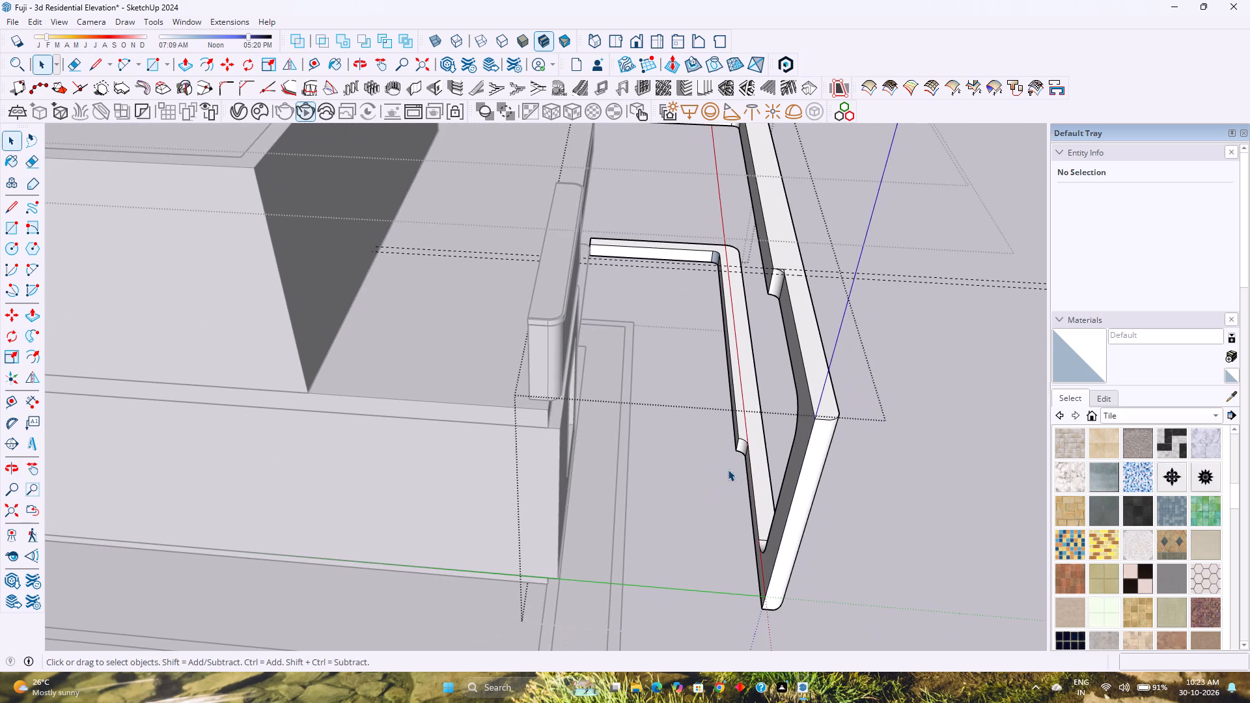
scroll(634, 570, "up", 3)
middle_click_drag(548, 579, 522, 538)
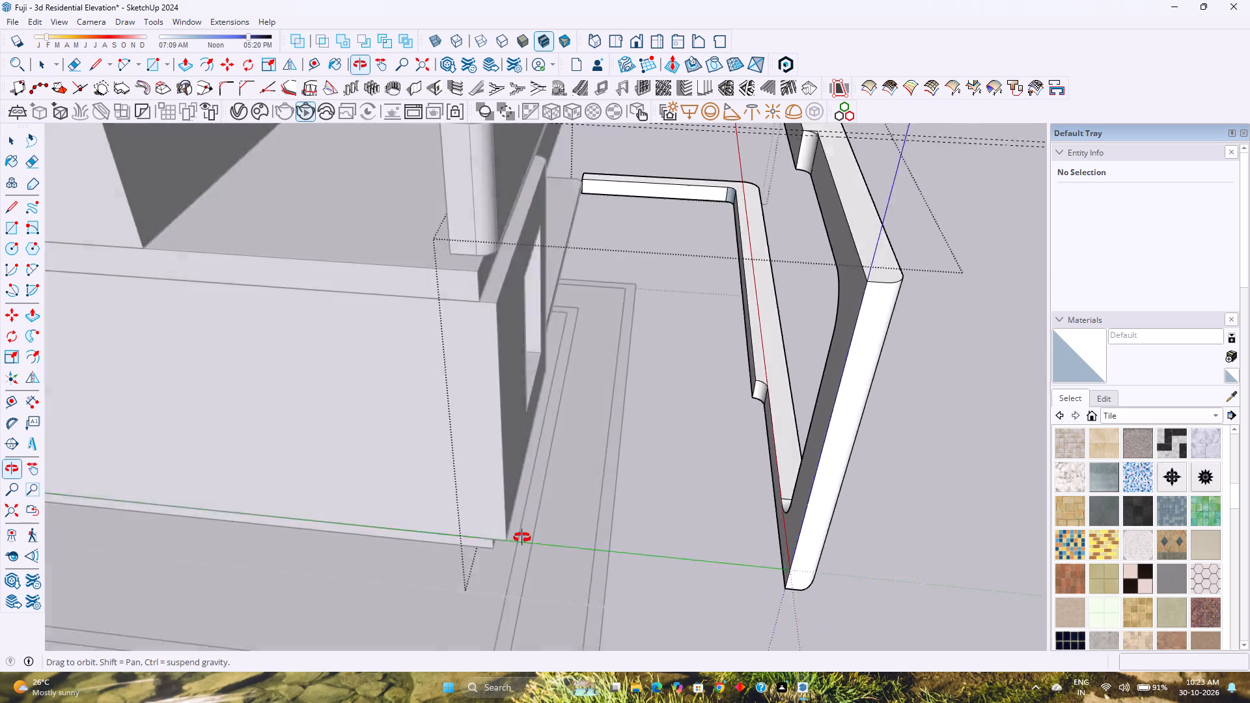
middle_click_drag(522, 538, 501, 503)
middle_click_drag(507, 505, 573, 601, "shift")
middle_click(573, 601, "shift")
middle_click_drag(548, 561, 518, 540)
middle_click(518, 540)
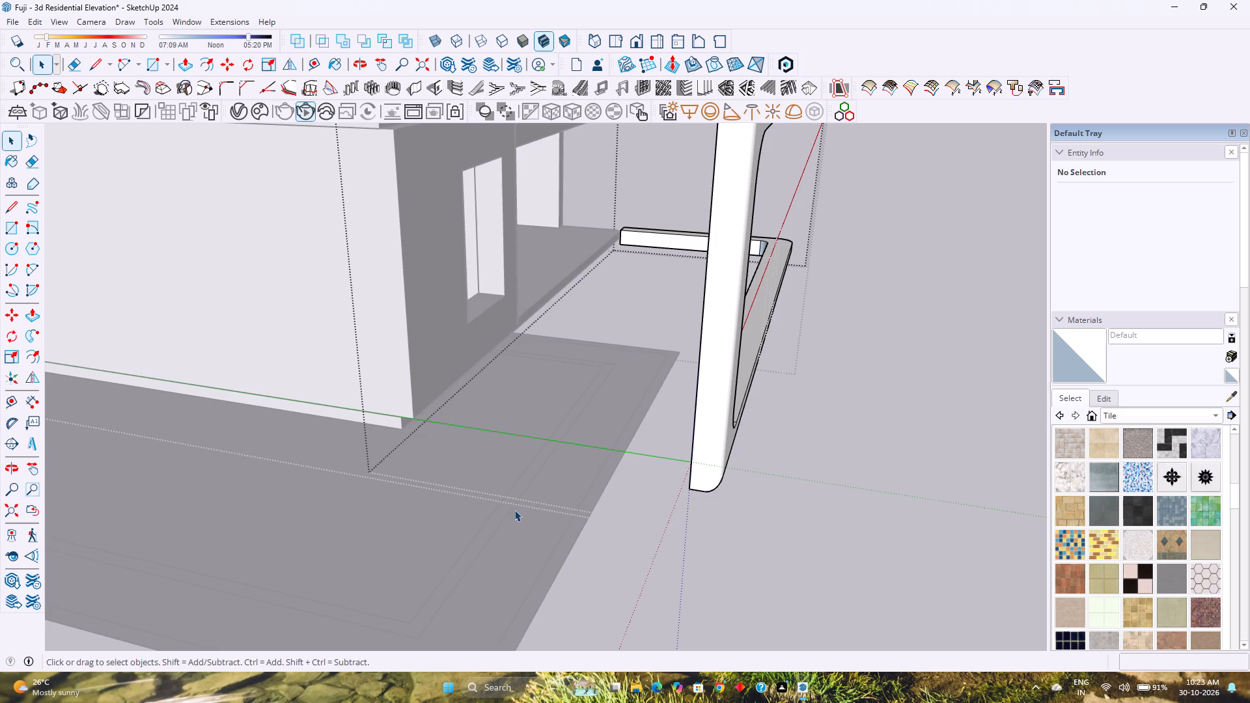
middle_click_drag(515, 508, 576, 596, "shift")
middle_click(576, 596, "shift")
scroll(576, 592, "down", 1)
middle_click_drag(577, 592, 629, 583)
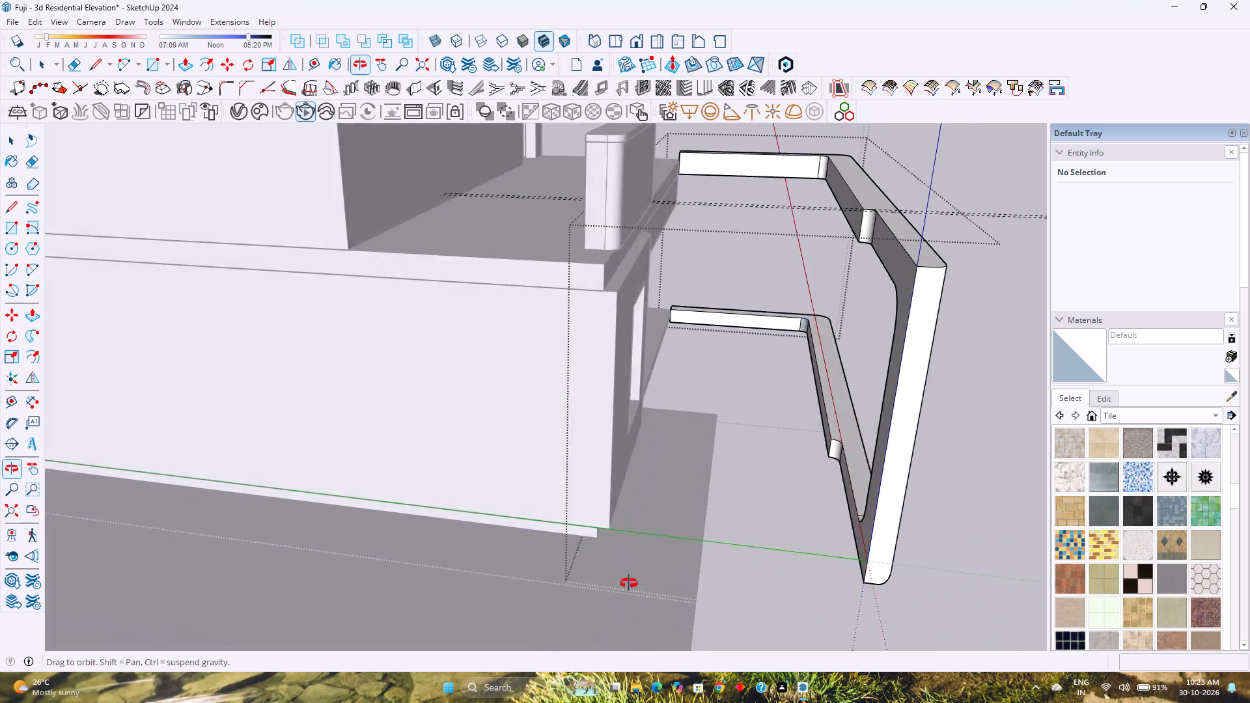
middle_click_drag(629, 583, 634, 583)
middle_click_drag(683, 561, 638, 586, "shift")
middle_click_drag(635, 586, 670, 573)
middle_click_drag(727, 541, 704, 558, "shift")
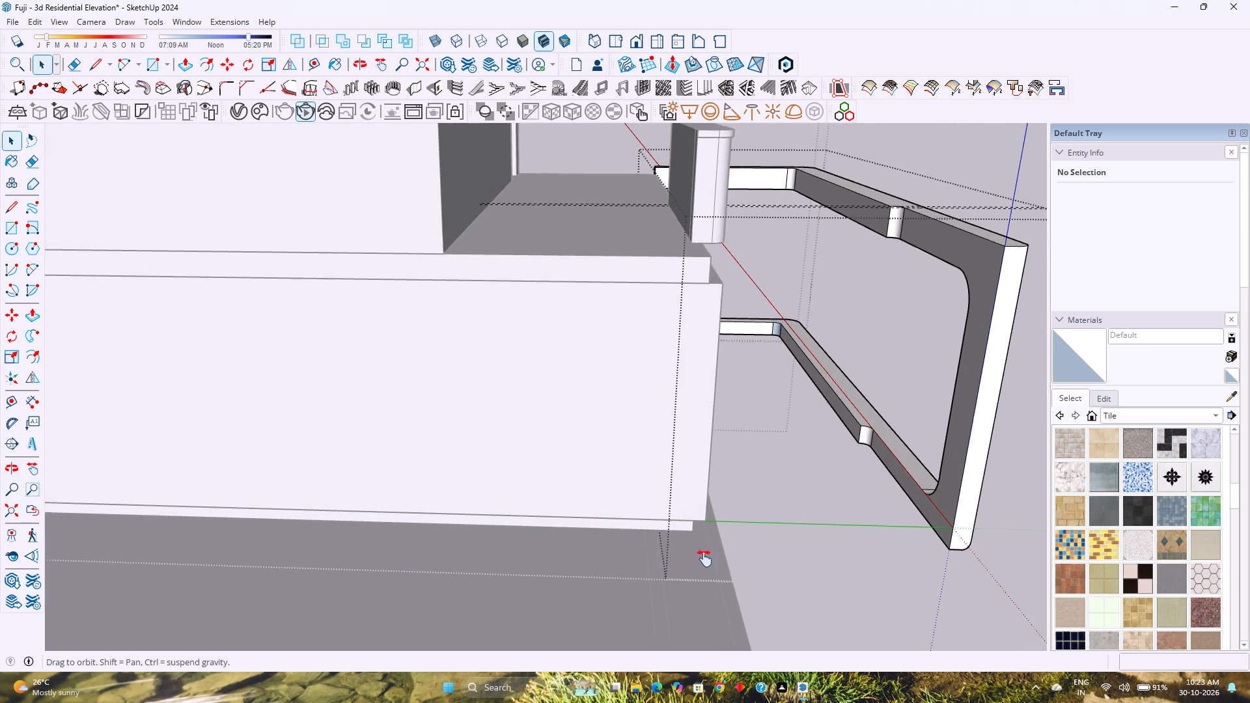
middle_click_drag(704, 558, 615, 603, "shift")
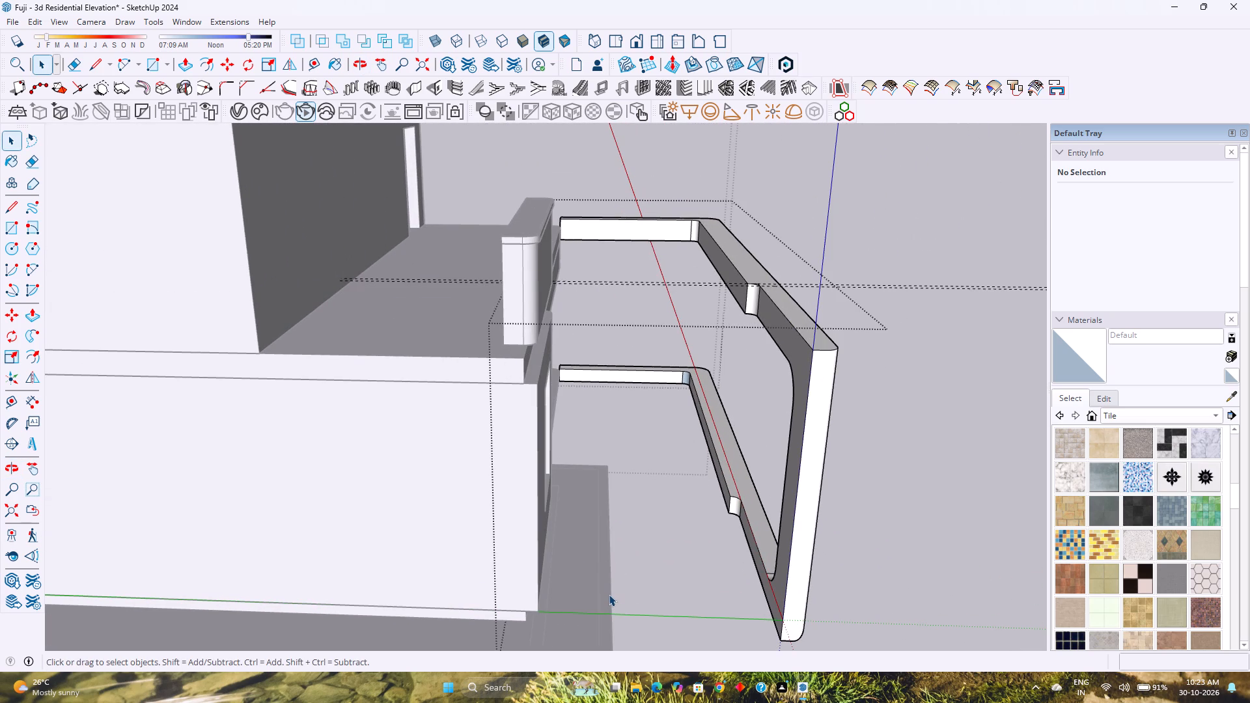
middle_click_drag(609, 592, 653, 594)
middle_click(653, 594)
middle_click(690, 571, "shift")
middle_click_drag(690, 571, 624, 592, "shift")
scroll(622, 583, "down", 2)
middle_click_drag(641, 550, 581, 633, "shift")
scroll(644, 411, "up", 2)
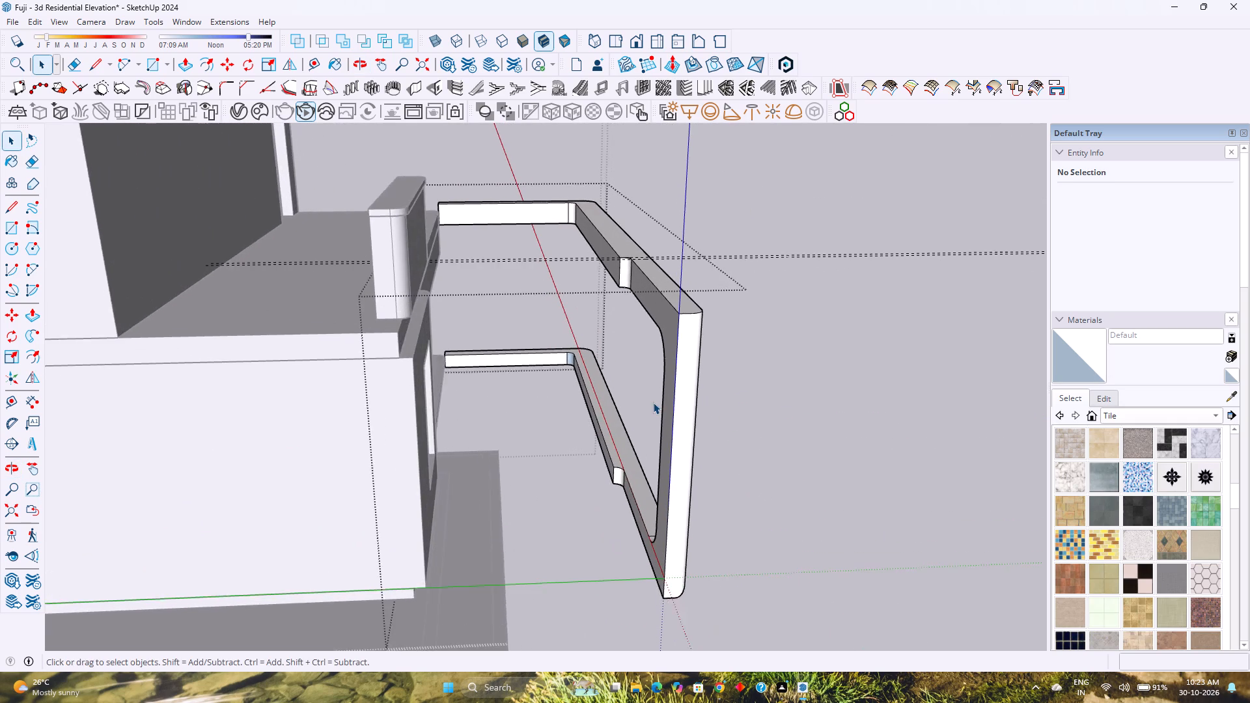
scroll(653, 402, "up", 2)
middle_click(653, 402, "shift")
middle_click_drag(653, 402, 625, 465, "shift")
middle_click_drag(568, 438, 556, 527, "shift")
middle_click_drag(532, 511, 542, 504)
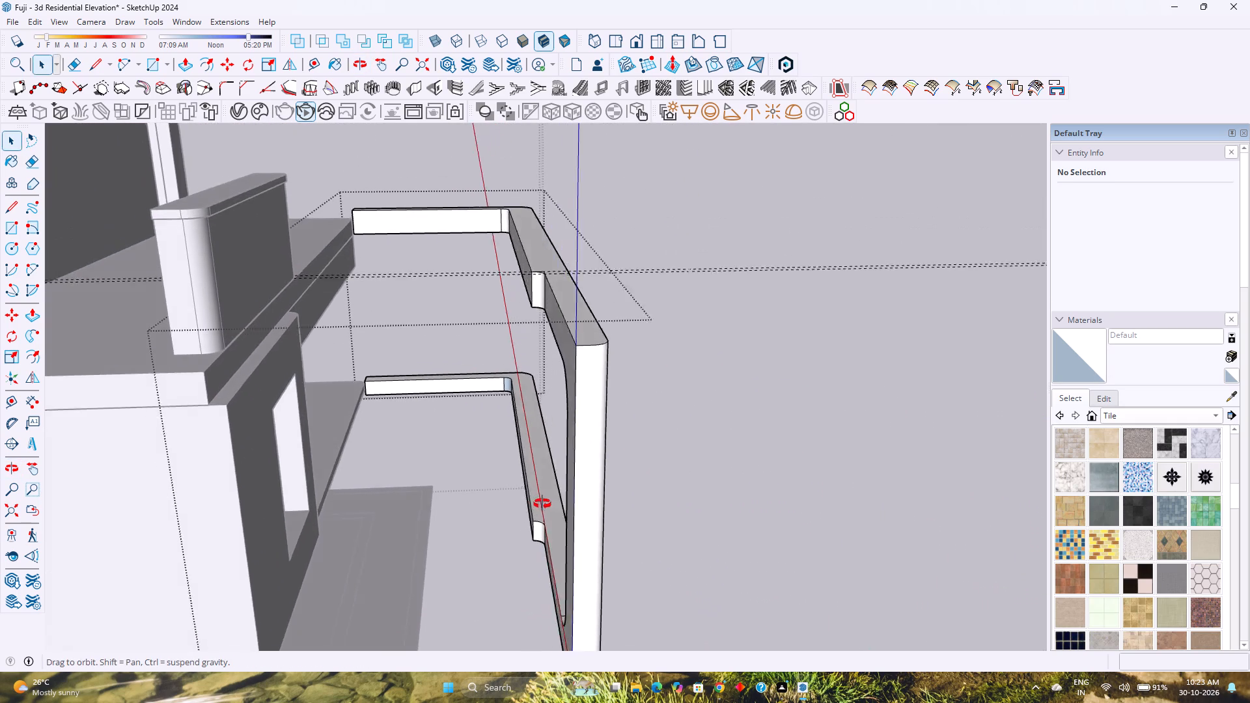
middle_click_drag(542, 504, 666, 502)
middle_click_drag(685, 484, 493, 615, "shift")
middle_click(493, 615, "shift")
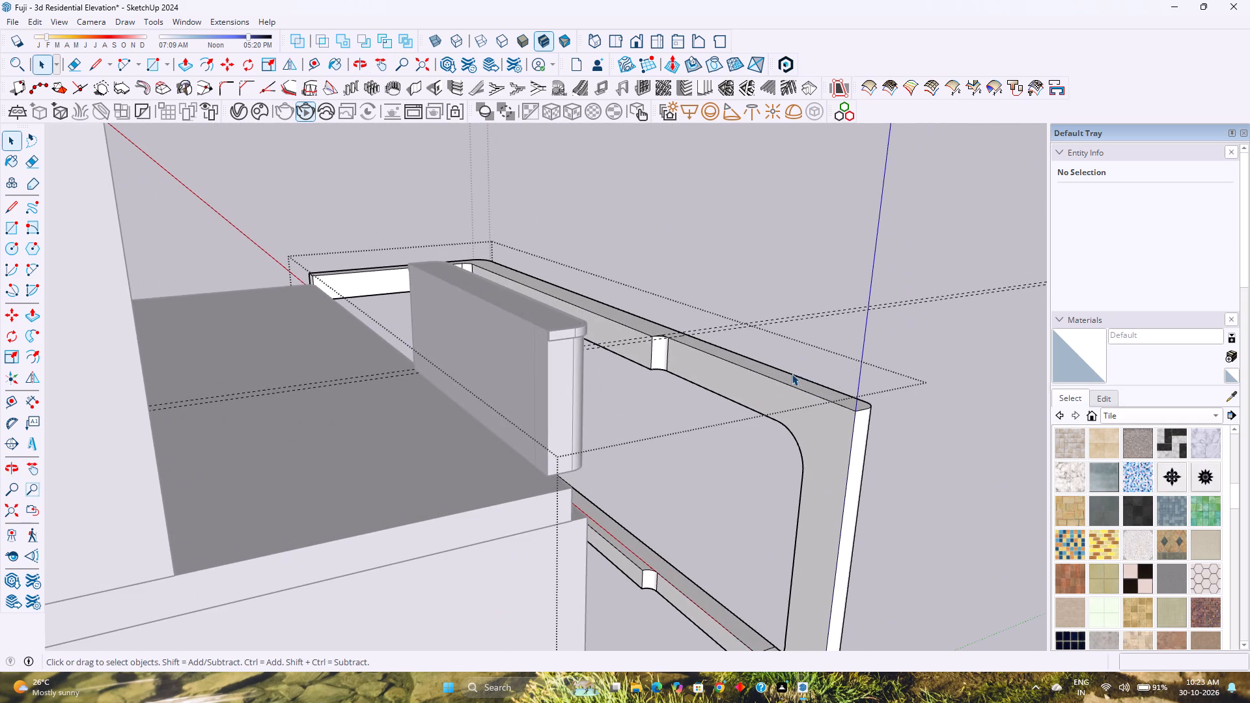
Draw lines squaring off the frame's rounded inner corners on its back face: about 1' 8 1/4" at top and bottom, joined by a 10' vertical.
left_click(768, 385)
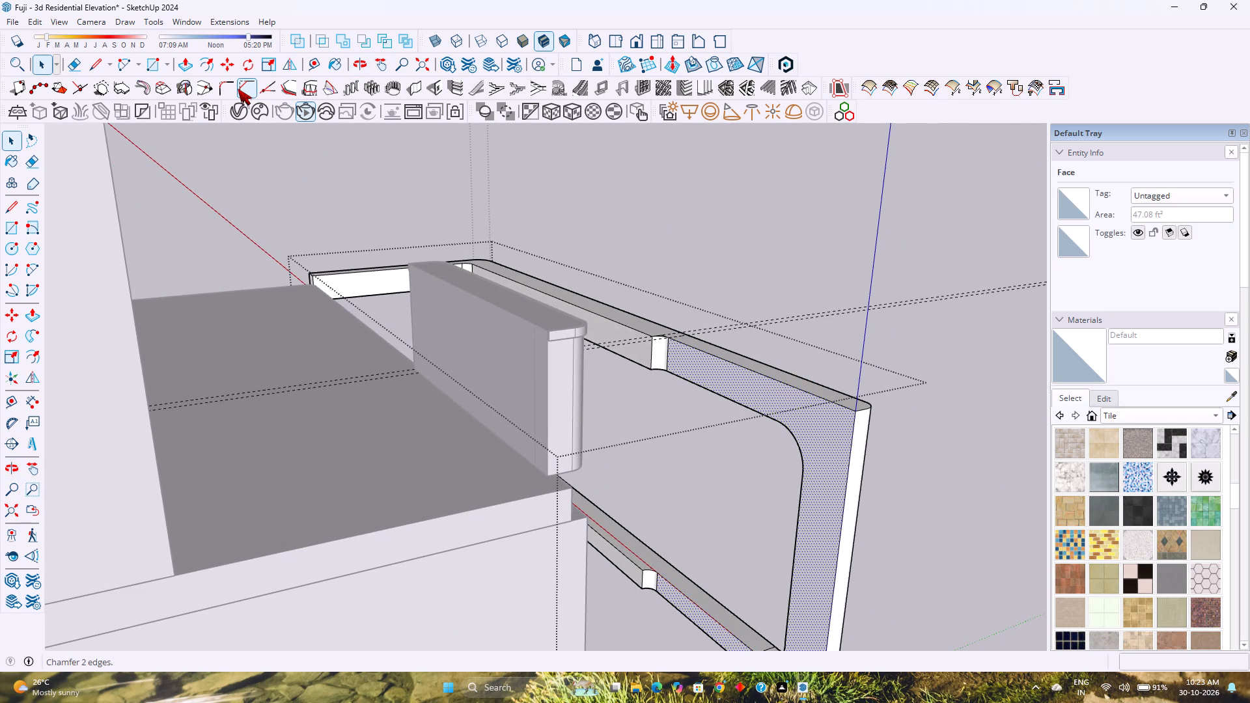
scroll(495, 309, "down", 2)
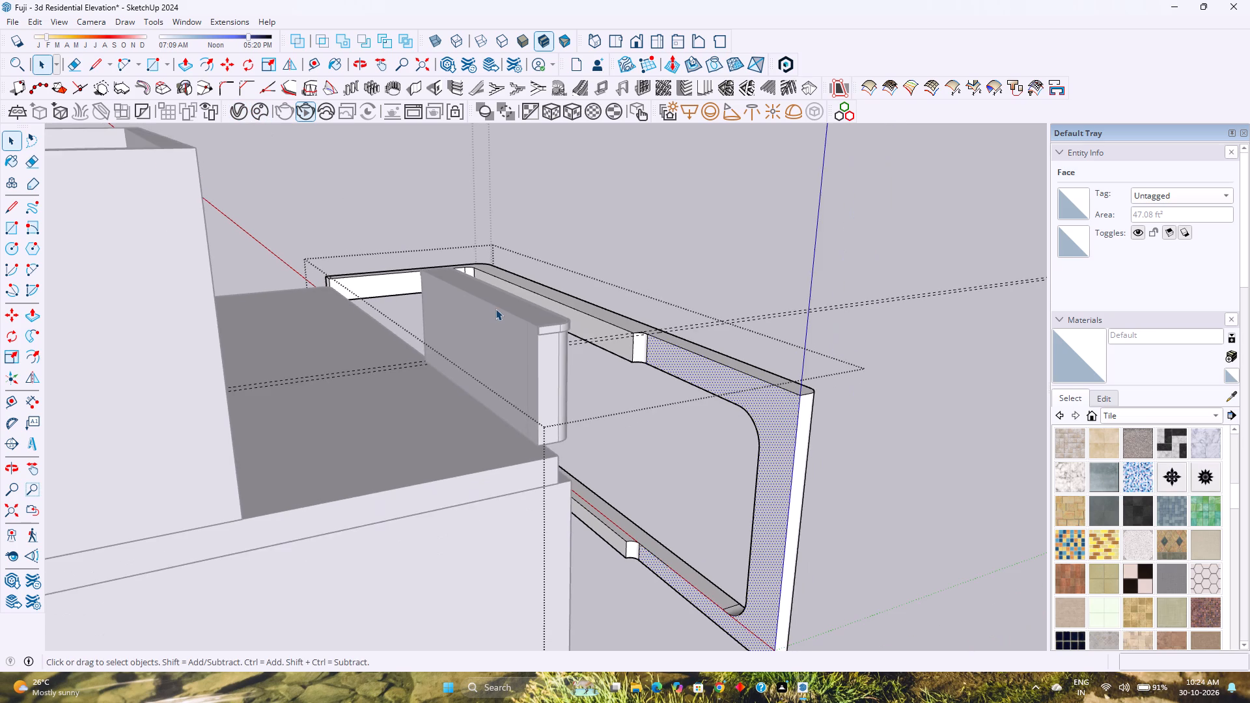
scroll(494, 308, "down", 2)
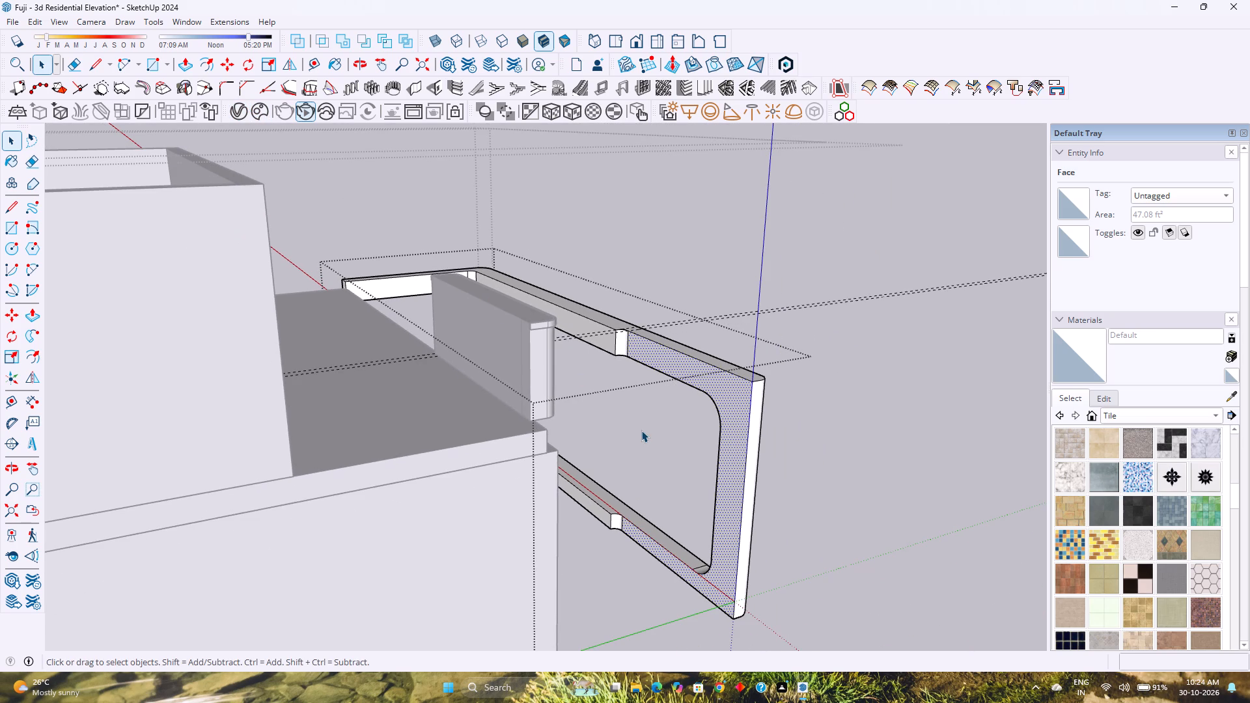
left_click(684, 371)
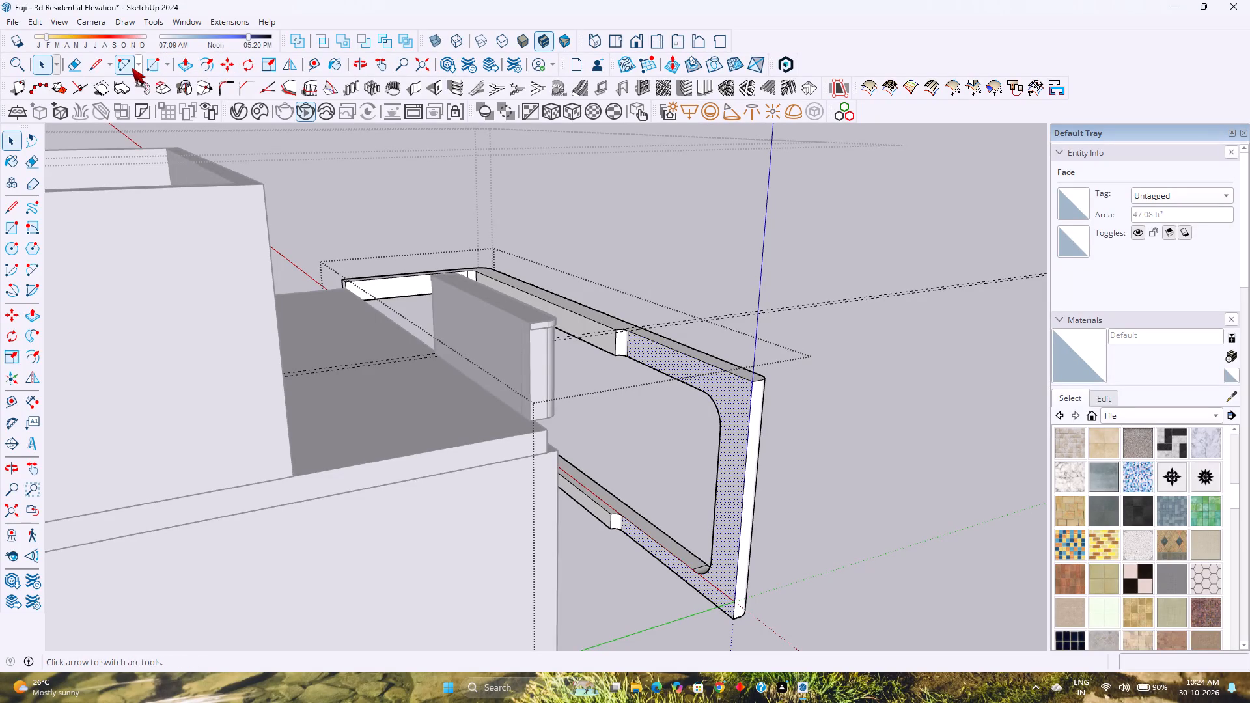
left_click(96, 65)
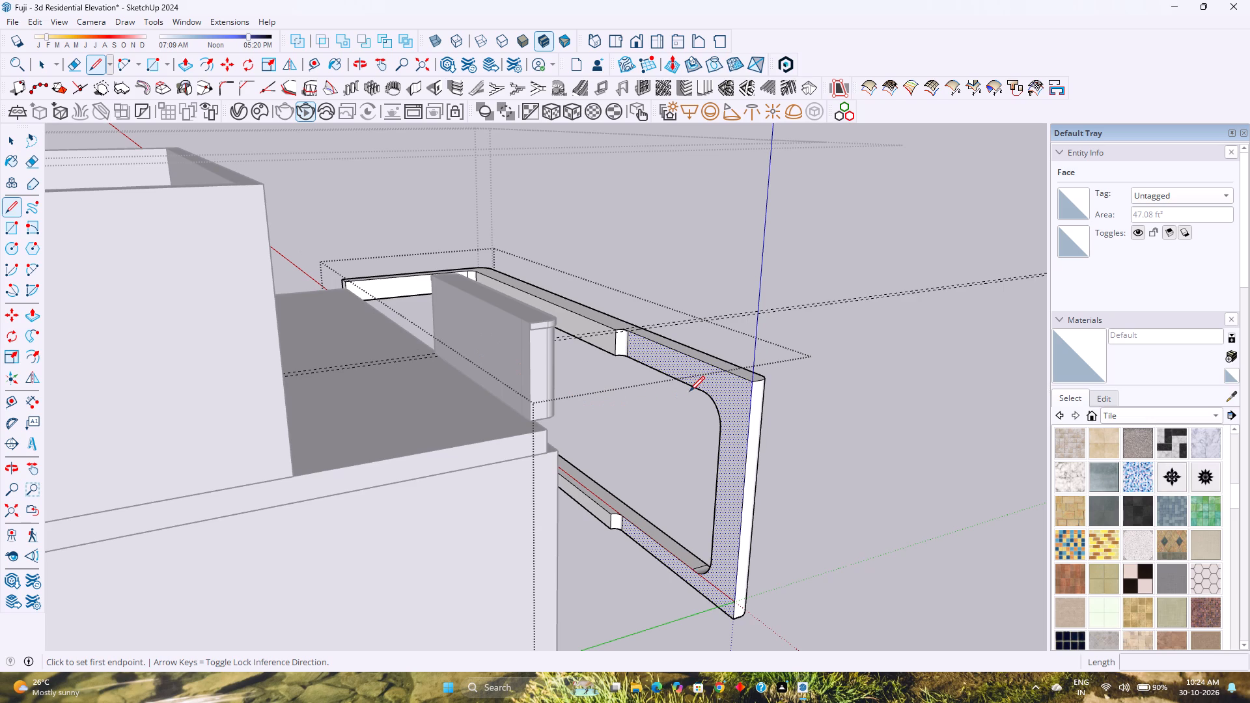
left_click(704, 391)
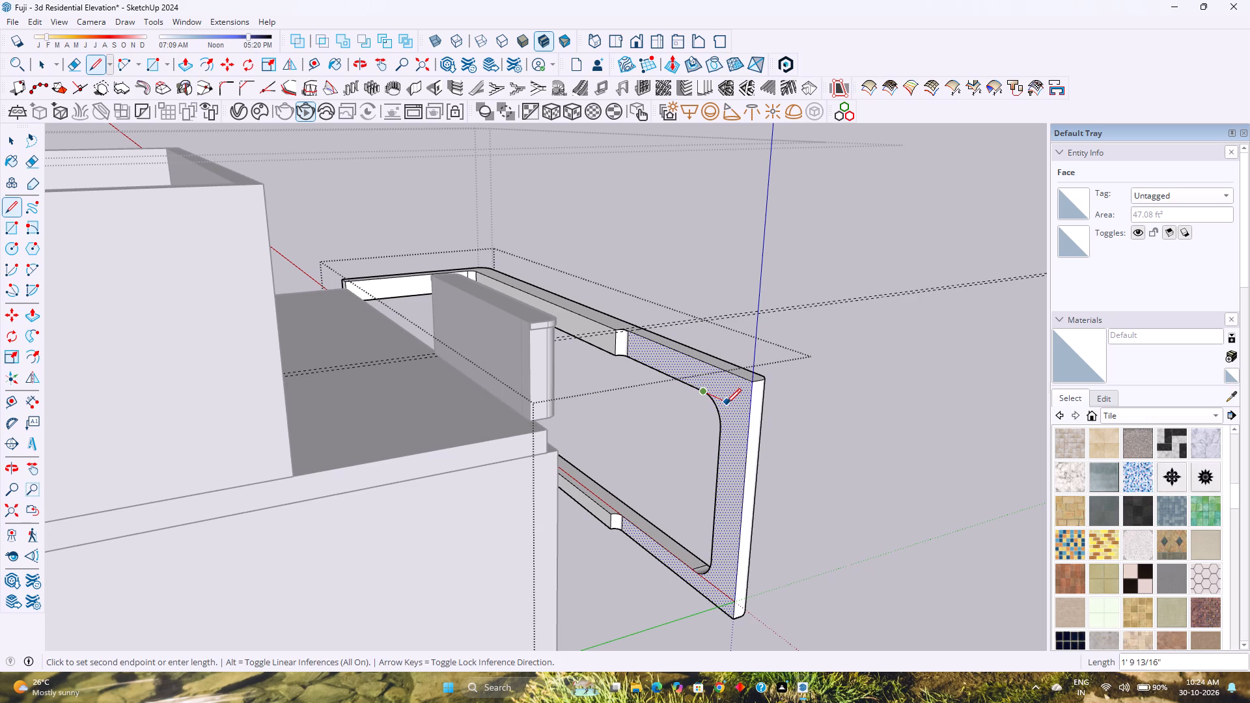
key("Left")
key("Right")
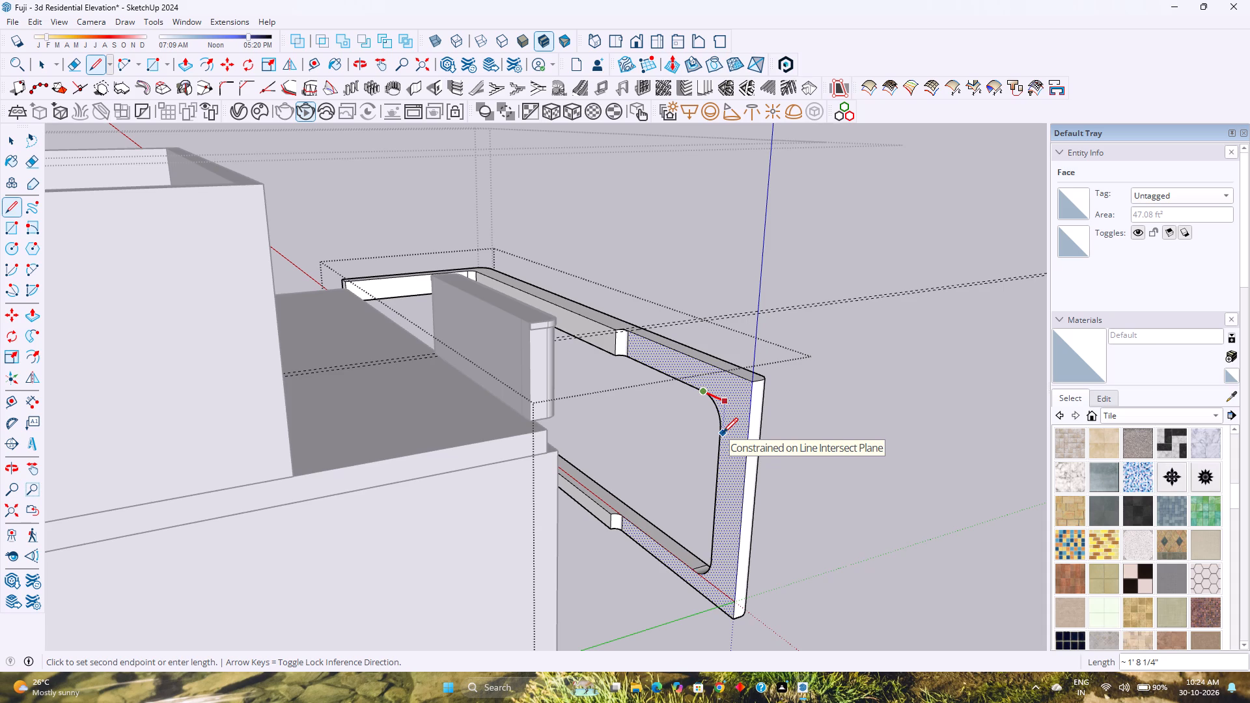
left_click(723, 433)
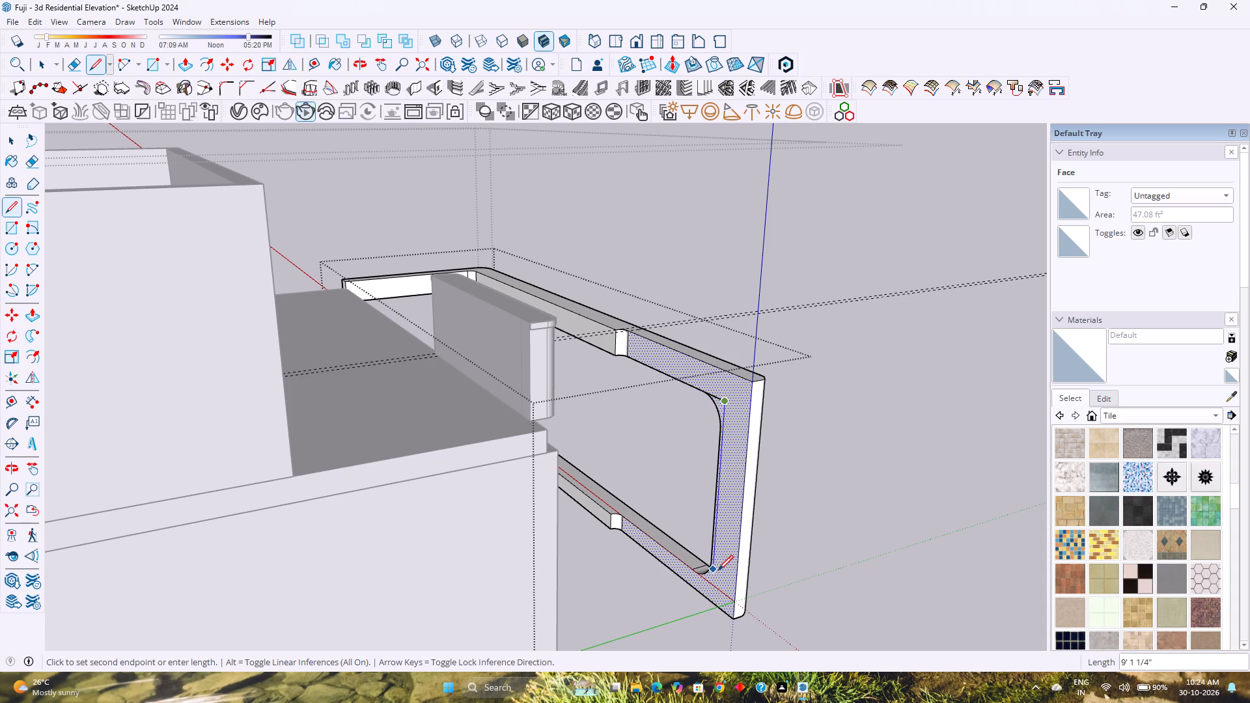
key("Up")
scroll(708, 583, "up", 5)
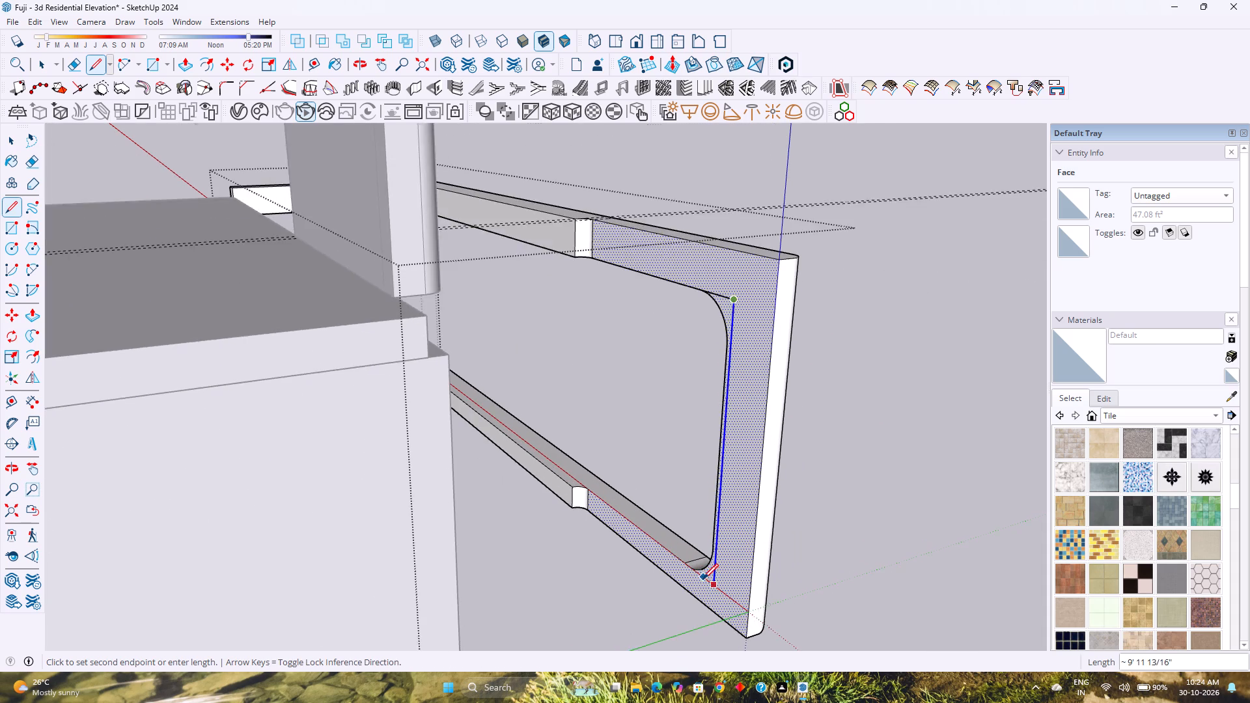
scroll(703, 579, "up", 2)
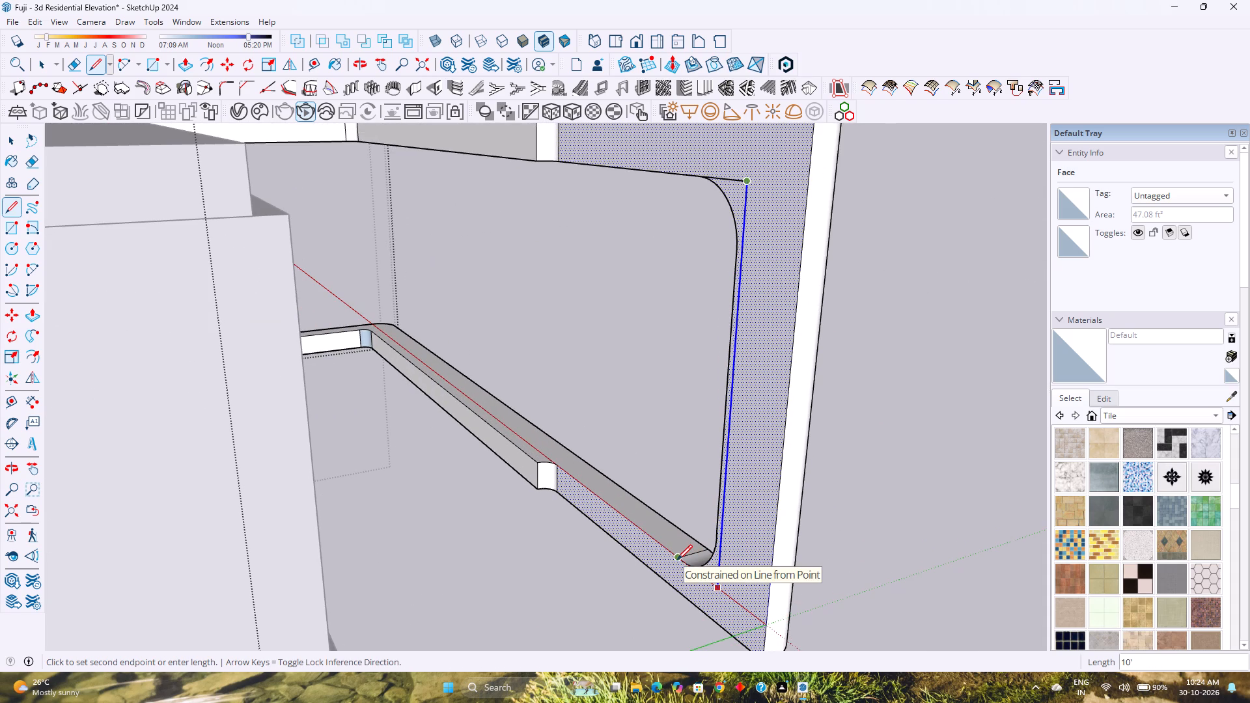
left_click(677, 560)
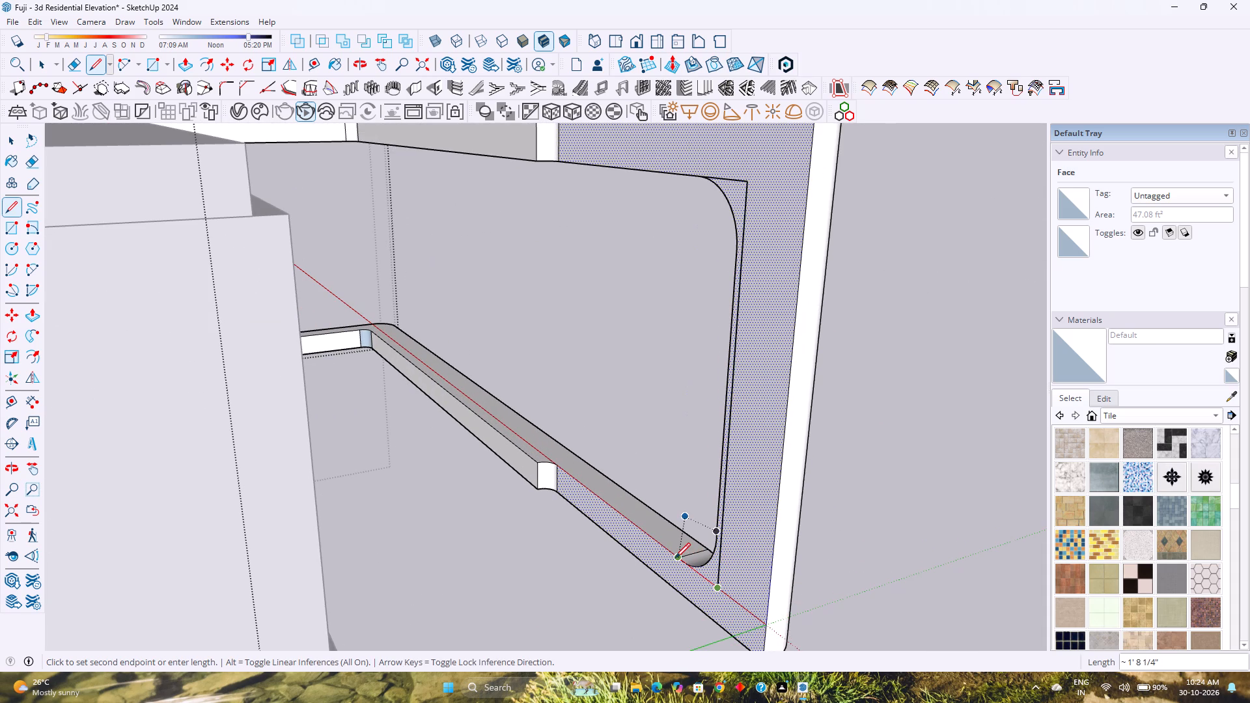
left_click(675, 558)
key("space")
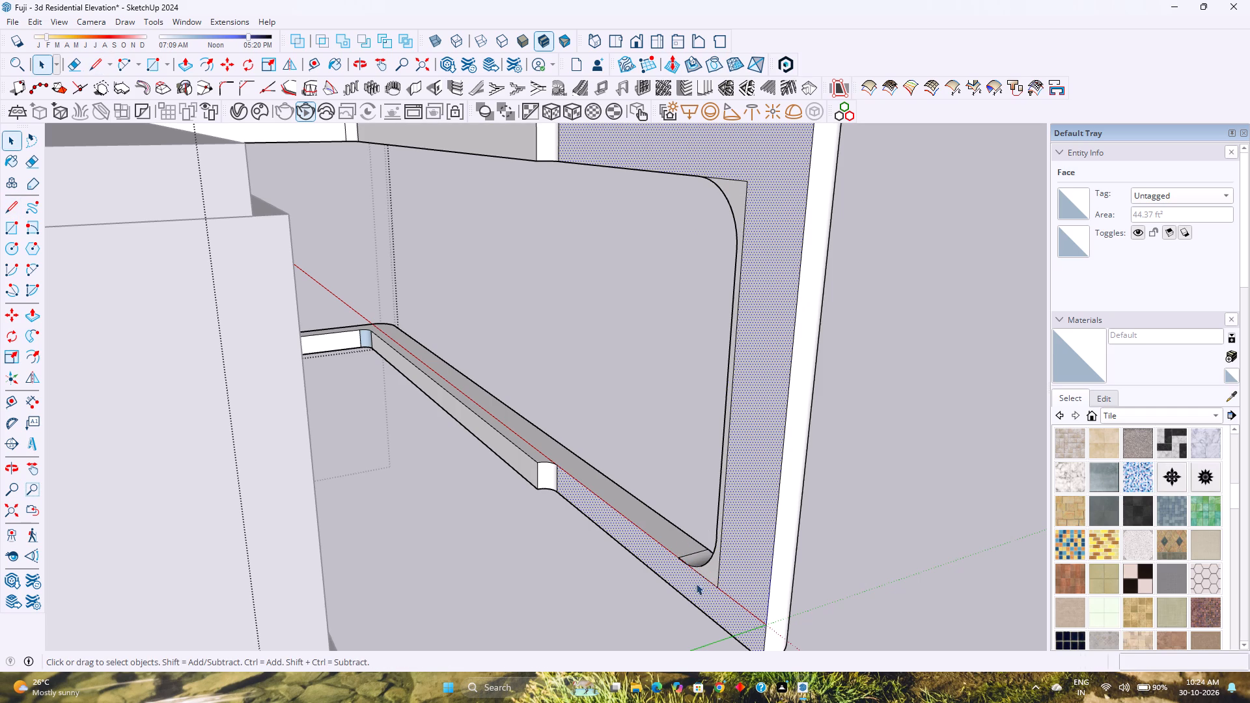
Push/Pull the frame's back face outside the squared-off lines outward toward the building.
scroll(693, 578, "down", 4)
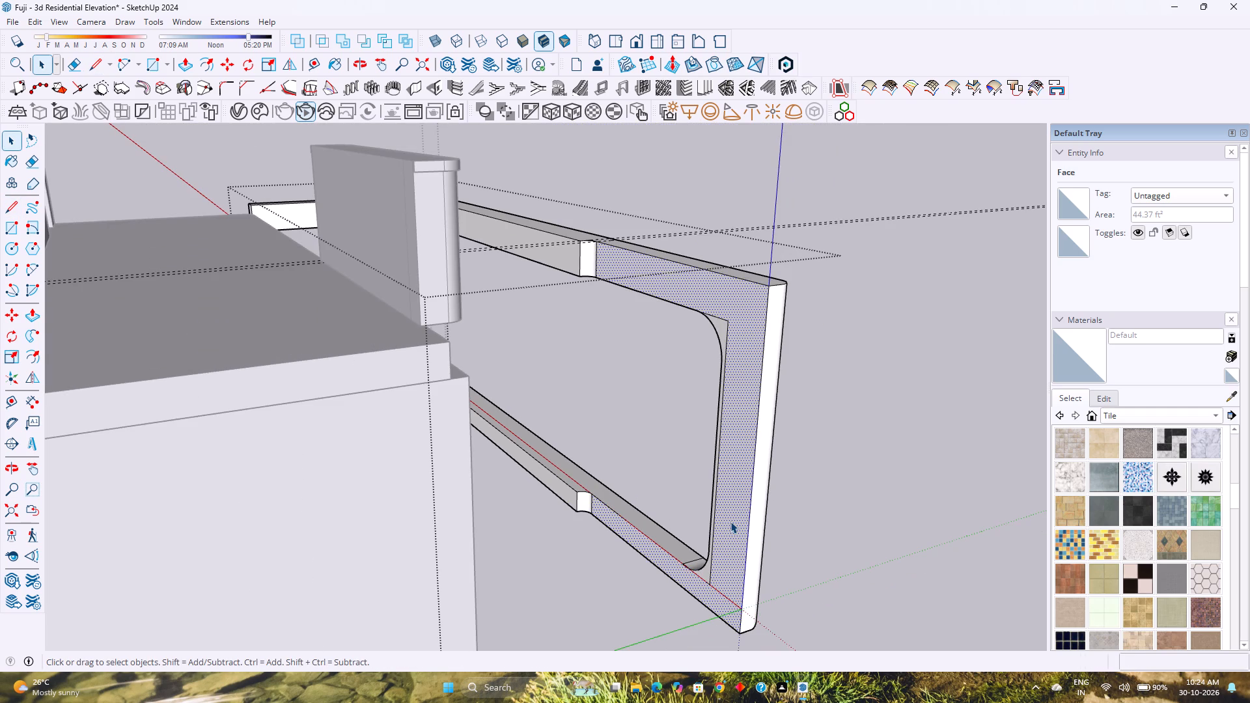
key("p")
left_click(730, 521)
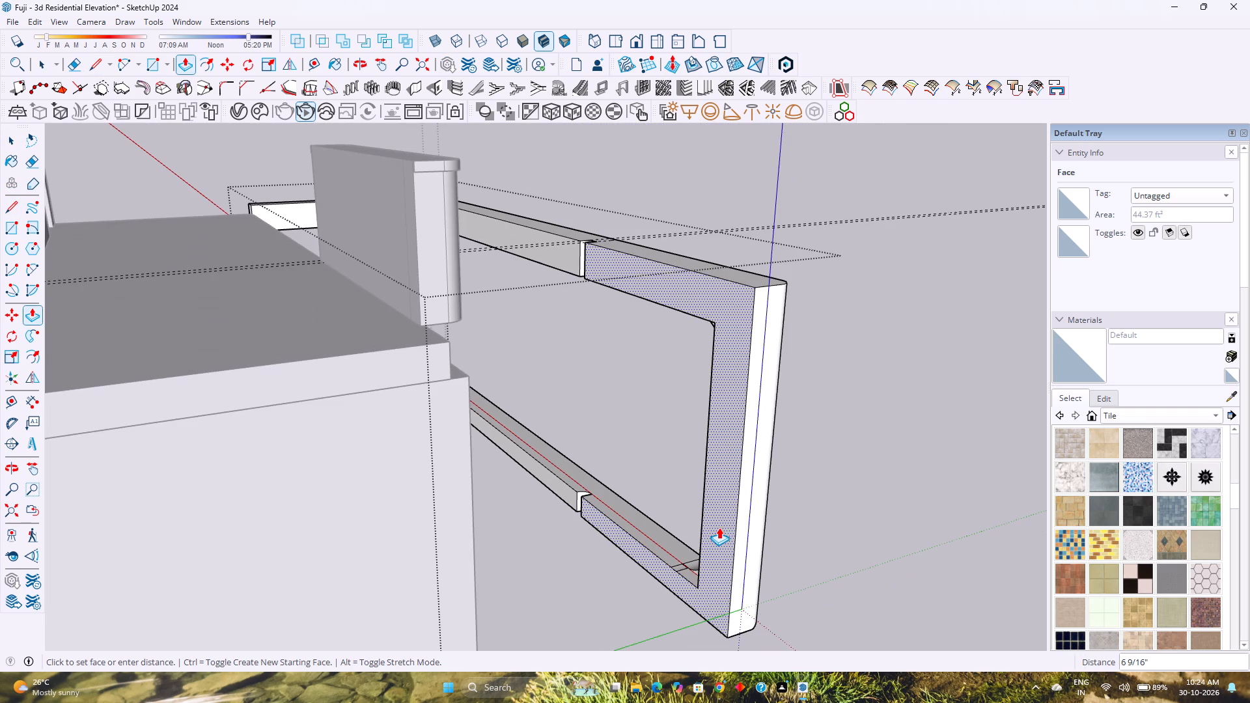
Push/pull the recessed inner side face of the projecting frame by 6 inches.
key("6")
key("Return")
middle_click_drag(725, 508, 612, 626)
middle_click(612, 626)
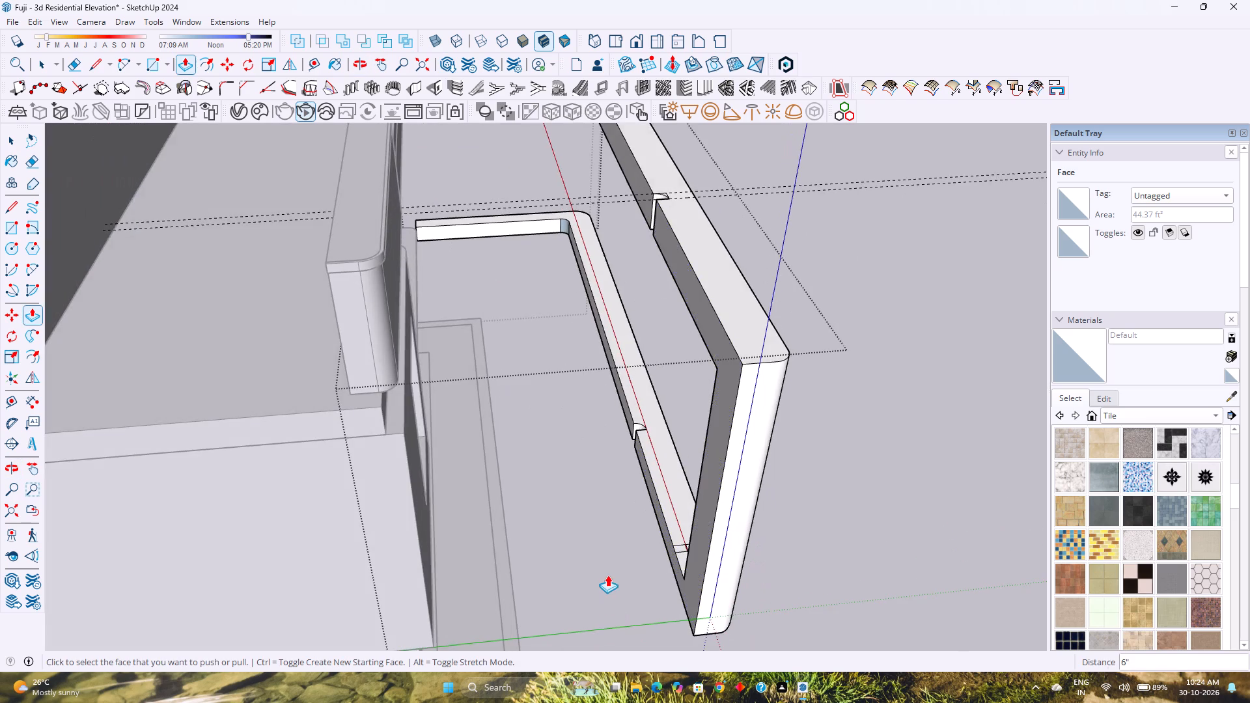
Examine the frame's opening, corners and notched upper and lower bars after the push/pull.
scroll(607, 572, "down", 4)
scroll(645, 329, "up", 8)
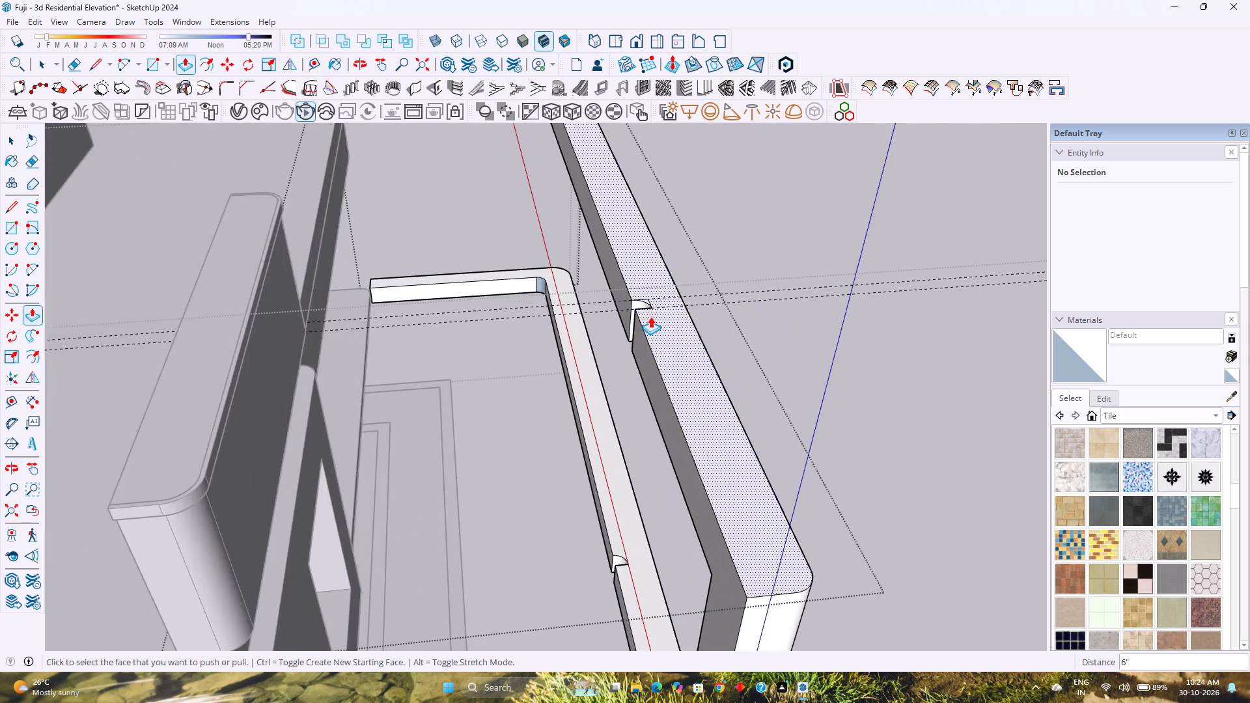
scroll(650, 316, "up", 6)
scroll(646, 313, "down", 9)
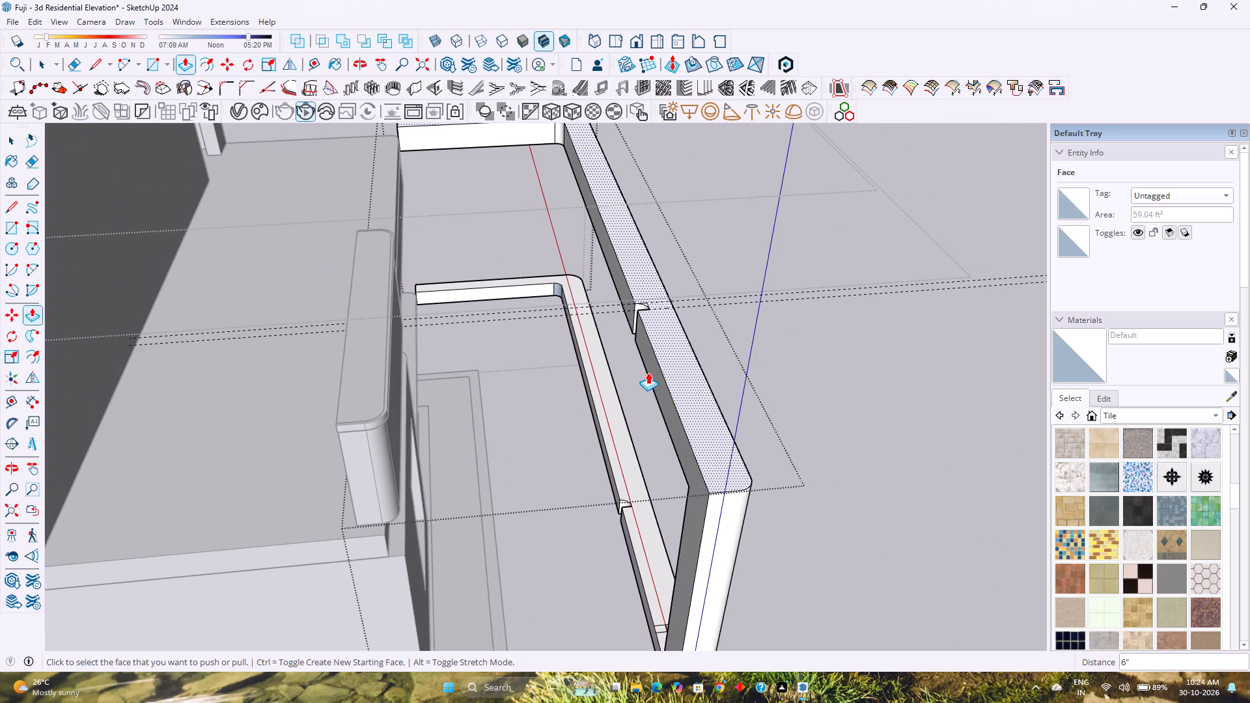
middle_click_drag(646, 373, 533, 375)
middle_click(533, 375)
scroll(538, 379, "down", 2)
middle_click_drag(576, 405, 389, 372)
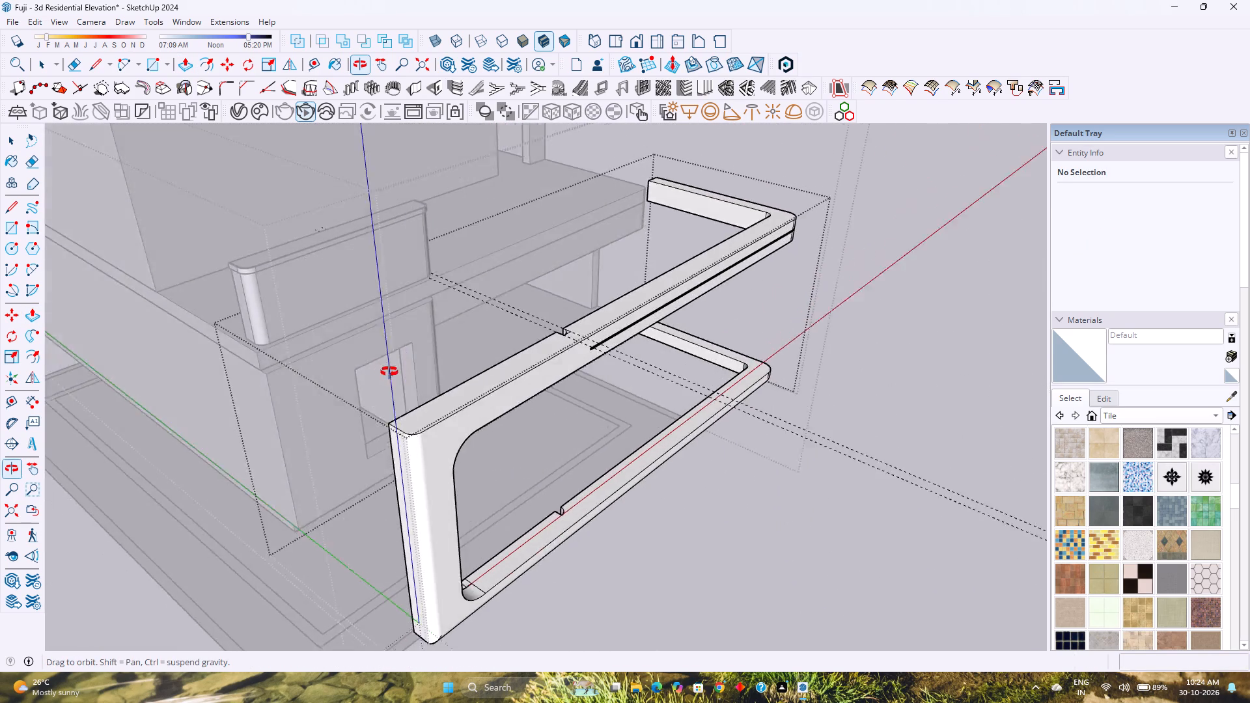
middle_click_drag(389, 372, 624, 374)
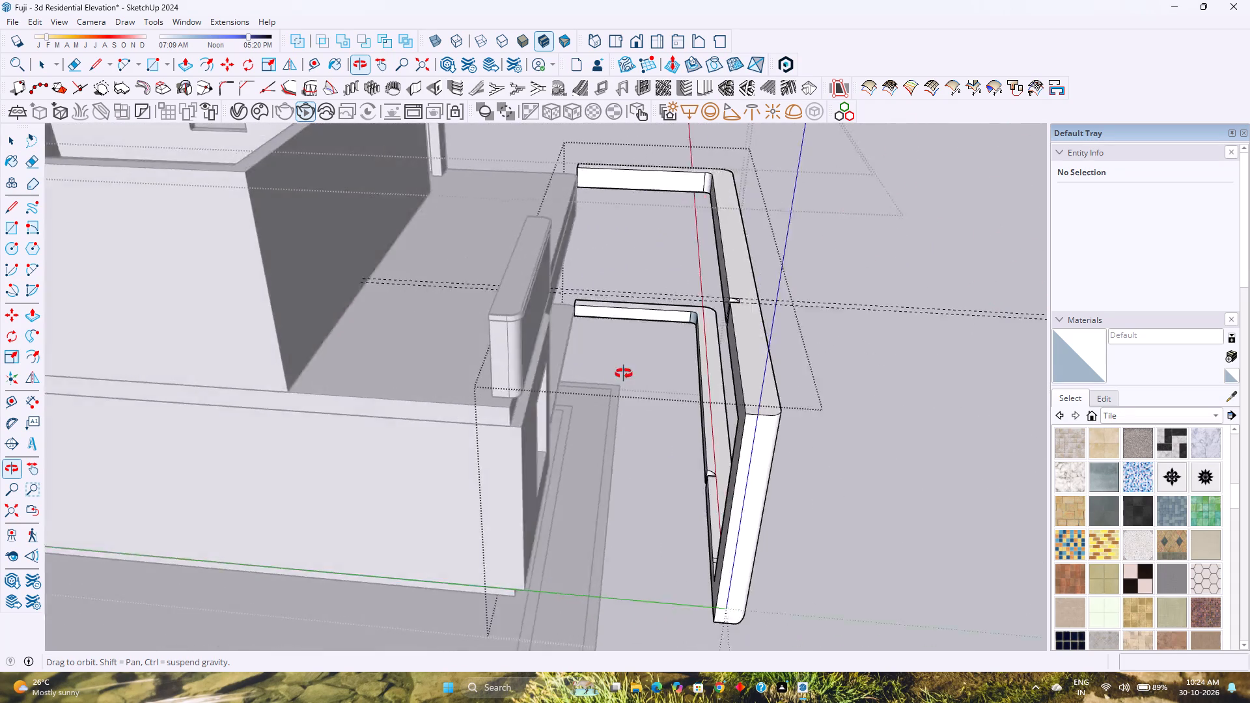
middle_click_drag(624, 374, 734, 380)
scroll(779, 412, "up", 5)
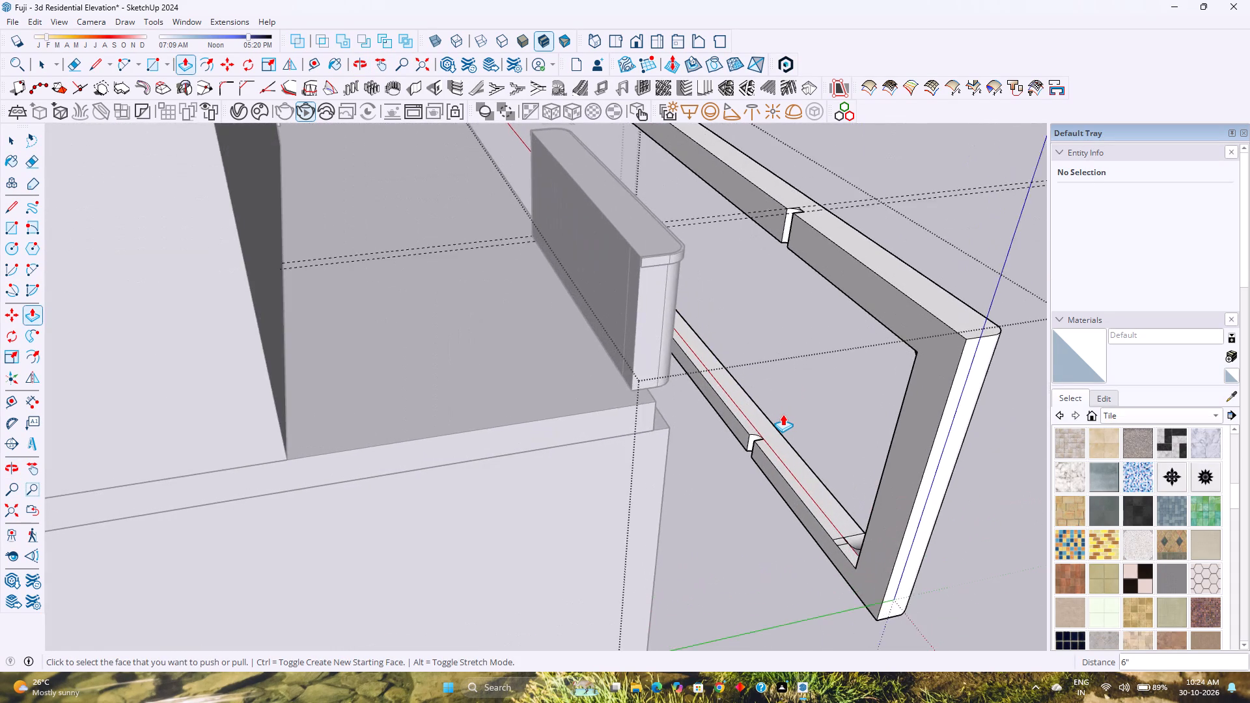
scroll(783, 414, "up", 1)
scroll(783, 414, "down", 1)
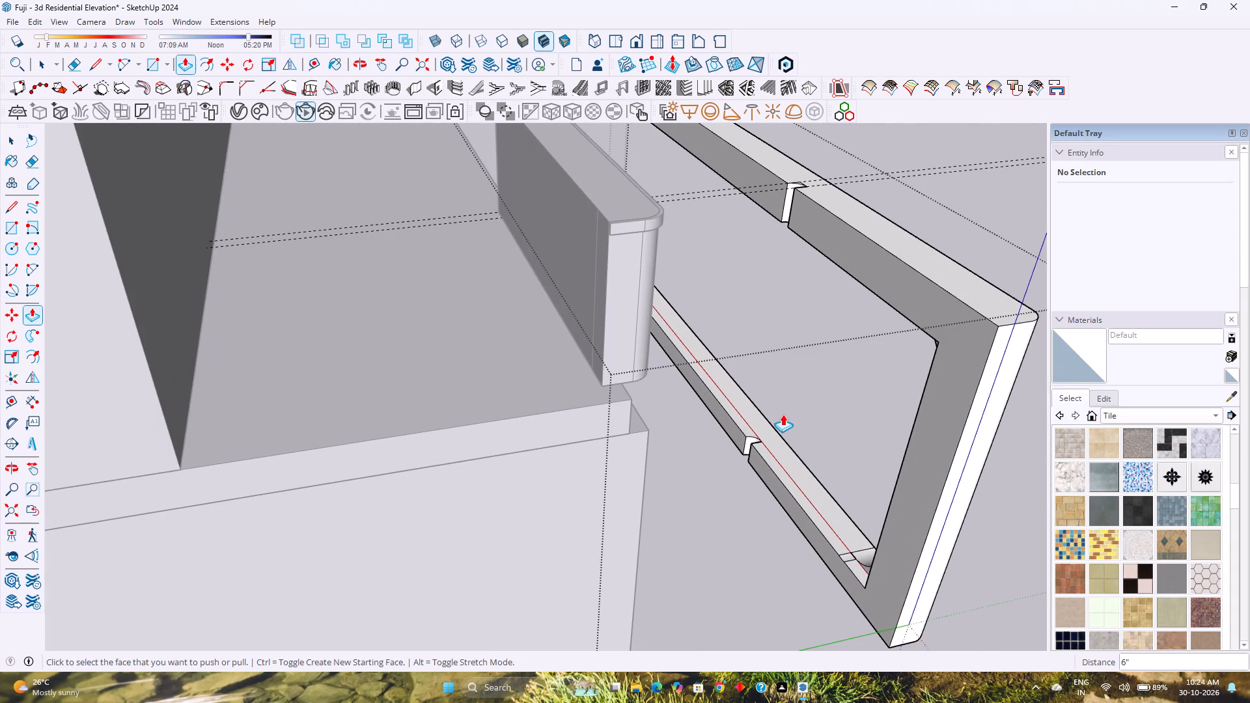
Undo the 6-inch push/pull and the preceding edits to the frame's inner rim and notches.
key("ctrl+z")
key("ctrl+z")
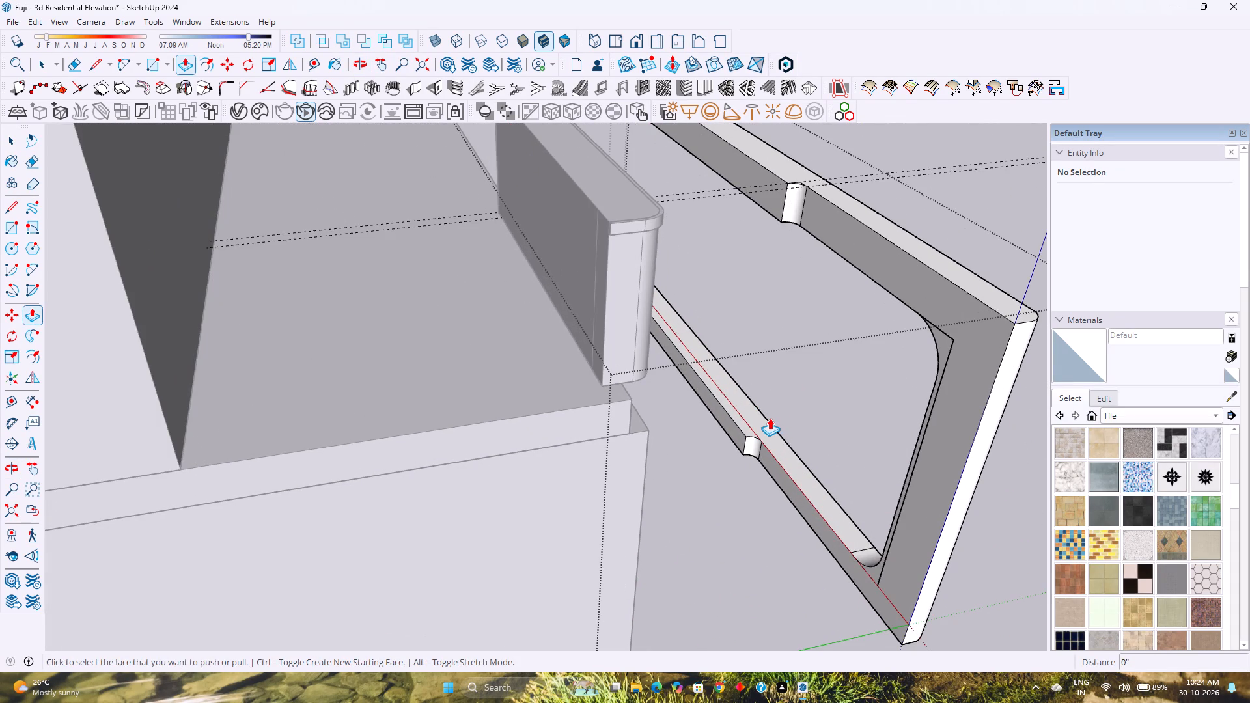
scroll(770, 418, "down", 3)
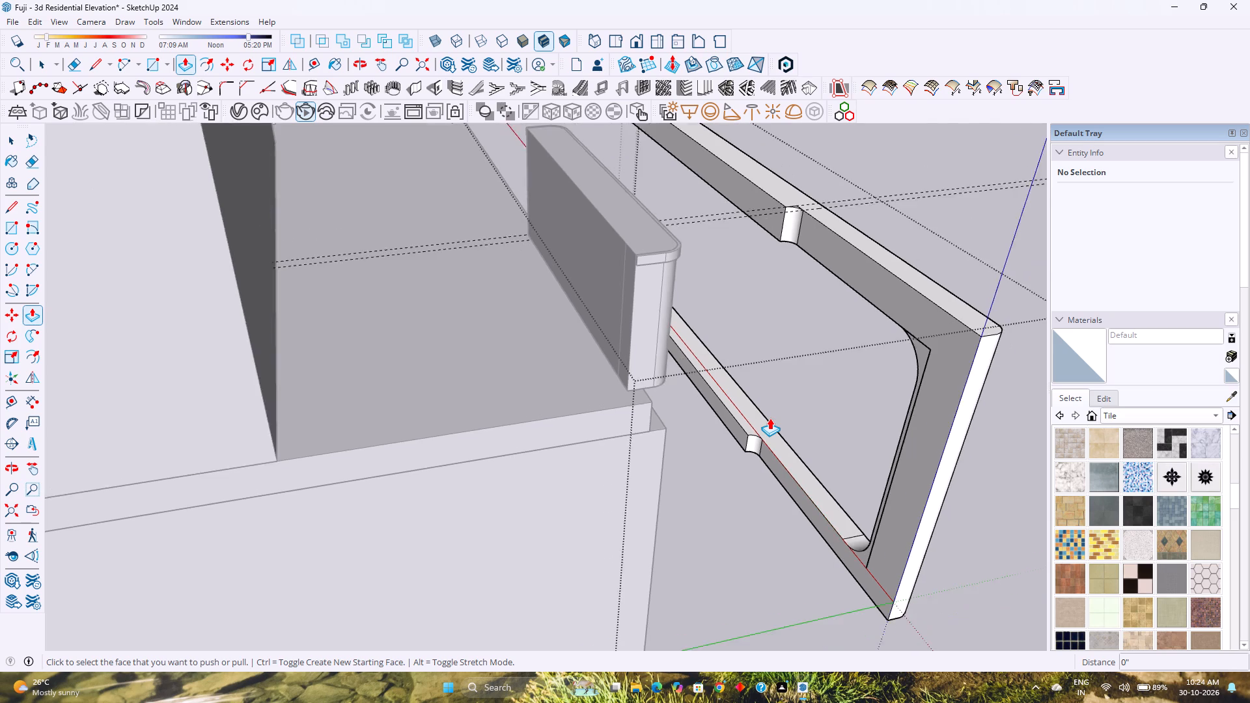
scroll(770, 418, "down", 1)
key("ctrl+z")
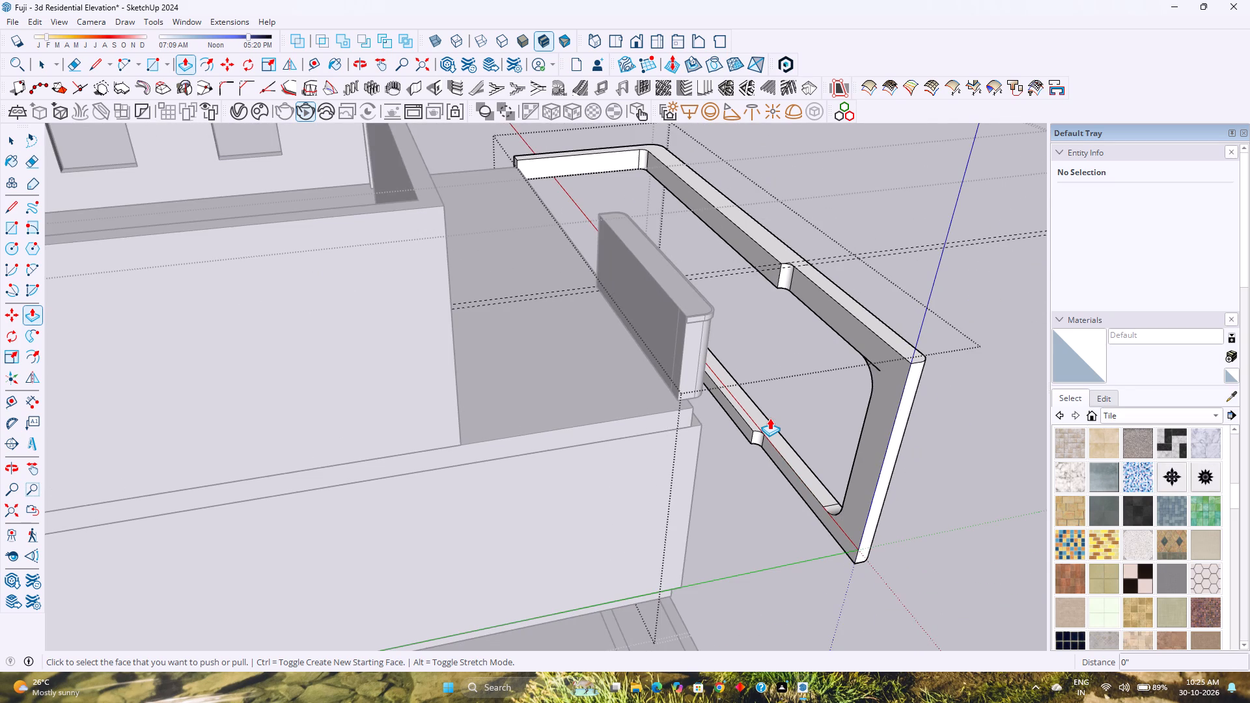
key("ctrl+z")
key("ctrl+z")
key("ctrl+z")
key("ctrl+z")
key("ctrl+z")
key("ctrl+z")
key("ctrl+z")
key("ctrl+z")
key("ctrl+z")
key("ctrl+z")
key("ctrl+z")
Offset the inner edges of the frame opening, including both rounded corners, by 2 inches onto the recessed side face.
scroll(837, 503, "up", 2)
key("space")
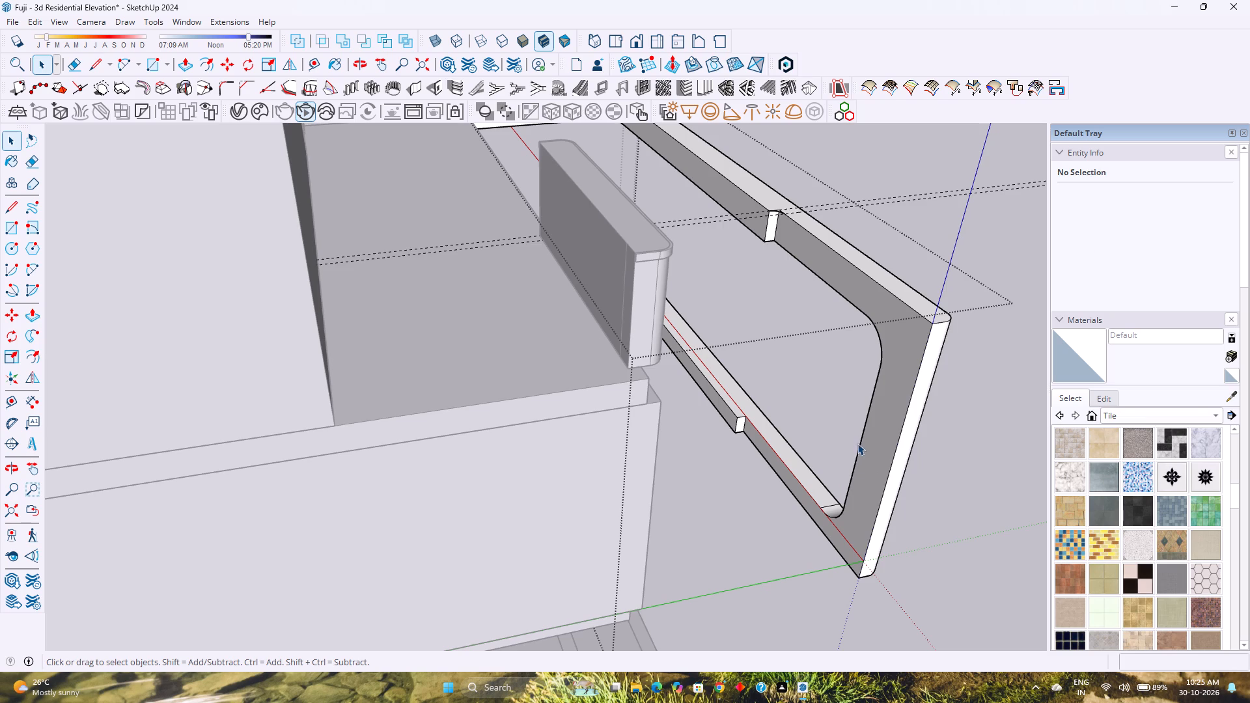
left_click(860, 441)
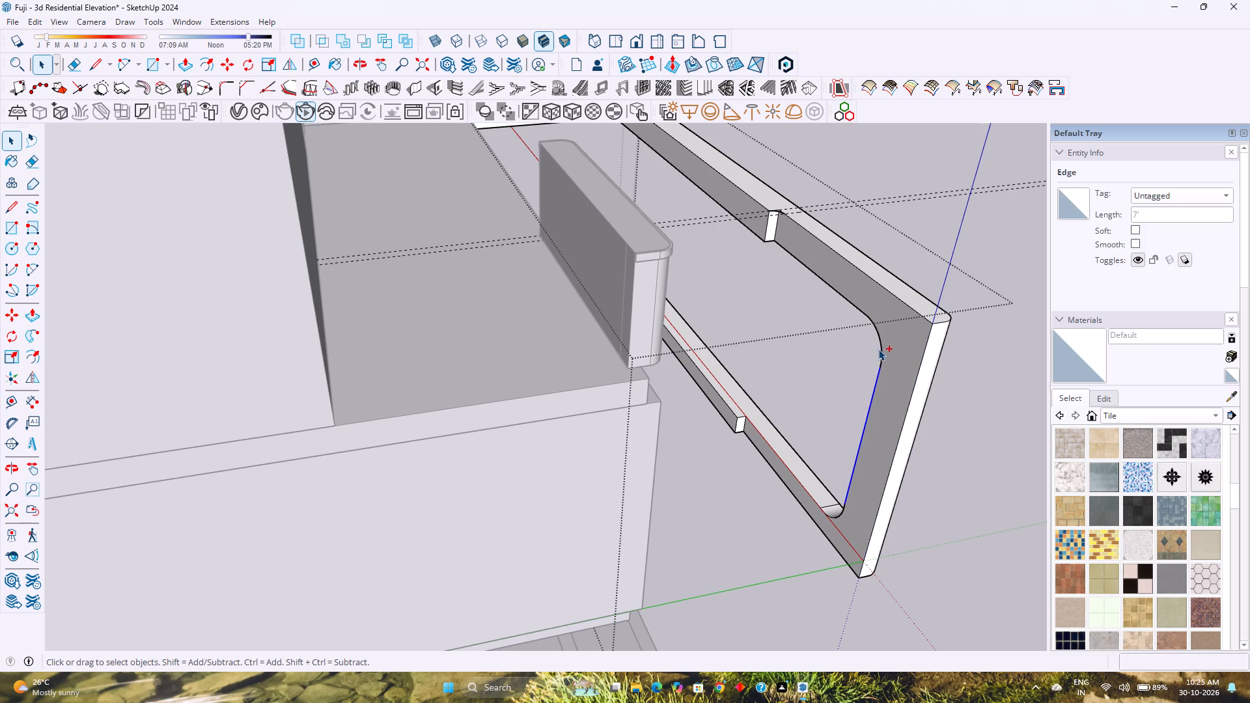
left_click(880, 347, "ctrl")
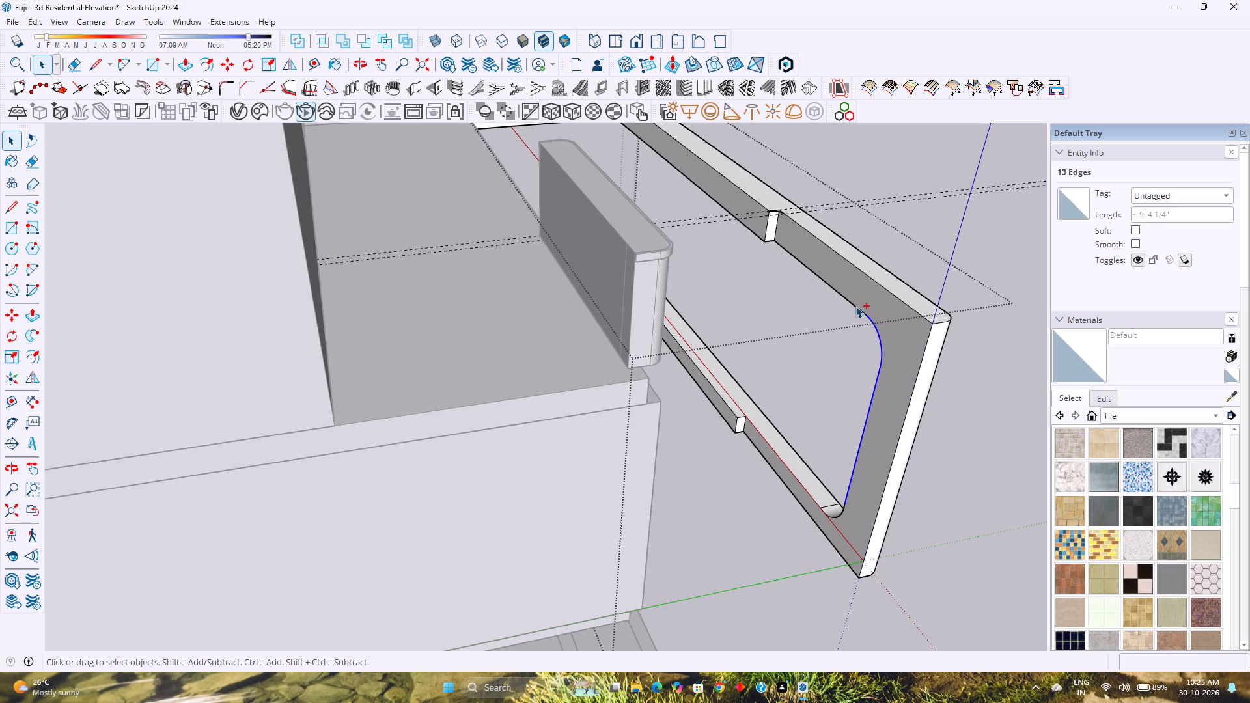
left_click(855, 307, "ctrl")
left_click(816, 501, "ctrl")
left_click(837, 516, "ctrl")
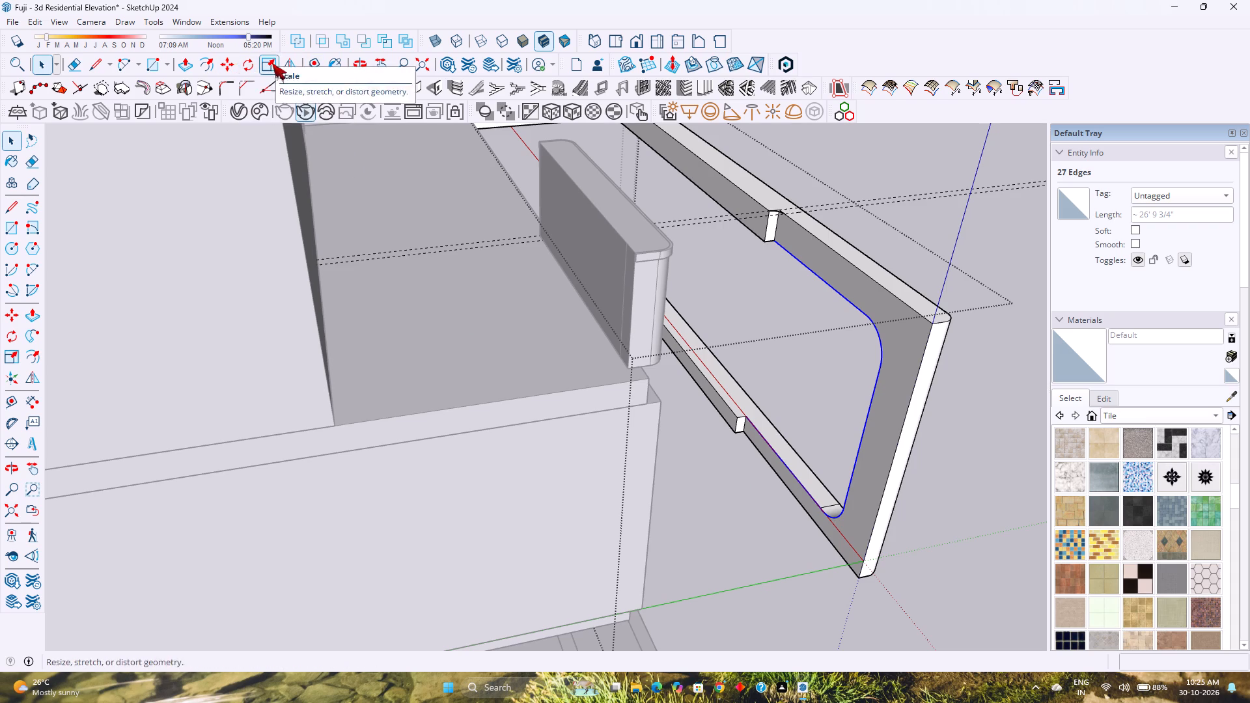
left_click(201, 68)
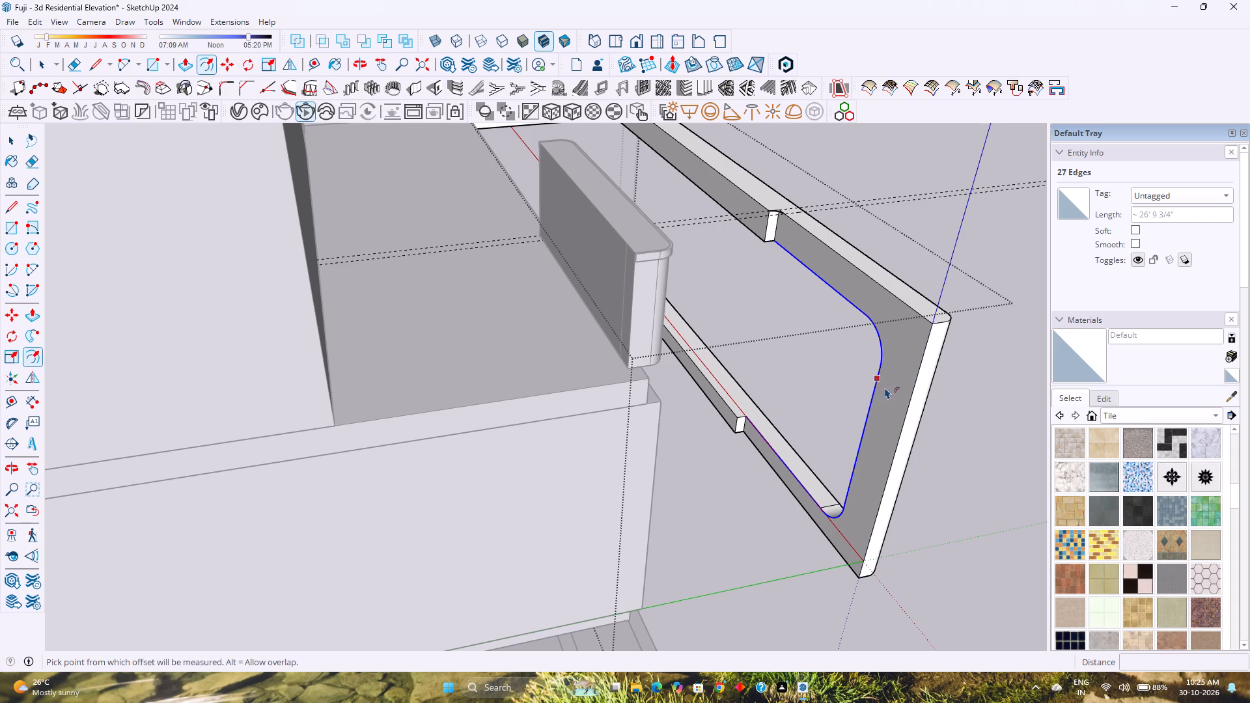
left_click(880, 387)
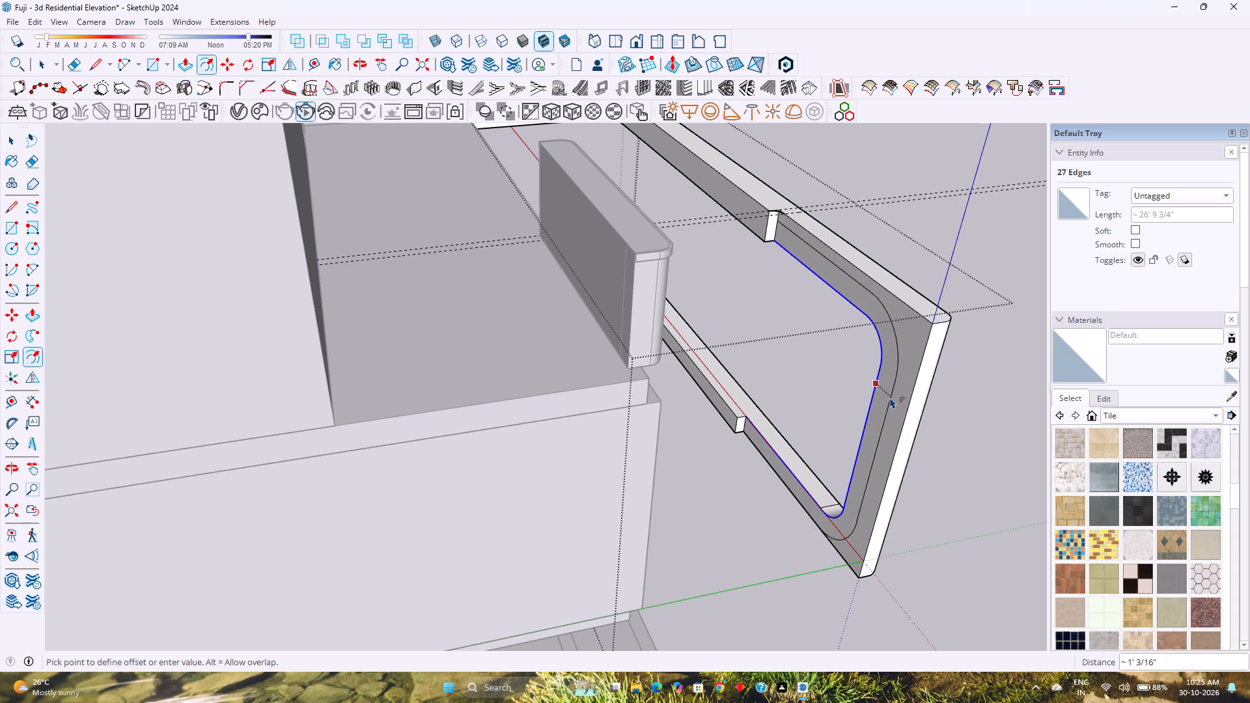
key("2")
key("Return")
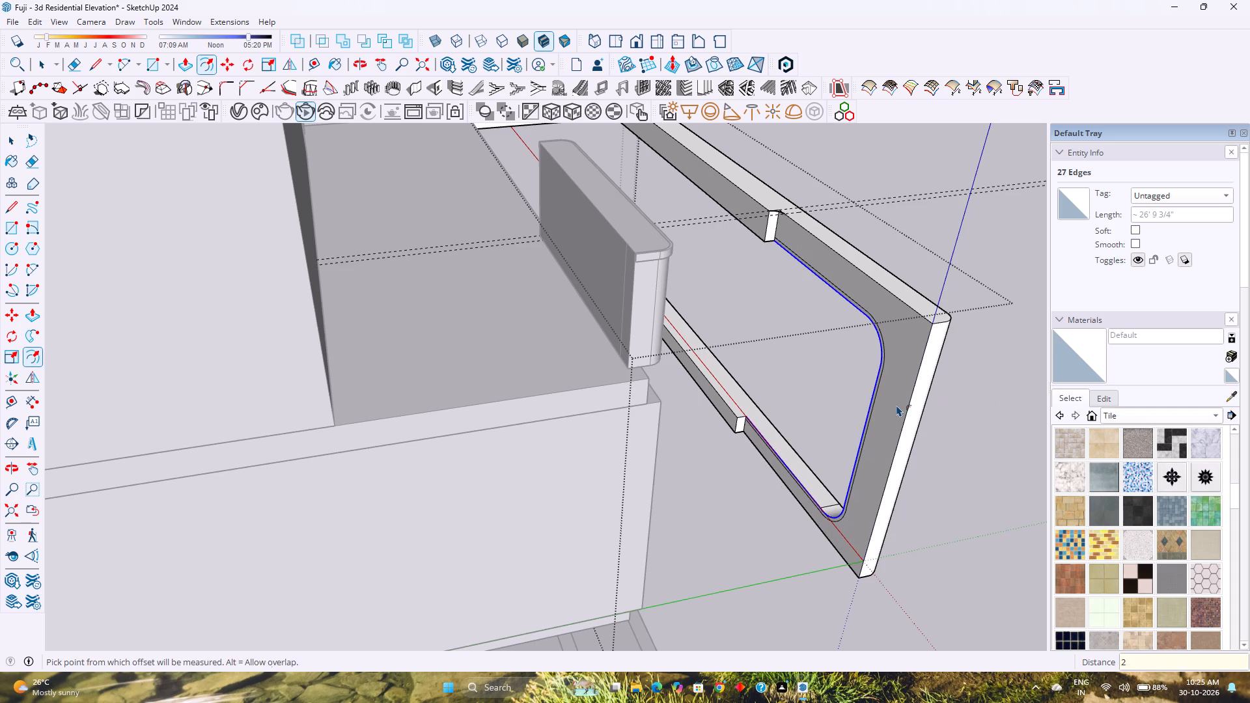
key("Escape")
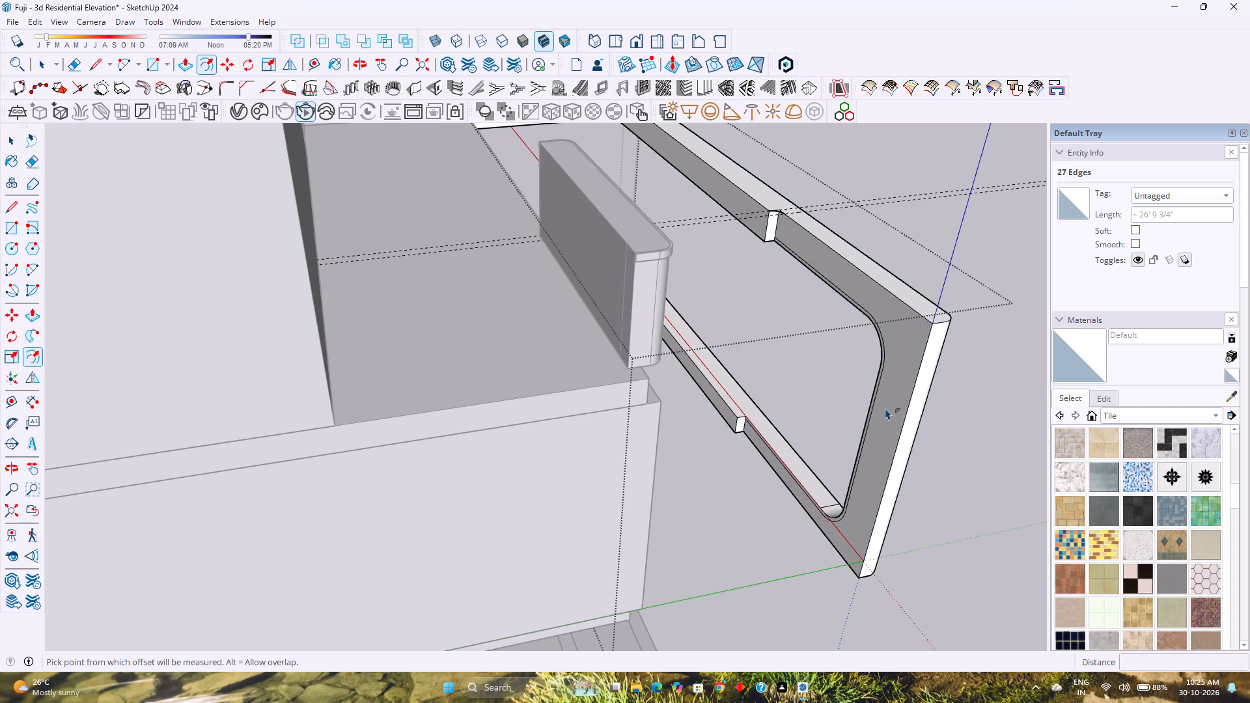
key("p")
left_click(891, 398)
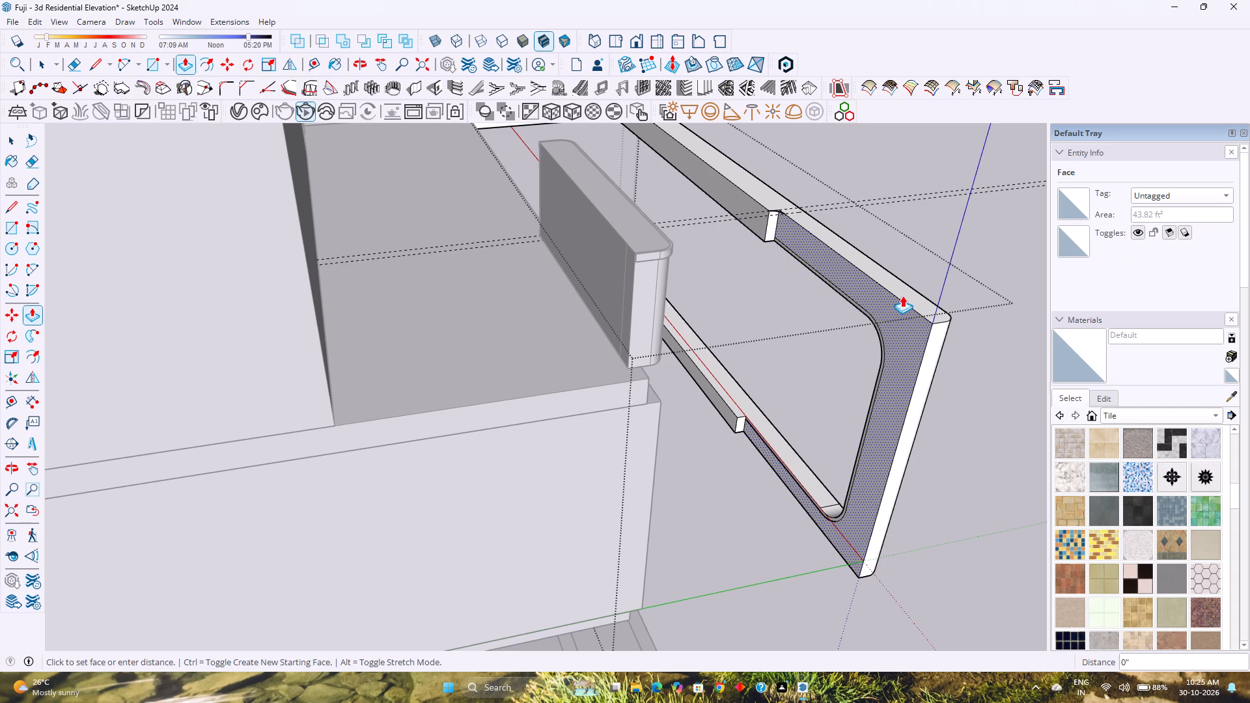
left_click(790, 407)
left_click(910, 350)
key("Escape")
Erase the small arc edge at the step in the frame's upper bar.
scroll(874, 361, "up", 1)
middle_click(874, 361, "shift")
middle_click_drag(874, 361, 836, 477, "shift")
middle_click(836, 477, "shift")
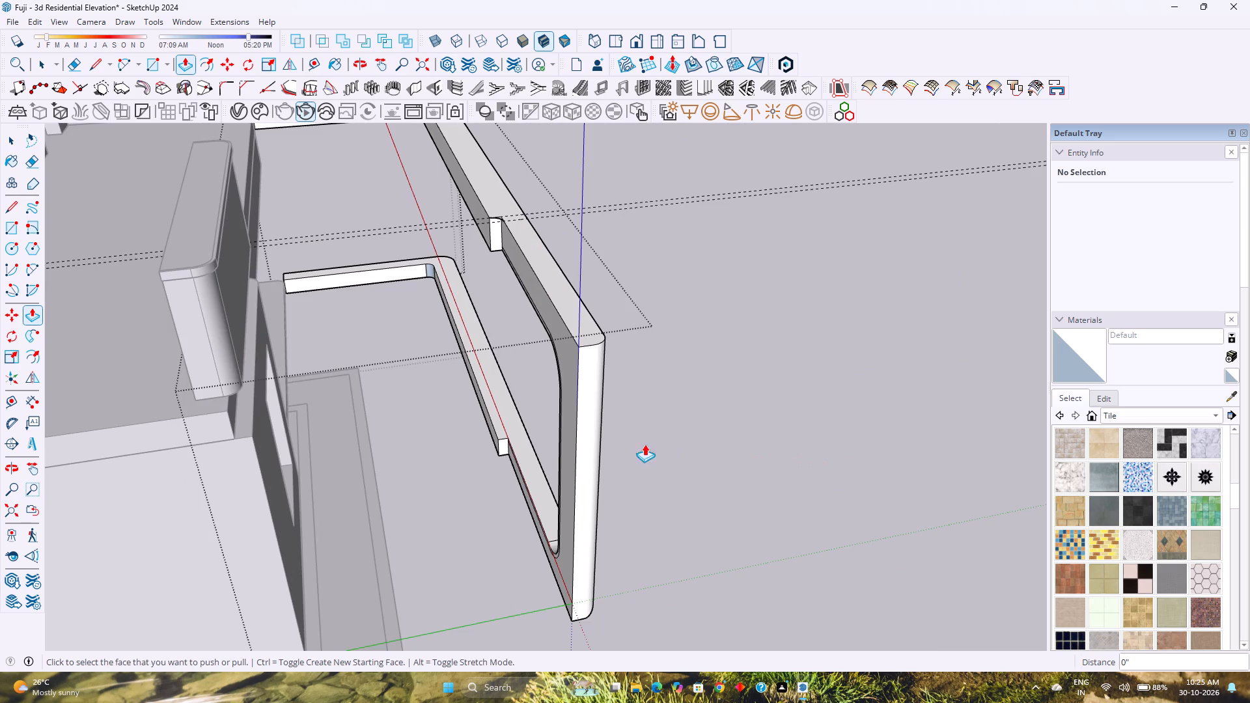
scroll(549, 305, "up", 7)
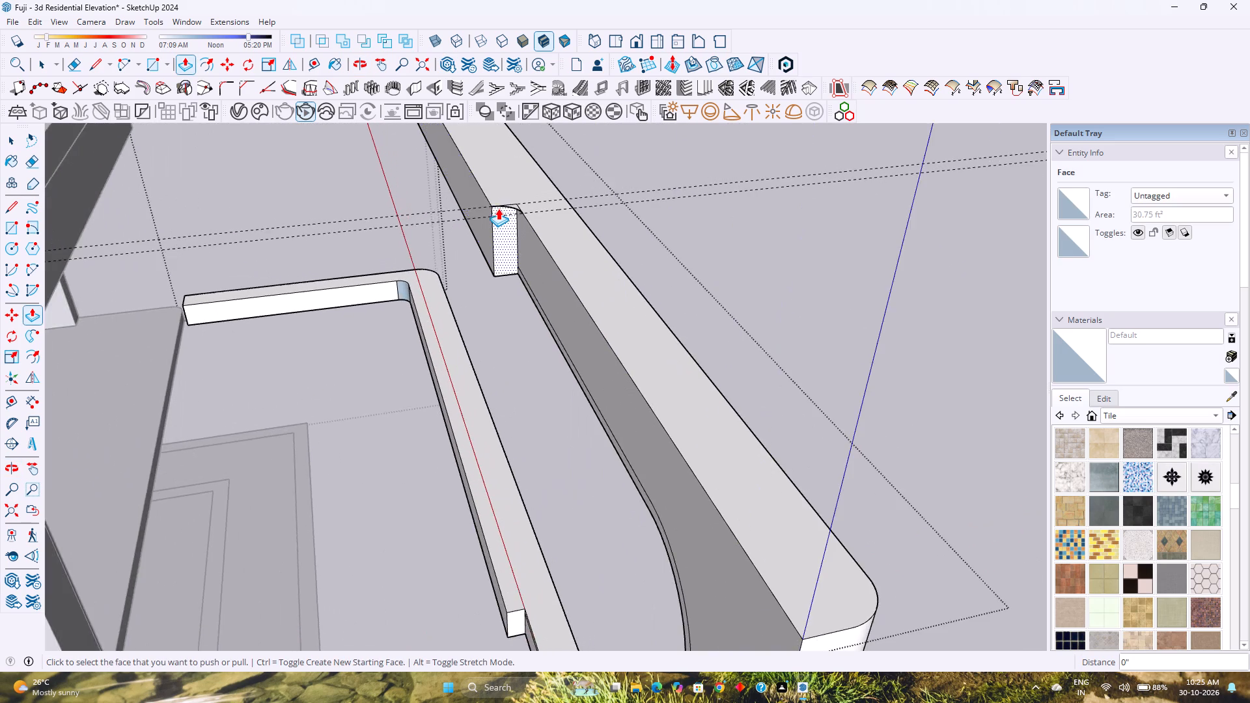
scroll(498, 208, "up", 9)
key("e")
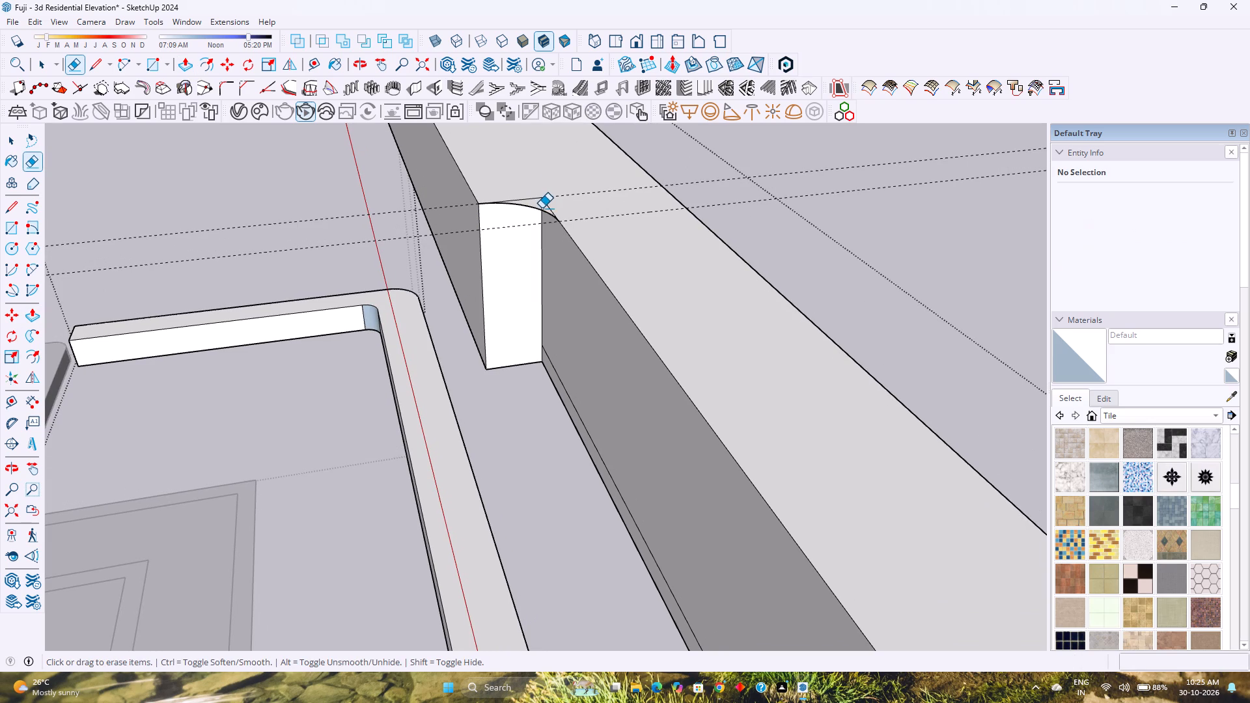
left_click(542, 209)
Push/pull the frame's recessed side face outward 6 inches, flush with the adjoining face and leaving out the offset strip.
scroll(542, 230, "down", 14)
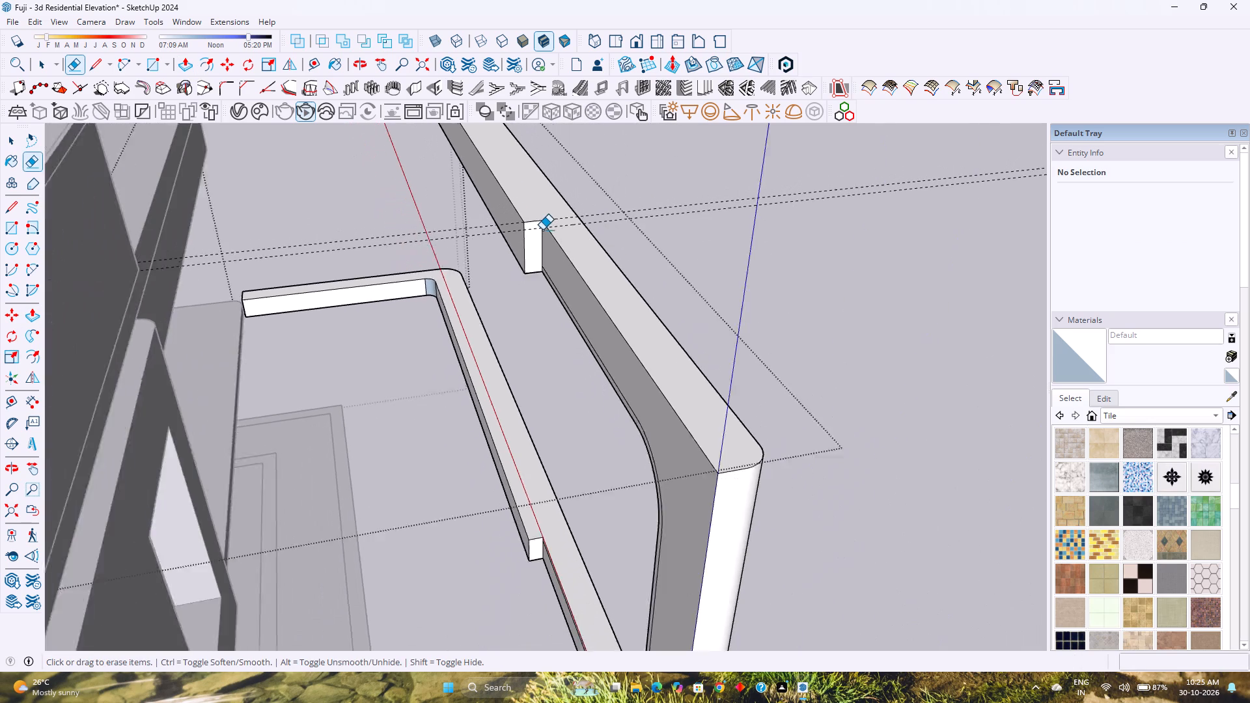
scroll(542, 230, "down", 1)
key("p")
left_click(643, 407)
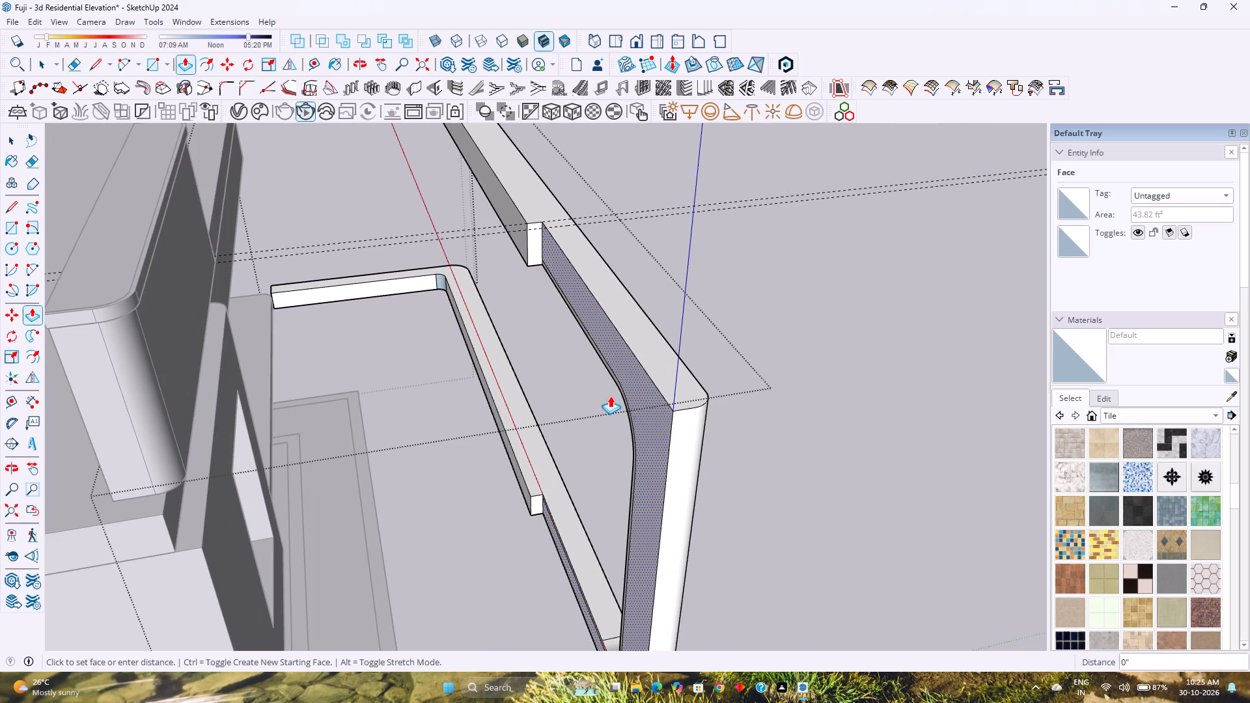
left_click(525, 233)
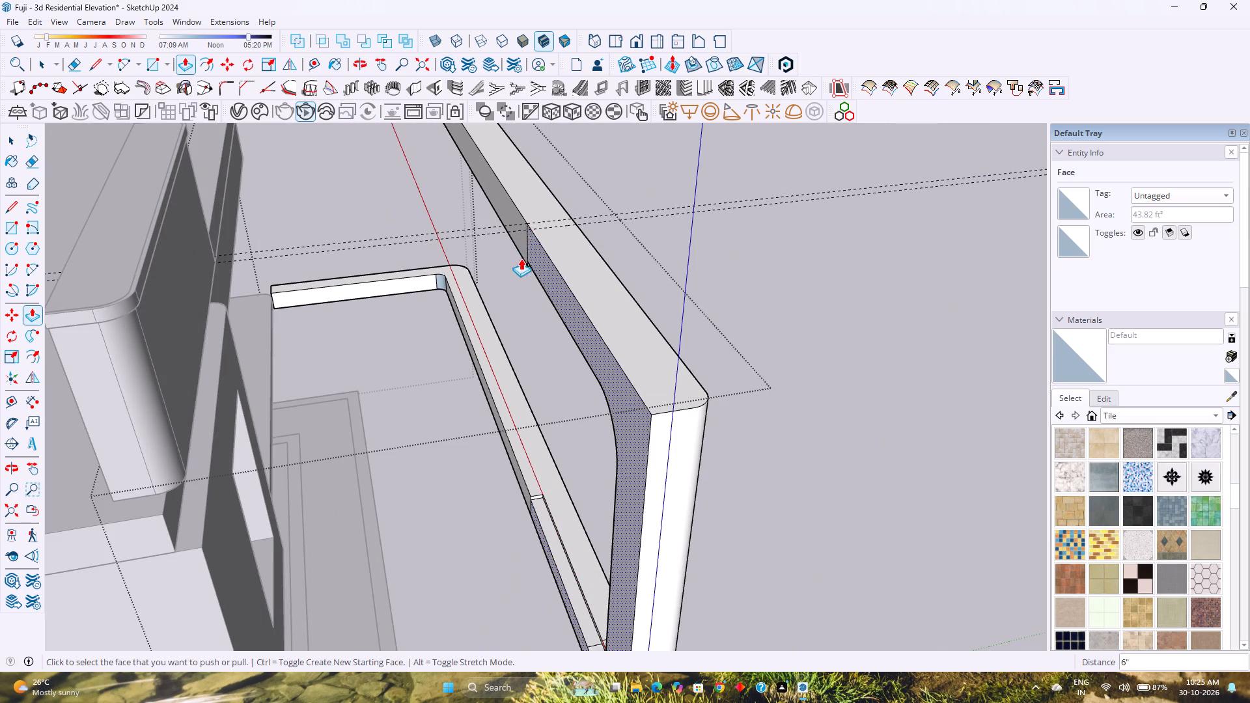
Erase the leftover vertical seam edges where the extended face meets the upper and lower bars of the frame.
scroll(517, 275, "up", 1)
middle_click_drag(517, 275, 558, 284)
middle_click(558, 284)
key("e")
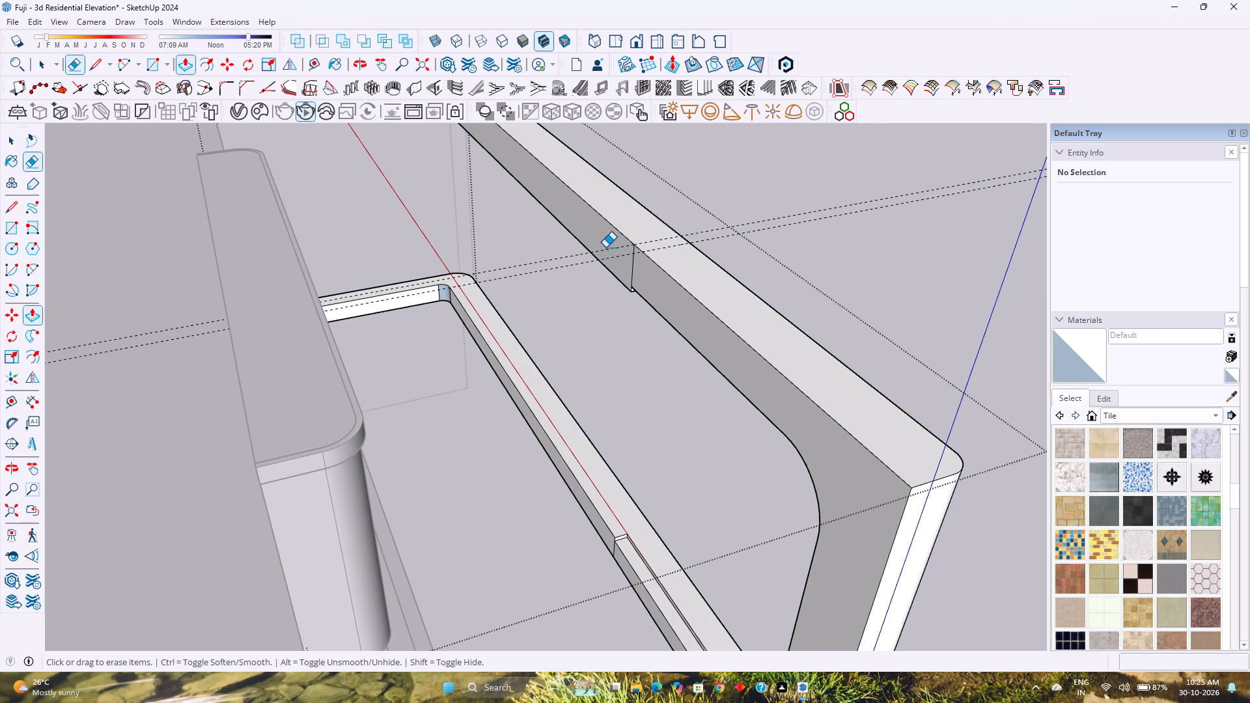
left_click(633, 264)
scroll(638, 342, "down", 3)
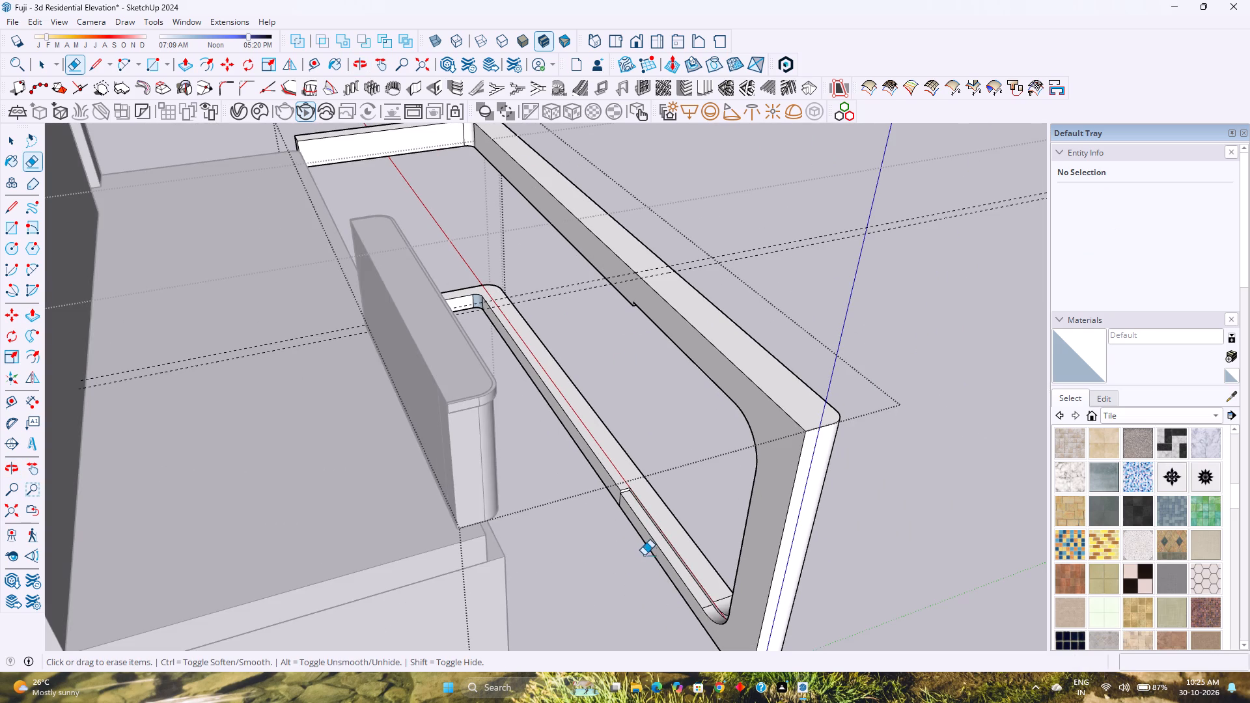
scroll(655, 573, "up", 12)
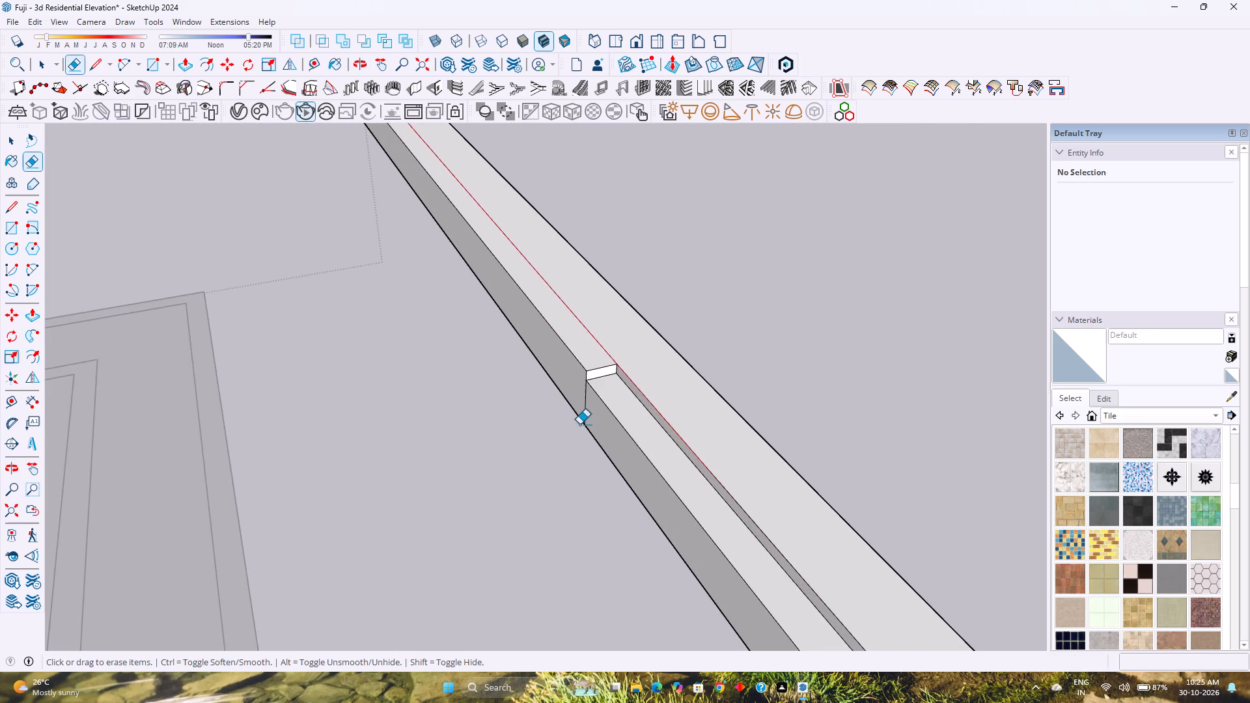
scroll(577, 415, "up", 2)
left_click(587, 399)
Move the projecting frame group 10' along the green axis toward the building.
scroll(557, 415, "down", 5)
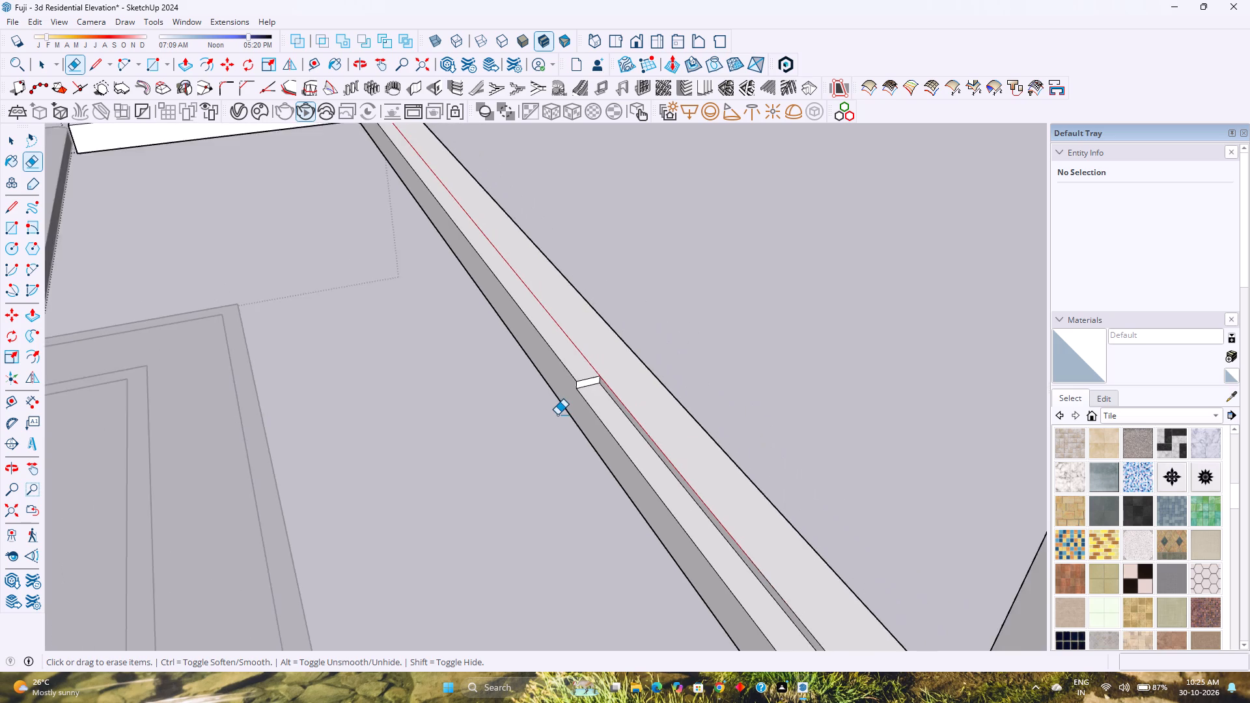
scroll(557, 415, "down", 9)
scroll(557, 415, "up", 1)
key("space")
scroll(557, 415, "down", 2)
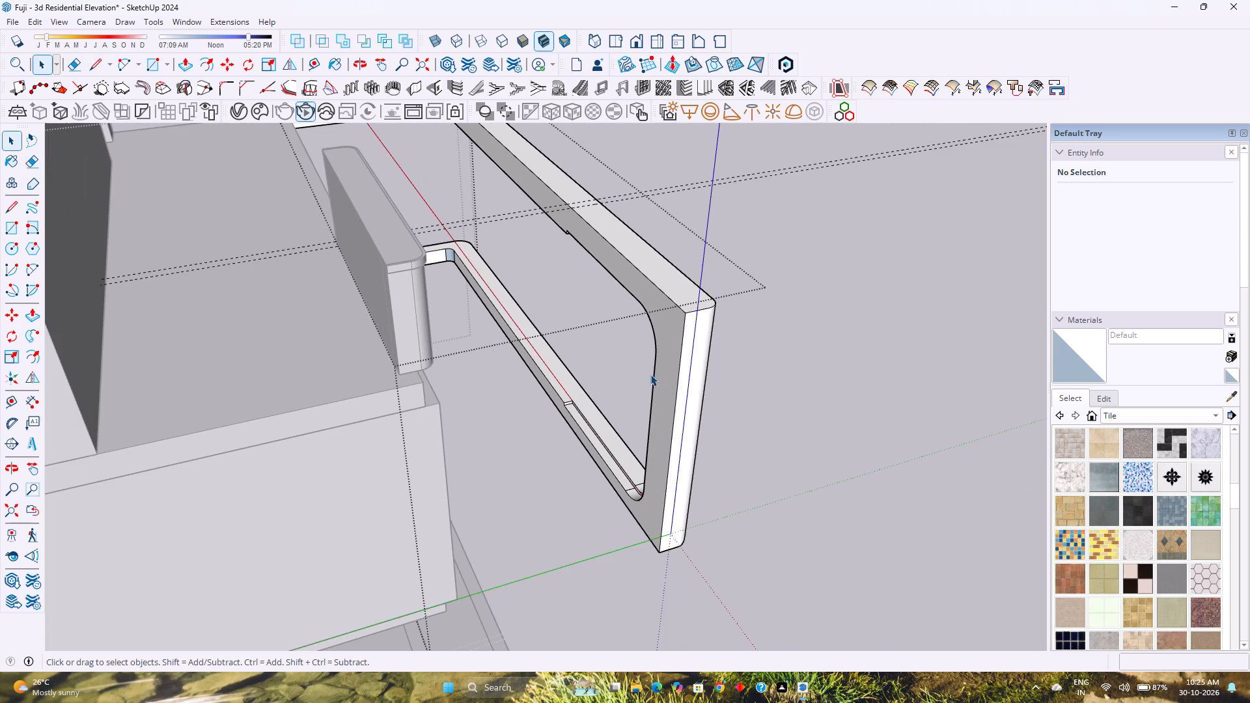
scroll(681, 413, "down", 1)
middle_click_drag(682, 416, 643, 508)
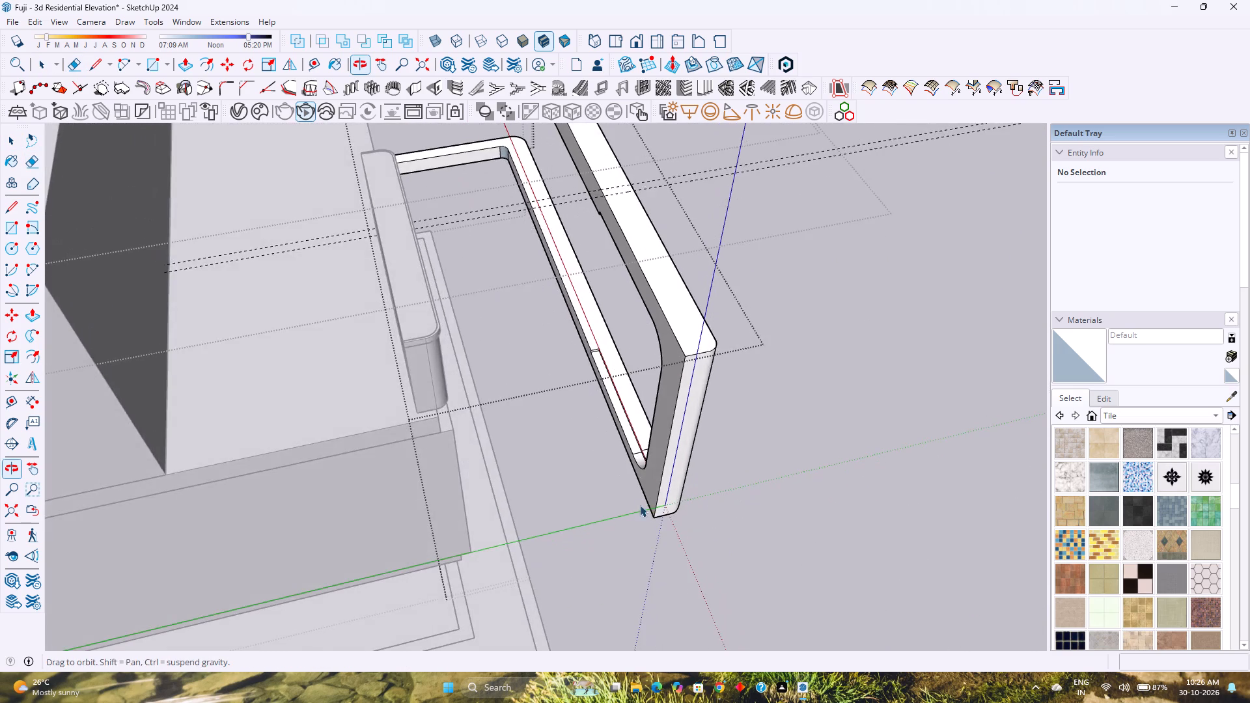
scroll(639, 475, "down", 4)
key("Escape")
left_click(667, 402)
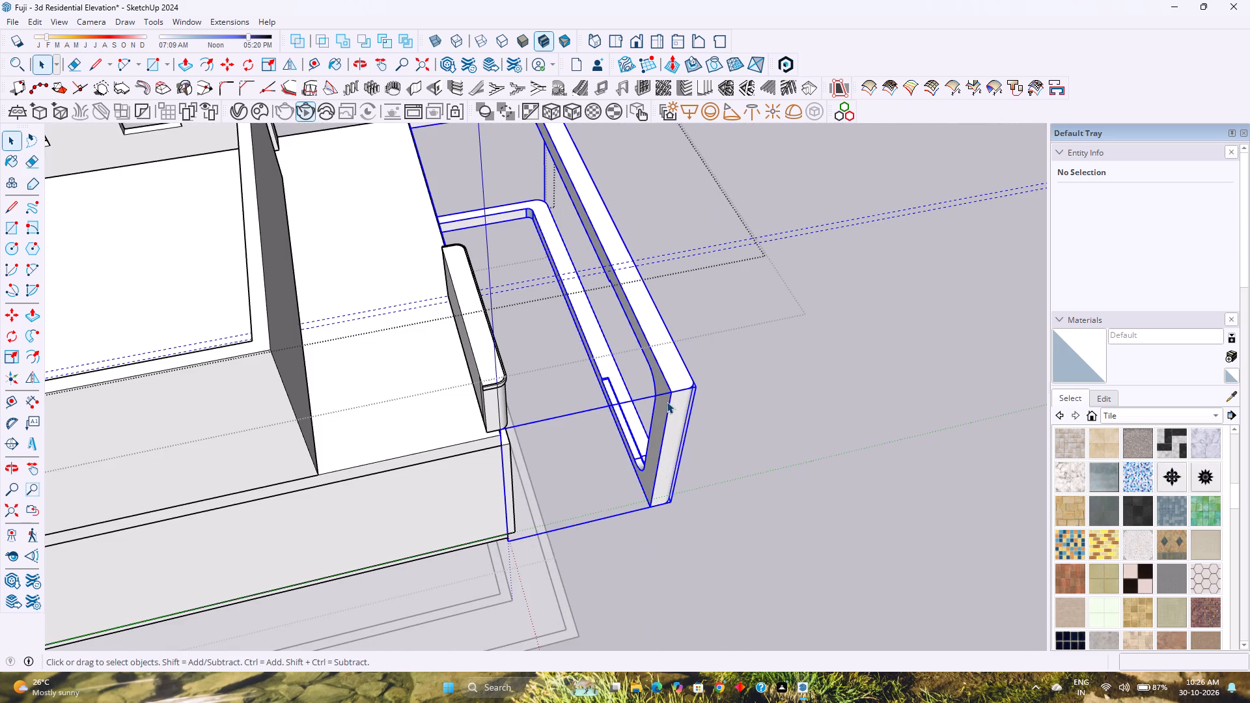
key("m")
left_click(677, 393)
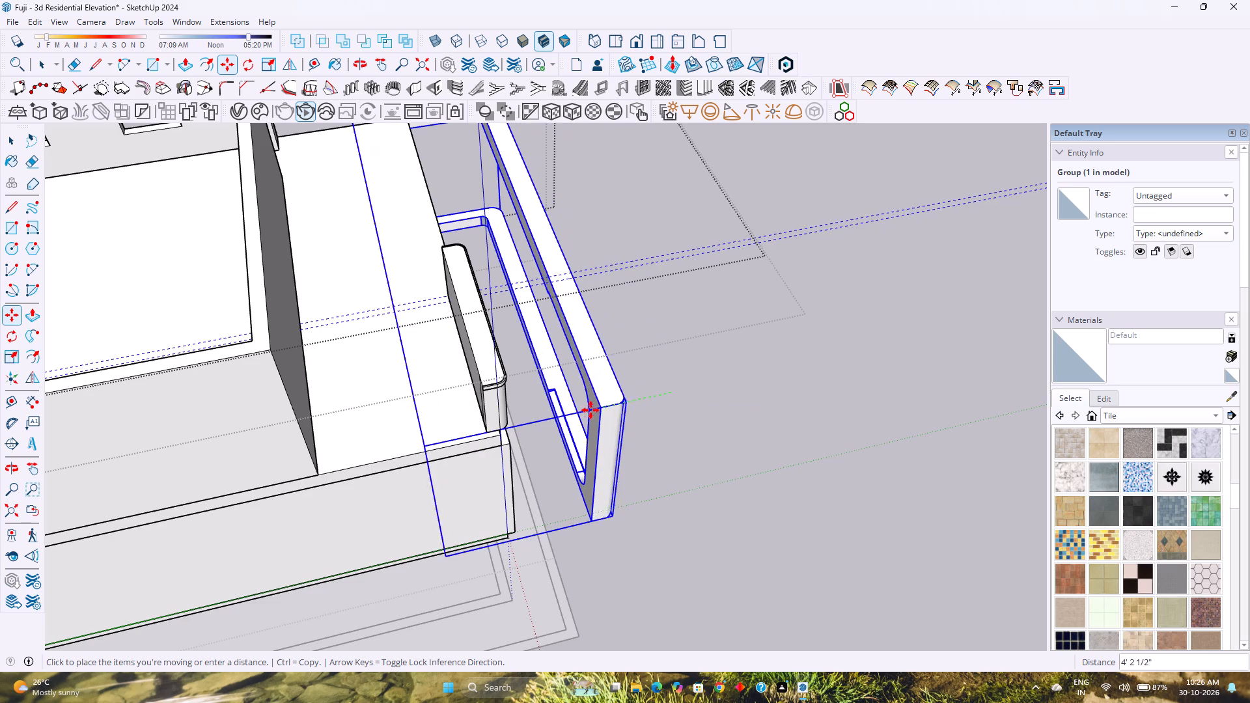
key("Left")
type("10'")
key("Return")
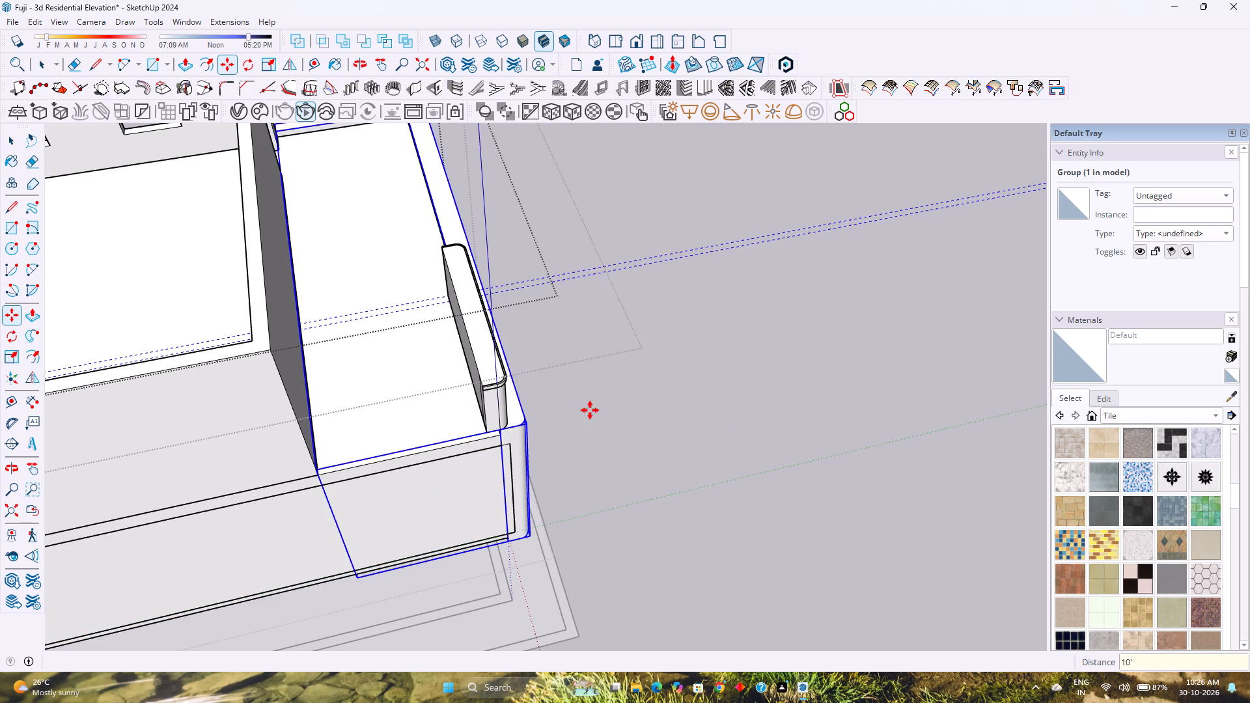
Examine the frame's fit against the building from above and below, especially around the rounded wall end and the opening.
middle_click_drag(589, 410, 464, 399)
key("space")
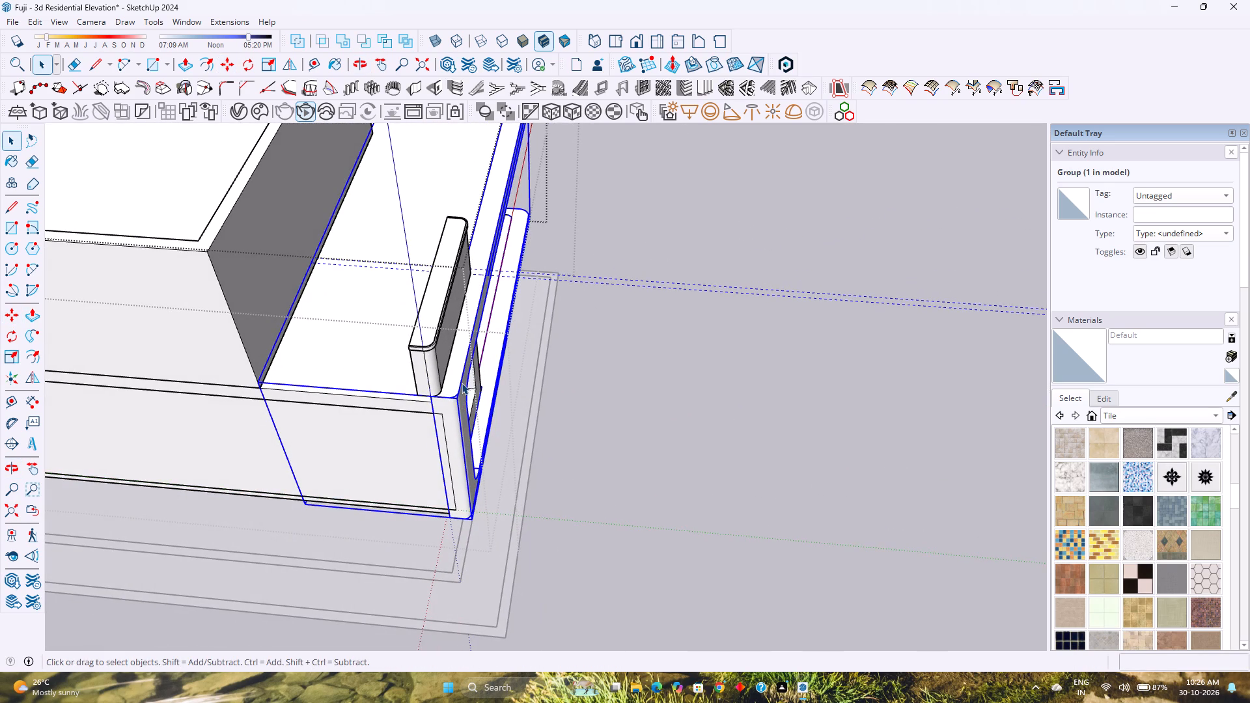
key("Escape")
middle_click_drag(480, 394, 572, 502, "shift")
middle_click_drag(576, 506, 432, 460)
middle_click(428, 458)
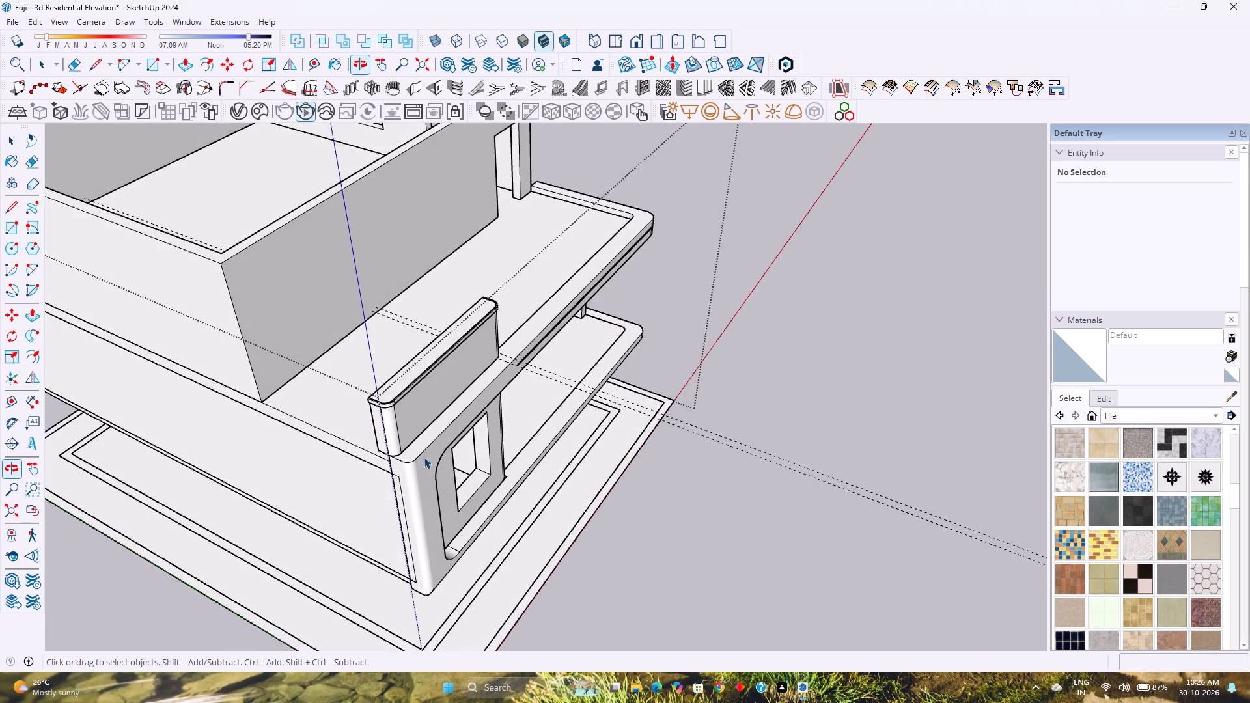
scroll(423, 457, "up", 5)
middle_click_drag(423, 456, 473, 441)
scroll(473, 441, "up", 1)
middle_click_drag(479, 445, 309, 446)
middle_click(309, 446)
middle_click_drag(347, 454, 450, 519, "shift")
middle_click_drag(549, 536, 294, 509)
scroll(374, 544, "up", 4)
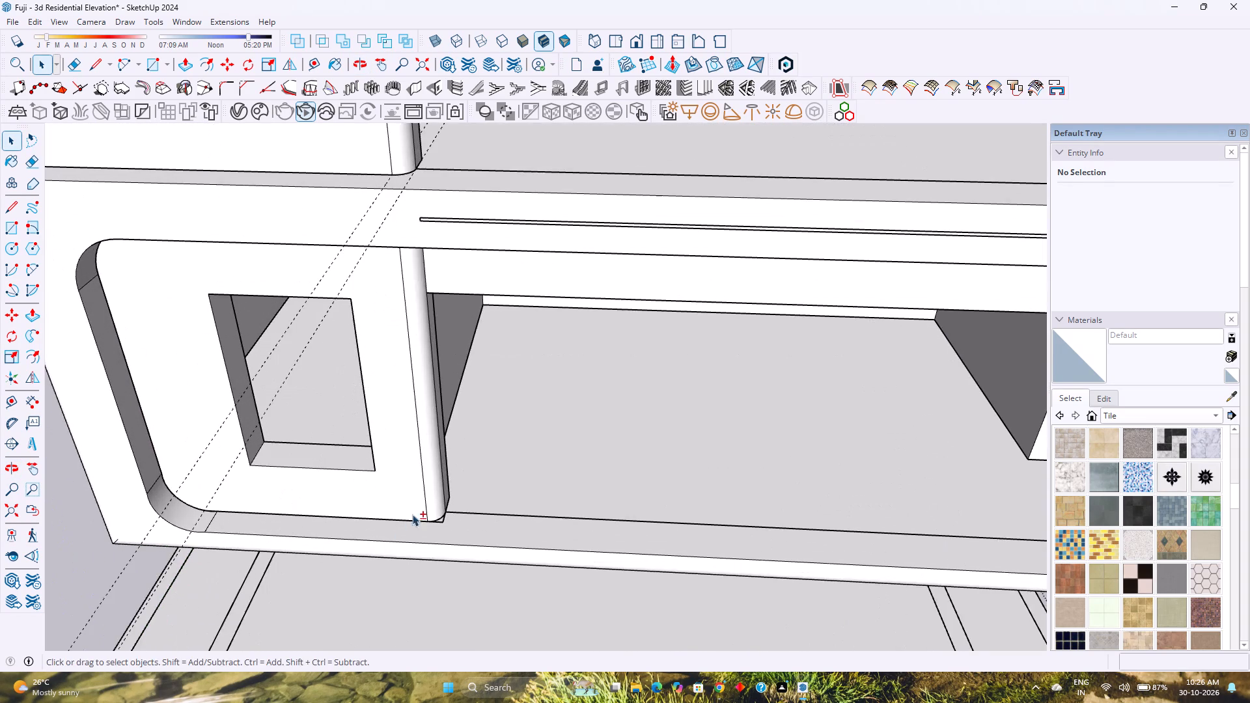
middle_click_drag(412, 514, 419, 583, "shift")
middle_click_drag(411, 568, 411, 437)
middle_click_drag(437, 427, 456, 531, "shift")
middle_click_drag(446, 535, 444, 404)
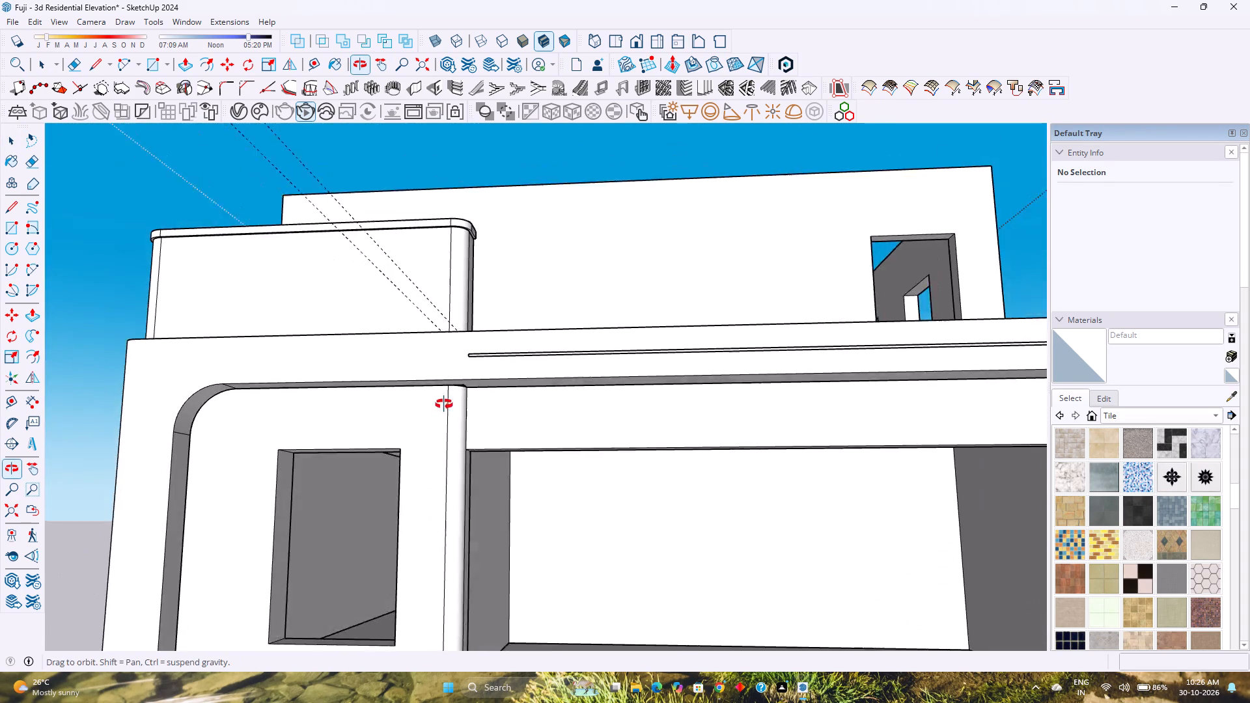
middle_click_drag(444, 404, 448, 400)
middle_click(449, 399)
scroll(457, 407, "up", 4)
middle_click_drag(454, 398, 515, 306)
scroll(461, 401, "up", 5)
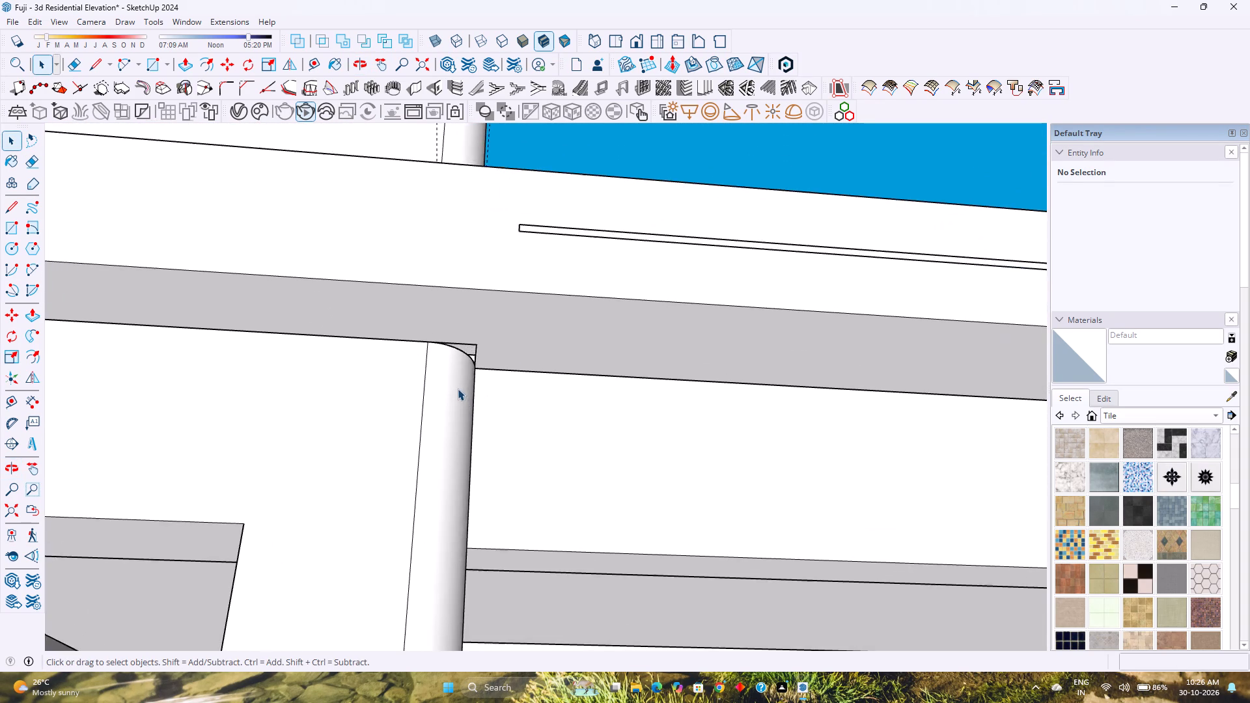
scroll(458, 389, "up", 3)
middle_click_drag(458, 389, 674, 365)
scroll(530, 346, "down", 4)
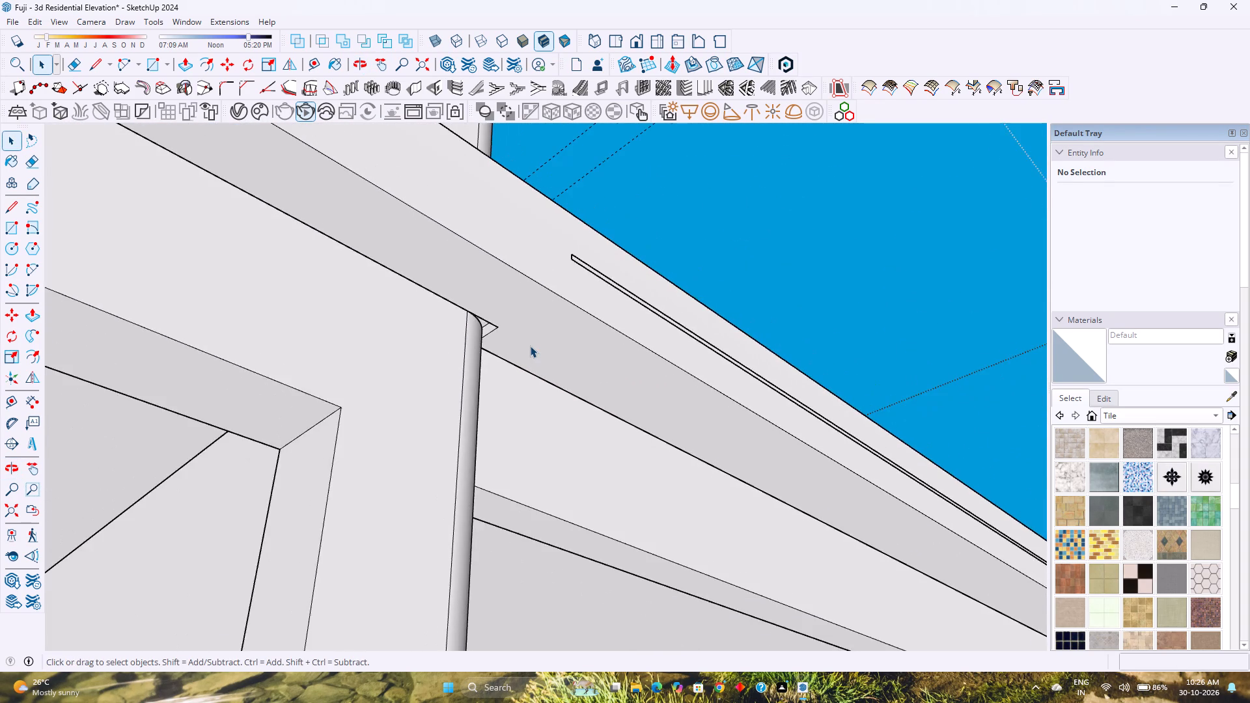
scroll(530, 346, "down", 2)
middle_click_drag(530, 346, 661, 361)
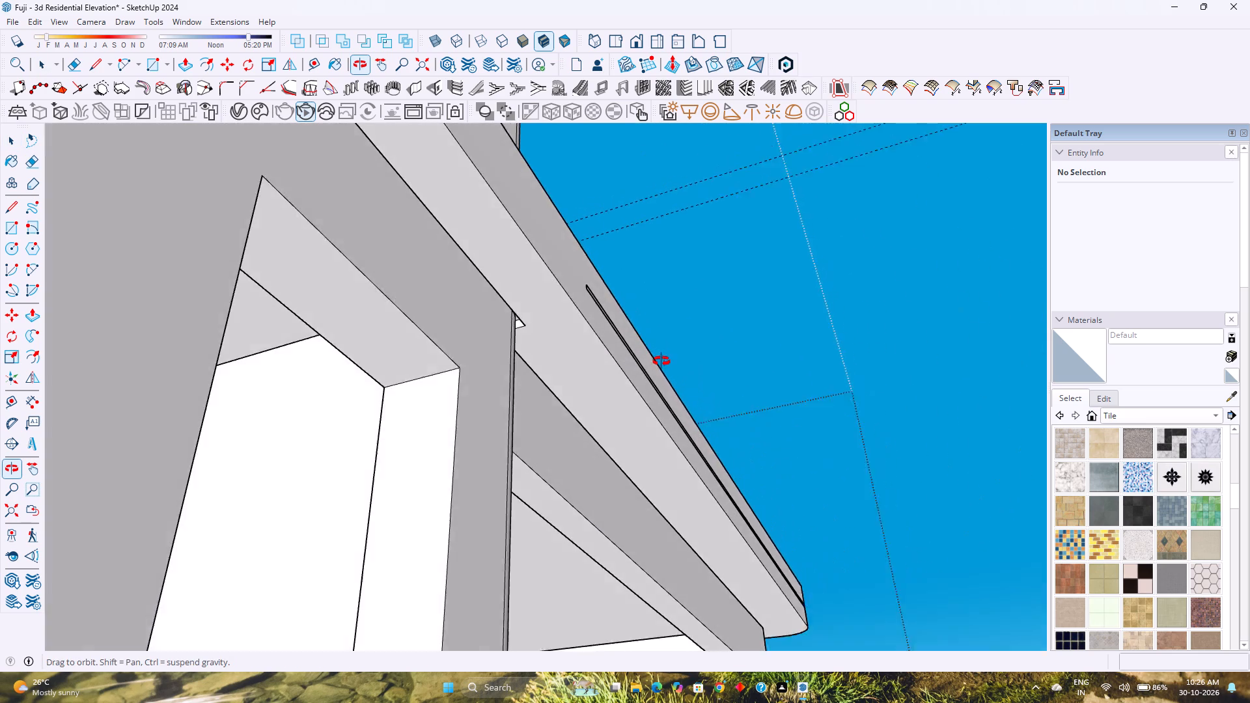
middle_click_drag(661, 361, 650, 465)
middle_click(650, 466)
scroll(643, 459, "down", 8)
middle_click_drag(551, 386, 617, 534)
middle_click(617, 534)
middle_click_drag(613, 534, 583, 410, "shift")
middle_click(583, 410, "shift")
scroll(592, 402, "down", 3)
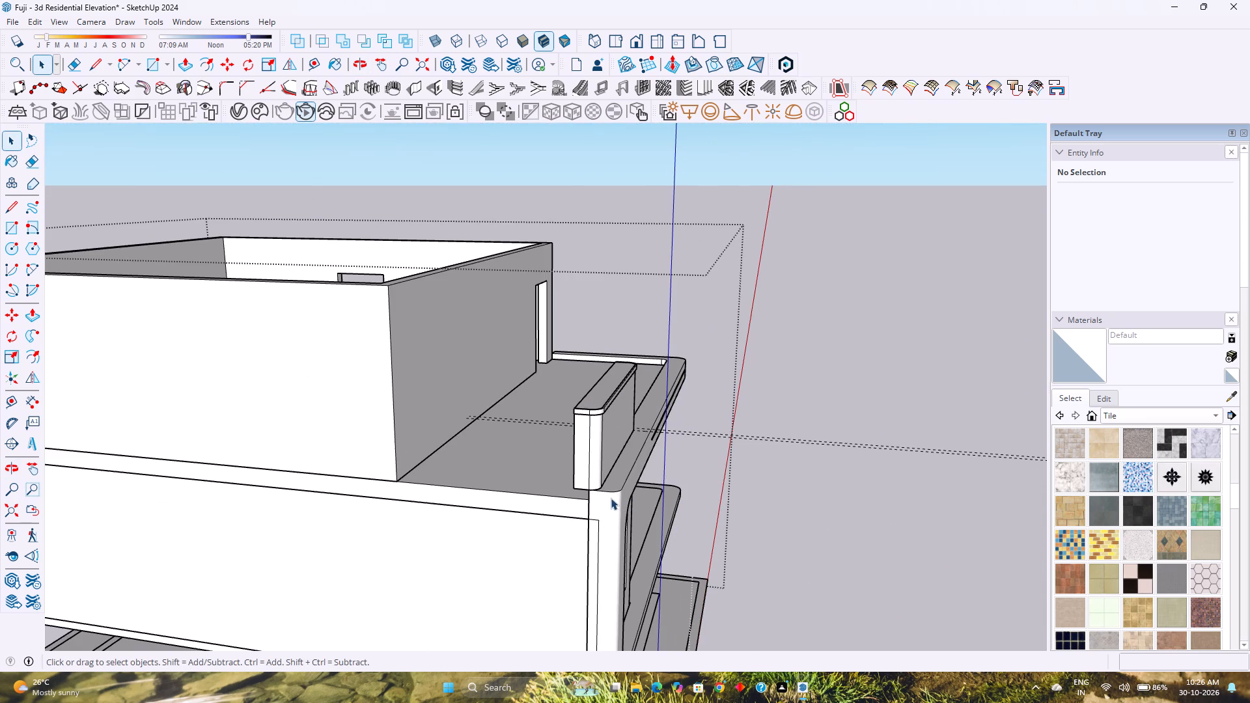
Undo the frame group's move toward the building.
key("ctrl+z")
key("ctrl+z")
Reverse the curved face at the inner rounded corner of the frame's lower bar, inside the frame group.
middle_click_drag(709, 497, 727, 511)
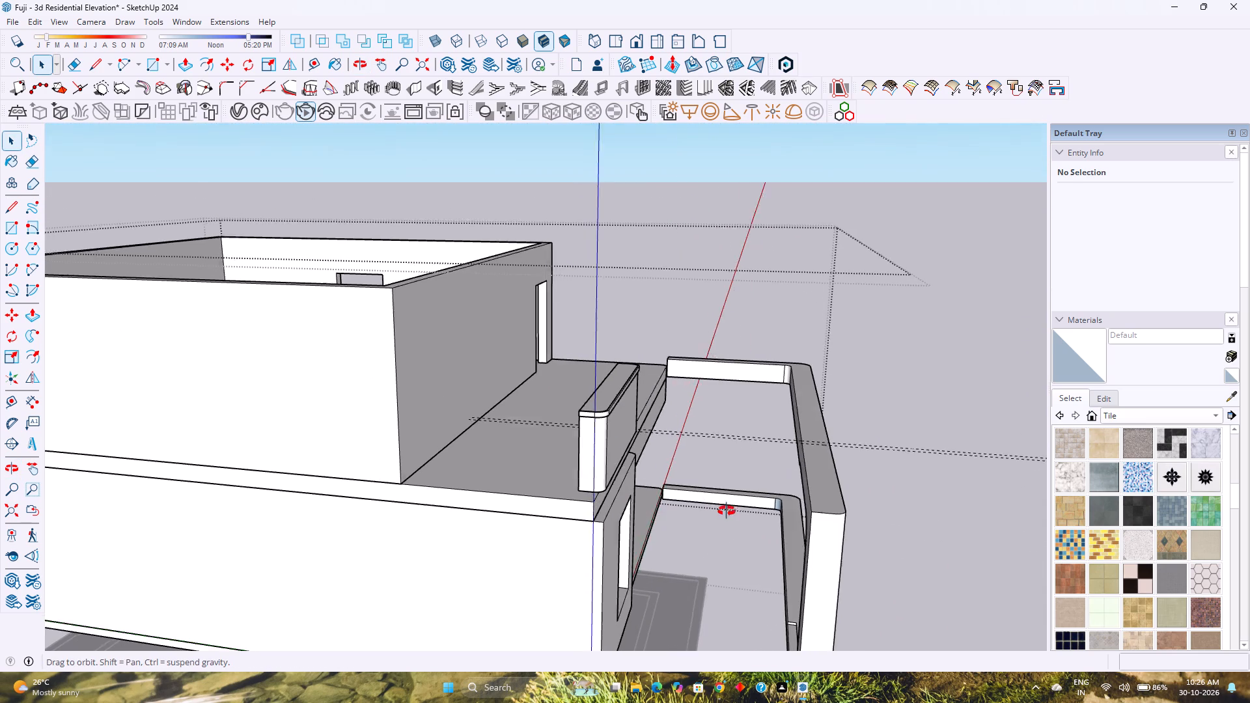
middle_click_drag(727, 511, 792, 546)
middle_click_drag(832, 547, 783, 459, "shift")
middle_click_drag(789, 366, 792, 339)
scroll(789, 366, "up", 1)
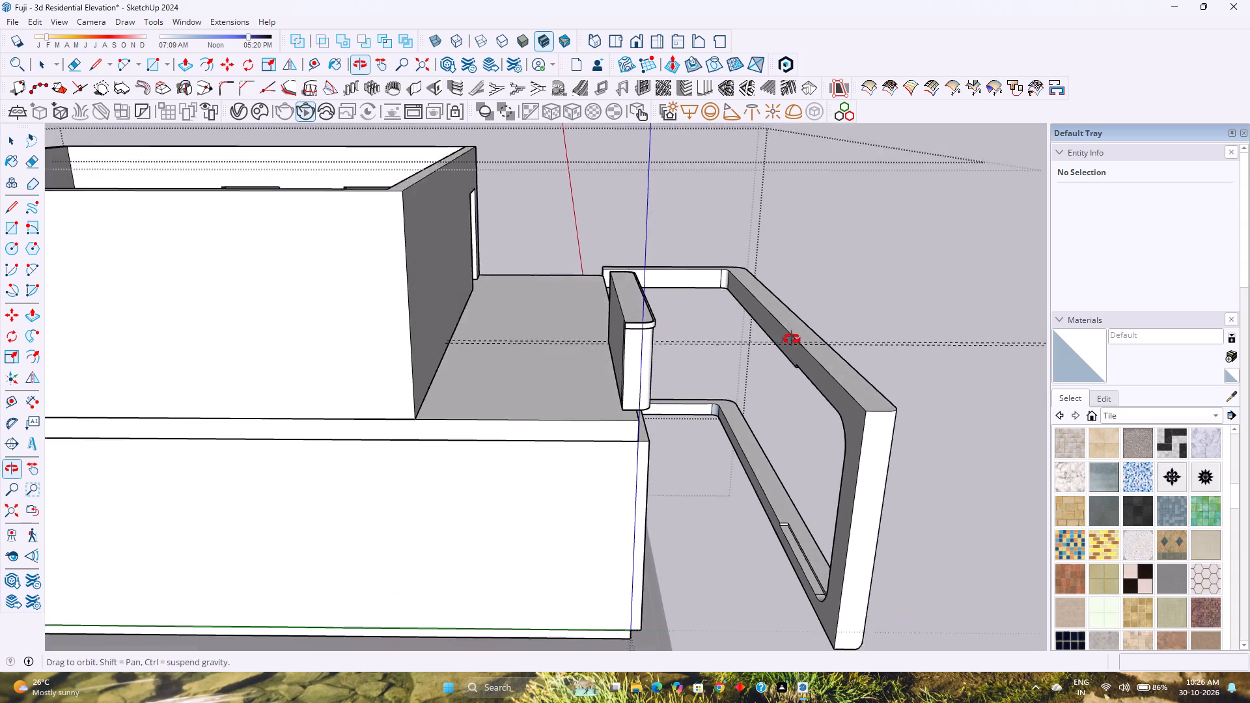
middle_click_drag(792, 339, 794, 335)
middle_click(794, 335)
scroll(824, 518, "up", 12)
middle_click_drag(792, 528, 792, 528)
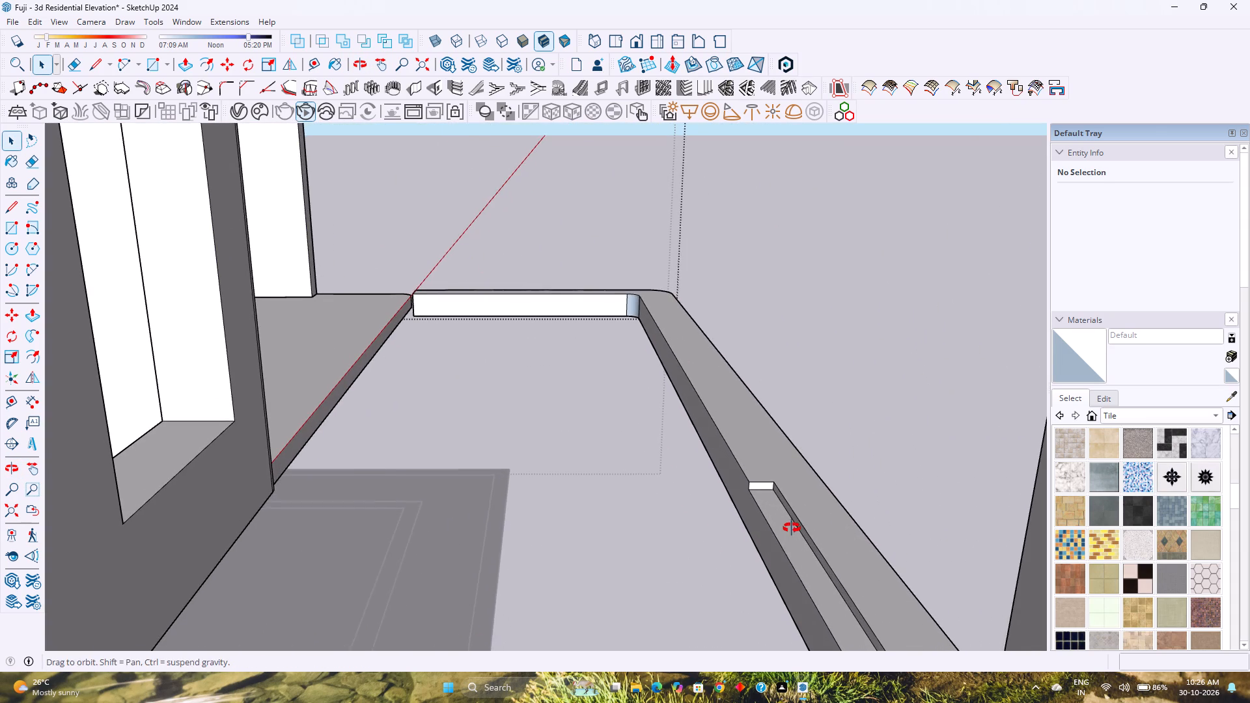
middle_click_drag(792, 528, 786, 555)
middle_click(786, 555)
scroll(628, 268, "up", 11)
double_click(656, 258)
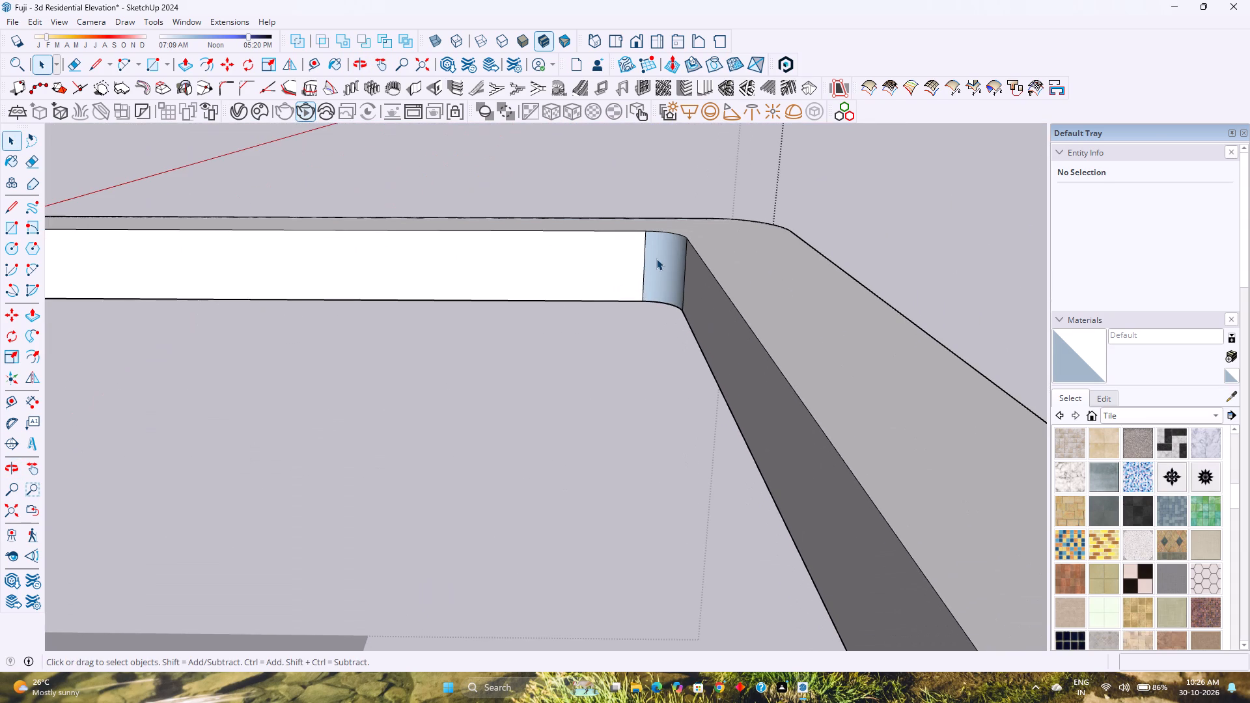
left_click(660, 262)
right_click(660, 262)
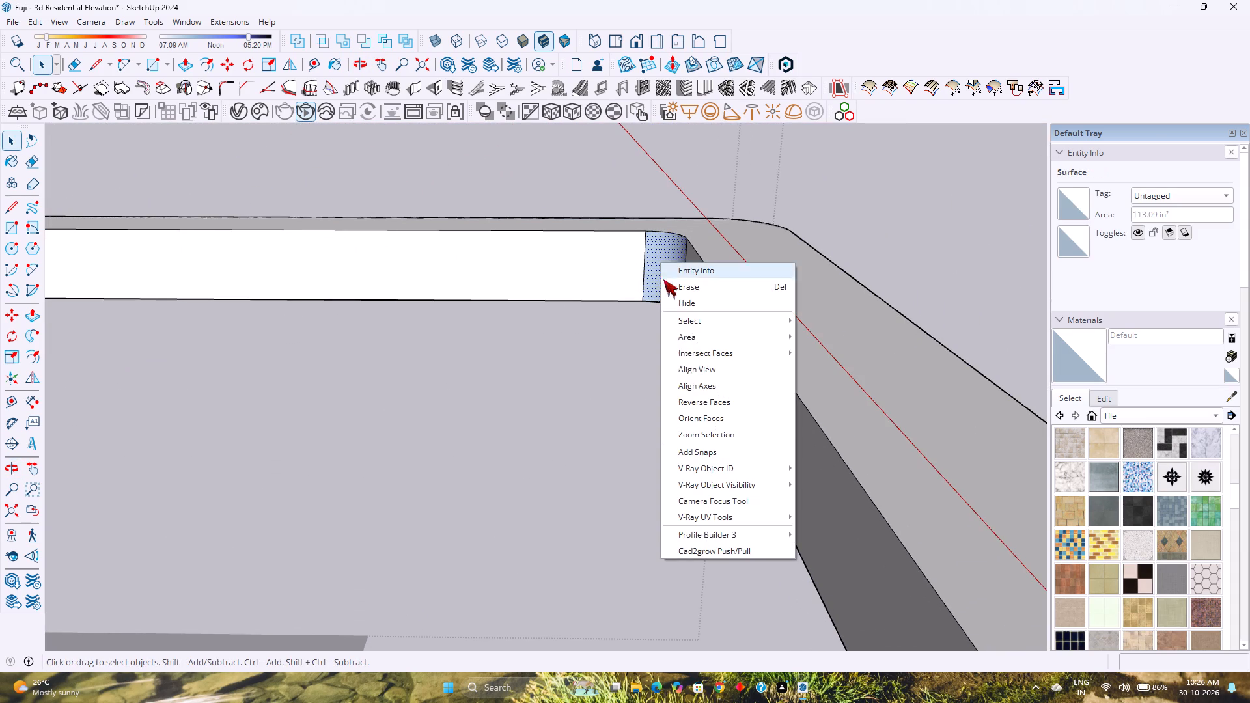
left_click(717, 404)
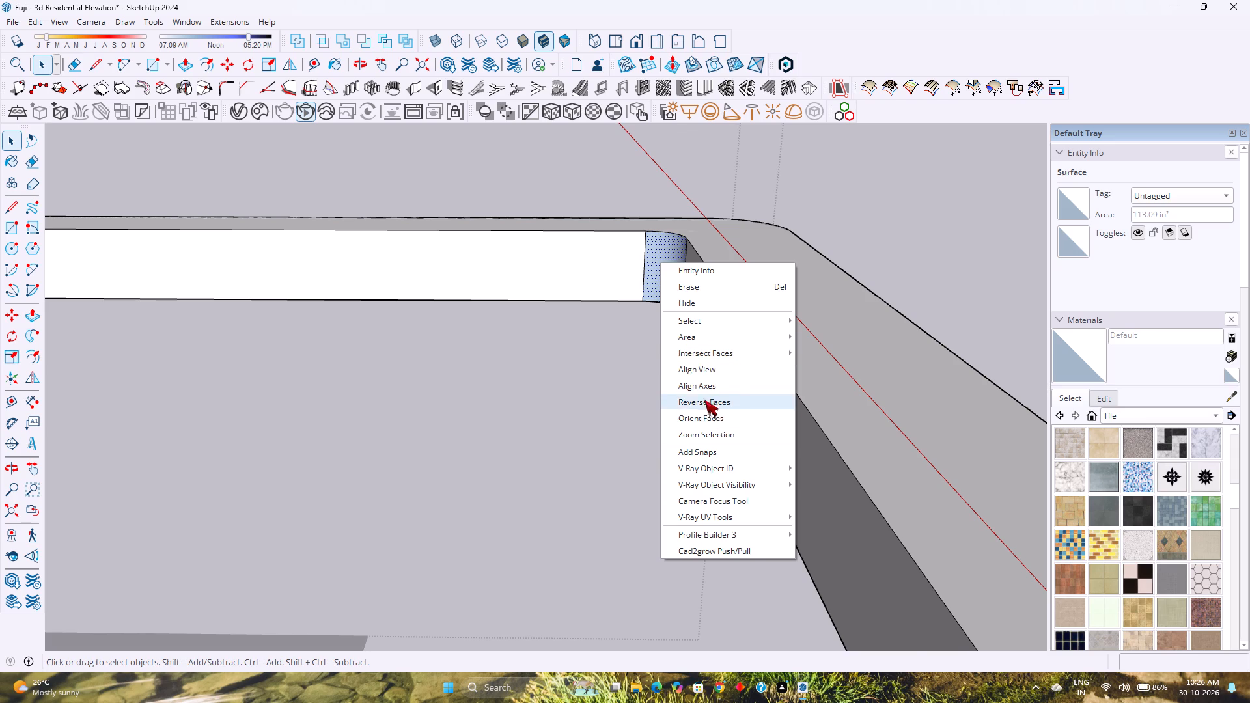
Place a guide line 6 inches from the end edge of the recessed strip on the frame's lower bar.
scroll(628, 398, "down", 20)
scroll(628, 398, "down", 1)
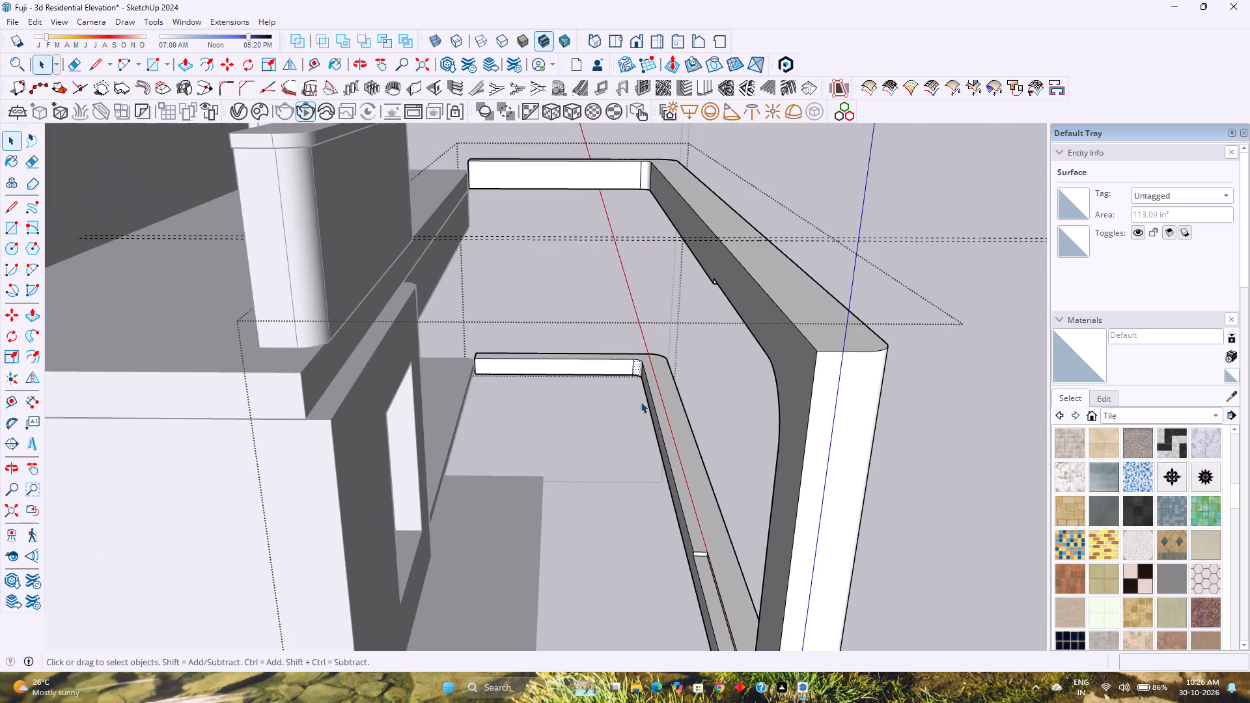
middle_click_drag(729, 472, 662, 381, "shift")
middle_click(661, 379, "shift")
scroll(658, 508, "up", 7)
middle_click_drag(630, 488, 694, 528)
middle_click(694, 528)
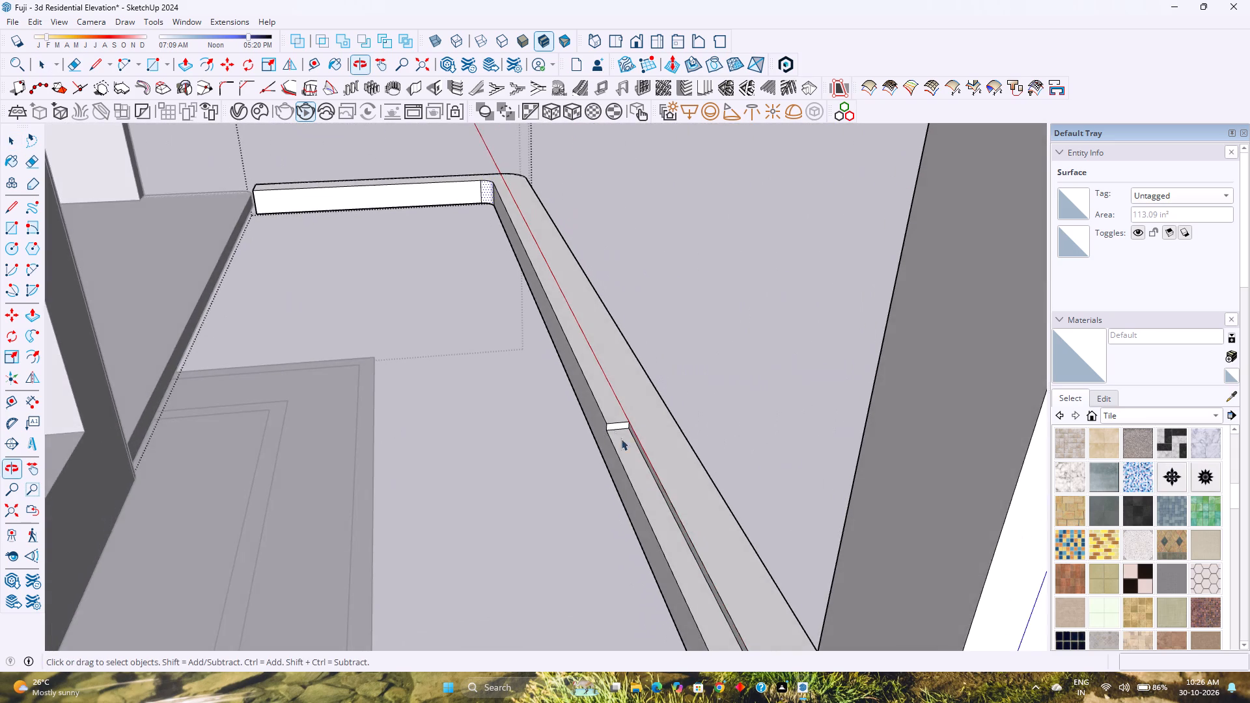
scroll(605, 421, "up", 11)
middle_click_drag(635, 435, 609, 552)
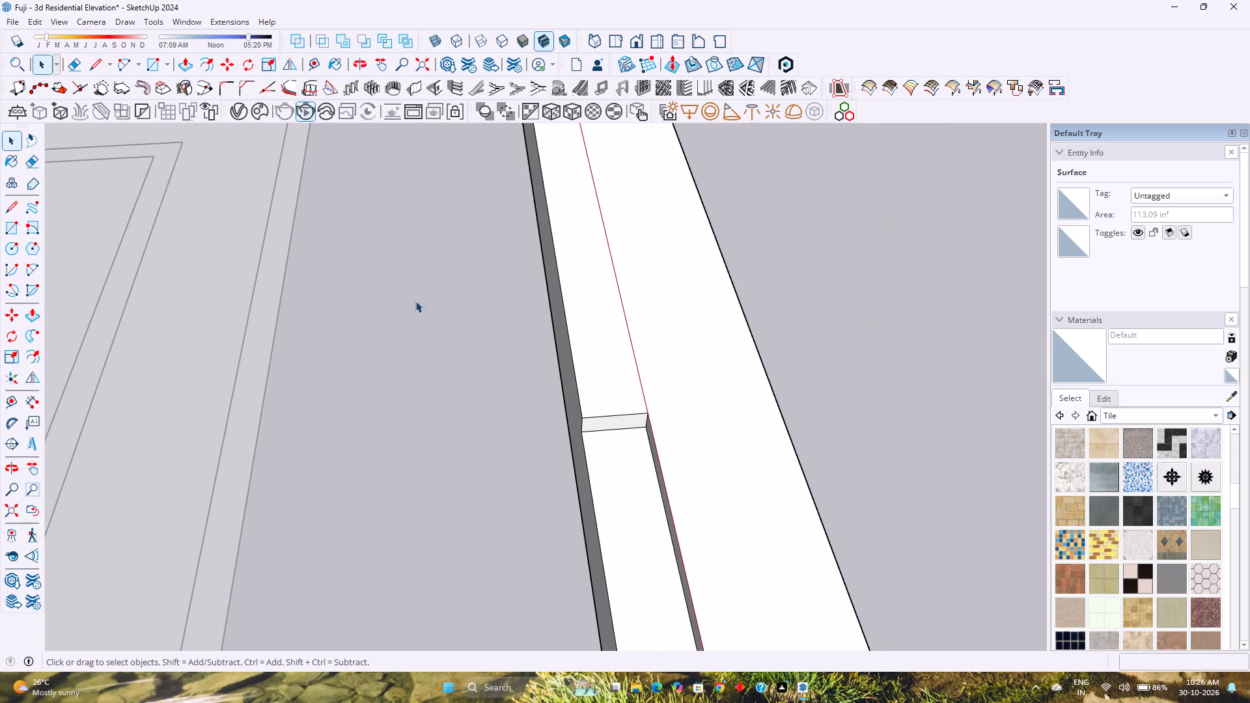
left_click(311, 62)
left_click(626, 418)
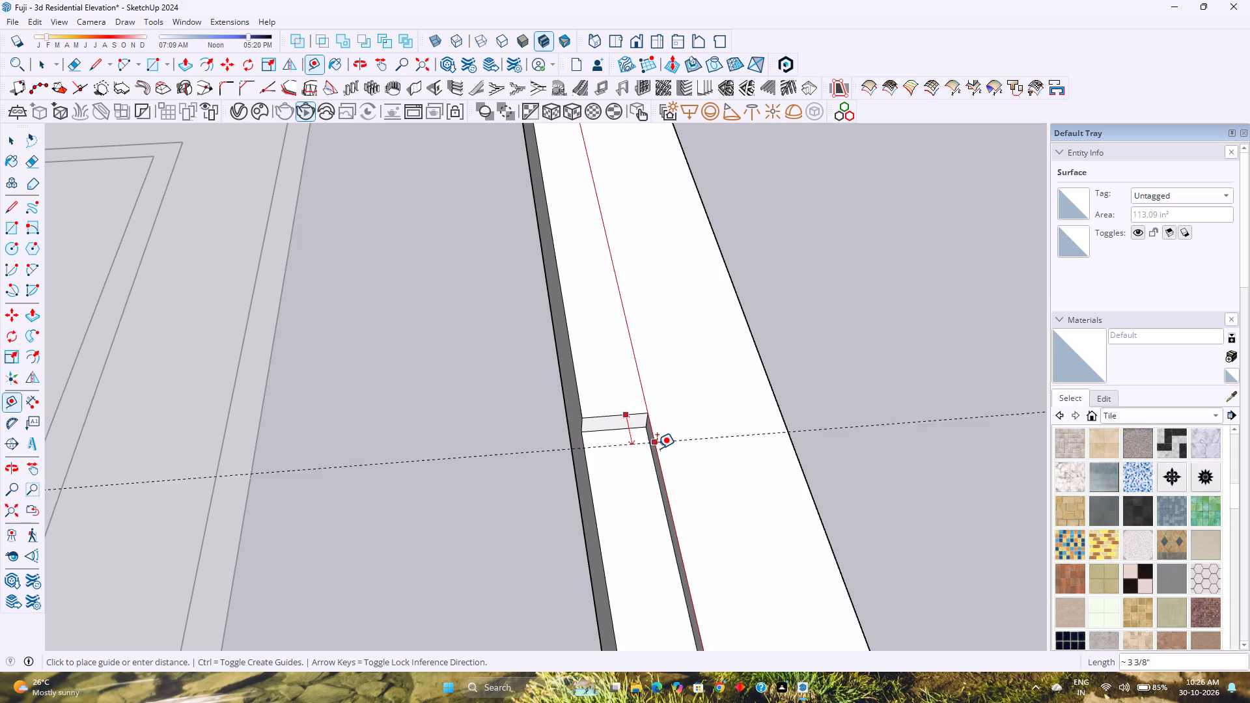
key("6")
key("Return")
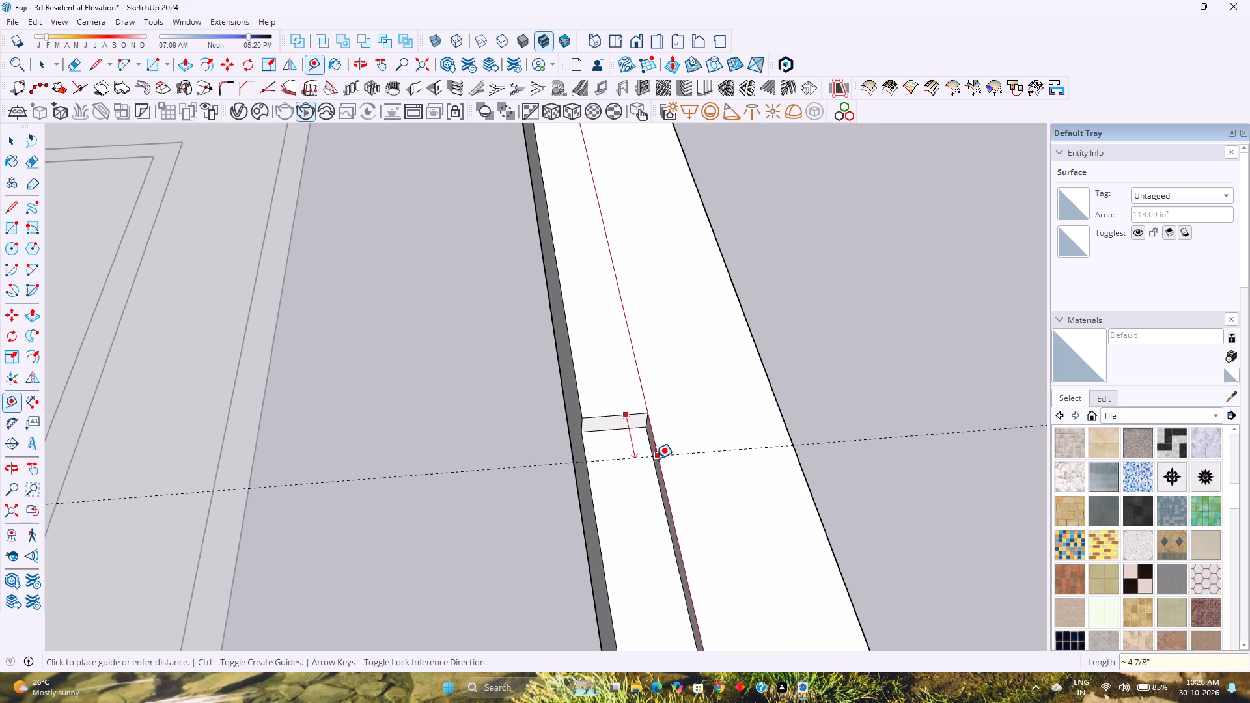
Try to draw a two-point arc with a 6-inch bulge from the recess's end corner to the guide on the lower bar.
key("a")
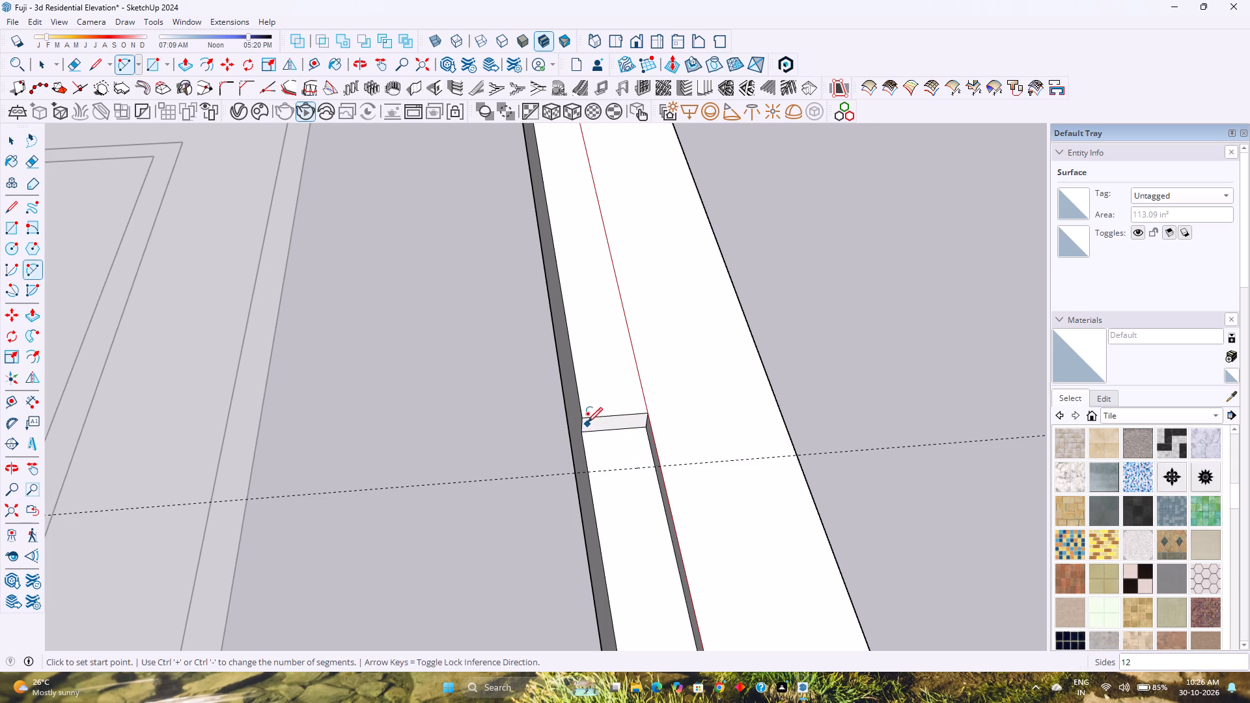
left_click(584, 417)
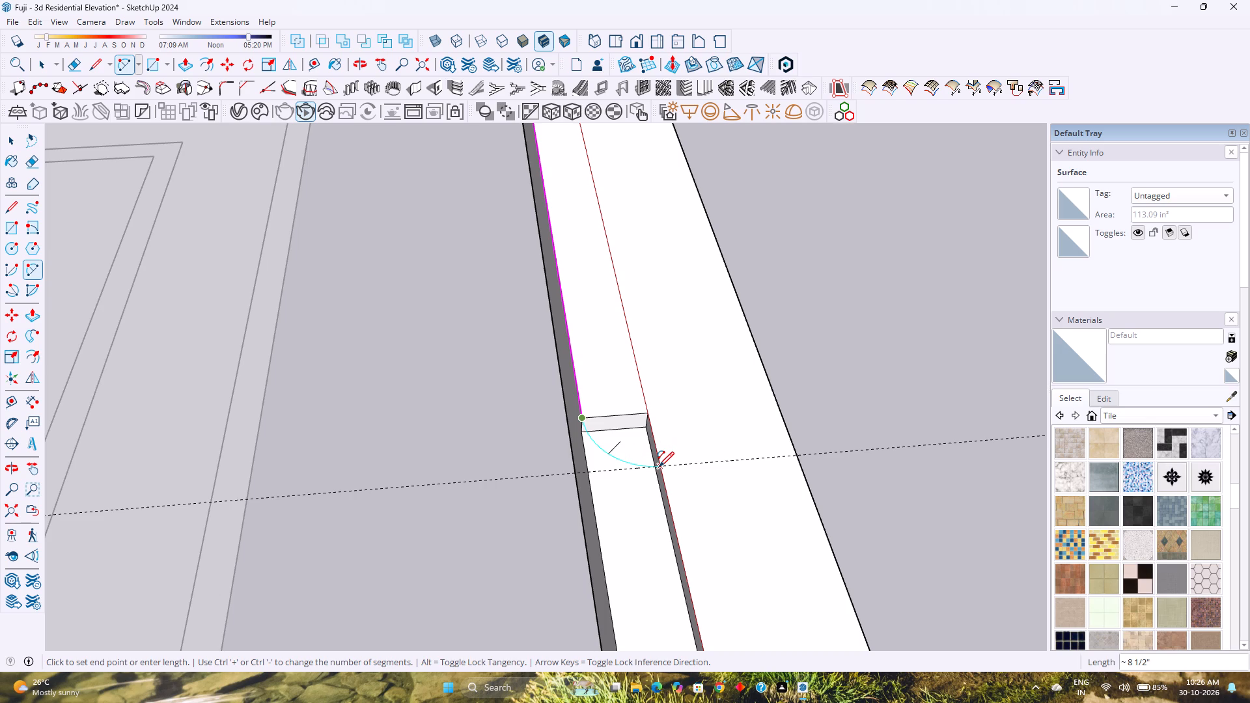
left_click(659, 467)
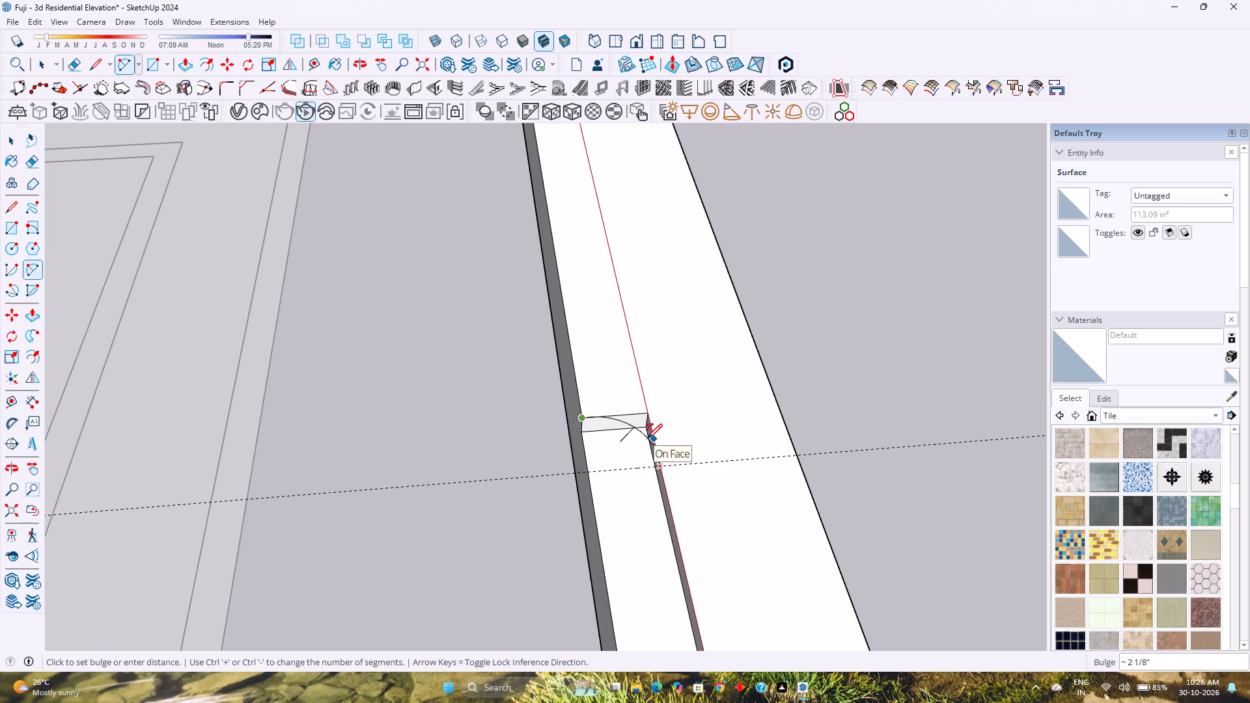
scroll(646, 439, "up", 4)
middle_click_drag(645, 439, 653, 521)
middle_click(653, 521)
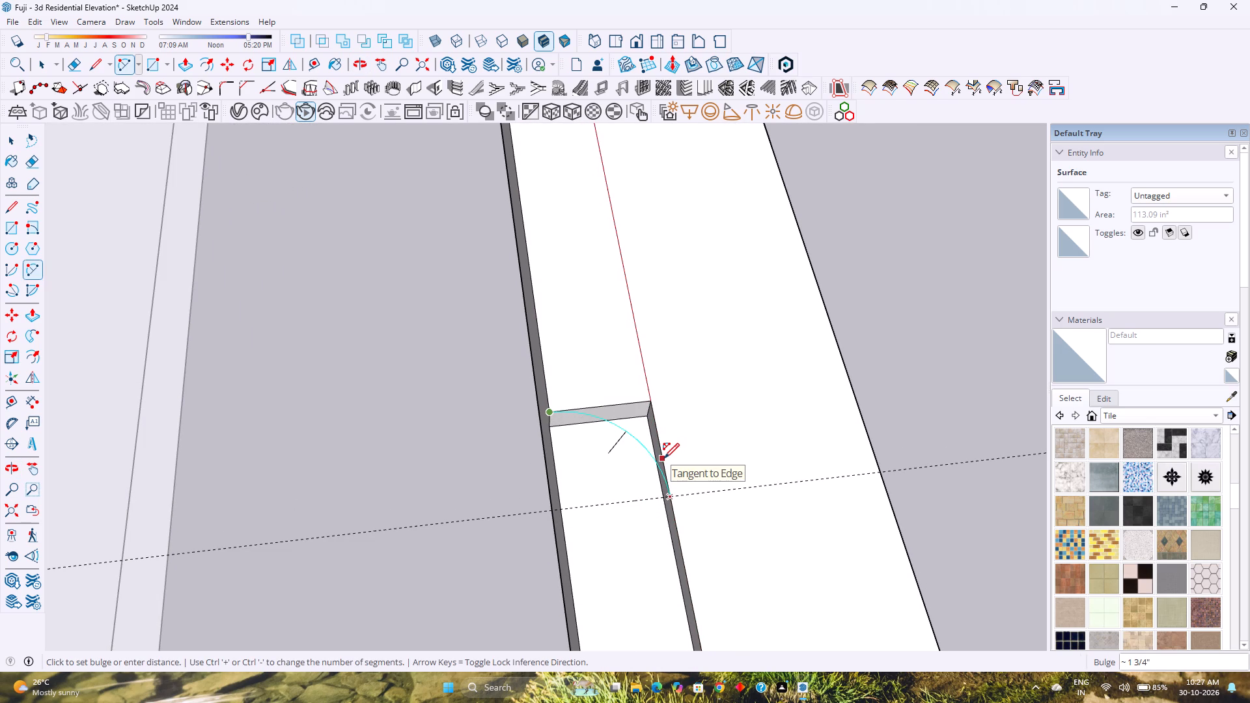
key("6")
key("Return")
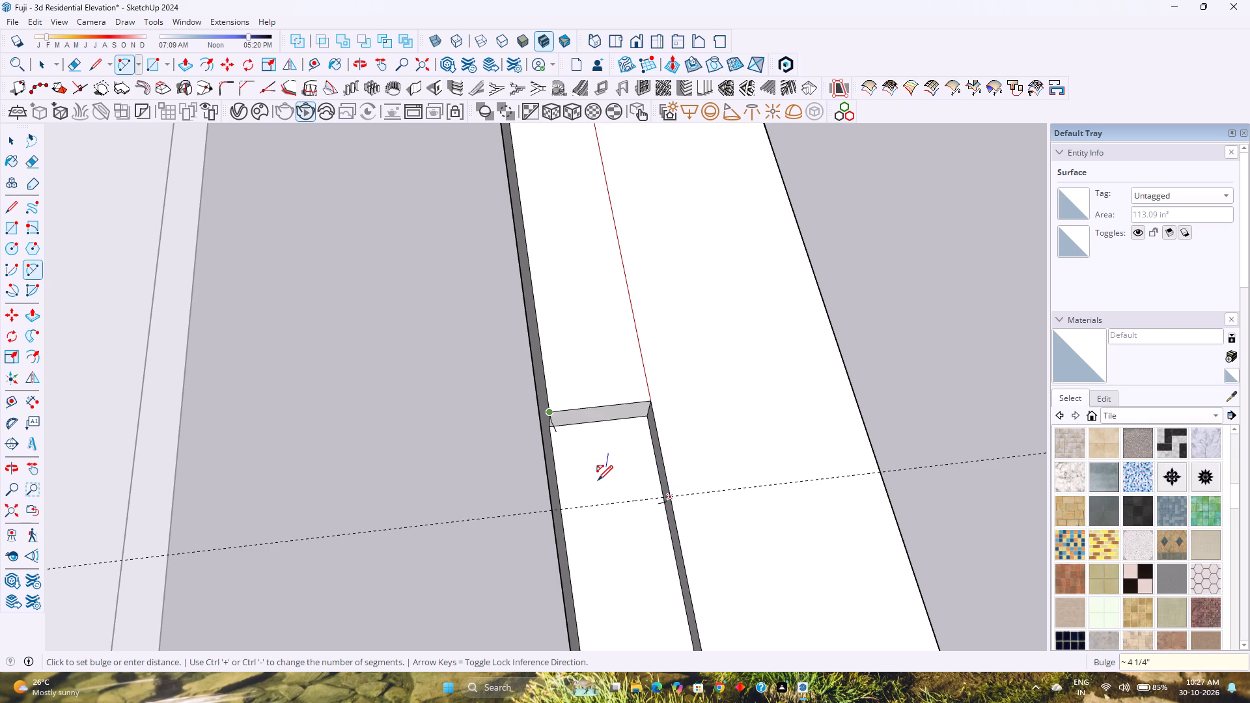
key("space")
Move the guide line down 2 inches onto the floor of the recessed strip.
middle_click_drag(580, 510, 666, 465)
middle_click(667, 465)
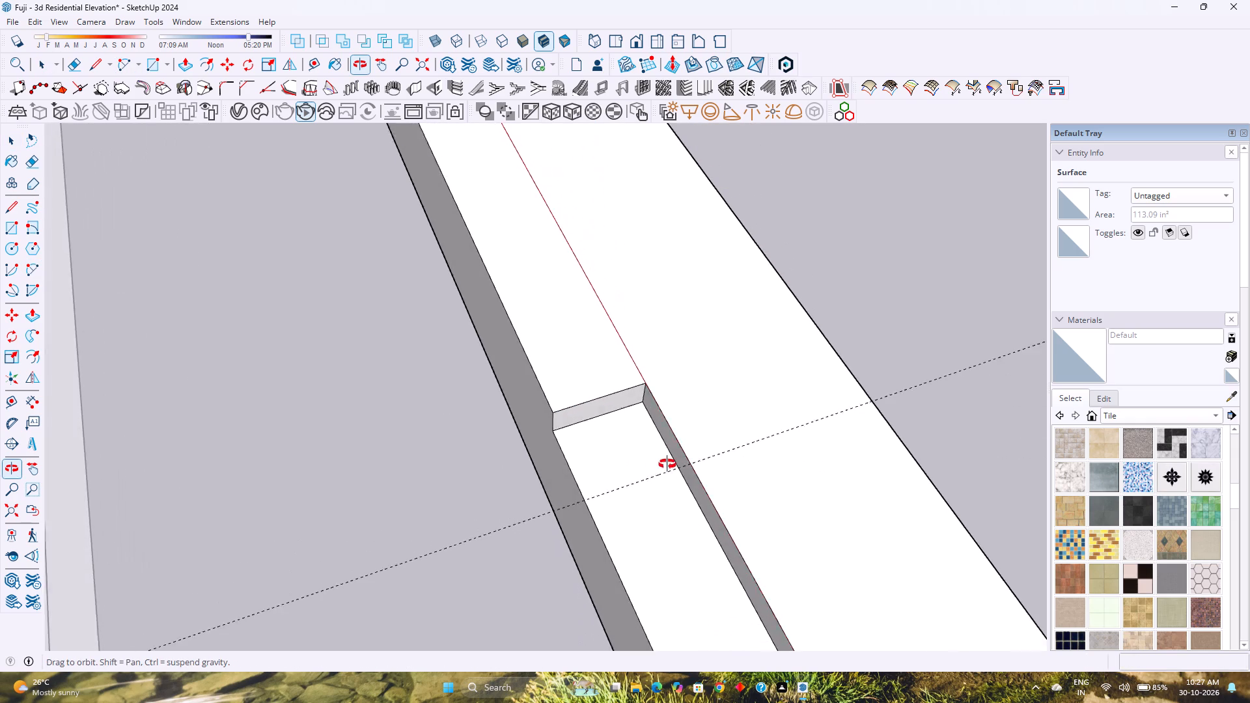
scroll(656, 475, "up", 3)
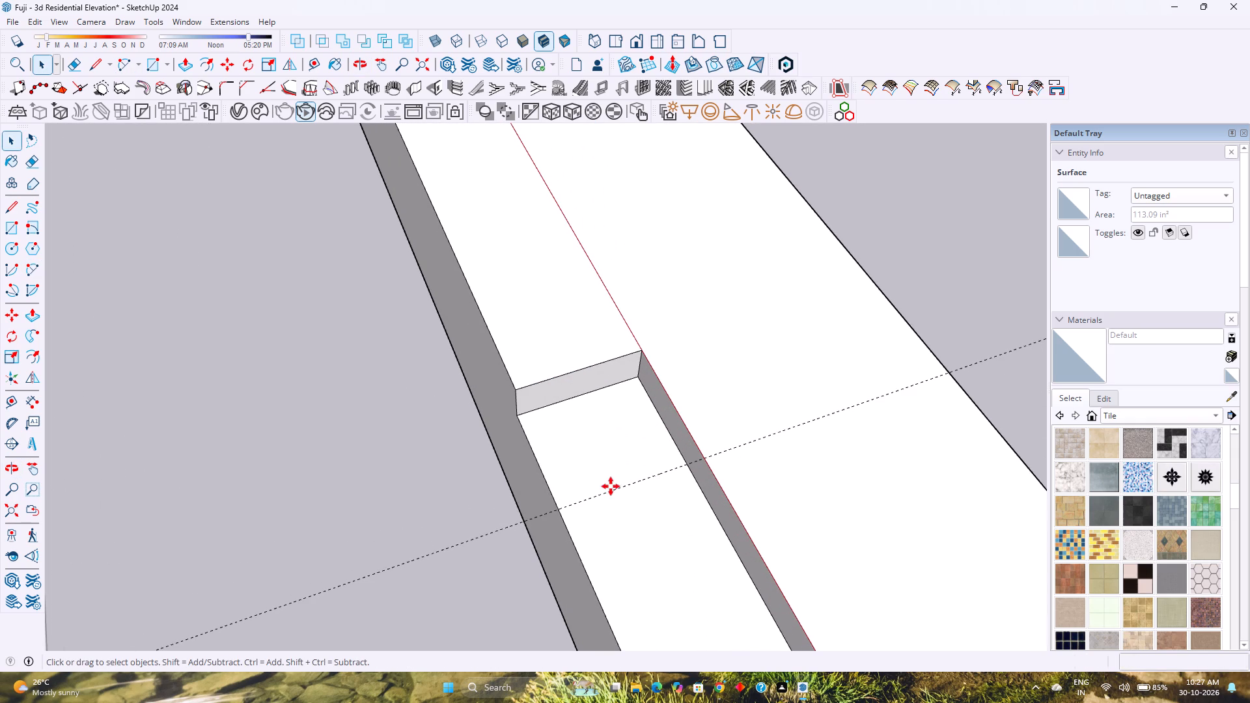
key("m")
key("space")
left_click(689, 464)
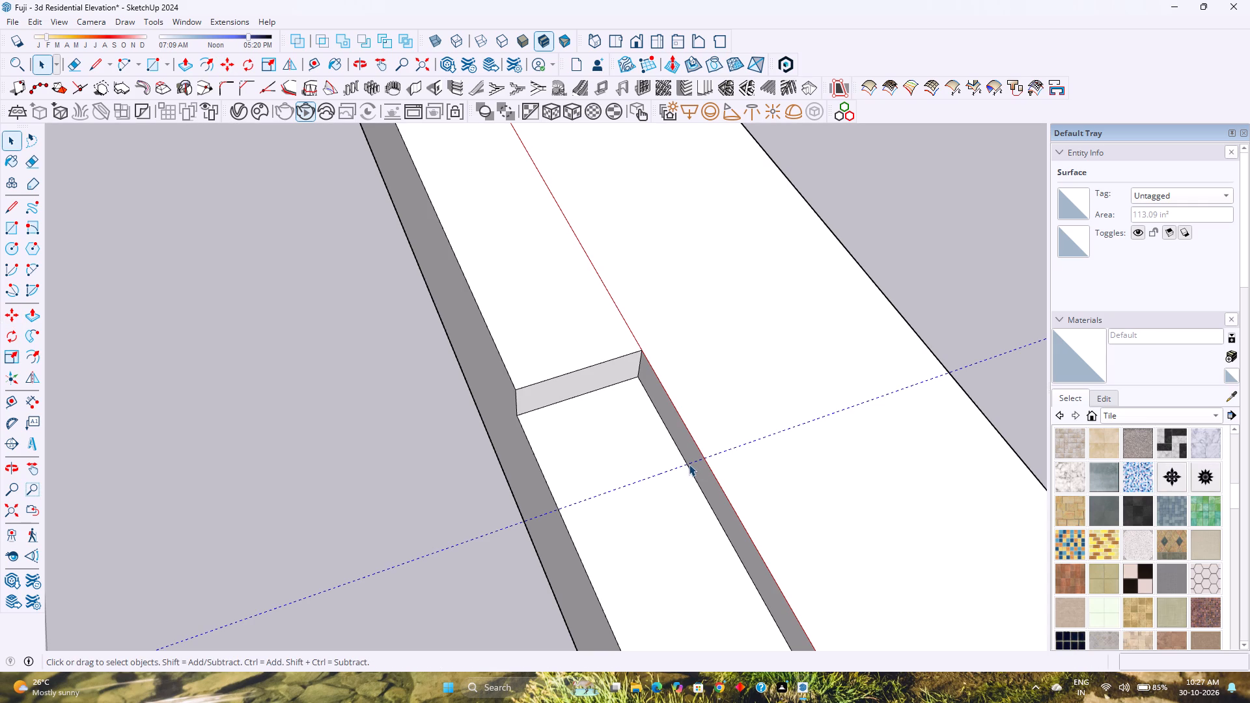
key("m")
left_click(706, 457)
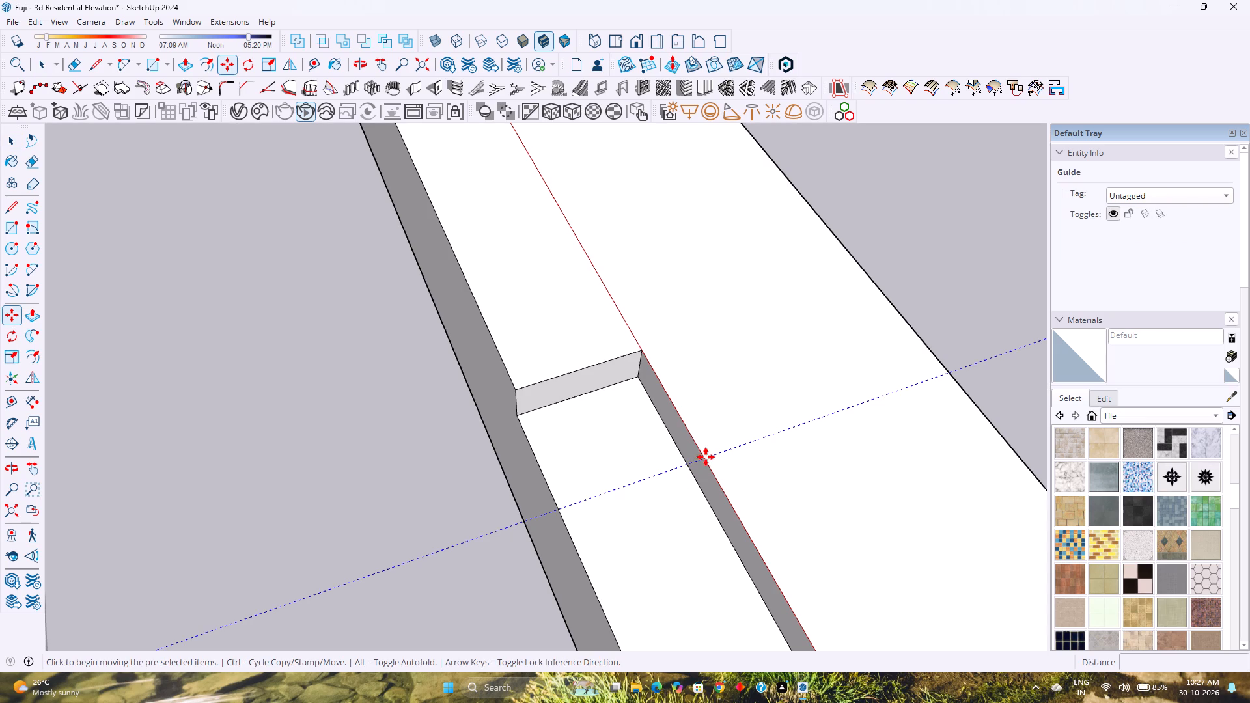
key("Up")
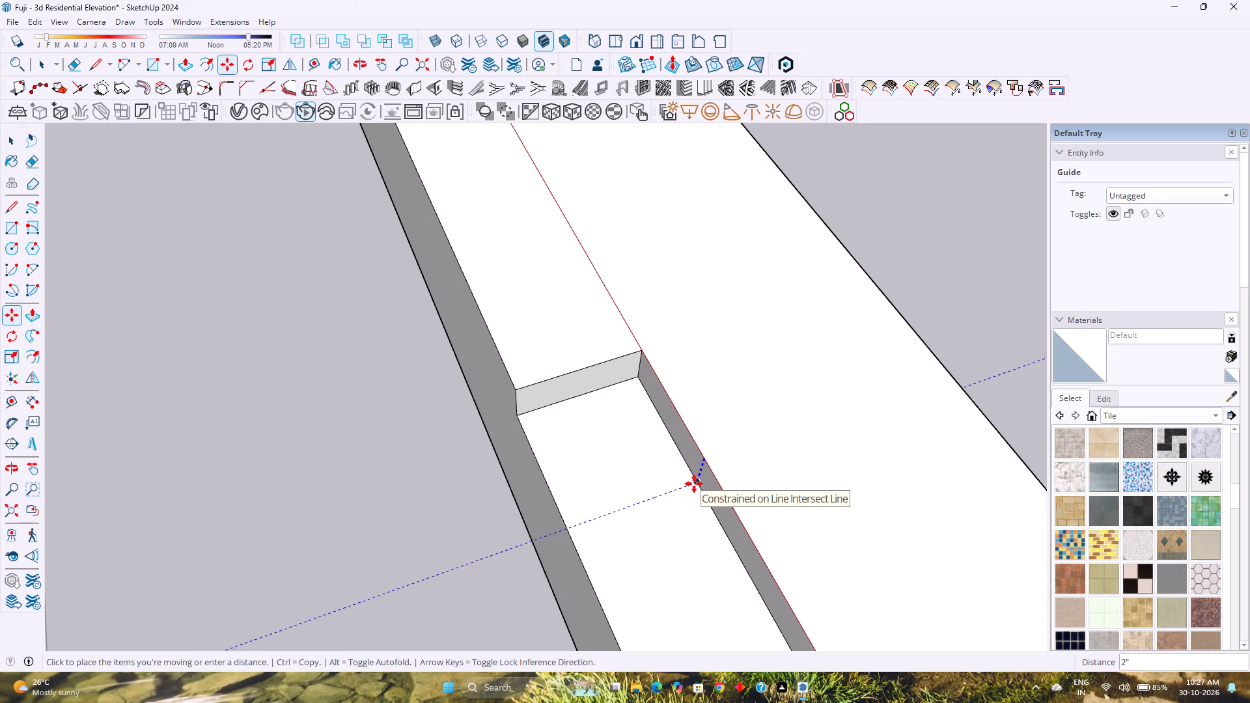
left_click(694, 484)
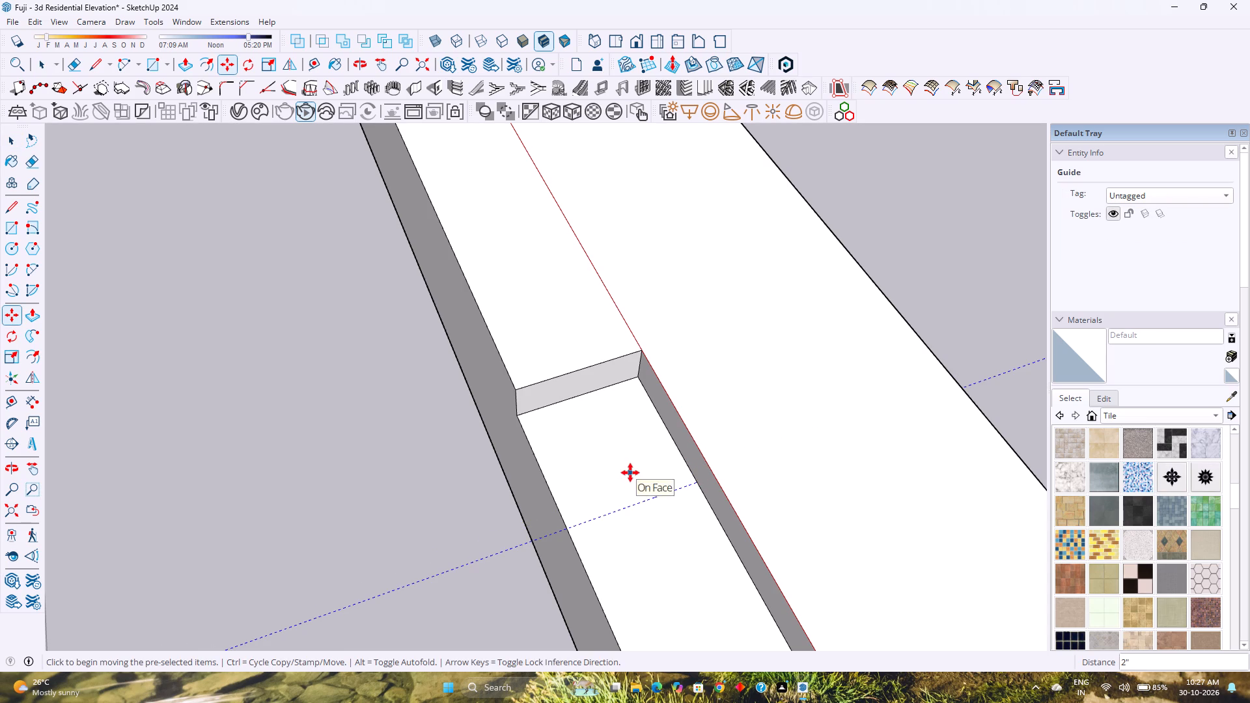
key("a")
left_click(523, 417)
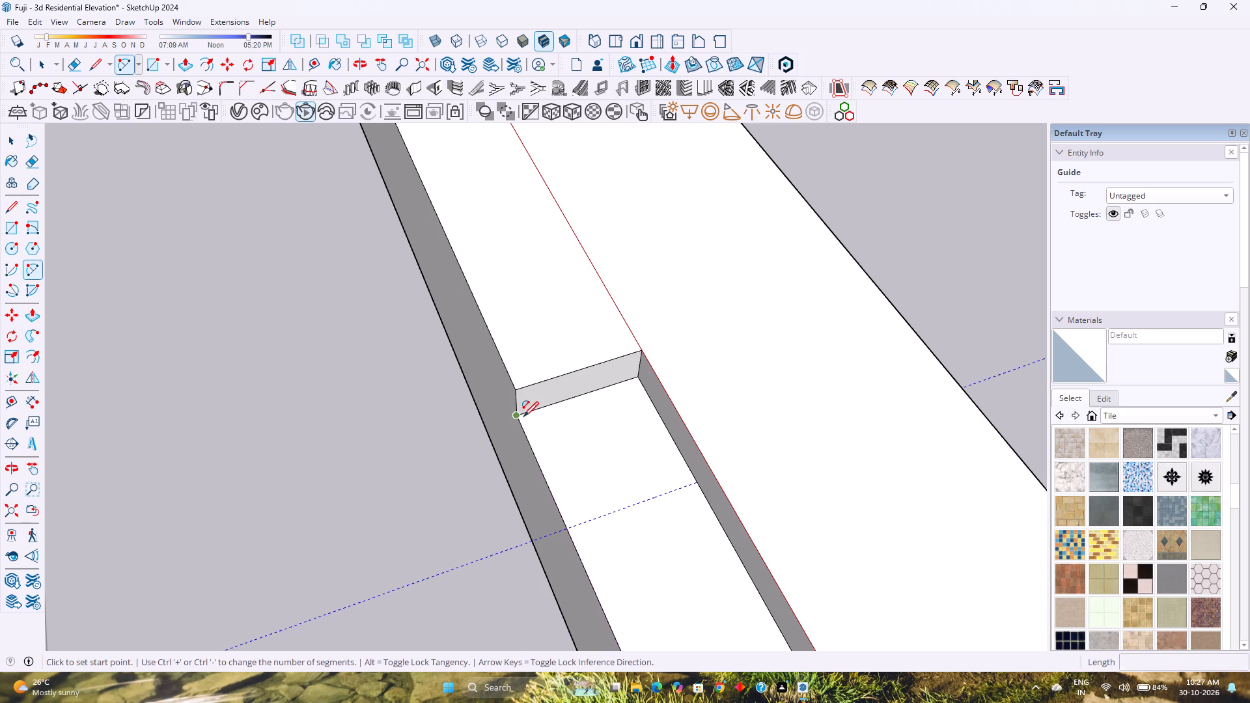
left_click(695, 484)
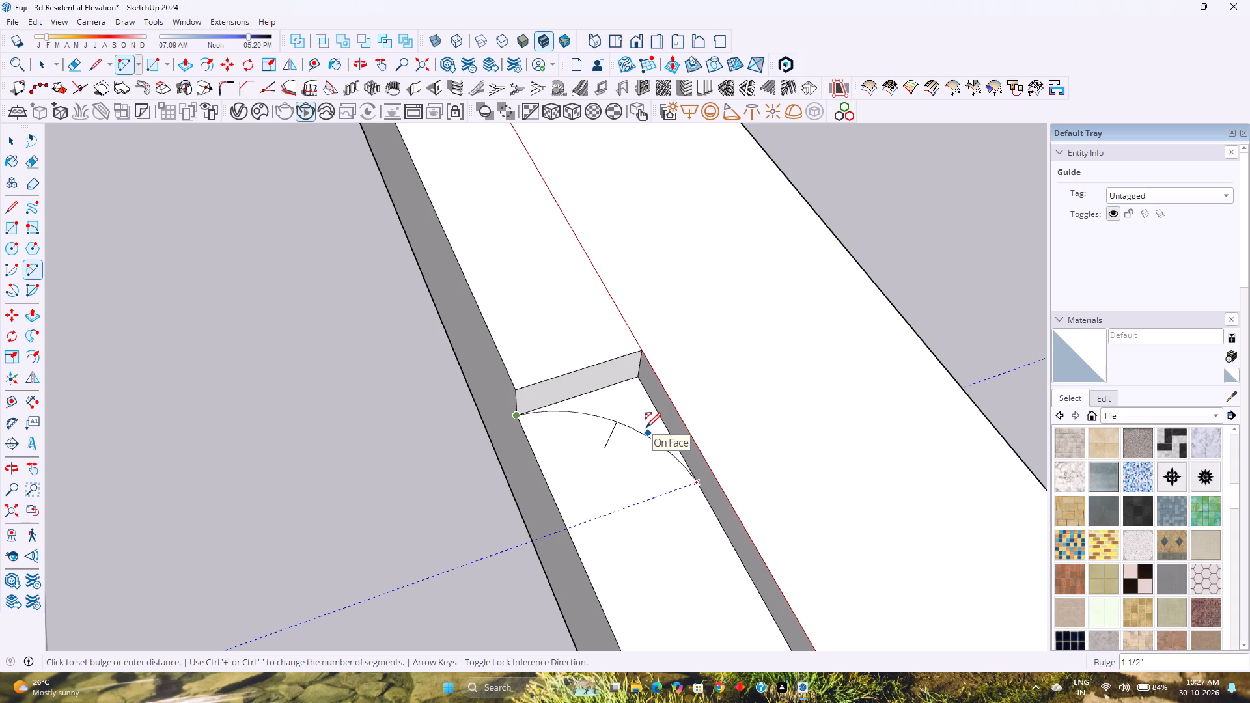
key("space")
Leave the frame group and examine the frame's lower bar and recessed strip in relation to the building.
scroll(646, 428, "down", 3)
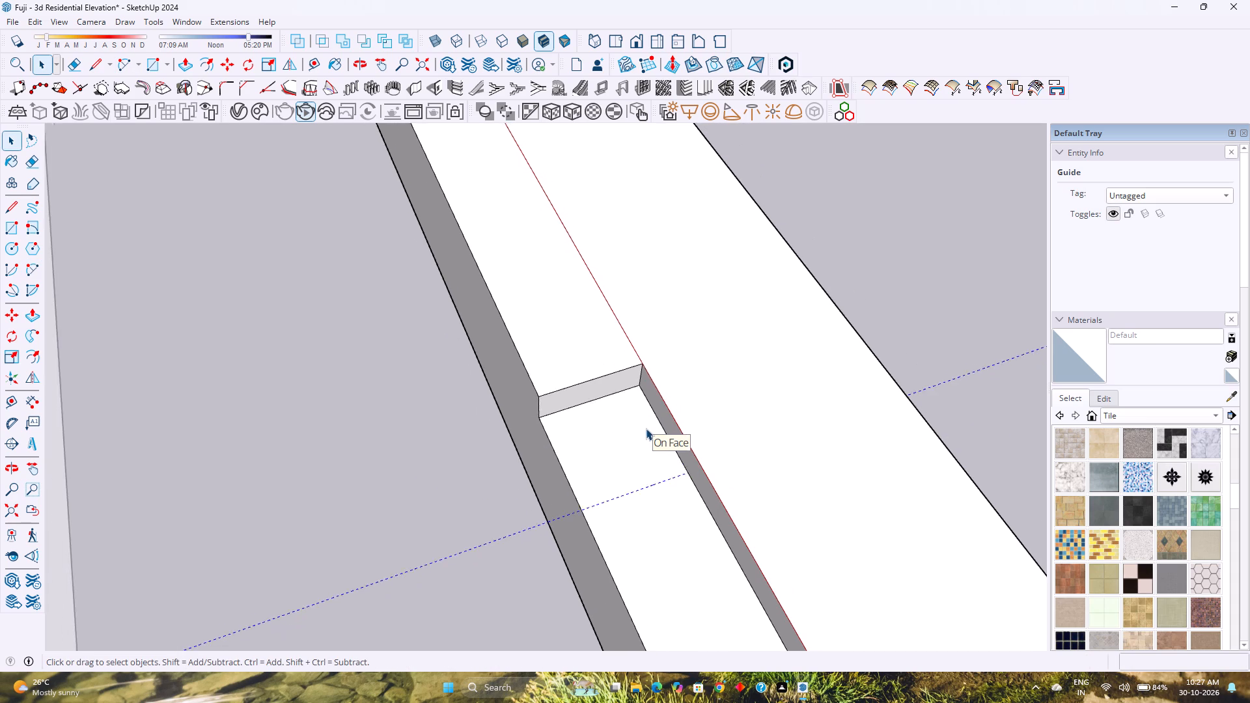
scroll(646, 428, "down", 20)
scroll(646, 428, "down", 4)
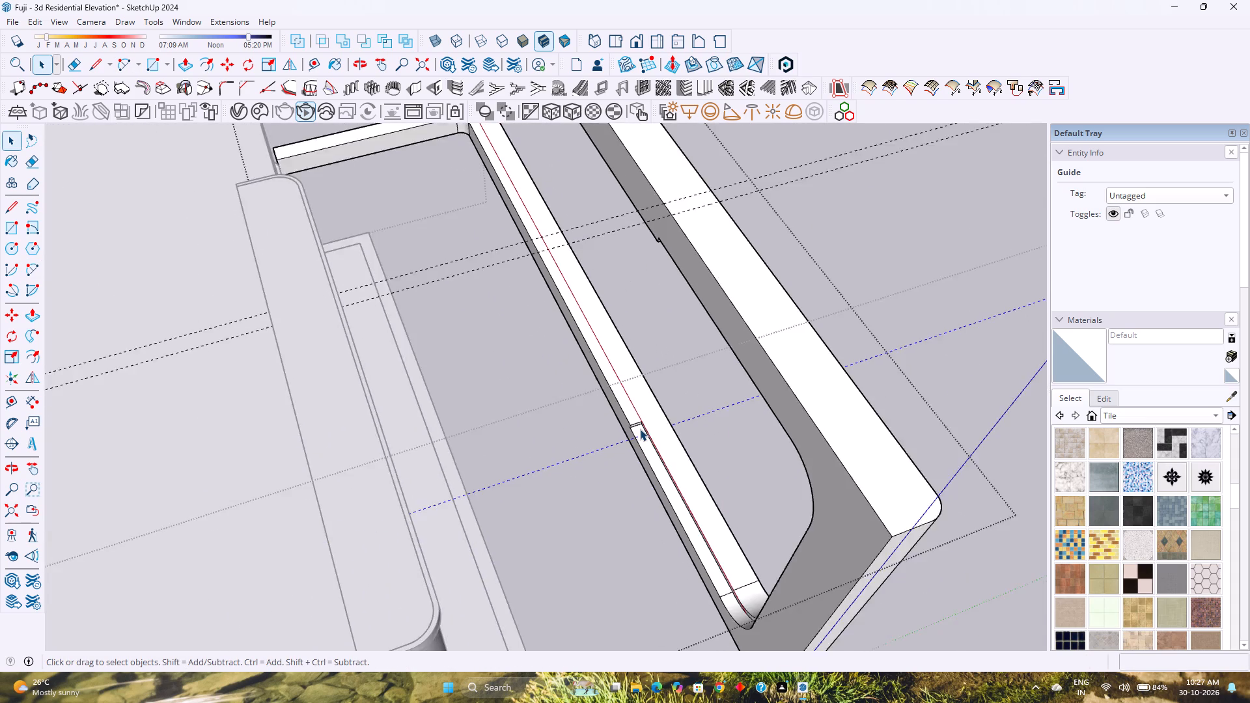
scroll(640, 429, "down", 2)
key("Escape")
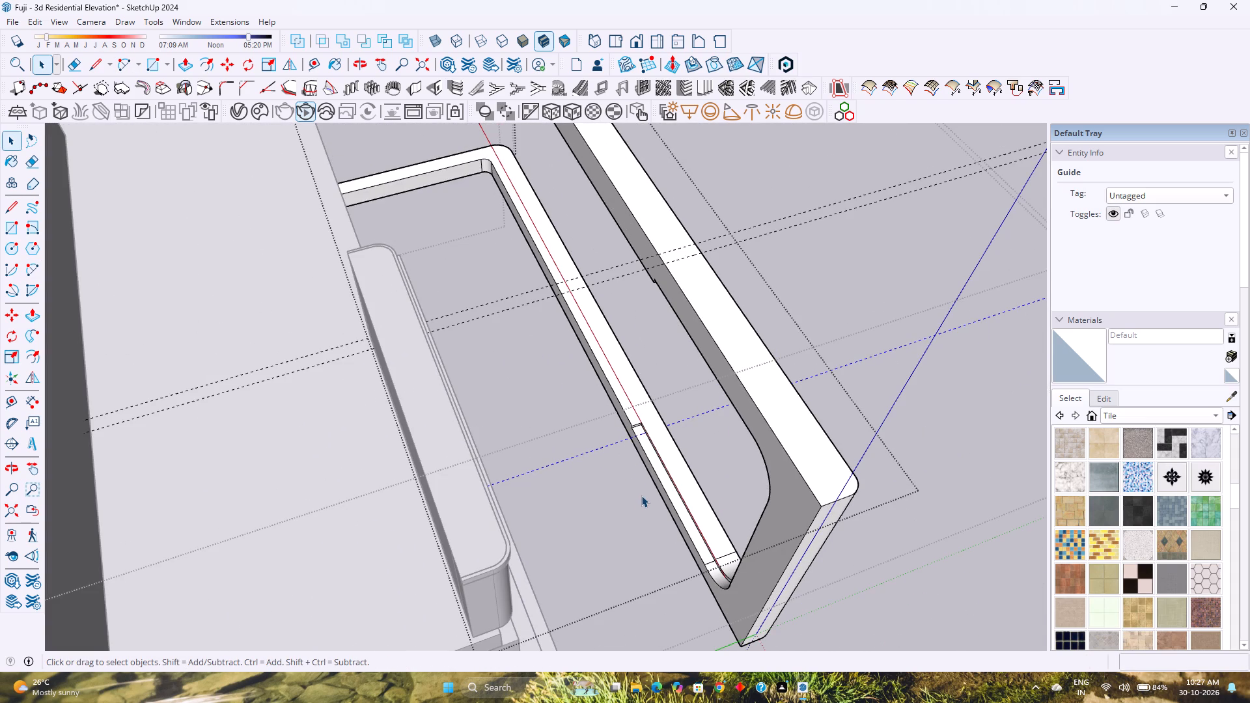
middle_click_drag(536, 491, 419, 419)
middle_click(418, 417)
middle_click(415, 414)
middle_click(415, 414)
scroll(385, 479, "down", 1)
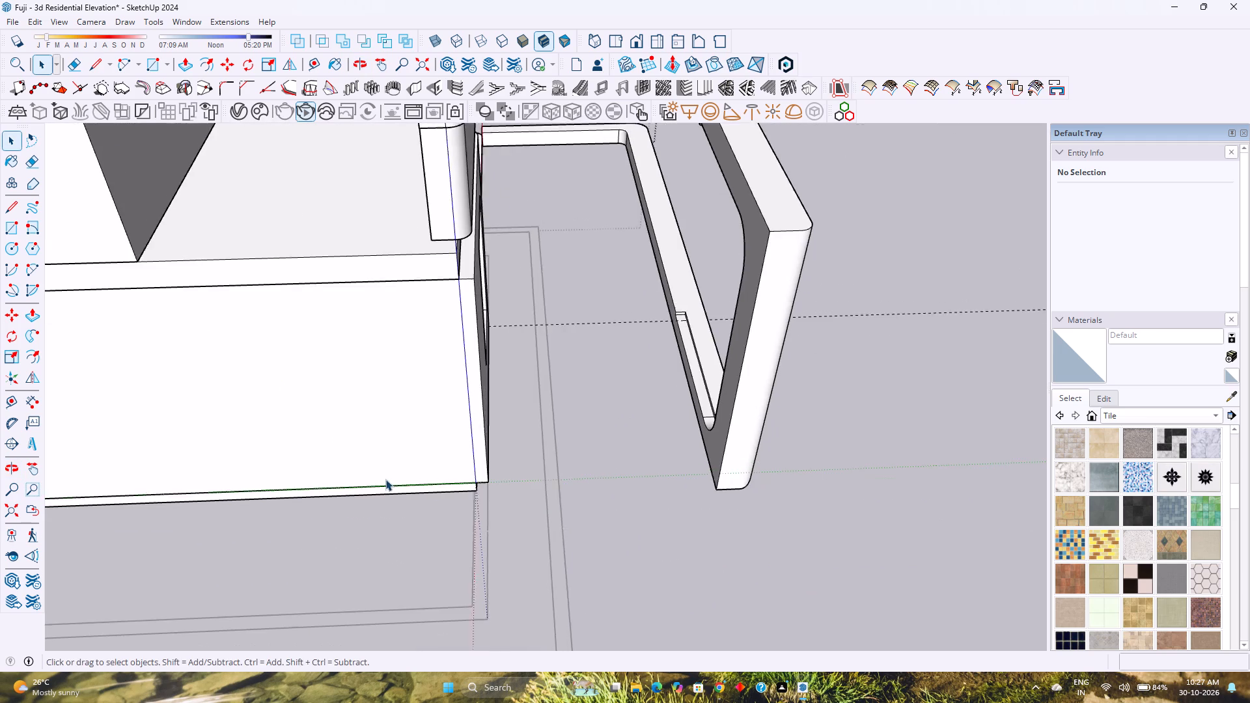
scroll(385, 479, "down", 1)
middle_click_drag(387, 479, 535, 648, "shift")
middle_click(535, 648)
scroll(531, 633, "down", 1)
middle_click_drag(724, 456, 661, 464, "shift")
middle_click(661, 464, "shift")
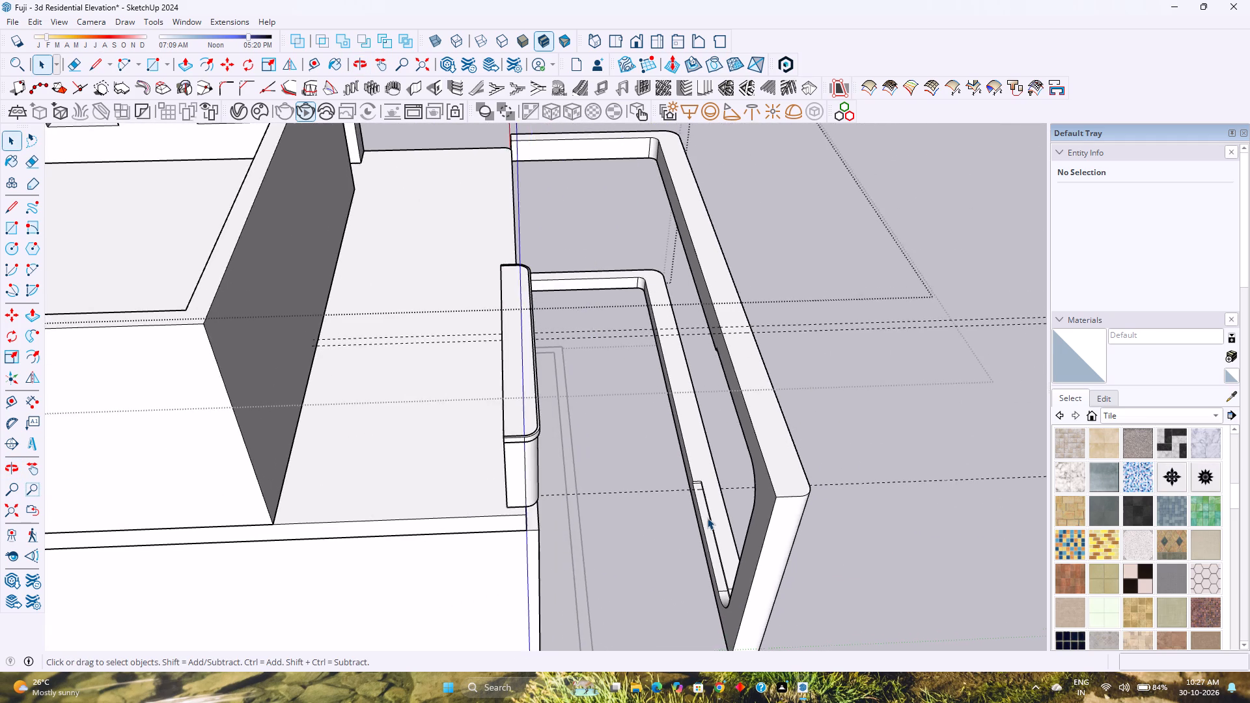
scroll(707, 518, "up", 13)
scroll(674, 417, "up", 5)
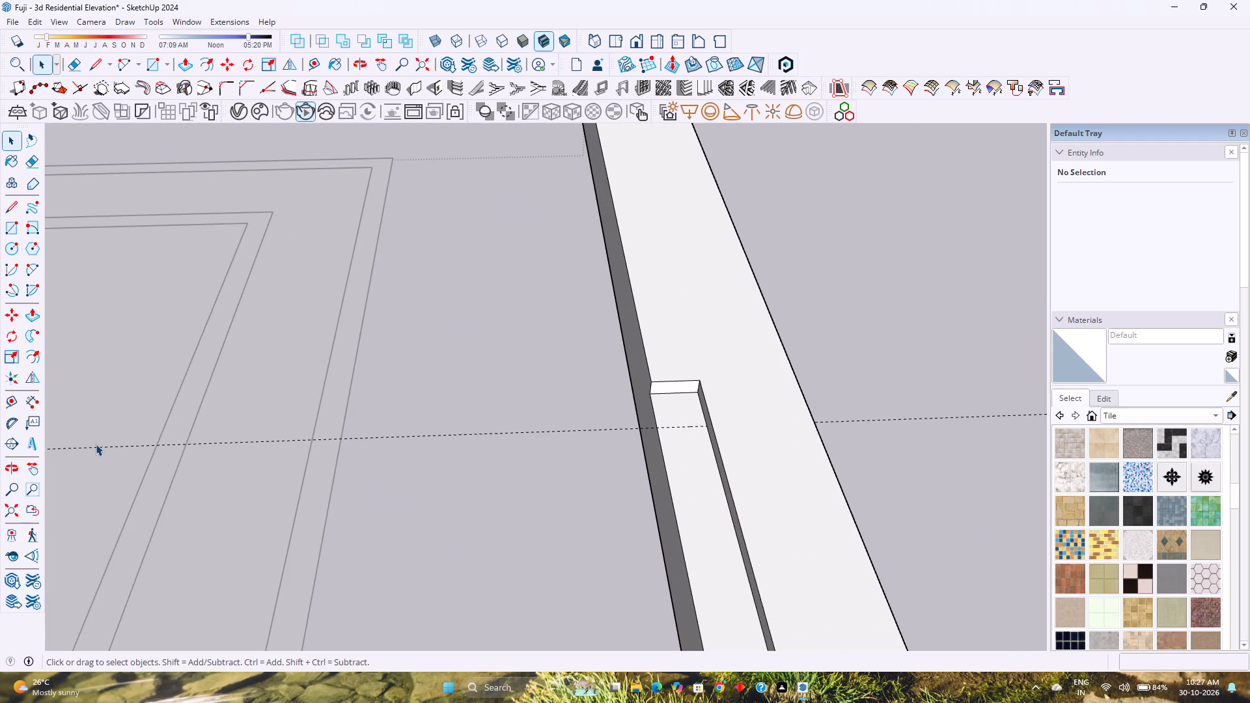
Open the frame group and measure the end edge of the recessed strip with the Dimension tool.
left_click(637, 353)
double_click(646, 357)
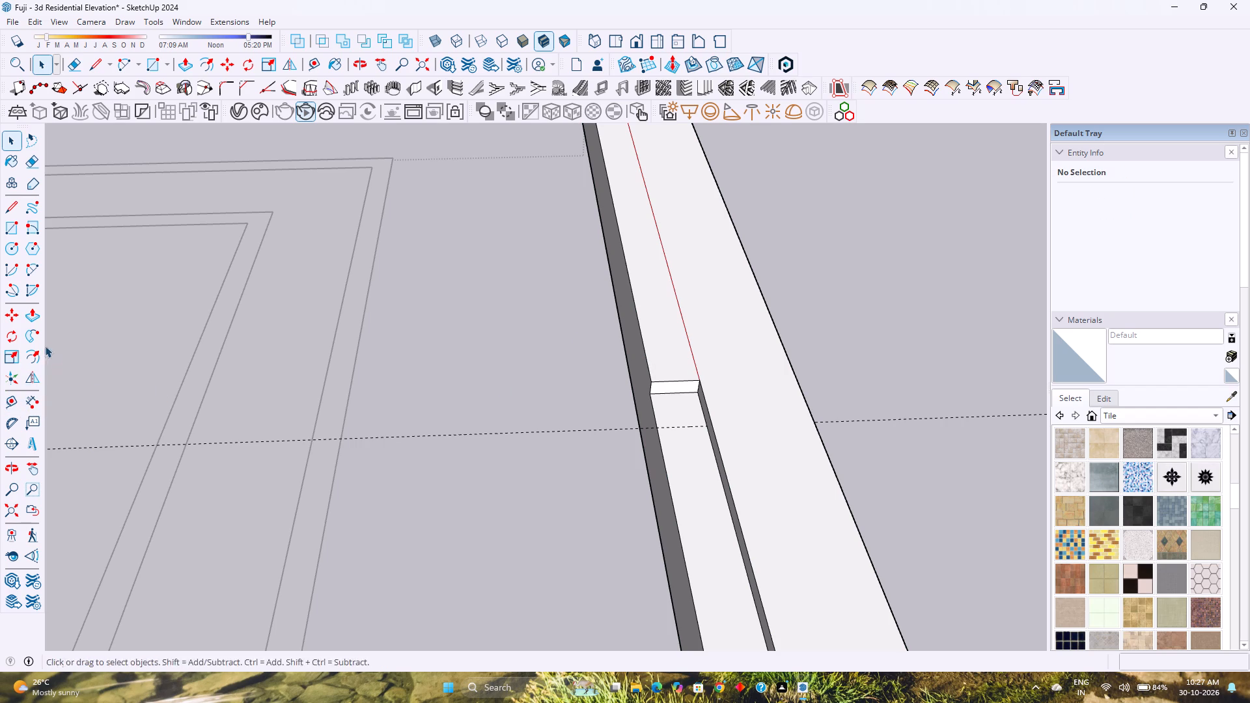
left_click(29, 407)
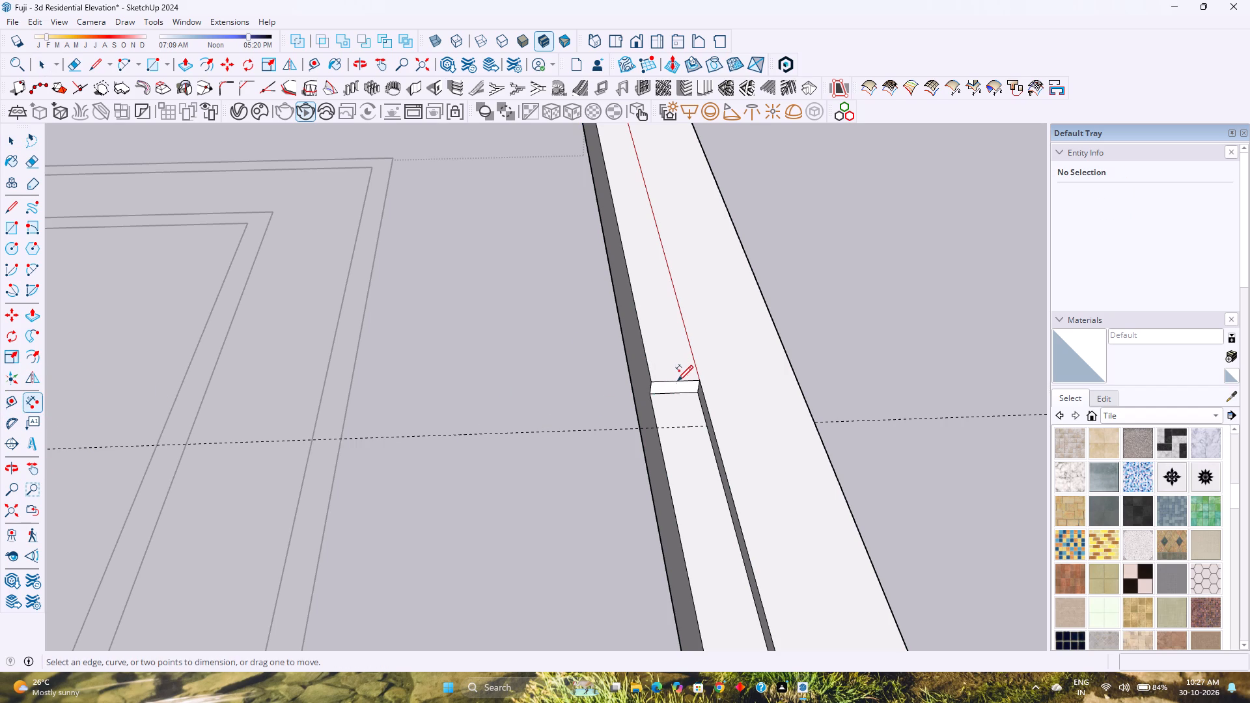
left_click(650, 377)
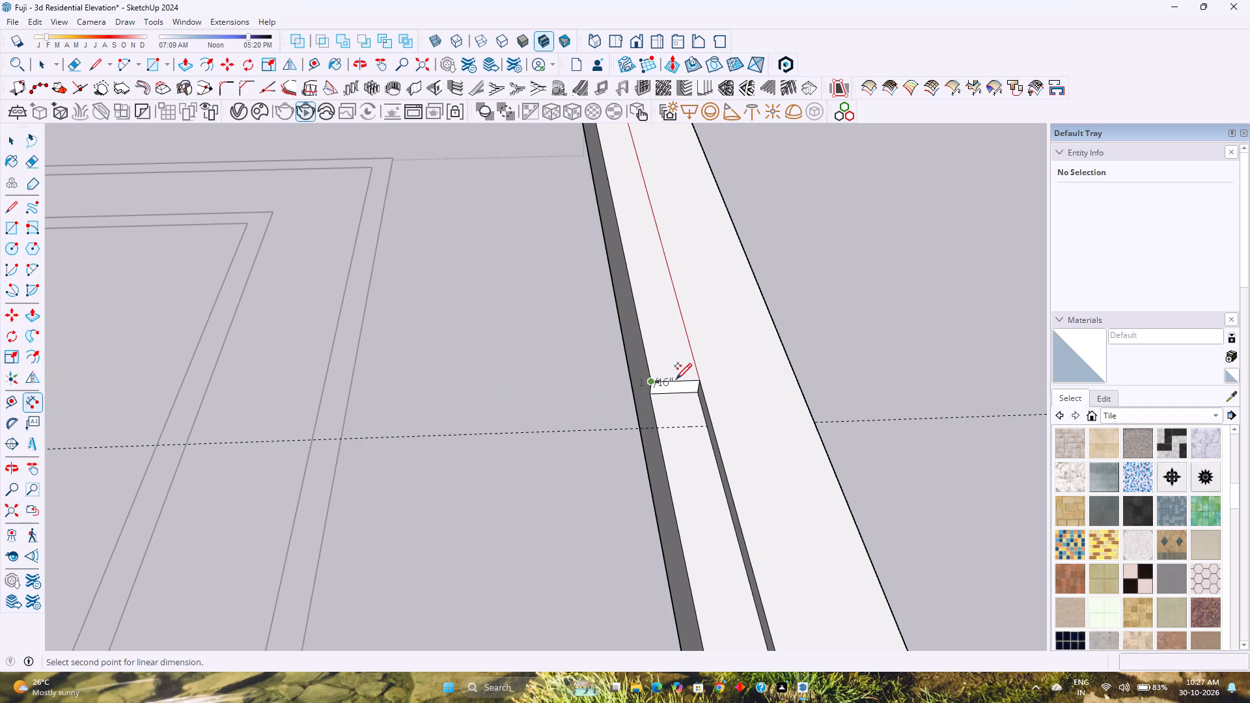
key("Escape")
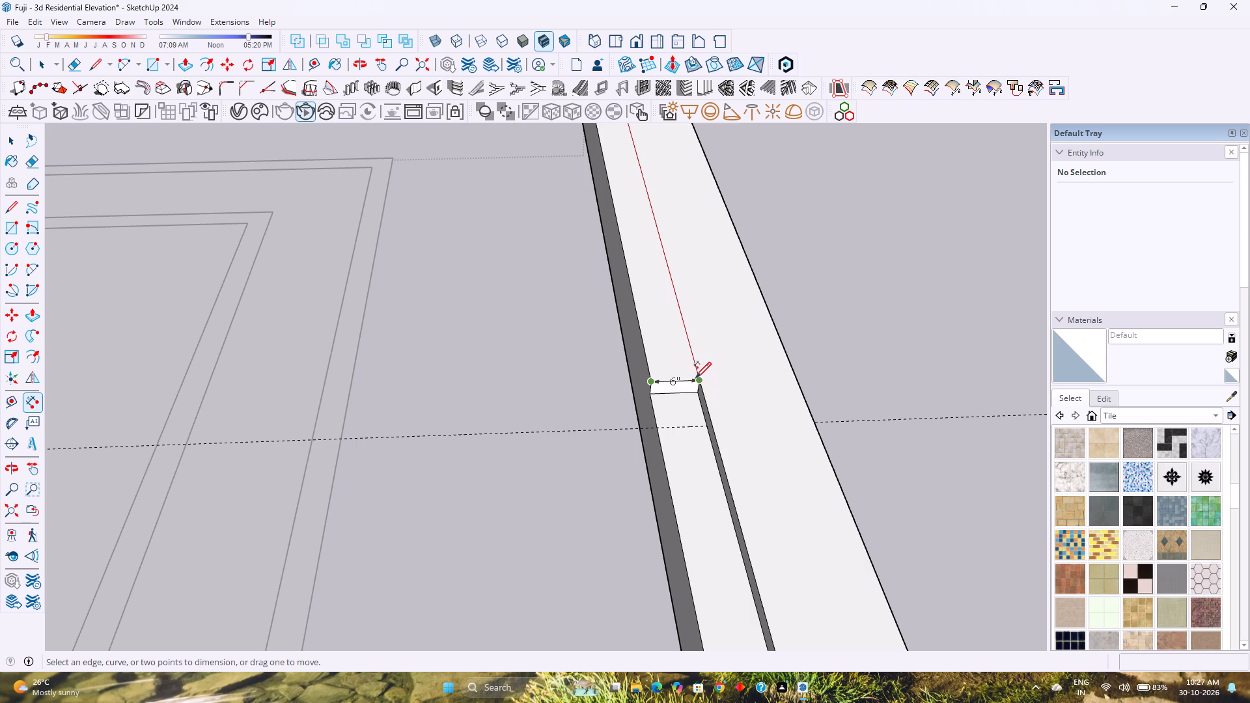
key("space")
Delete the guide line crossing the recessed strip near its end.
left_click(582, 427)
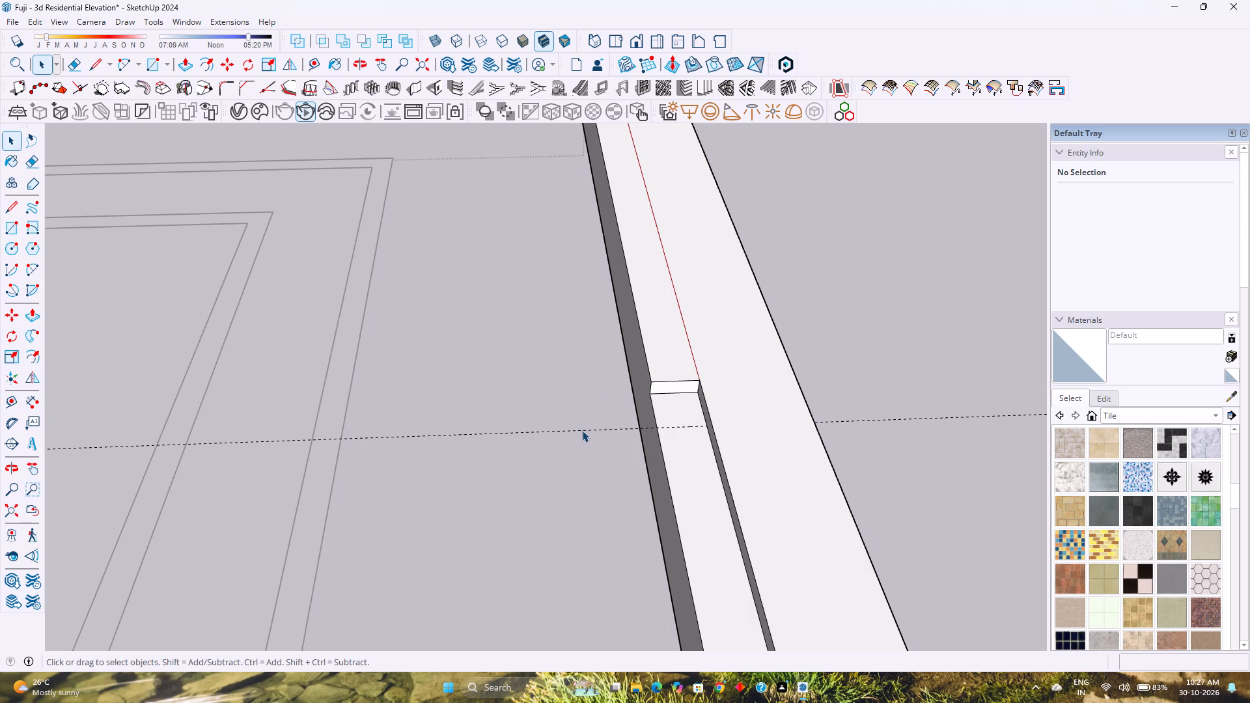
left_click(582, 430)
key("Delete")
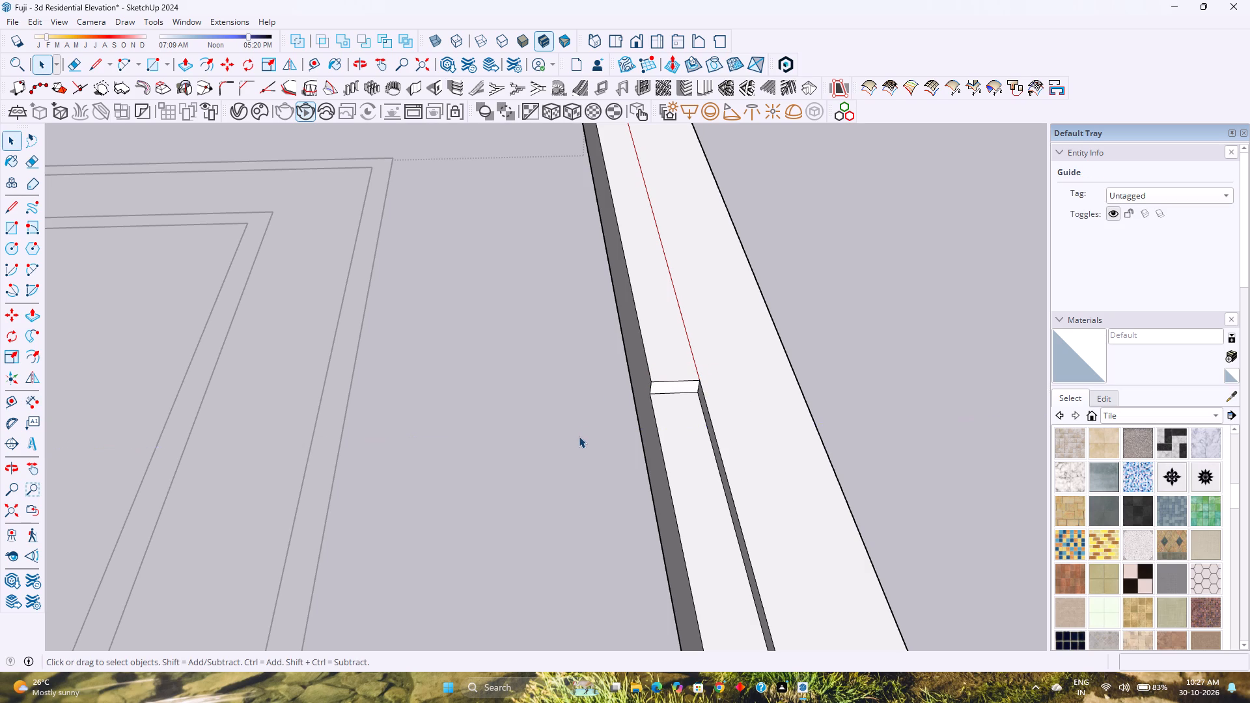
Place a guide line 6 inches from the bottom end edge of the recessed strip, on the recess floor.
middle_click_drag(579, 436, 648, 509)
middle_click(648, 509)
middle_click_drag(666, 443, 439, 202, "ctrl")
middle_click(439, 202)
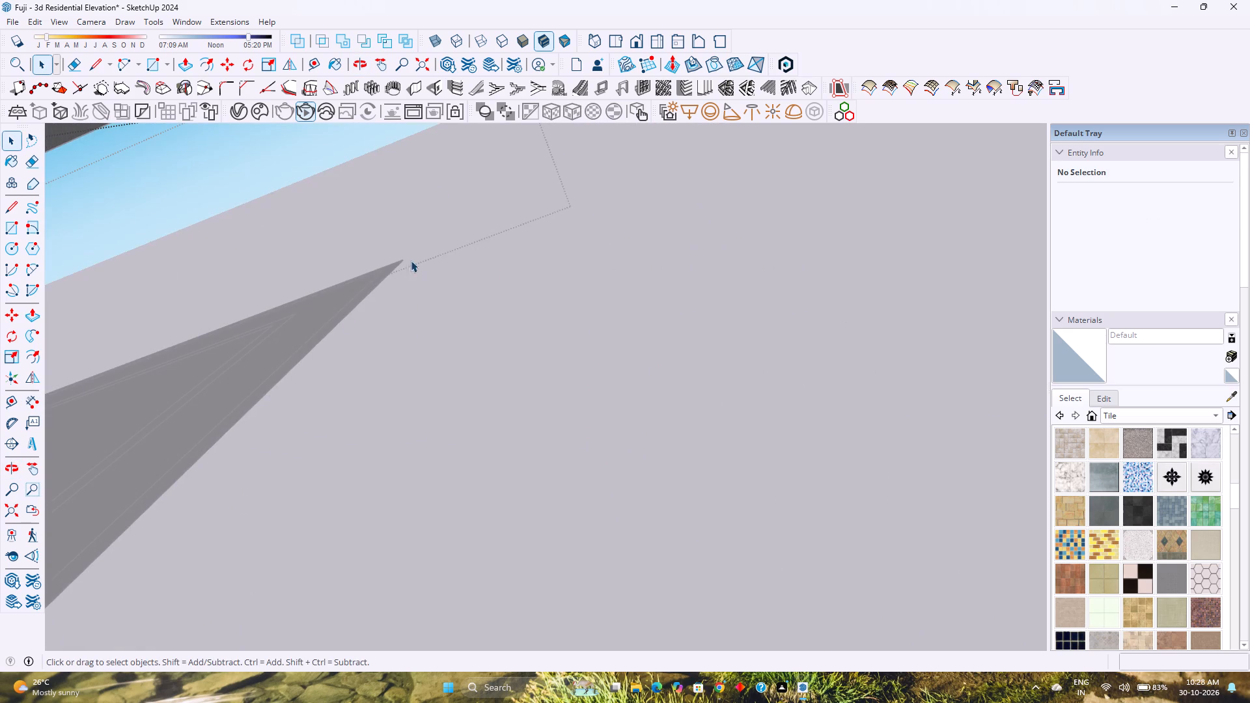
middle_click_drag(208, 385, 420, 449)
middle_click(421, 449)
scroll(416, 411, "down", 8)
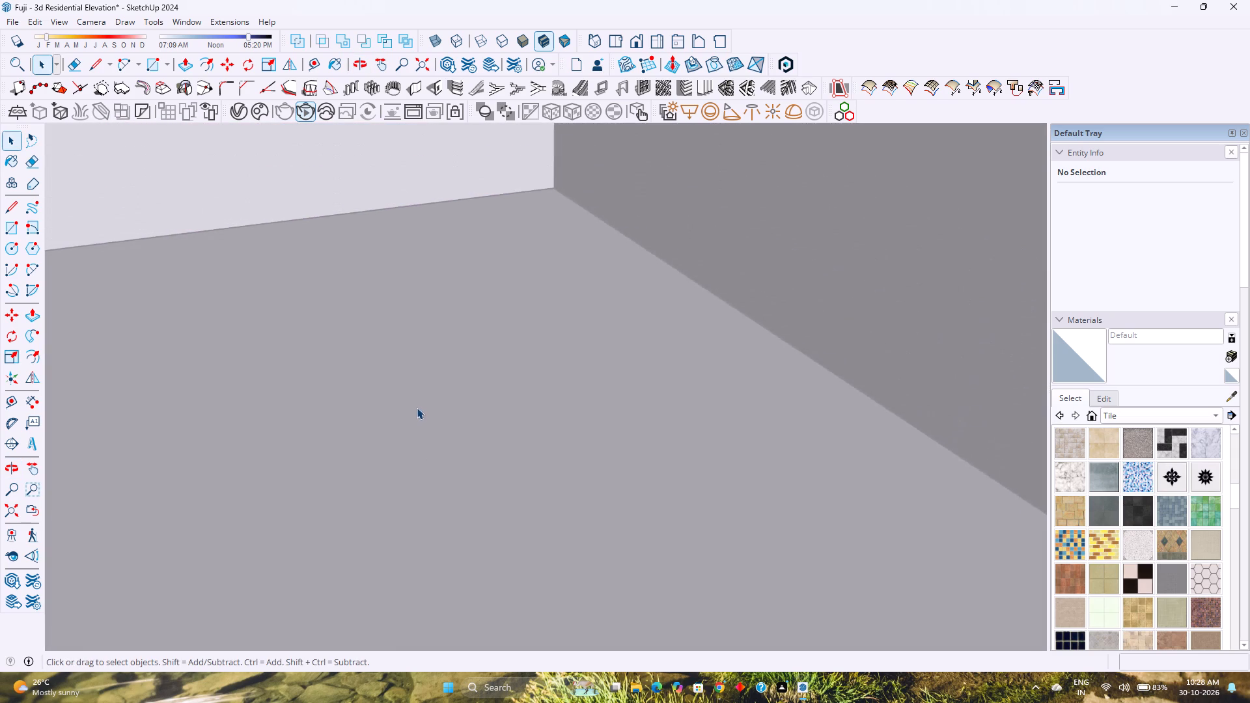
scroll(417, 407, "down", 8)
left_click(12, 510)
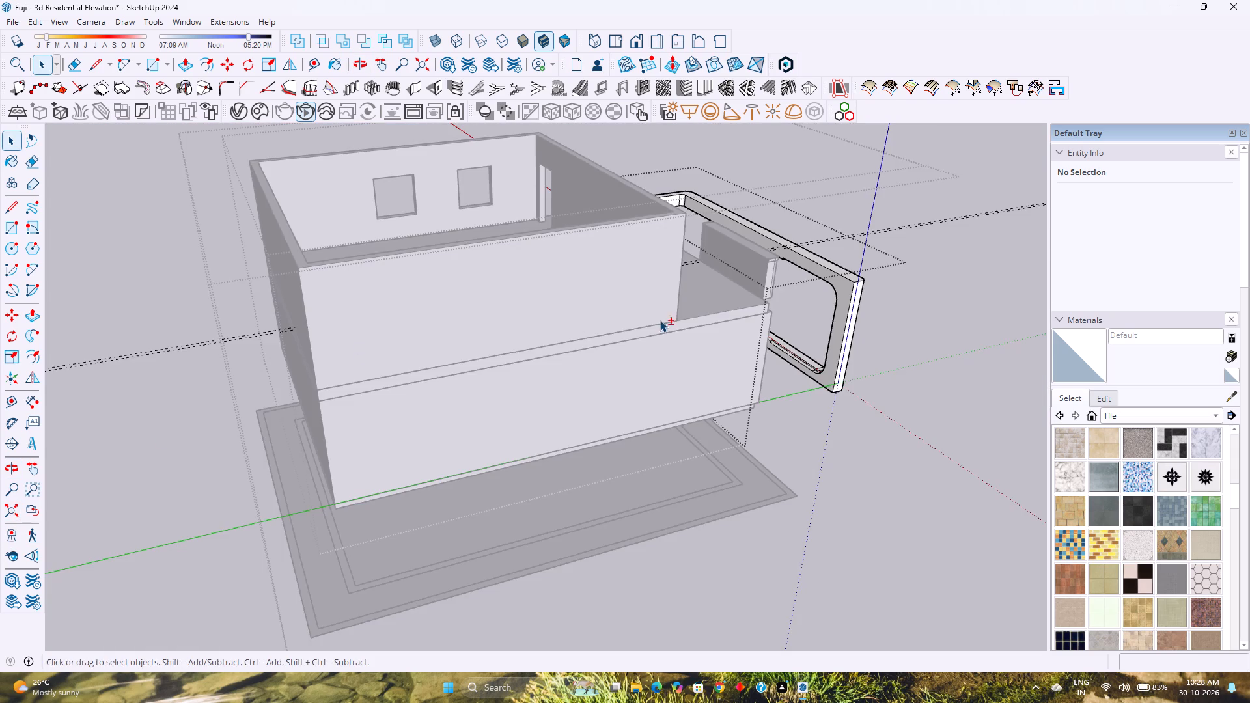
middle_click_drag(660, 320, 488, 423, "shift")
middle_click(488, 424, "shift")
scroll(672, 421, "up", 8)
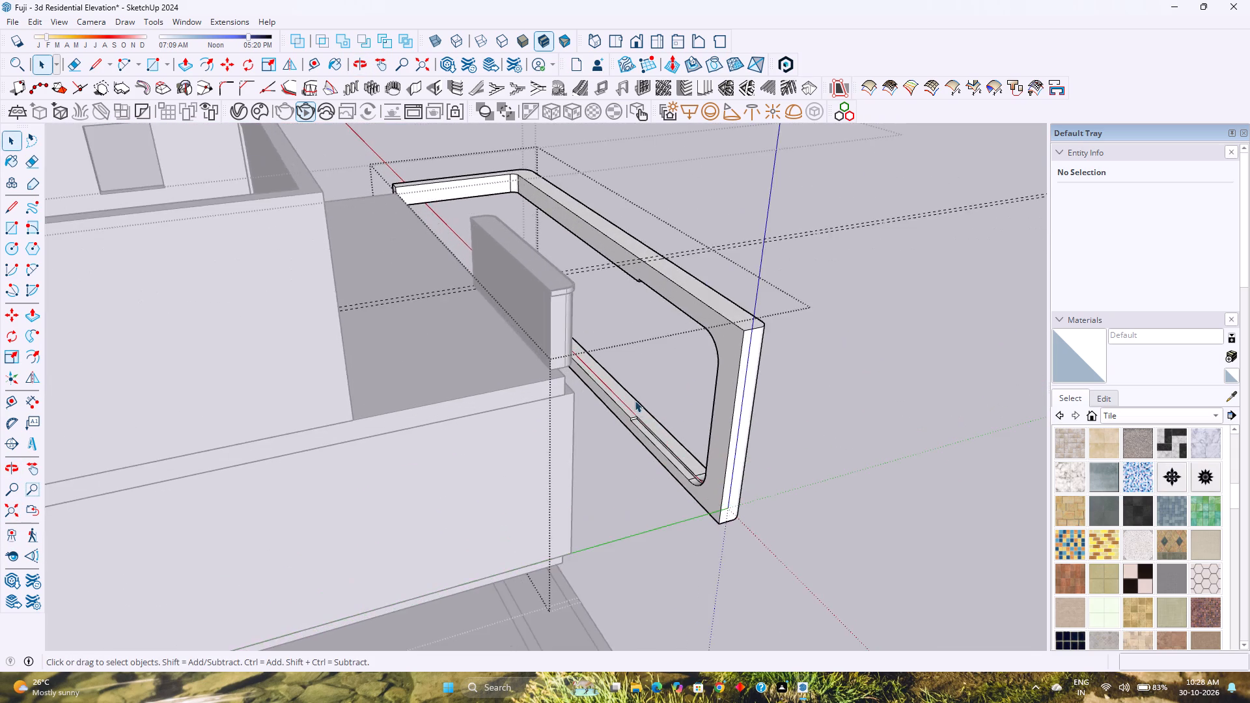
scroll(635, 400, "up", 16)
middle_click_drag(640, 465, 606, 411, "shift")
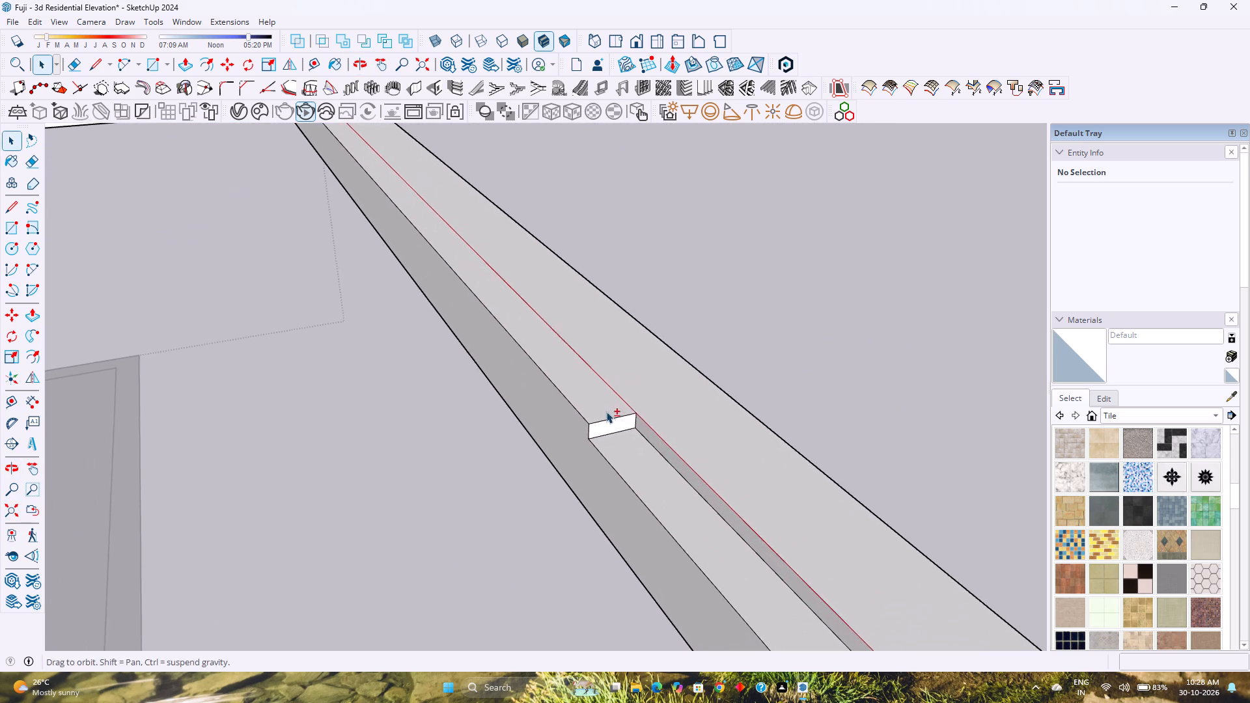
middle_click_drag(606, 411, 606, 412, "shift")
middle_click_drag(619, 412, 768, 542)
middle_click(768, 542)
scroll(695, 484, "up", 8)
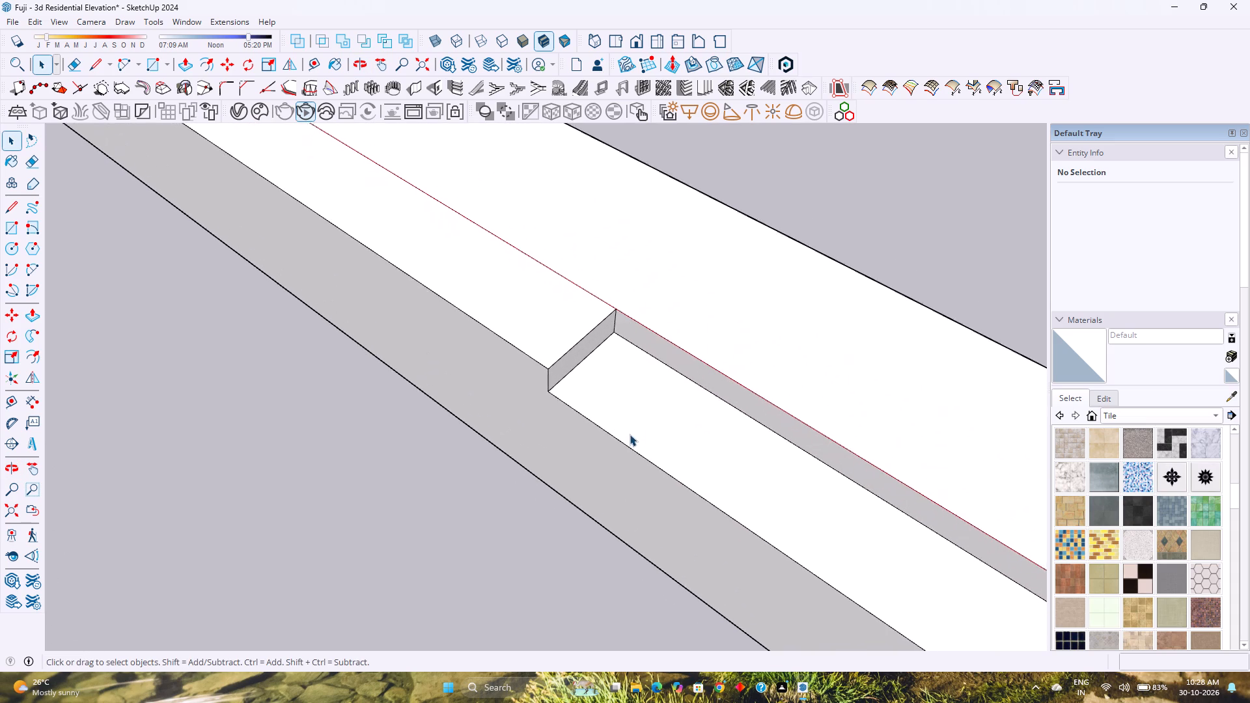
middle_click_drag(620, 426, 663, 538)
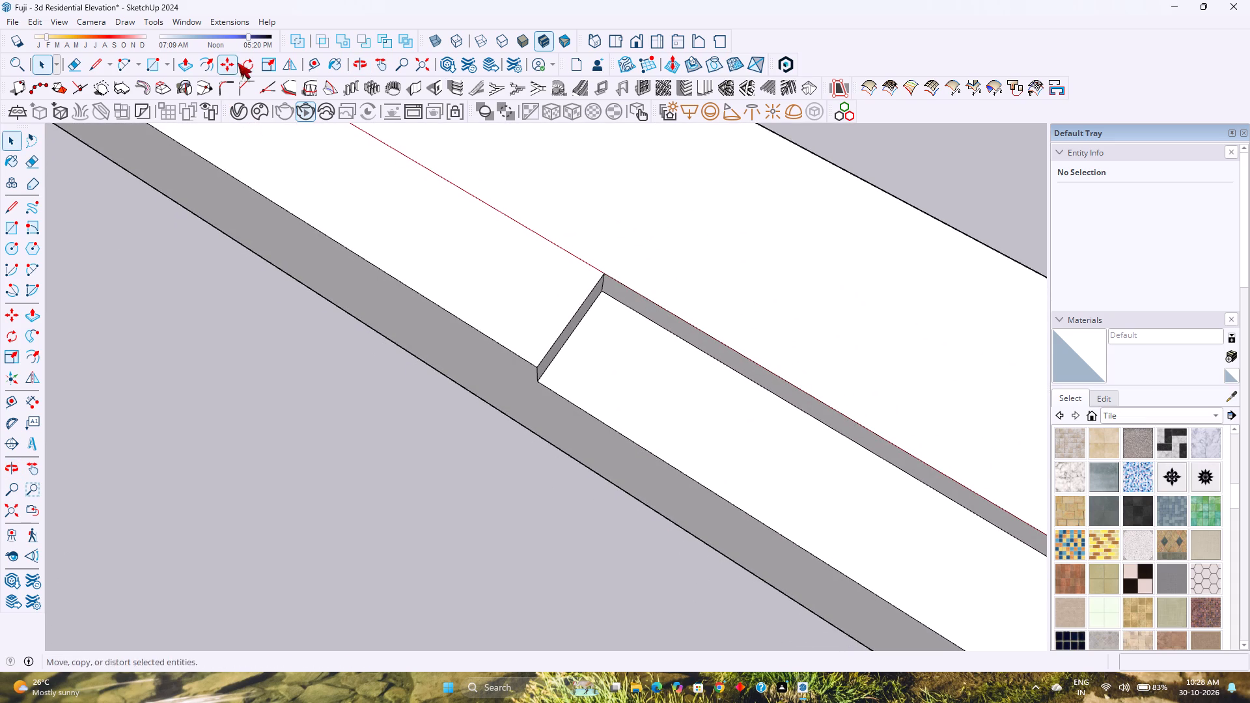
left_click(317, 66)
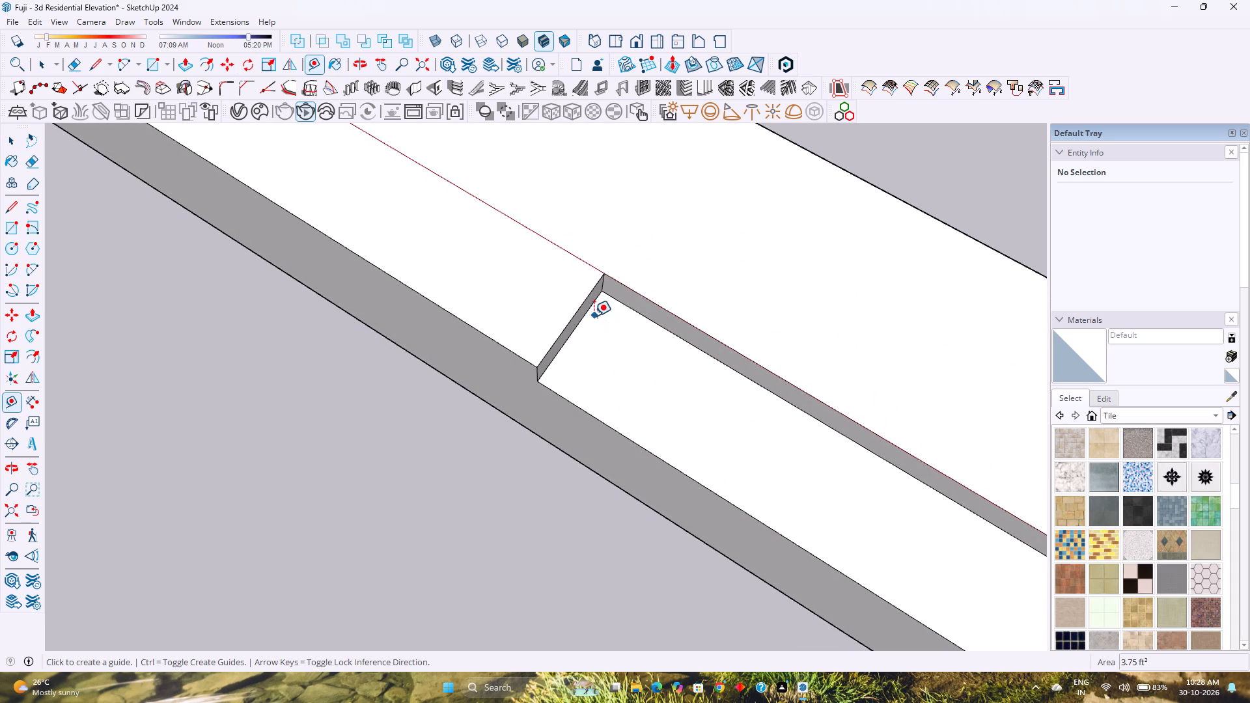
left_click(582, 316)
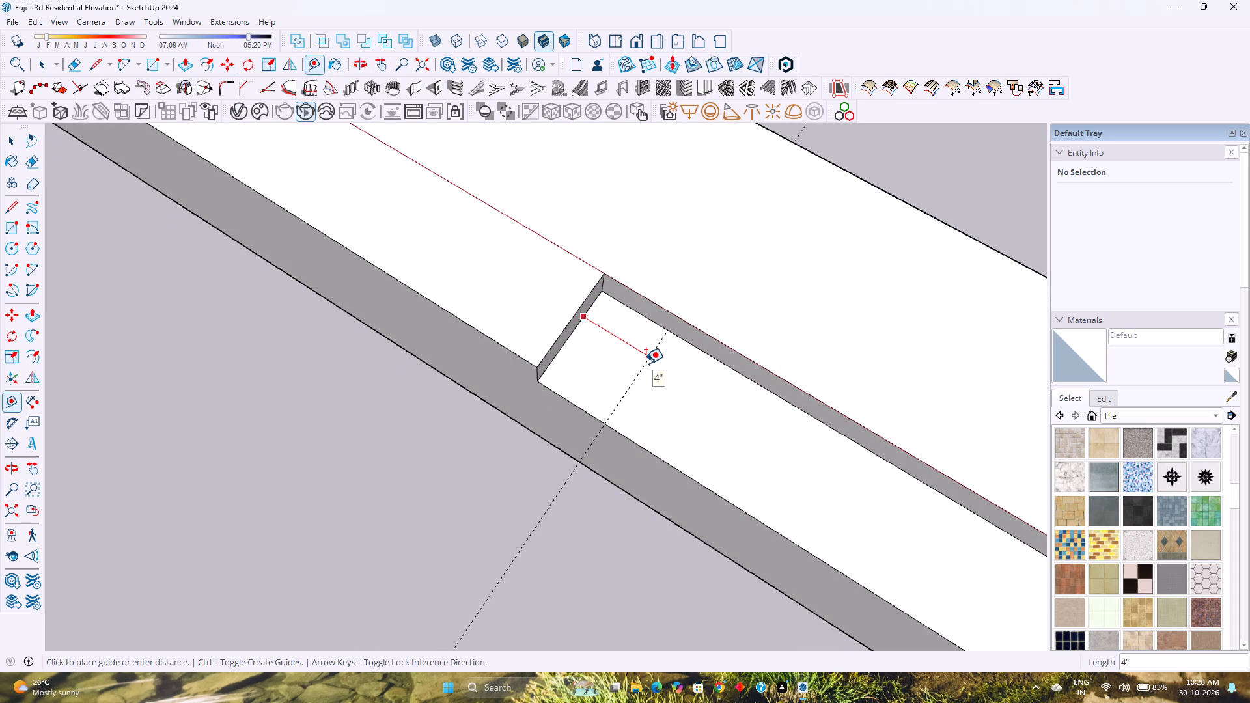
key("6")
key("Return")
Draw a tangent two-point arc of 6-inch radius on the recess floor, from the outer end corner to the guide at the inner edge.
key("a")
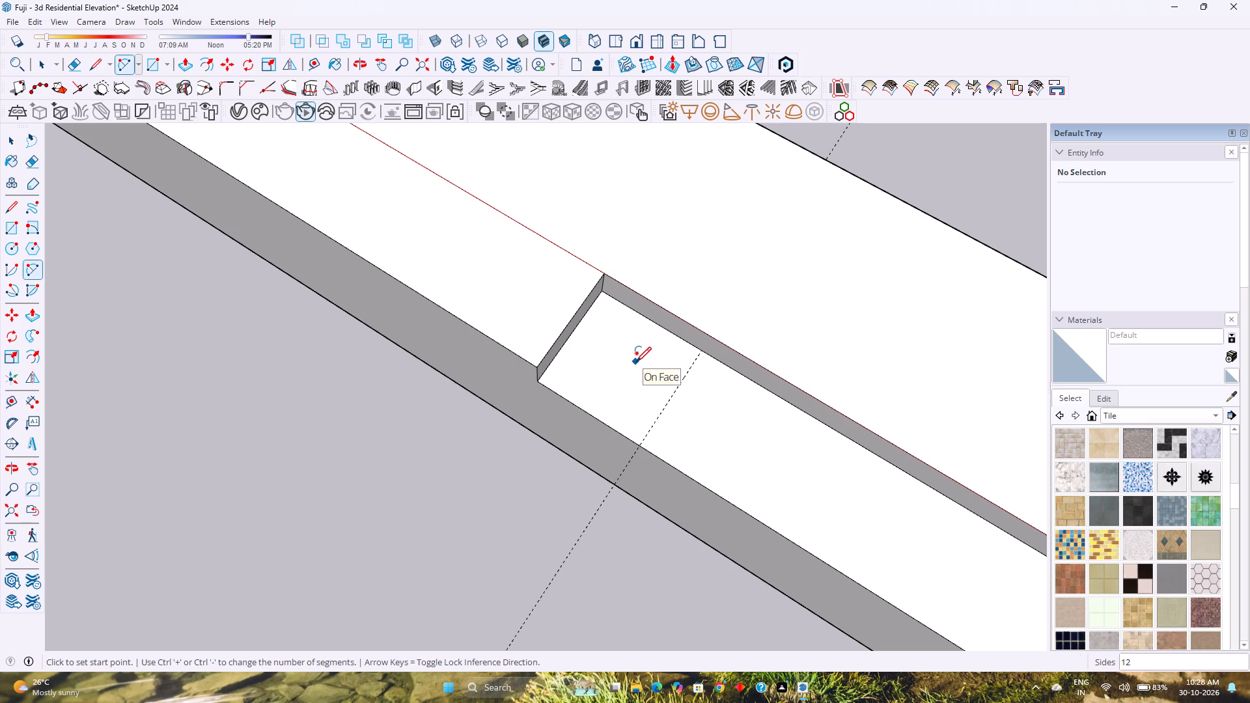
middle_click_drag(635, 362, 718, 428)
middle_click(718, 428)
middle_click(718, 428)
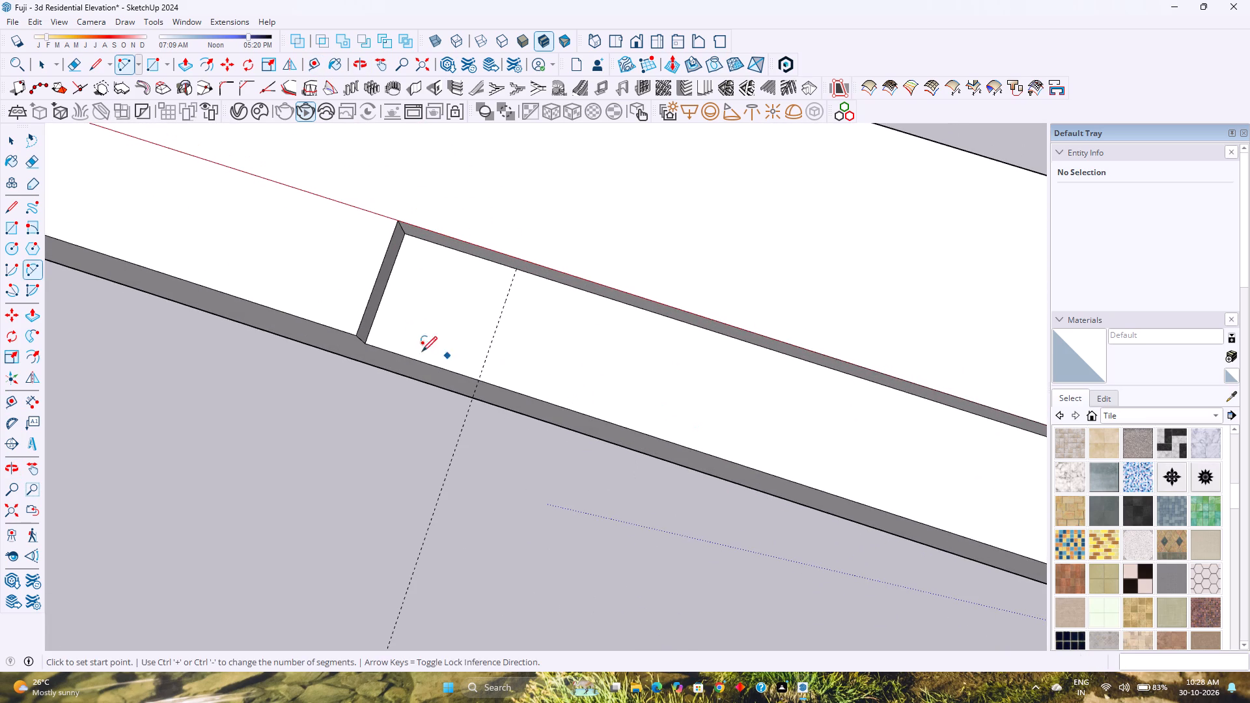
left_click(368, 347)
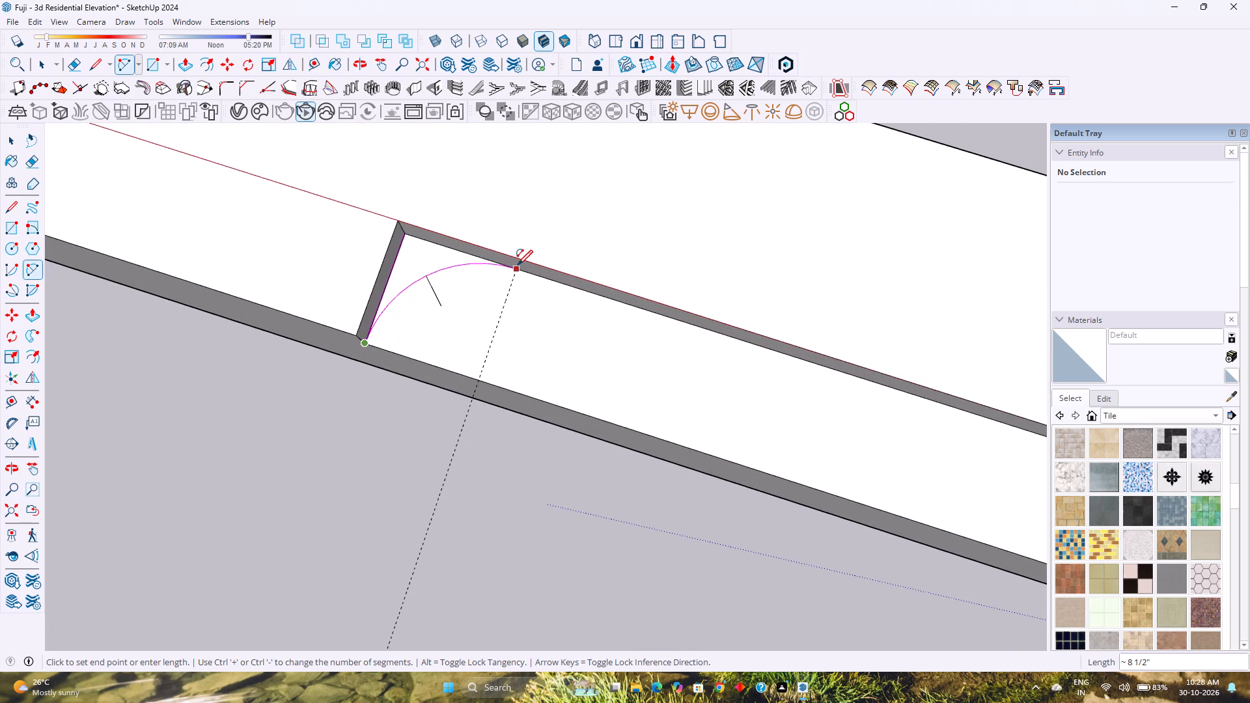
double_click(518, 271)
key("space")
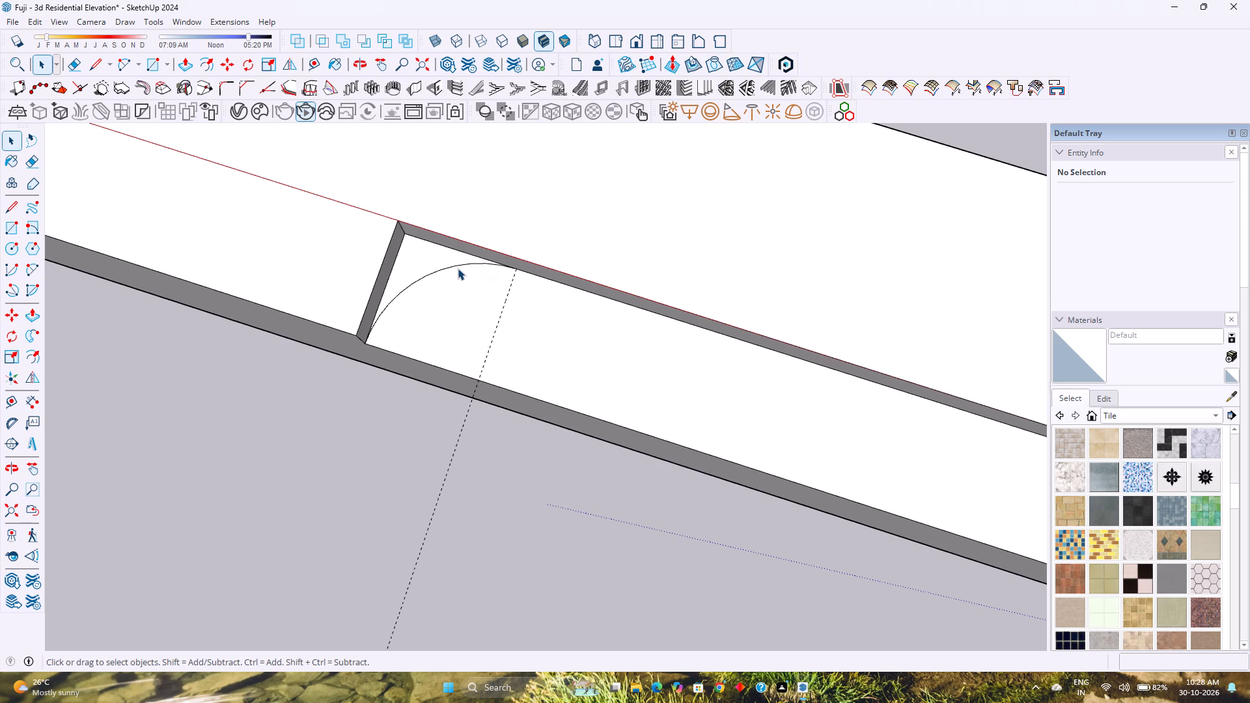
Set the 6-inch-radius arc on the recess floor to 85 segments.
left_click(460, 264)
left_click(1168, 240)
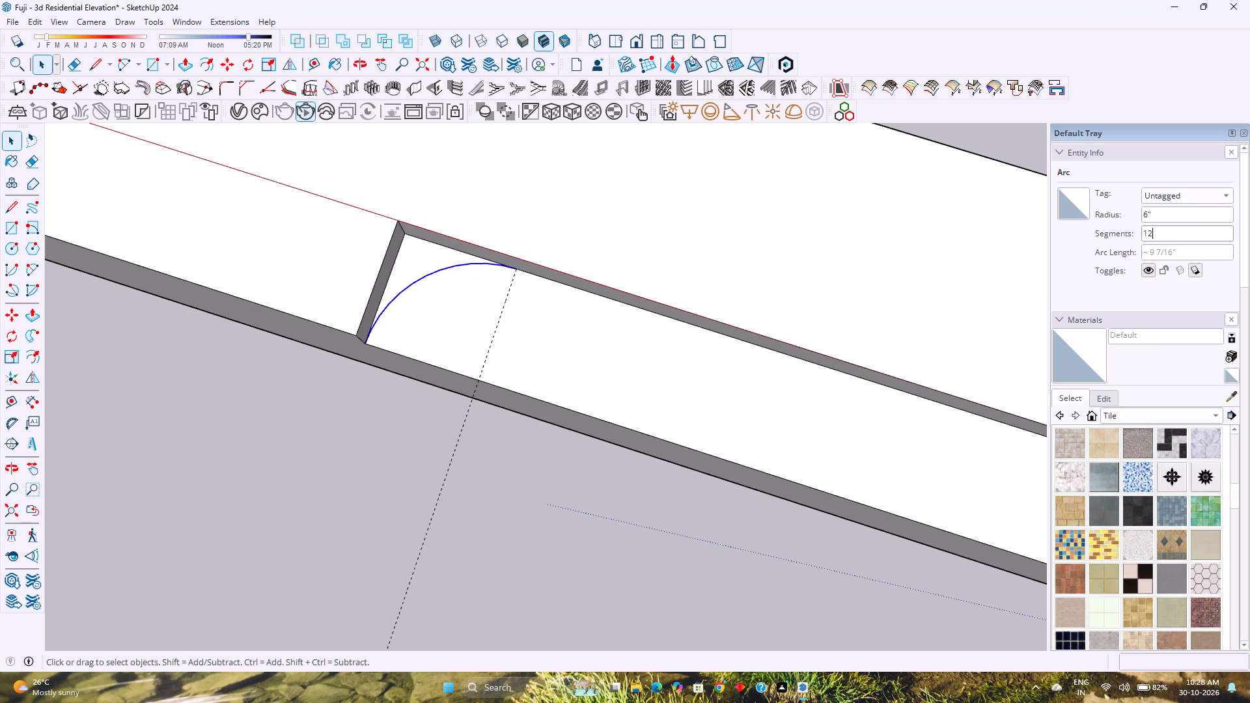
left_click(1168, 240)
key("5")
key("BackSpace")
type("85")
key("Return")
key("space")
Copy the corner face and its arc 10' 2" vertically from the lower beam's recess to the matching recess end on the upper beam.
double_click(418, 263)
scroll(417, 263, "down", 2)
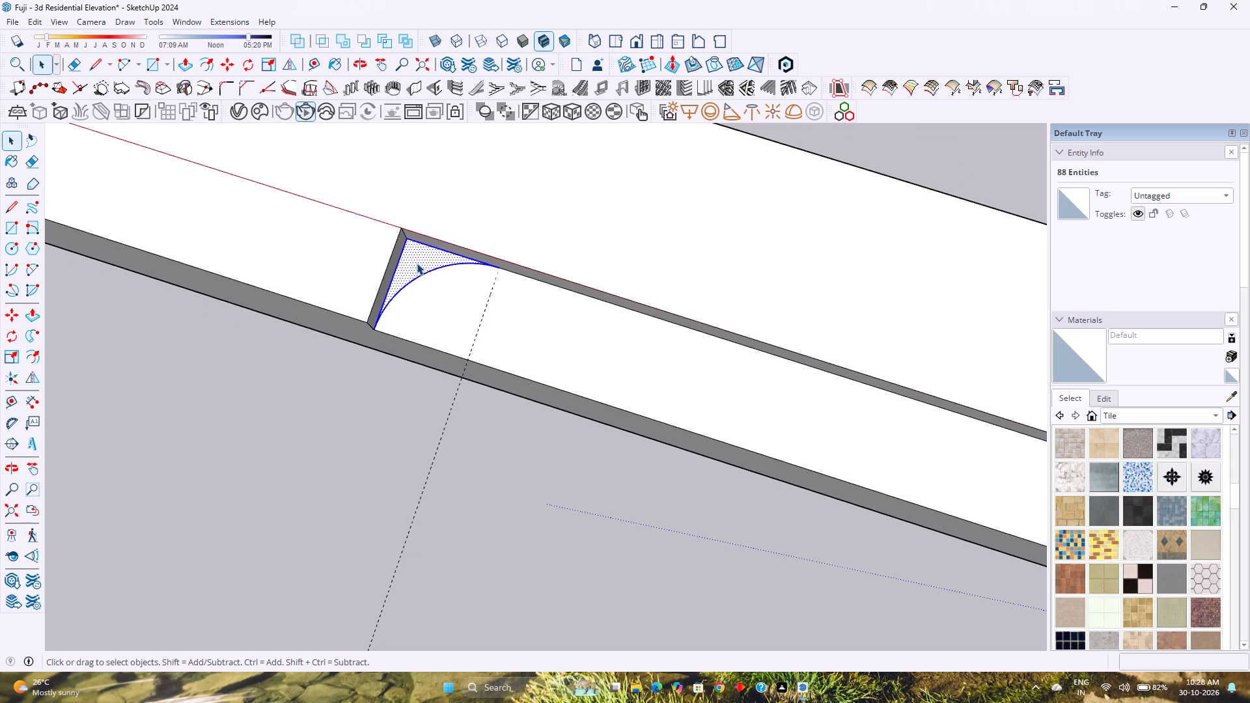
key("m")
left_click(373, 333)
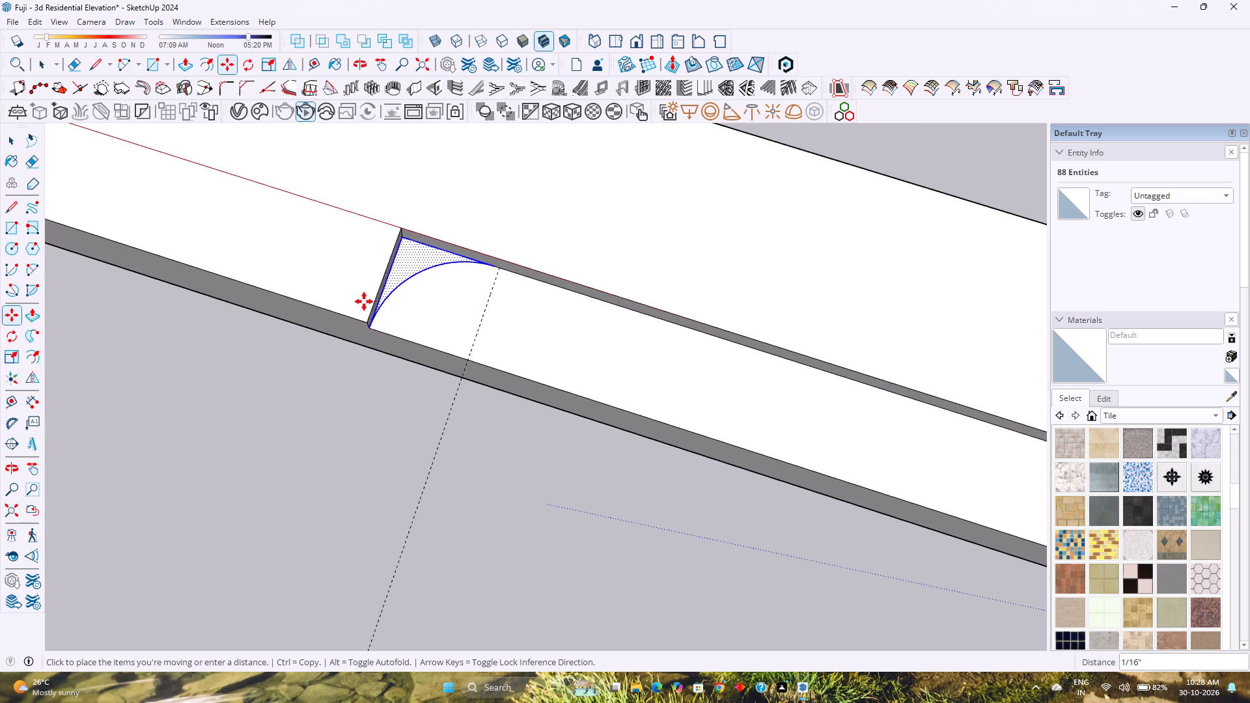
scroll(364, 301, "down", 13)
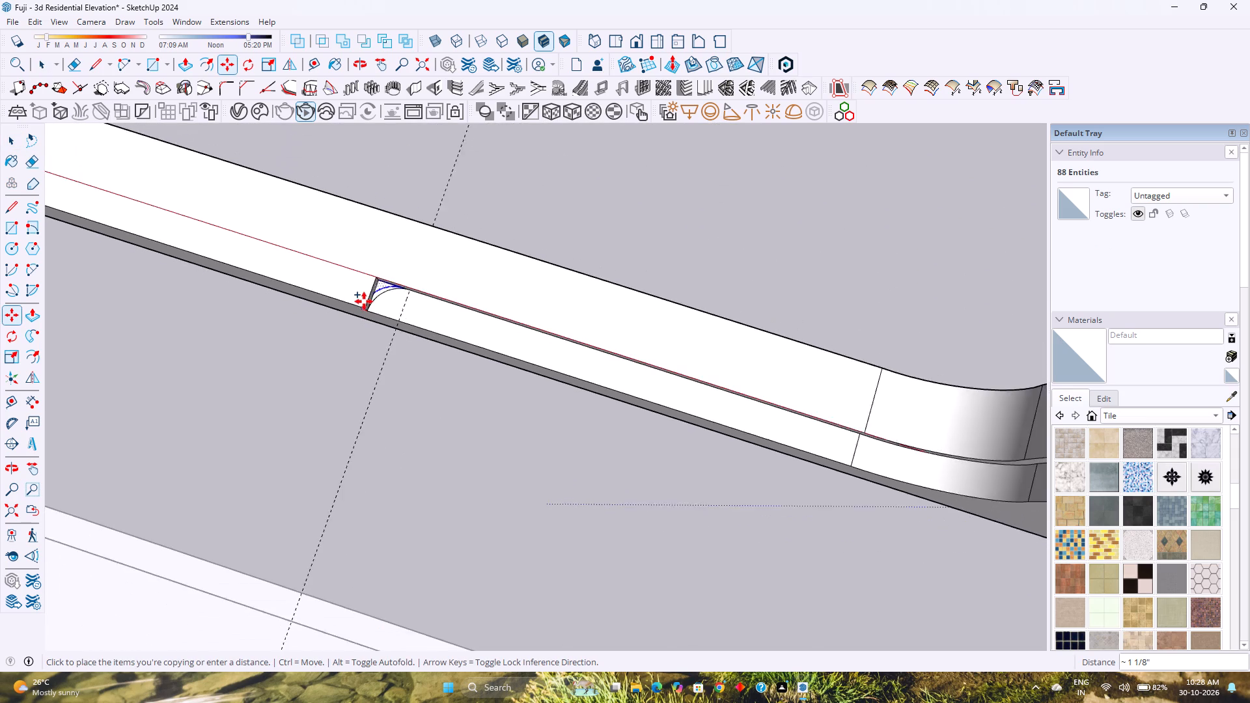
scroll(364, 301, "down", 3)
key("Up")
scroll(361, 299, "down", 4)
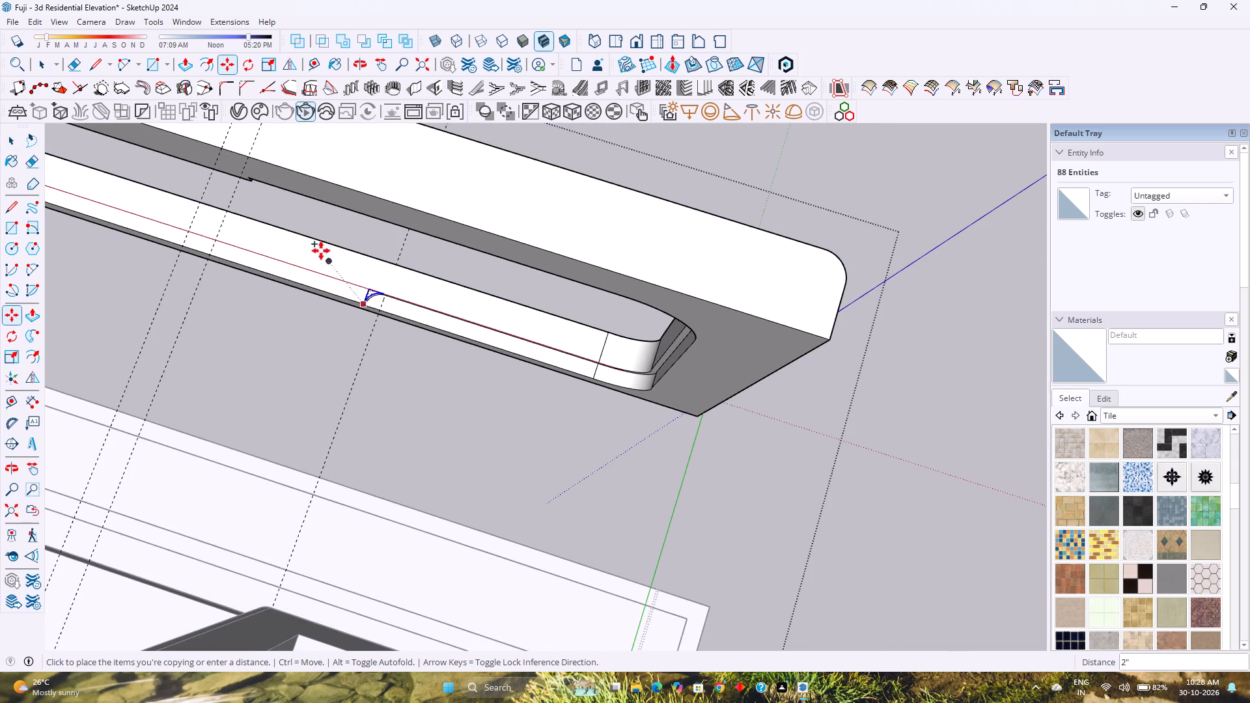
scroll(252, 202, "up", 4)
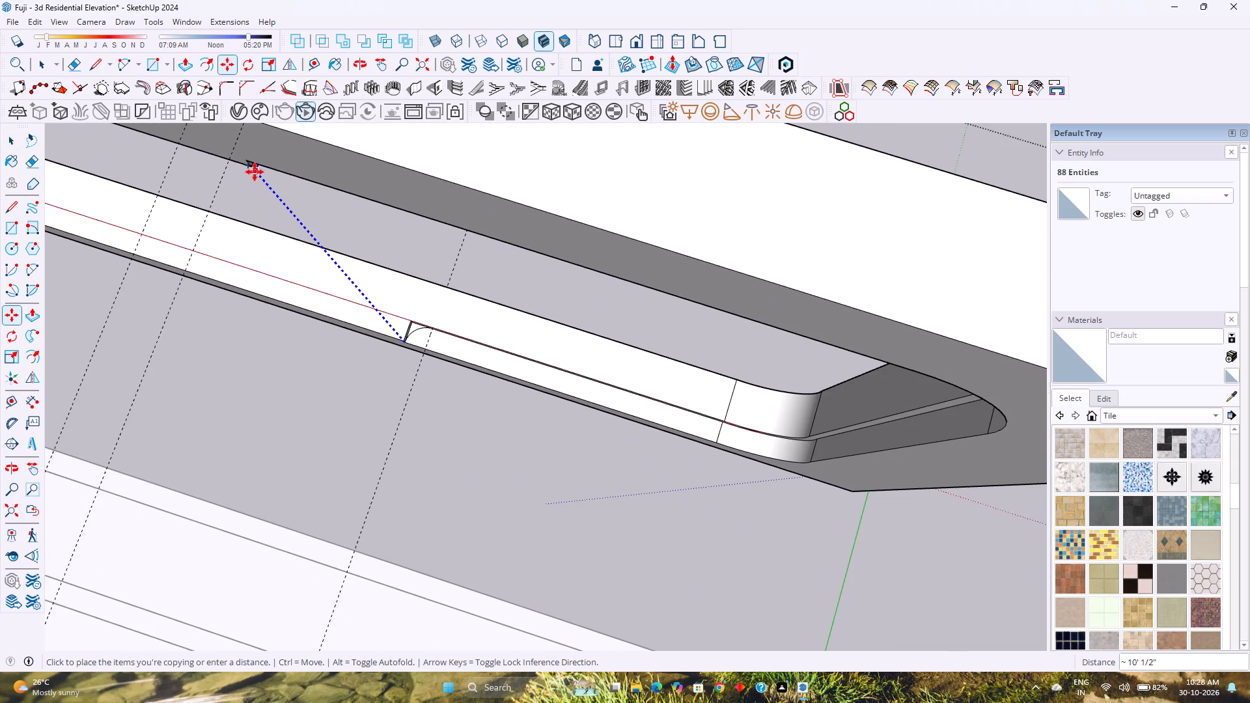
scroll(255, 170, "up", 9)
scroll(255, 170, "down", 4)
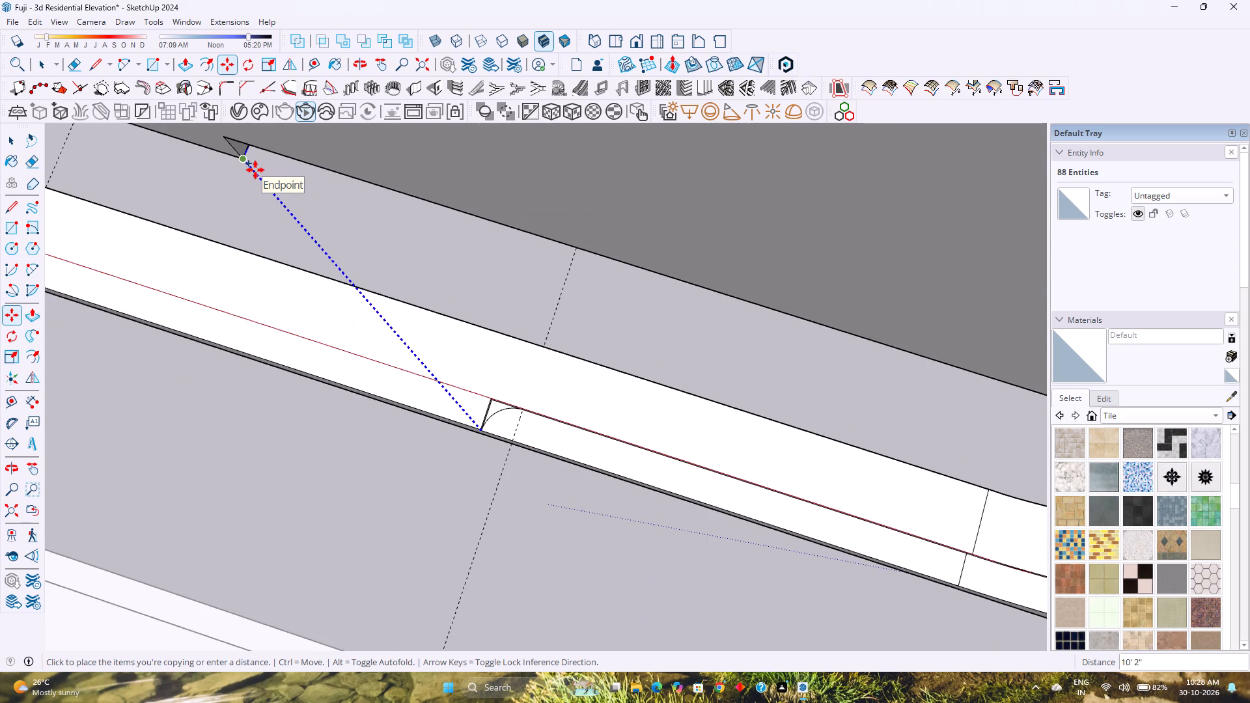
middle_click_drag(255, 170, 354, 270, "shift")
middle_click(354, 270, "shift")
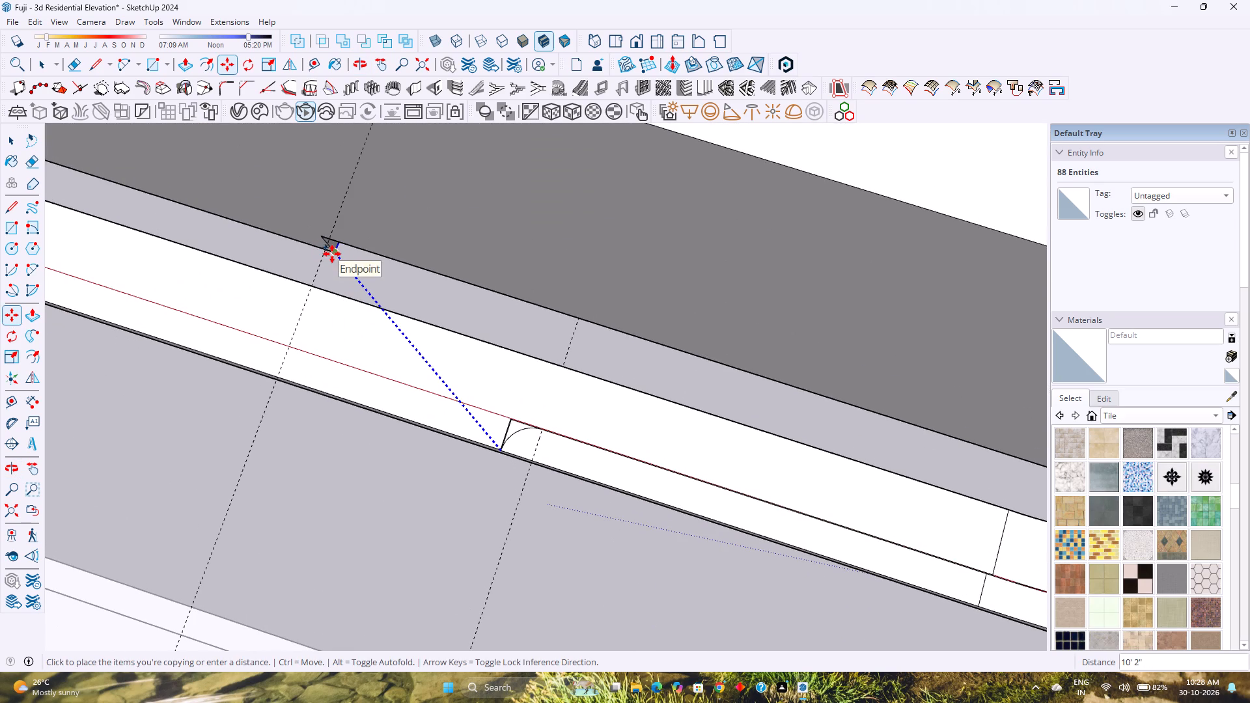
left_click(332, 254)
Push/Pull the corner face outside the arc on the lower beam 2 inches, up to the beam's surface.
middle_click_drag(336, 263, 306, 187)
middle_click(306, 187)
scroll(338, 202, "down", 3)
middle_click_drag(341, 204, 402, 380, "shift")
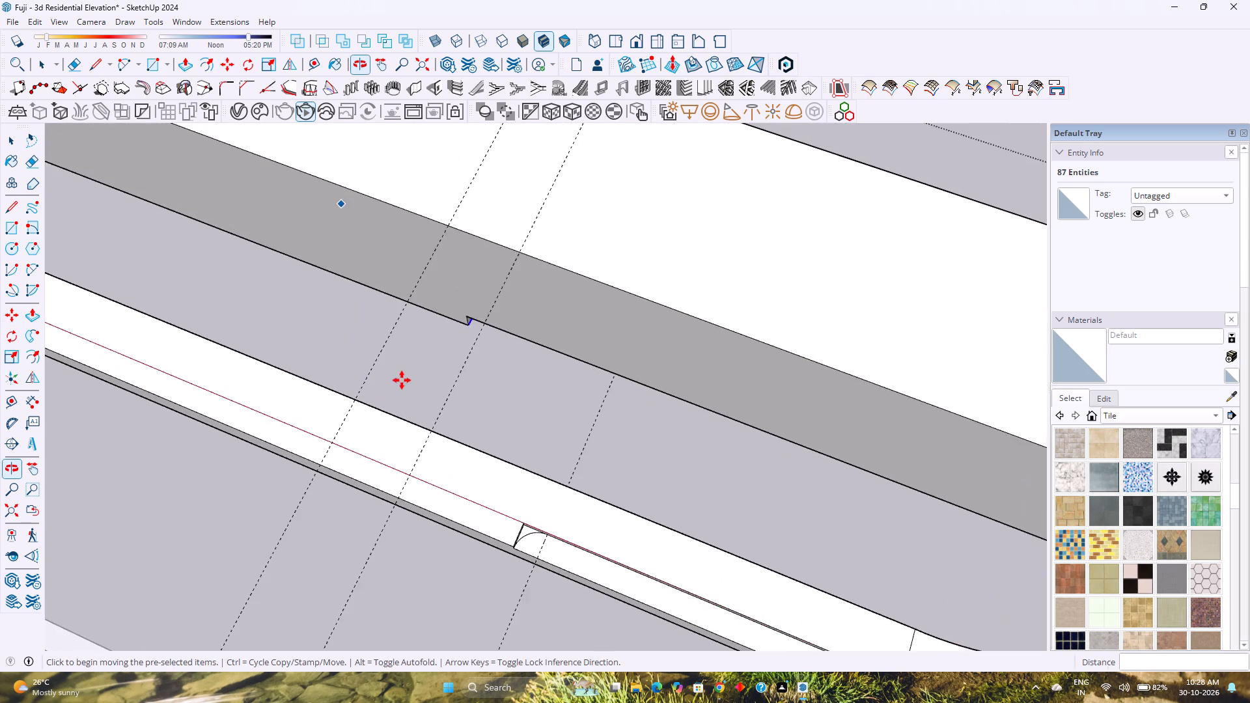
scroll(401, 374, "down", 2)
middle_click_drag(400, 373, 378, 202)
middle_click_drag(480, 353, 446, 233, "shift")
middle_click(447, 232, "shift")
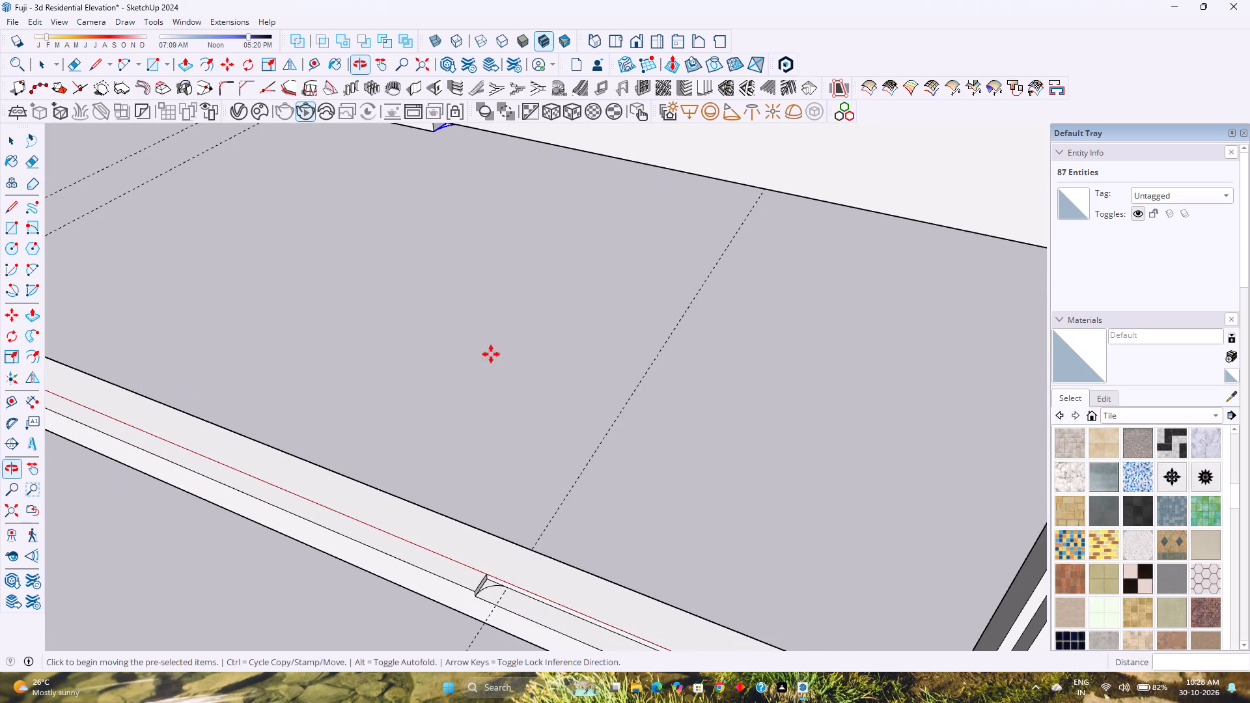
middle_click_drag(492, 379, 491, 443, "shift")
middle_click_drag(490, 444, 471, 322)
scroll(488, 322, "down", 3)
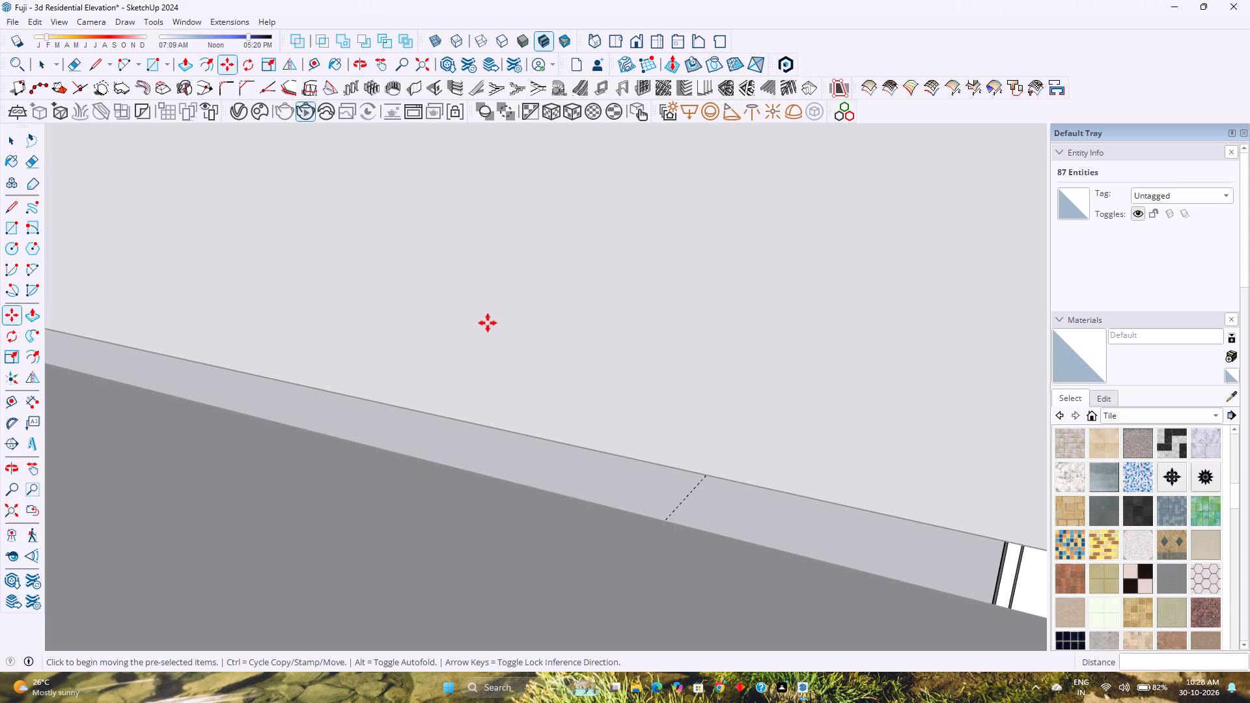
left_click(17, 512)
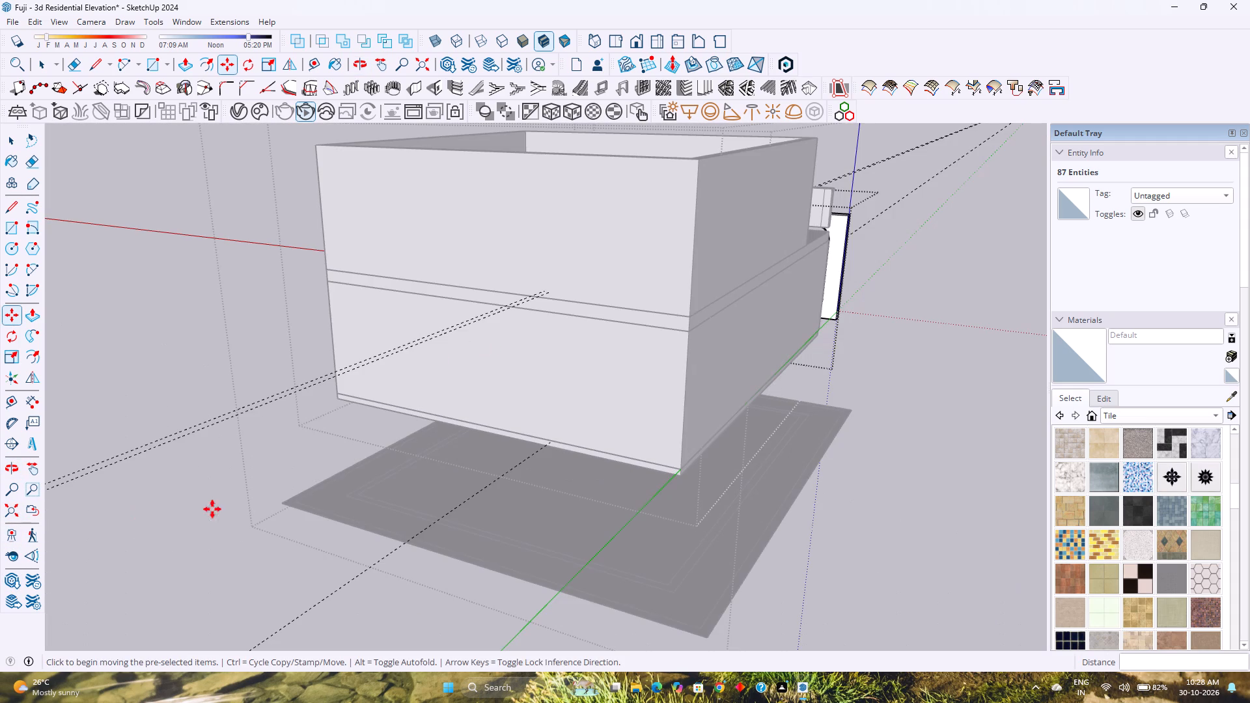
key("space")
middle_click_drag(678, 367, 217, 691, "shift")
middle_click(217, 691, "shift")
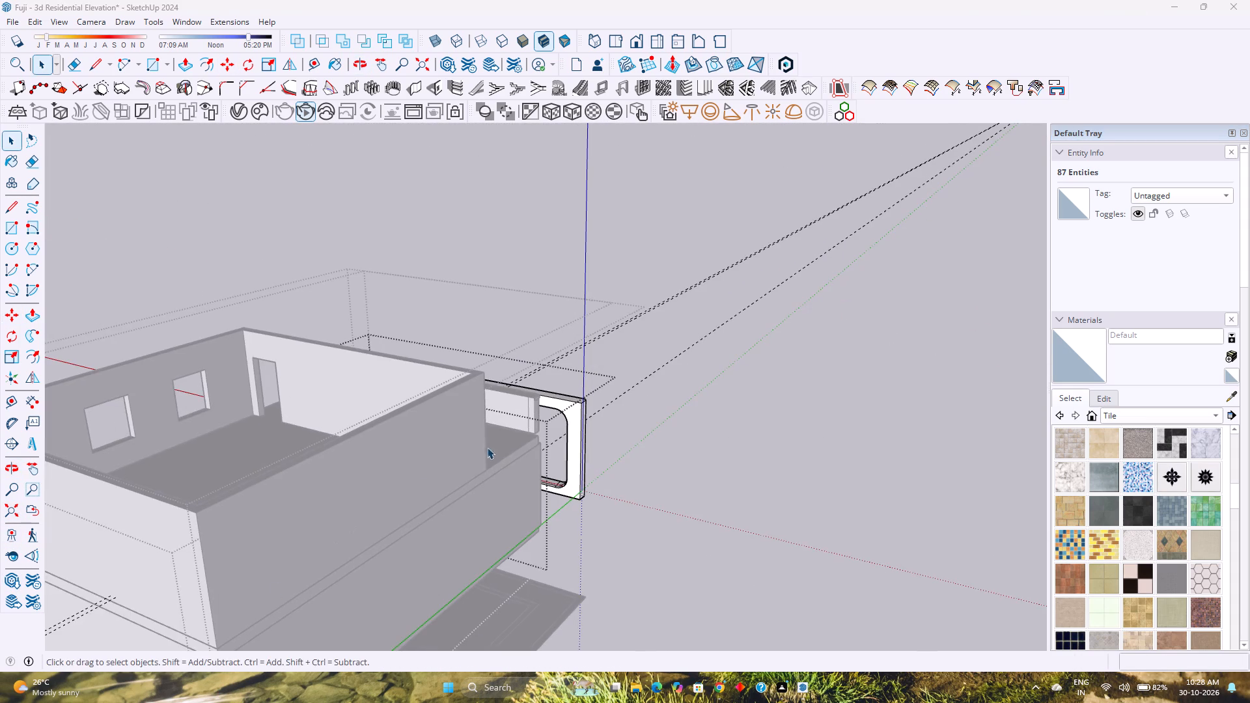
scroll(623, 439, "up", 1)
middle_click_drag(623, 441, 167, 505)
middle_click_drag(652, 462, 434, 451)
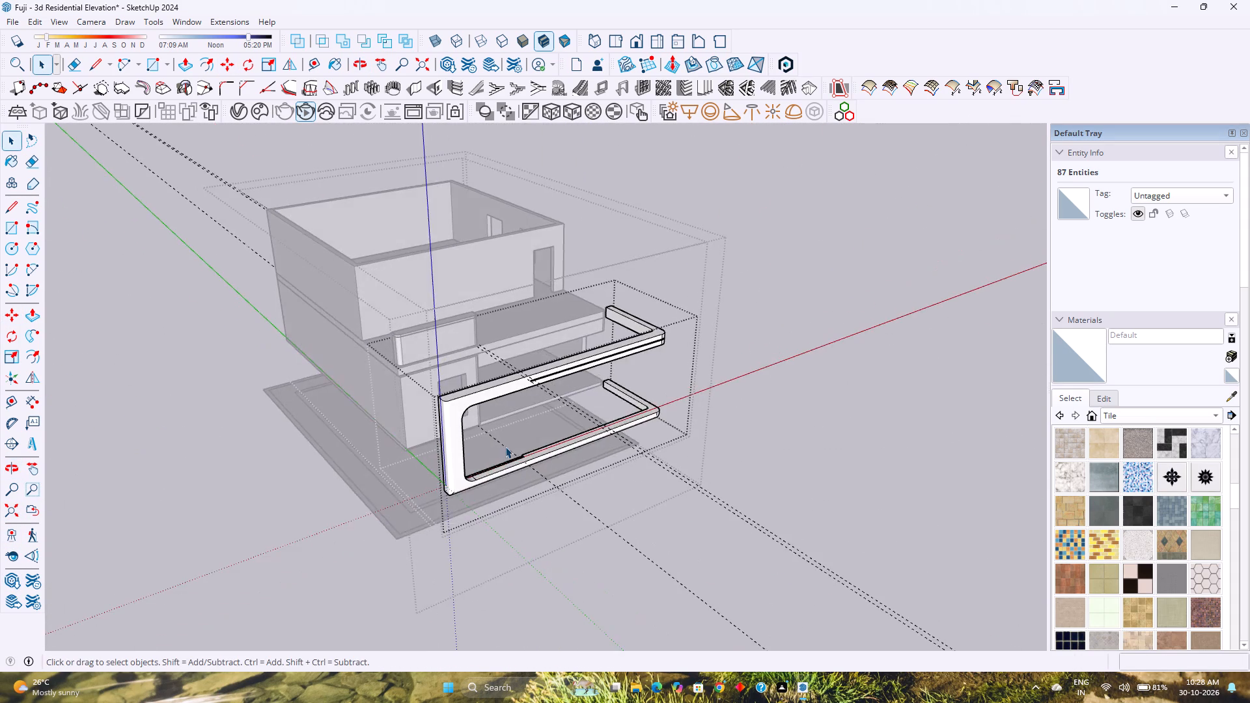
scroll(506, 447, "up", 16)
middle_click_drag(540, 493, 578, 551)
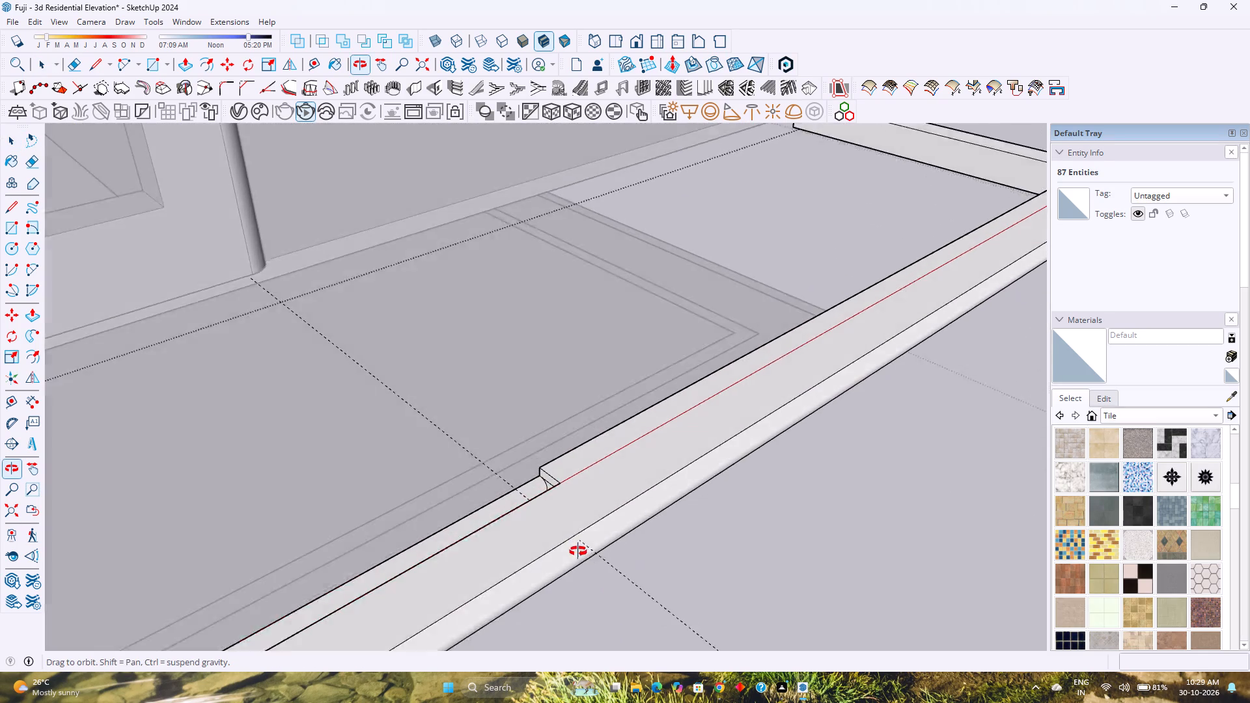
middle_click_drag(578, 551, 579, 556)
scroll(553, 498, "up", 16)
left_click(547, 472)
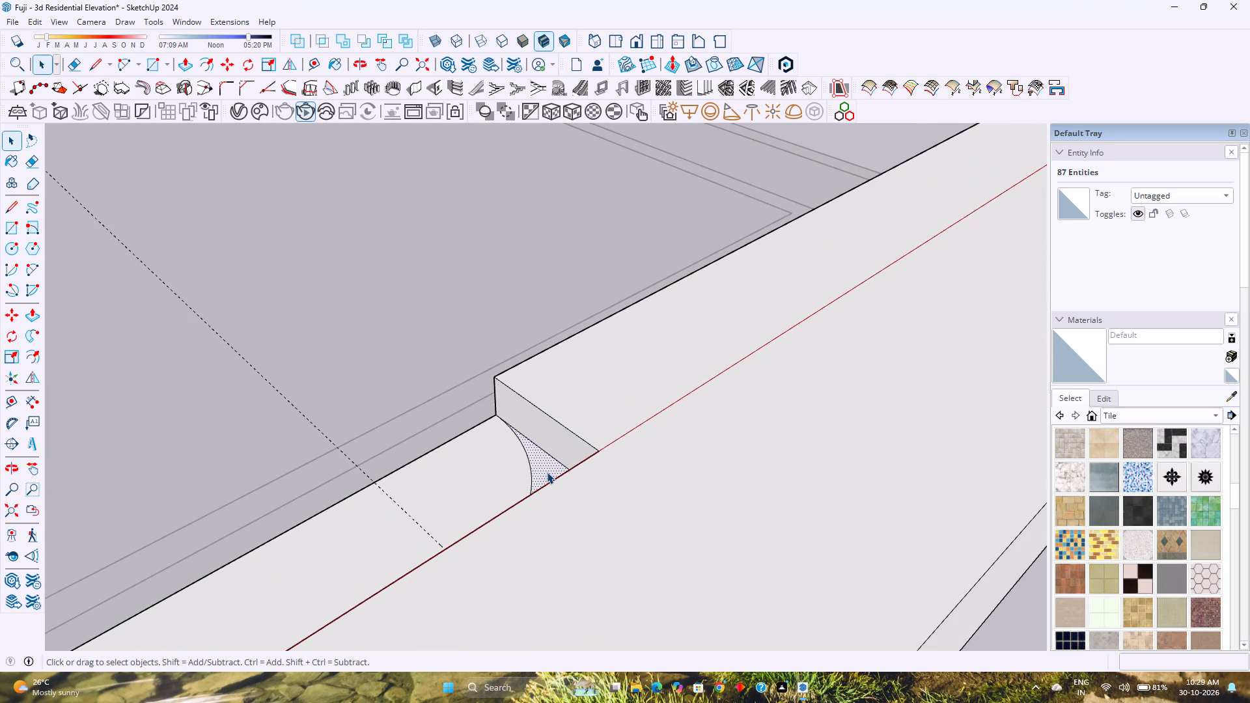
key("p")
left_click(547, 472)
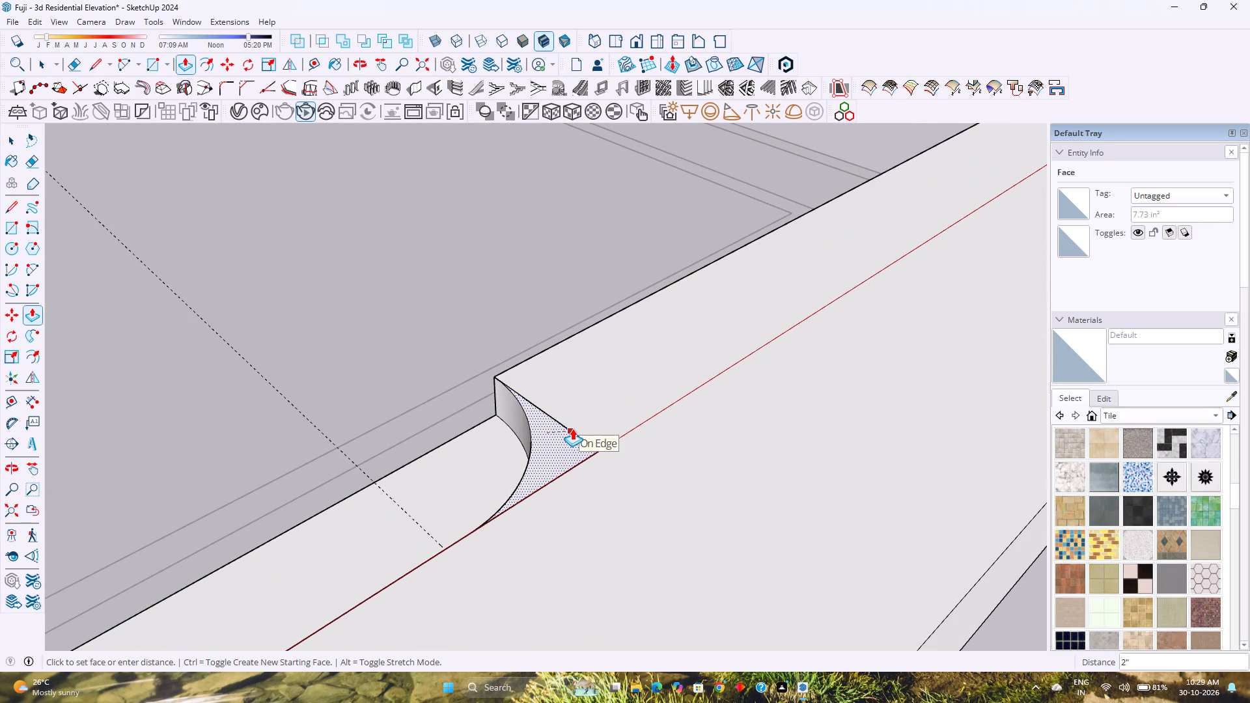
left_click(572, 428)
Erase the two leftover straight edges around the raised corner at the lower beam's rounded recess end.
scroll(572, 428, "down", 3)
key("e")
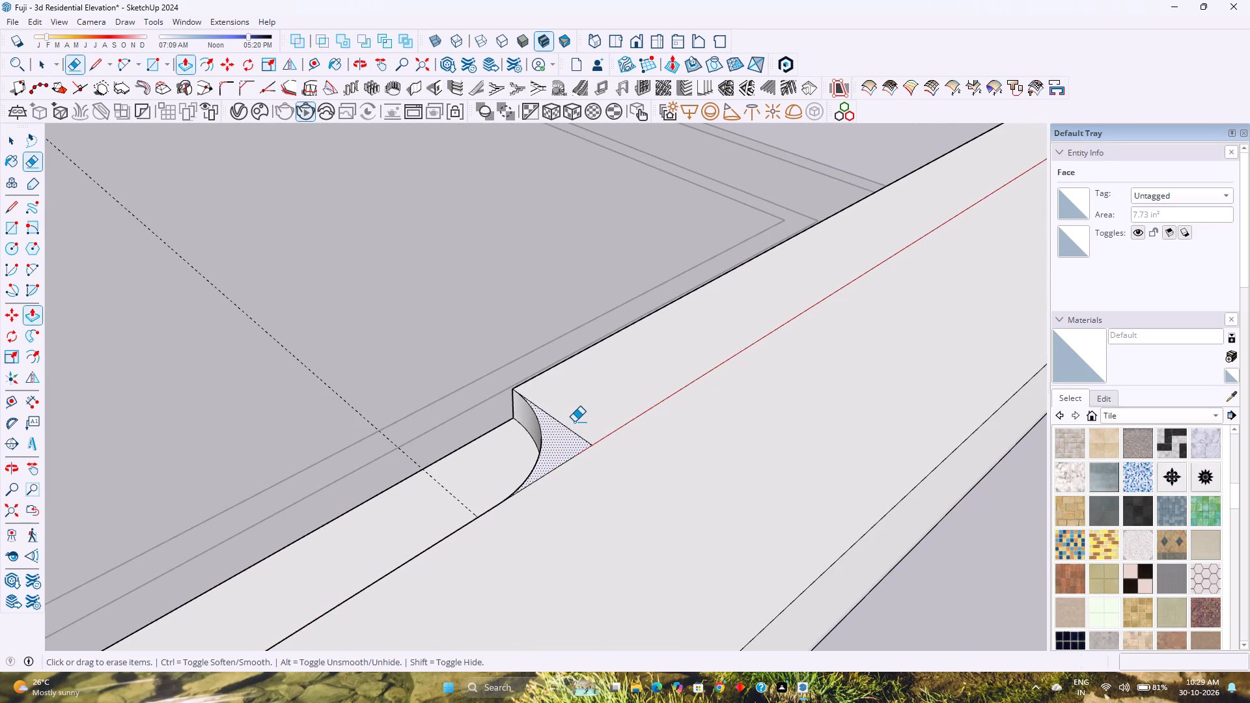
left_click(568, 428)
left_click(566, 463)
Repeat the 2-inch Push/Pull on the copied corner face at the upper beam's recess end.
scroll(563, 463, "down", 2)
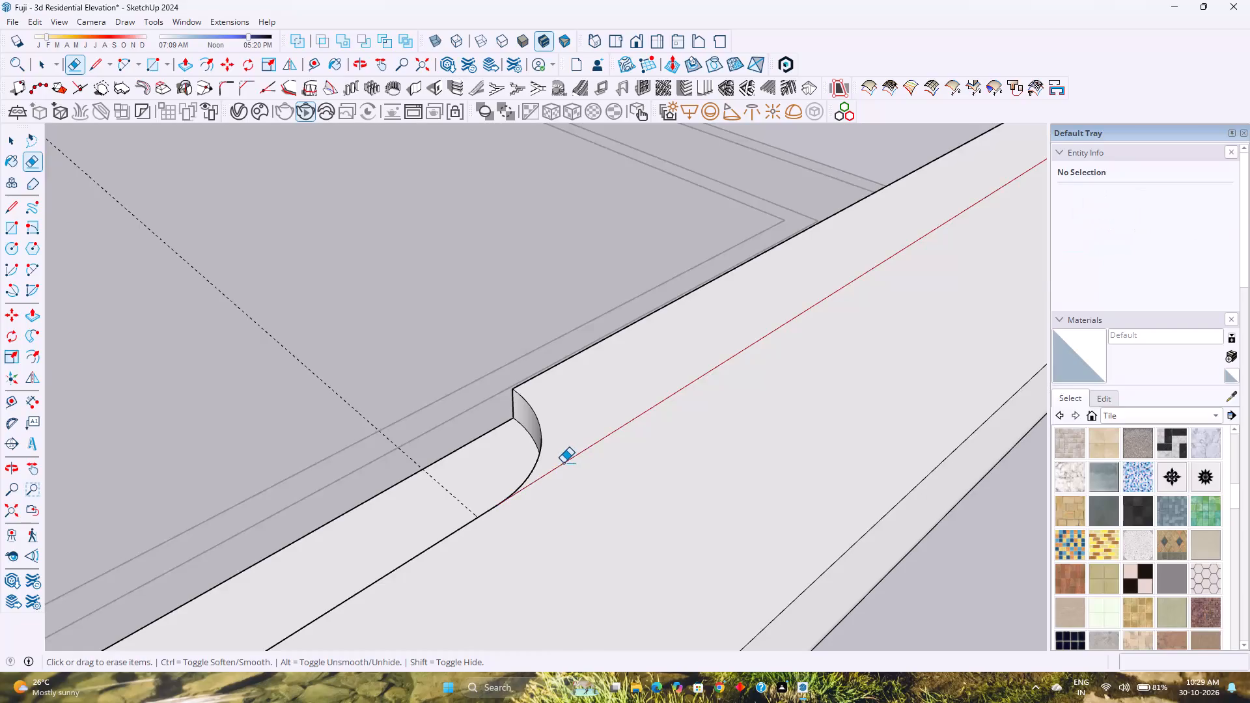
scroll(563, 463, "down", 20)
scroll(563, 463, "down", 1)
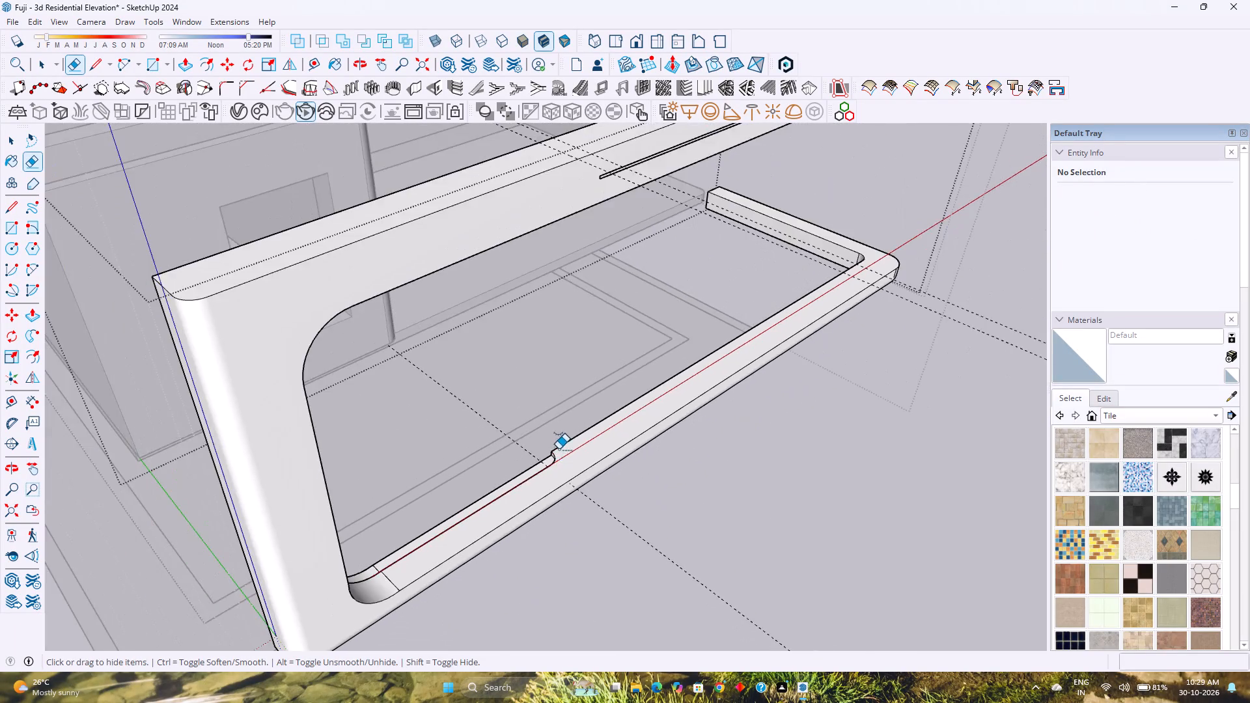
middle_click_drag(560, 448, 581, 555, "shift")
middle_click_drag(580, 551, 487, 482)
scroll(484, 456, "down", 1, "shift")
middle_click_drag(484, 456, 492, 639, "shift")
middle_click(492, 639, "shift")
middle_click_drag(441, 529, 503, 424)
middle_click(503, 424)
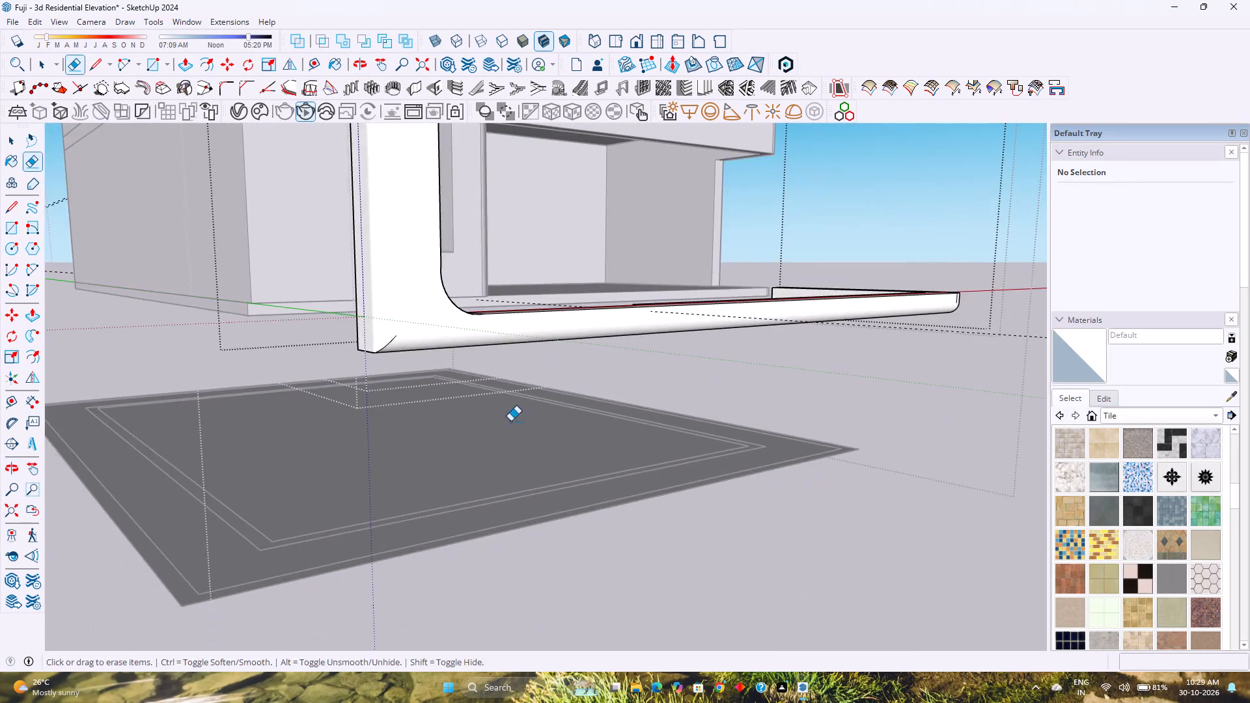
middle_click_drag(511, 421, 485, 659, "shift")
middle_click(485, 659)
middle_click_drag(460, 589, 840, 636)
middle_click_drag(873, 598, 525, 681, "shift")
middle_click(525, 681, "shift")
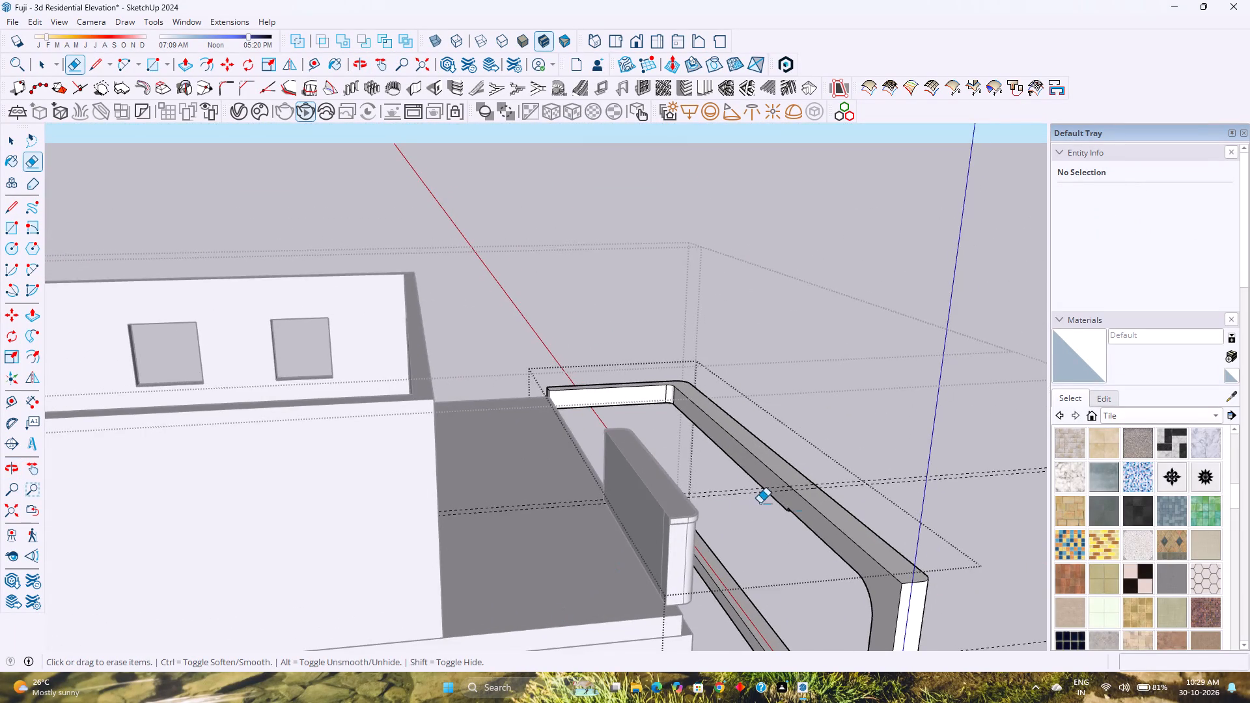
scroll(794, 510, "up", 7)
key("p")
scroll(764, 521, "up", 4)
middle_click_drag(764, 521, 798, 514)
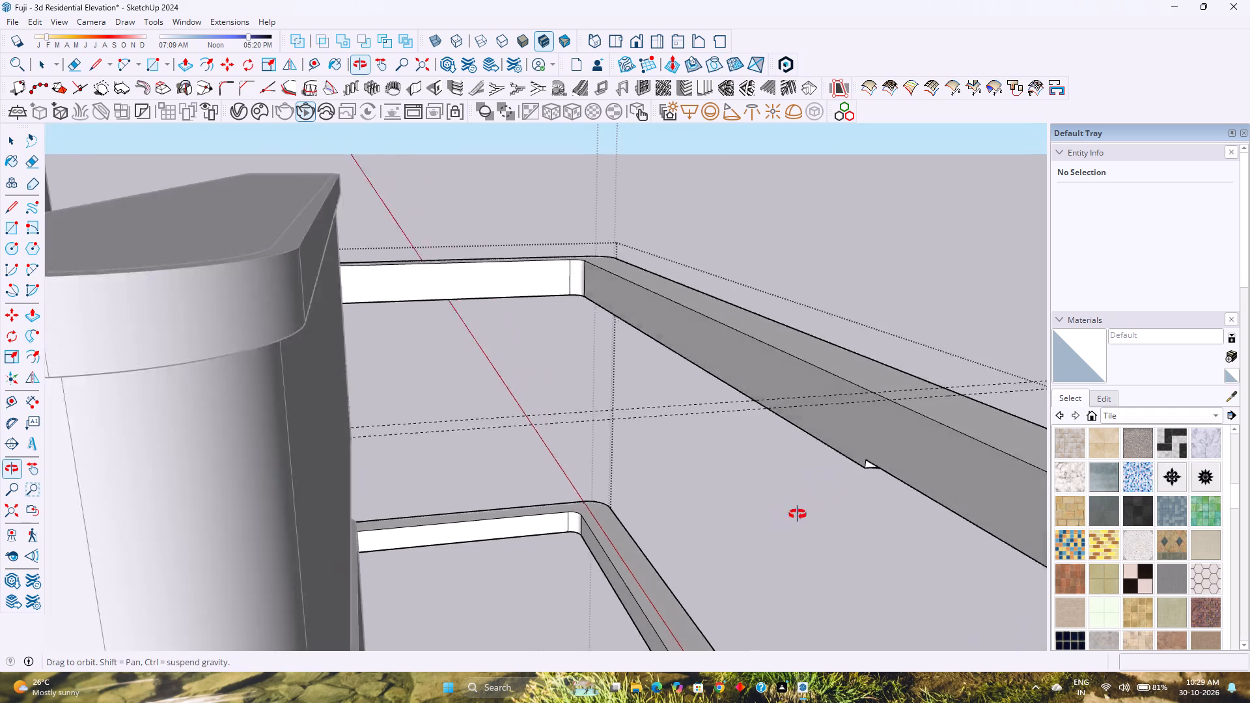
middle_click_drag(798, 514, 804, 514)
middle_click(804, 514)
middle_click_drag(846, 501, 216, 645, "shift")
middle_click(216, 645, "shift")
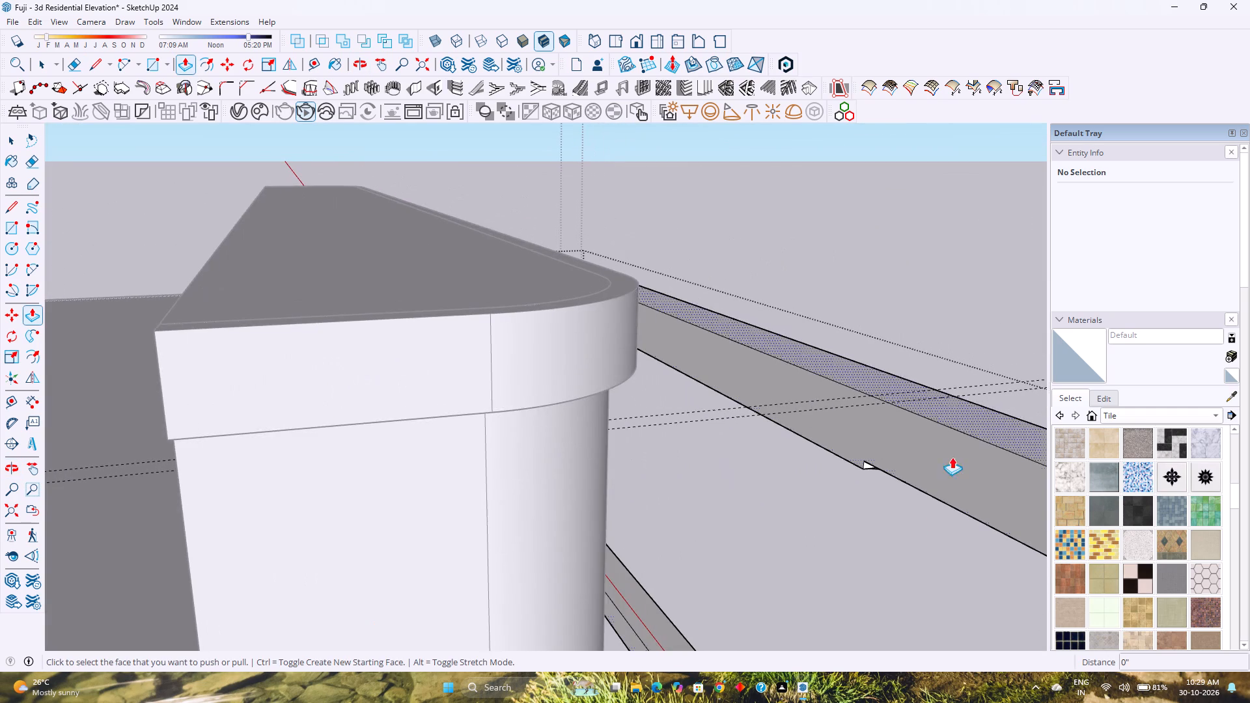
scroll(877, 474, "up", 20)
scroll(877, 474, "up", 2)
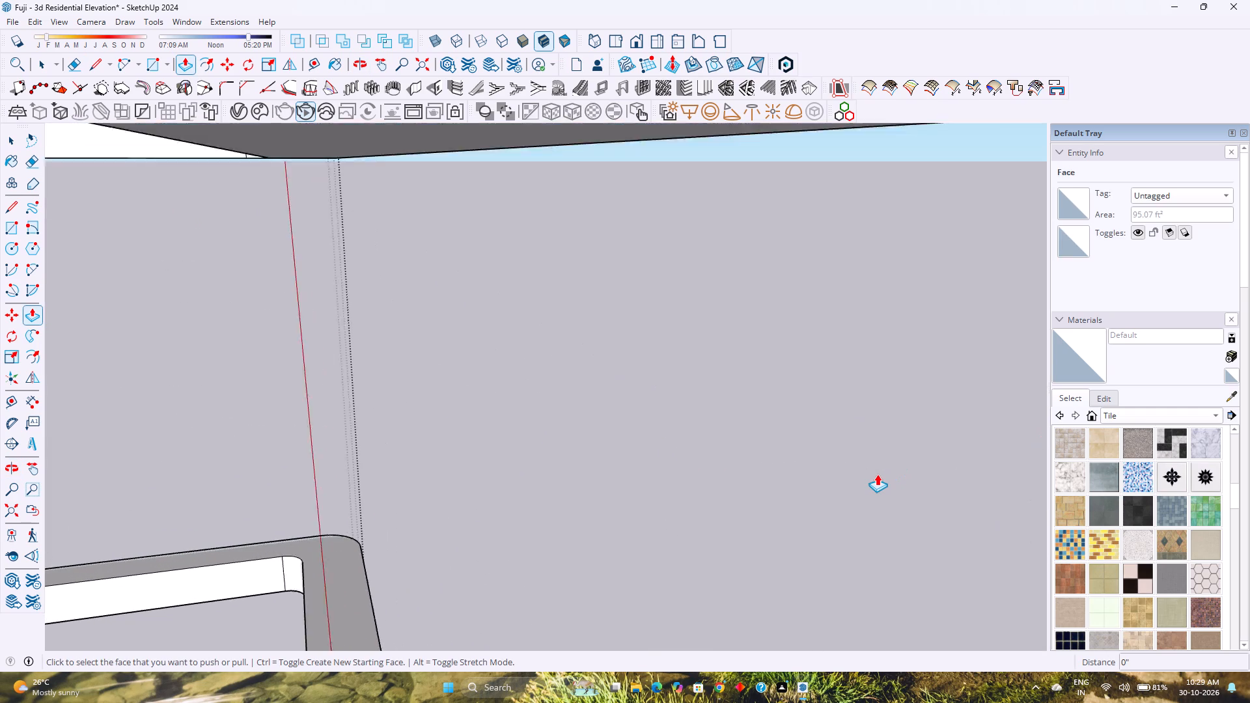
scroll(877, 474, "up", 1)
scroll(876, 474, "down", 4)
scroll(863, 457, "up", 5)
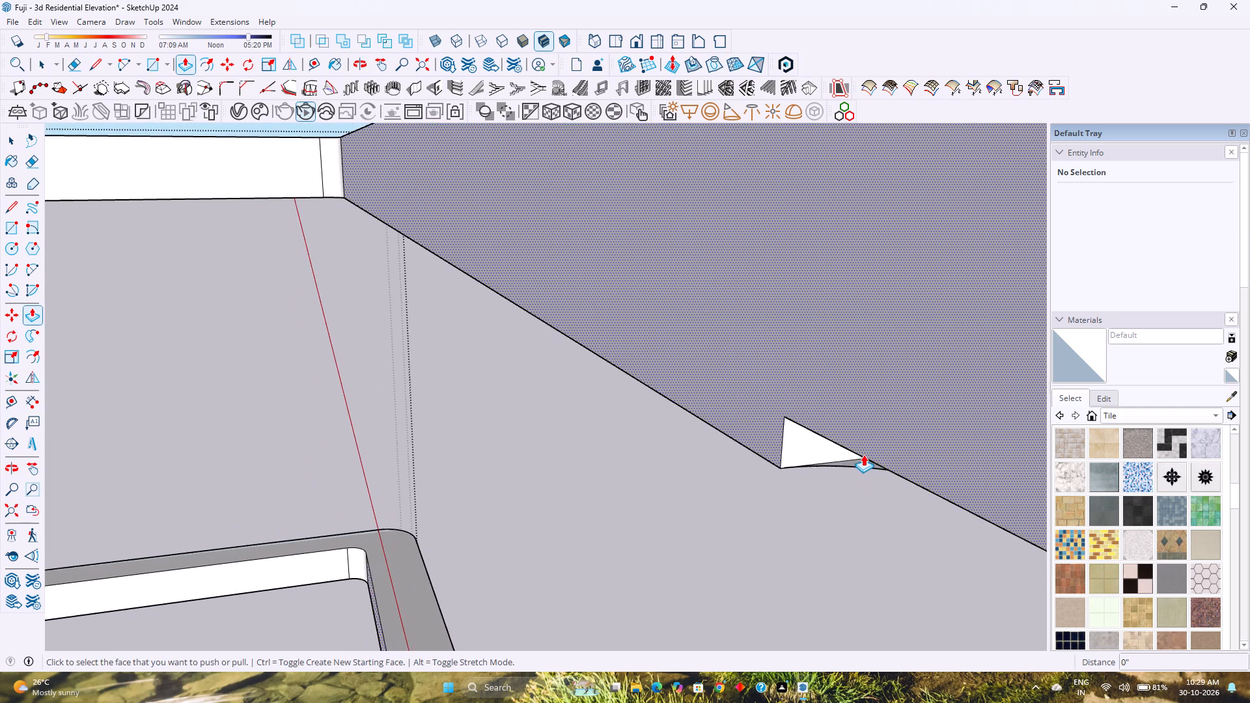
scroll(863, 454, "up", 13)
double_click(845, 475)
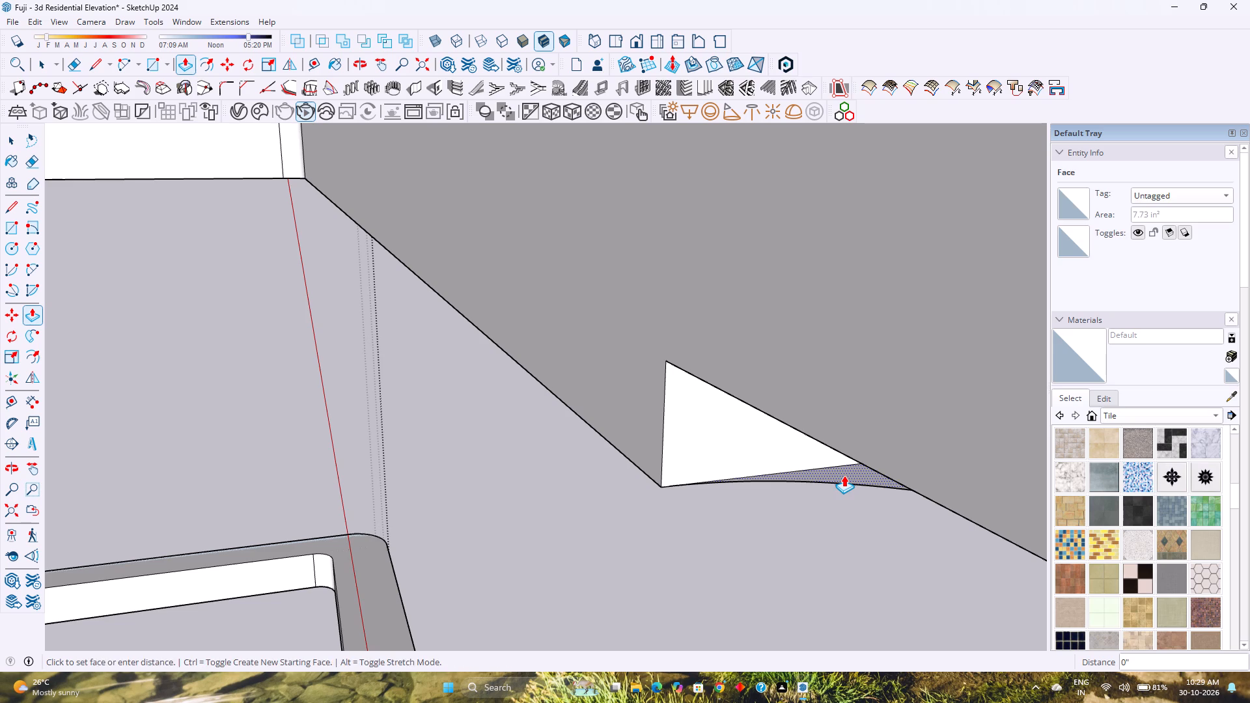
Inspect the raised corner at the upper beam's rounded recess end and undo its last Push/Pull.
middle_click_drag(762, 491, 696, 559, "shift")
middle_click(681, 555)
middle_click_drag(681, 553, 718, 498)
middle_click(718, 498)
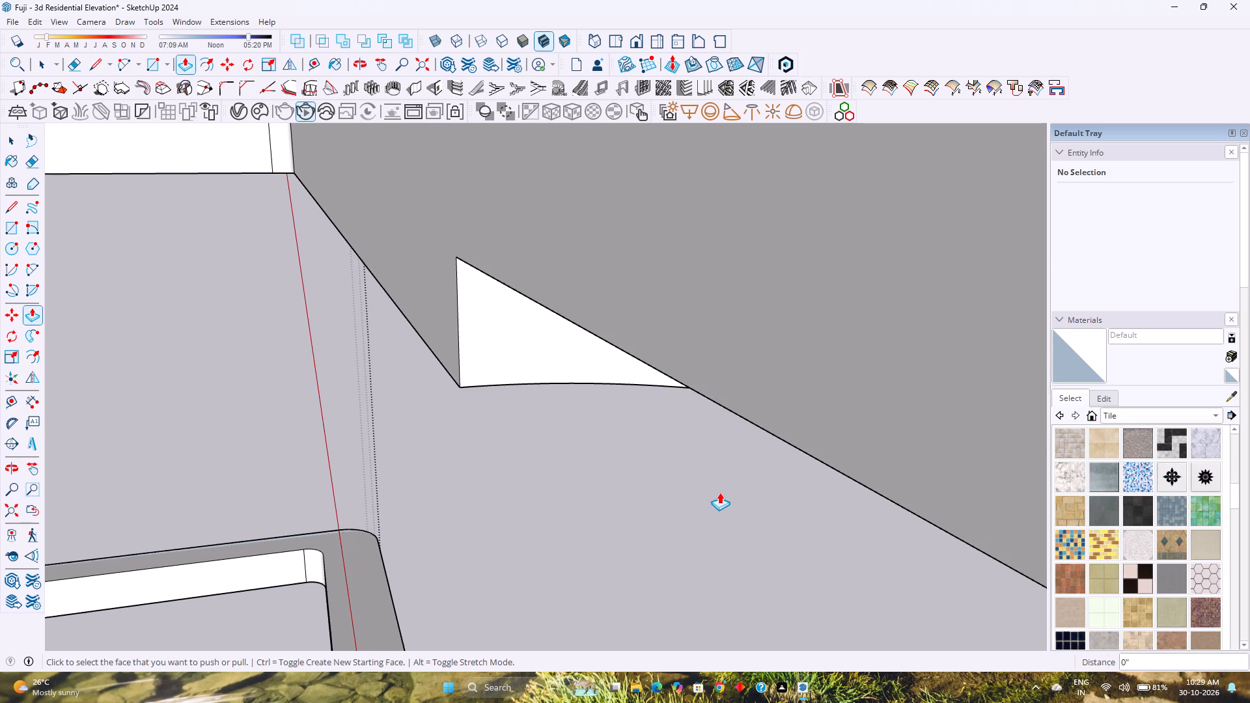
scroll(719, 492, "down", 8)
scroll(725, 520, "up", 1)
middle_click_drag(723, 521, 628, 384)
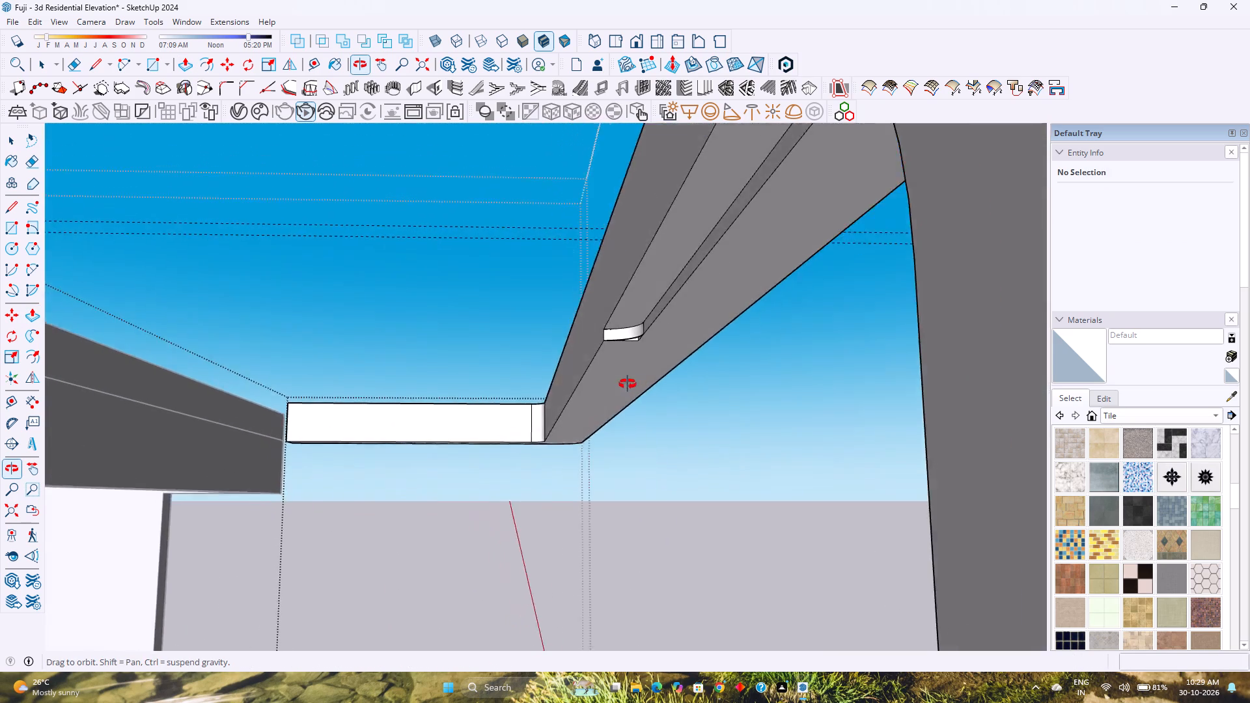
middle_click_drag(628, 384, 661, 363)
scroll(678, 342, "up", 8)
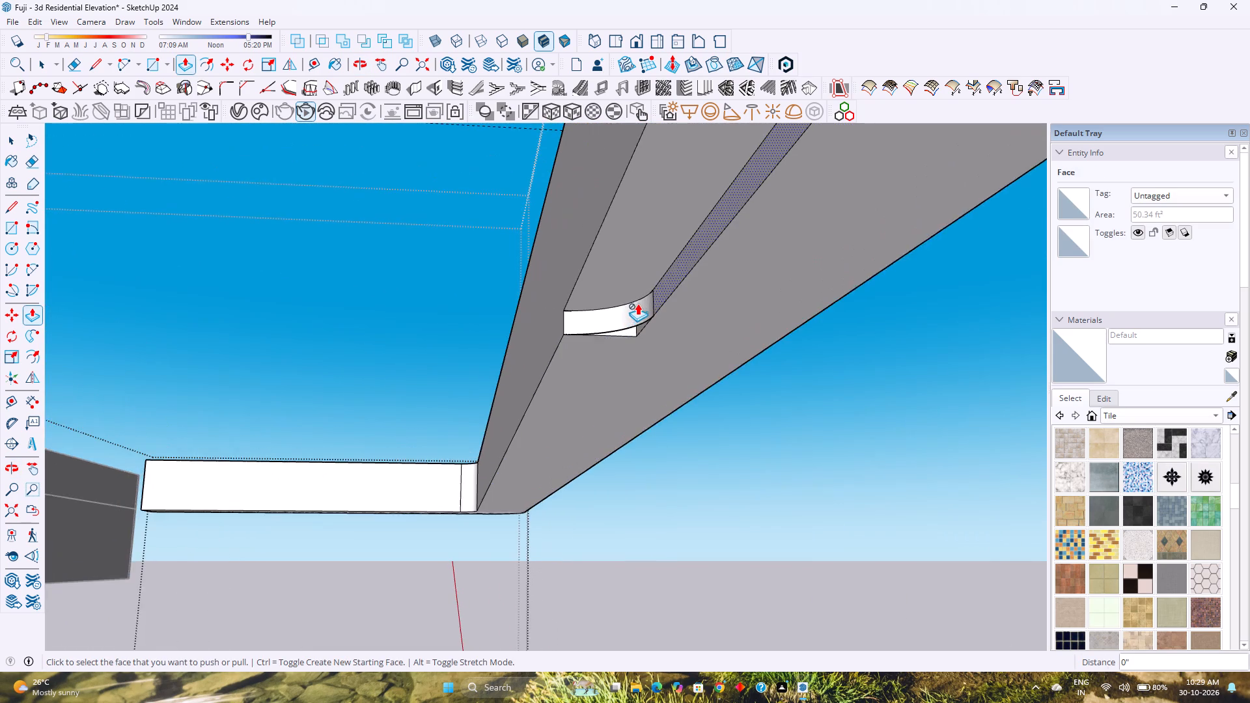
scroll(637, 303, "up", 7)
middle_click_drag(622, 335, 654, 296)
middle_click(654, 296)
scroll(647, 342, "up", 7)
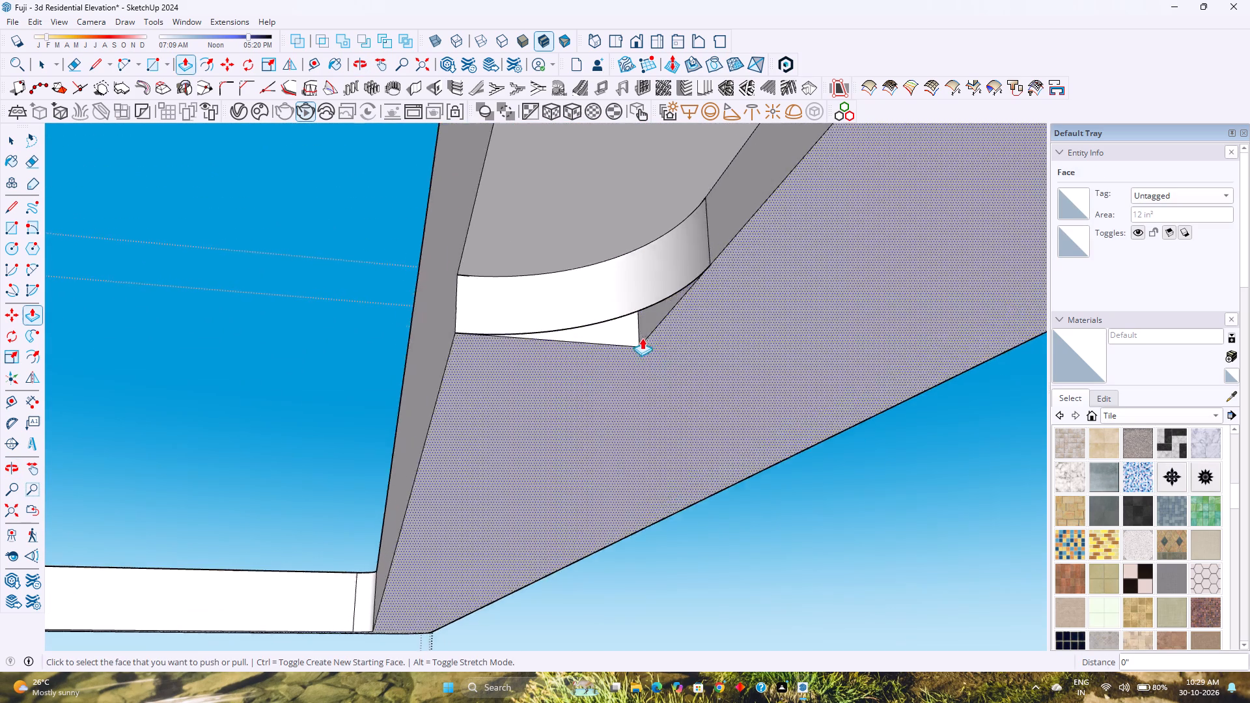
scroll(642, 338, "up", 4)
middle_click_drag(624, 337, 710, 316)
middle_click(710, 316)
scroll(681, 319, "up", 2)
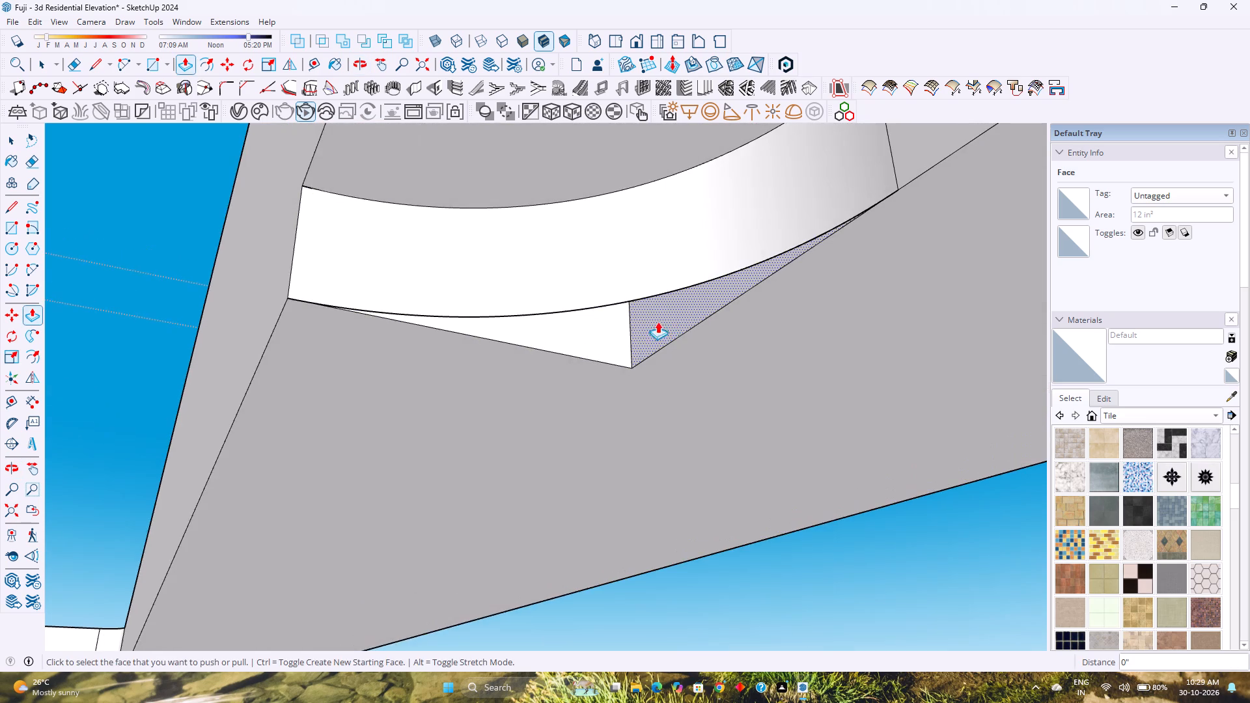
middle_click_drag(646, 322, 695, 237)
middle_click_drag(601, 316, 654, 245)
middle_click(654, 245)
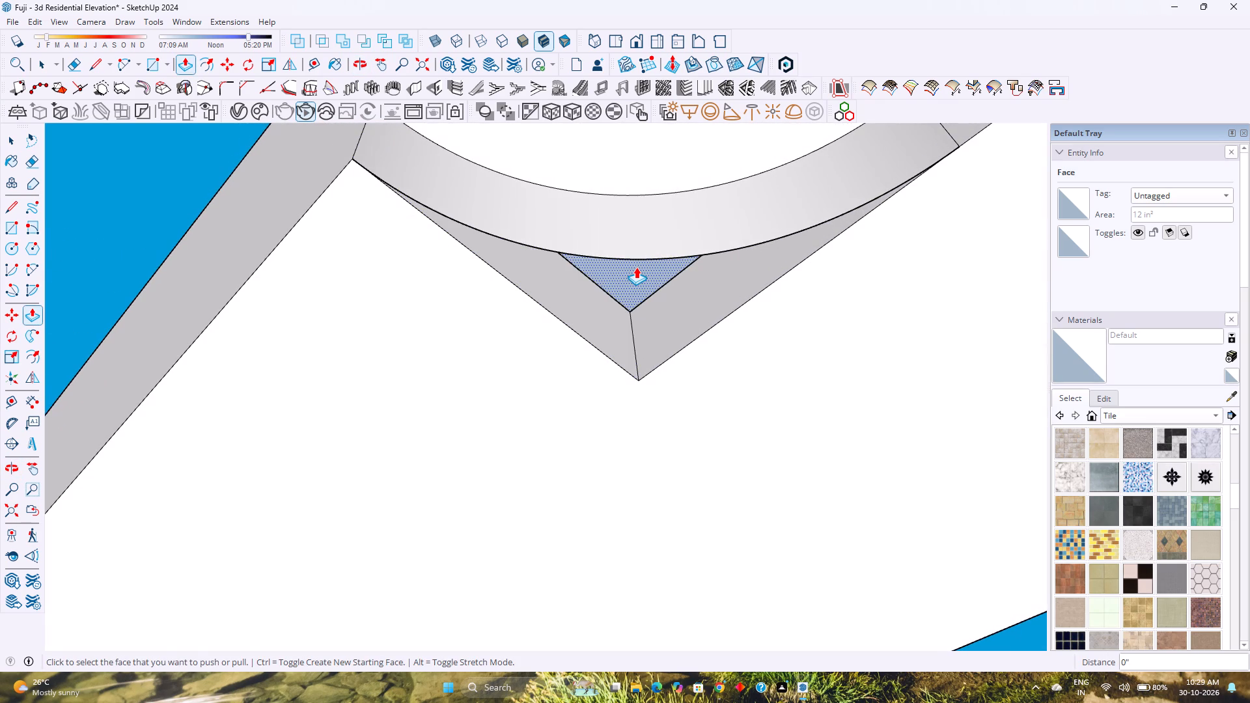
key("ctrl+z")
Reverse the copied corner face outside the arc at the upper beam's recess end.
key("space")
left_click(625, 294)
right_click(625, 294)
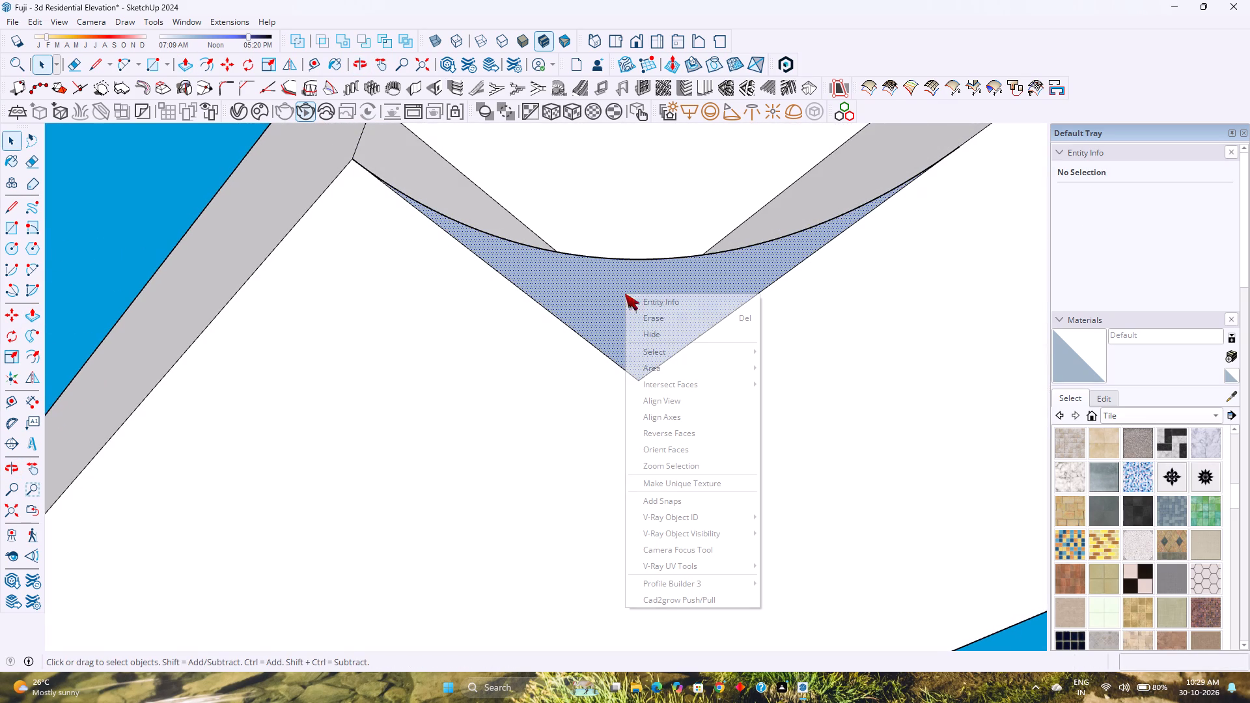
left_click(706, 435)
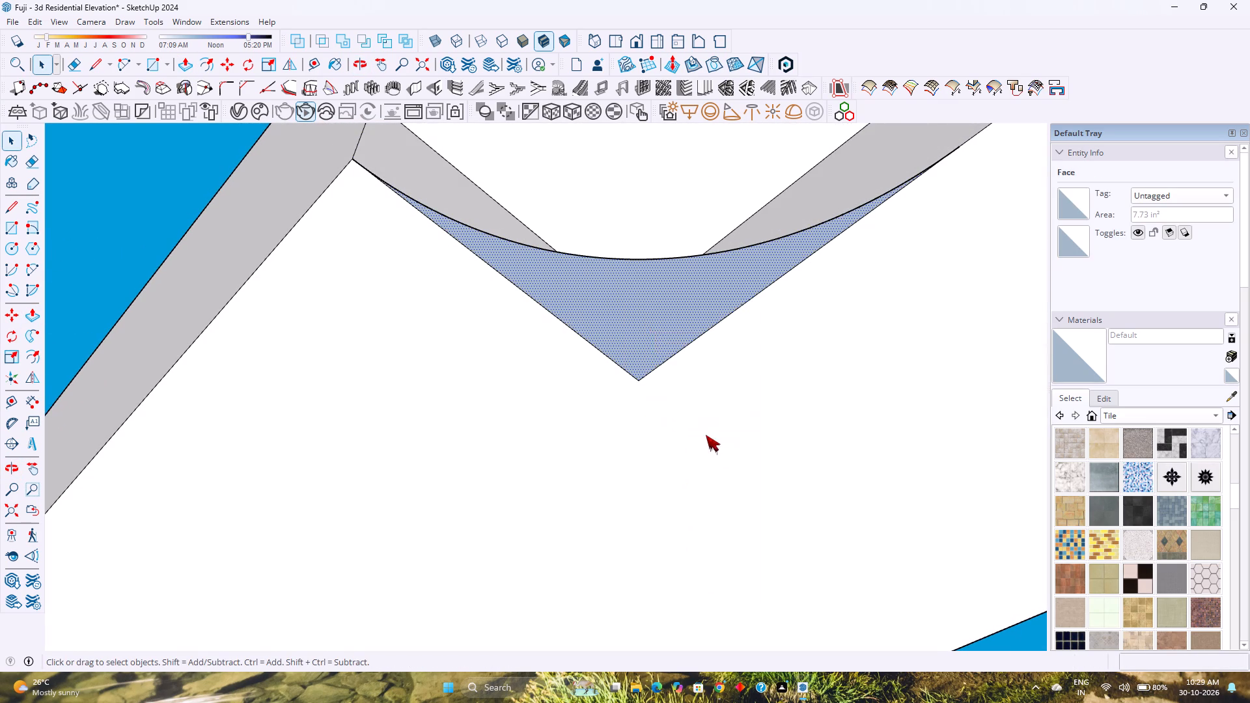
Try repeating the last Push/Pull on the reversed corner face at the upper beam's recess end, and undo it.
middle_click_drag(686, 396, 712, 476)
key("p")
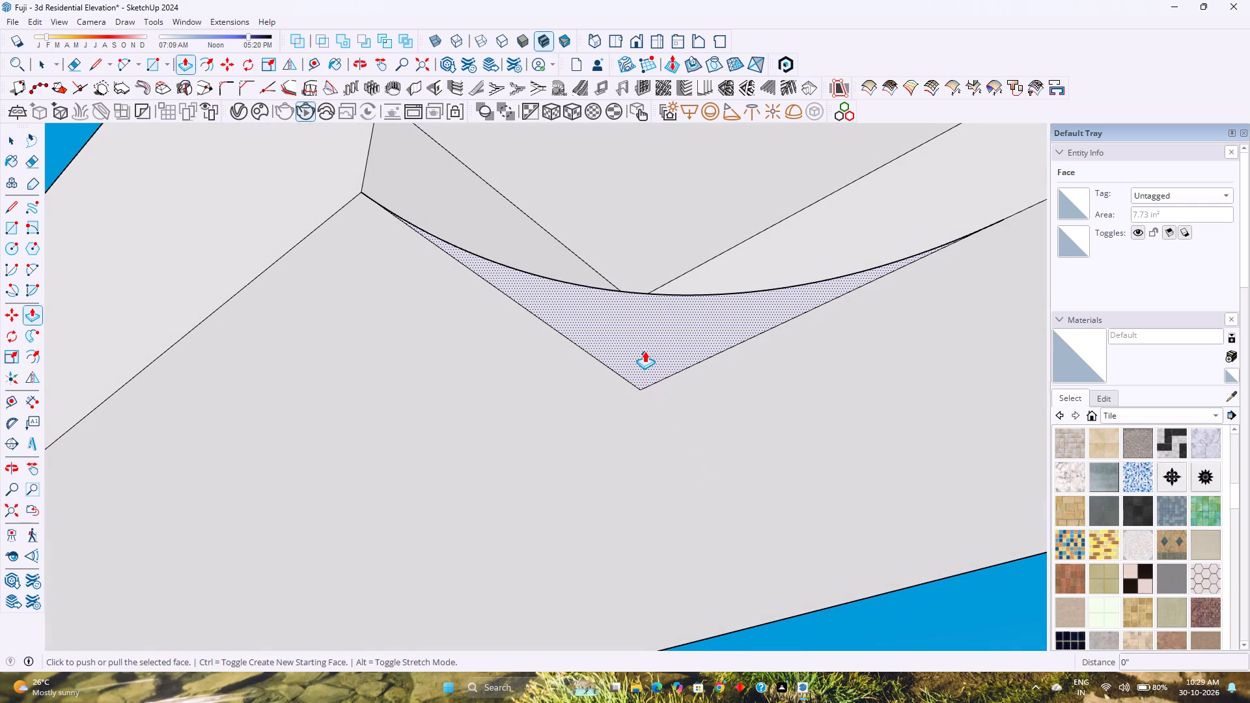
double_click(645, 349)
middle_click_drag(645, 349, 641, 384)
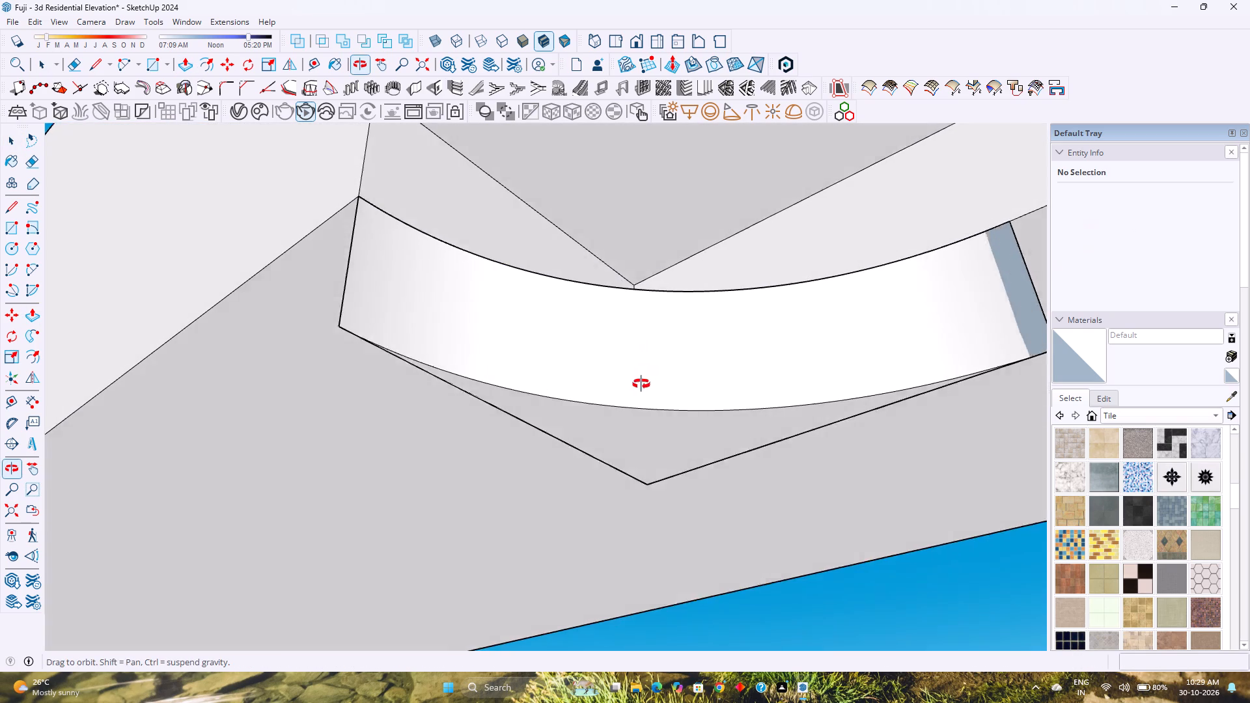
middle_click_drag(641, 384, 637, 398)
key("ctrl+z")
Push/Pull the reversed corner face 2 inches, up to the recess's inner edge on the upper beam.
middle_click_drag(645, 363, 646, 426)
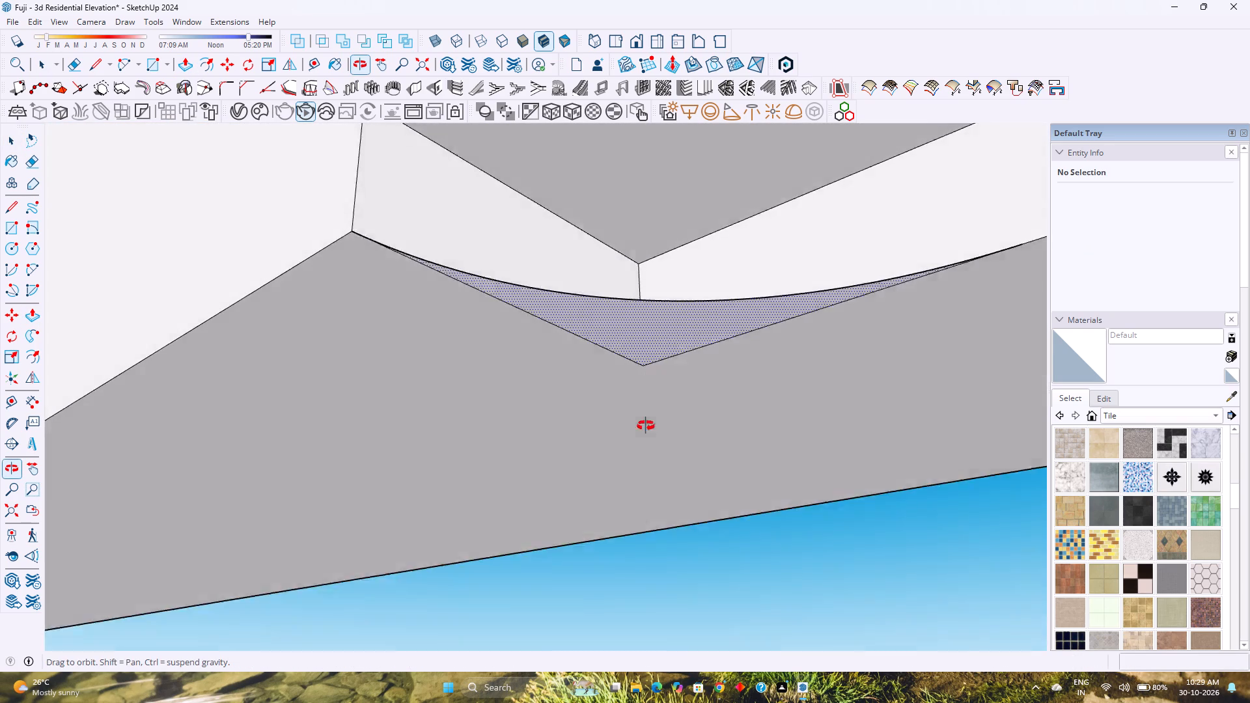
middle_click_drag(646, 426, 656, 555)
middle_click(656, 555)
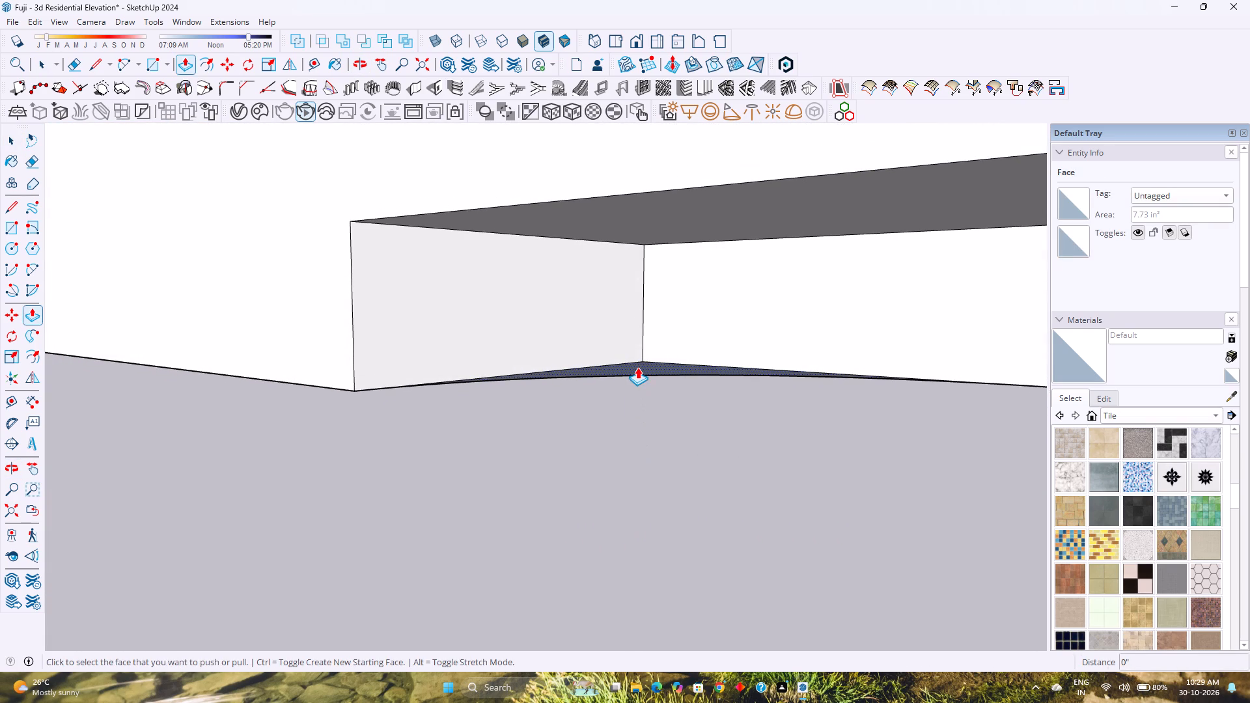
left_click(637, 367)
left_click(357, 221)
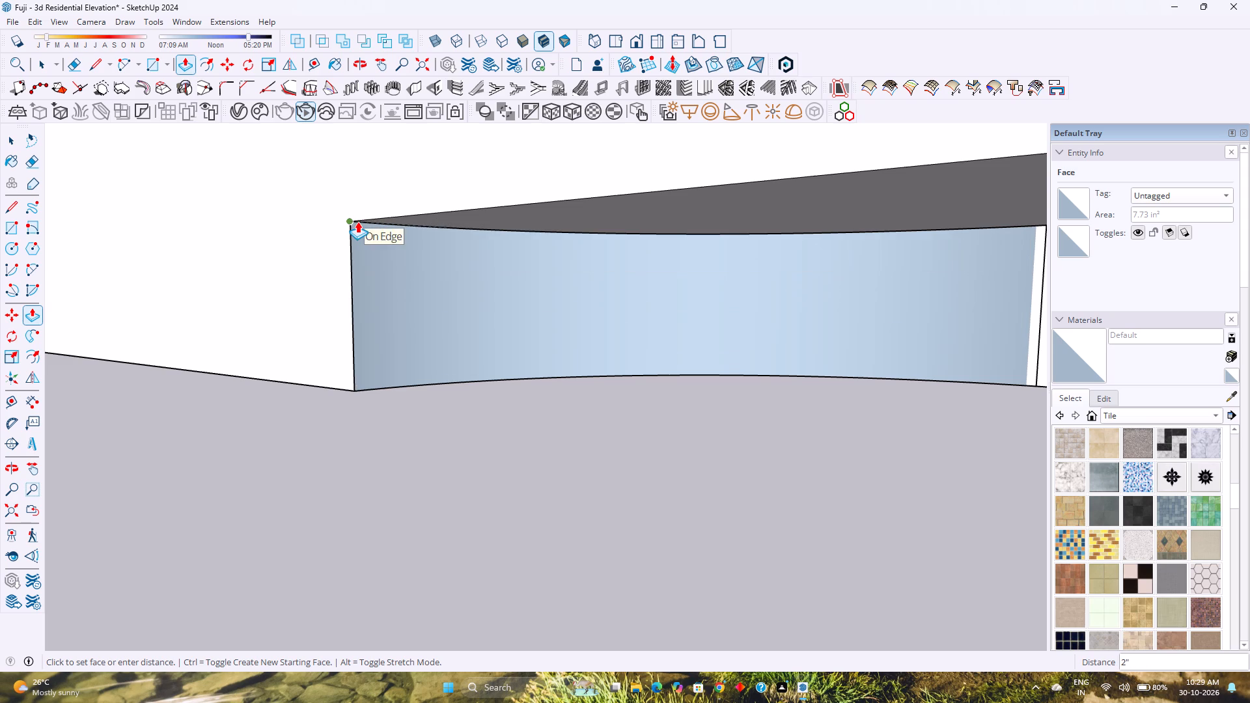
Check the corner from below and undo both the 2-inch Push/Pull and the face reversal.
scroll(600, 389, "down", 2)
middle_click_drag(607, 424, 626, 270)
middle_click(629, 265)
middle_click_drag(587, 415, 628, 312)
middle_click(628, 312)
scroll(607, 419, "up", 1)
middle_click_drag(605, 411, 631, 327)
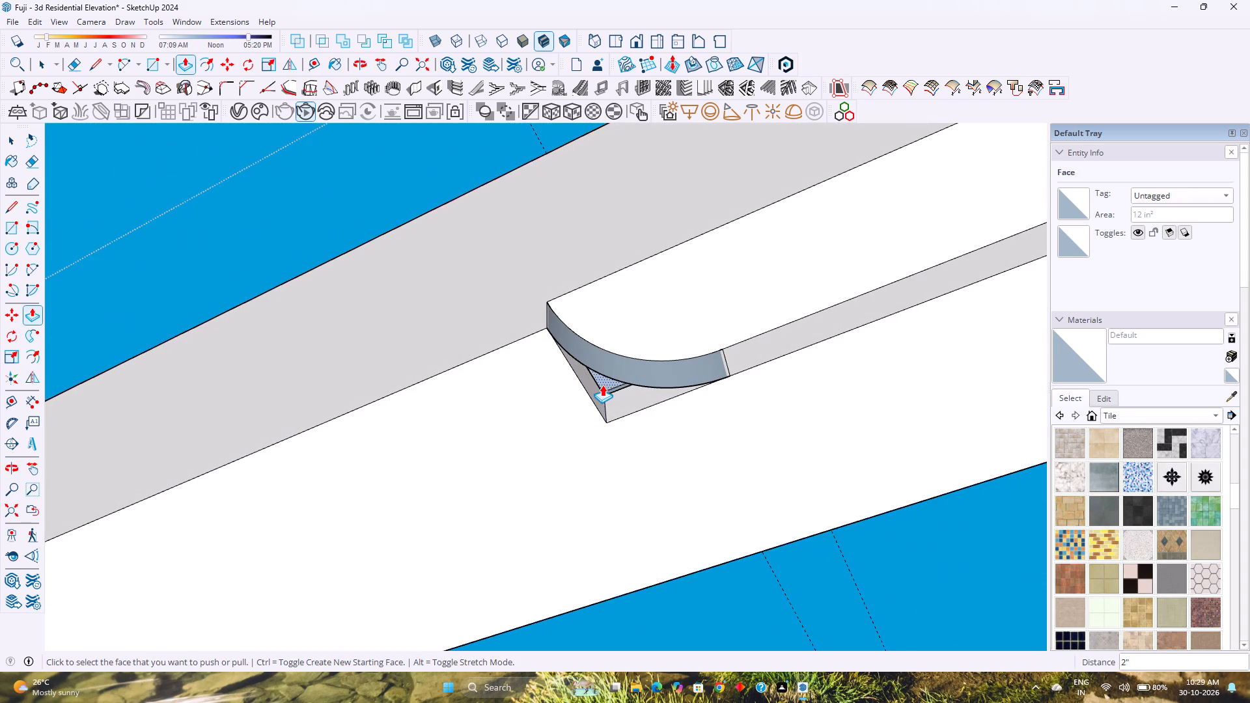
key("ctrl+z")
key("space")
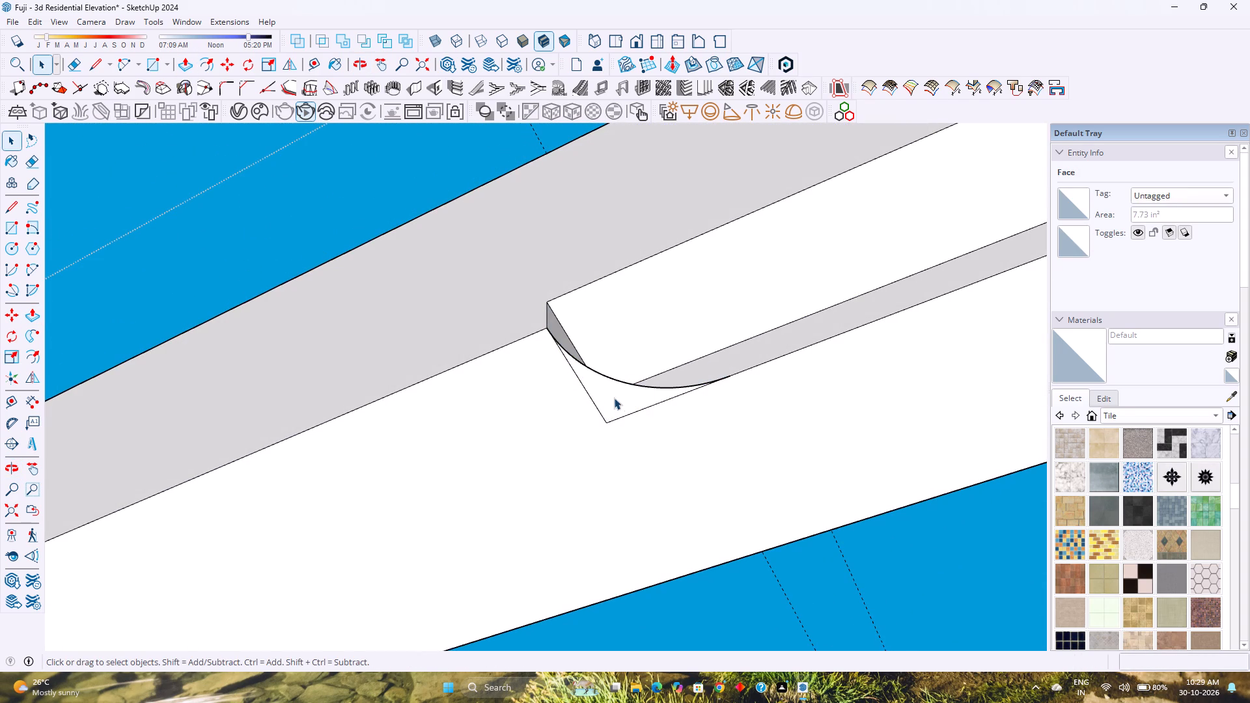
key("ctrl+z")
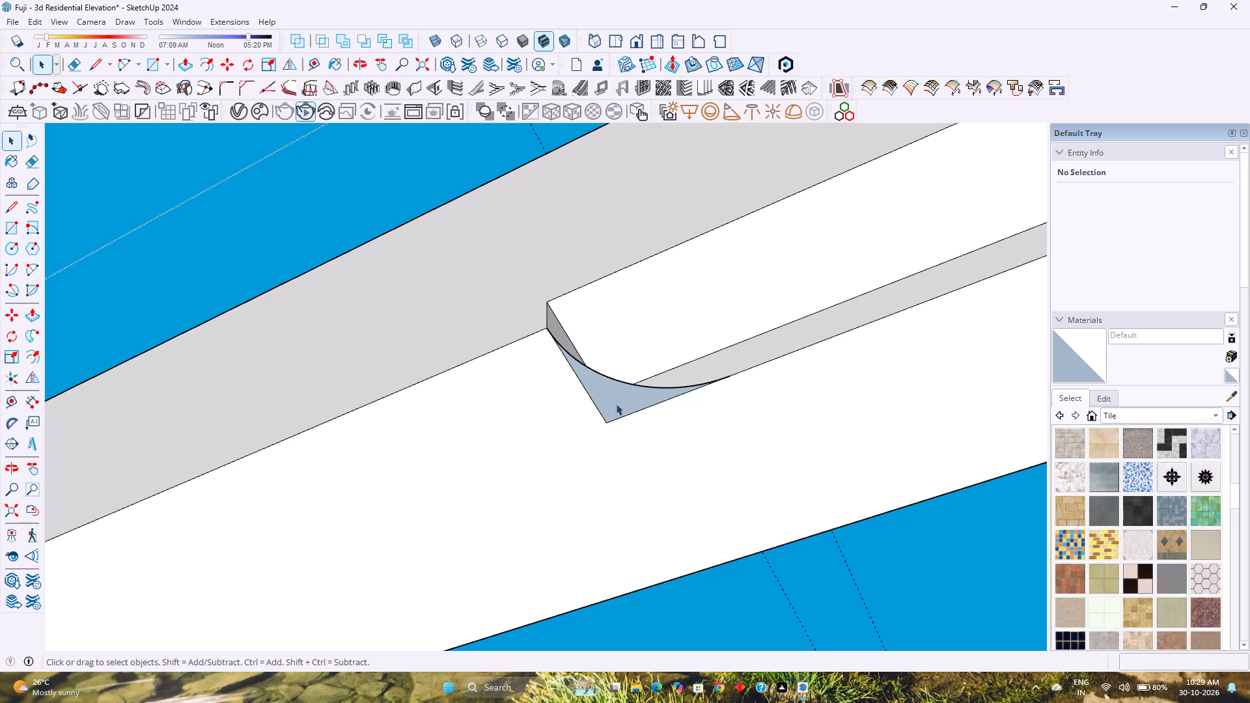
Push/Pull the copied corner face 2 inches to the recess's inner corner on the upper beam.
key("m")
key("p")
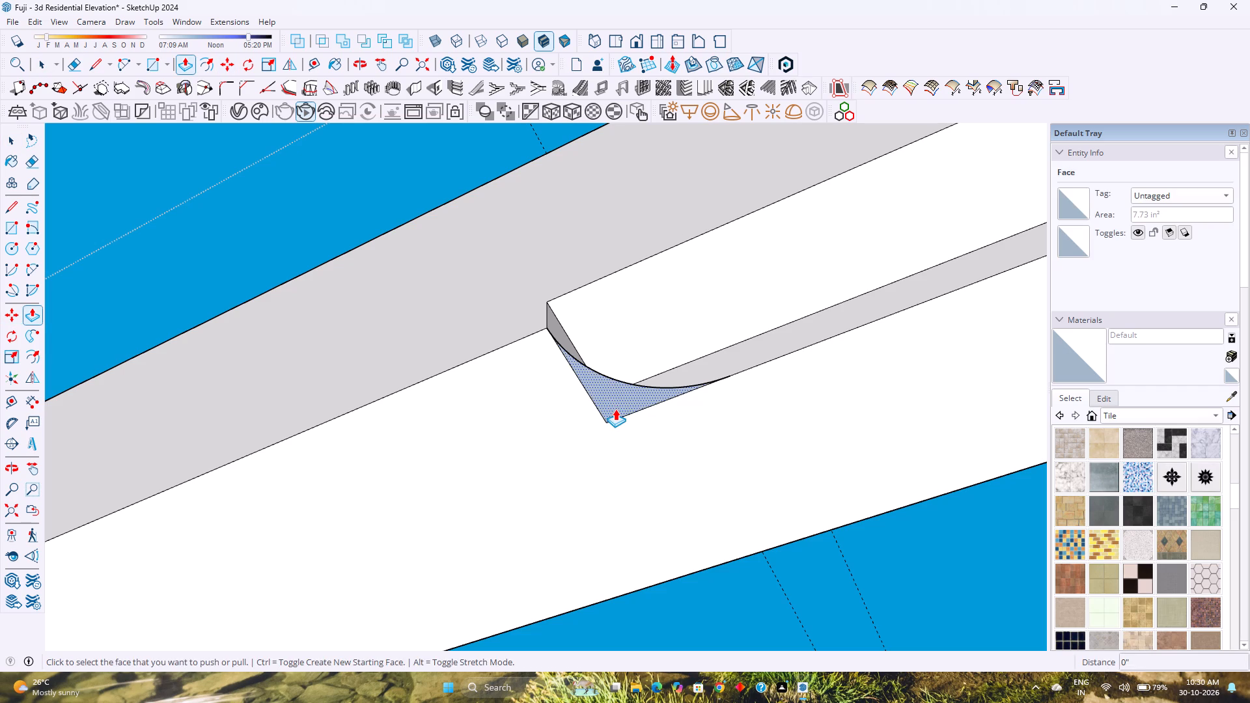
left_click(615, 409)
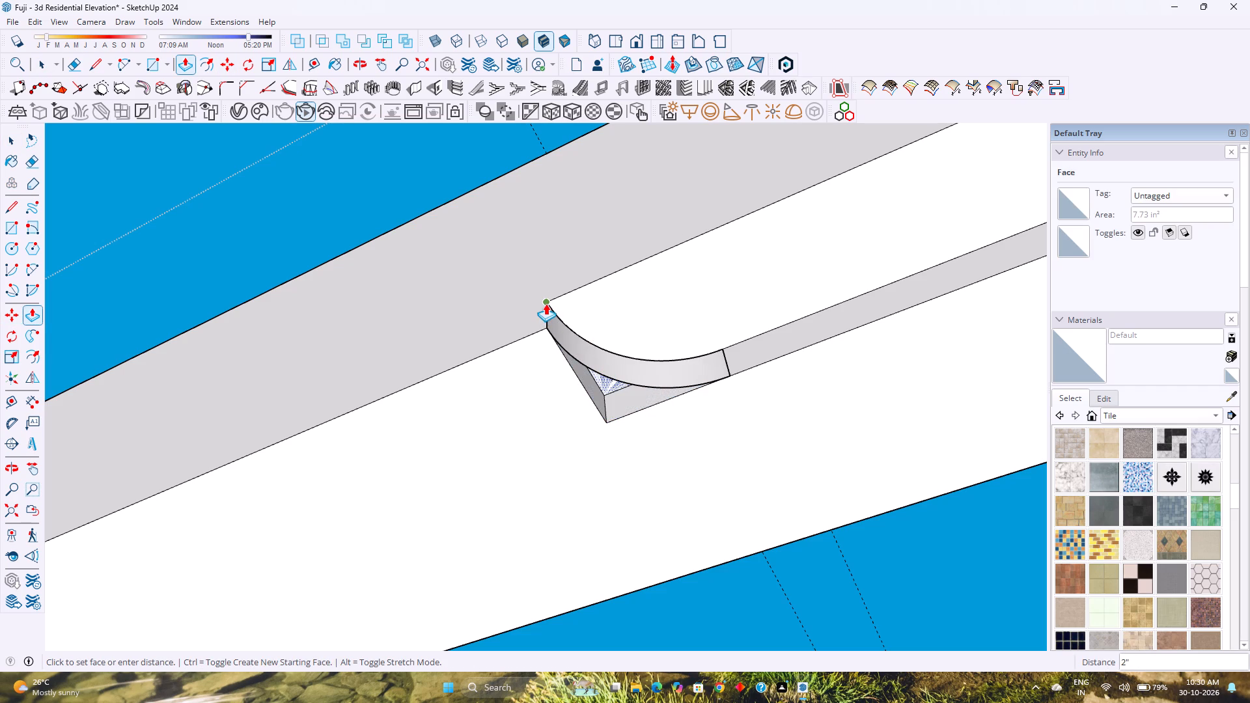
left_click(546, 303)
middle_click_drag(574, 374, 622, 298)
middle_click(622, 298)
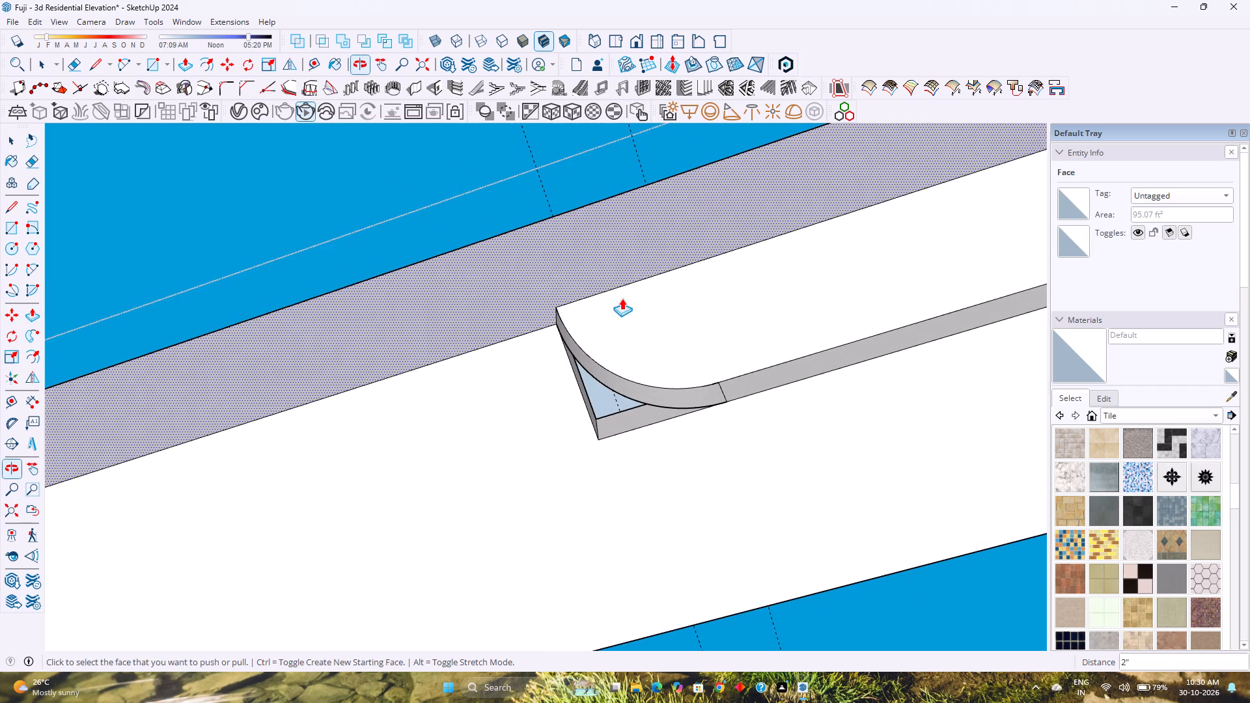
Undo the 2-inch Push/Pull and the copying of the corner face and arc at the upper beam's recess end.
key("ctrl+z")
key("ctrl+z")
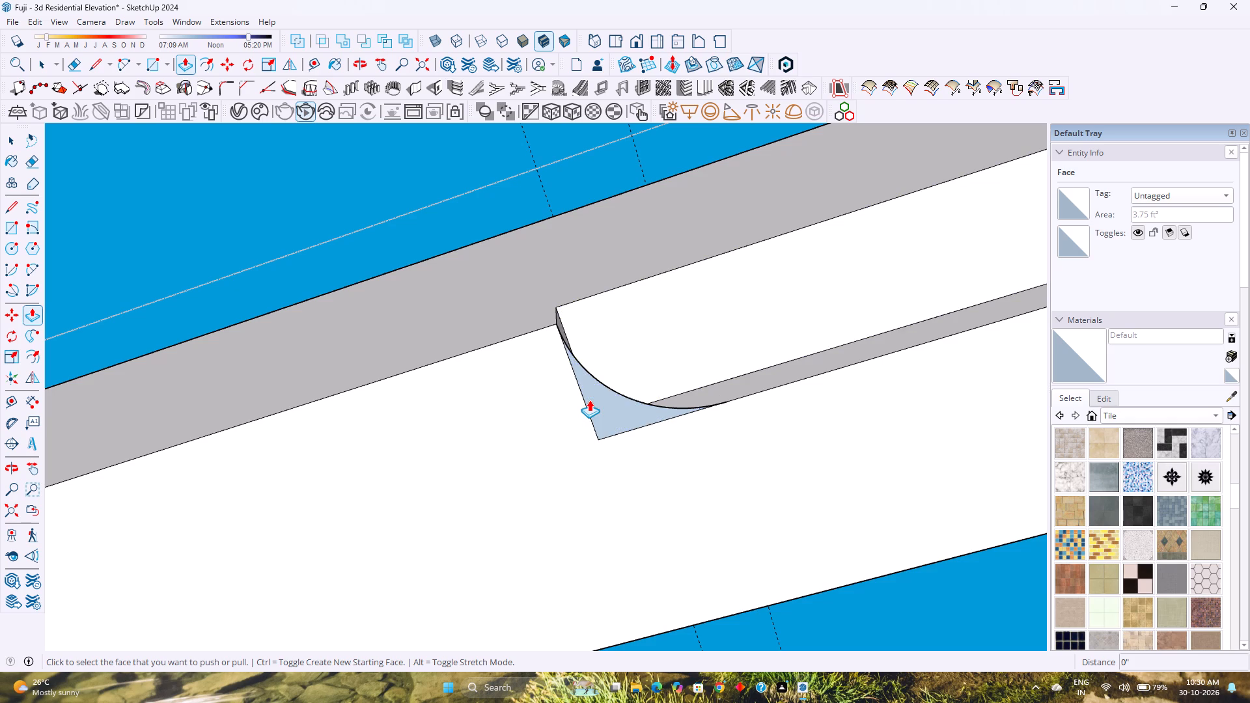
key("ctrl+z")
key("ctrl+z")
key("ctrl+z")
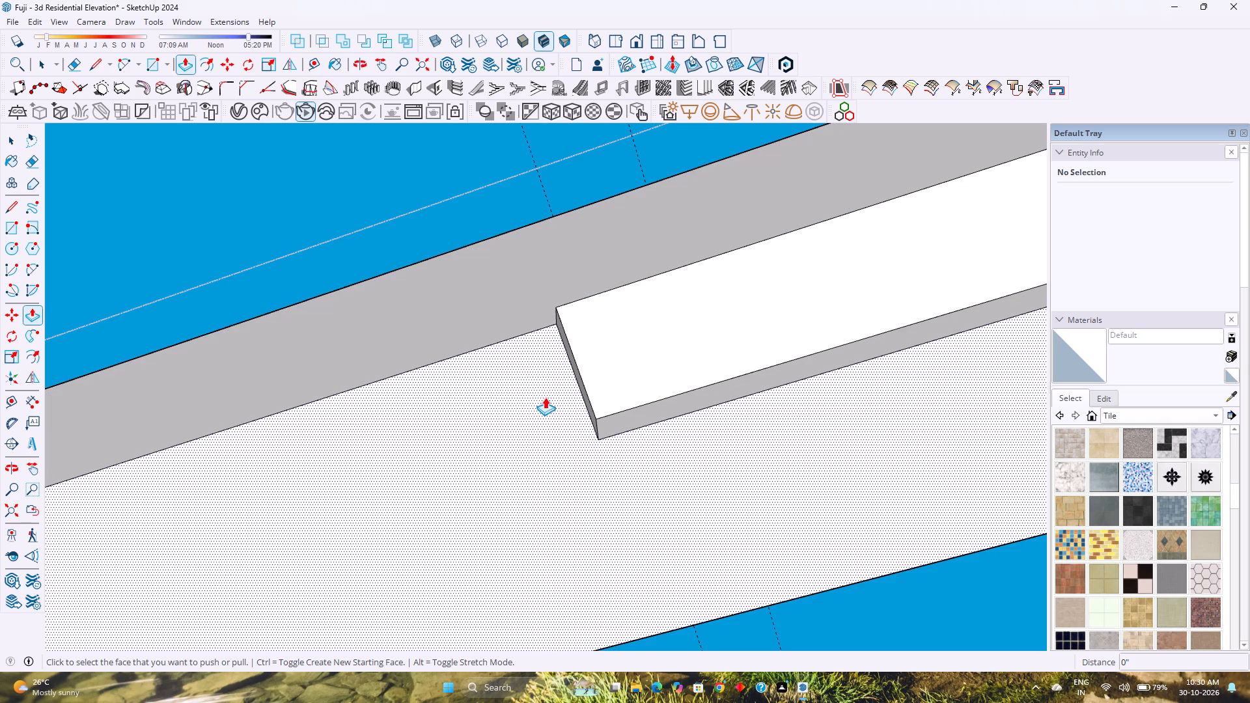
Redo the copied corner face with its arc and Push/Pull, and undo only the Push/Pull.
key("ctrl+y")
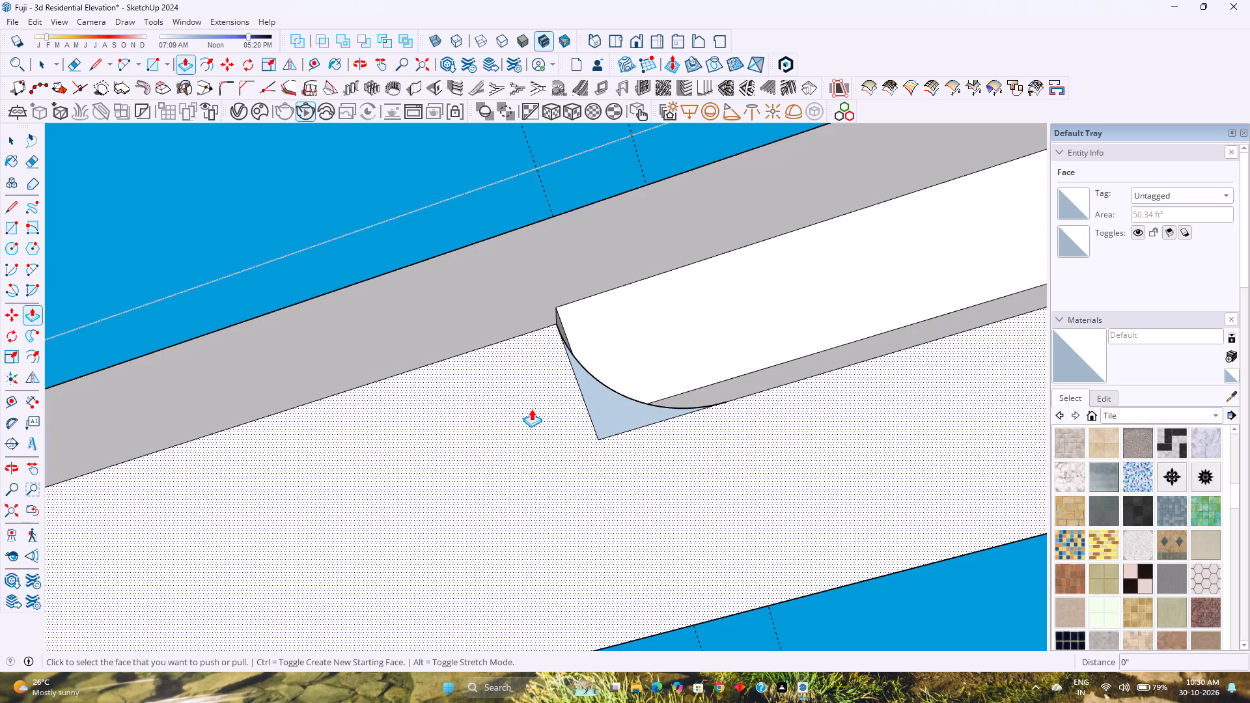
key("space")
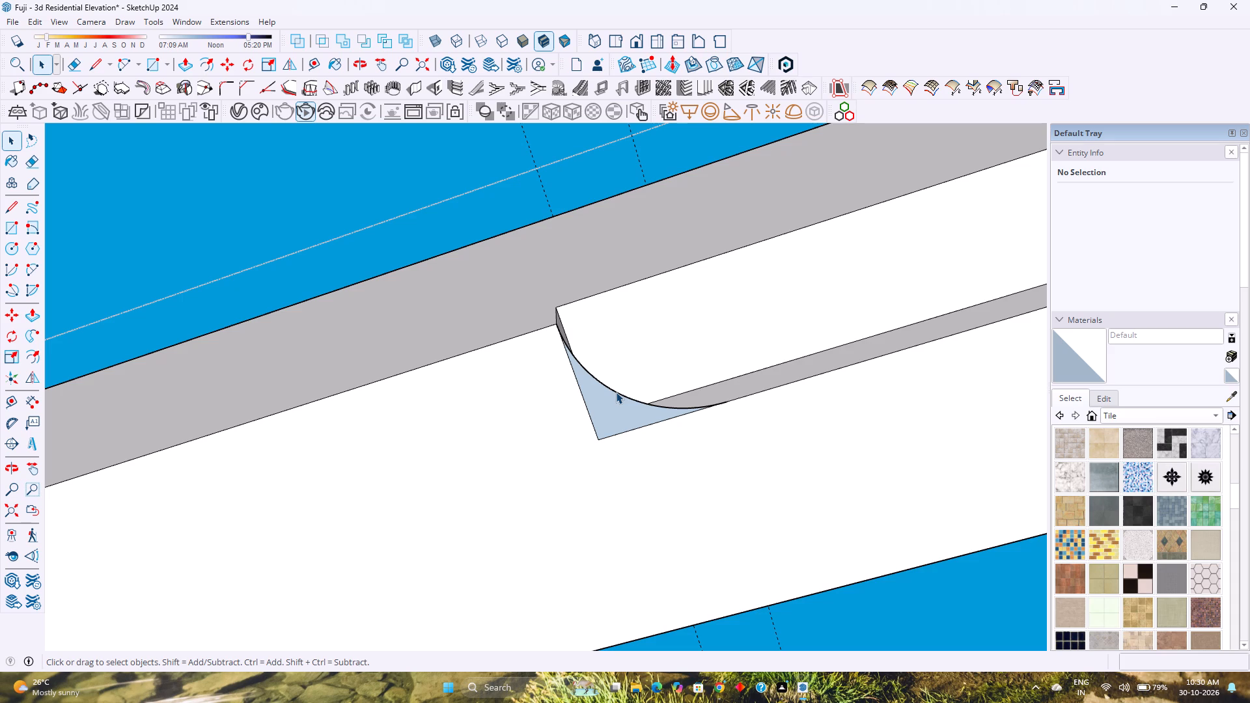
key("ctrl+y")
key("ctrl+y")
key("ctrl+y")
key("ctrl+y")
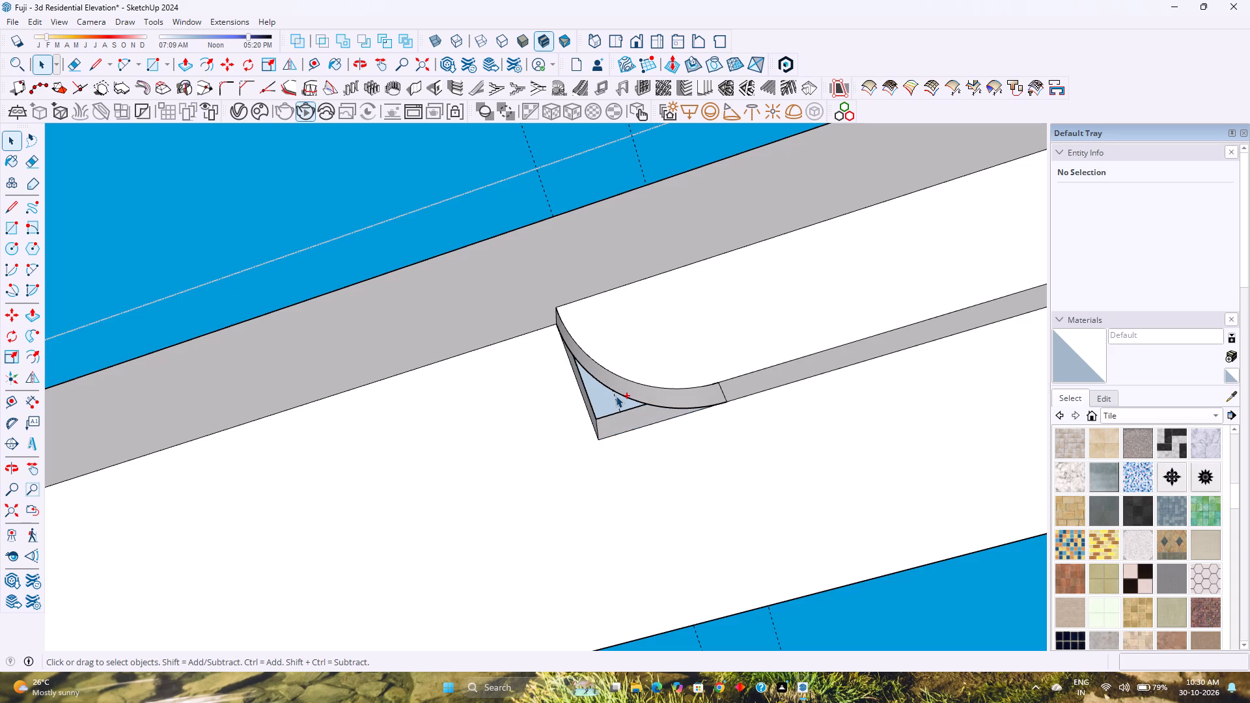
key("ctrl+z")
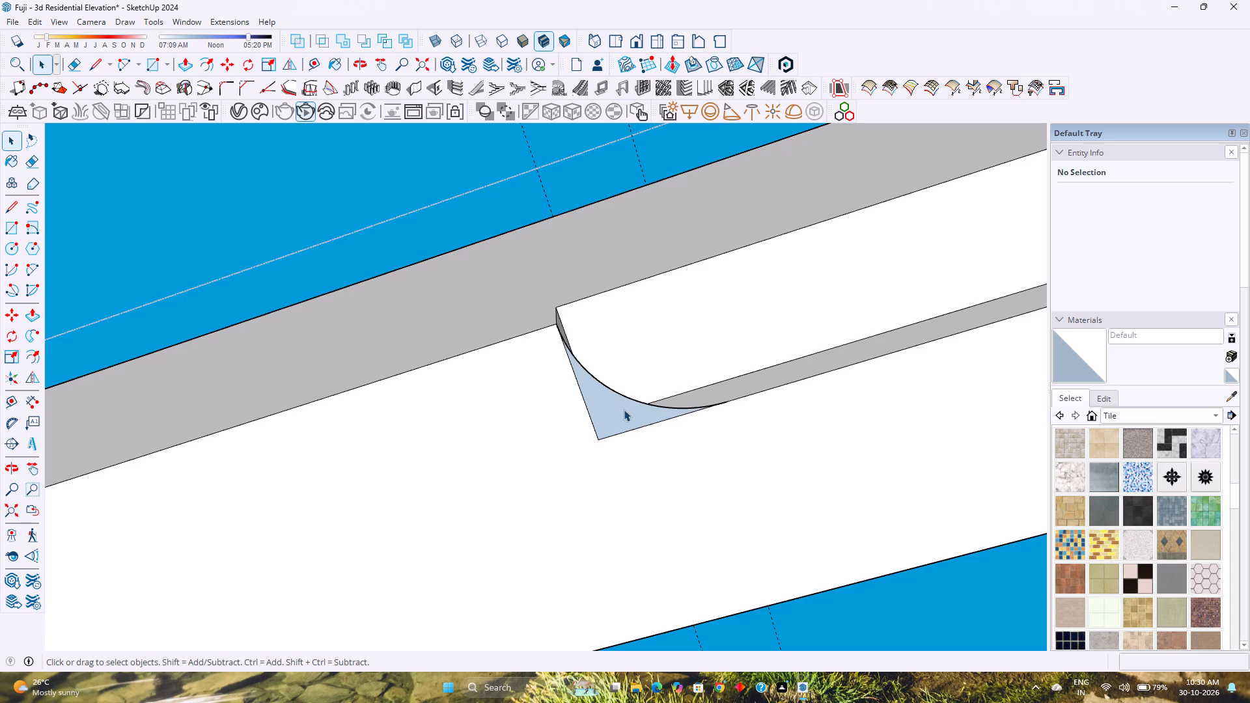
Delete the copied arc at the upper beam's recess end.
left_click(636, 398)
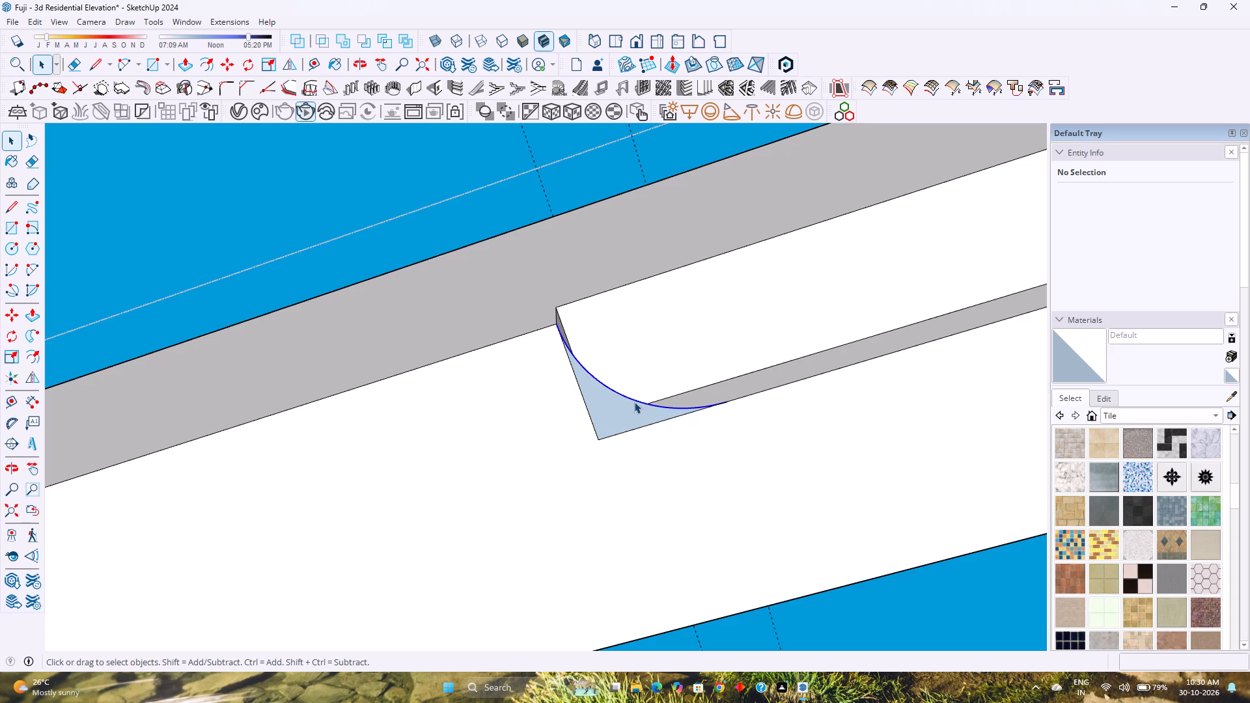
key("Delete")
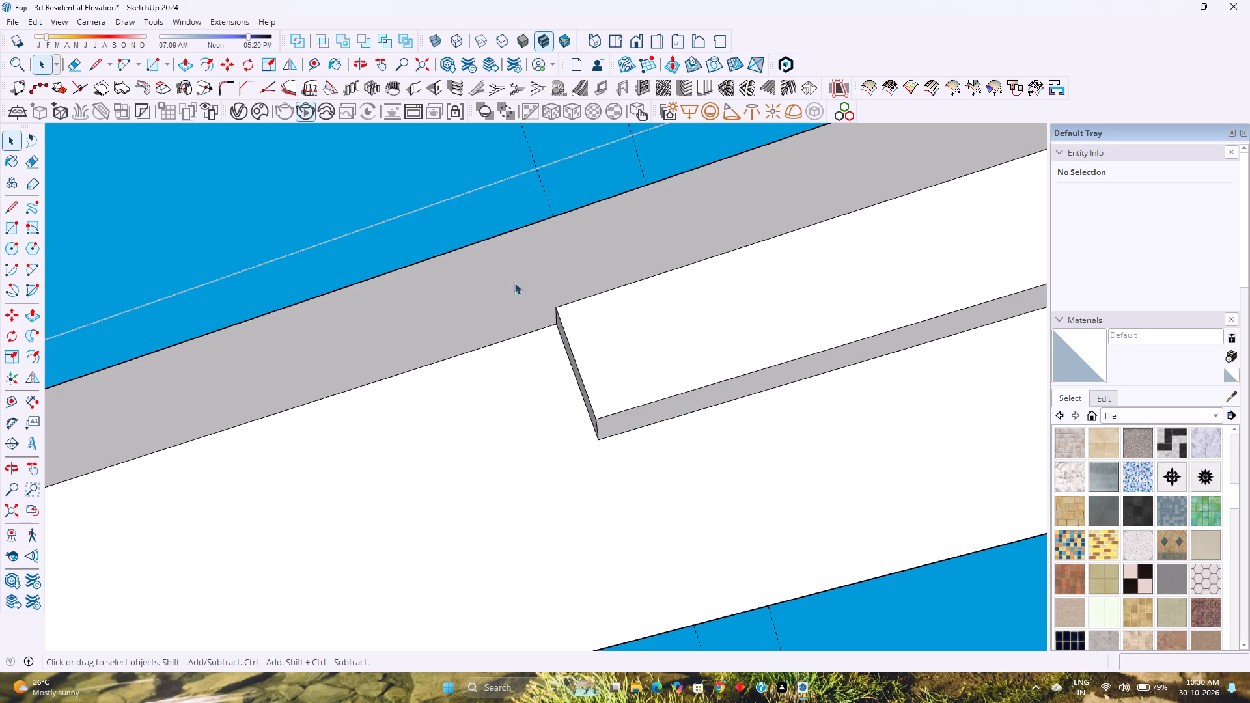
Place a guide line 6 inches inward from the short end edge of the upper beam's recess.
left_click(316, 62)
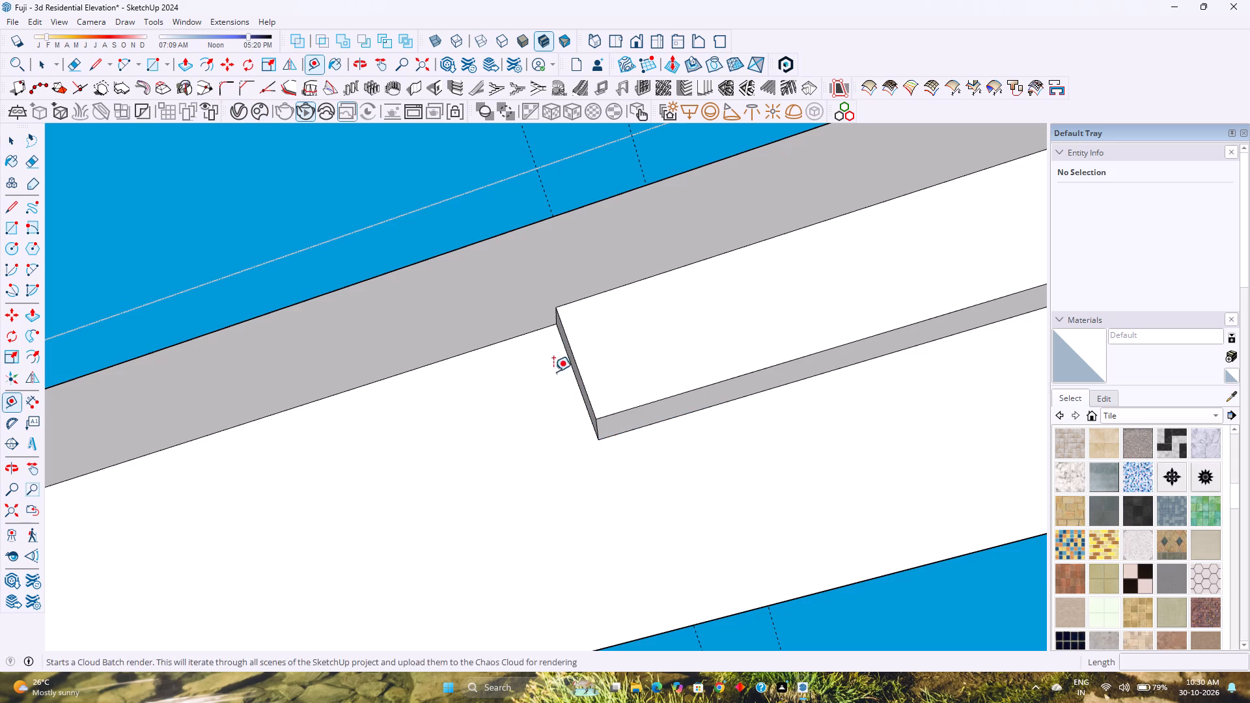
left_click(581, 400)
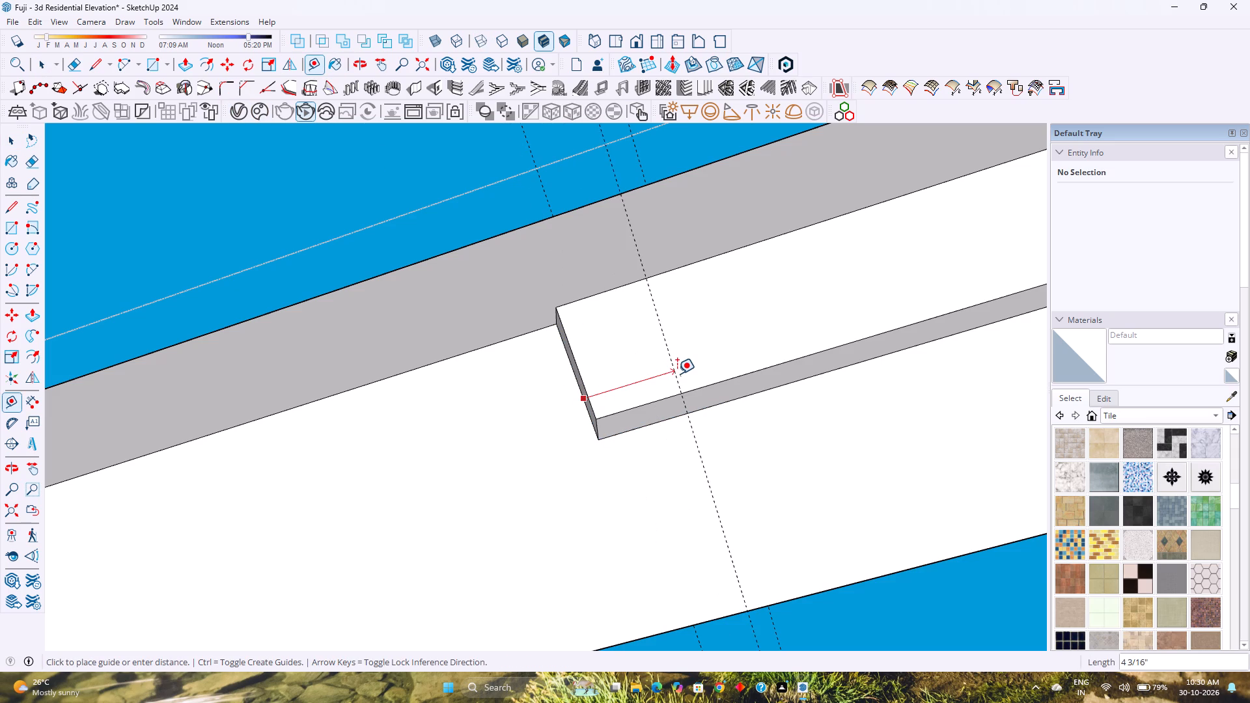
key("6")
key("Return")
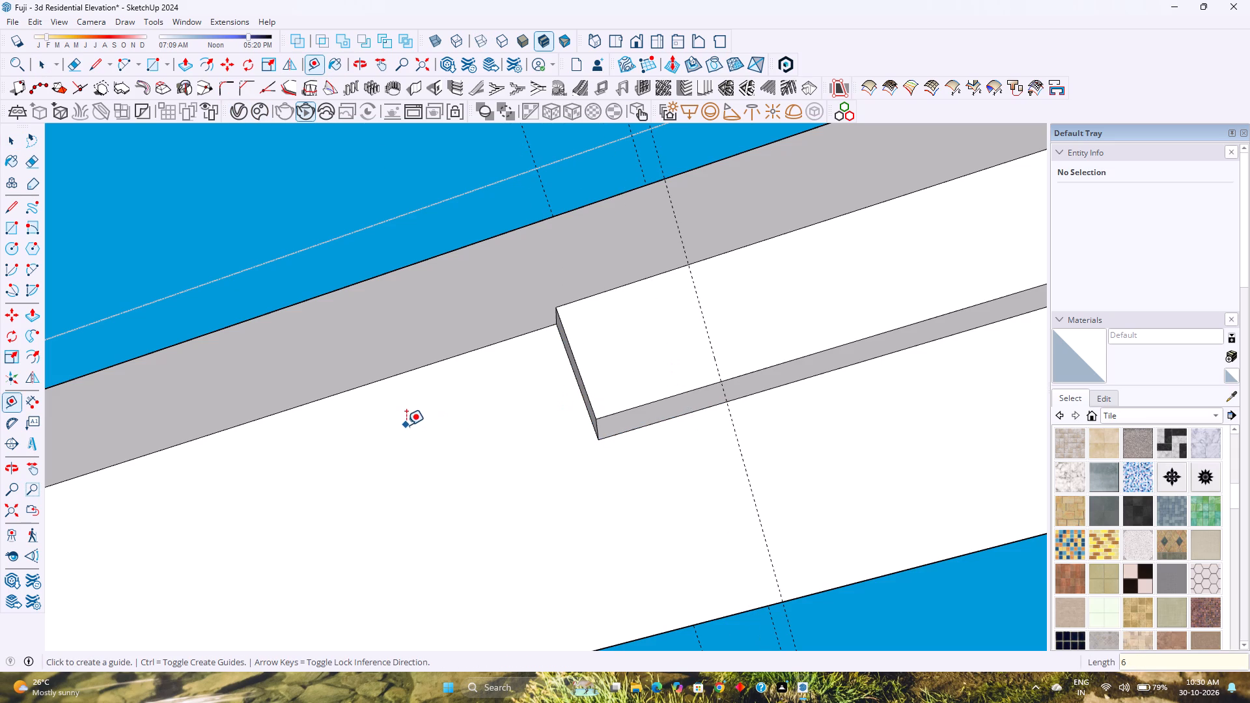
Draw a tangent 6-inch-radius arc from the recess's outer end corner to the guide on the recess's long edge.
key("a")
left_click(551, 322)
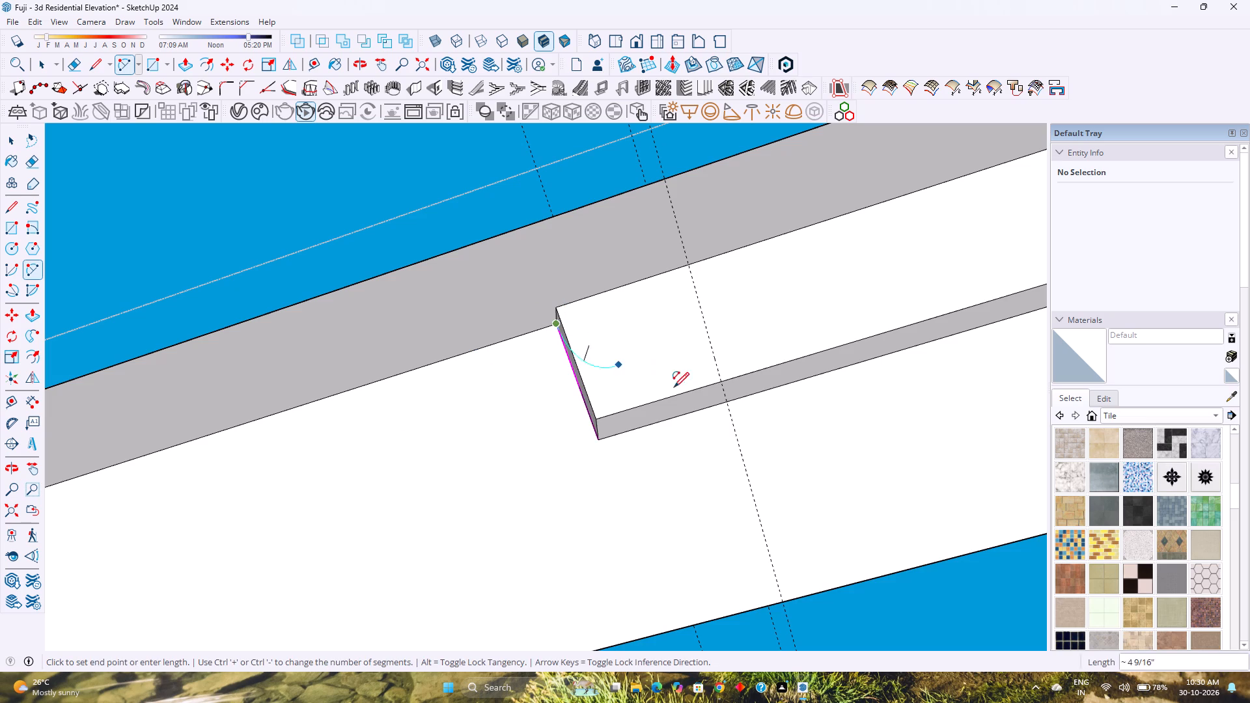
double_click(725, 403)
key("space")
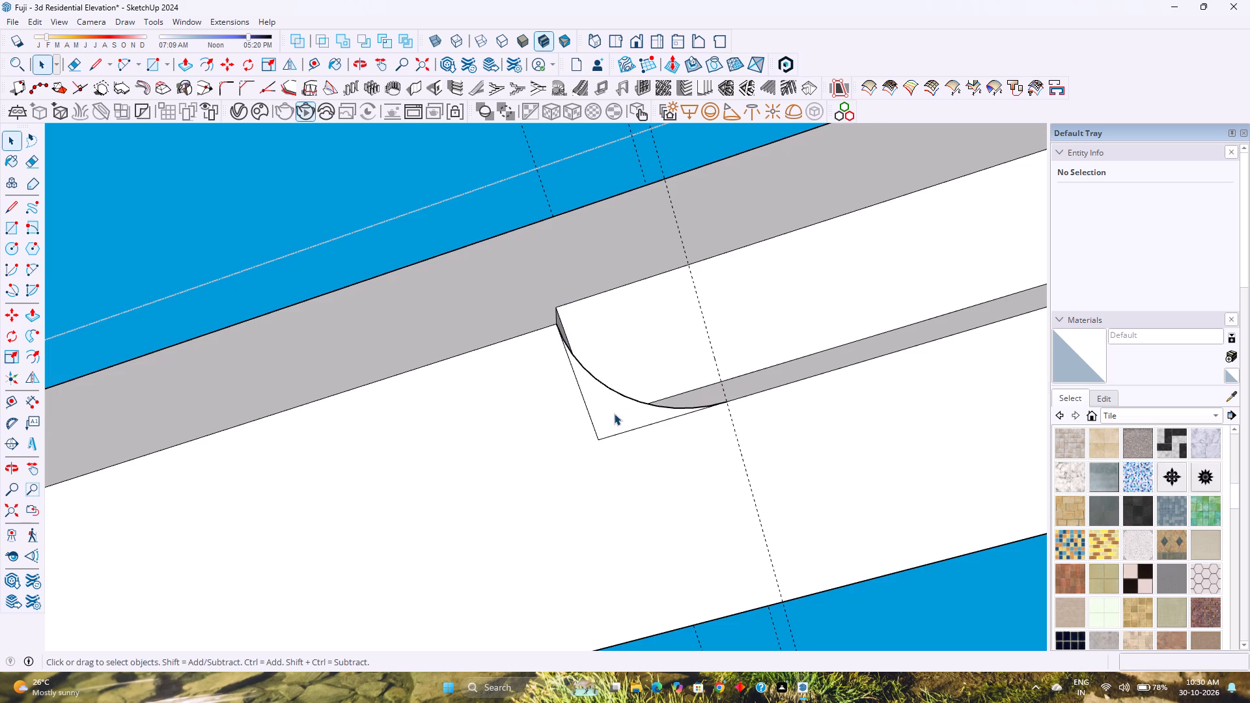
Set the segment count of the new 6-inch-radius arc at the upper beam's recess end to 85.
left_click(632, 396)
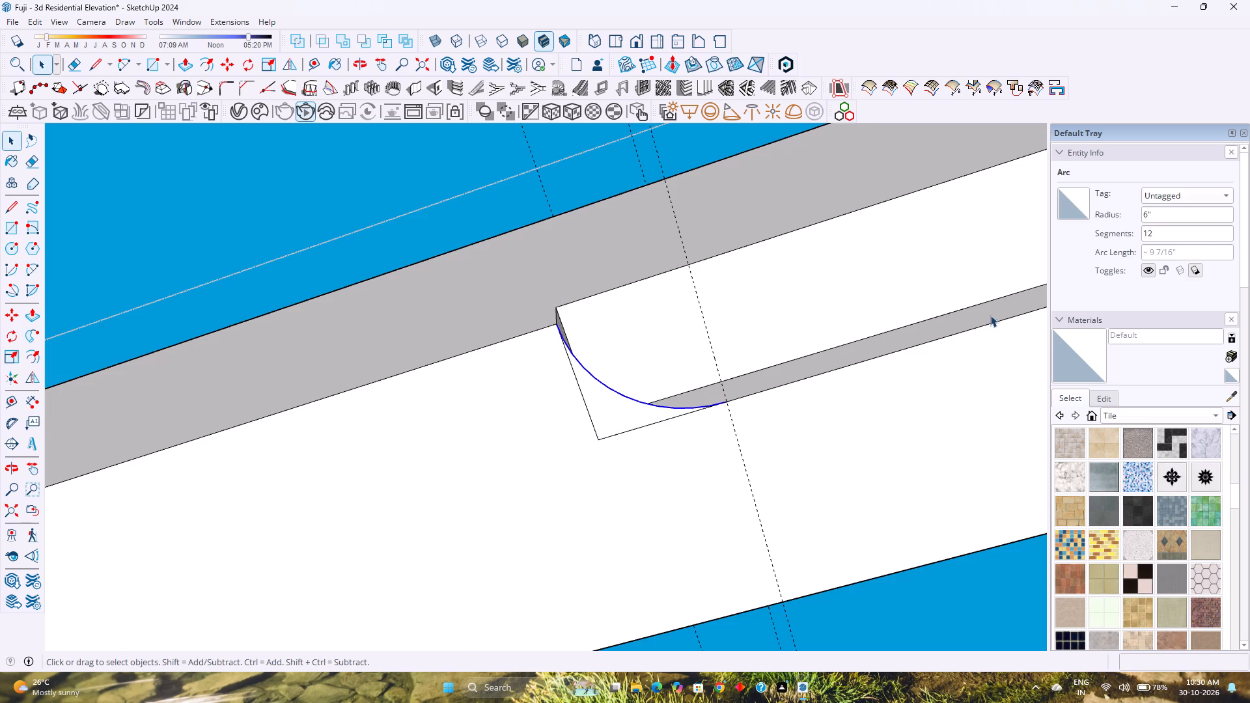
double_click(1161, 234)
key("8")
key("5")
key("Return")
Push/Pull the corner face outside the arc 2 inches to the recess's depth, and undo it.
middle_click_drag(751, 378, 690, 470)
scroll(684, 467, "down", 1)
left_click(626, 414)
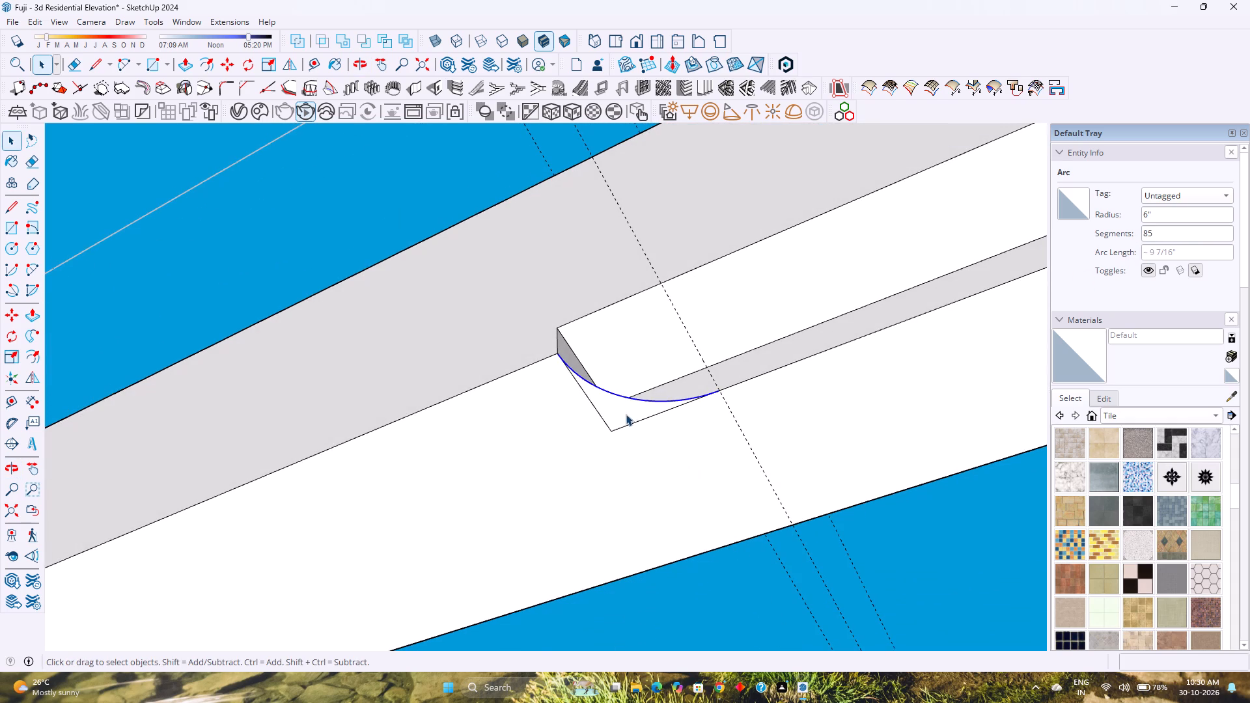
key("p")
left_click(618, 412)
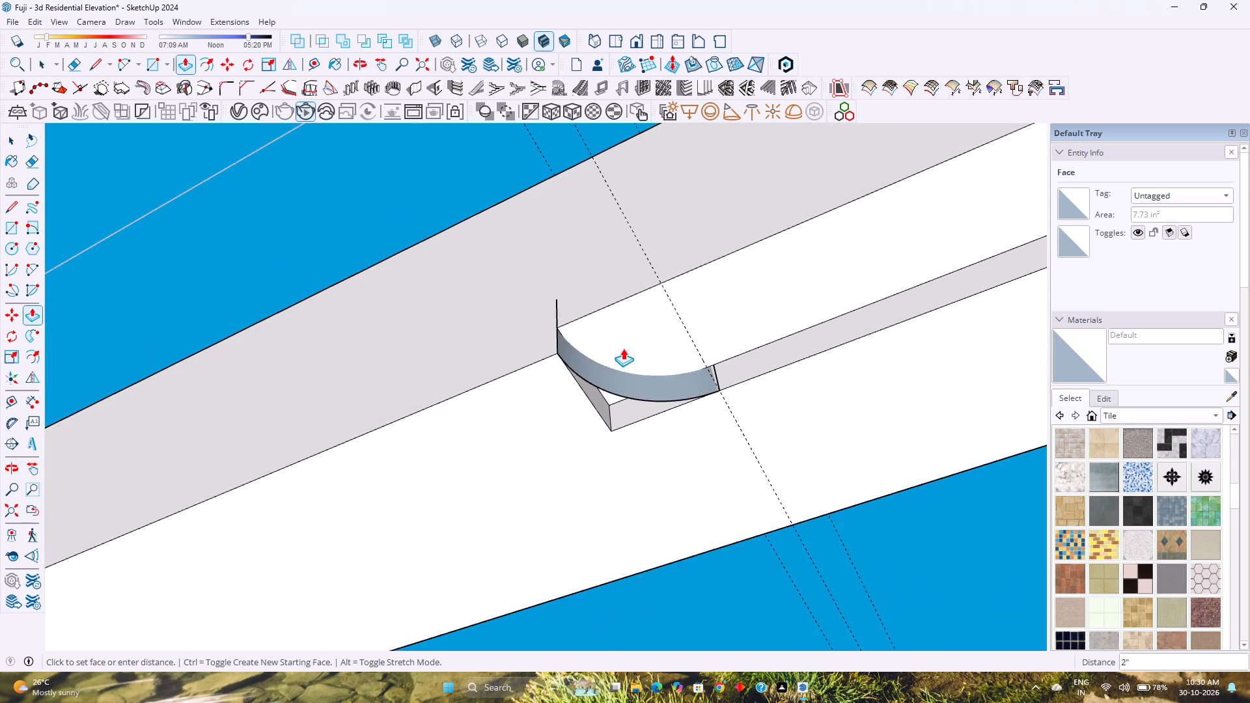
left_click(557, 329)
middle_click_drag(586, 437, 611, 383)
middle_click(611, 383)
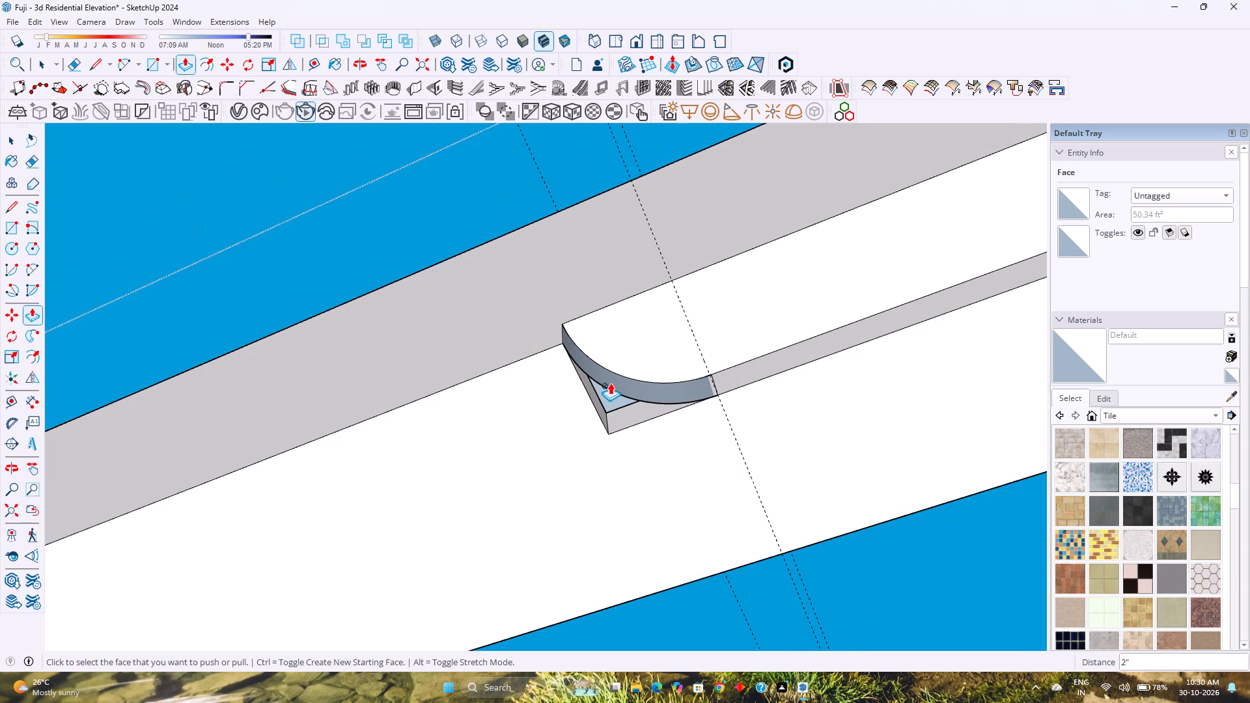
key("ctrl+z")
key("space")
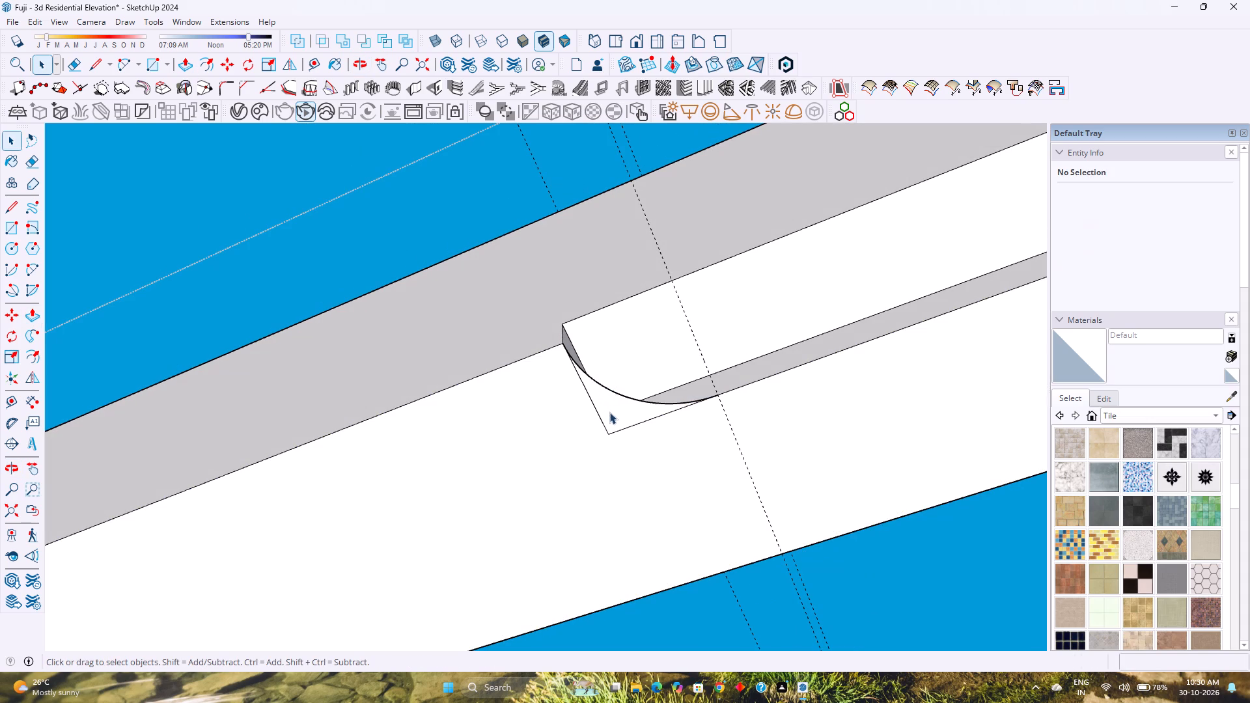
Copy the corner face with its bounding edges to the empty space beside the upper beam.
left_click(612, 413)
double_click(613, 413)
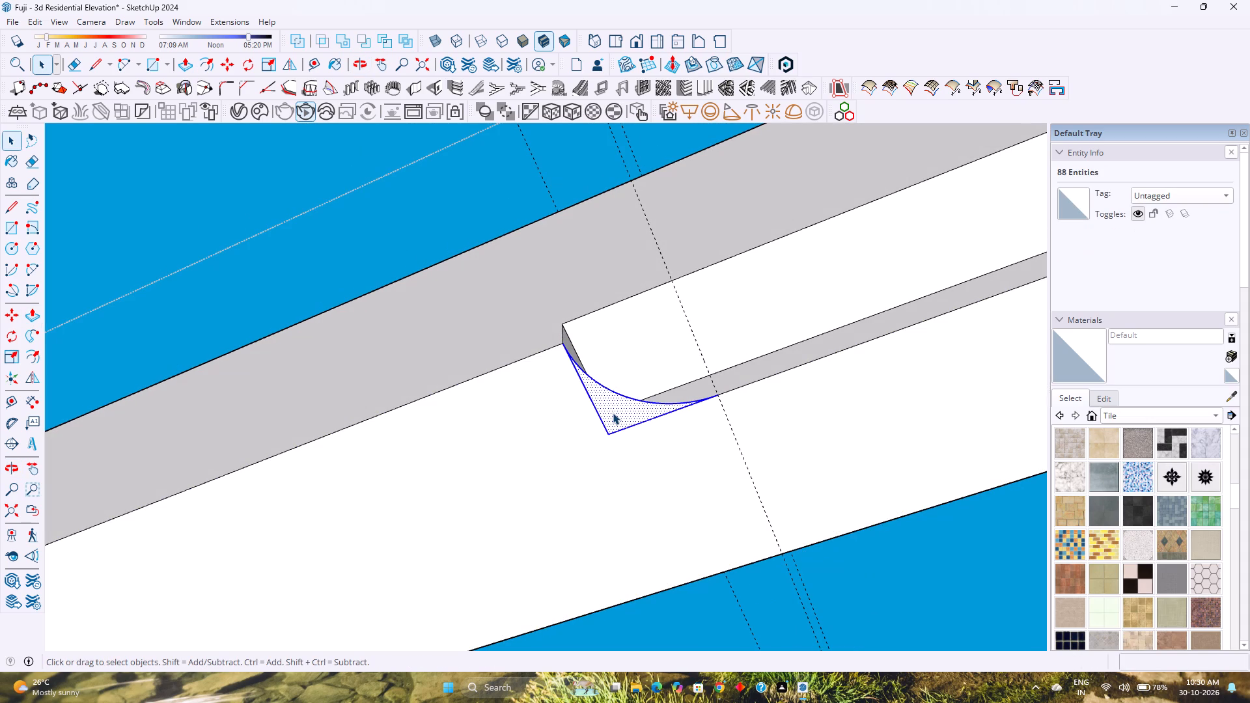
key("m")
left_click(717, 396)
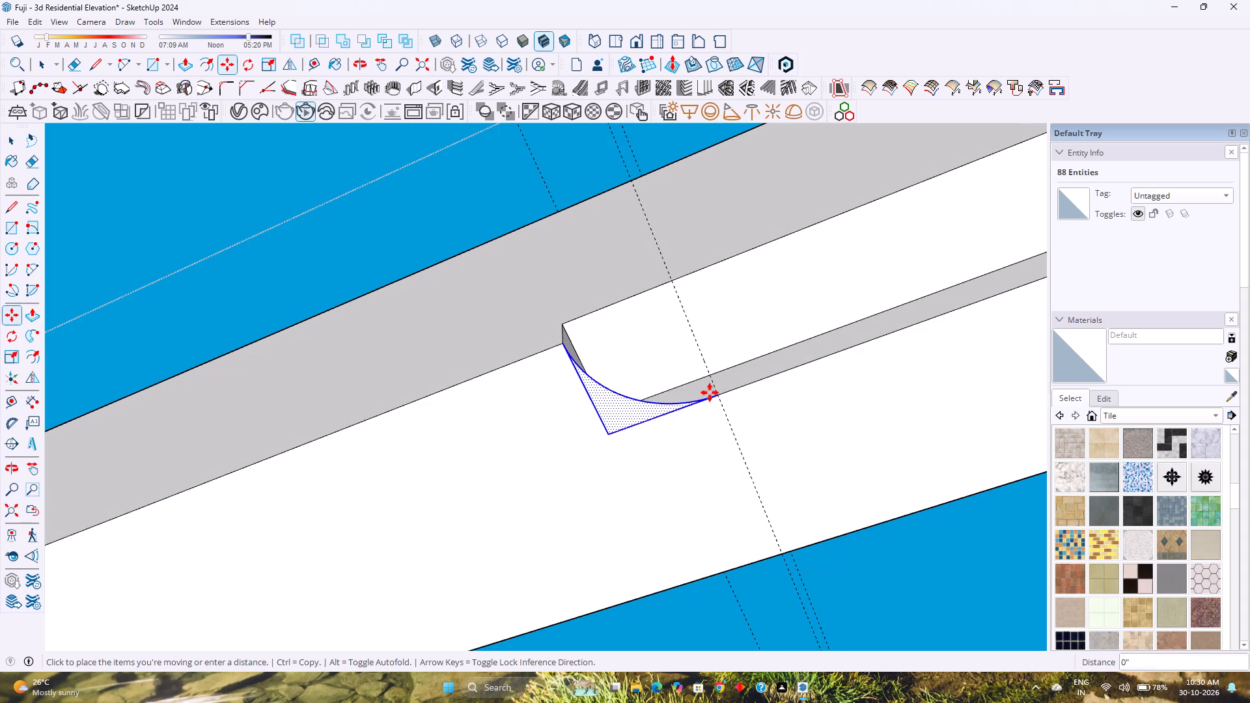
left_click(471, 210)
key("space")
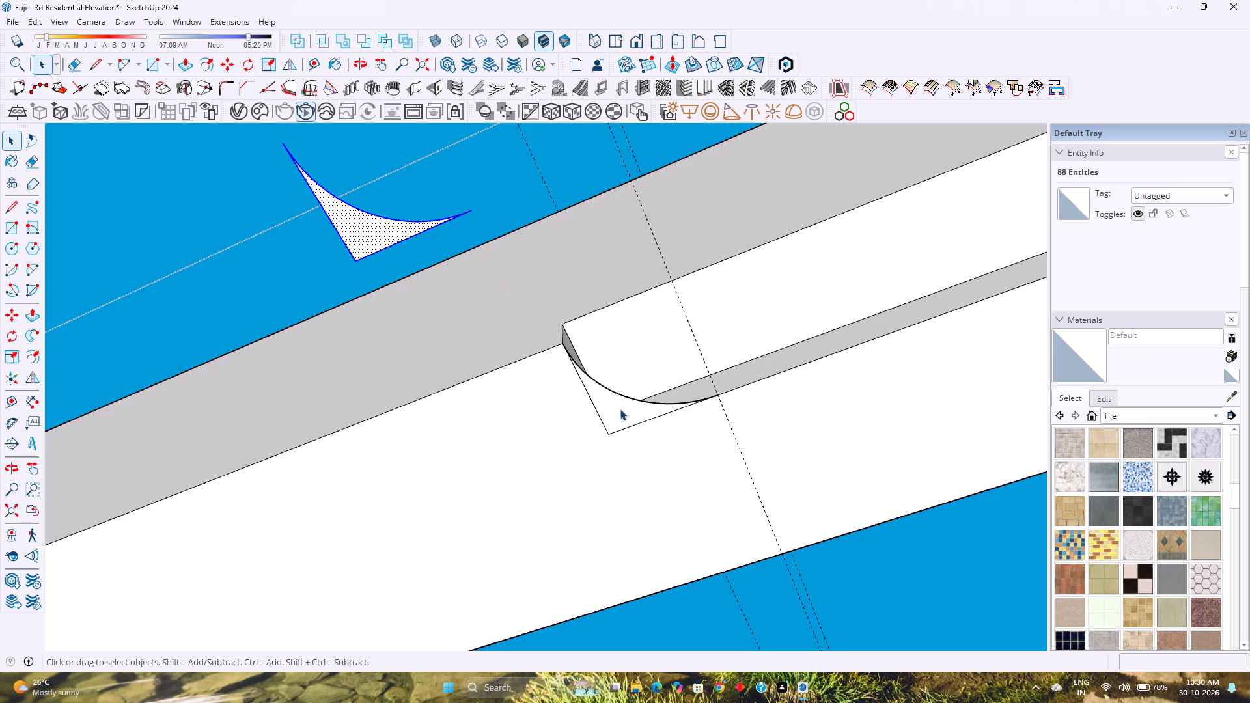
Push/Pull the original corner face outside the arc 2 inches to the recess's depth.
key("p")
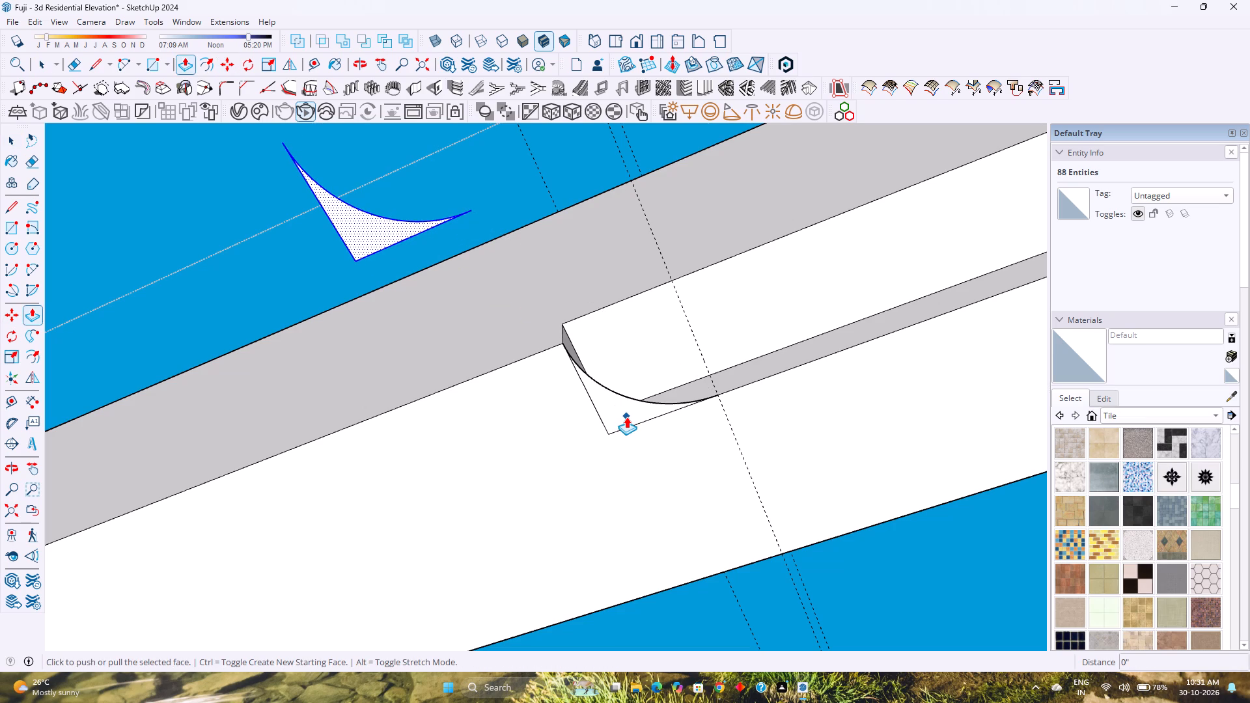
key("Escape")
left_click(624, 417)
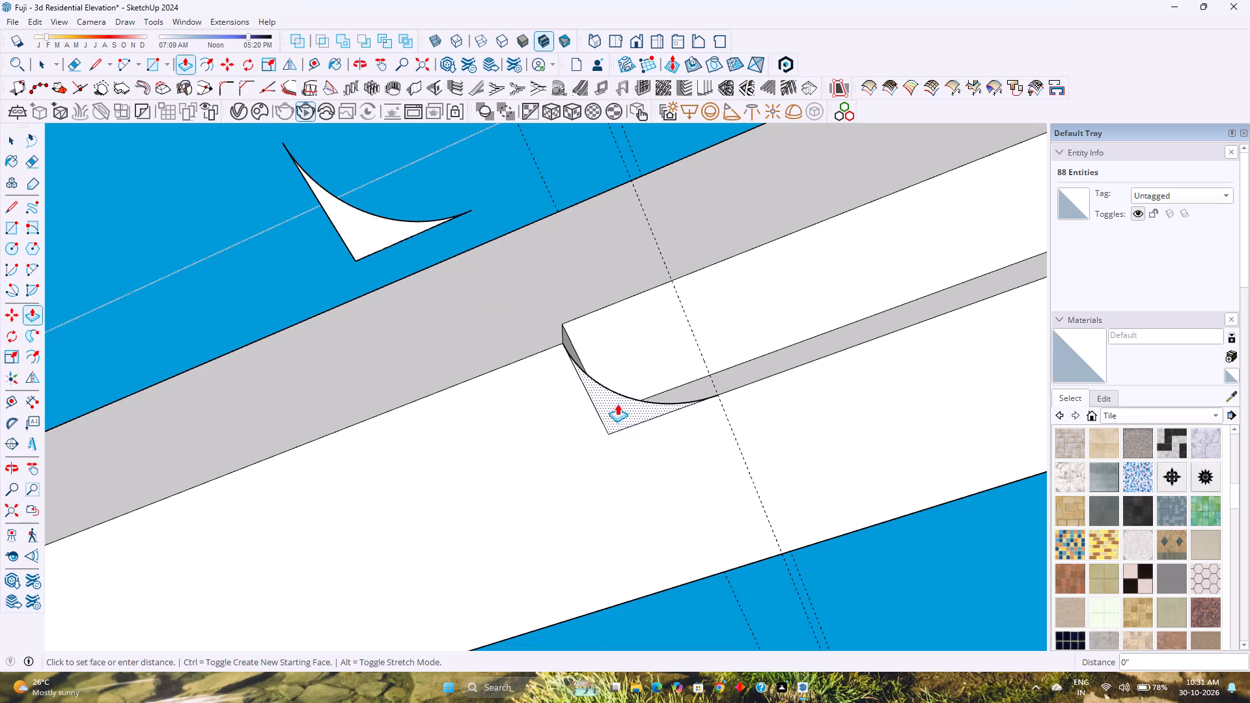
left_click(561, 325)
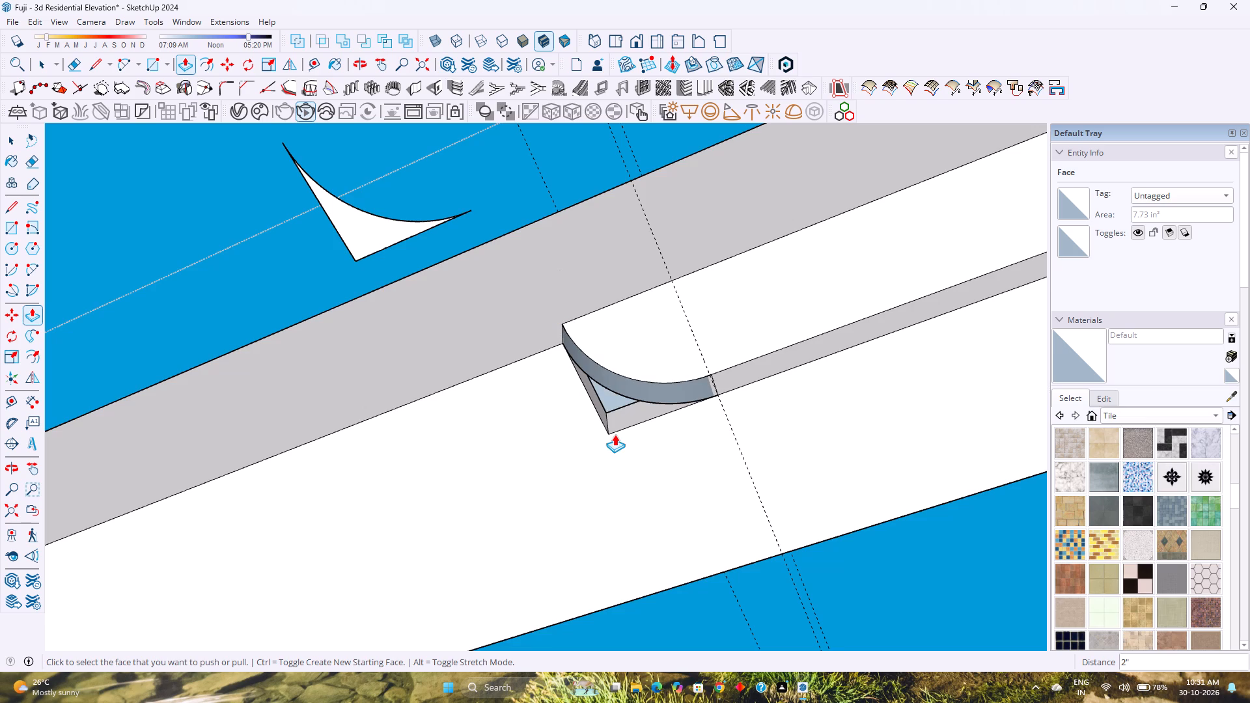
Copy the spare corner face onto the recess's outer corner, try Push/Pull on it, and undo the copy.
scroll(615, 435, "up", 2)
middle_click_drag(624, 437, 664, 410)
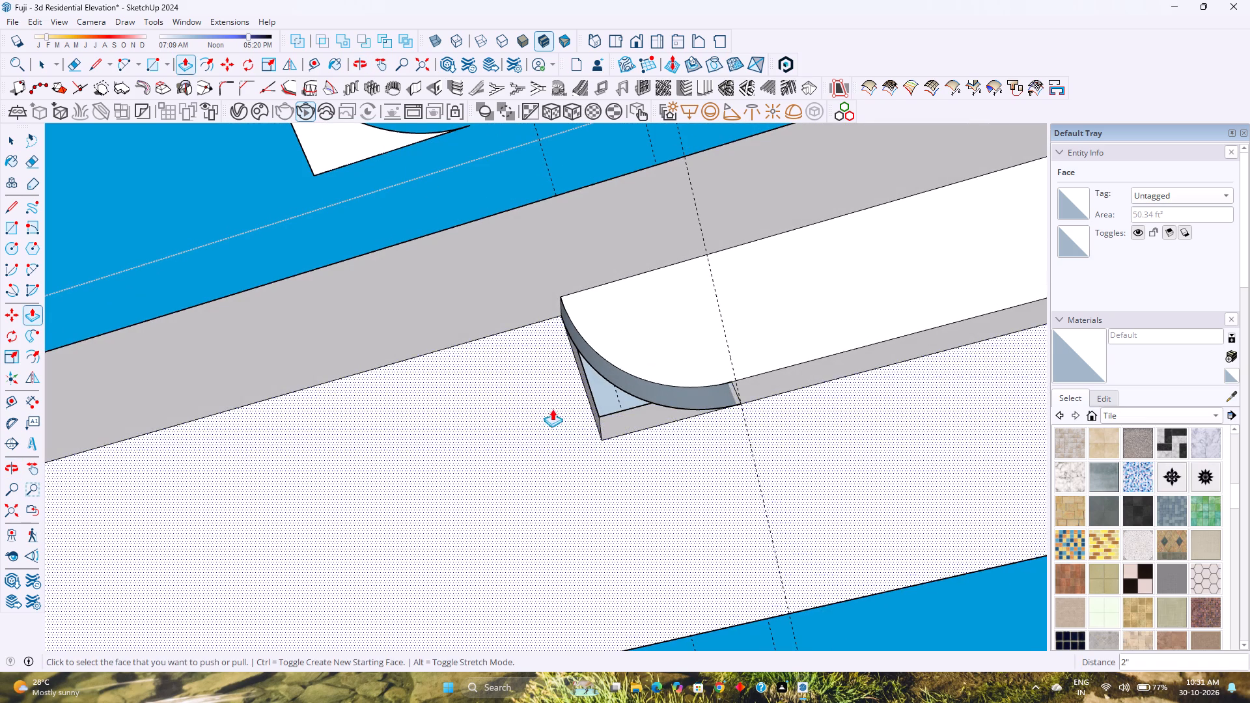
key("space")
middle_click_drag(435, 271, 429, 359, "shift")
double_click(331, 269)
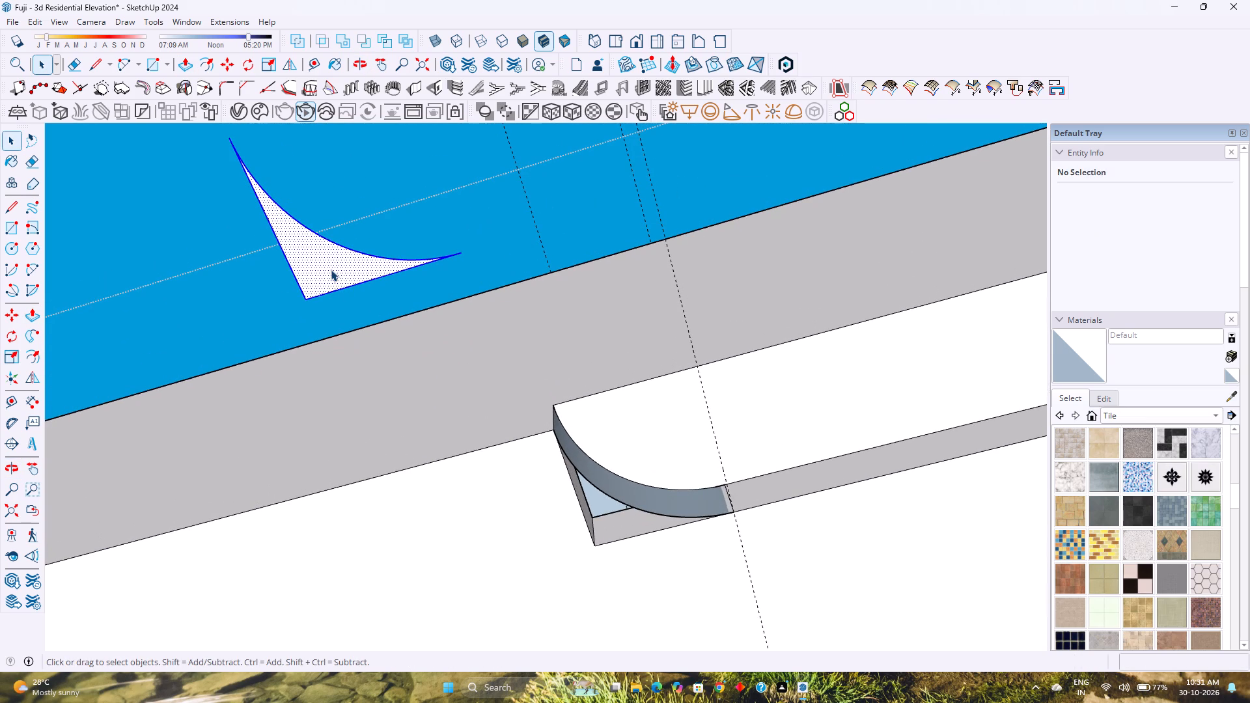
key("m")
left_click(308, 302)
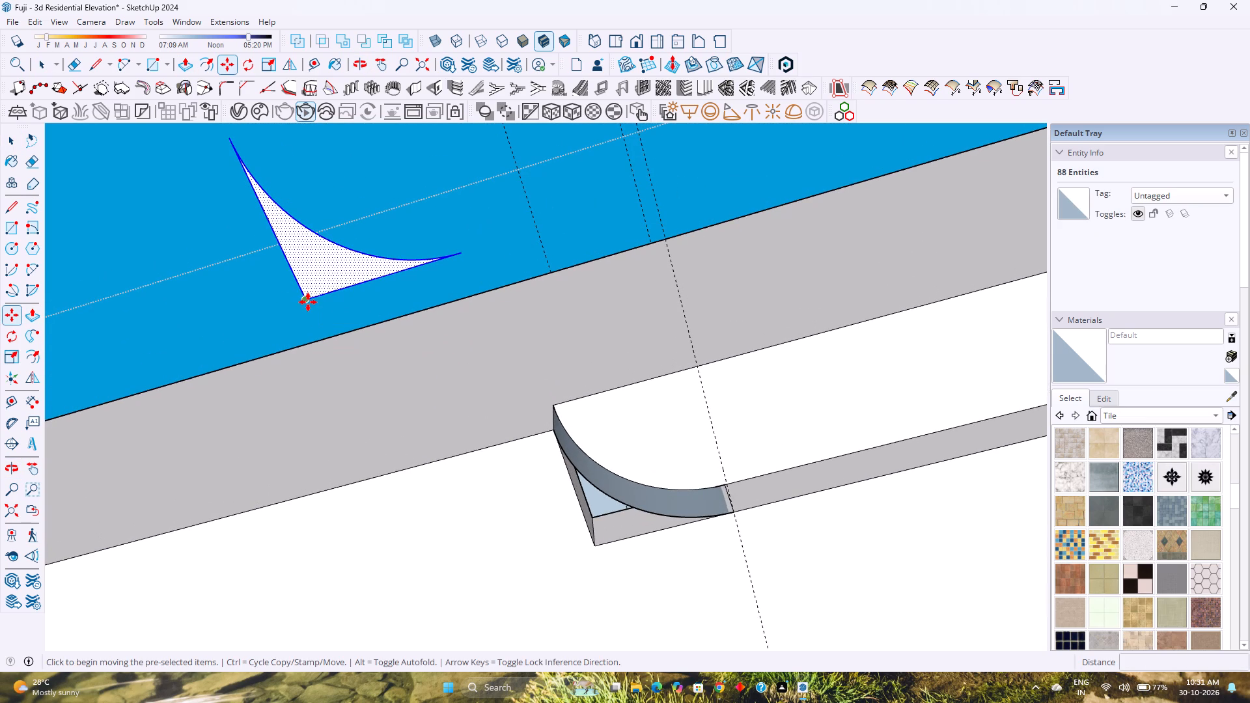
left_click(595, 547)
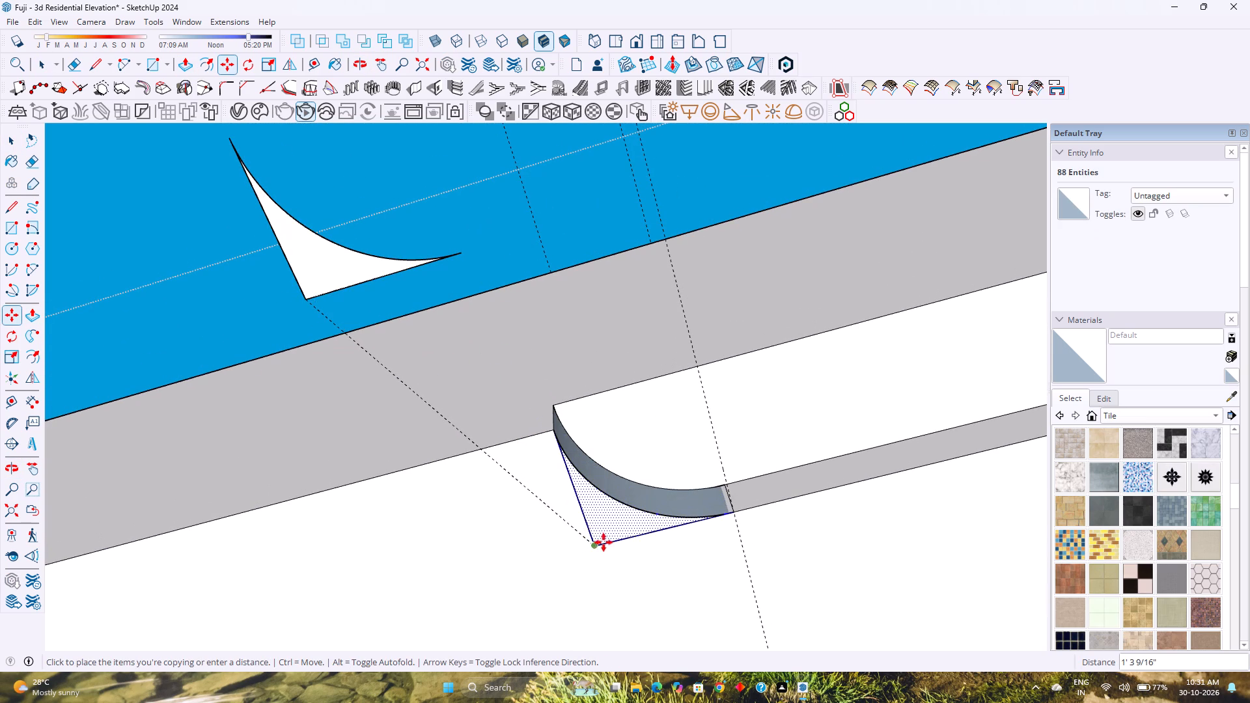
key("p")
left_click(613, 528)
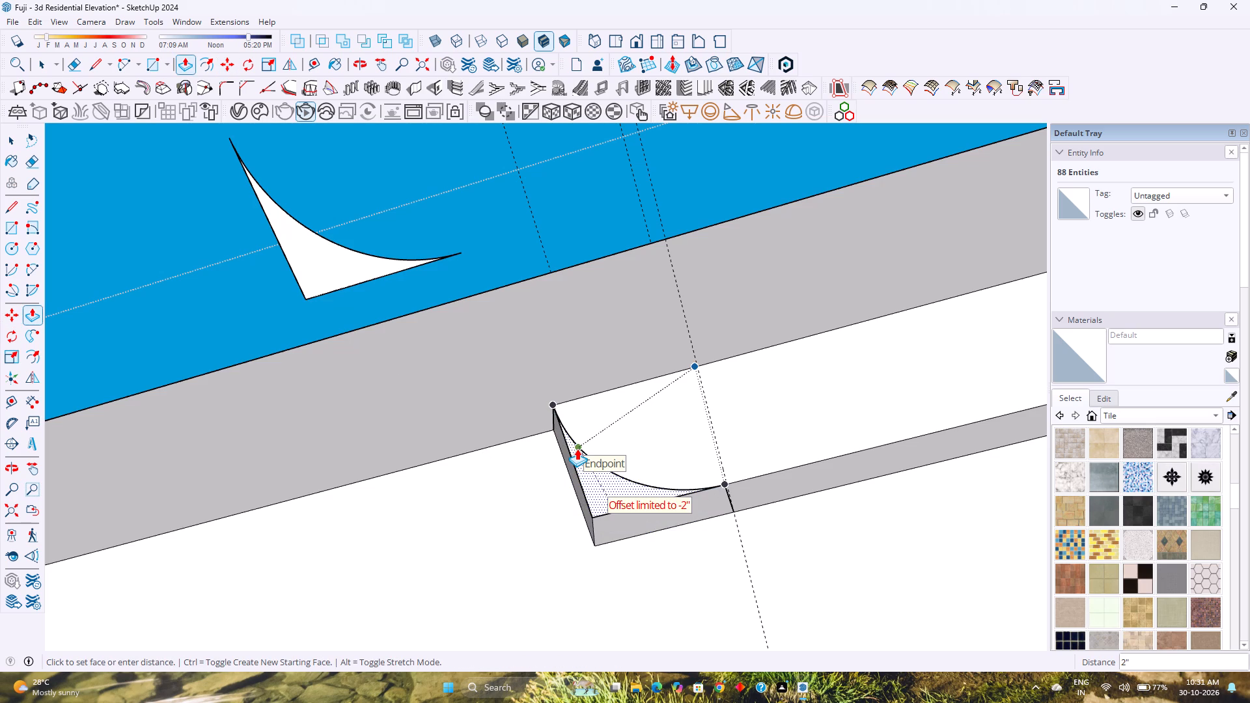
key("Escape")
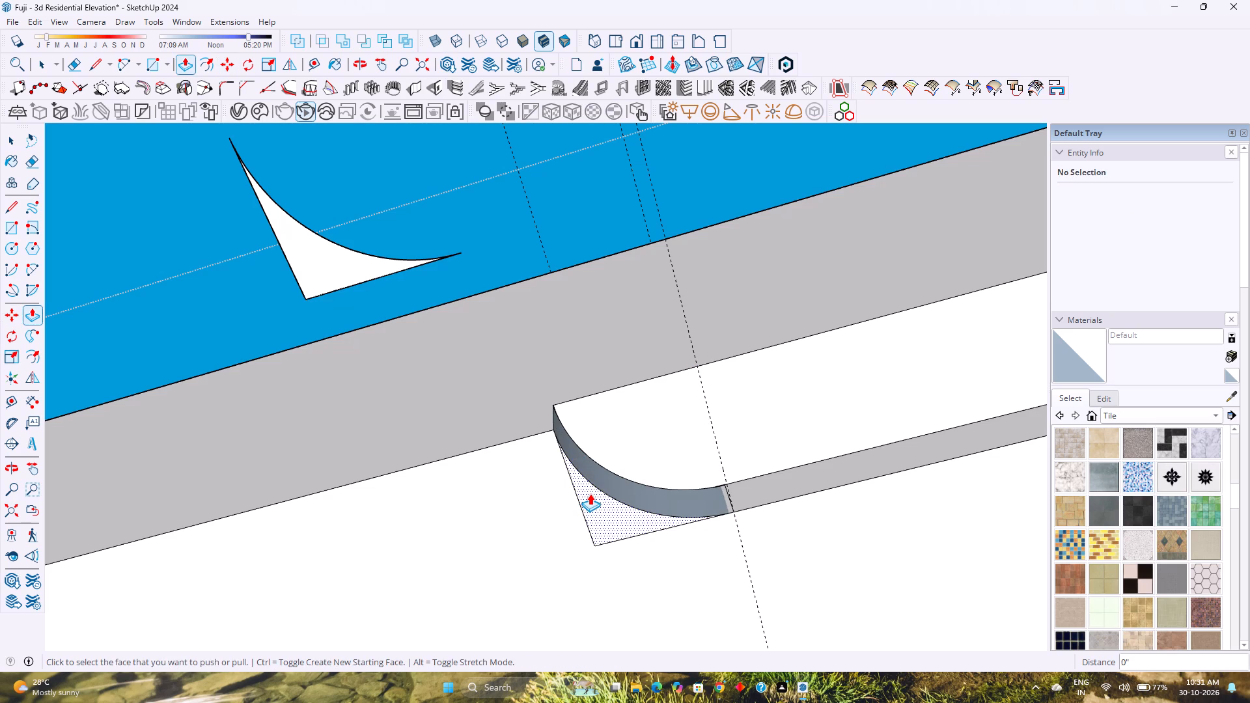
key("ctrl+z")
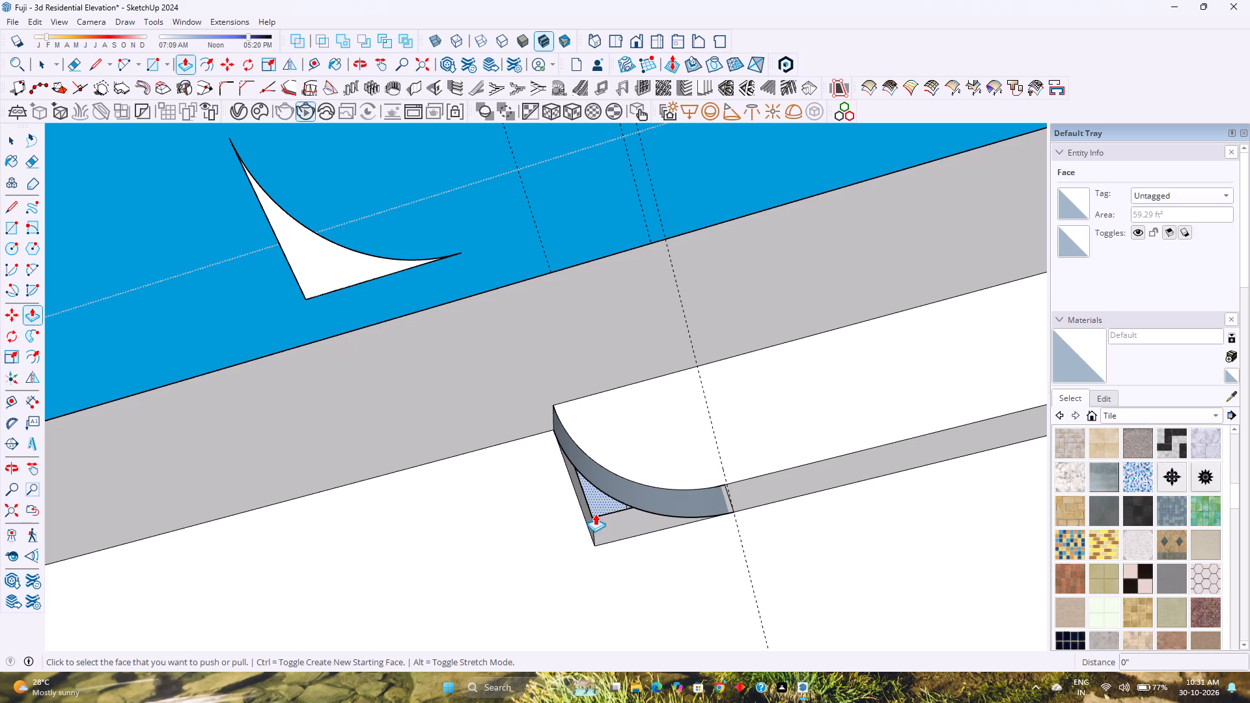
Reverse the curved side face at the recess's rounded end.
scroll(598, 525, "up", 1)
middle_click(598, 525)
middle_click(594, 523)
key("space")
left_click(633, 489)
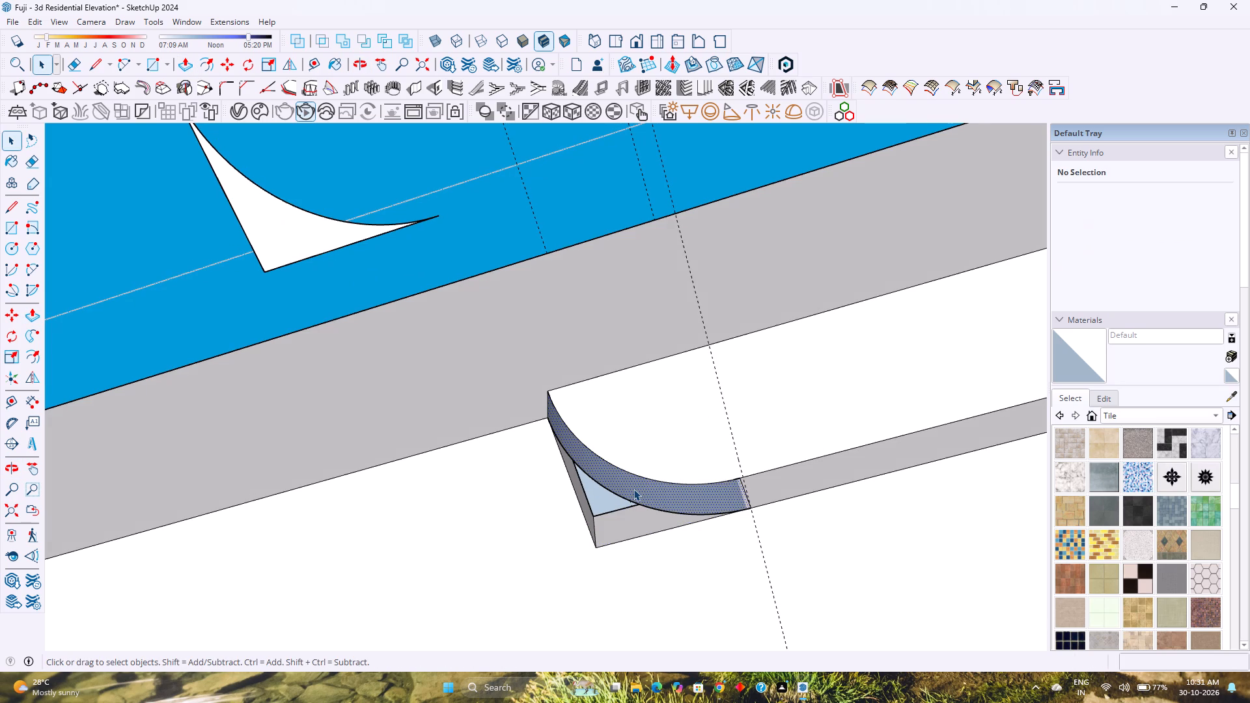
right_click(633, 489)
left_click(687, 332)
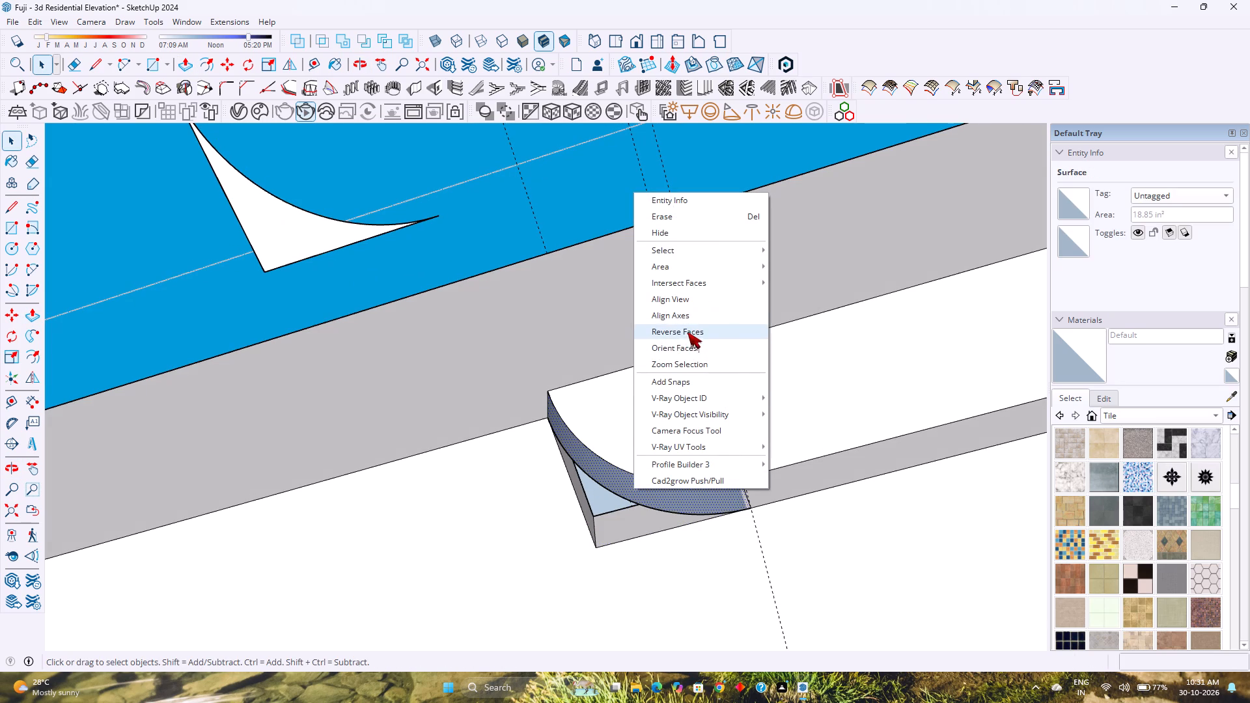
Copy the spare corner face from its square corner onto the inner corner of the pocket, at the recess's depth.
double_click(314, 249)
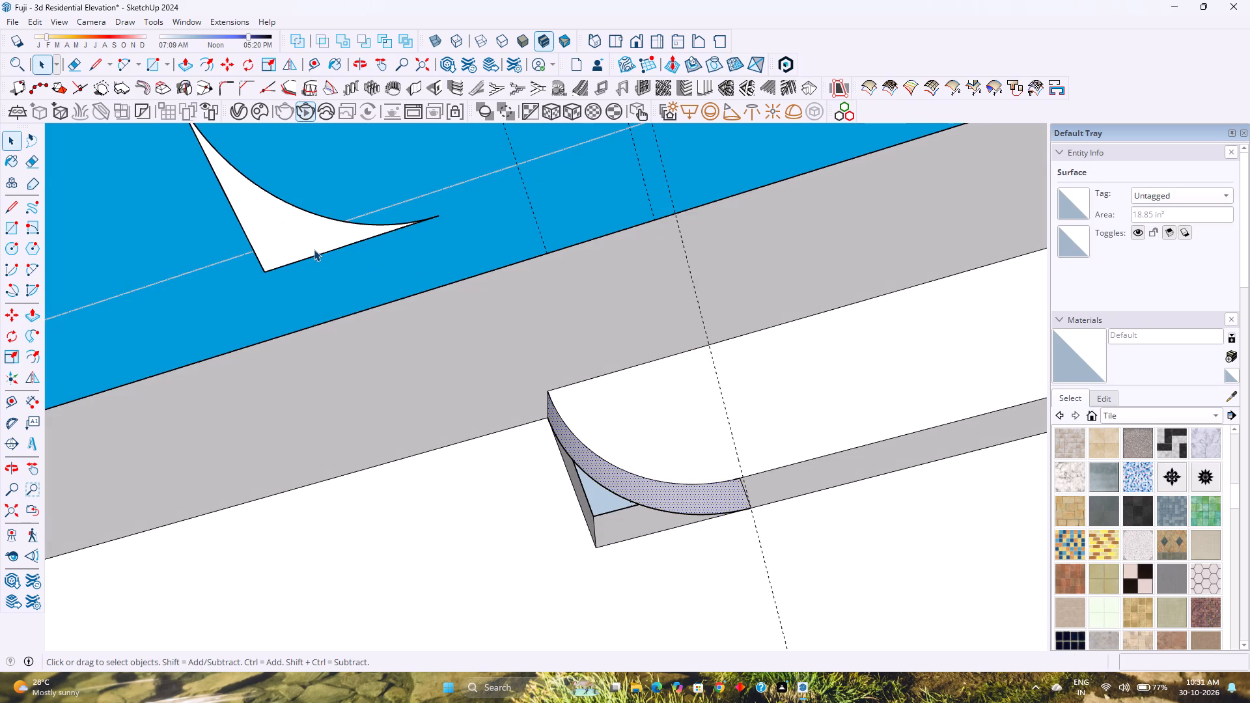
key("m")
left_click(267, 275)
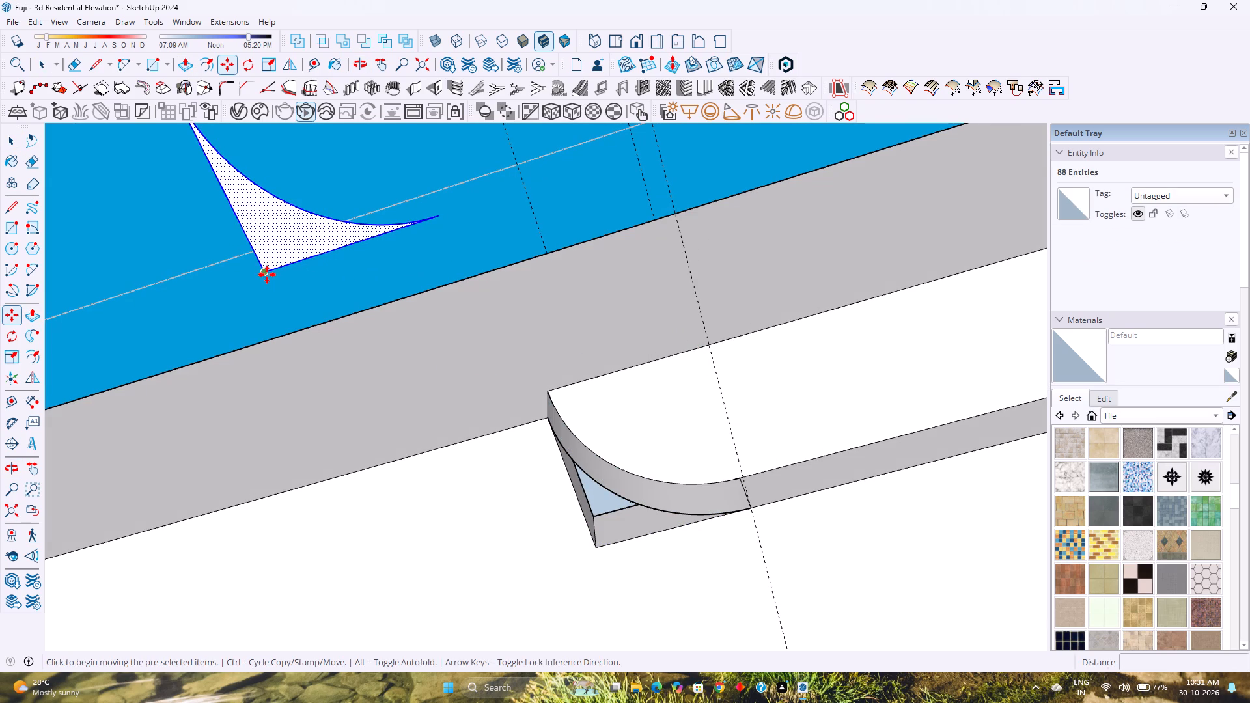
left_click(596, 514)
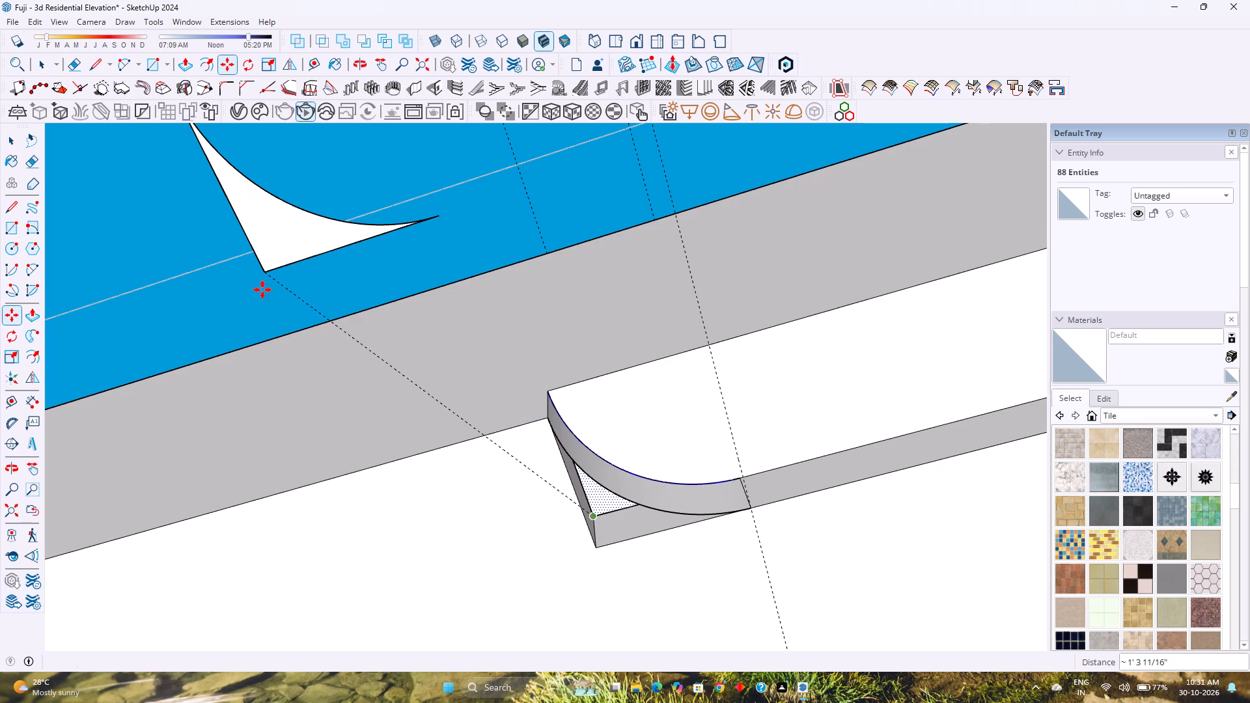
left_click(266, 271)
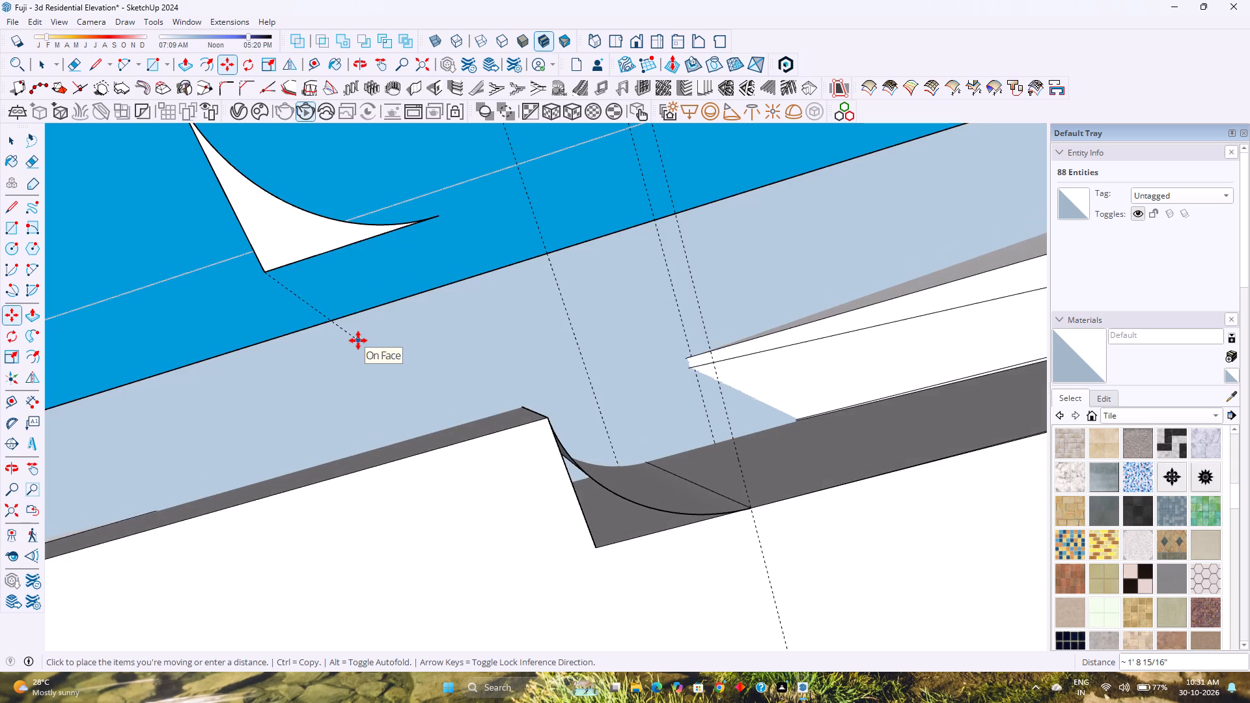
key("Escape")
key("space")
key("Escape")
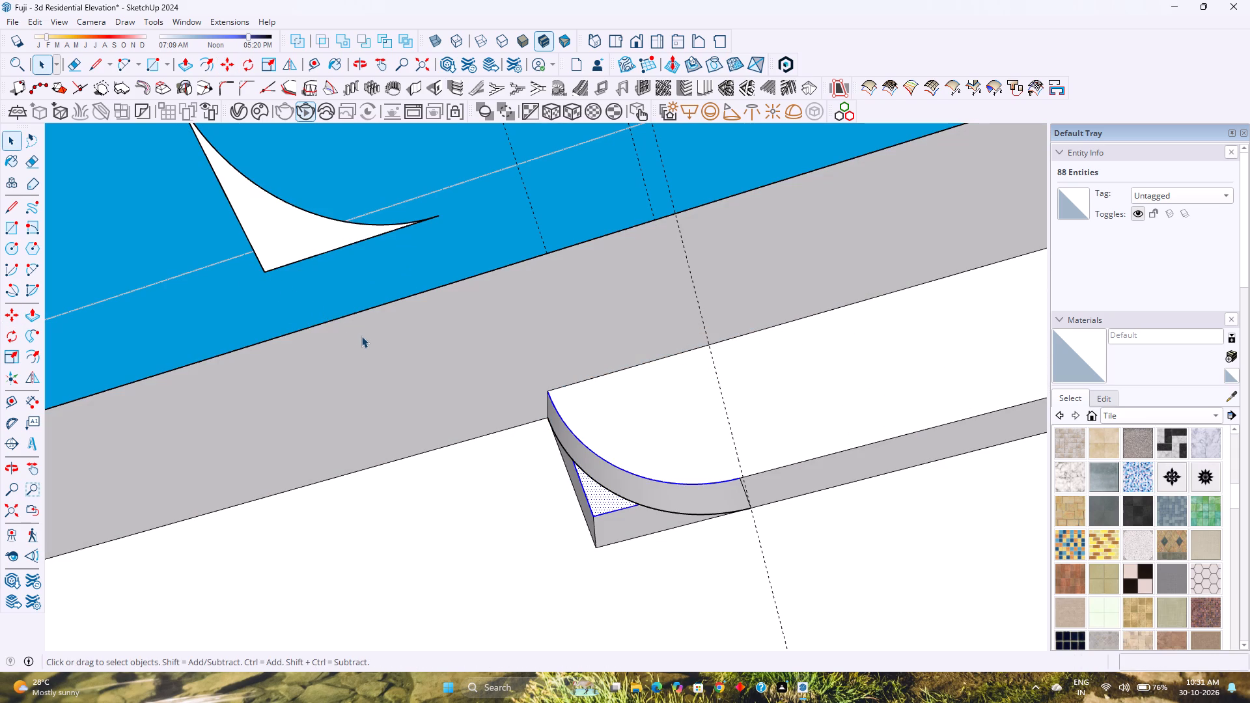
Move the spare corner face by its square corner onto the pocket's outer corner, flush with the beam face.
left_click(326, 240)
double_click(326, 240)
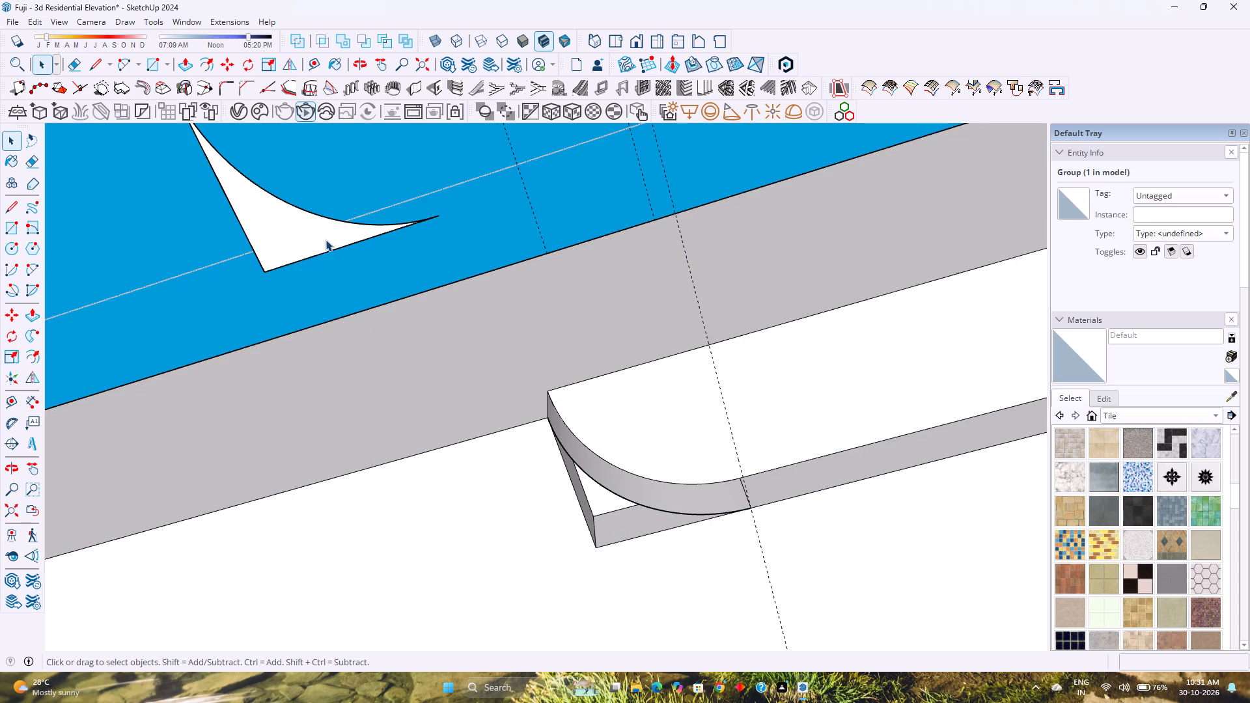
double_click(326, 240)
key("m")
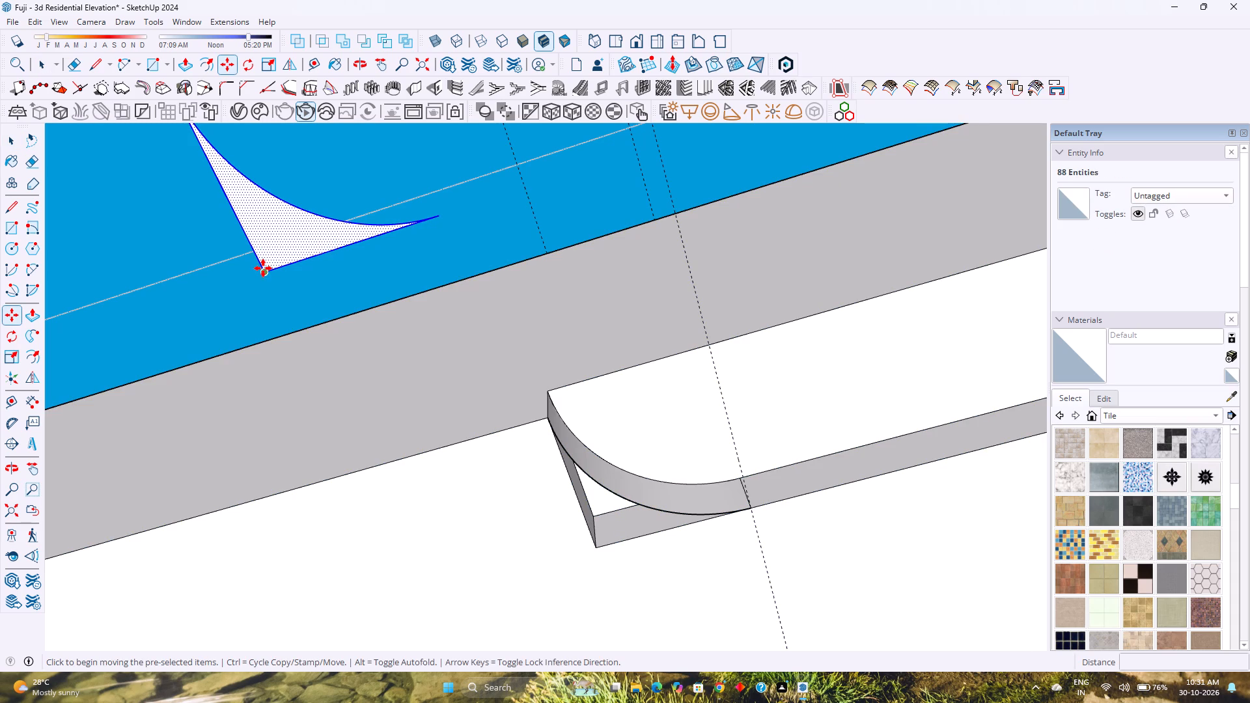
left_click(264, 270)
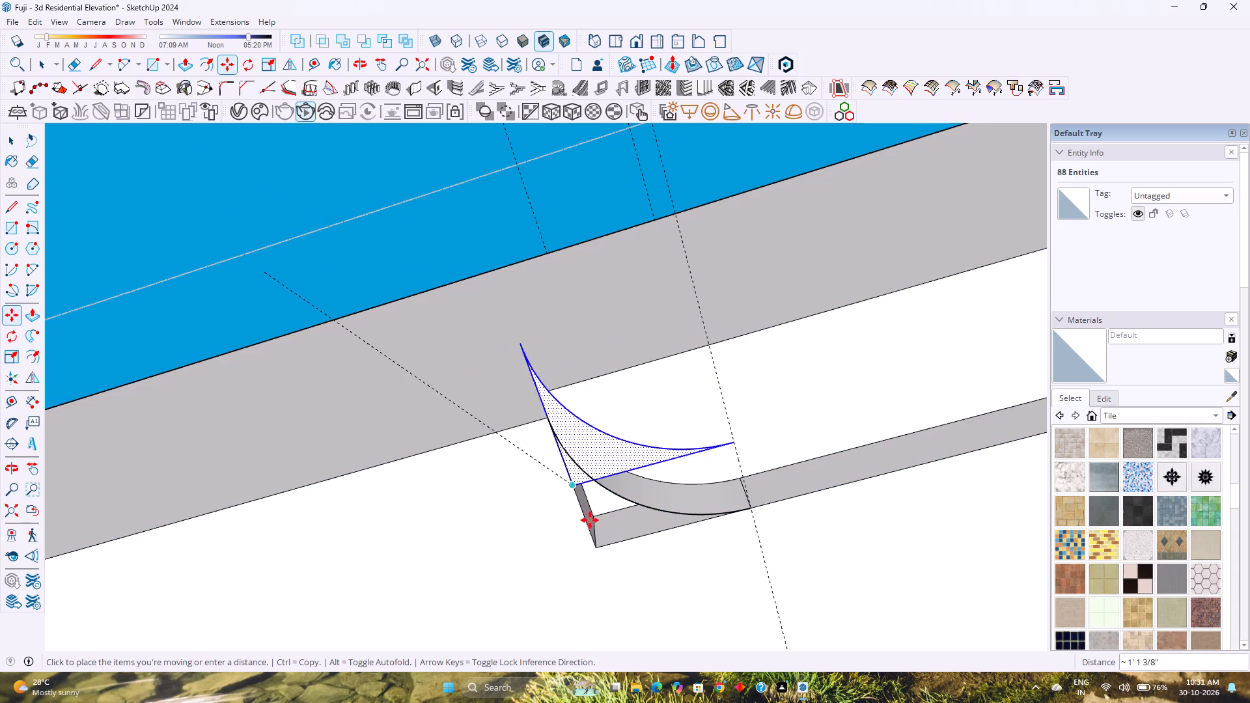
left_click(600, 549)
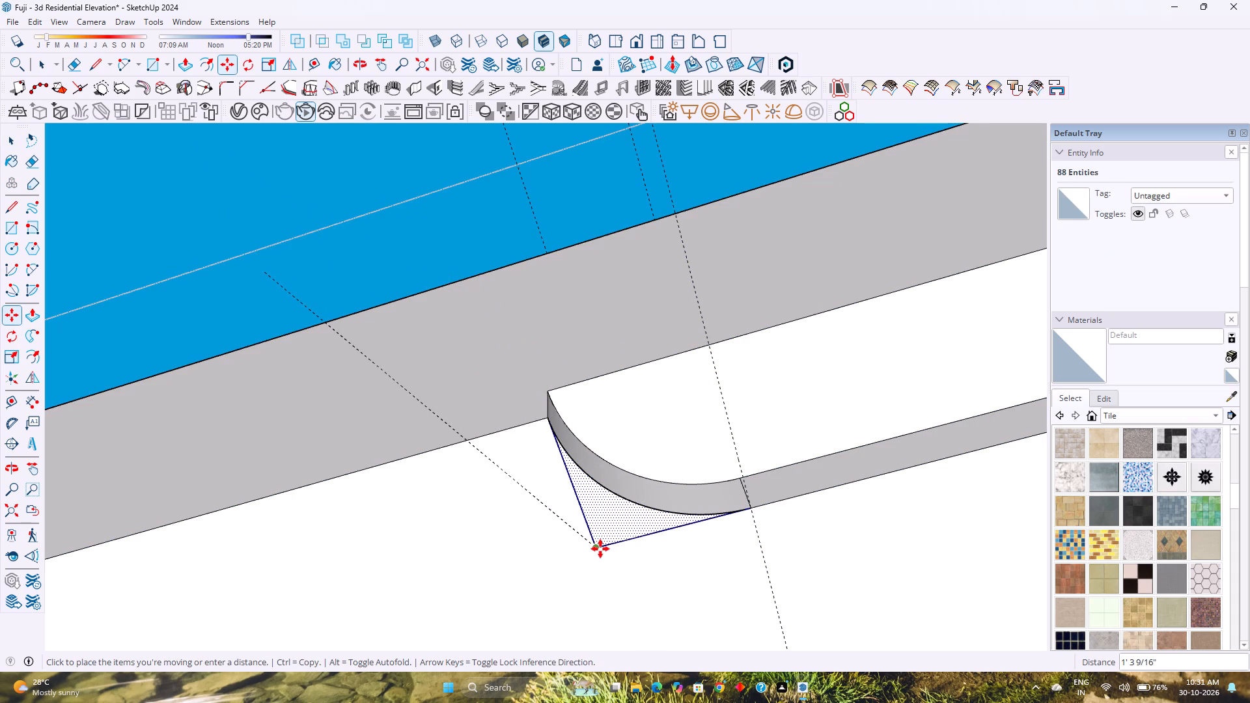
Erase the two leftover straight edges of the corner face outside the arc.
key("e")
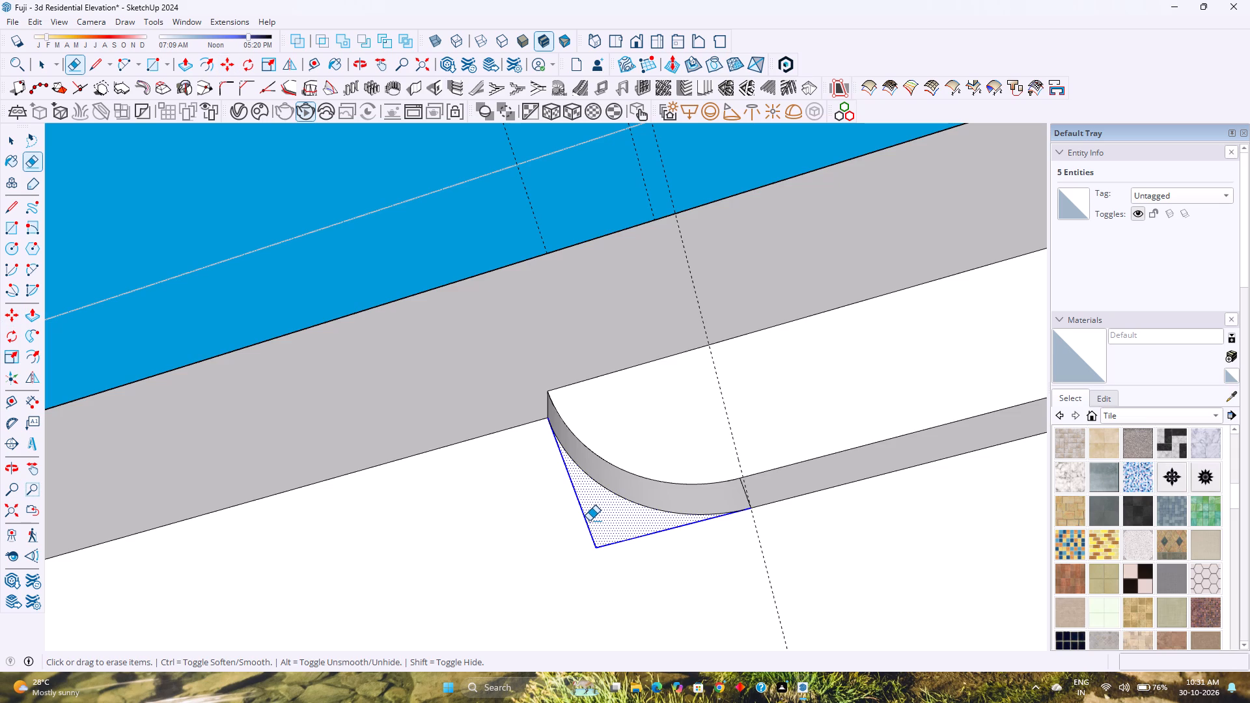
key("Escape")
left_click(583, 511)
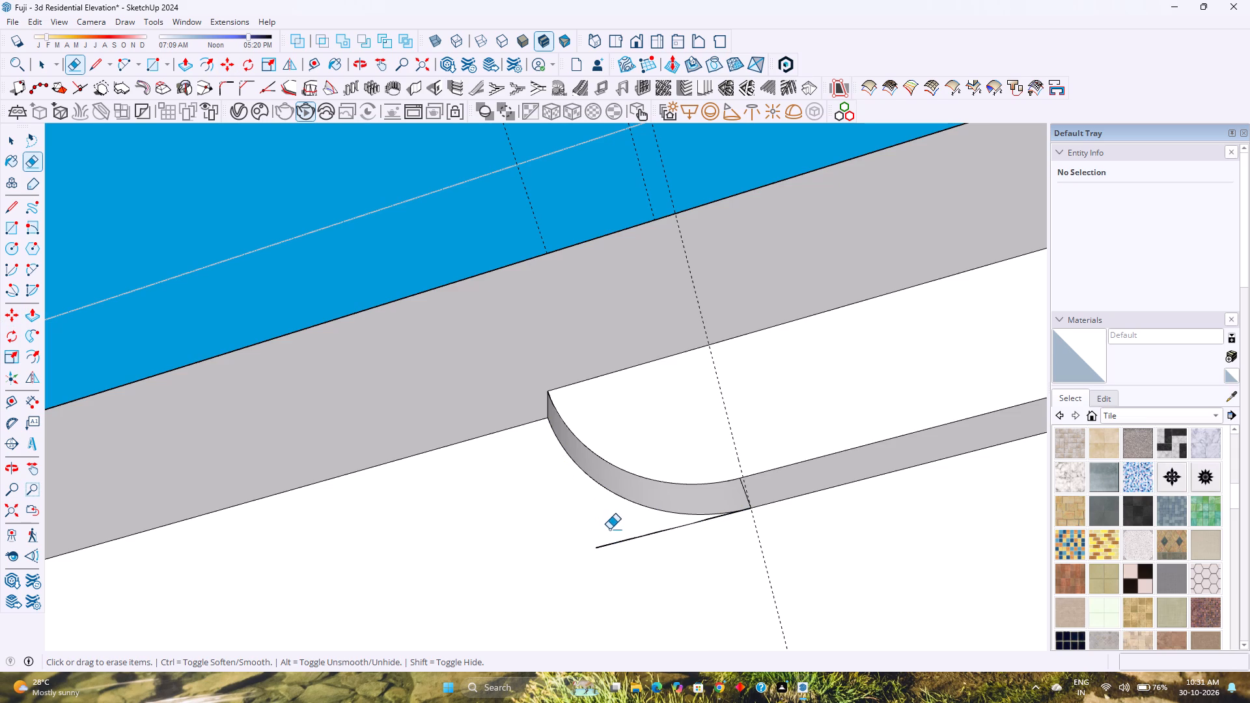
left_click(622, 542)
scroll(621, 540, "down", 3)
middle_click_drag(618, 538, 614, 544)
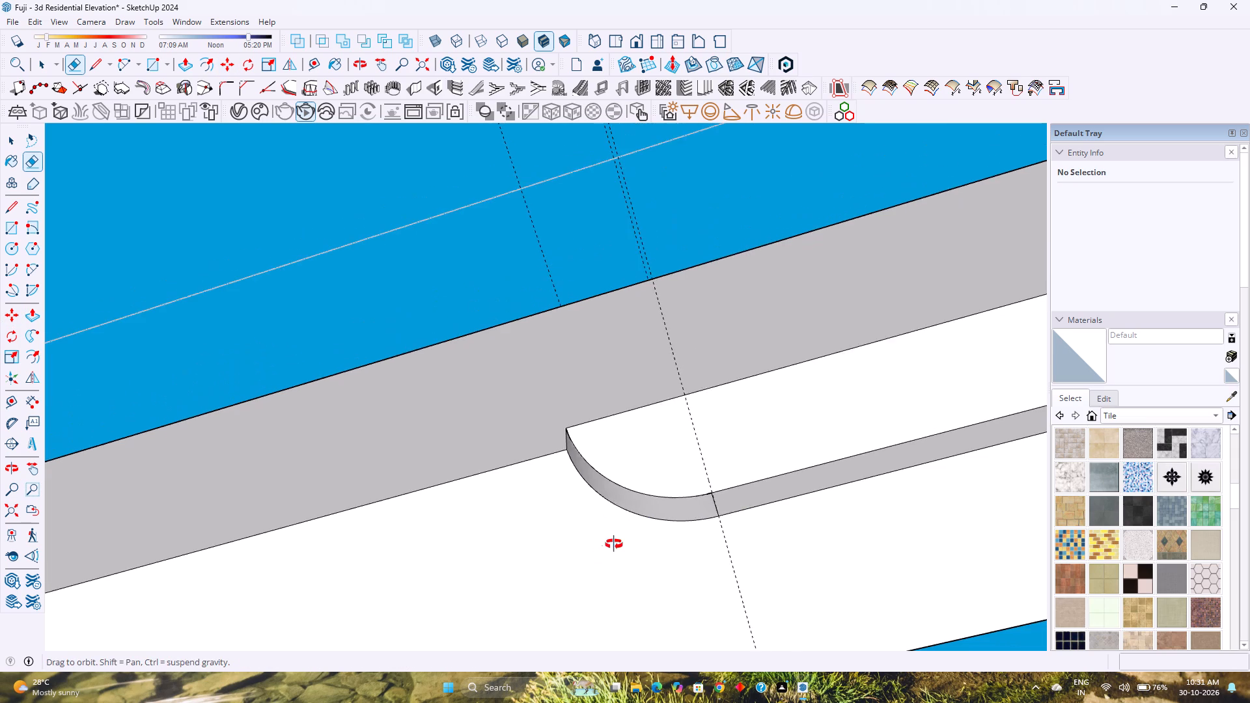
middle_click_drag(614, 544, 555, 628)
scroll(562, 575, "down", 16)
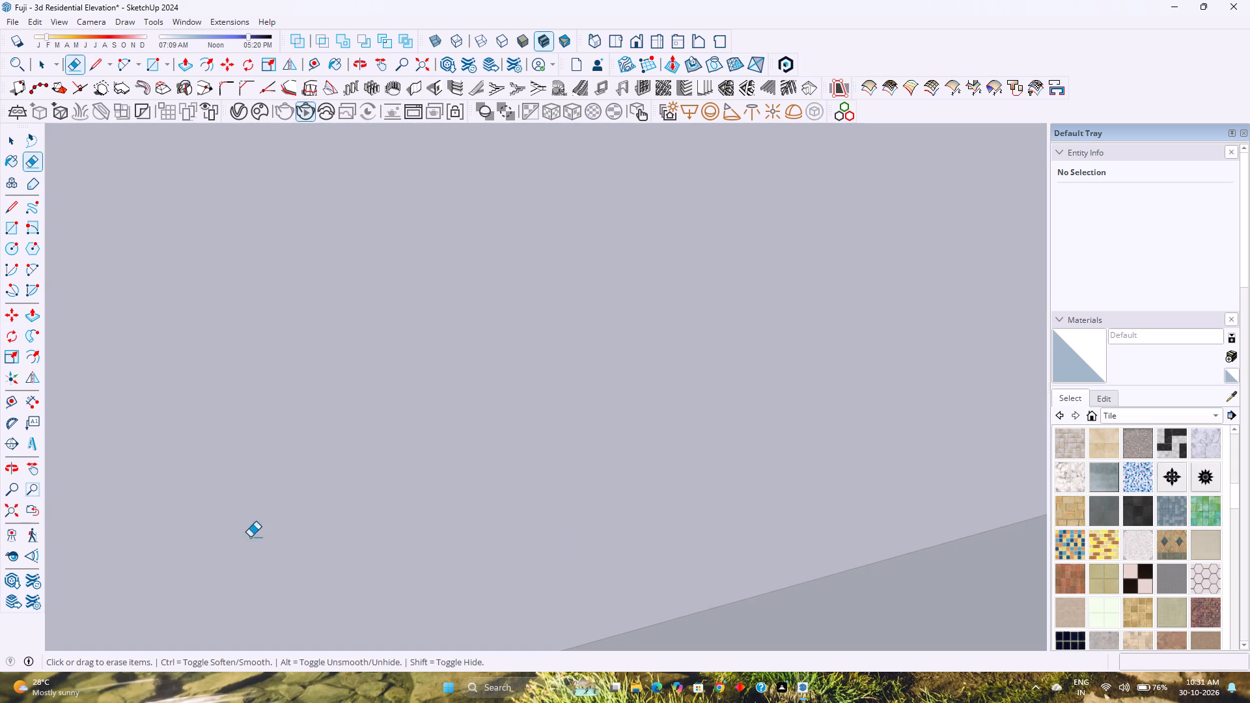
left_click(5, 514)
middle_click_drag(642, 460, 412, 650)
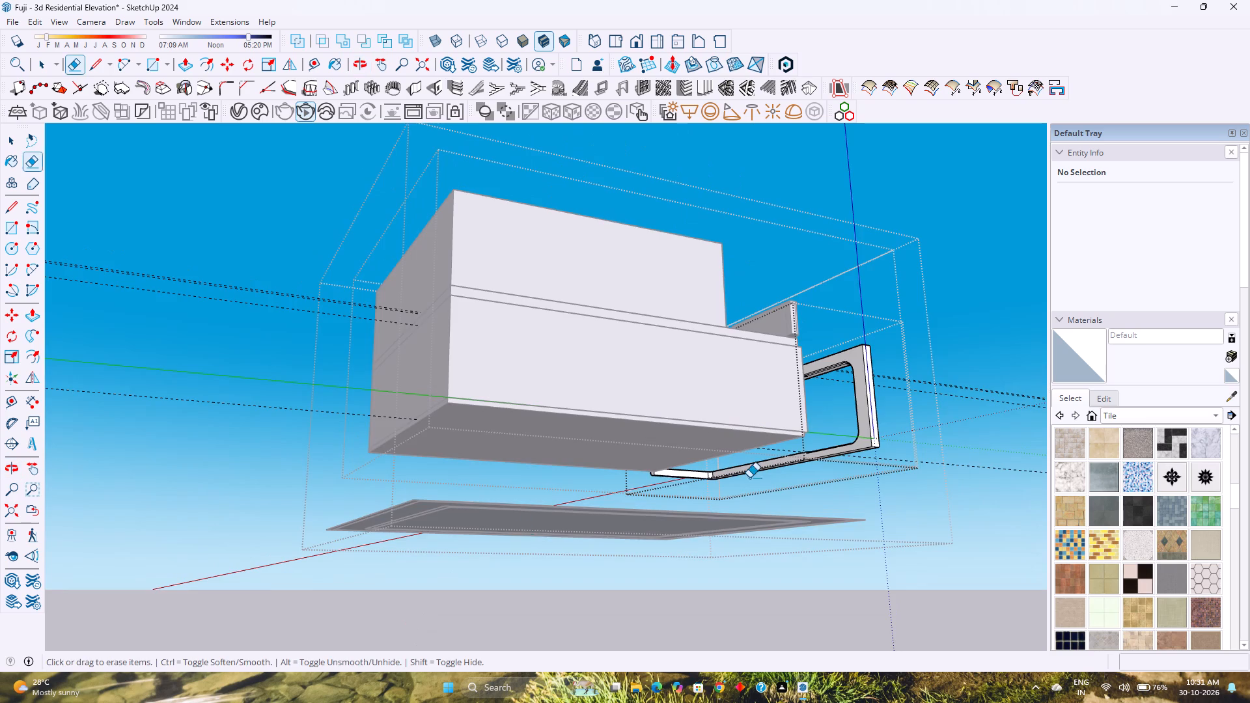
Move the finished projecting frame group 10' along the green axis, back against the front of the house.
middle_click_drag(757, 477, 531, 618)
scroll(831, 480, "up", 13)
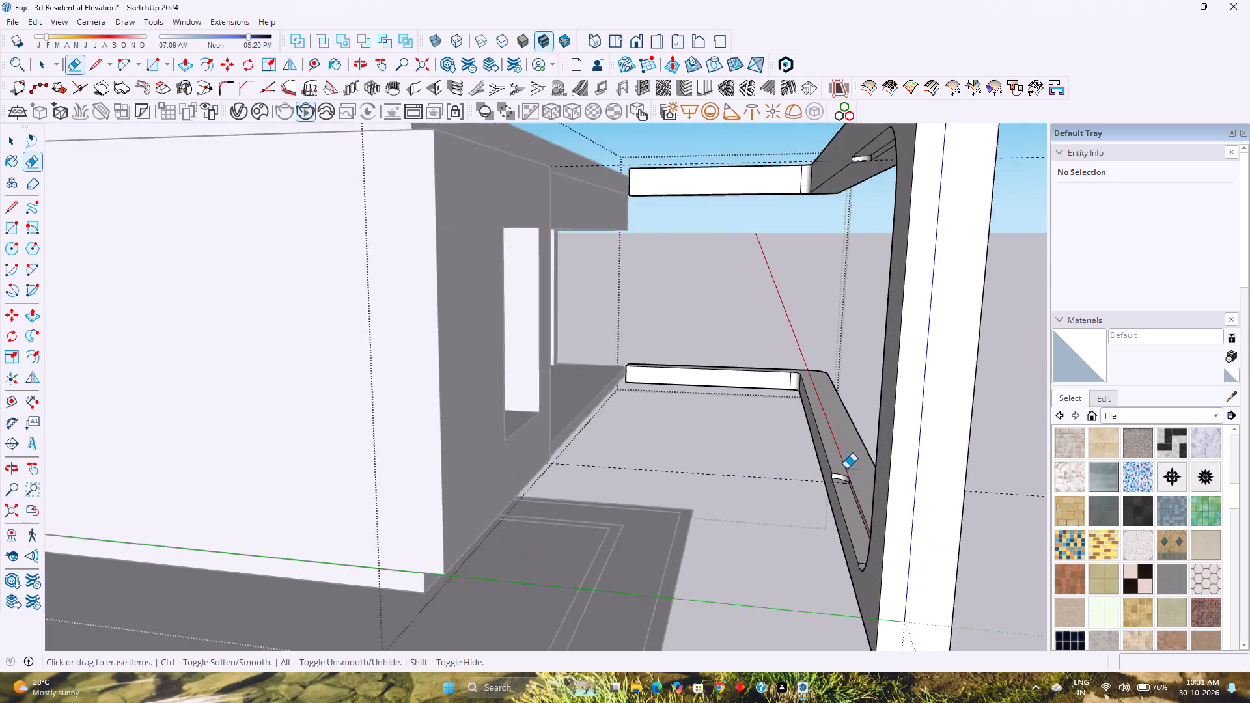
scroll(846, 469, "up", 5)
key("space")
scroll(783, 486, "down", 6)
middle_click_drag(786, 497, 770, 545)
middle_click(770, 545)
scroll(773, 521, "down", 9)
key("Escape")
left_click(794, 474)
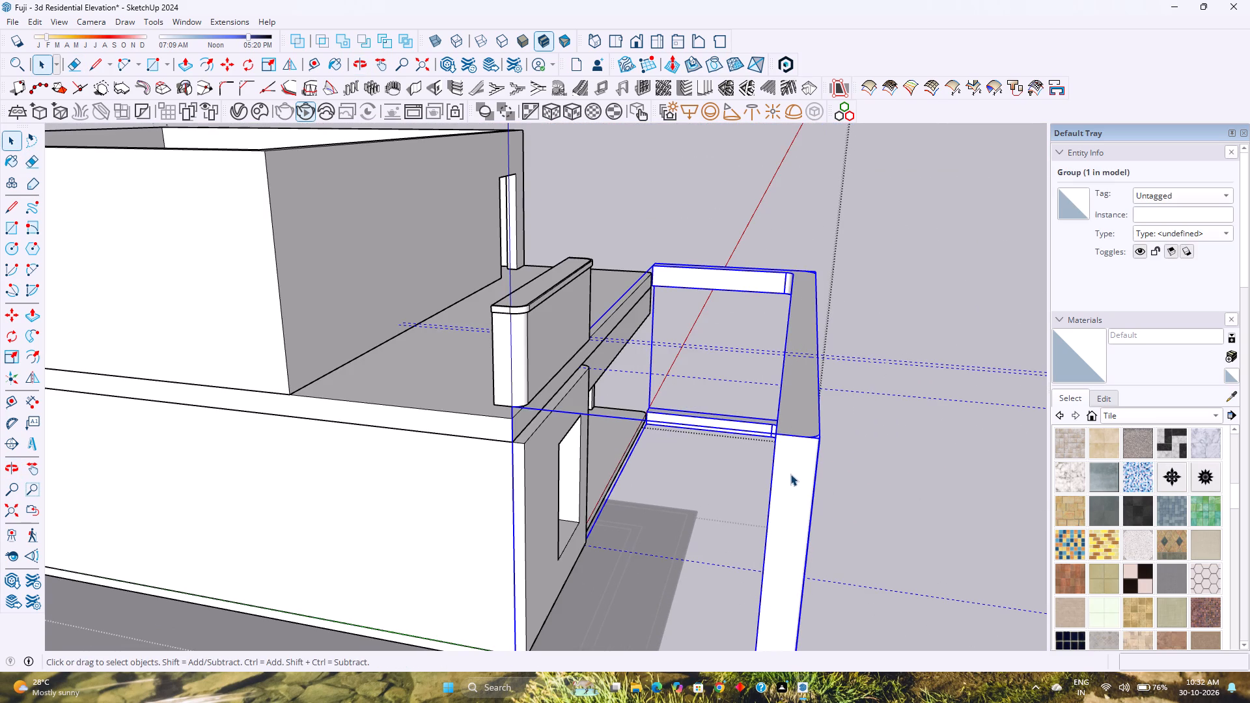
key("m")
left_click(783, 435)
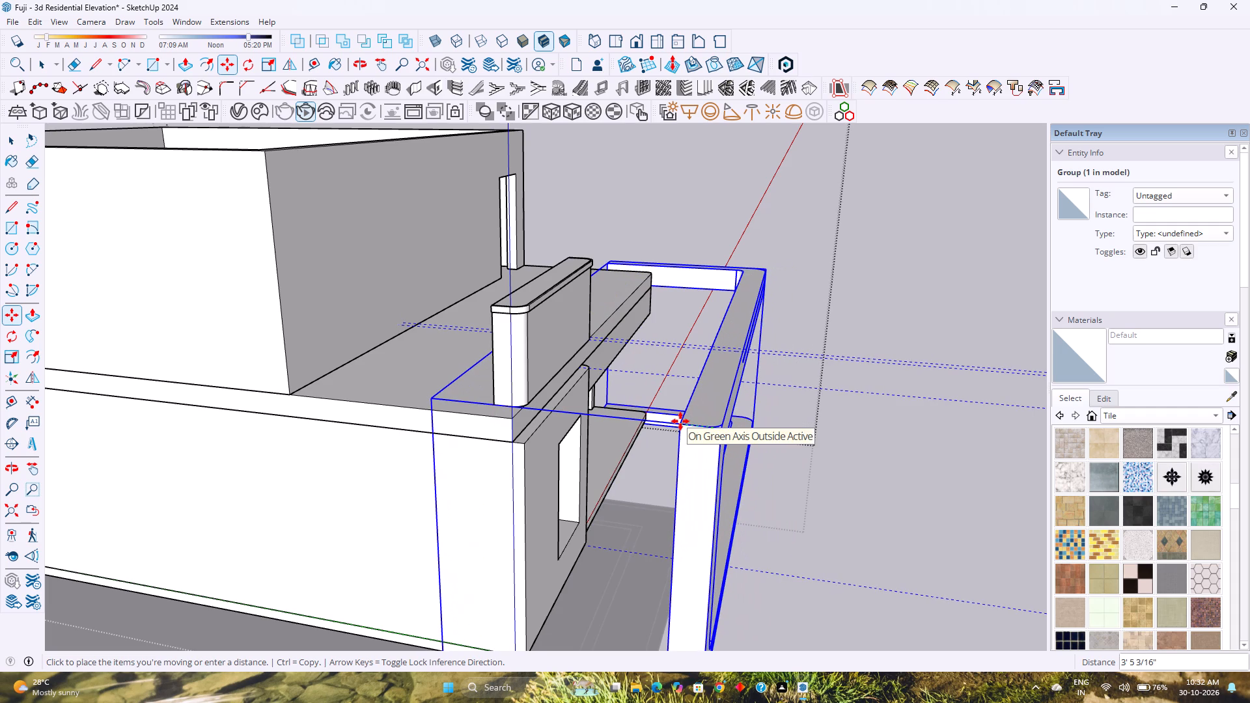
key("Left")
type("10'")
key("Return")
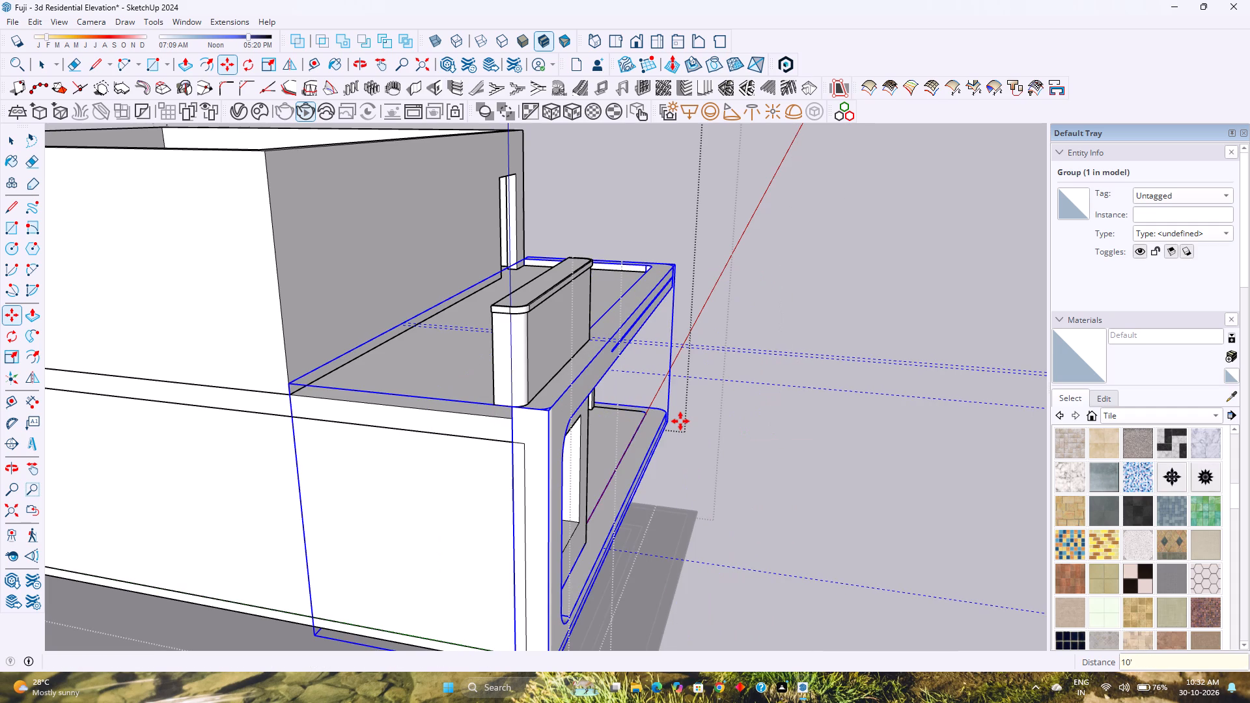
key("space")
key("Escape")
Examine how the frame fits the building from the front, the sides and below.
middle_click_drag(683, 427, 436, 439)
scroll(421, 455, "up", 1)
middle_click_drag(421, 455, 682, 409)
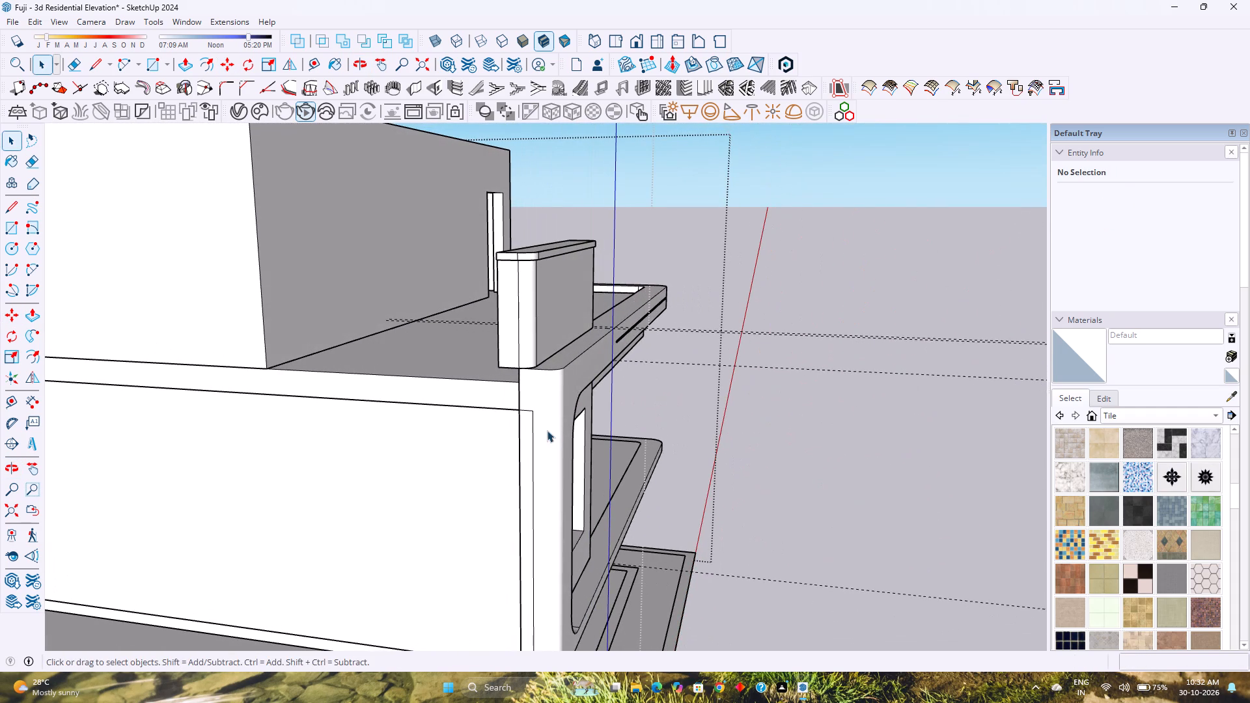
middle_click_drag(546, 431, 658, 368, "shift")
scroll(646, 383, "down", 1)
middle_click_drag(643, 451, 699, 428)
left_click(865, 436)
middle_click_drag(941, 420, 692, 469)
middle_click_drag(663, 459, 772, 478, "shift")
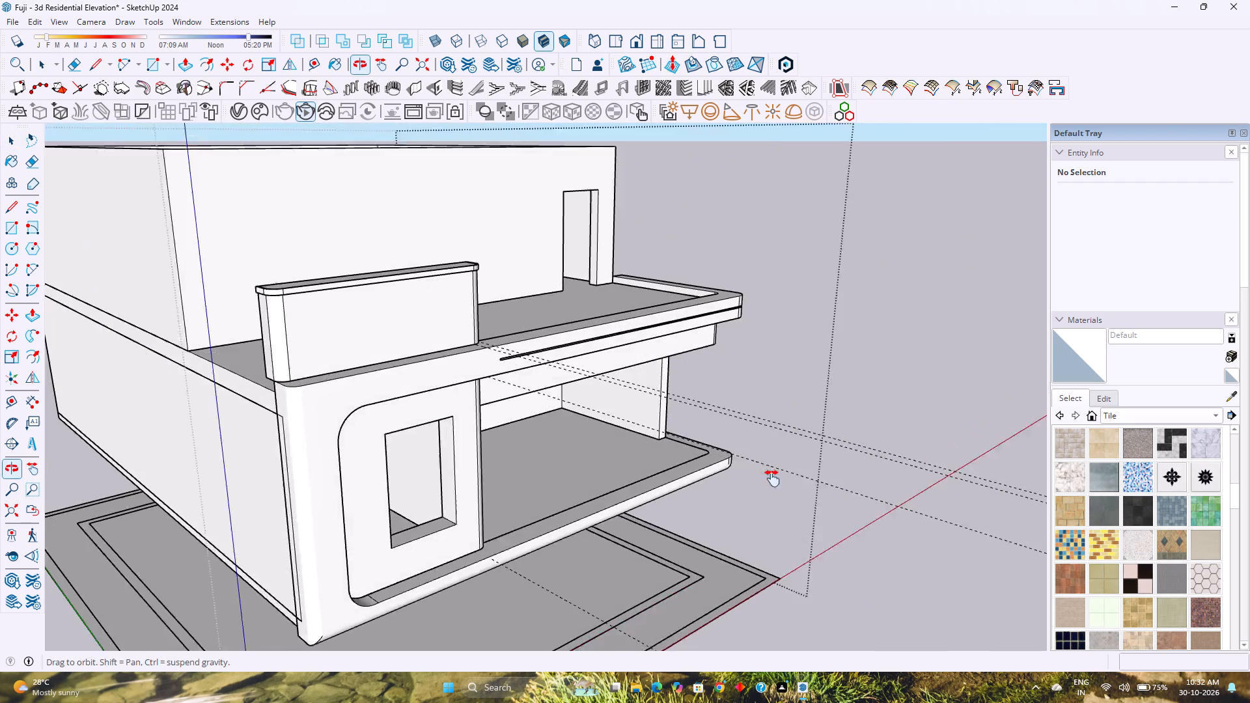
middle_click_drag(772, 478, 786, 478, "shift")
middle_click_drag(787, 478, 403, 508)
middle_click_drag(360, 473, 441, 566, "shift")
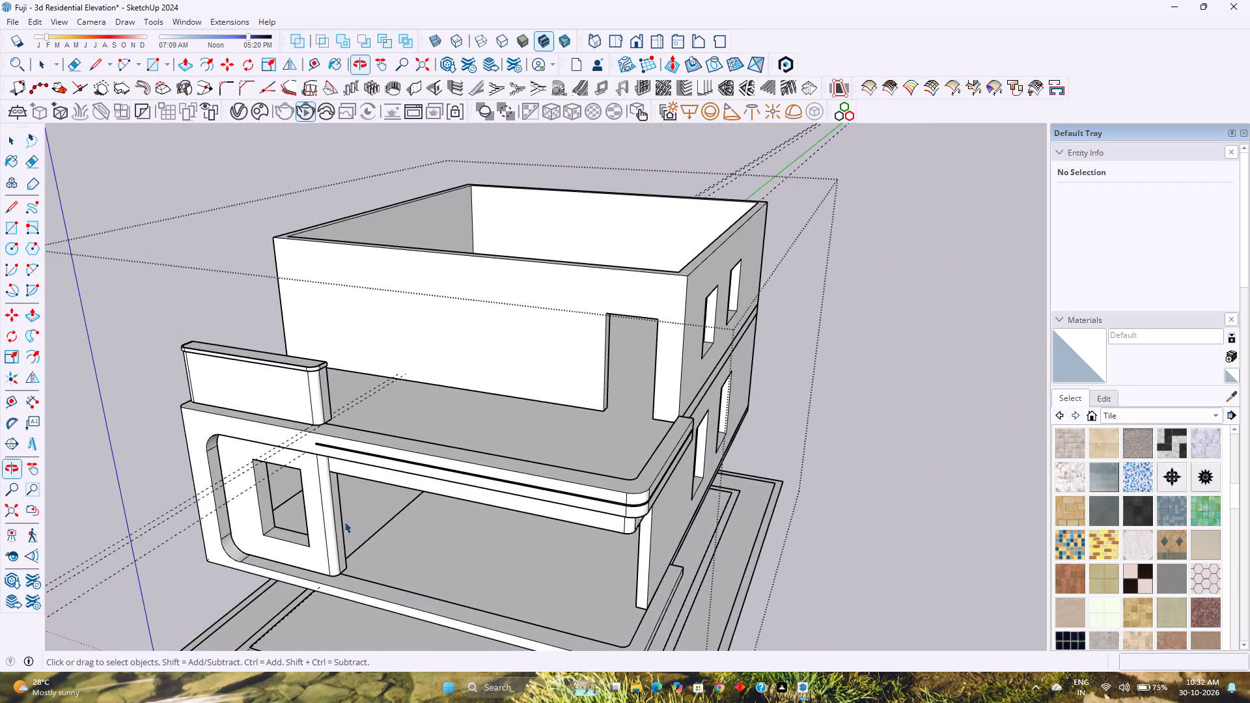
scroll(340, 518, "up", 3)
middle_click_drag(336, 516, 337, 319)
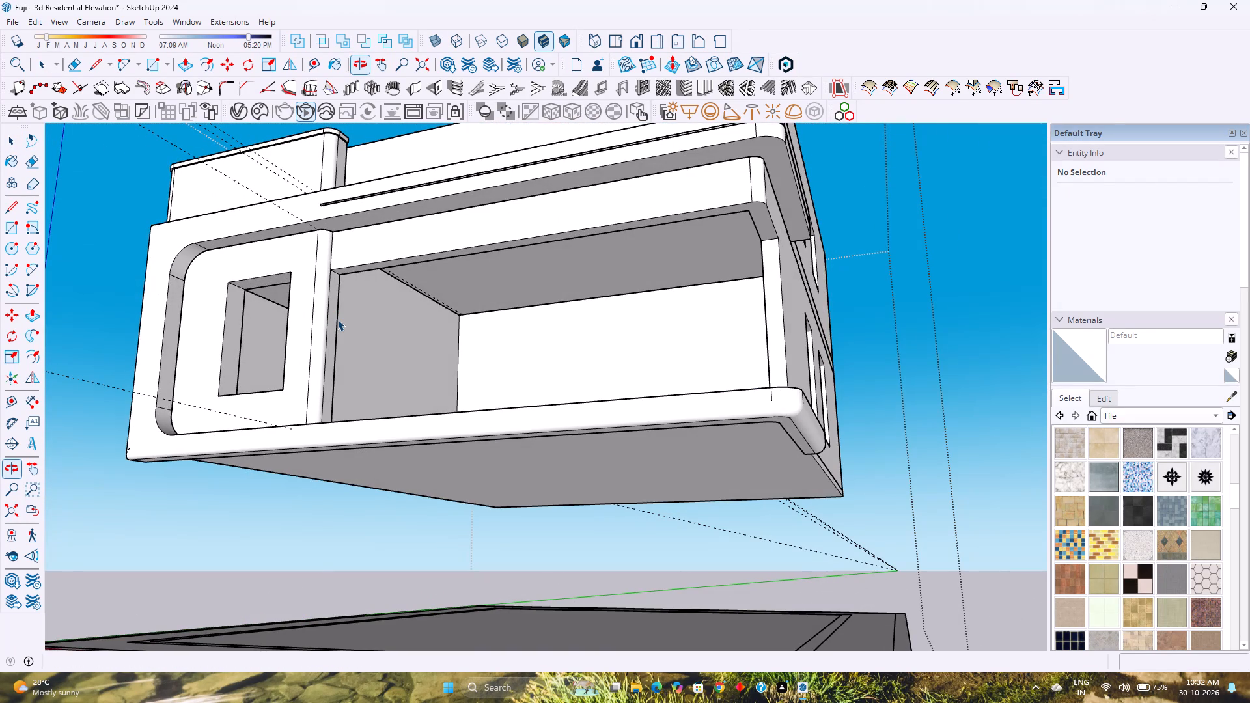
Save the model.
key("ctrl+s")
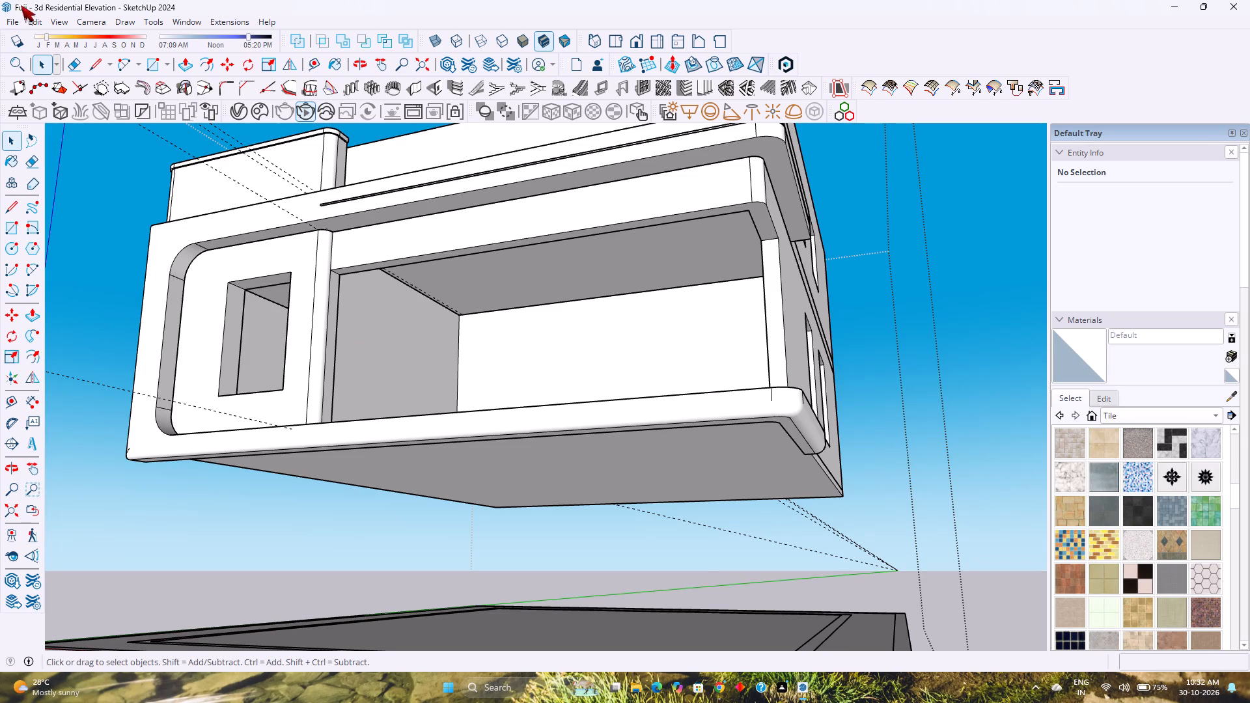
Delete all guide lines from the model.
left_click(41, 21)
left_click(111, 154)
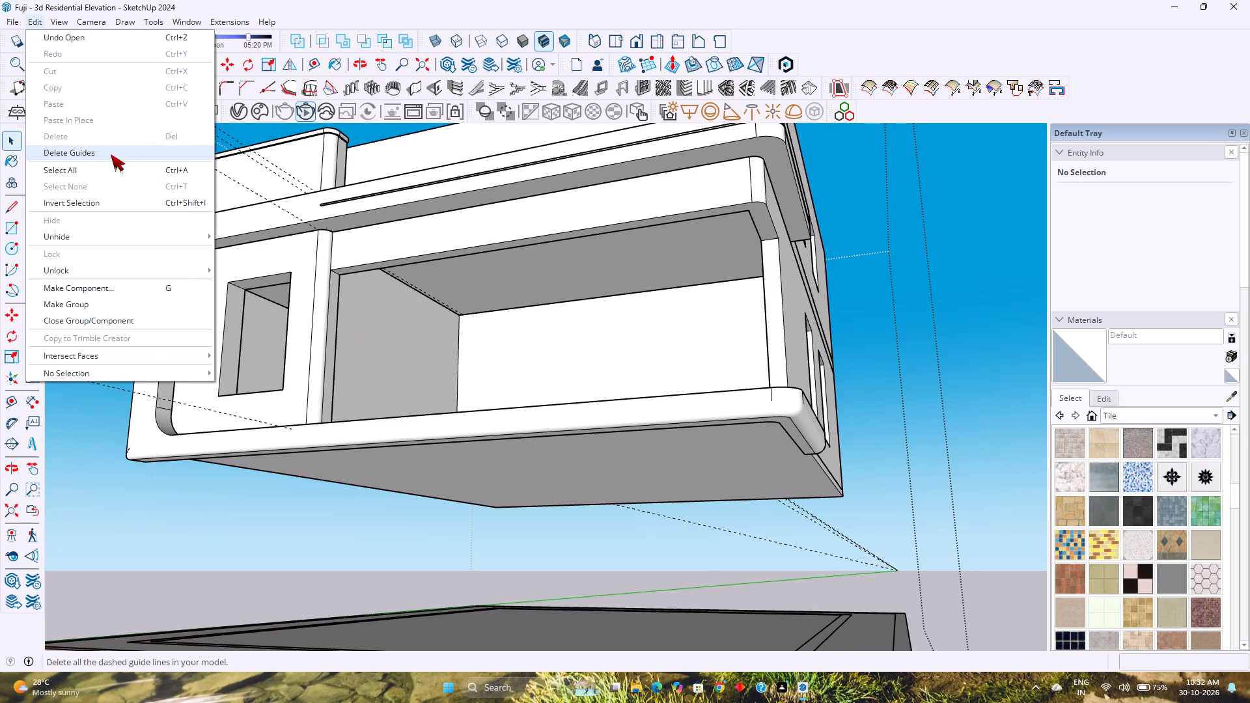
Examine the house's front and window side, including the balcony slab and the ground-floor opening.
scroll(371, 311, "down", 1)
middle_click_drag(371, 311, 337, 445)
middle_click(337, 445)
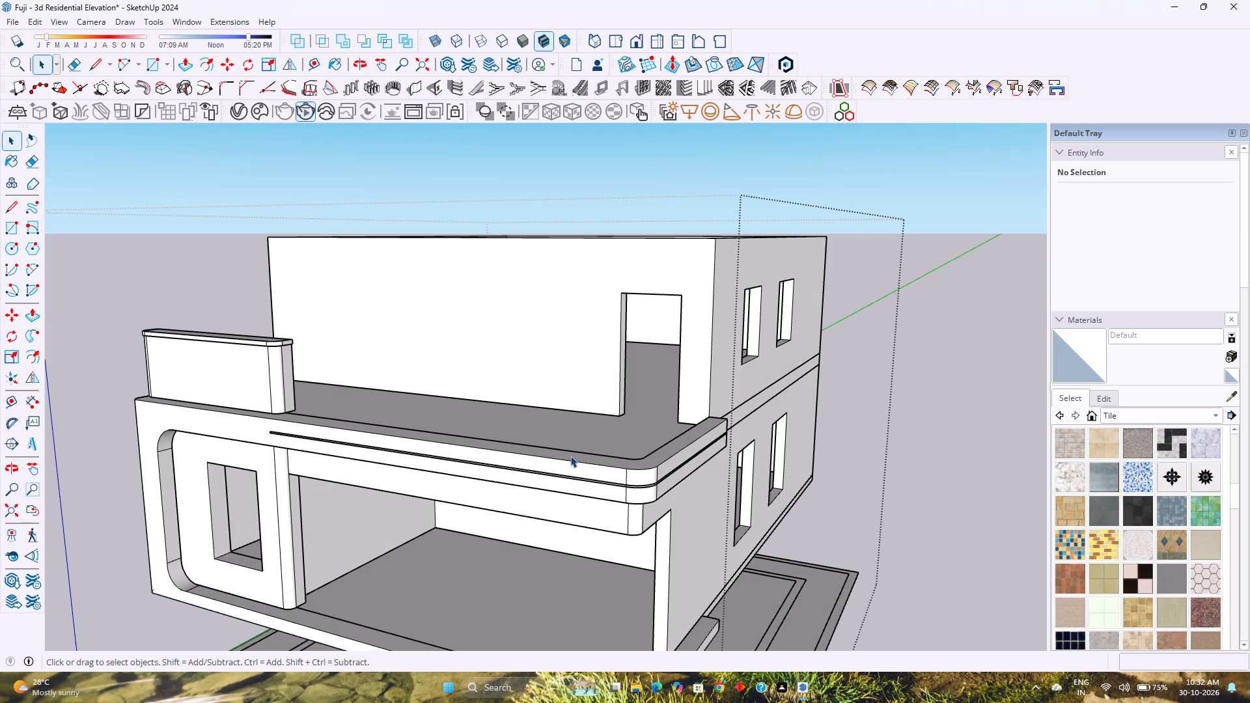
scroll(561, 443, "down", 3)
scroll(557, 439, "up", 3)
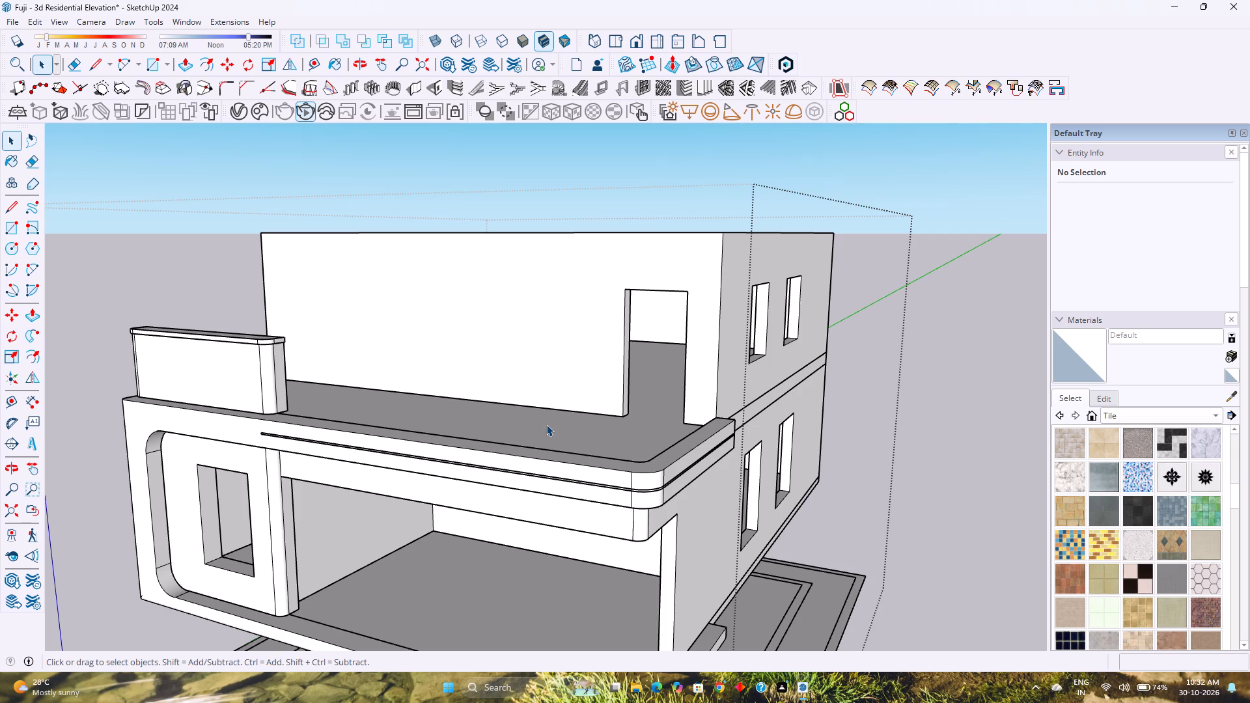
scroll(545, 424, "down", 3)
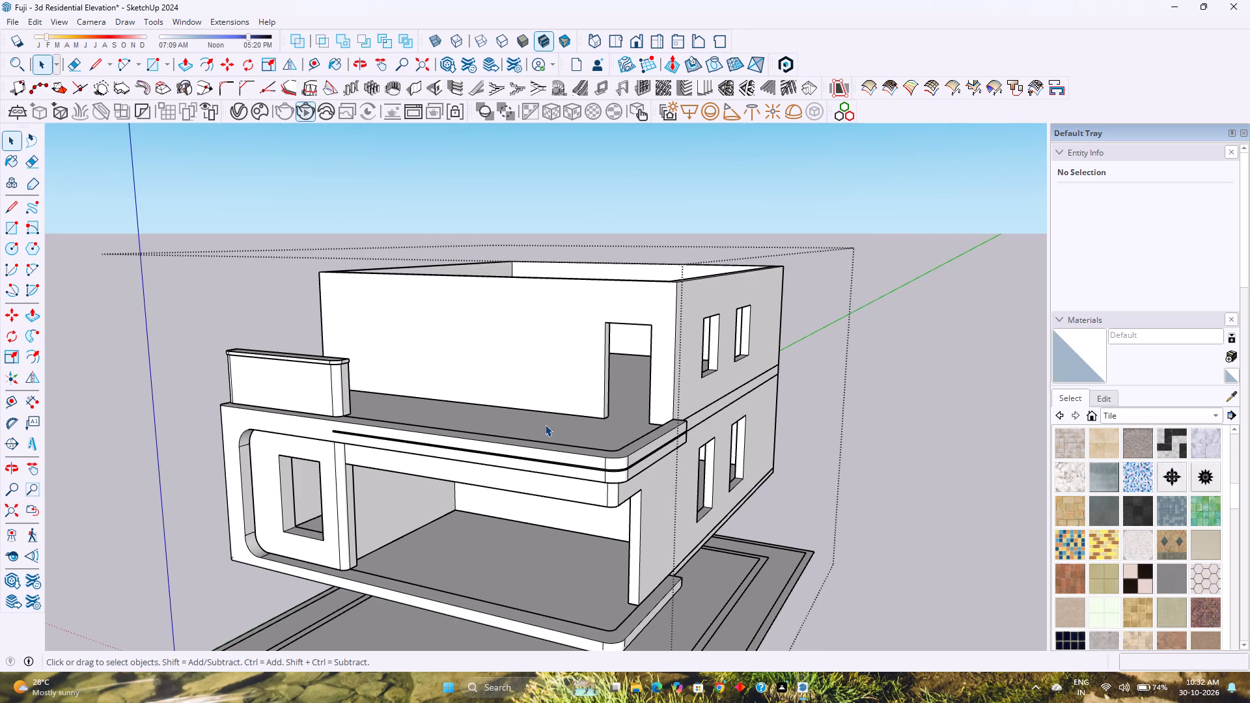
scroll(545, 424, "up", 3)
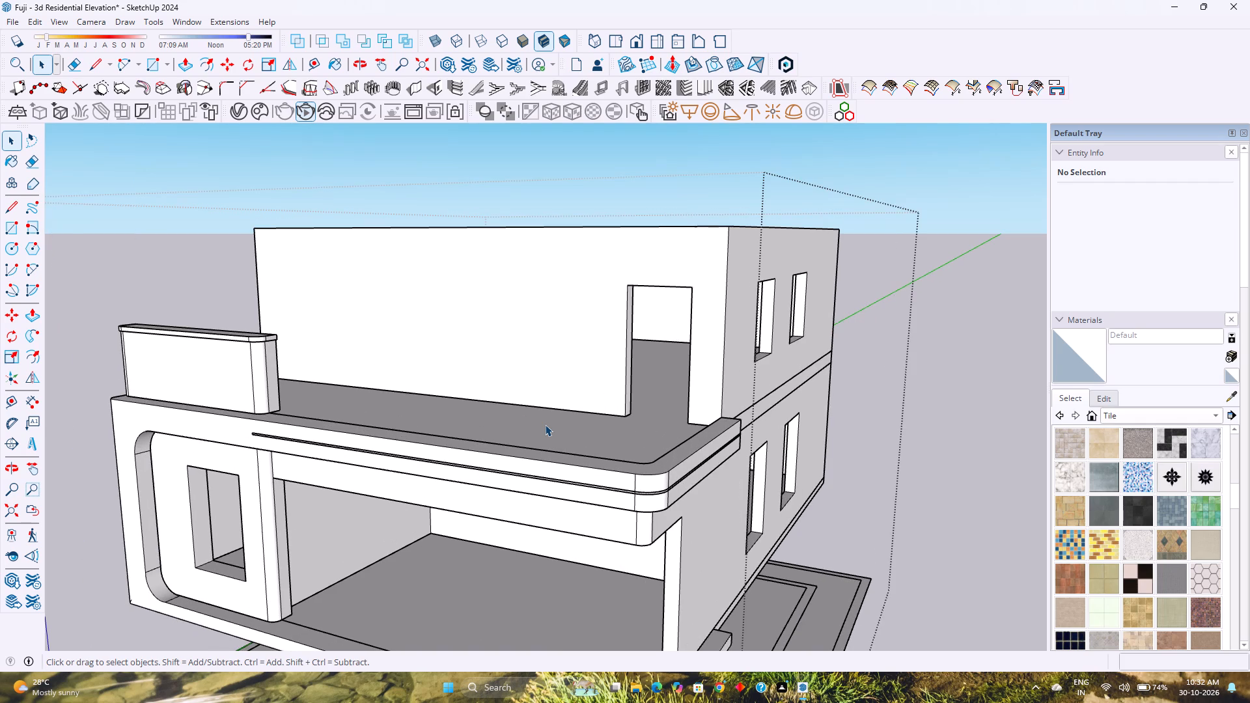
scroll(545, 424, "down", 2)
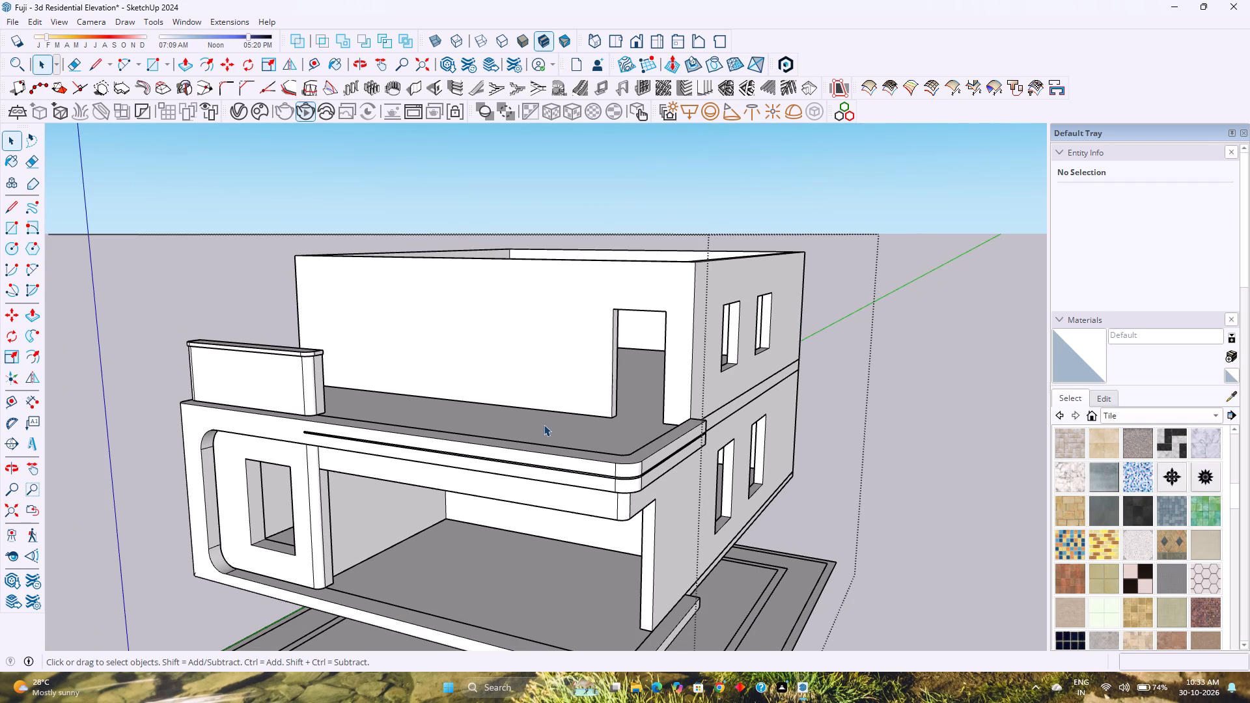
middle_click_drag(644, 429, 557, 492, "shift")
middle_click_drag(560, 489, 464, 418)
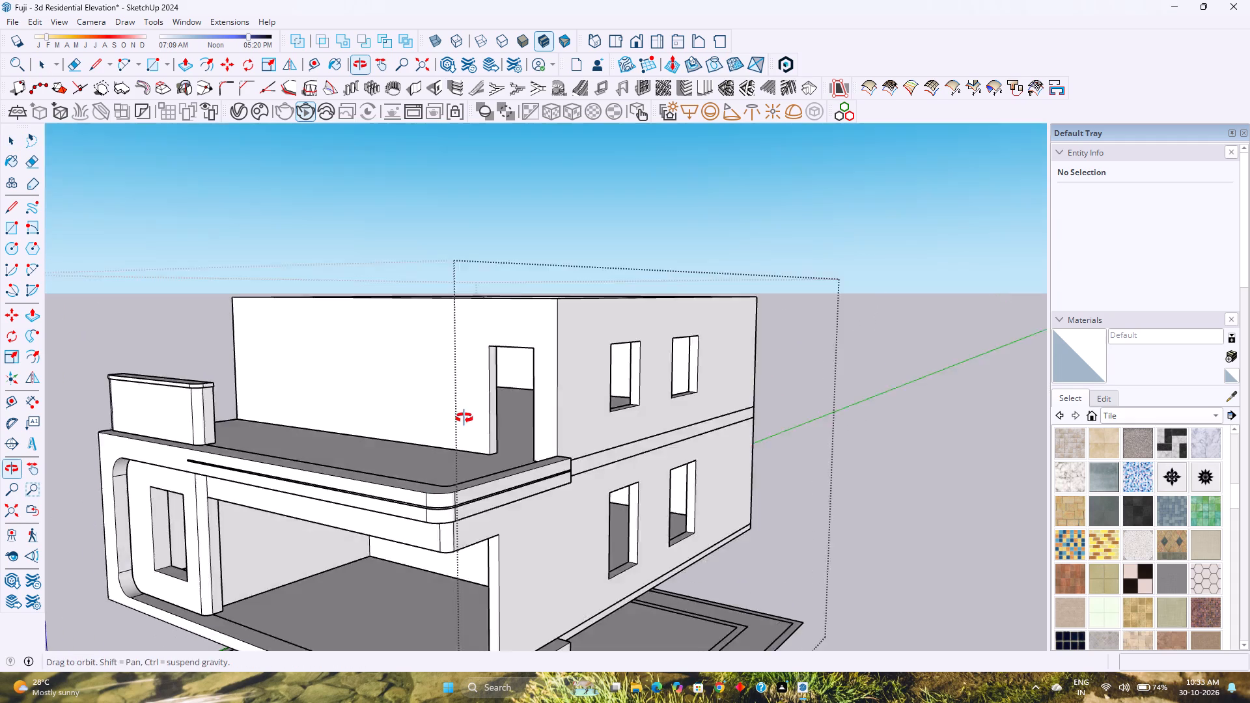
middle_click_drag(464, 418, 457, 410)
middle_click(457, 409)
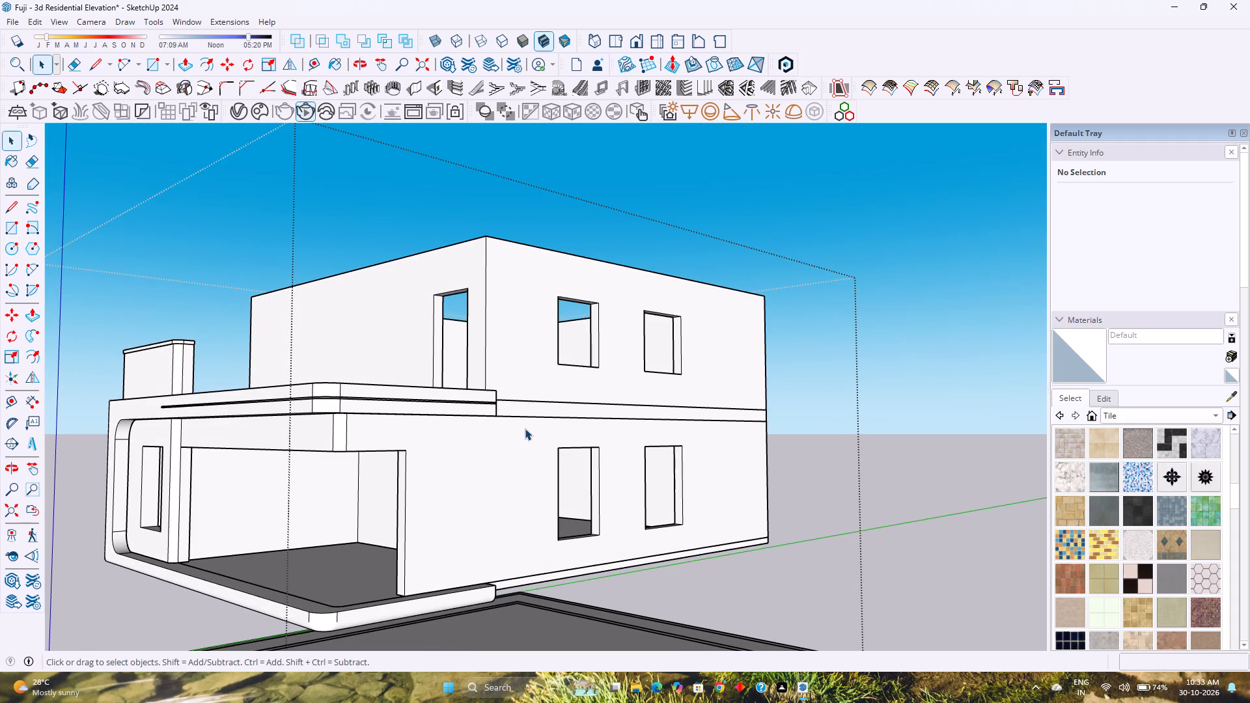
Open the nested ground-floor wall group for editing.
double_click(520, 467)
left_click(519, 467)
left_click(519, 467)
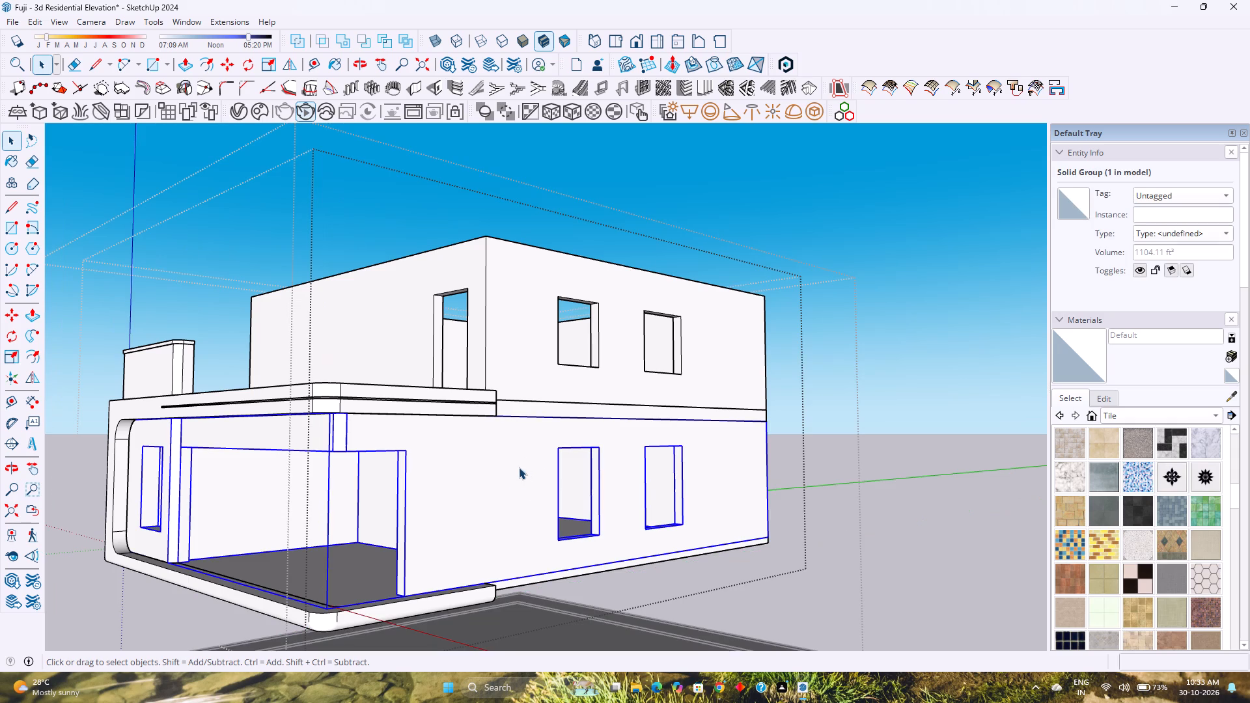
left_click(519, 467)
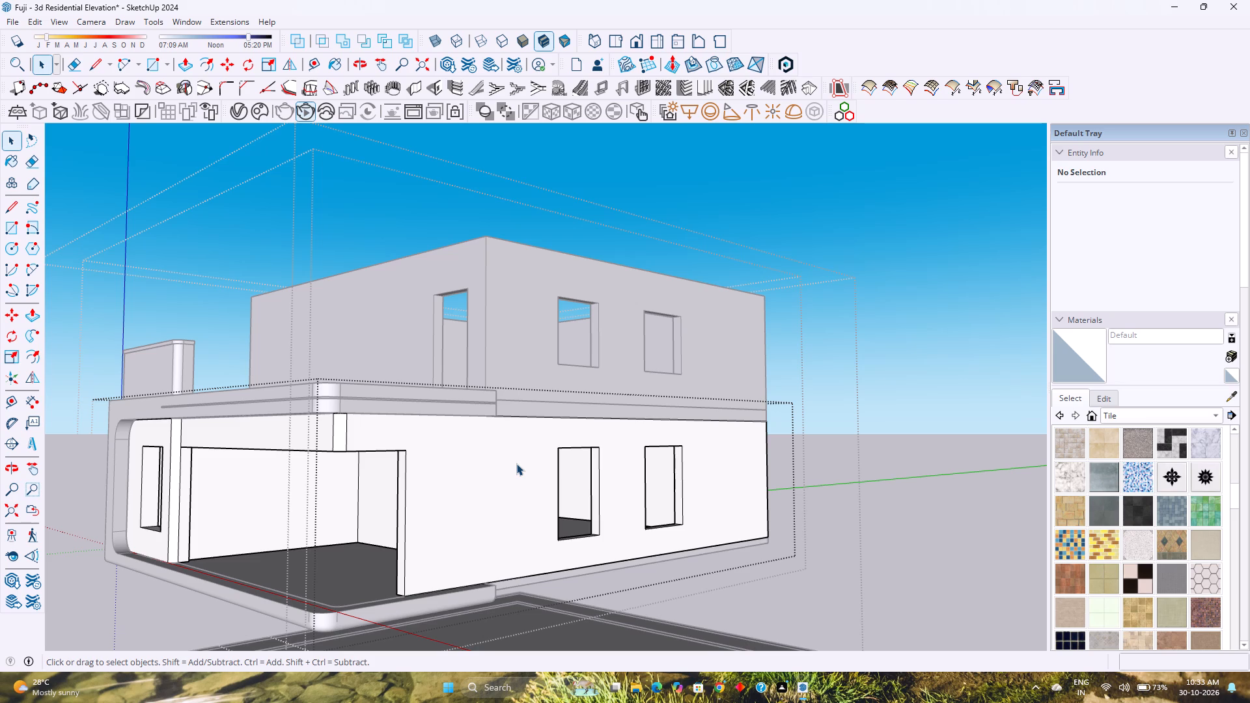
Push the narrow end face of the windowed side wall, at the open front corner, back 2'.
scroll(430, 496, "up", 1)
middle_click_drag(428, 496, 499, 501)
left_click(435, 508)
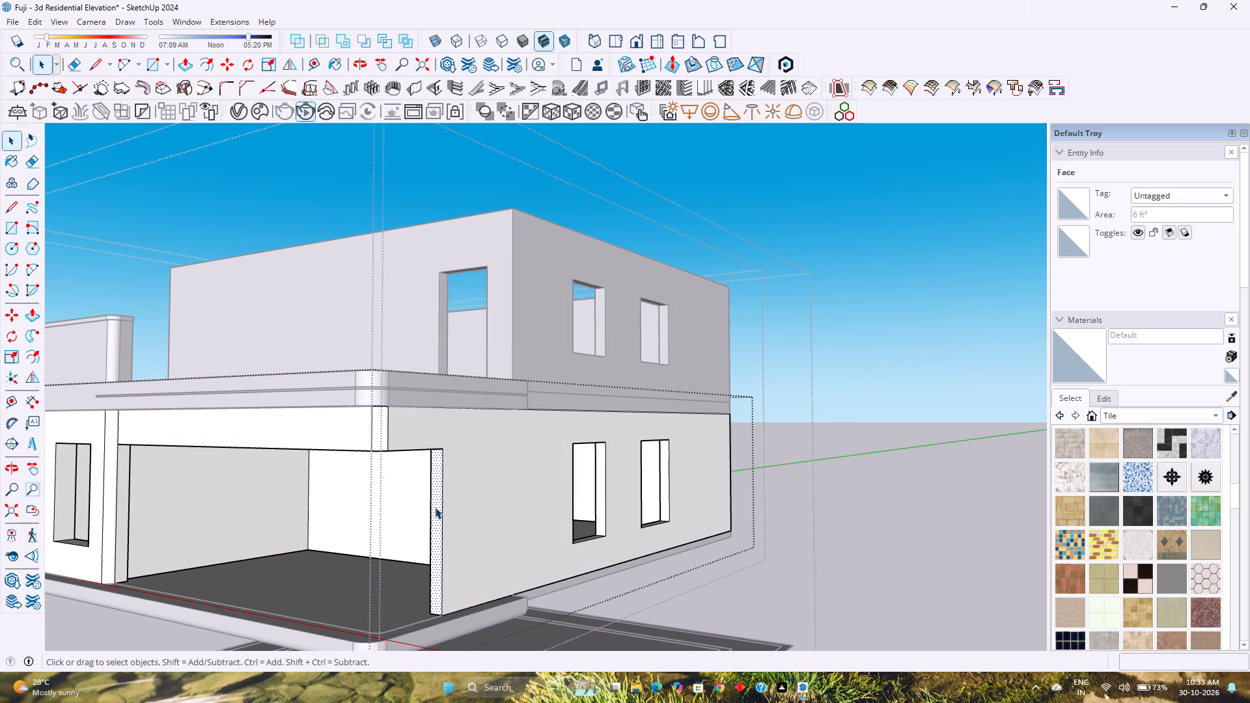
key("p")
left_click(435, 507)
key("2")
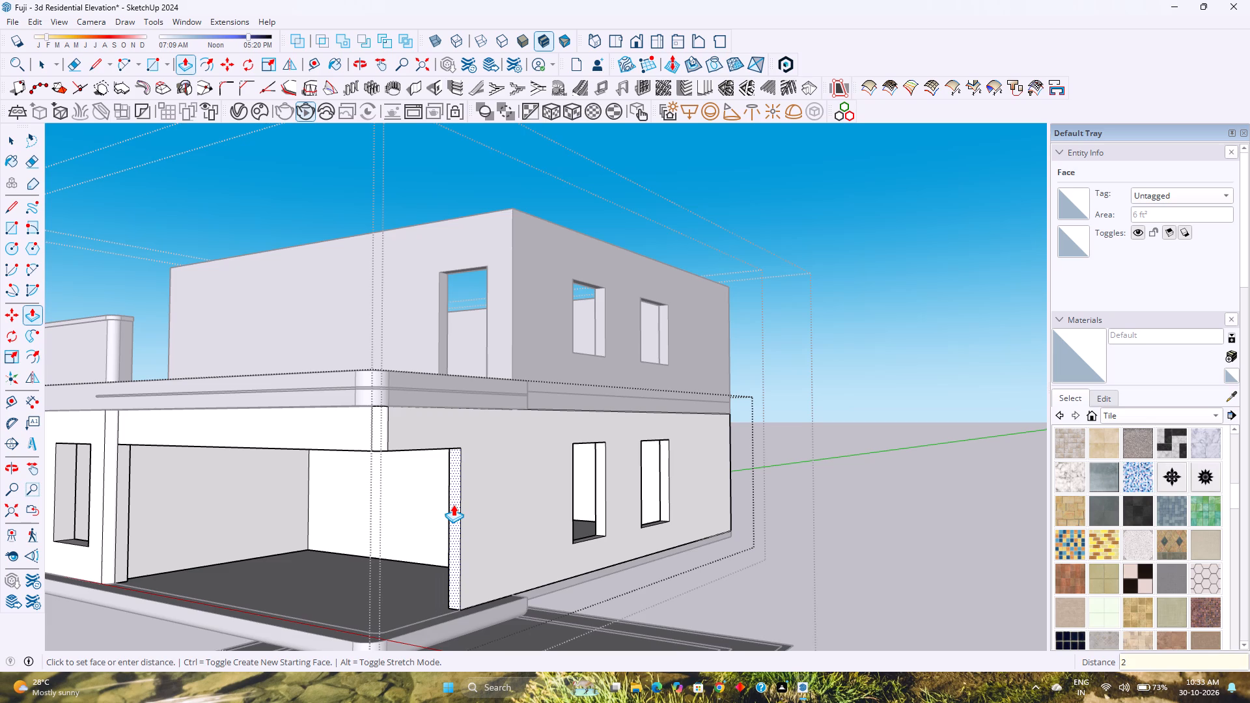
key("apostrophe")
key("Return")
Inspect the shortened side wall from outside, showing hidden back edges to compare it with the interior walls.
middle_click_drag(475, 516, 426, 500)
middle_click(426, 500)
scroll(426, 500, "up", 2)
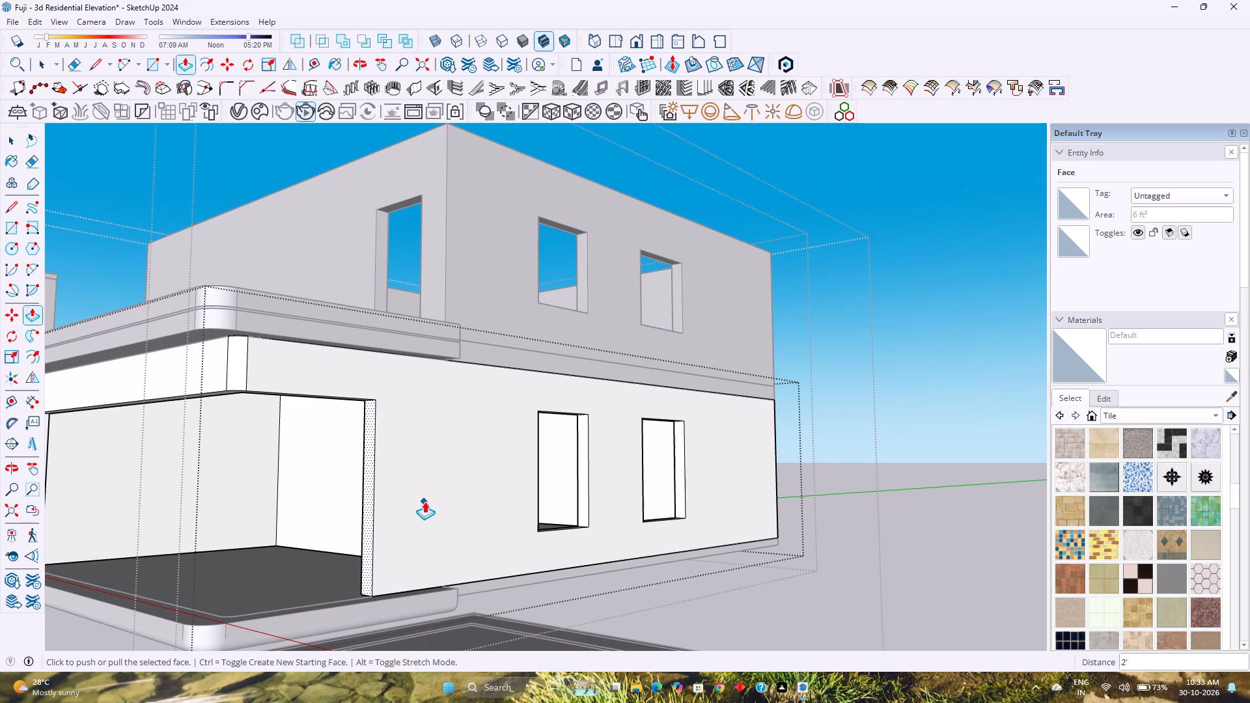
middle_click_drag(450, 492, 524, 506)
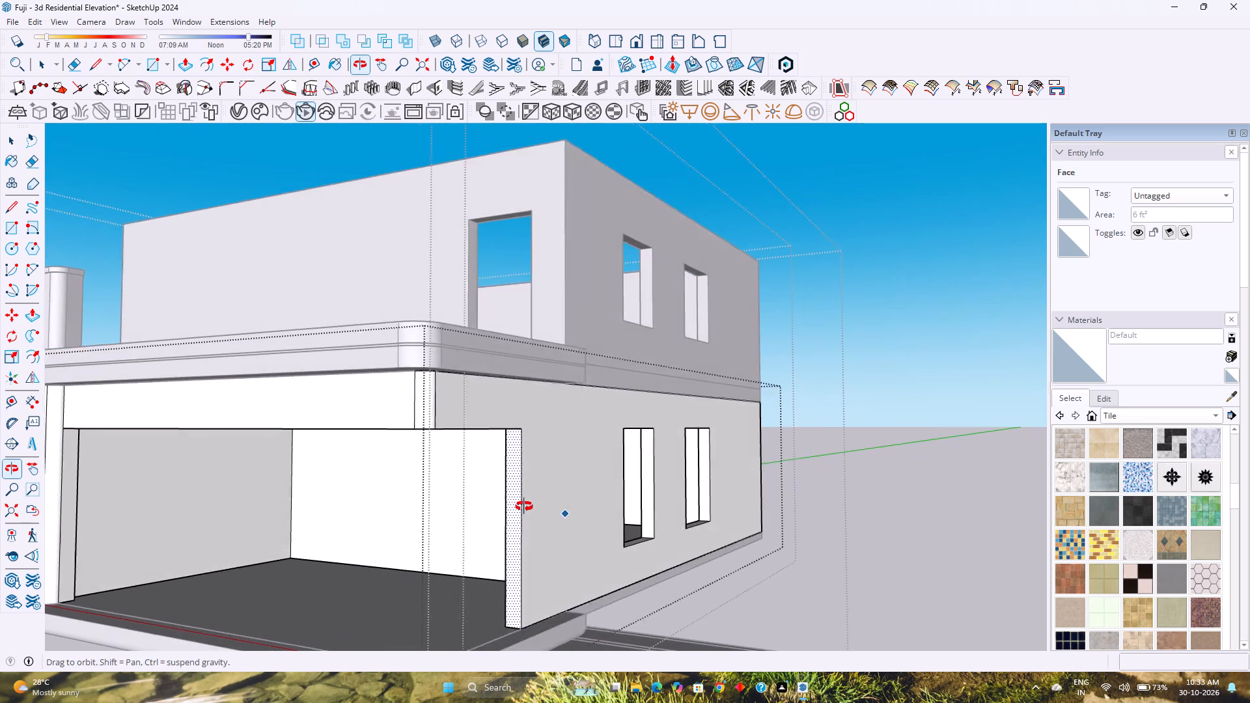
middle_click_drag(524, 506, 529, 504)
middle_click_drag(530, 503, 535, 484)
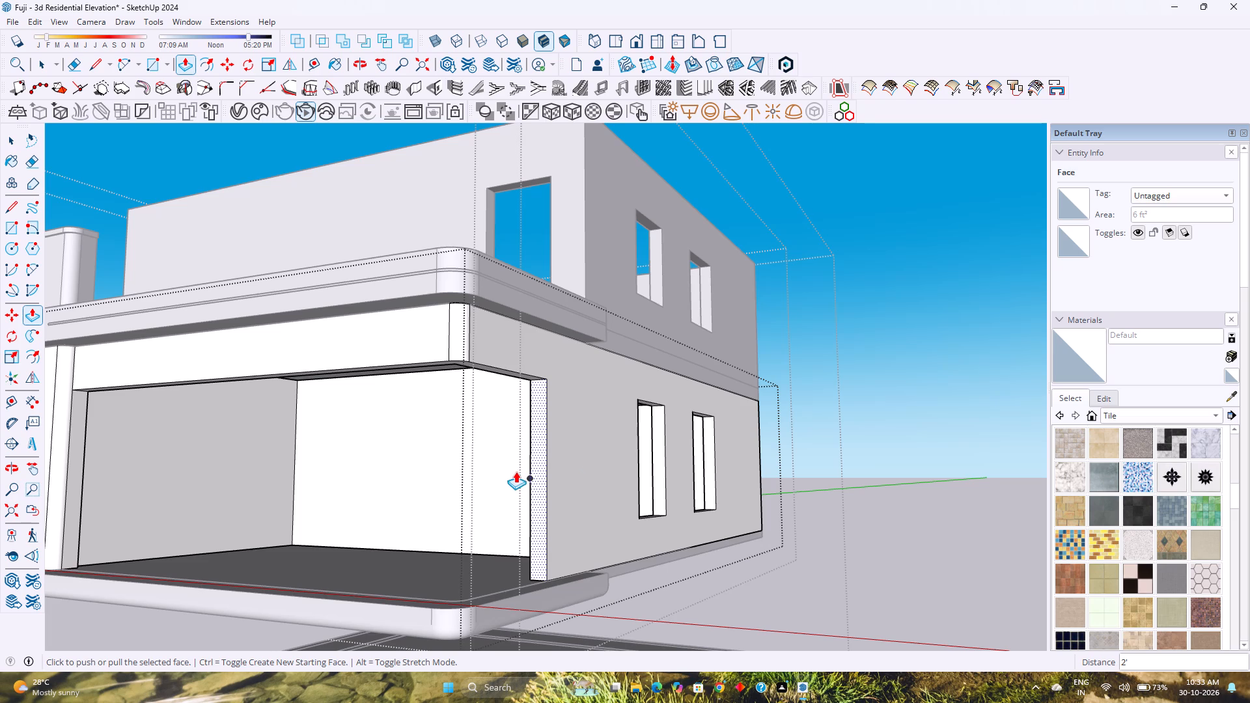
middle_click_drag(595, 493, 618, 498)
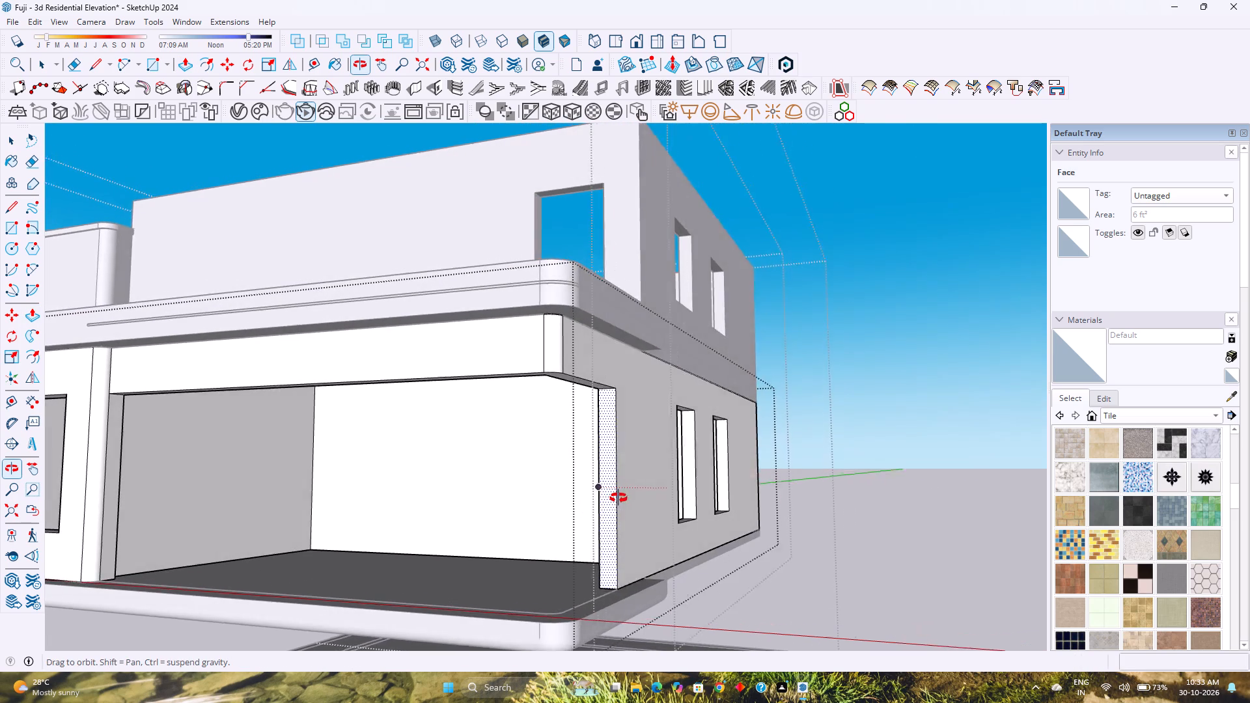
middle_click_drag(618, 498, 615, 500)
middle_click_drag(610, 507, 477, 564)
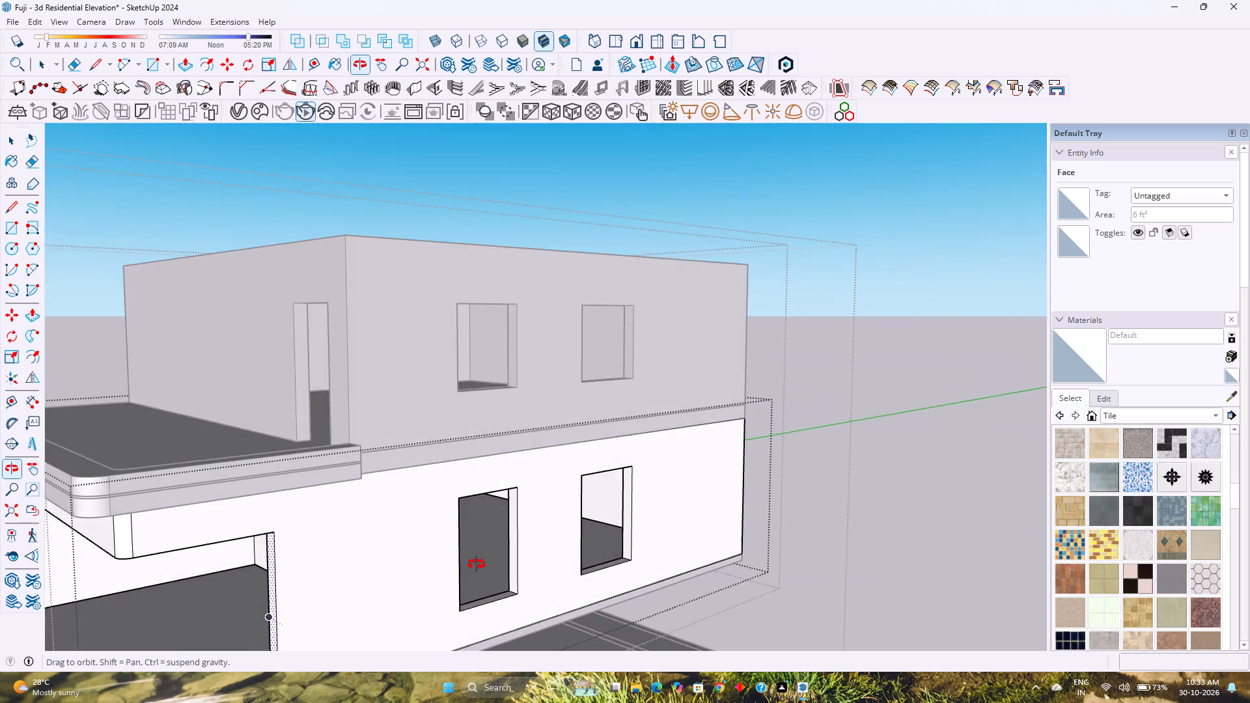
middle_click_drag(477, 564, 454, 538)
middle_click(454, 538)
key("k")
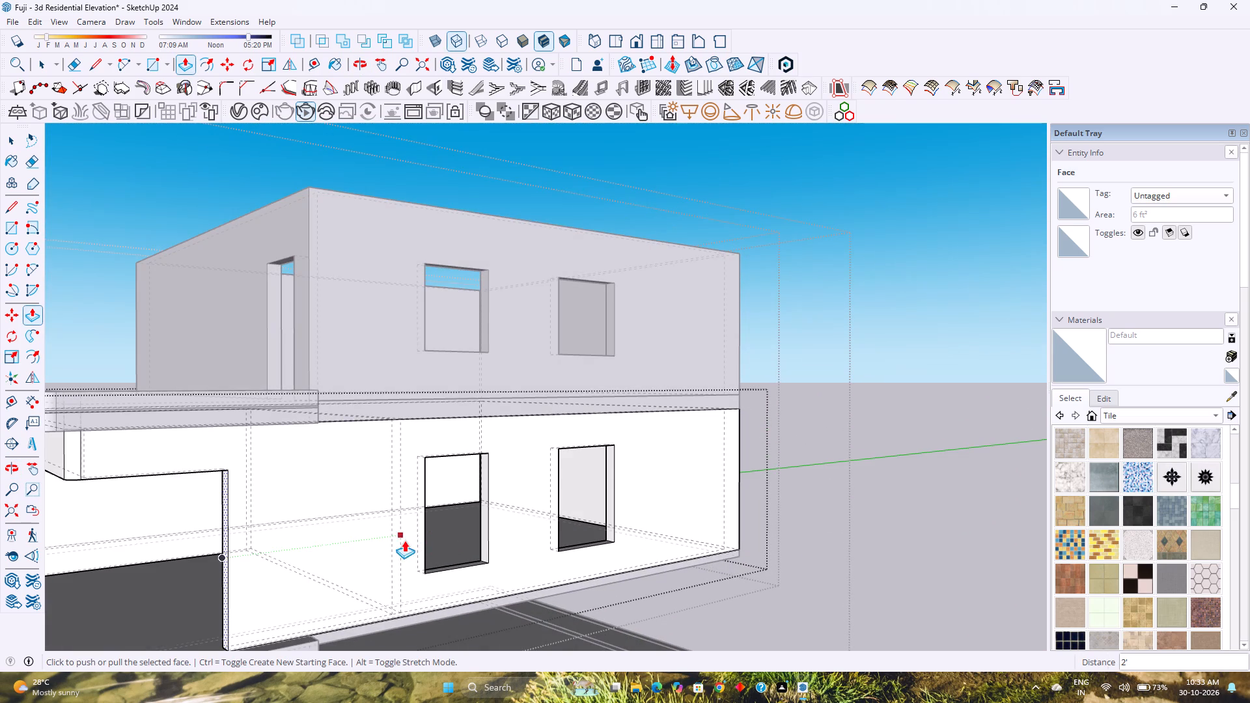
middle_click_drag(417, 533, 467, 508, "shift")
middle_click_drag(469, 512, 311, 527)
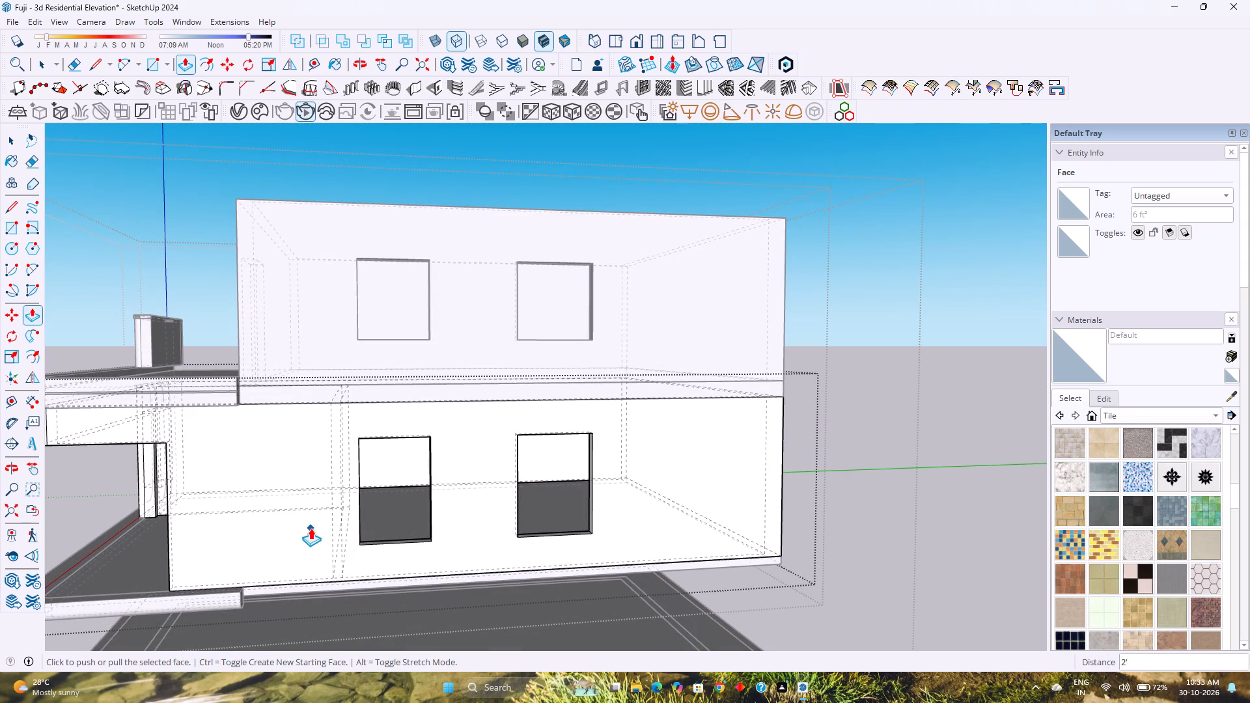
scroll(320, 526, "up", 3)
middle_click_drag(333, 531, 383, 538)
middle_click(383, 537)
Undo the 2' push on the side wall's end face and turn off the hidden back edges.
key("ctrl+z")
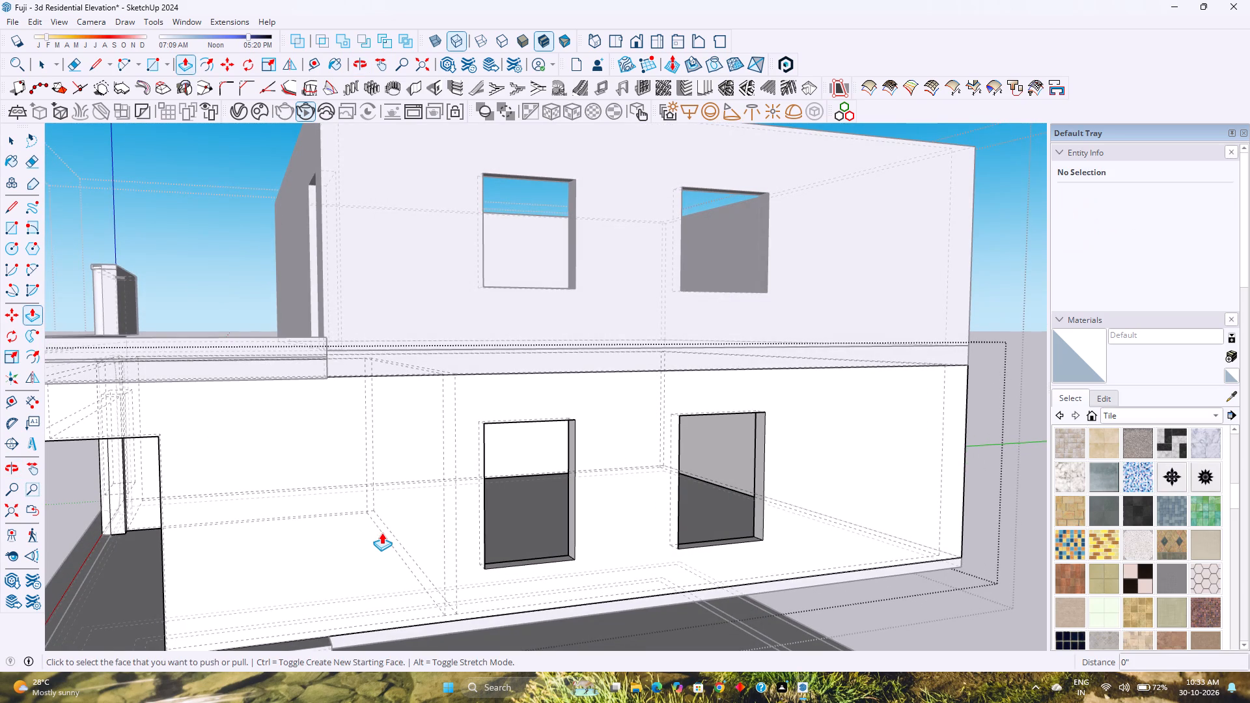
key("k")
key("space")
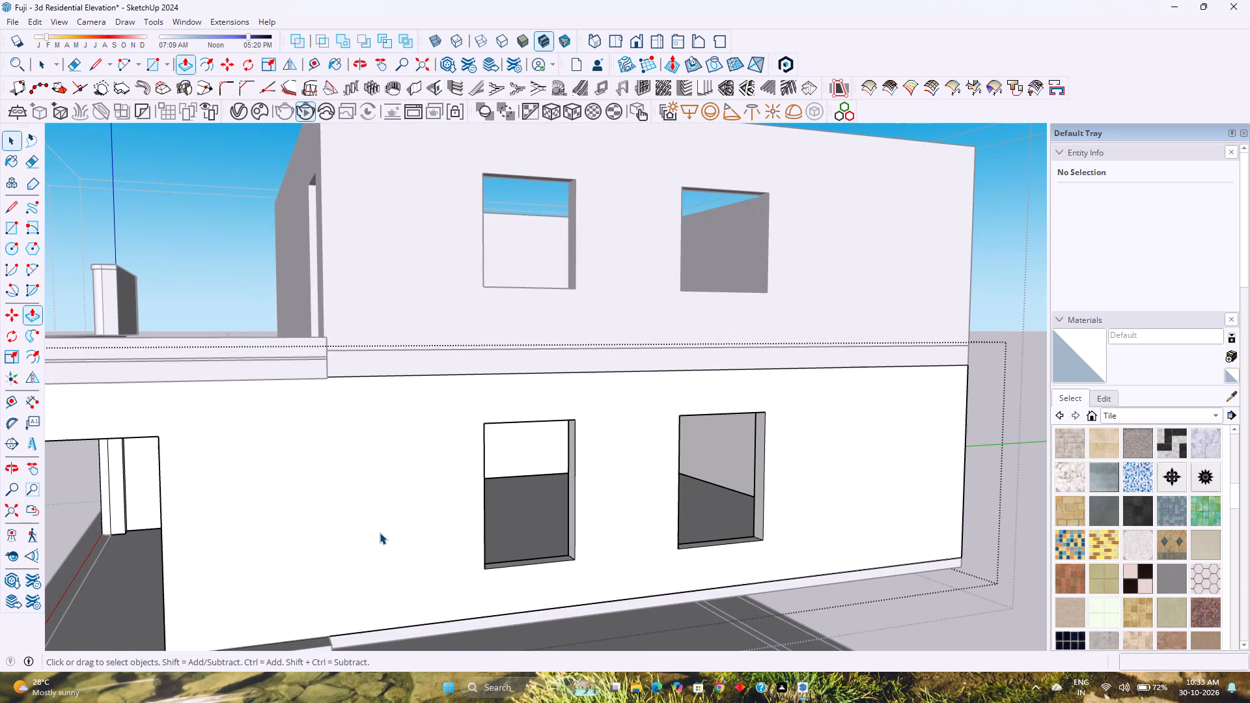
Examine the ground floor's open front corner and the windowed side wall from outside.
middle_click_drag(389, 538, 515, 508, "shift")
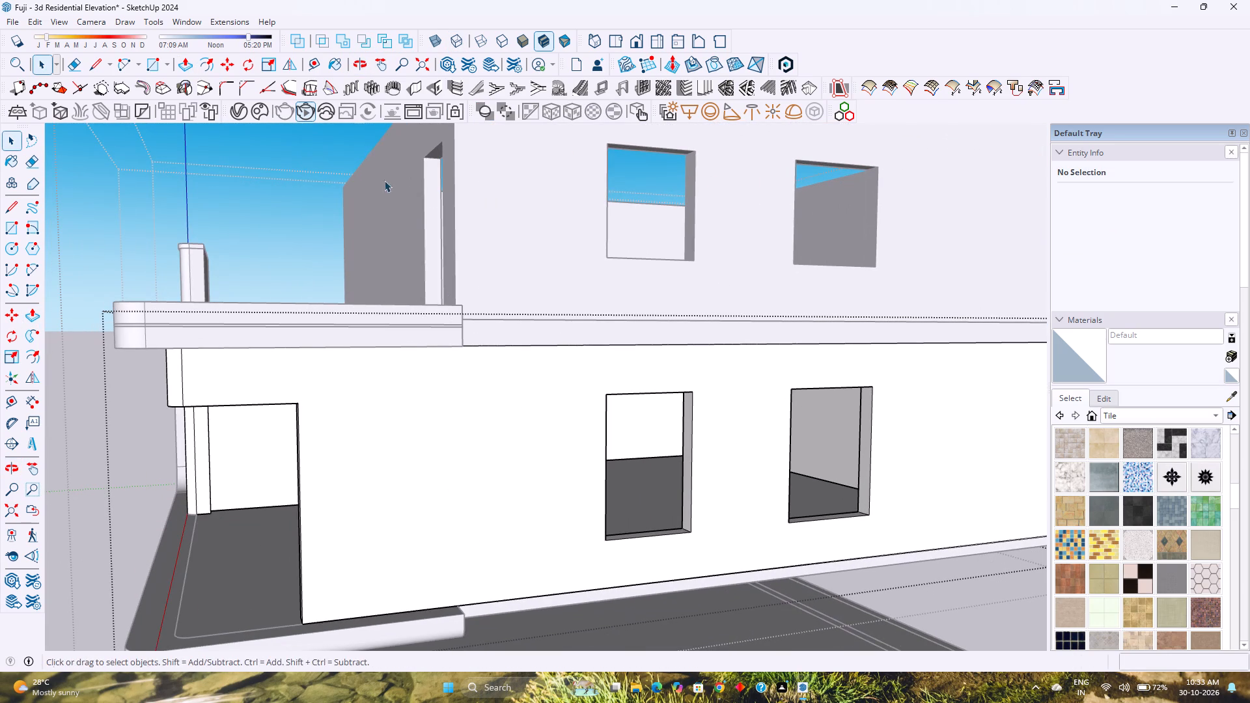
middle_click_drag(448, 406, 631, 368)
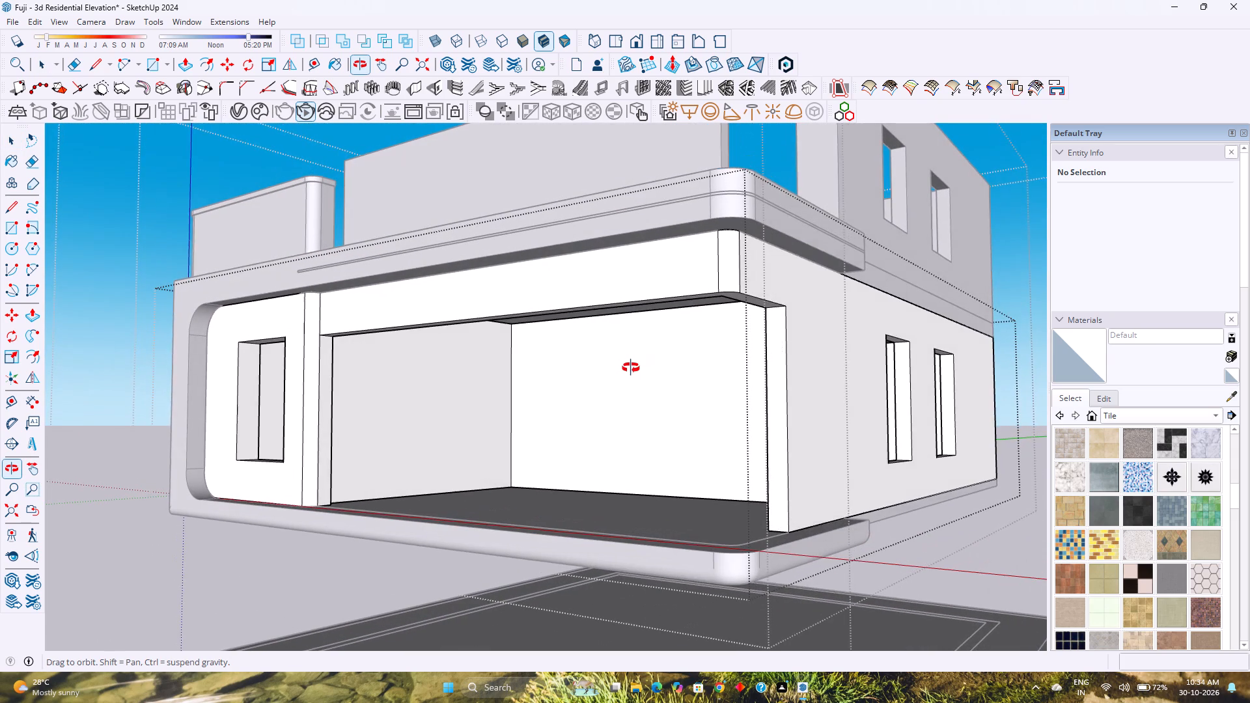
middle_click_drag(631, 368, 631, 369)
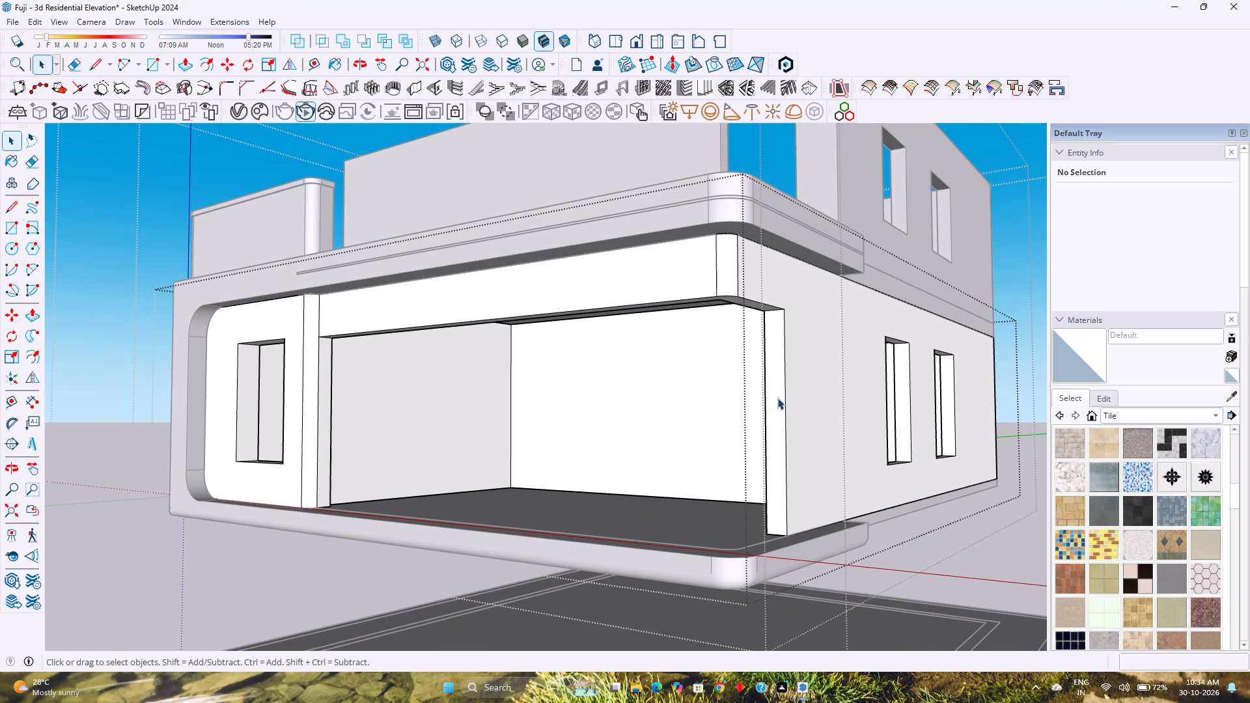
middle_click_drag(769, 429, 738, 439)
middle_click_drag(760, 449, 576, 469, "shift")
middle_click_drag(658, 468, 698, 463)
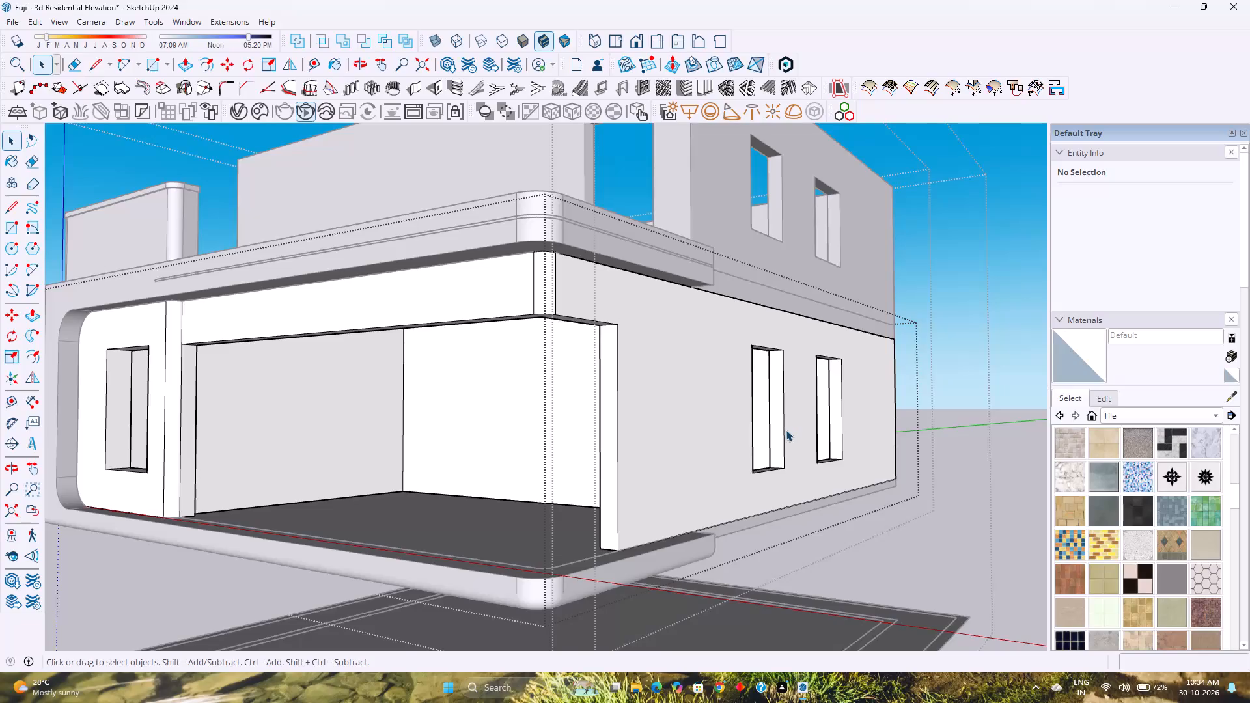
middle_click(805, 431)
scroll(787, 428, "down", 3)
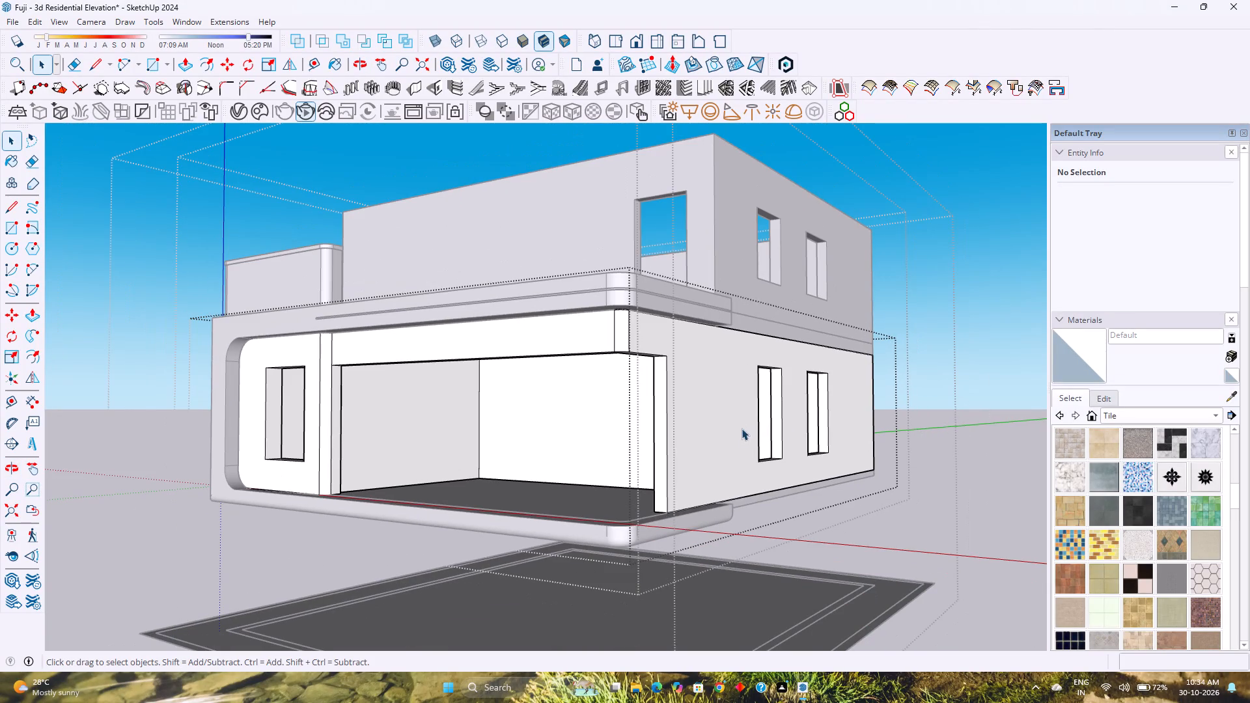
Examine the windowed side wall and open front corner from several outside angles.
middle_click_drag(749, 437, 767, 438)
scroll(768, 436, "down", 1)
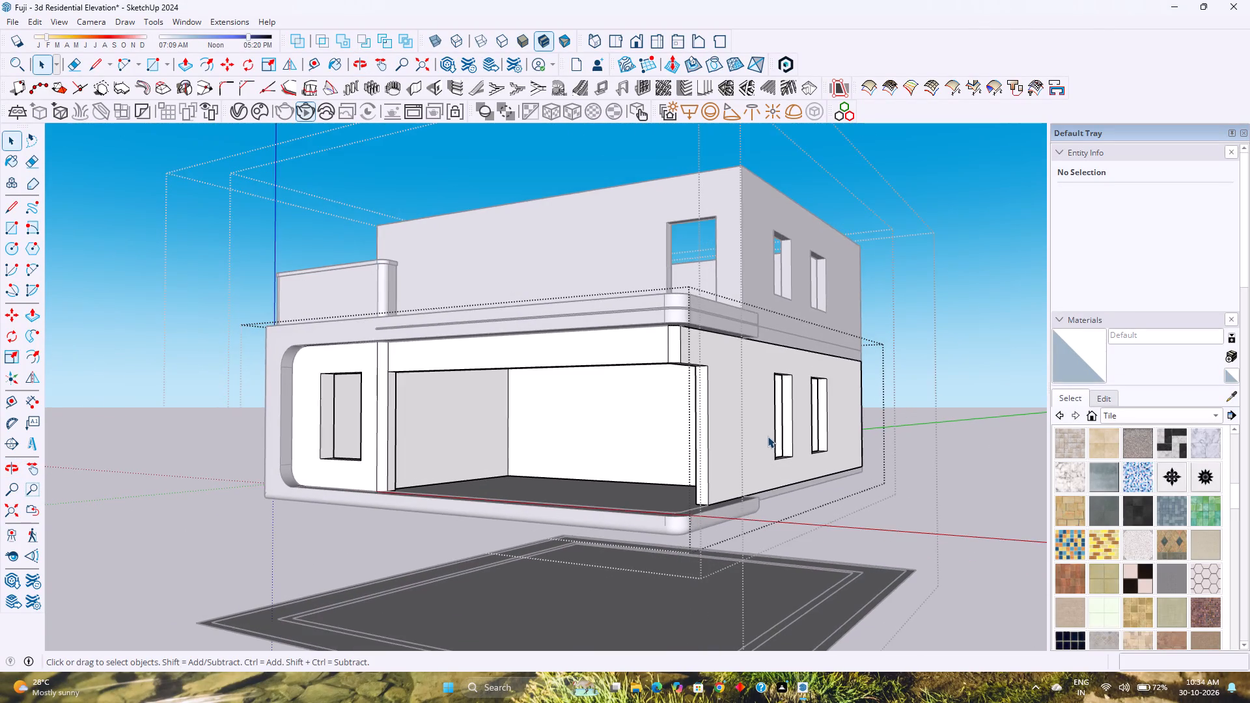
scroll(775, 452, "down", 1, "shift")
middle_click_drag(775, 453, 704, 395, "shift")
middle_click_drag(701, 396, 708, 409)
middle_click(708, 409)
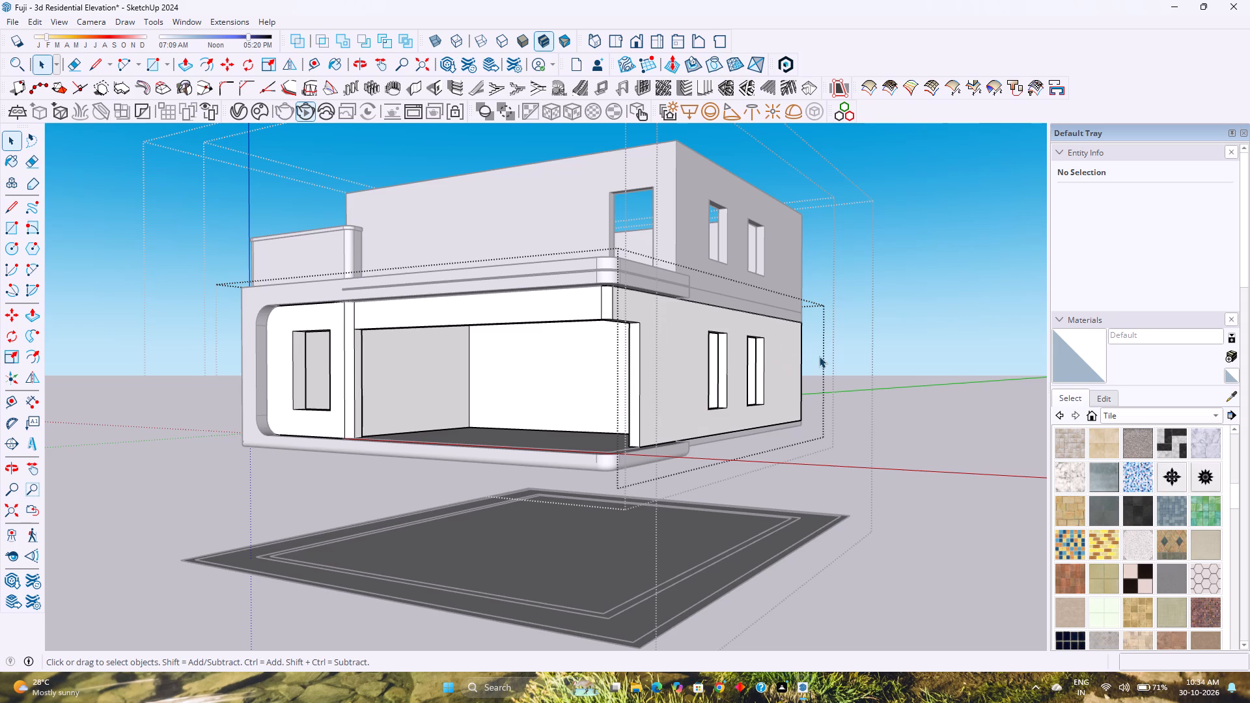
scroll(755, 366, "up", 3)
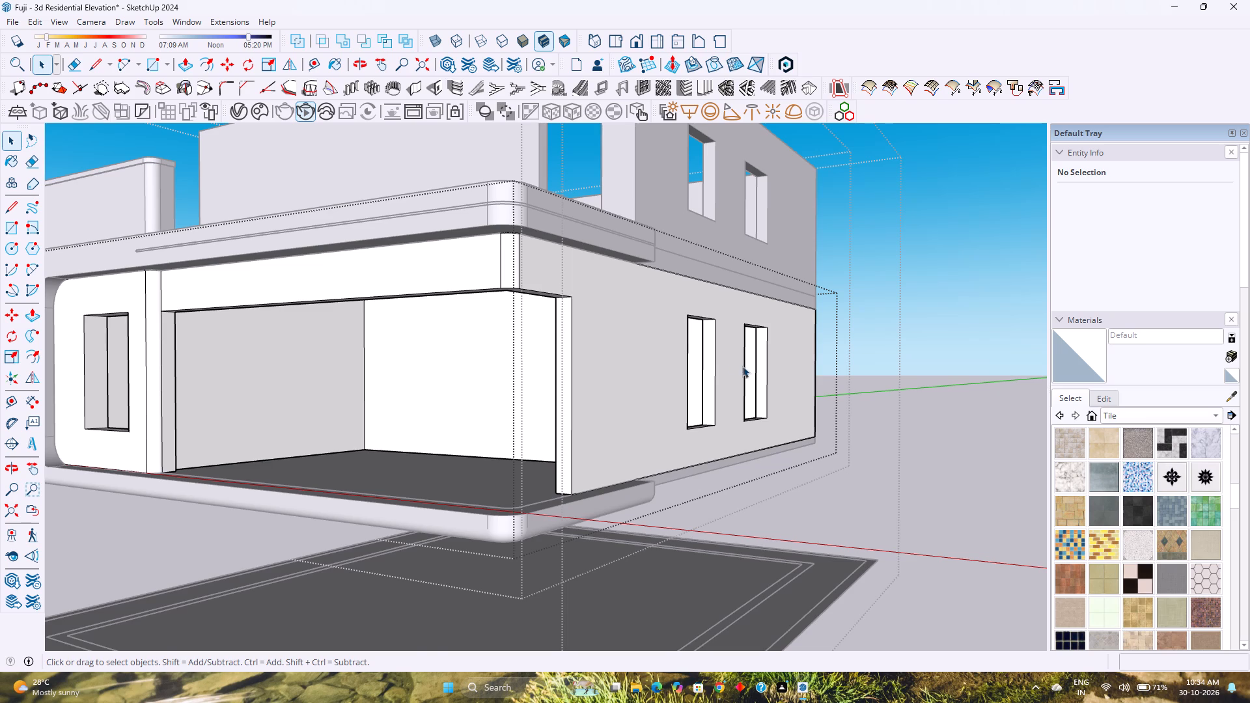
middle_click_drag(742, 366, 610, 437)
middle_click(610, 437)
middle_click(610, 437)
middle_click(610, 437)
scroll(605, 433, "down", 3)
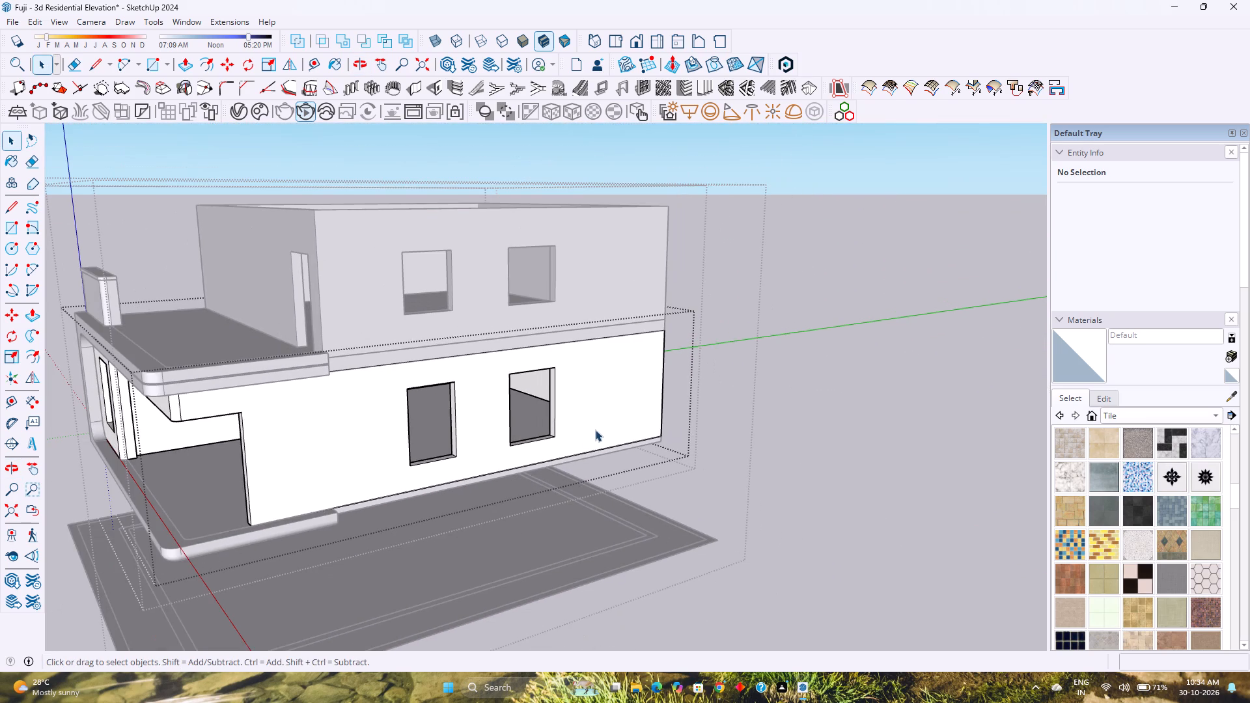
Close both ground-floor side windows by pushing a jamb face across each opening, 4' for the one nearer the front.
scroll(439, 430, "up", 5)
middle_click_drag(439, 431, 490, 444)
middle_click(490, 444)
left_click(581, 420)
key("p")
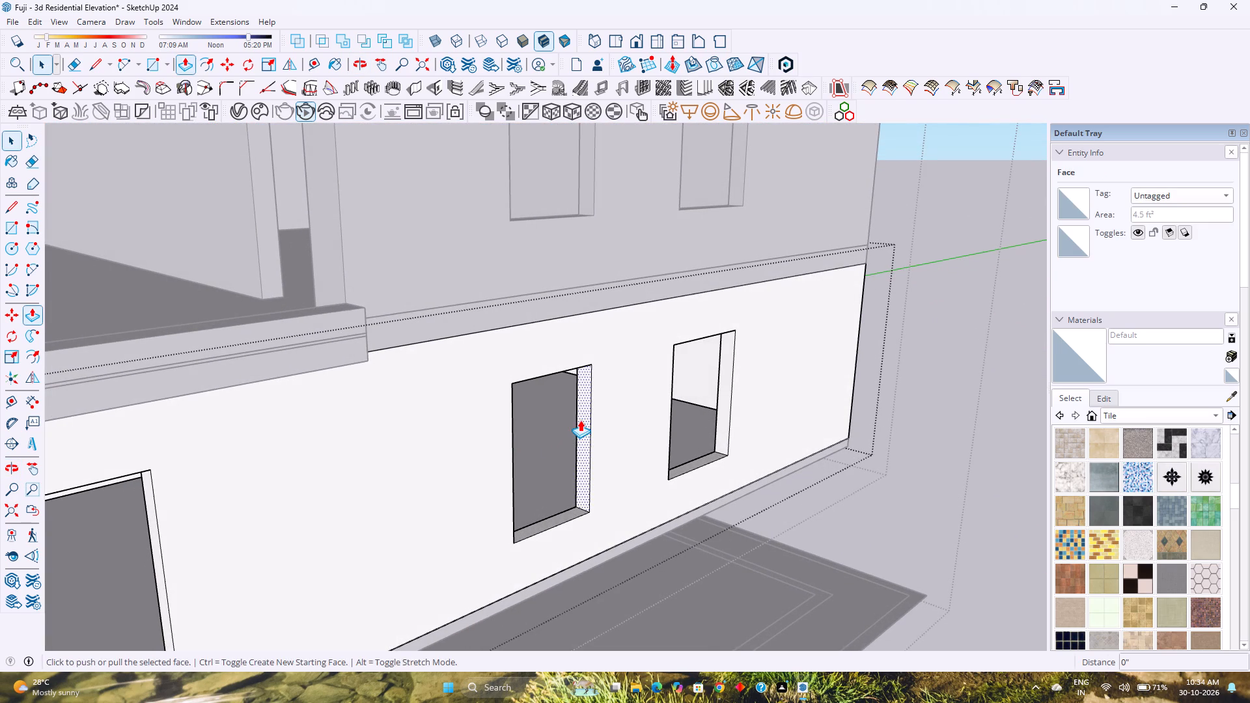
left_click(580, 420)
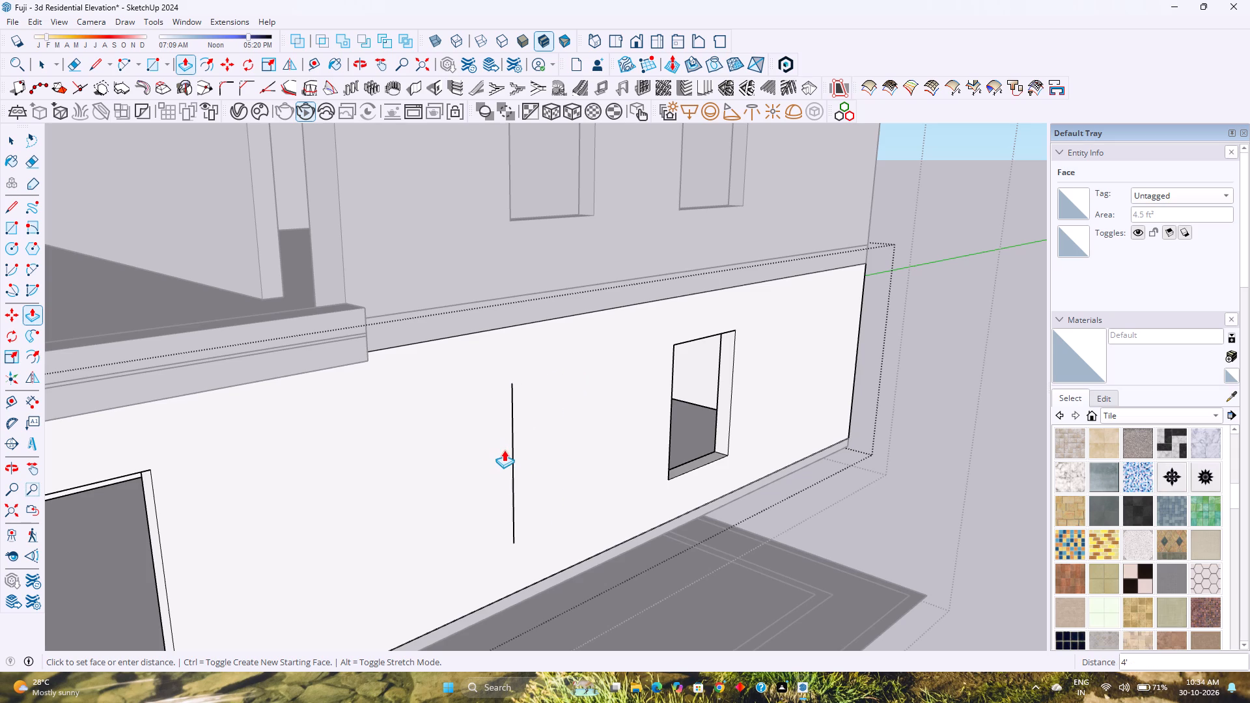
left_click(514, 540)
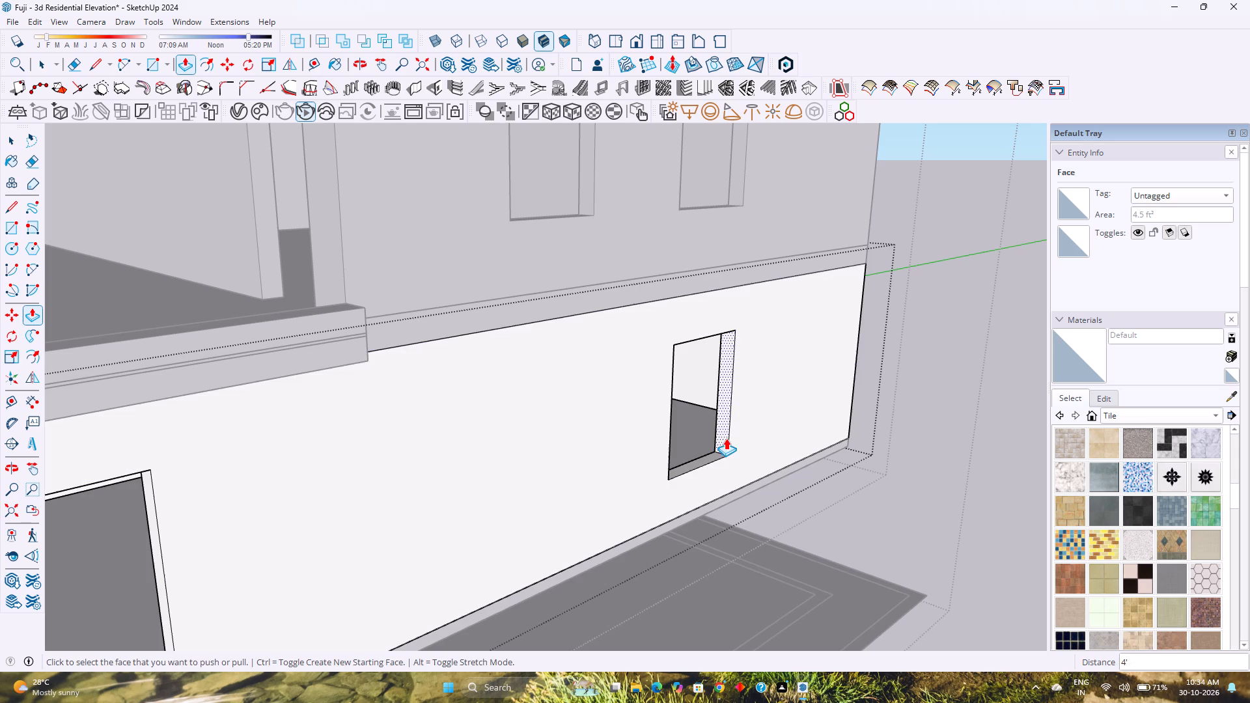
double_click(723, 426)
scroll(675, 452, "up", 2)
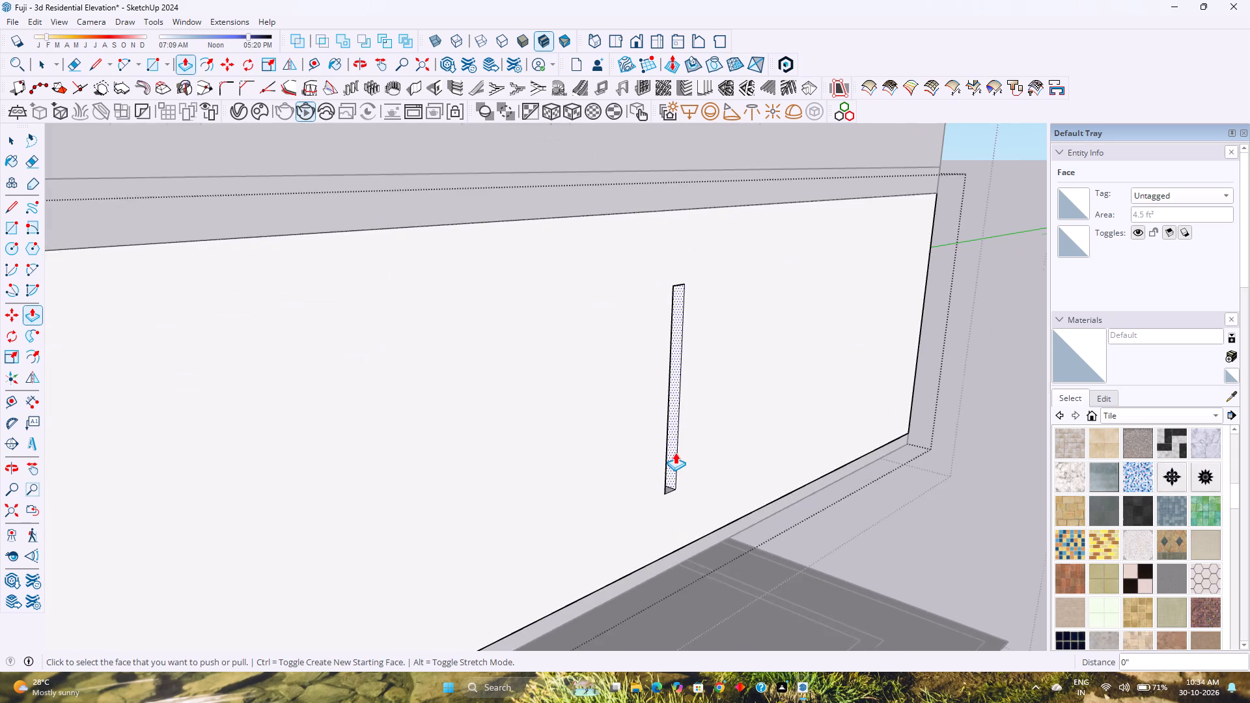
scroll(675, 452, "up", 4)
left_click(671, 452)
left_click(660, 504)
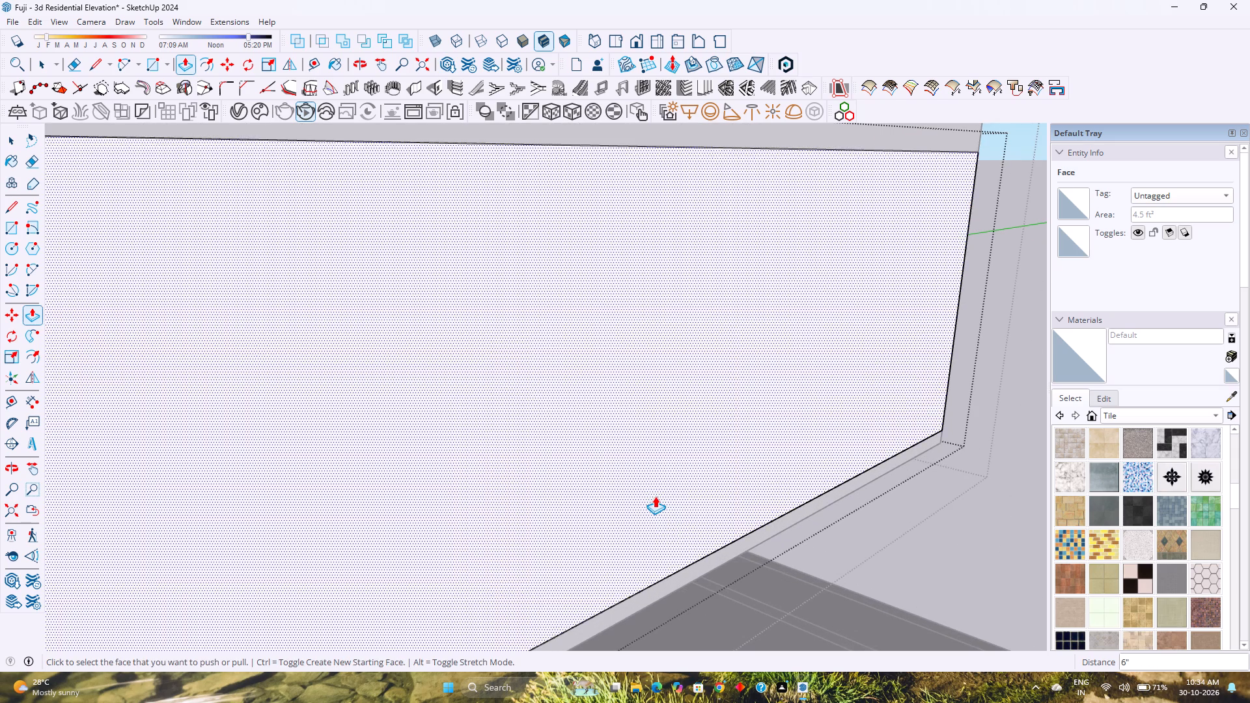
scroll(655, 489, "down", 10)
key("space")
key("Escape")
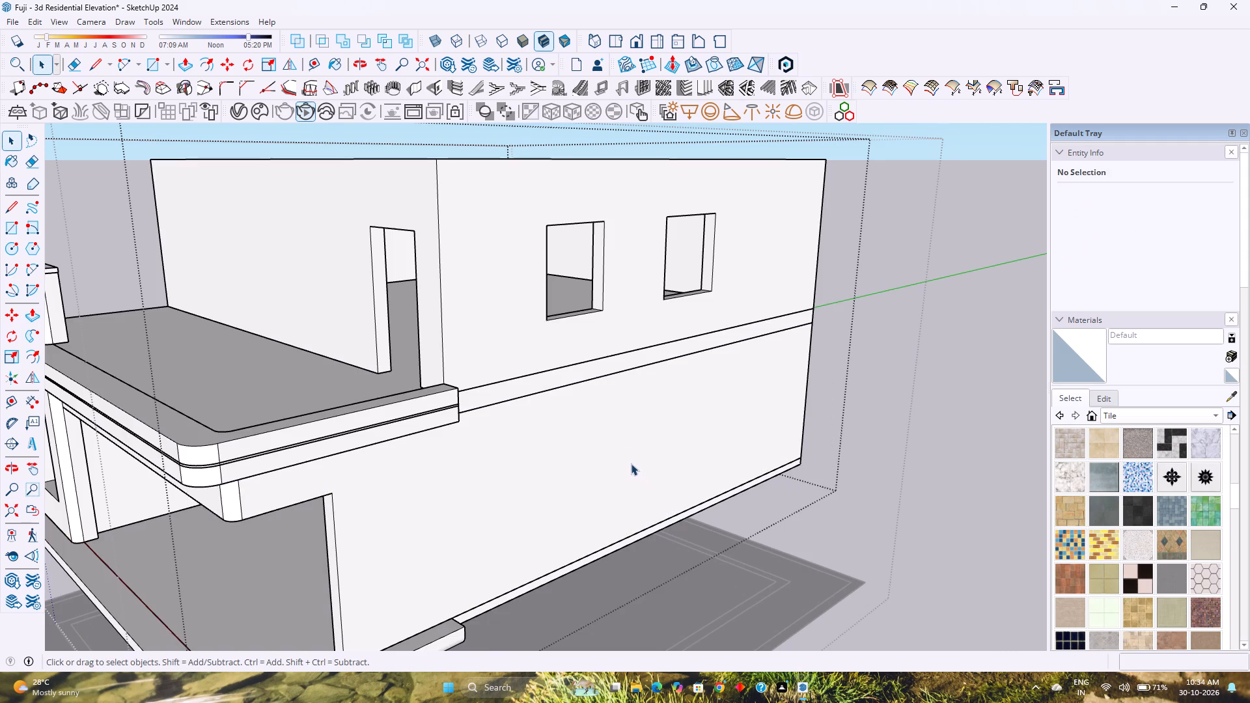
Open the upper-floor walls group and close both side-wall windows by pushing their jamb faces fully across the openings.
double_click(562, 335)
scroll(562, 335, "up", 2)
key("p")
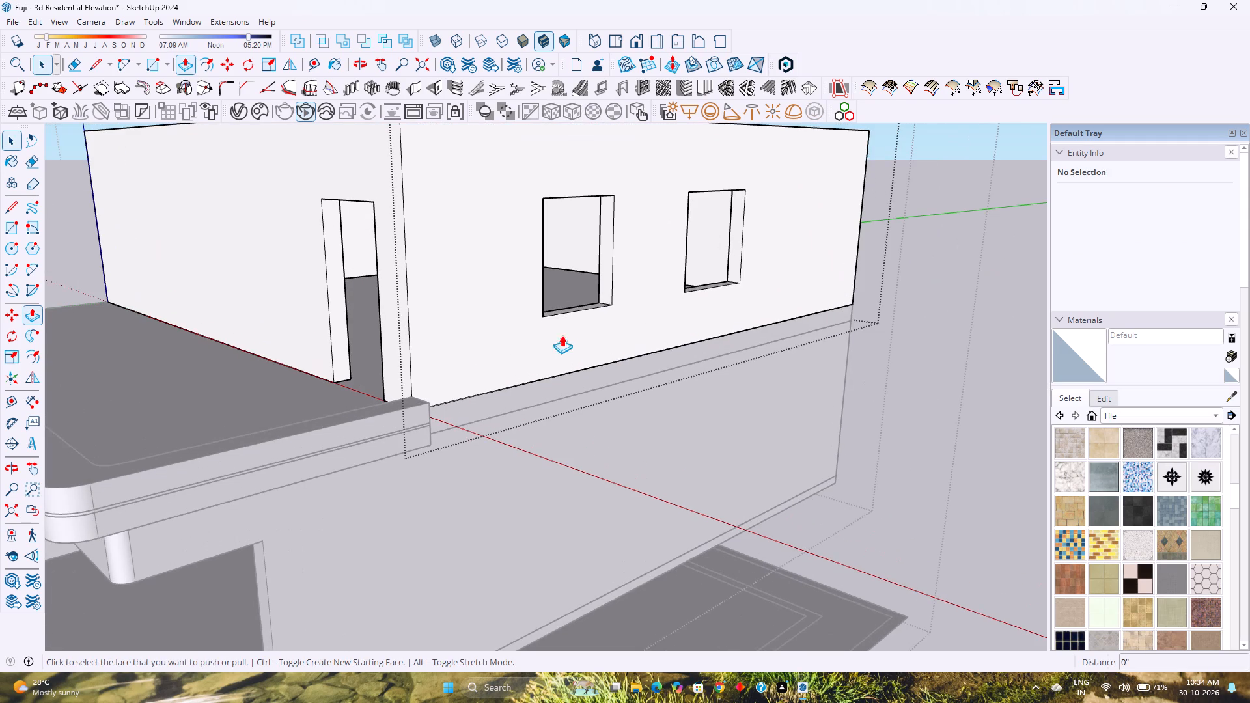
double_click(603, 277)
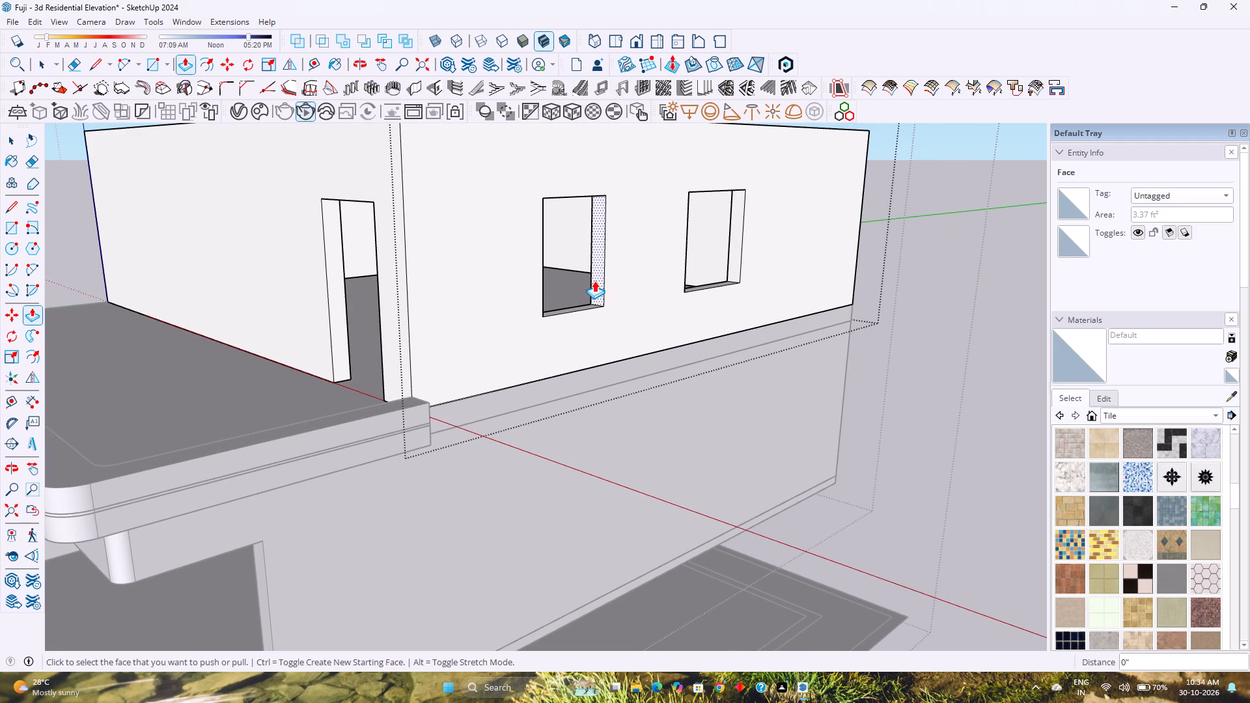
left_click(595, 281)
left_click(544, 317)
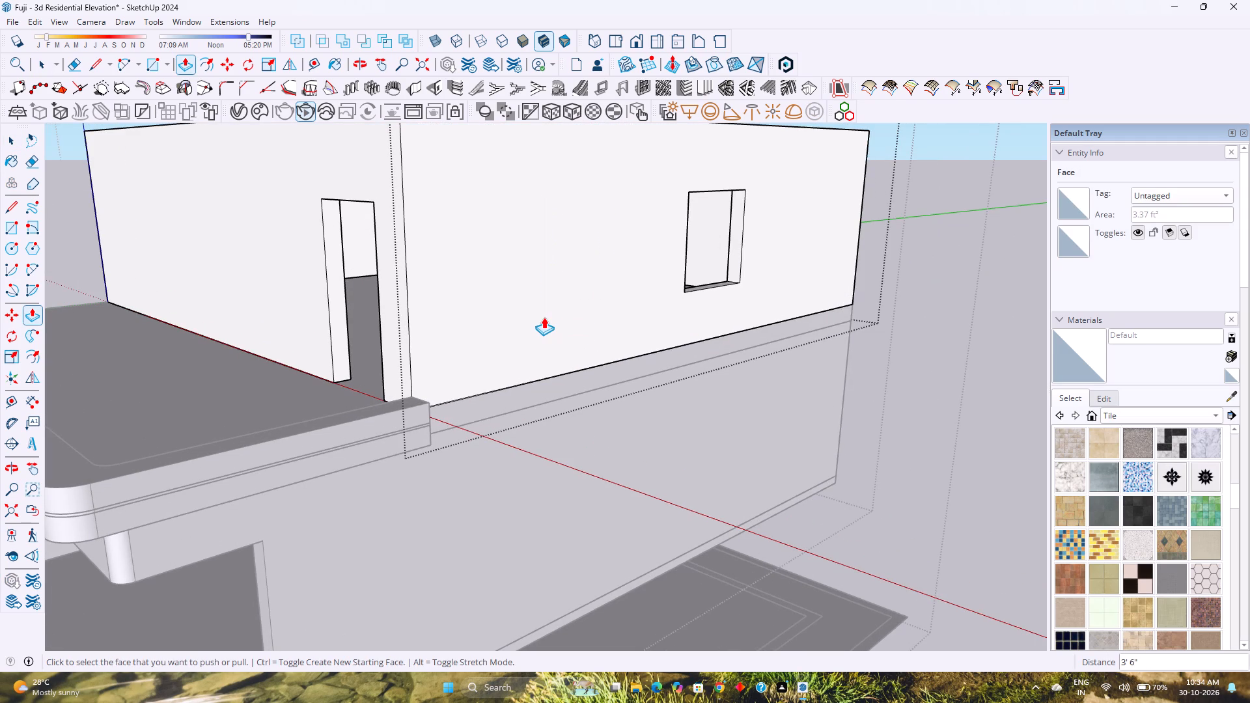
left_click(736, 265)
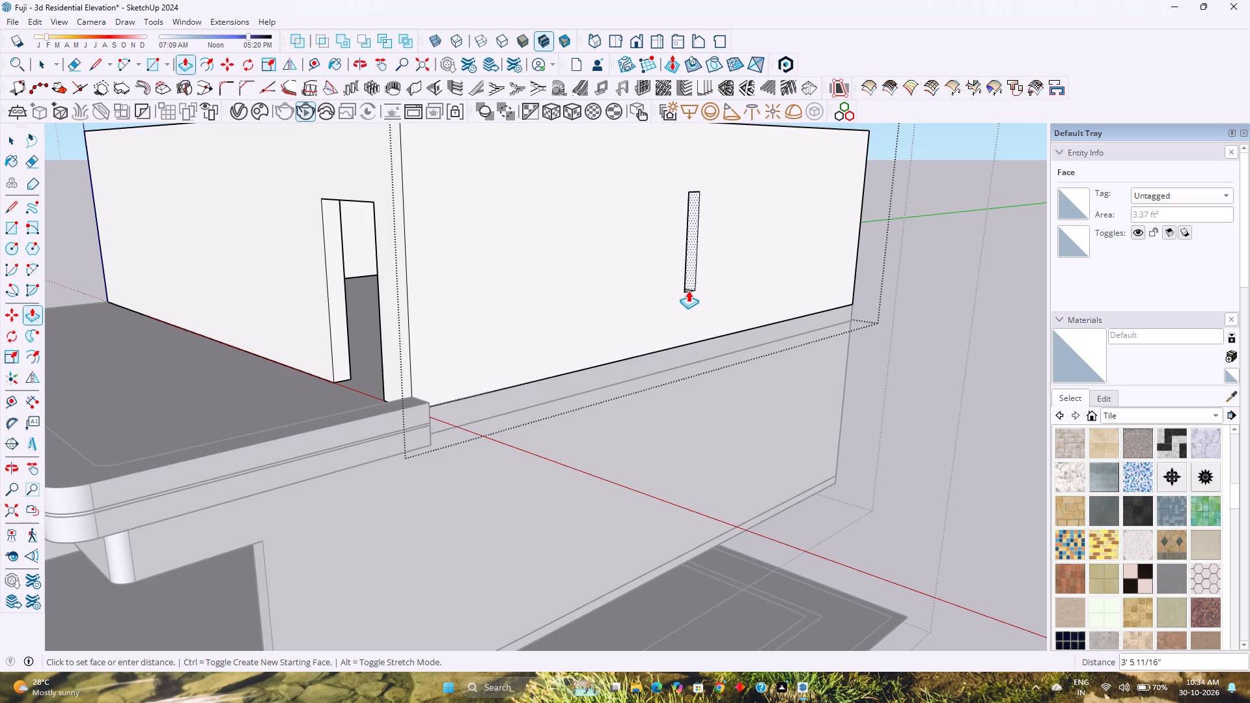
left_click(684, 291)
key("space")
scroll(684, 291, "down", 4)
key("Escape")
Open the ground-floor walls group for editing at the blank side wall beside the open front corner.
middle_click_drag(610, 385, 601, 326)
left_click(549, 360)
left_click(548, 353)
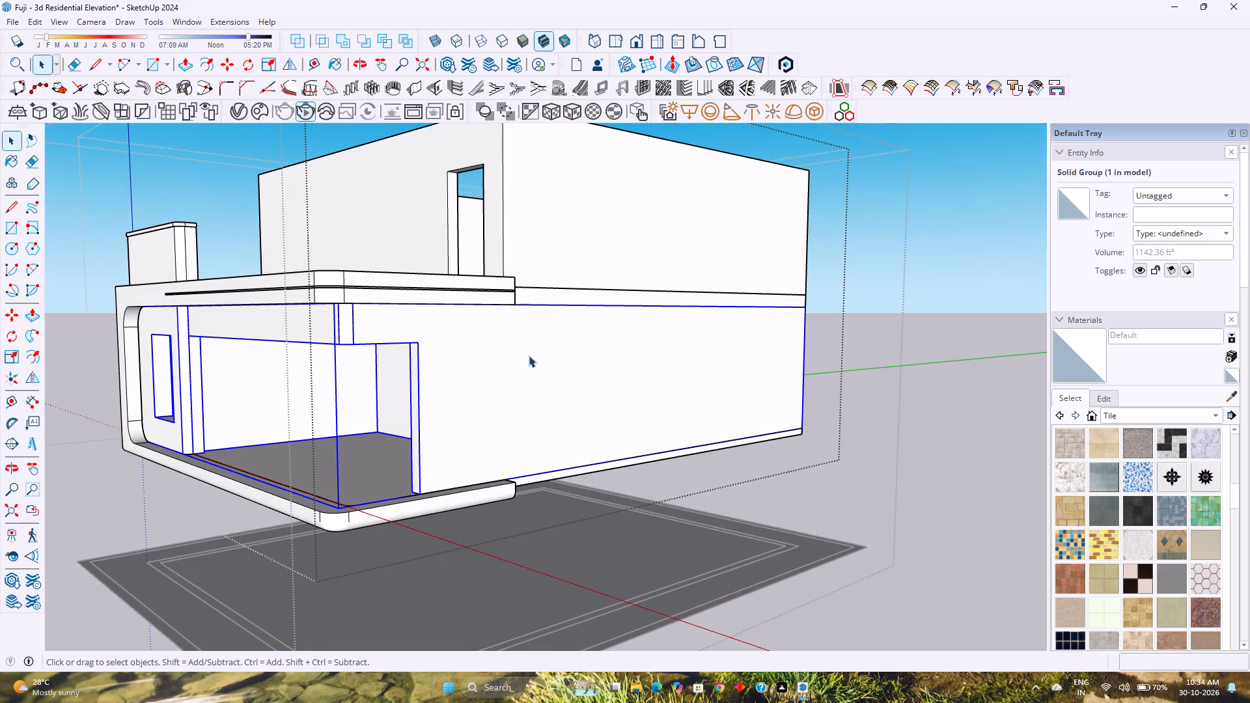
double_click(529, 355)
scroll(529, 355, "up", 3)
middle_click_drag(528, 355, 447, 376)
middle_click(447, 376)
middle_click(447, 376)
middle_click_drag(454, 389, 468, 372)
middle_click(468, 372)
middle_click(468, 372)
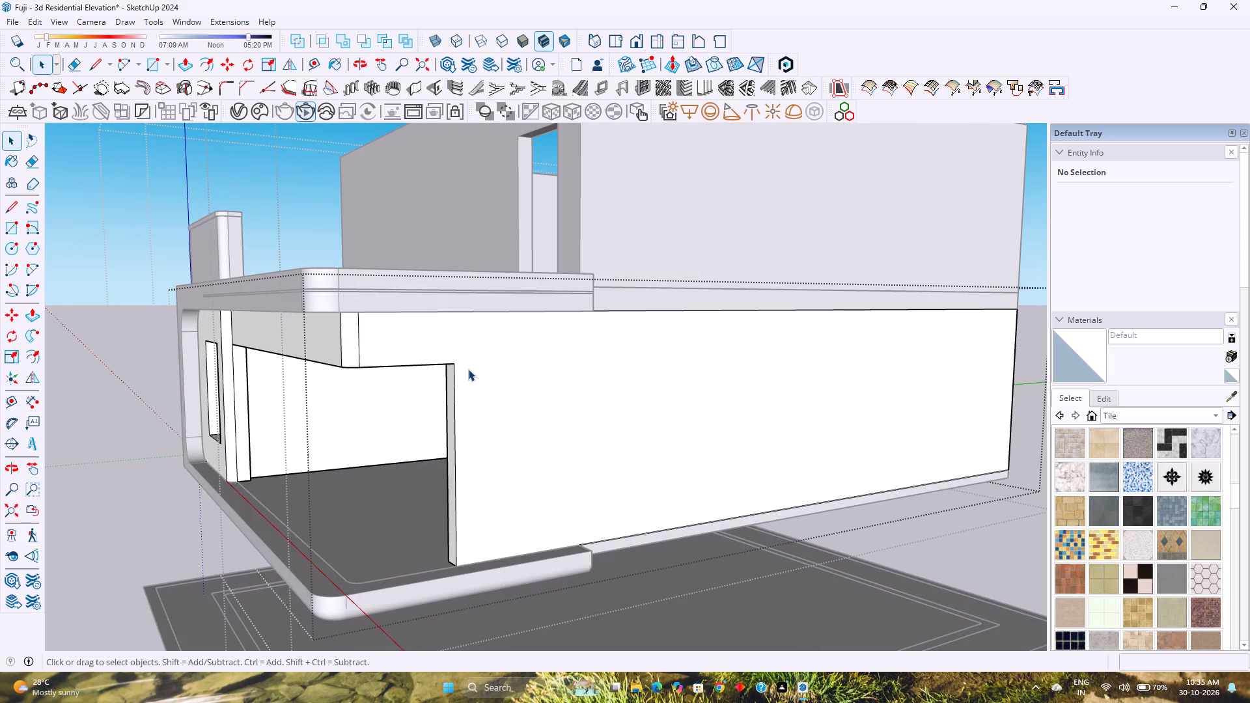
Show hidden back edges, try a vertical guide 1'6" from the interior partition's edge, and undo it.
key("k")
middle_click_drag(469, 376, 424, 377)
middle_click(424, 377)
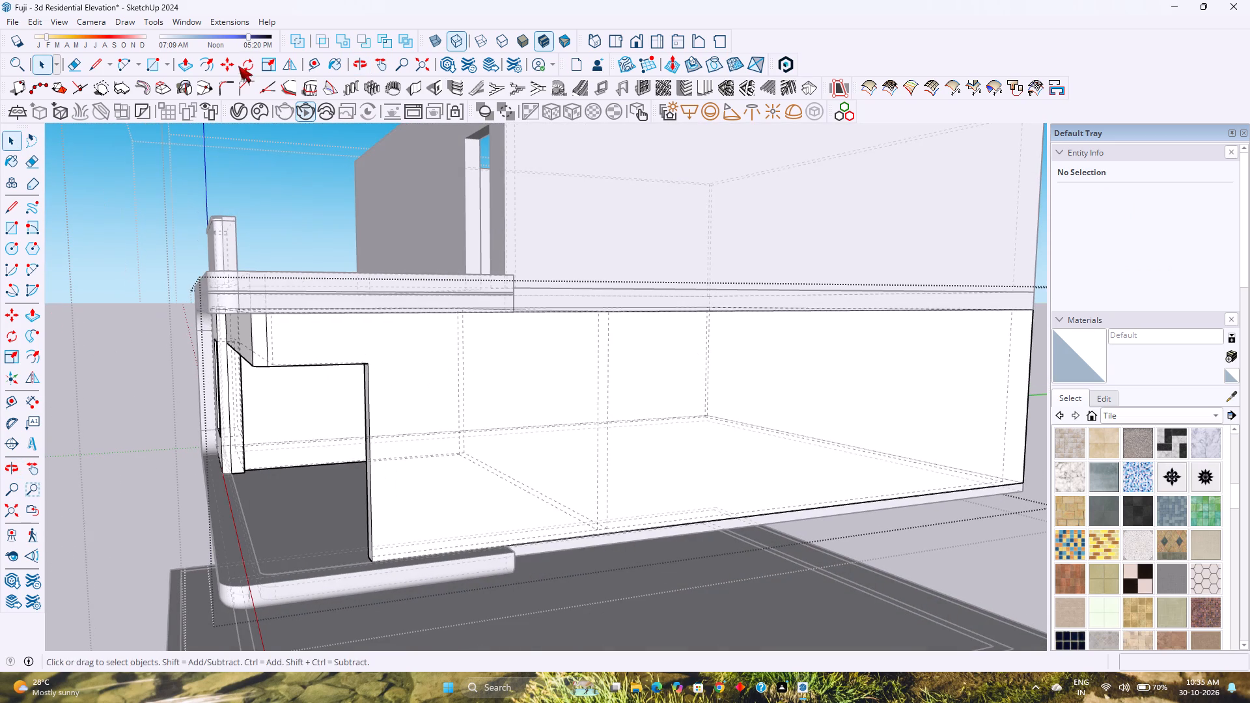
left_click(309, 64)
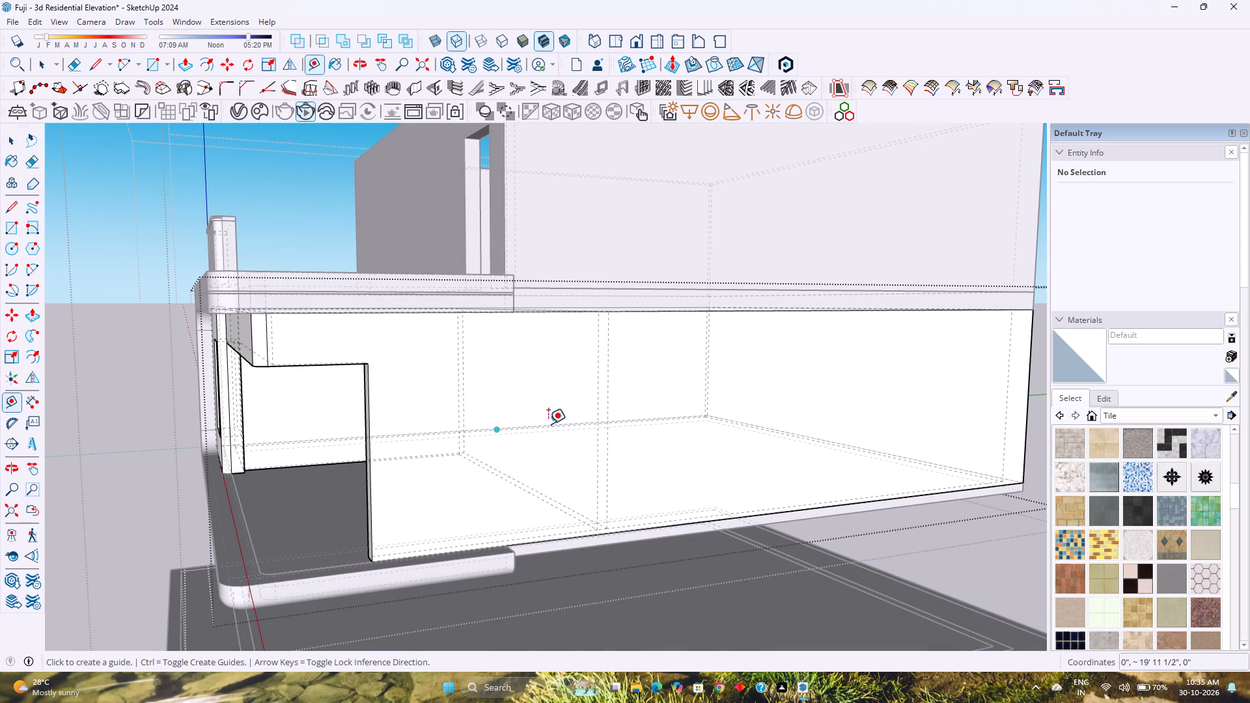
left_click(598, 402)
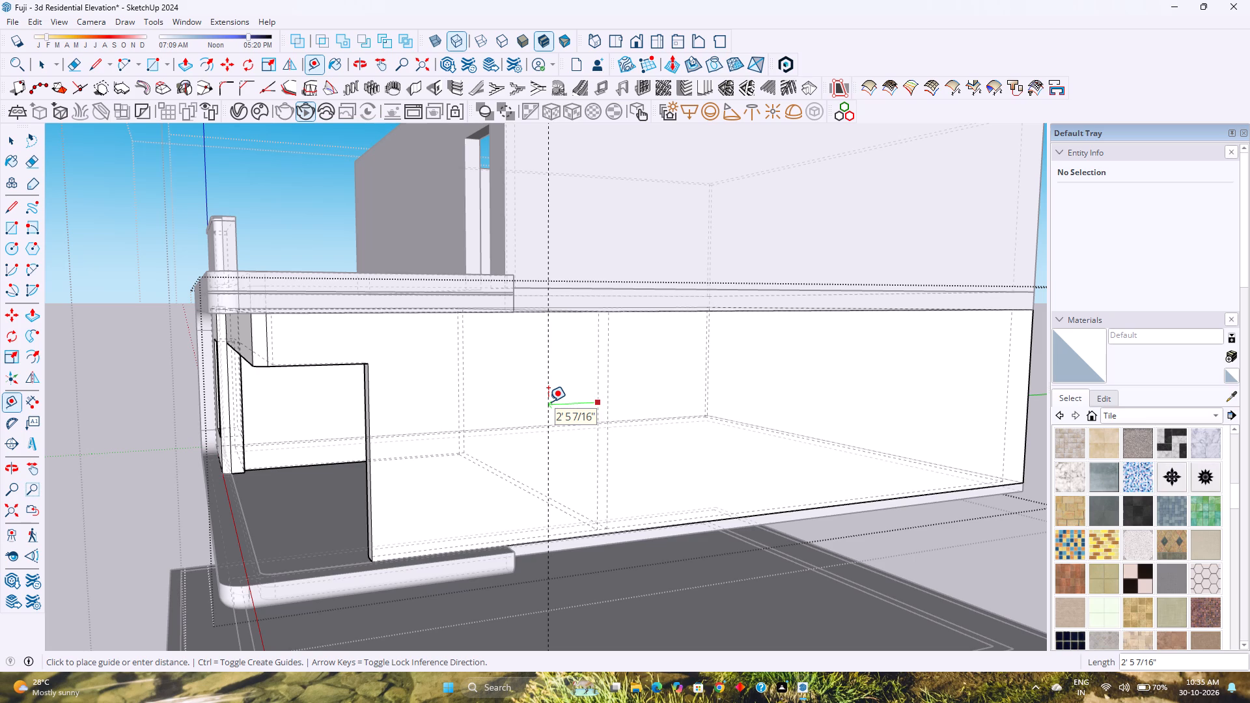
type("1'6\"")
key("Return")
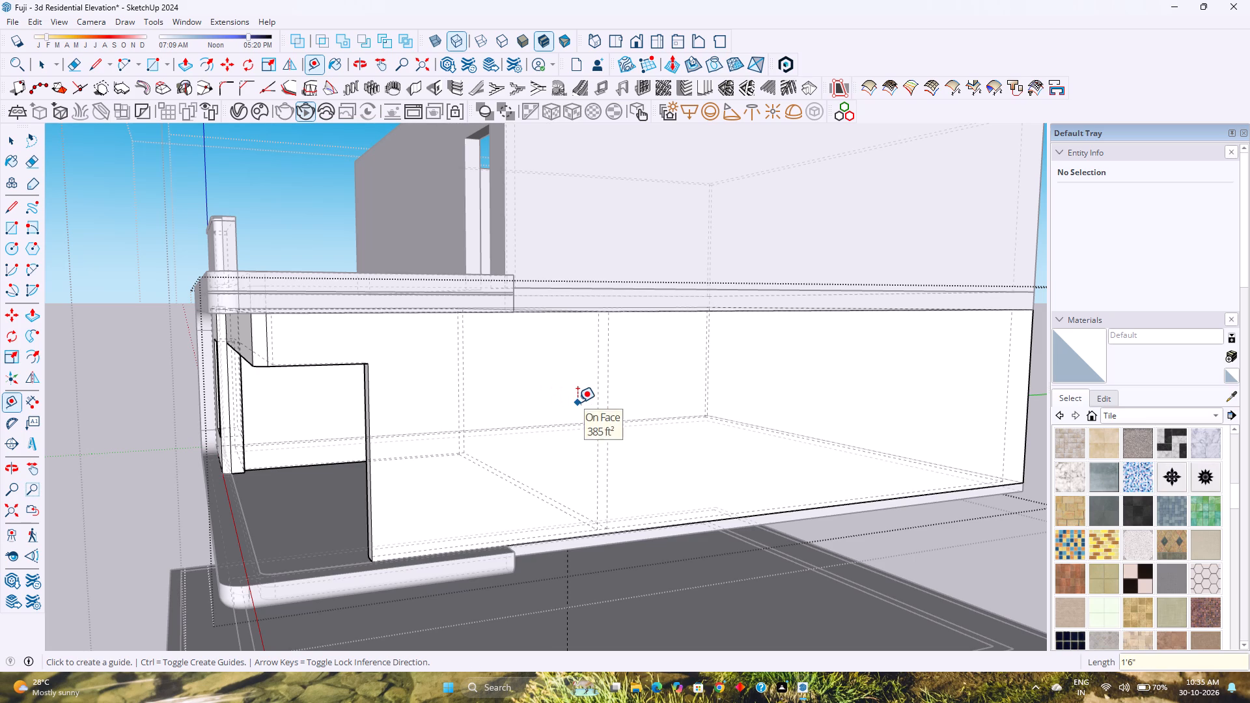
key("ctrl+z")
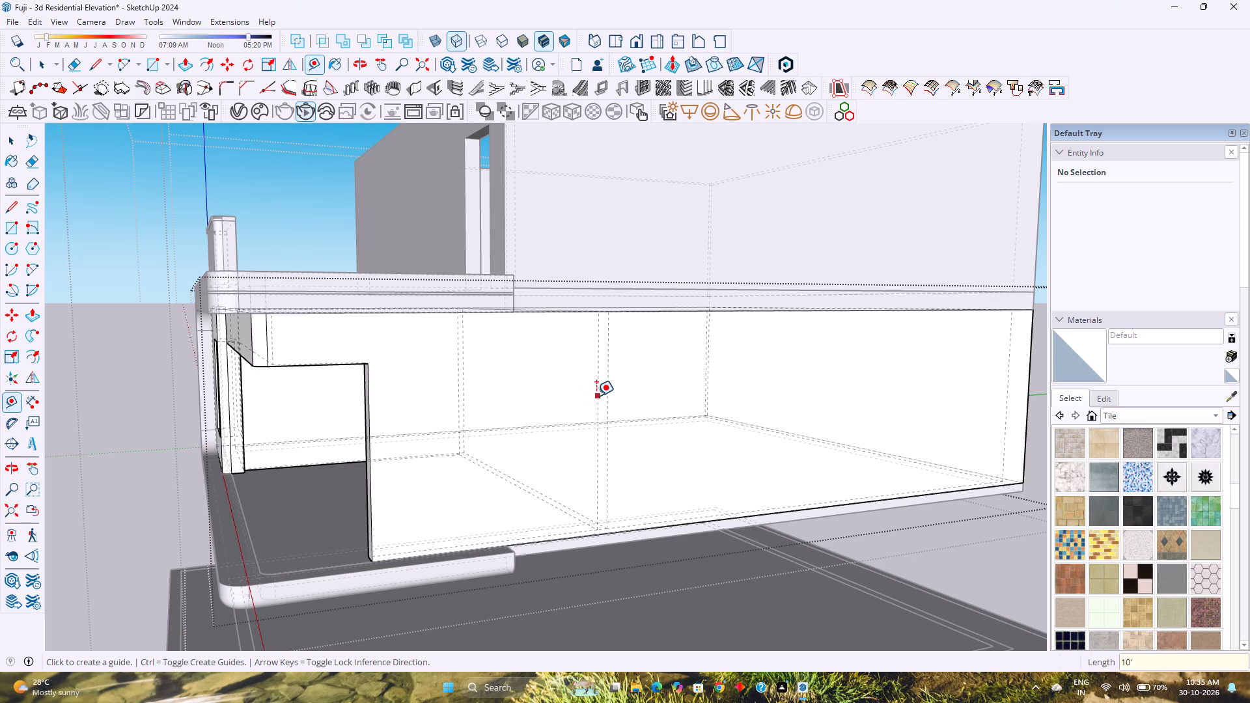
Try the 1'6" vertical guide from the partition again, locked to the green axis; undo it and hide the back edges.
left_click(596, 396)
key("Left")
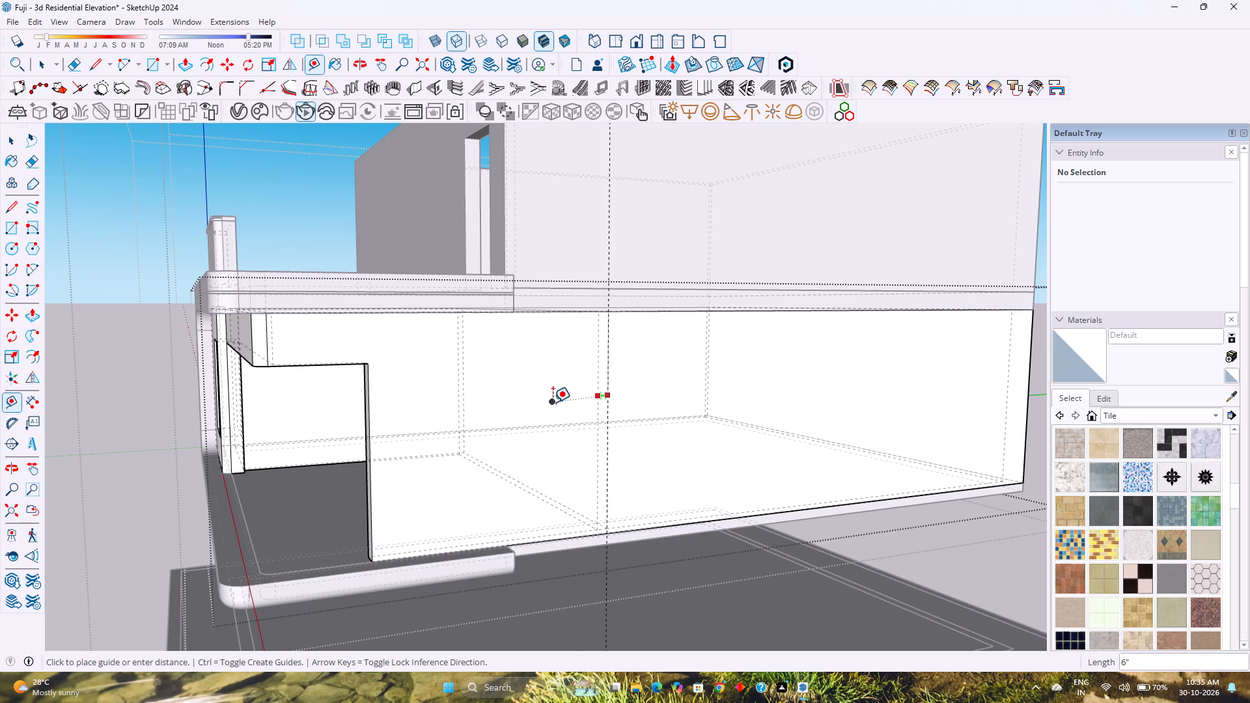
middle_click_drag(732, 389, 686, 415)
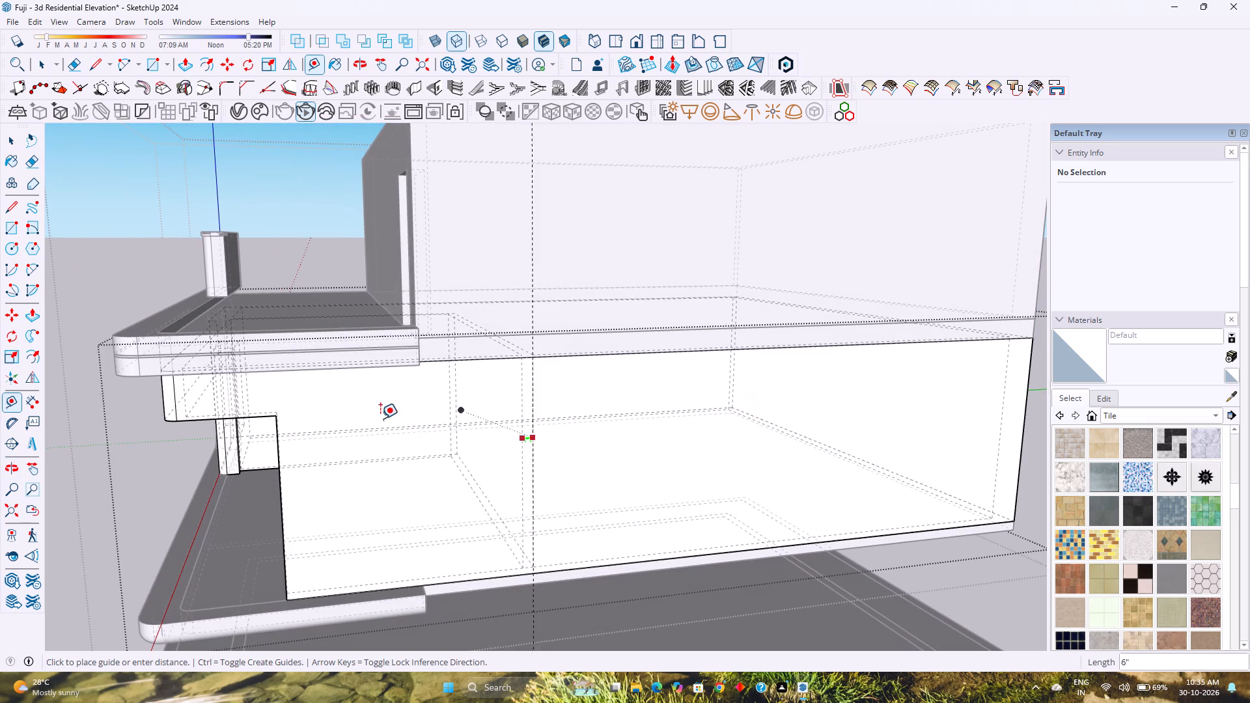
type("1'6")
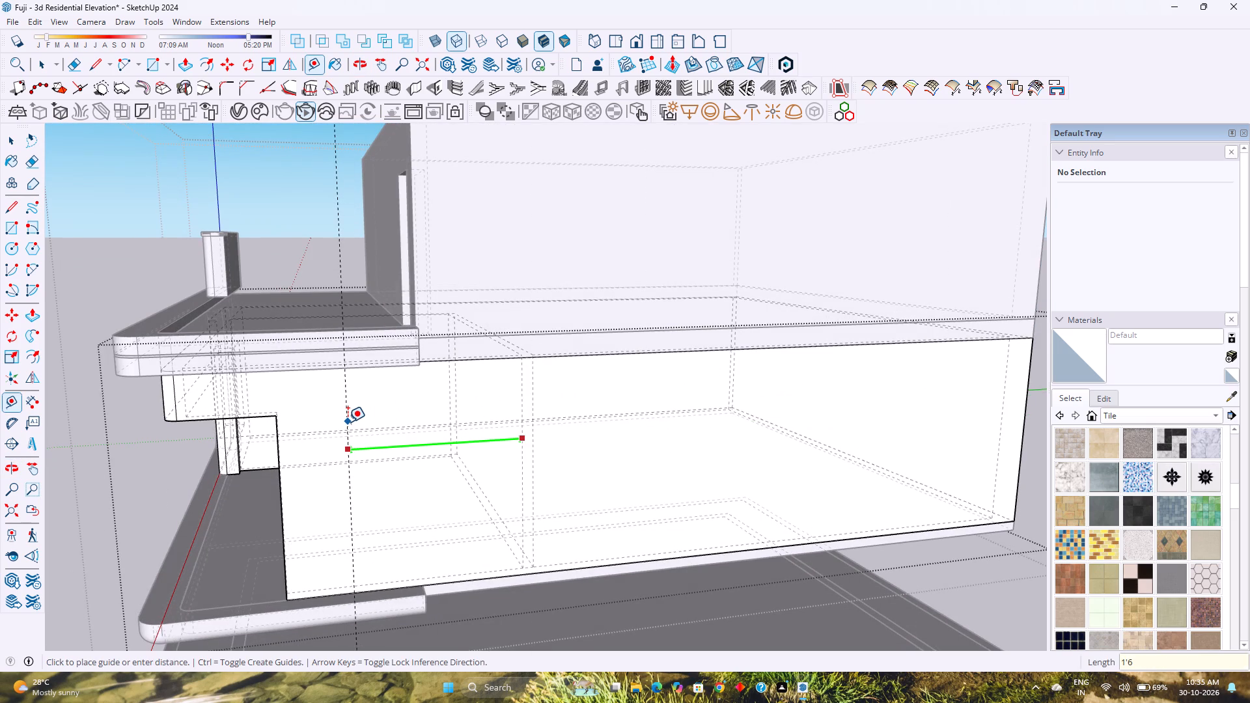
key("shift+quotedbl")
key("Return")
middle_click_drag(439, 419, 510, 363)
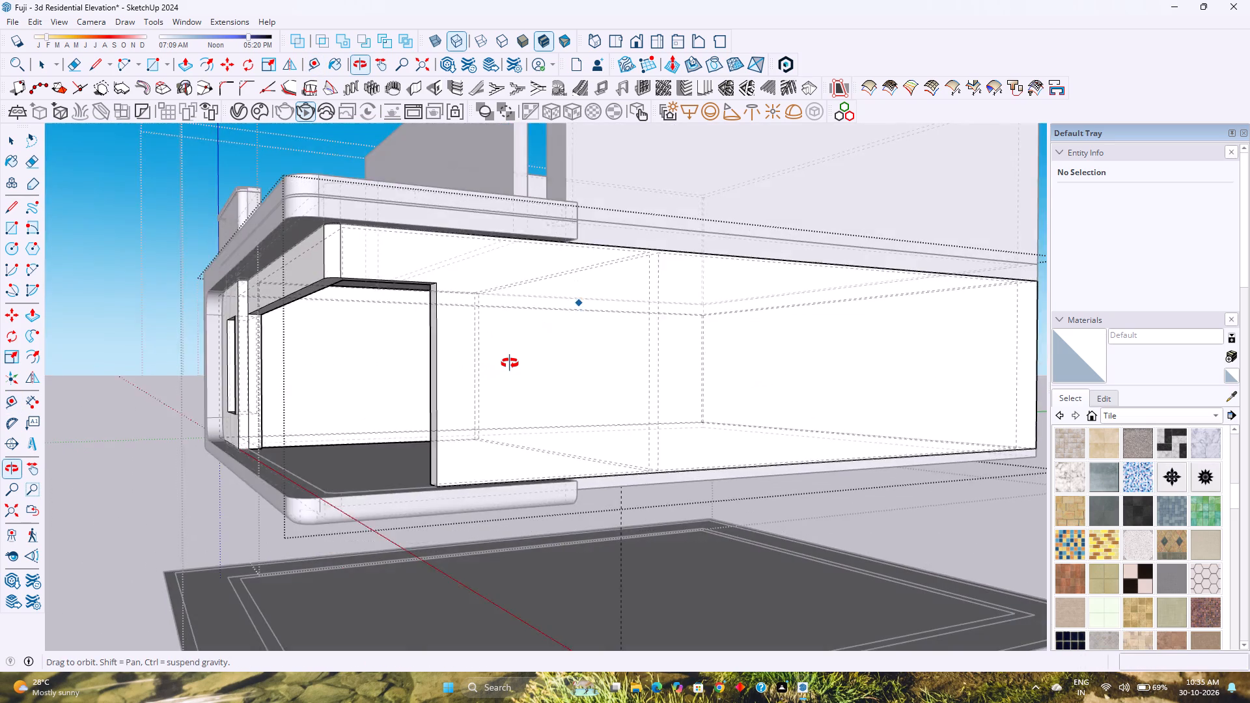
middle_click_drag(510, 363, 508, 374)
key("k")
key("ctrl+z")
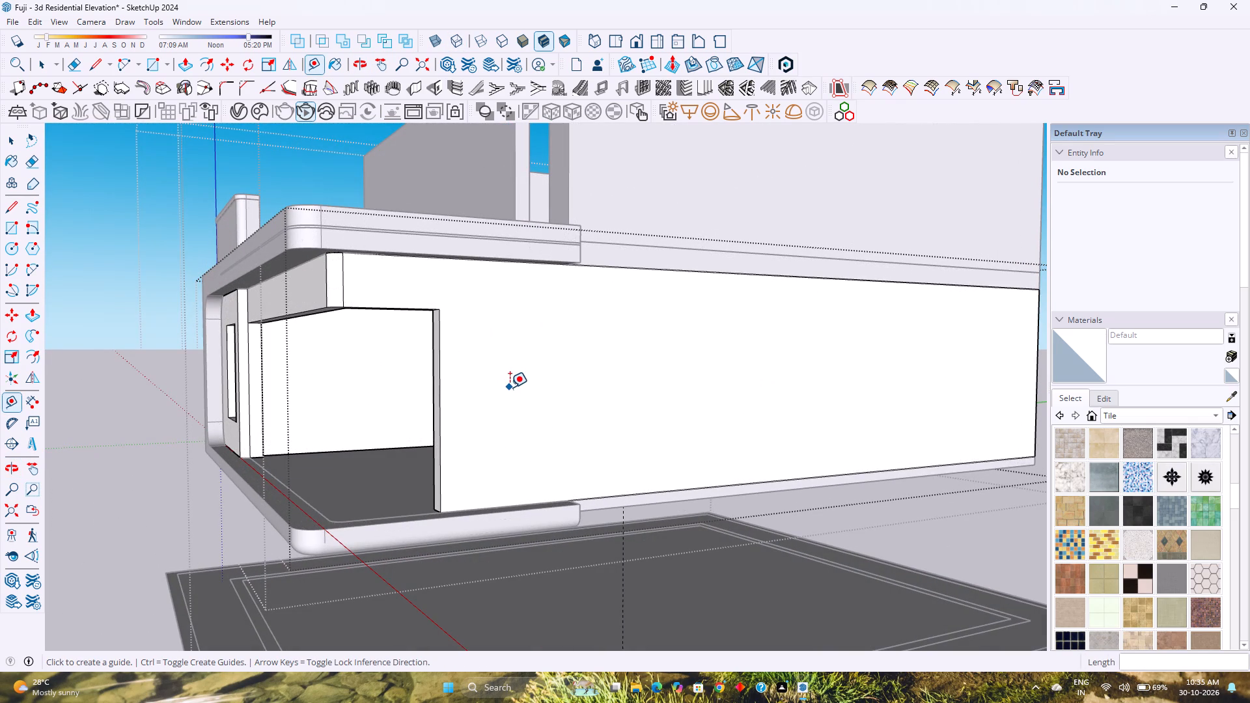
Place a vertical guide 10'6" from the side wall's front edge, aligned with the interior partition seen through hidden back edges.
left_click(441, 406)
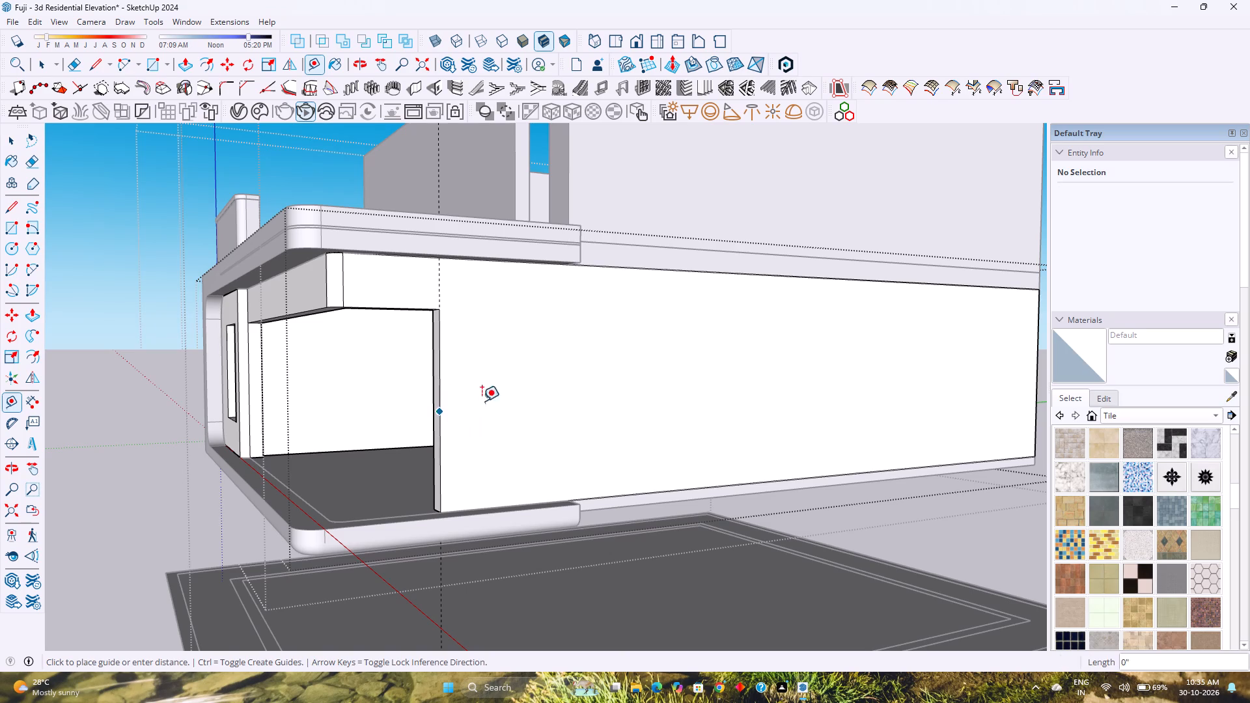
key("k")
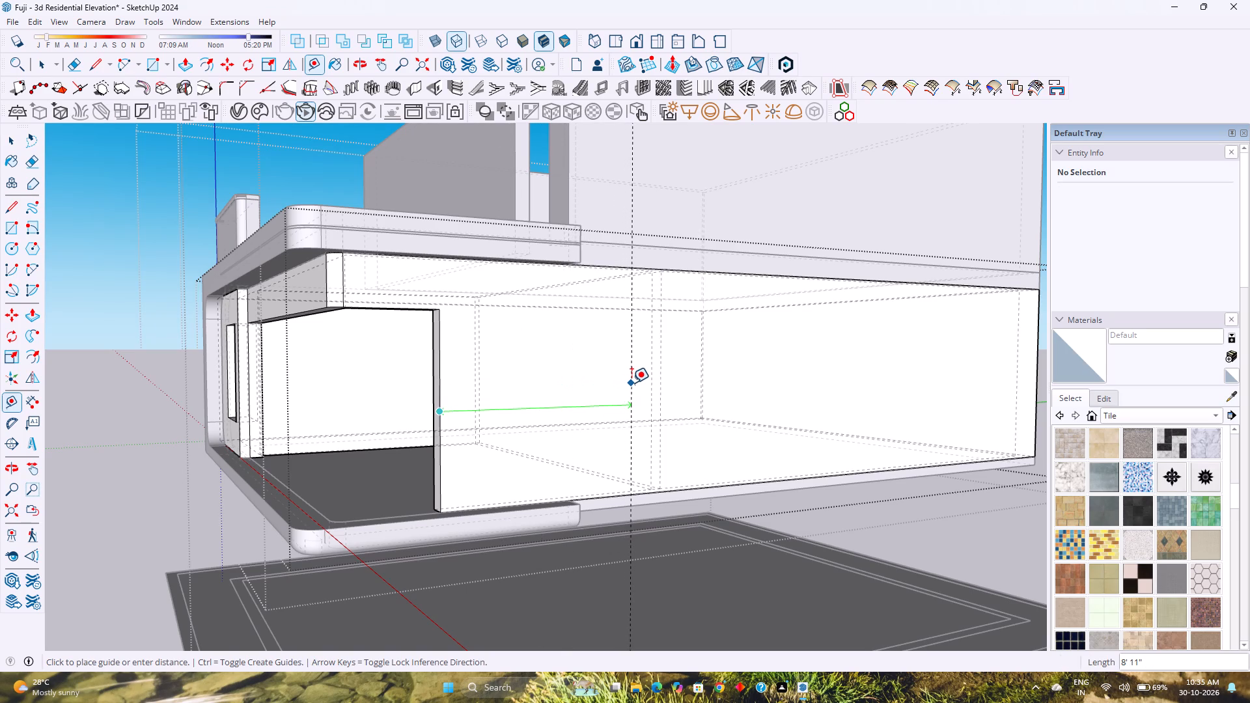
key("Left")
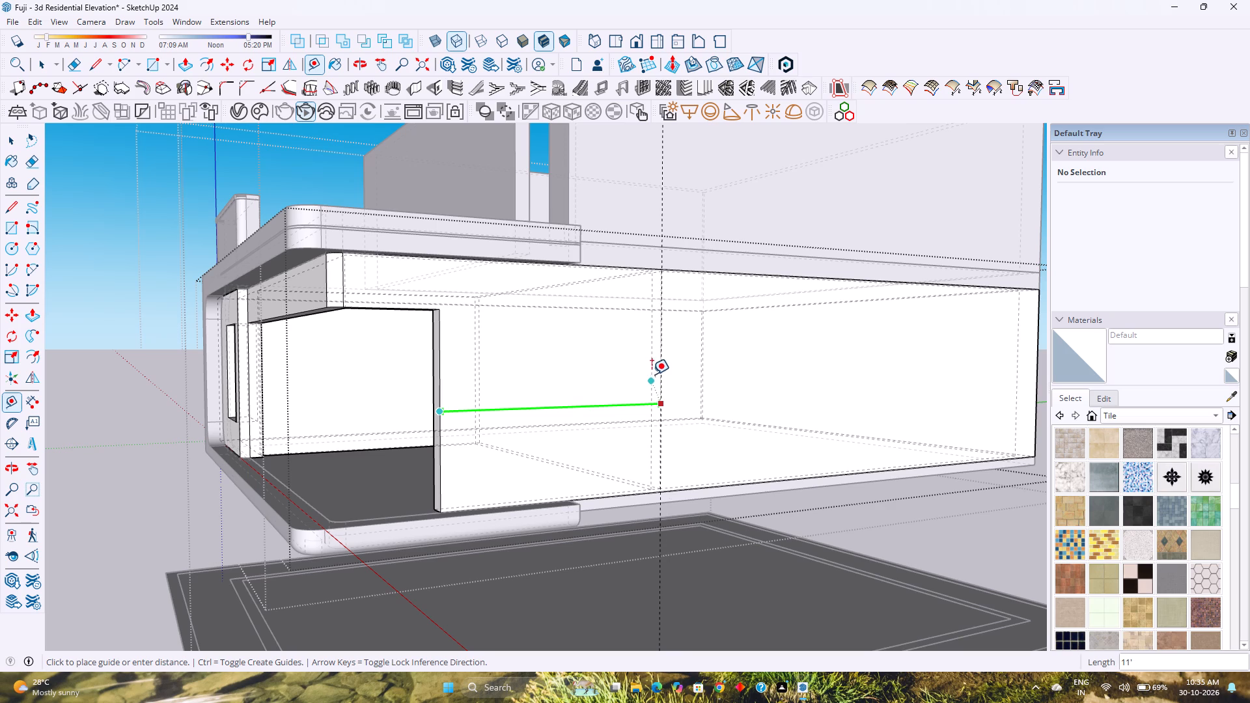
left_click(648, 375)
key("k")
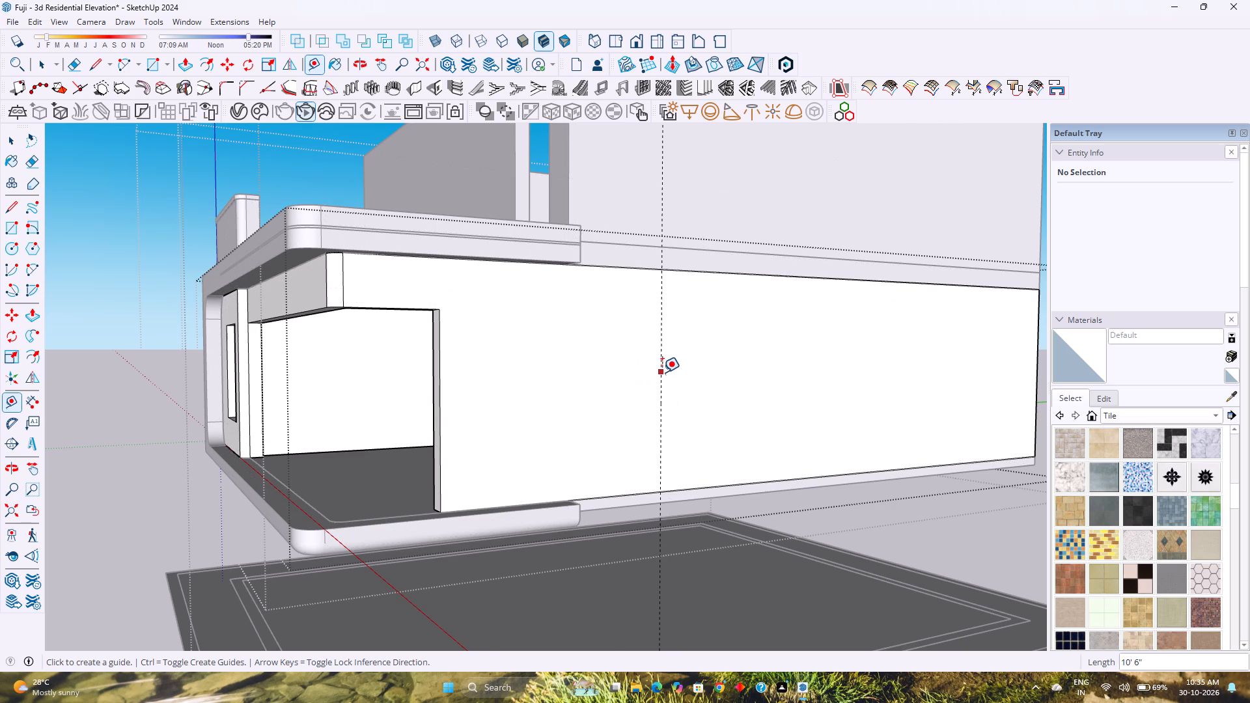
Offset a vertical guide from the partition guide towards the front opening and correct its distance from 2' to 1'.
left_click(662, 372)
key("Left")
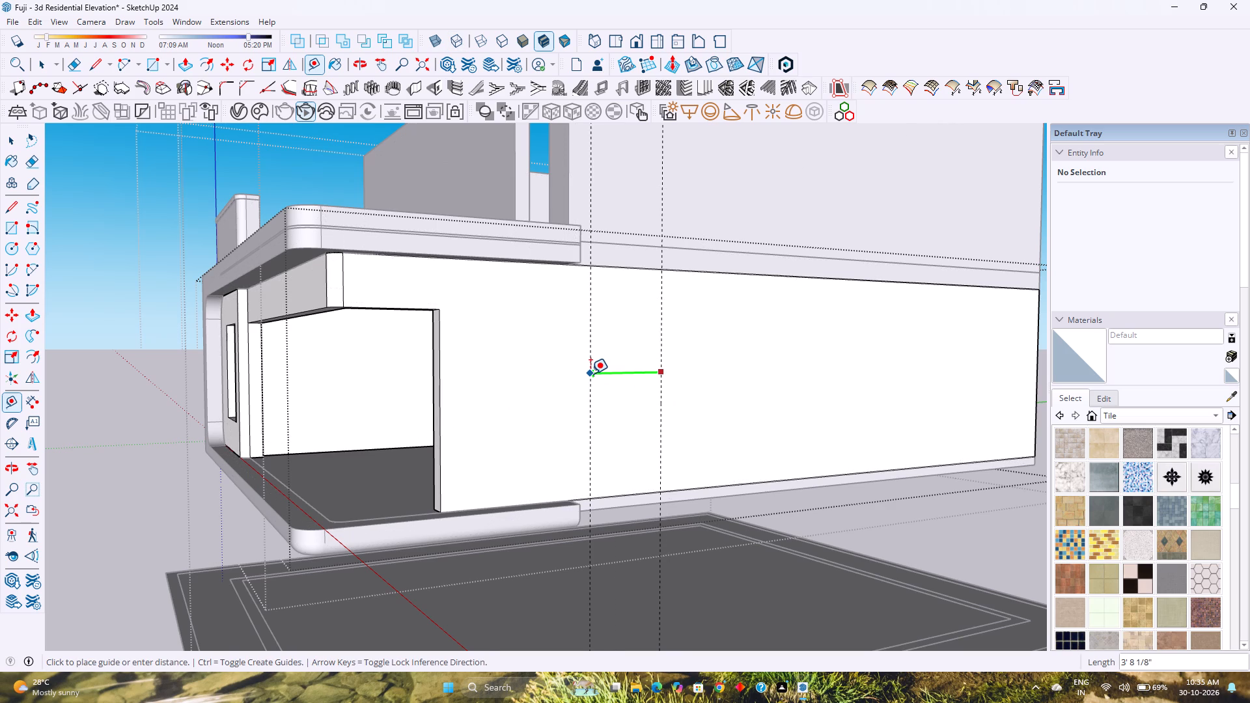
key("2")
key("apostrophe")
key("Return")
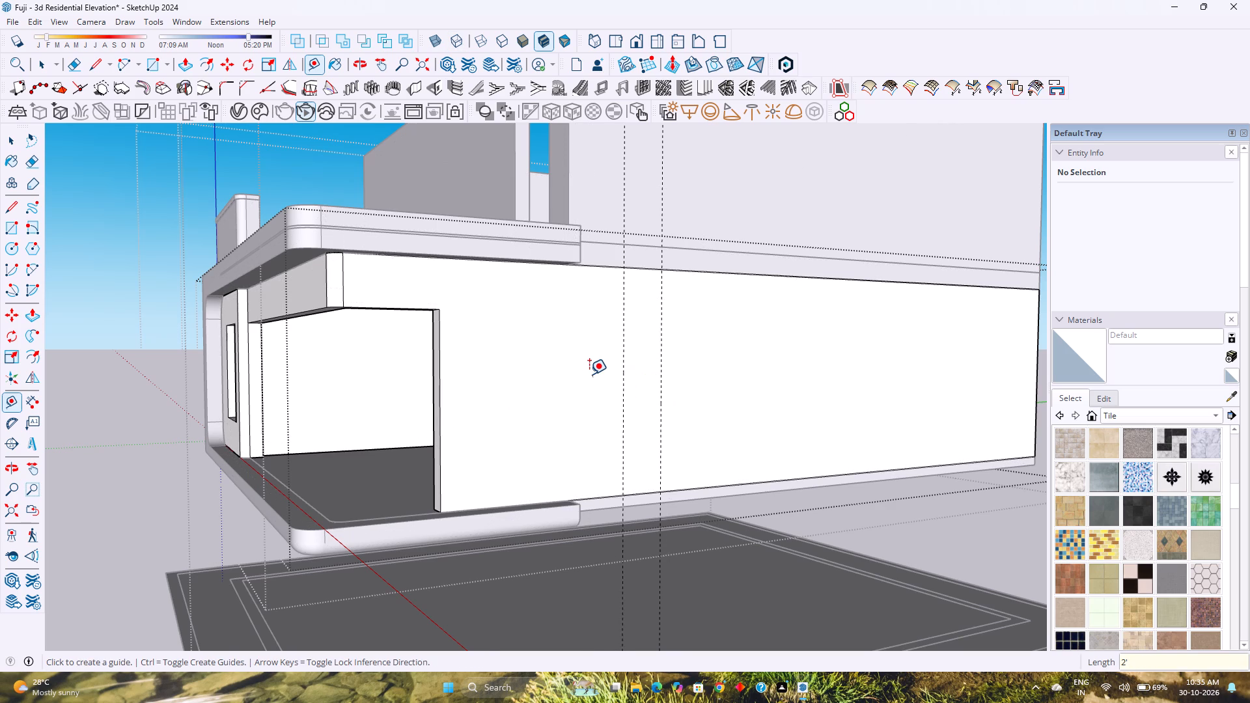
key("1")
key("apostrophe")
key("Return")
Offset another vertical guide 4' from the 1' guide towards the front opening to mark the window width.
left_click(641, 369)
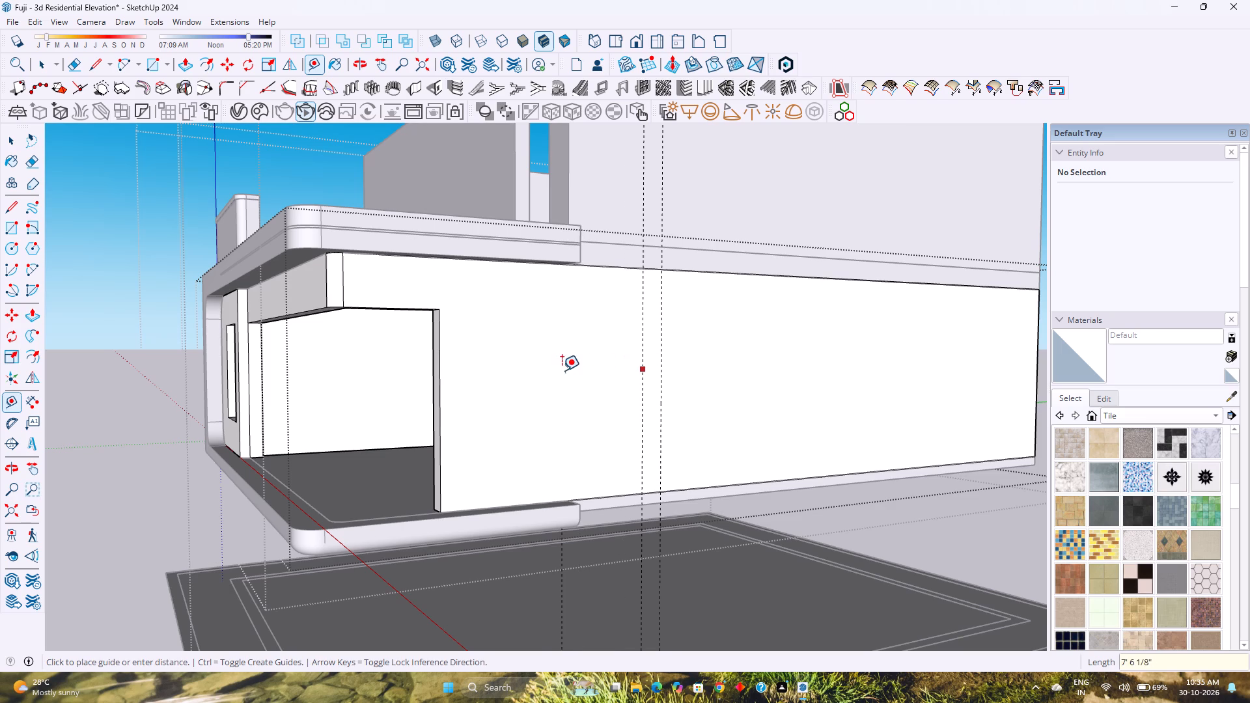
key("Left")
type("4'")
key("Return")
Place horizontal side-wall guides 2' above the wall's bottom edge and 6' above that, level with the front opening's top corner.
left_click(604, 497)
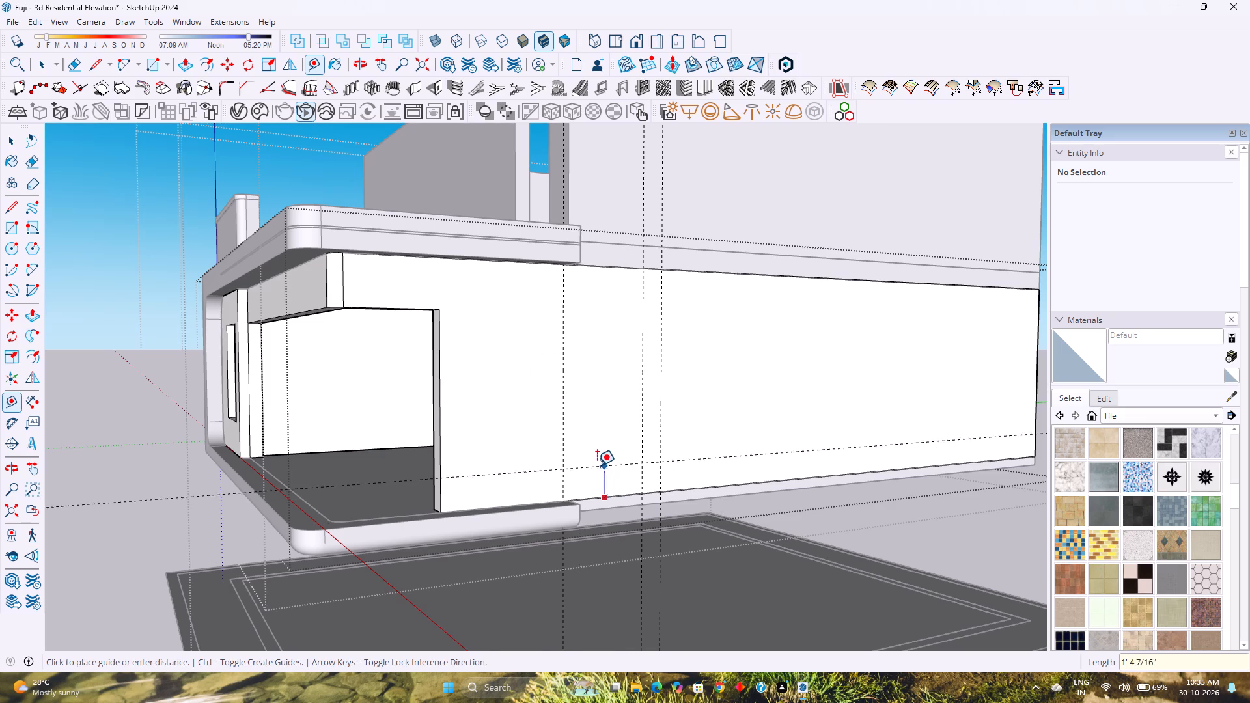
type("2'")
key("Return")
middle_click_drag(592, 467, 563, 467)
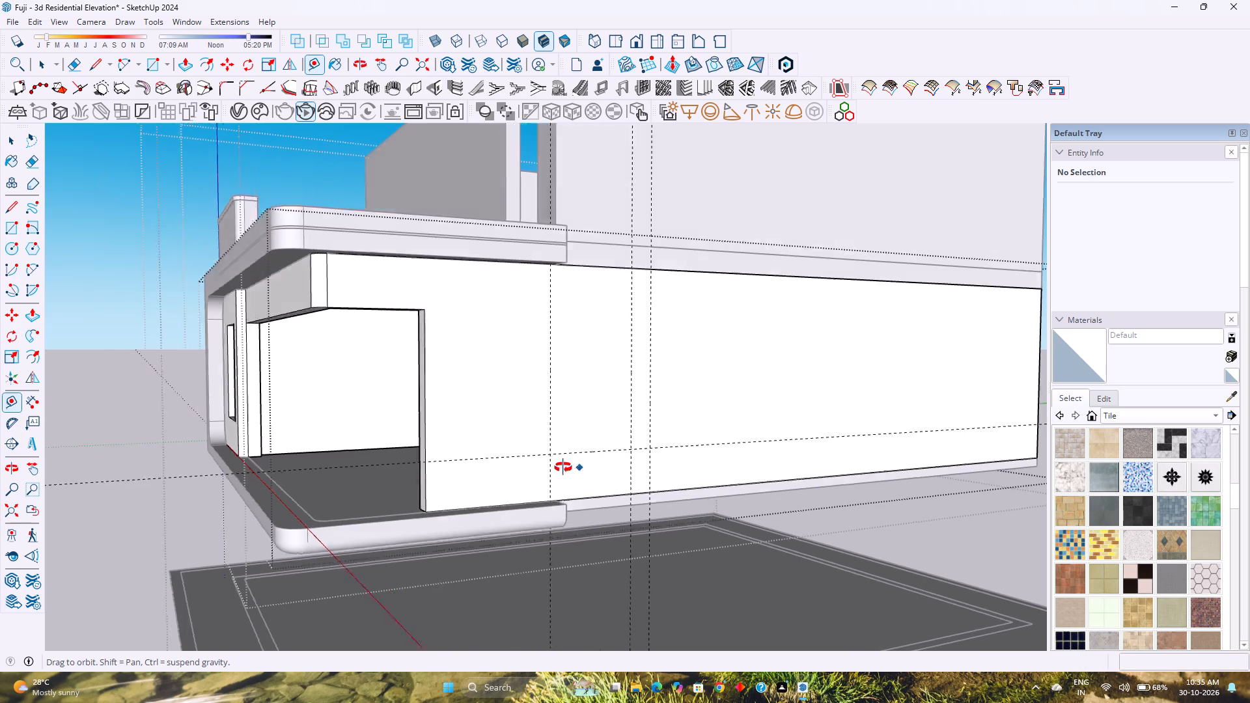
middle_click_drag(563, 467, 566, 478)
middle_click(566, 478)
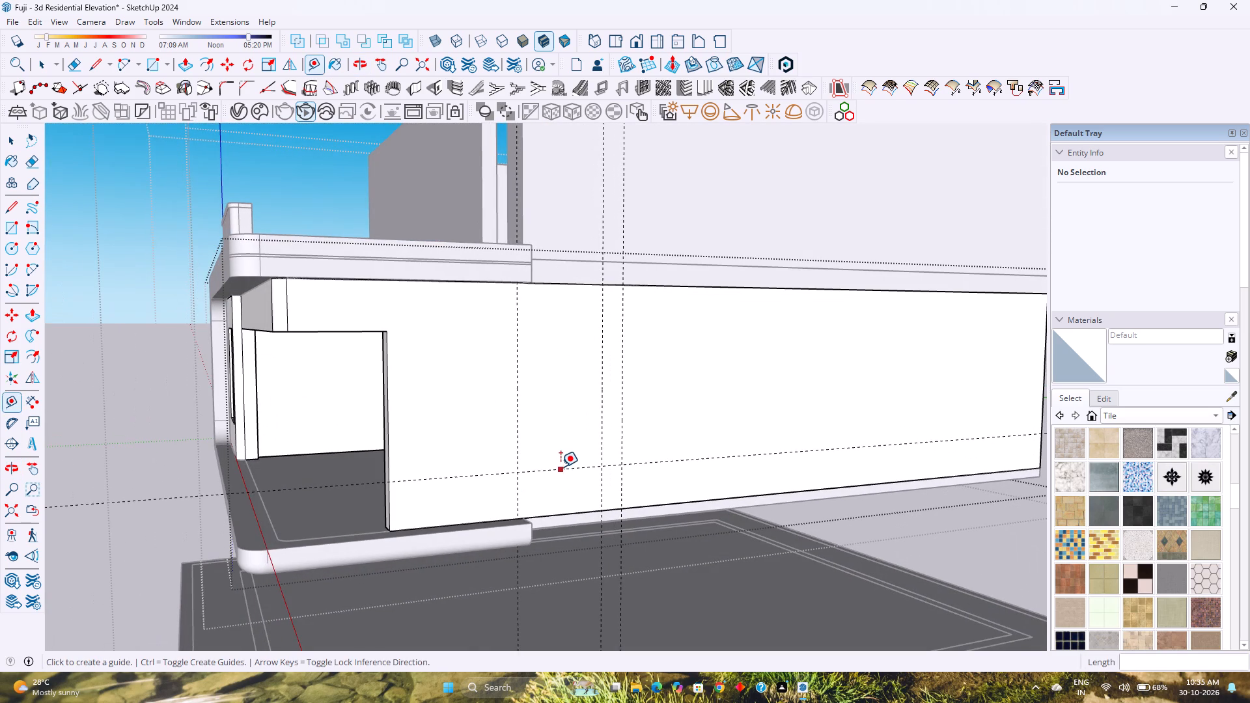
left_click(560, 467)
left_click(385, 331)
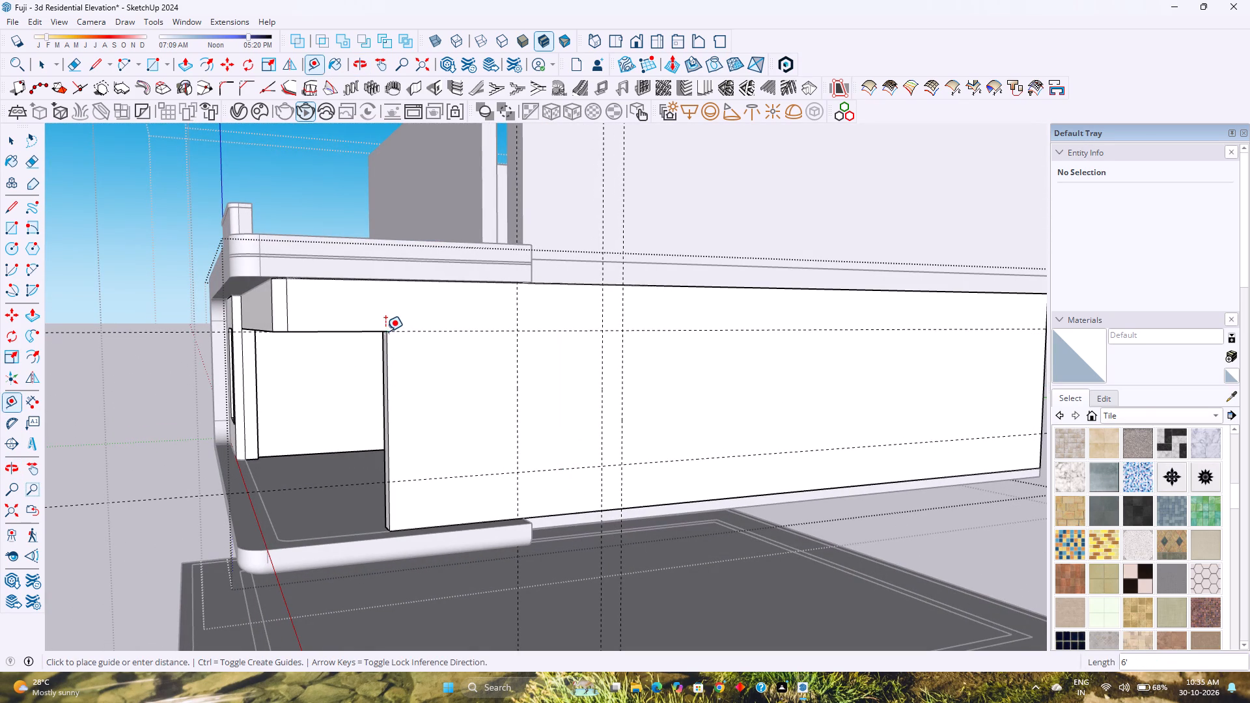
Offset a vertical guide 3' from the partition guide away from the front opening, and another 4'6" beyond it for the second window.
left_click(623, 399)
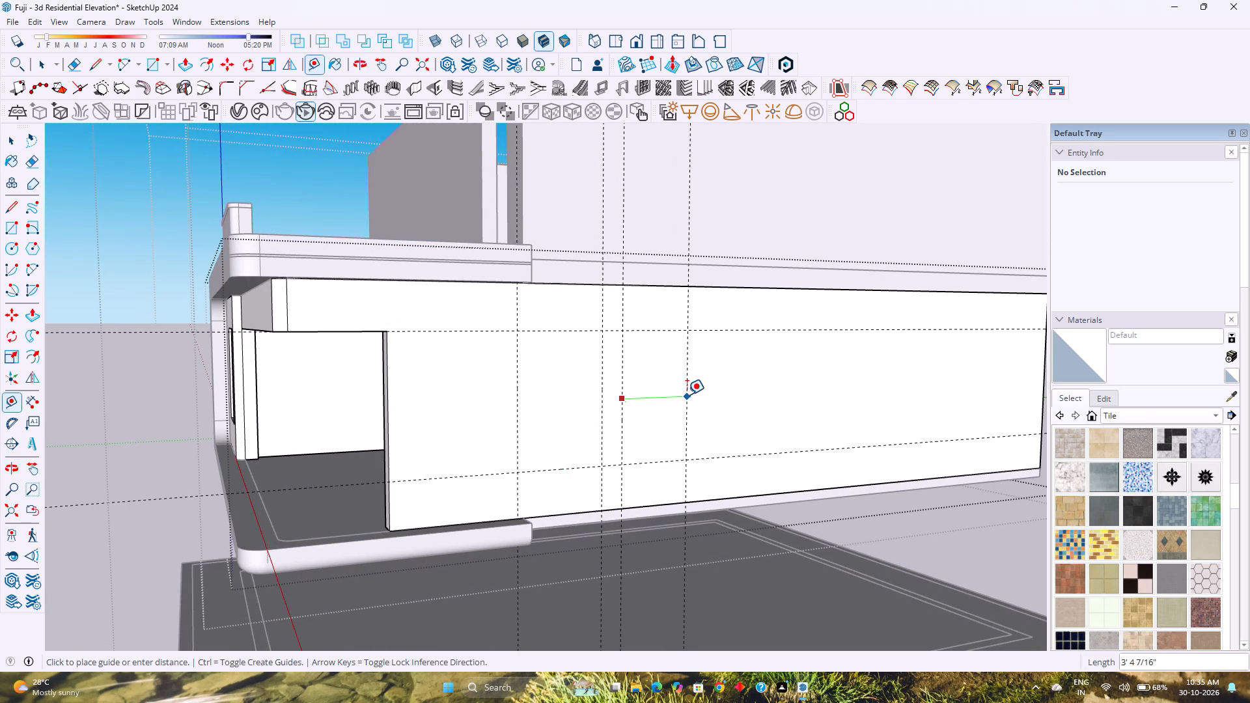
key("3")
key("apostrophe")
key("Return")
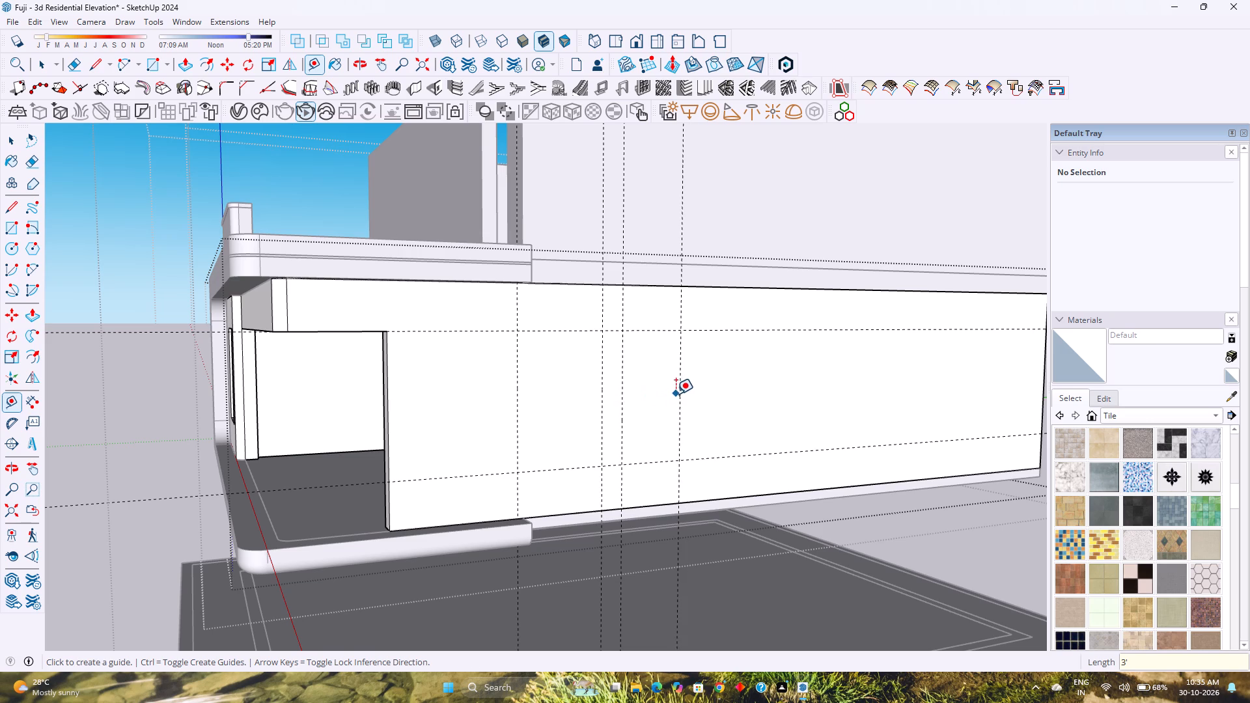
left_click(679, 393)
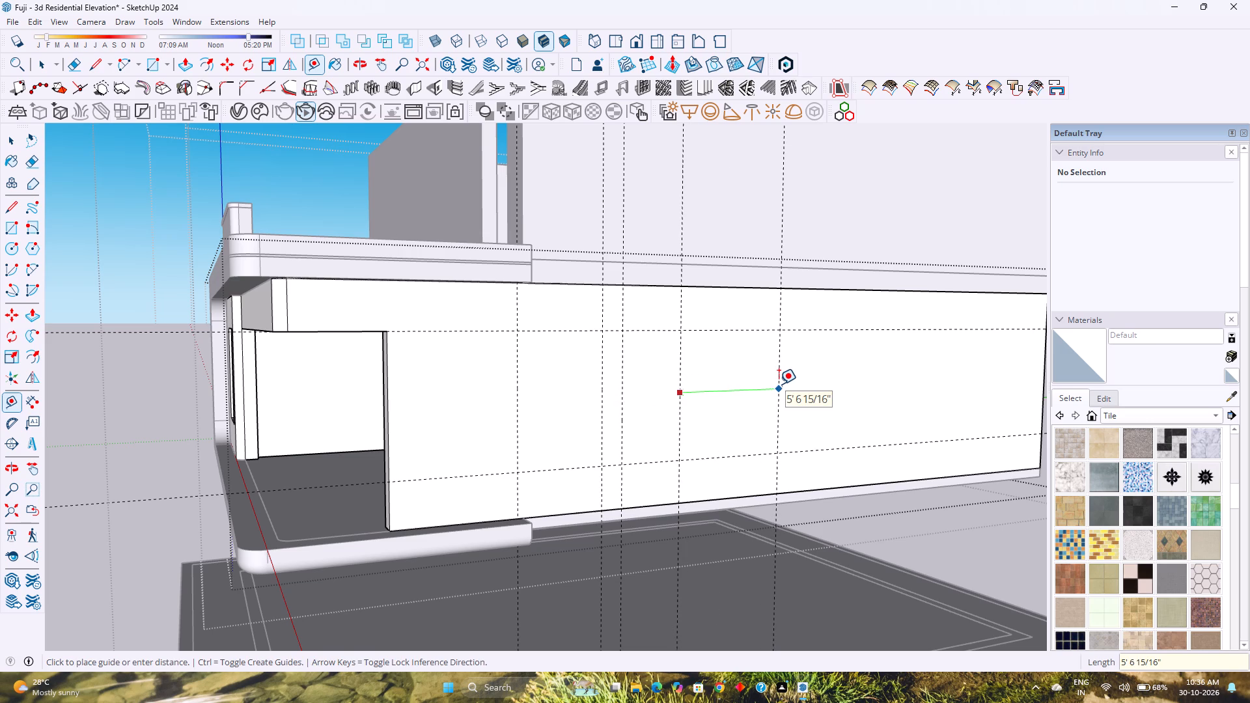
key("4")
key("apostrophe")
key("6")
key("shift+quotedbl")
key("Return")
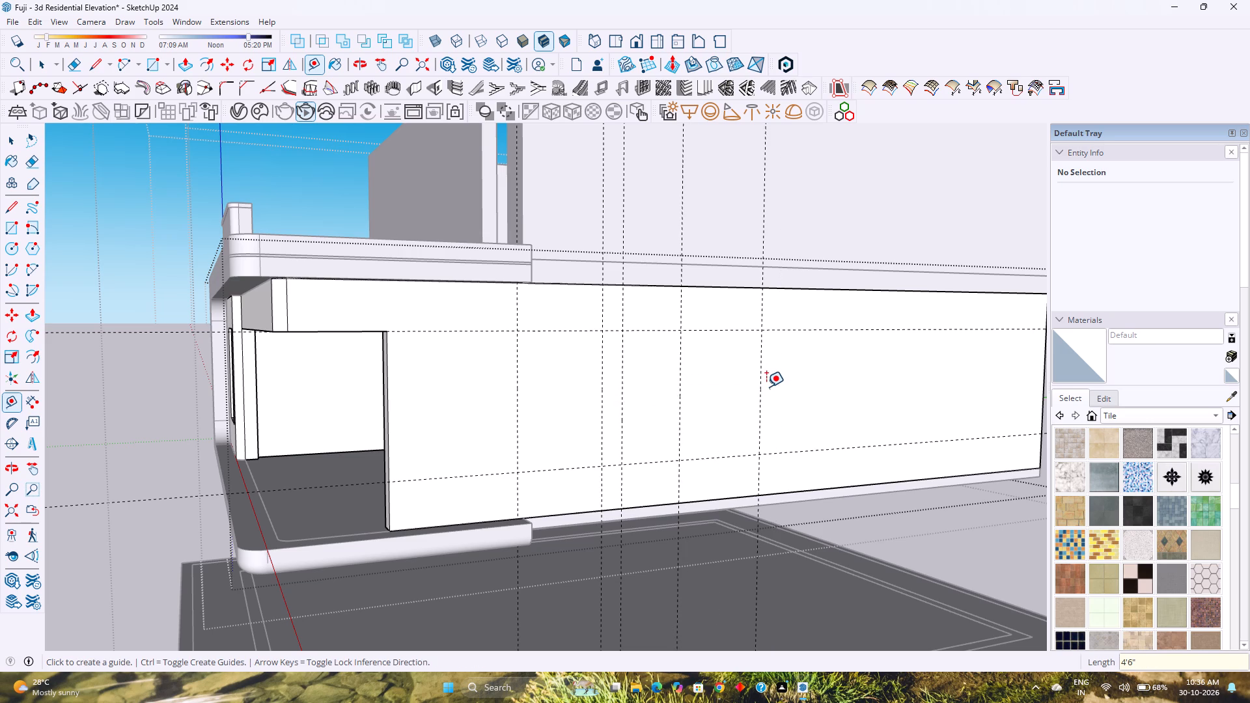
Draw two window rectangles on the side wall between the guides, 6' by 4' and 6' by 4'6".
key("r")
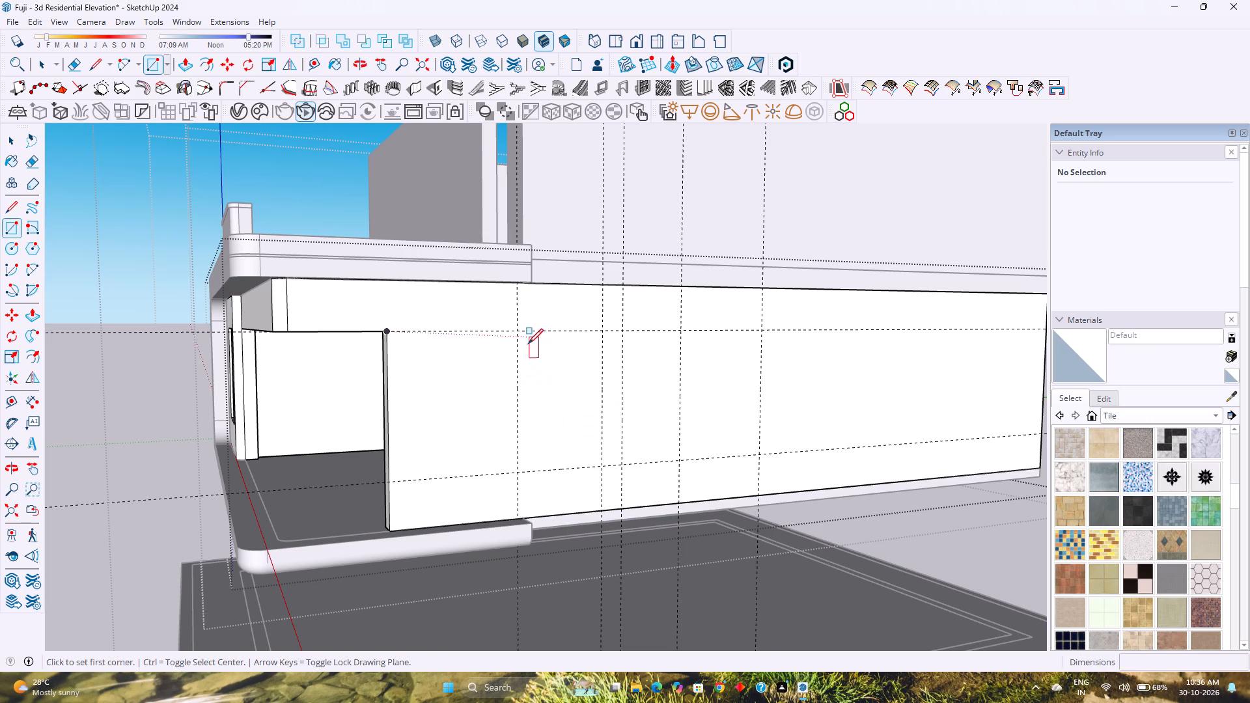
middle_click_drag(519, 337, 468, 365)
middle_click(468, 365)
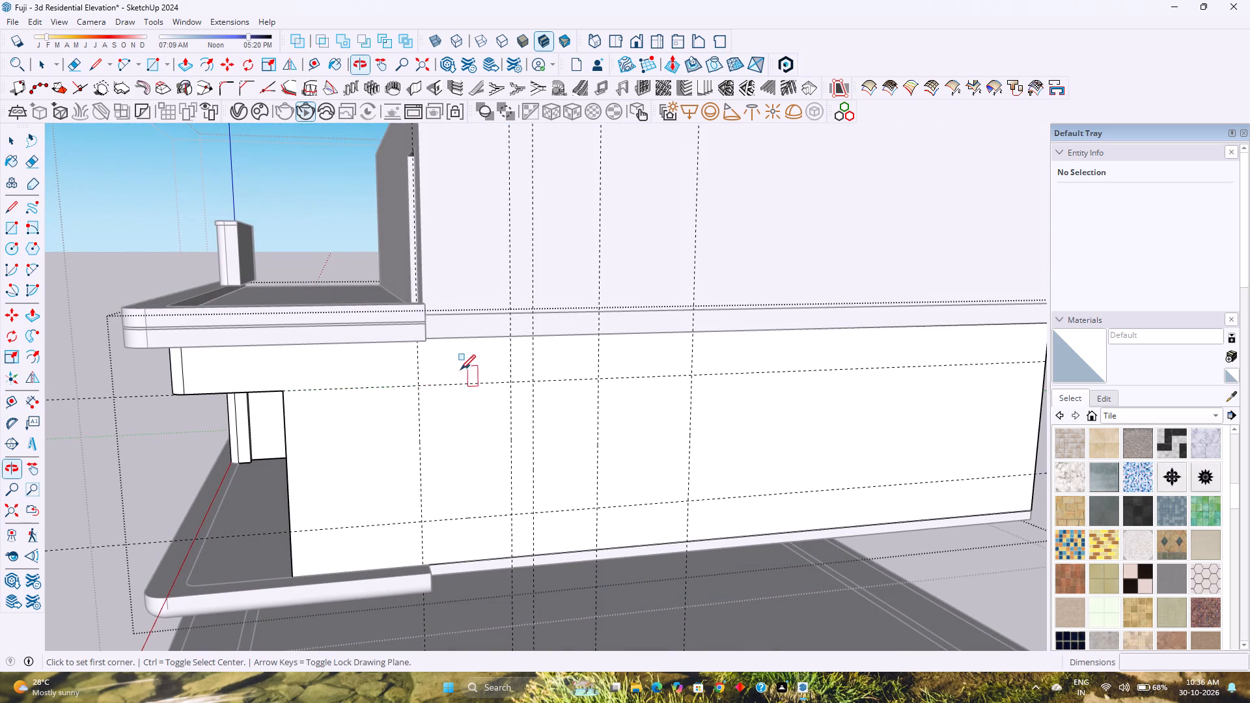
left_click(416, 384)
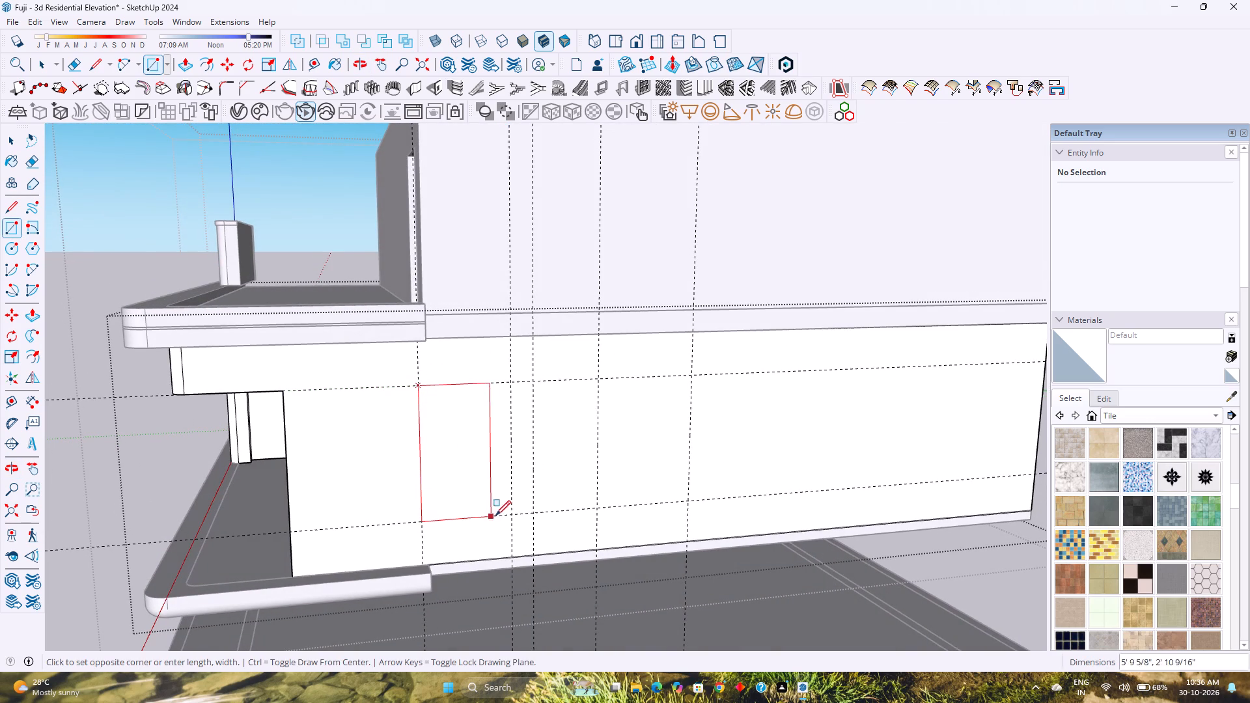
left_click(508, 517)
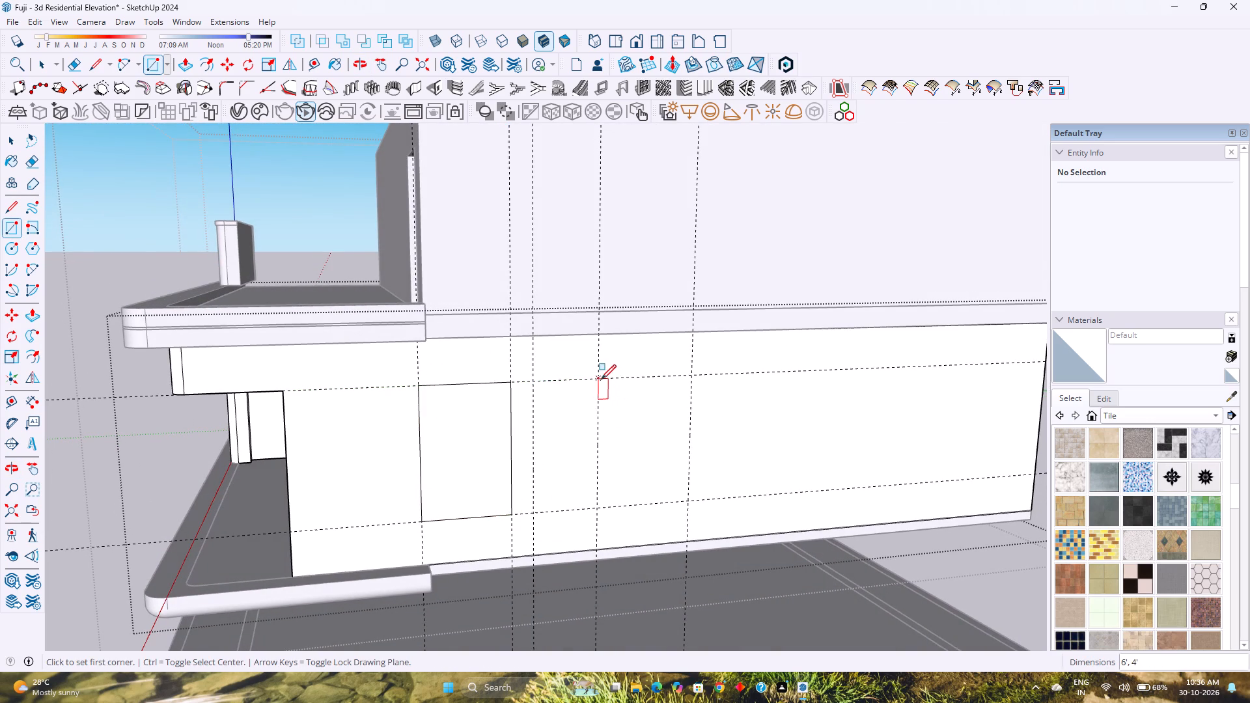
left_click(600, 377)
left_click(686, 499)
Push both window rectangles 9" through the side wall to cut the openings.
key("p")
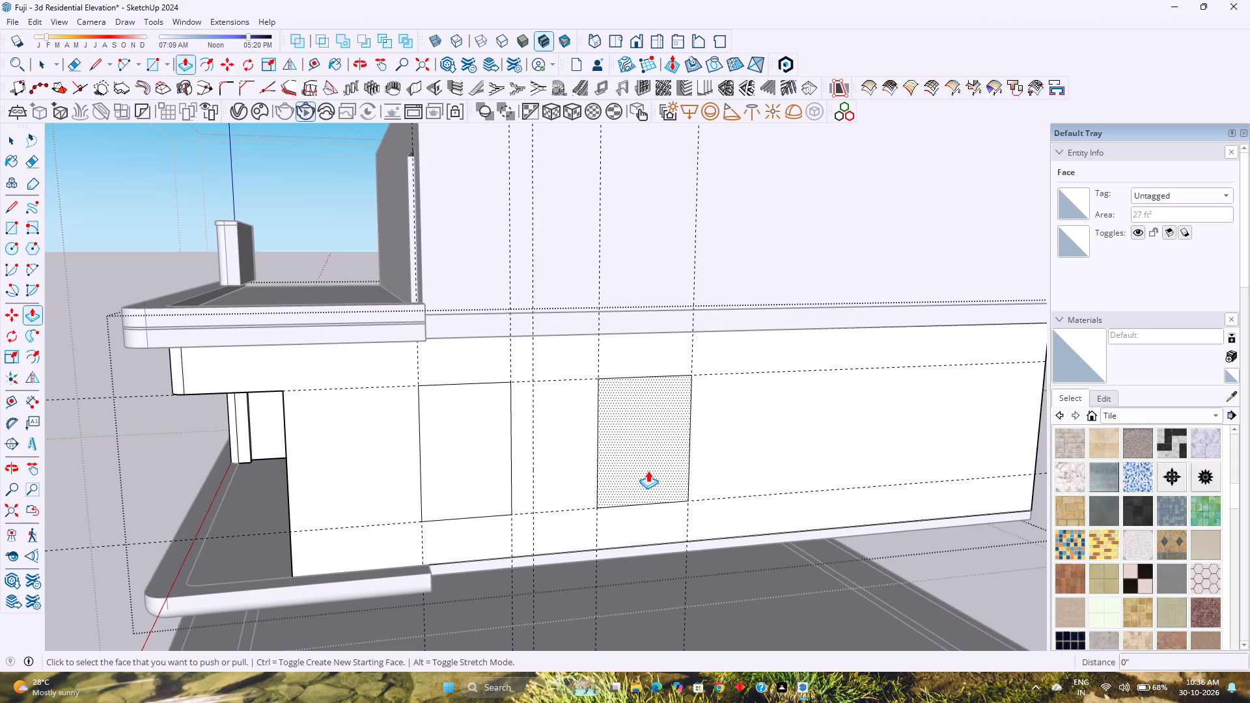
double_click(645, 471)
key("ctrl+z")
left_click(645, 471)
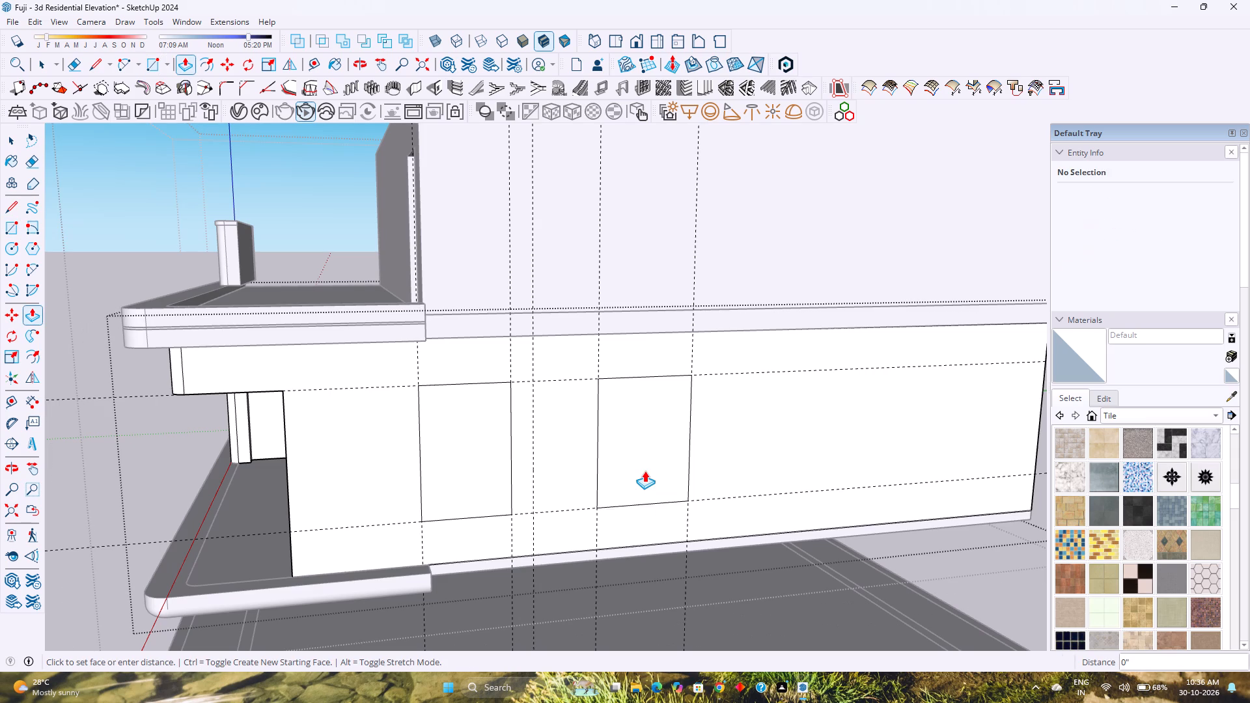
key("9")
key("Return")
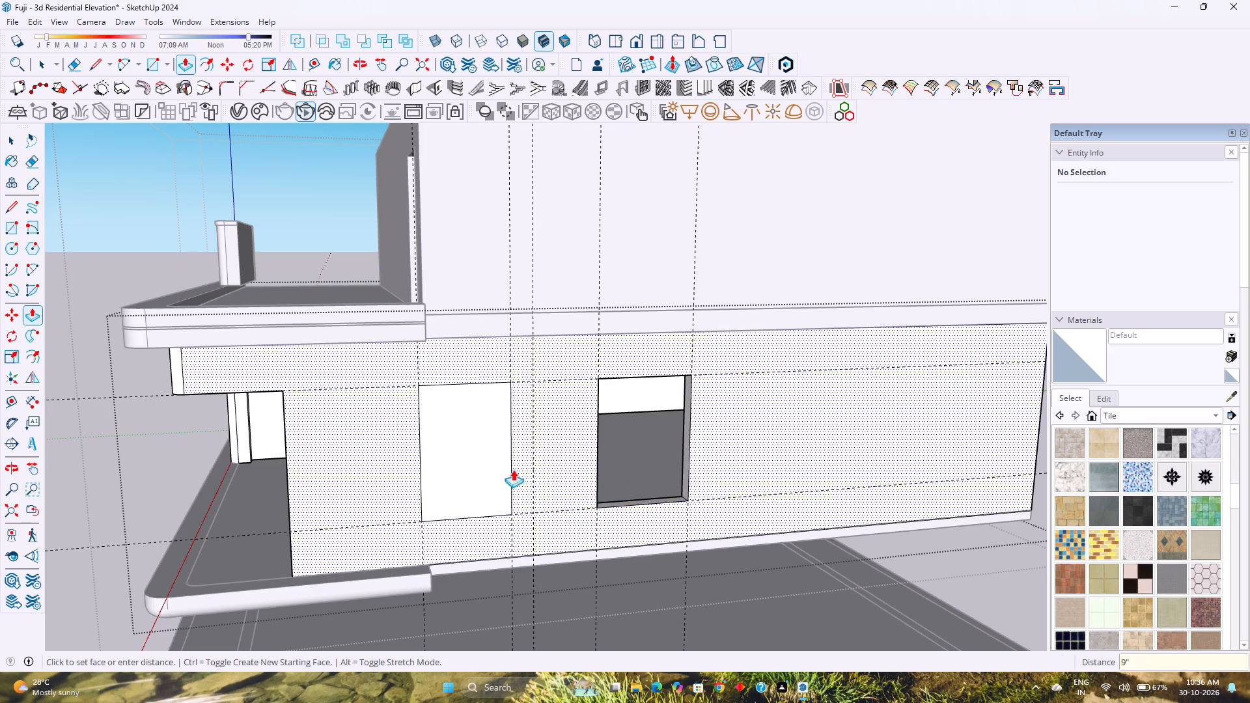
double_click(470, 465)
key("space")
Exit the ground-floor wall group and delete all guides in the model.
scroll(488, 469, "down", 2)
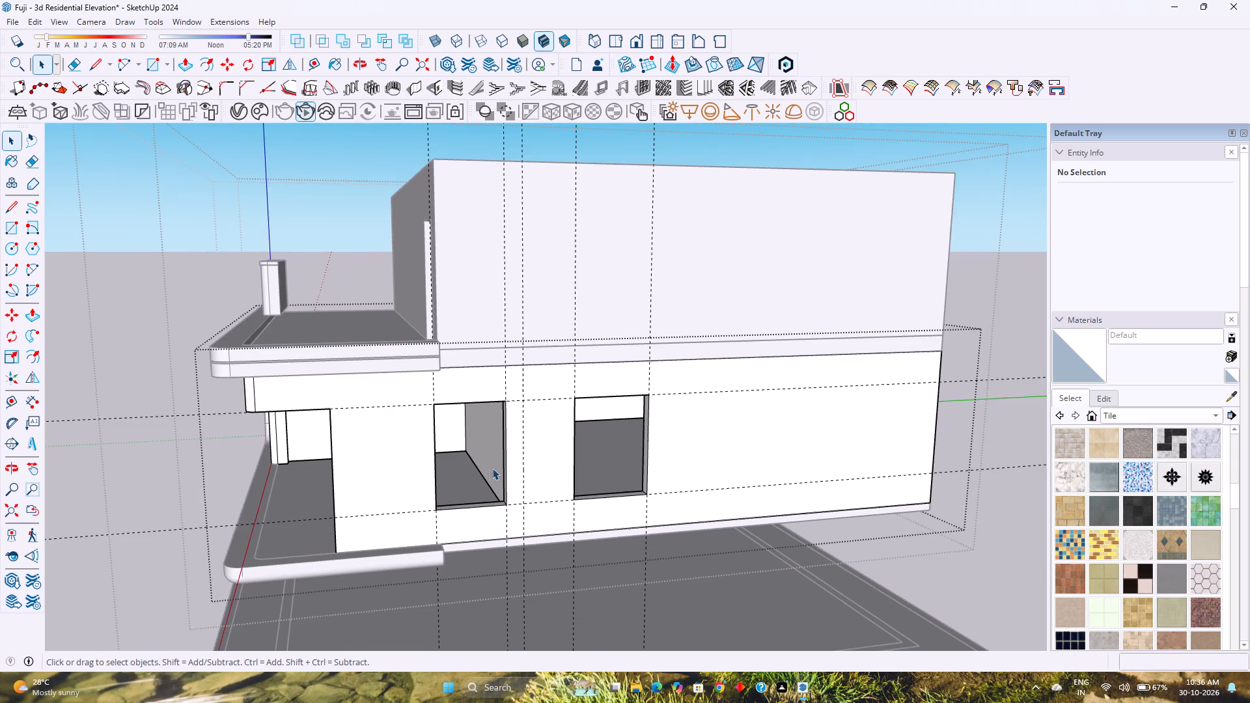
middle_click_drag(508, 467, 528, 568, "shift")
key("Escape")
double_click(499, 424)
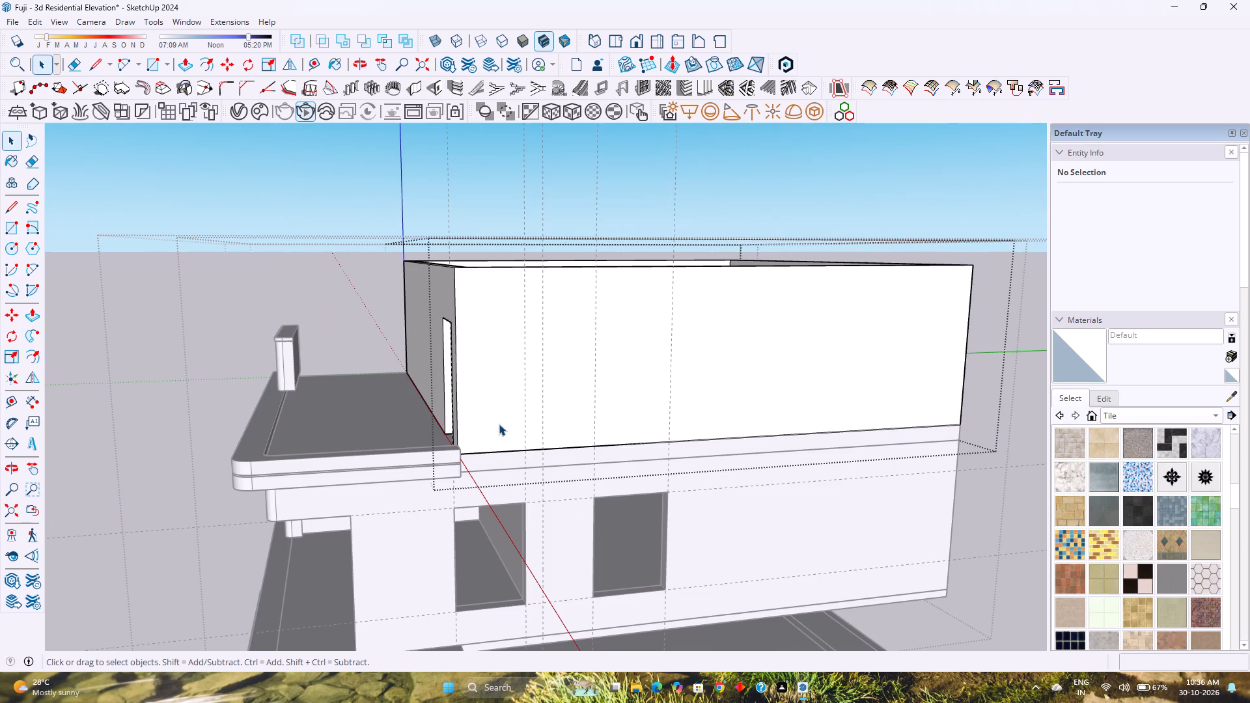
scroll(572, 429, "up", 2)
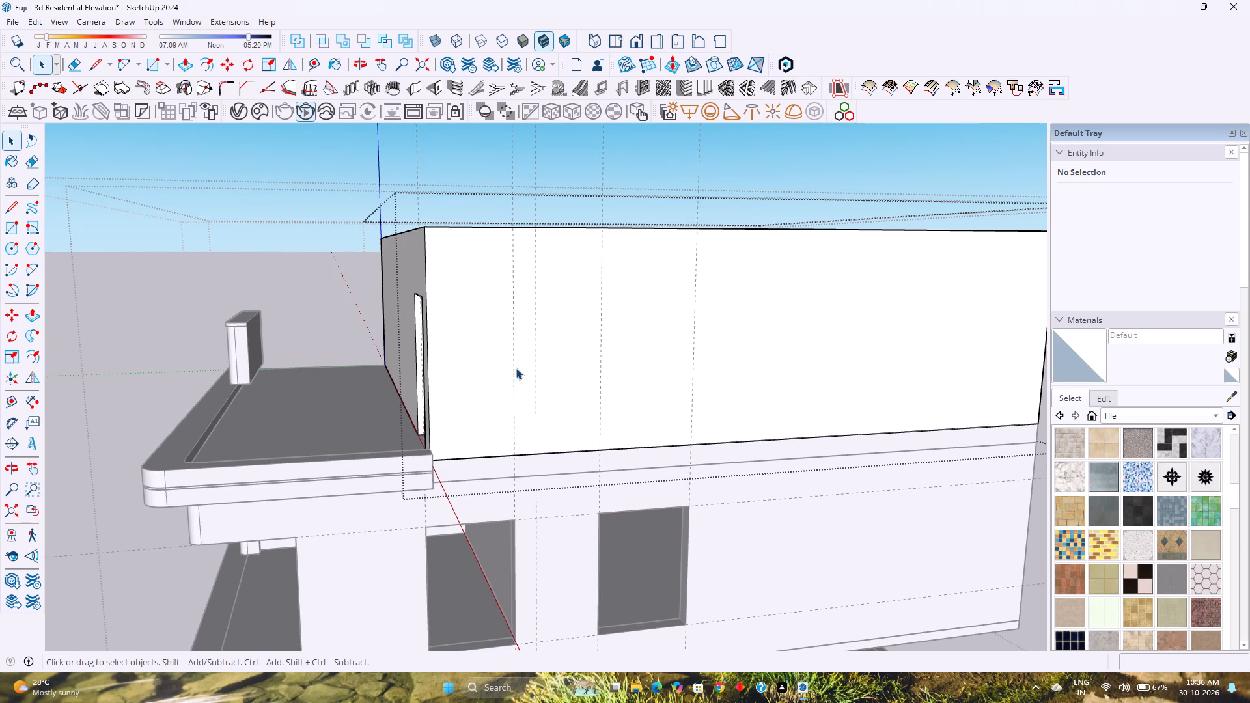
key("Escape")
left_click(35, 26)
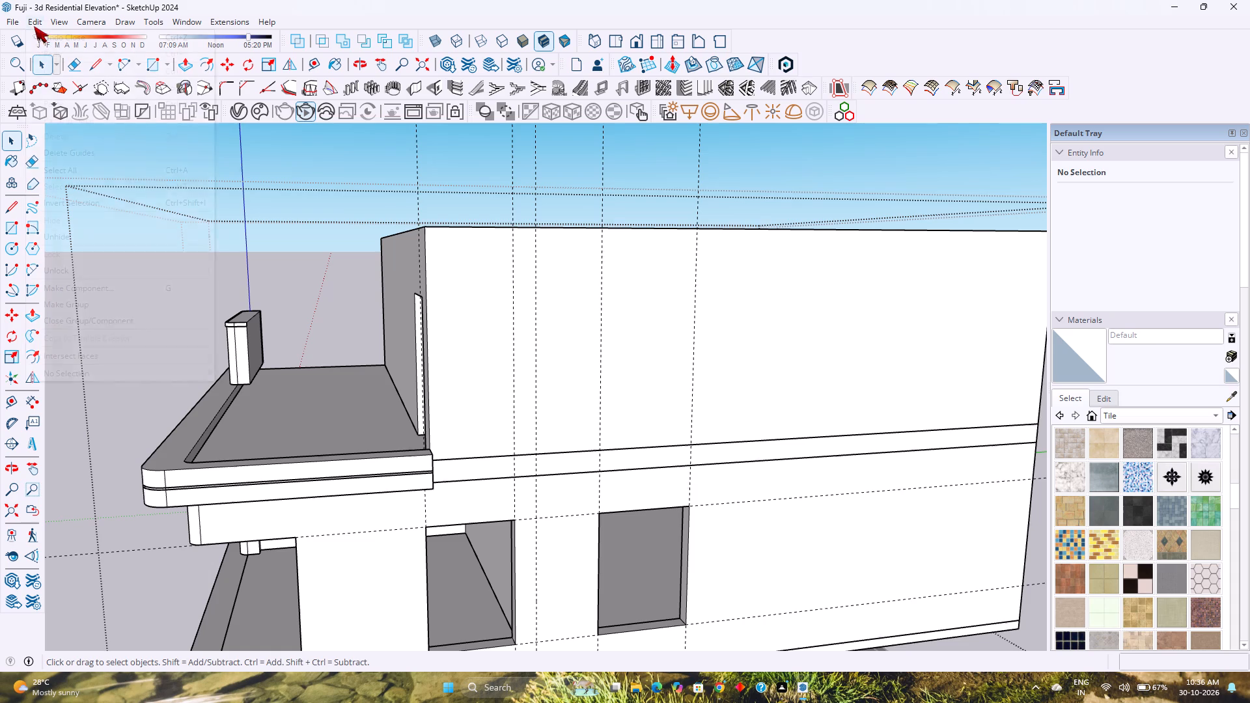
left_click(94, 154)
Open the upper-floor wall group and place a horizontal guide 2' above the side wall's bottom edge.
double_click(482, 338)
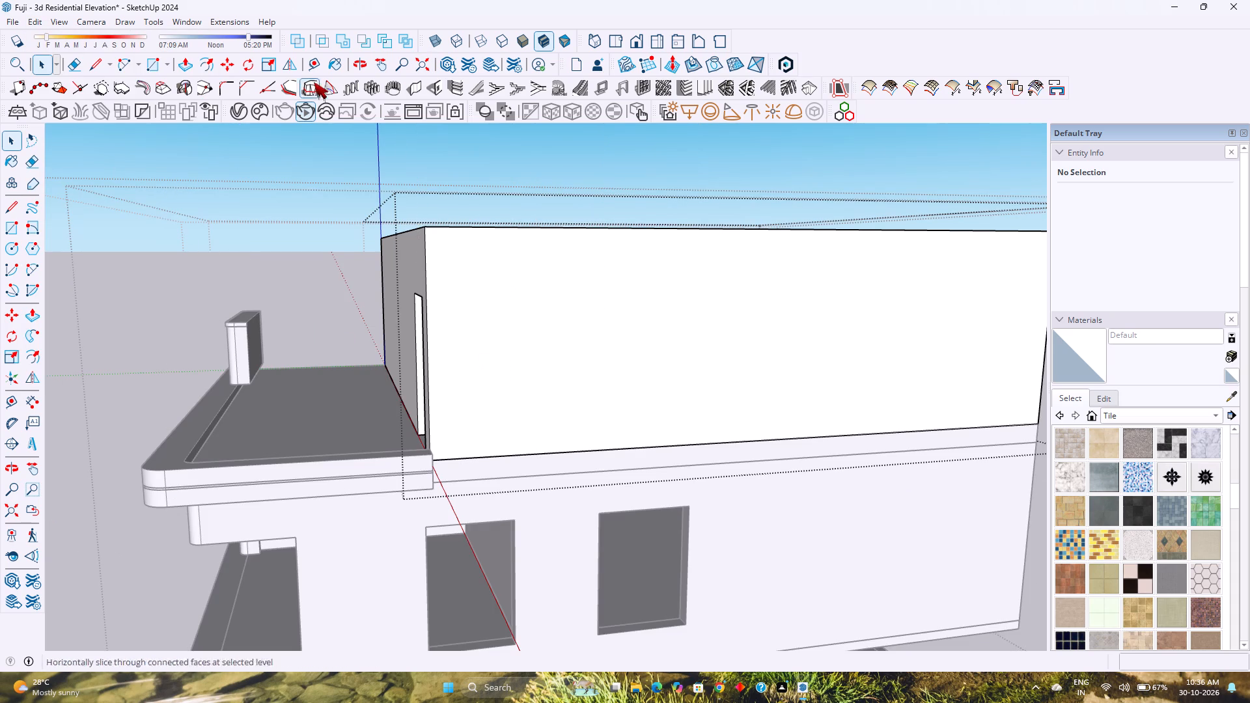
left_click(309, 61)
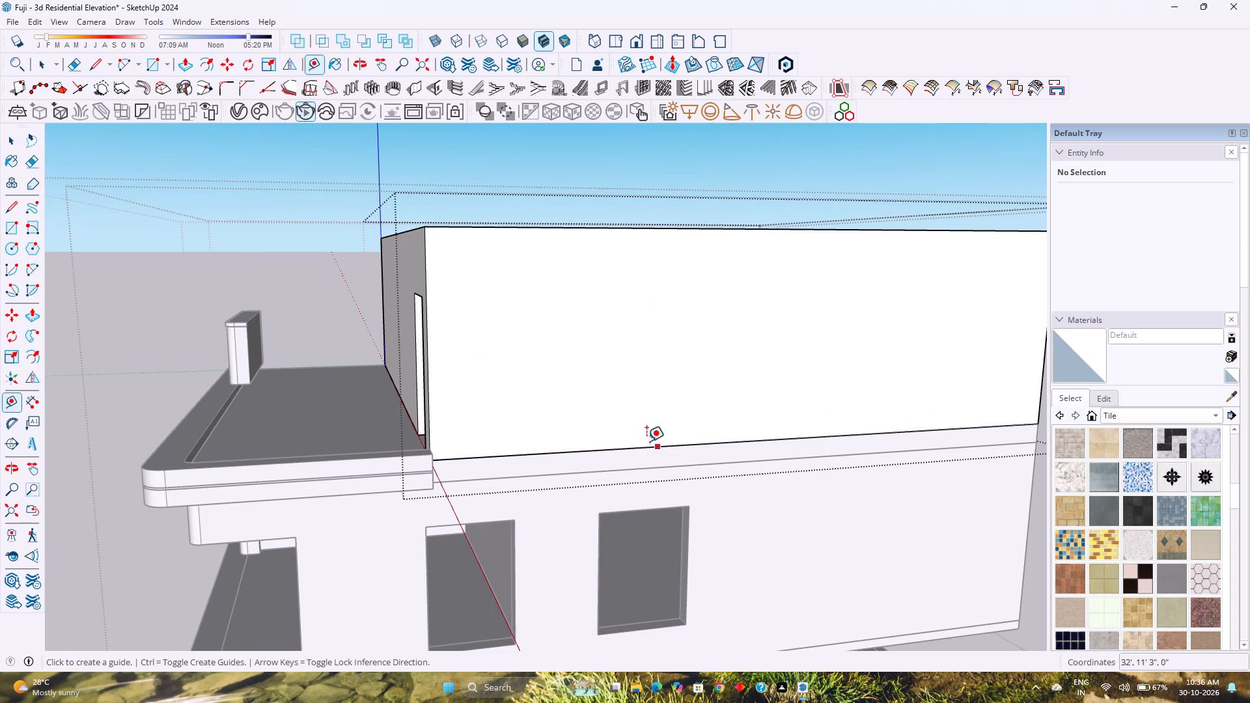
left_click(647, 446)
type("2'")
key("Return")
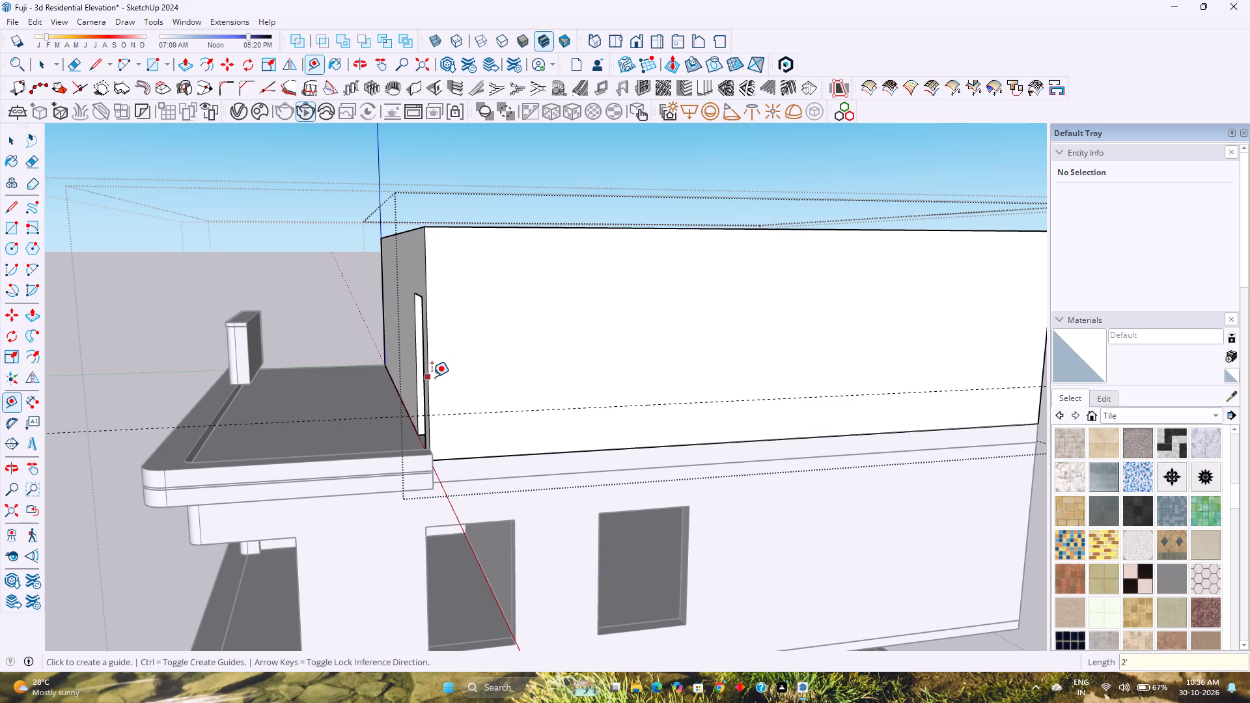
Place a vertical guide 1' from the upper side wall's front edge and another 4' beyond it for the first window.
left_click(432, 377)
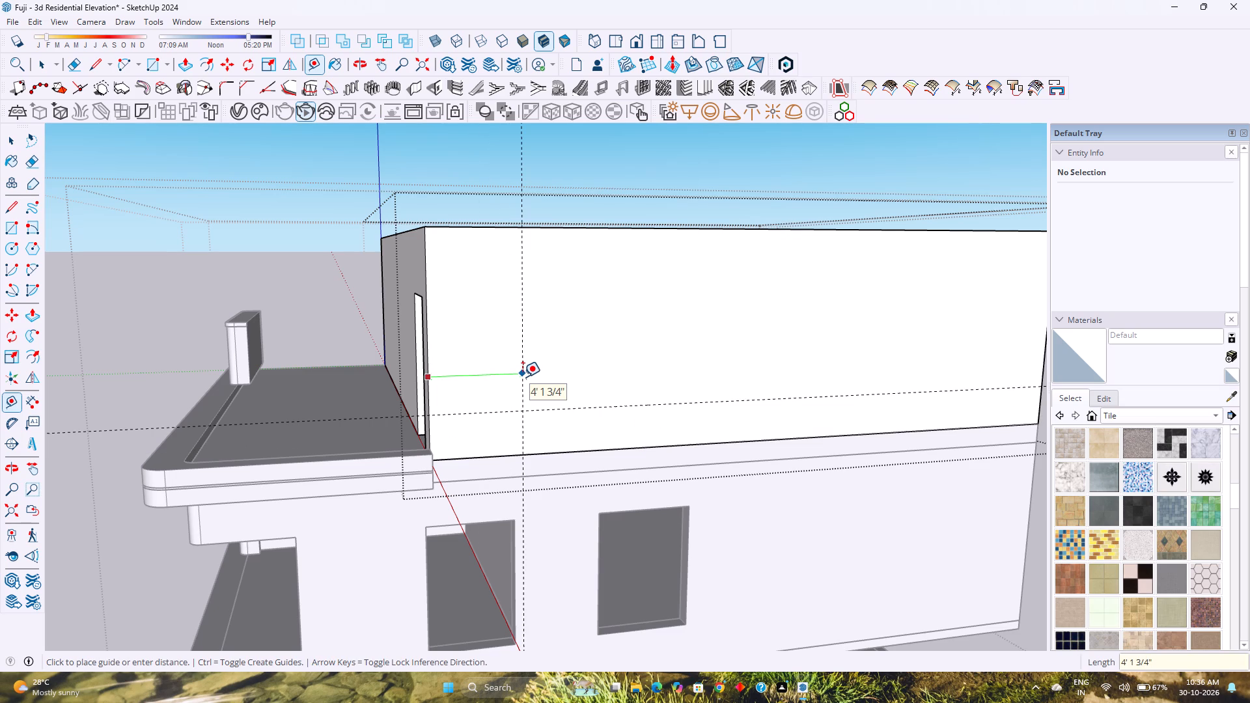
type("1'")
key("Return")
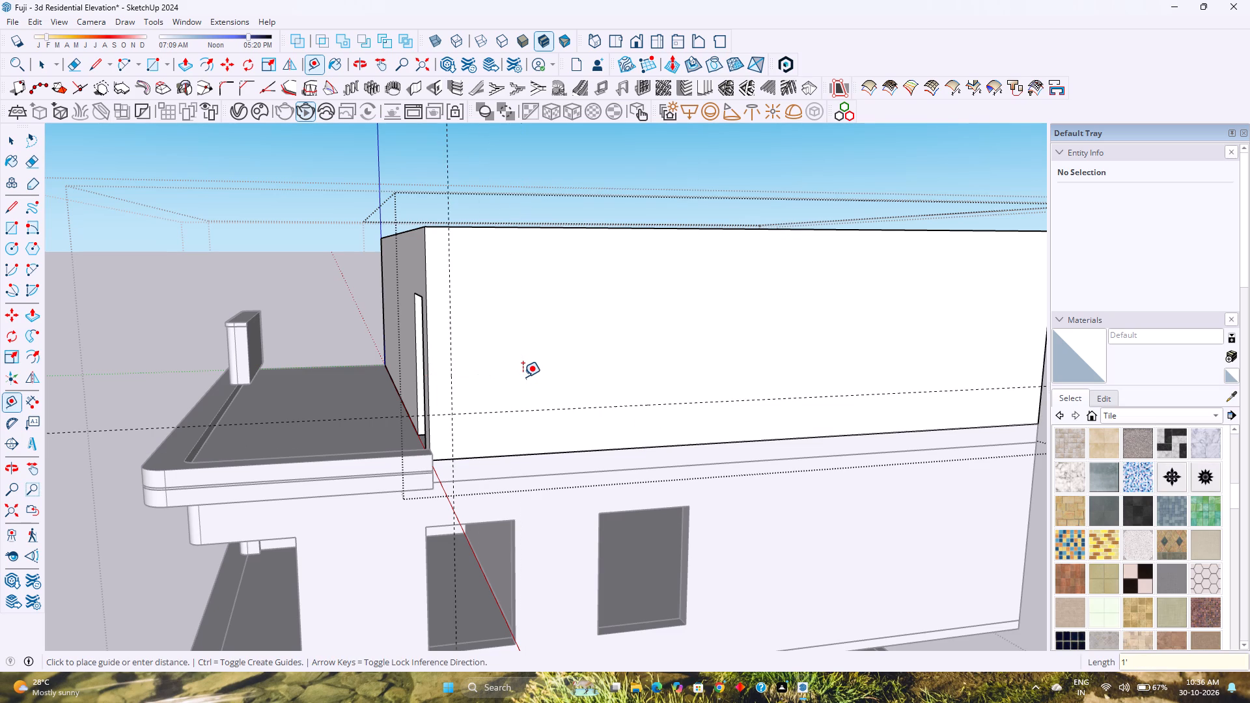
left_click(452, 378)
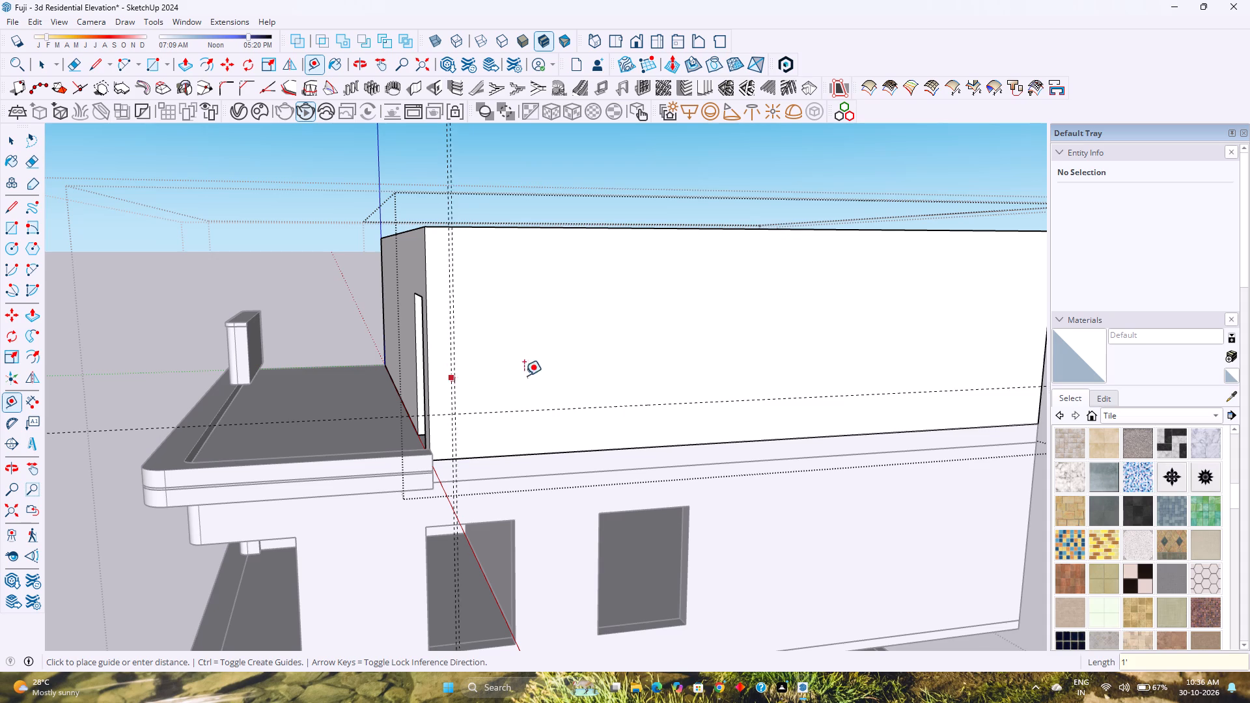
key("4")
key("apostrophe")
key("Return")
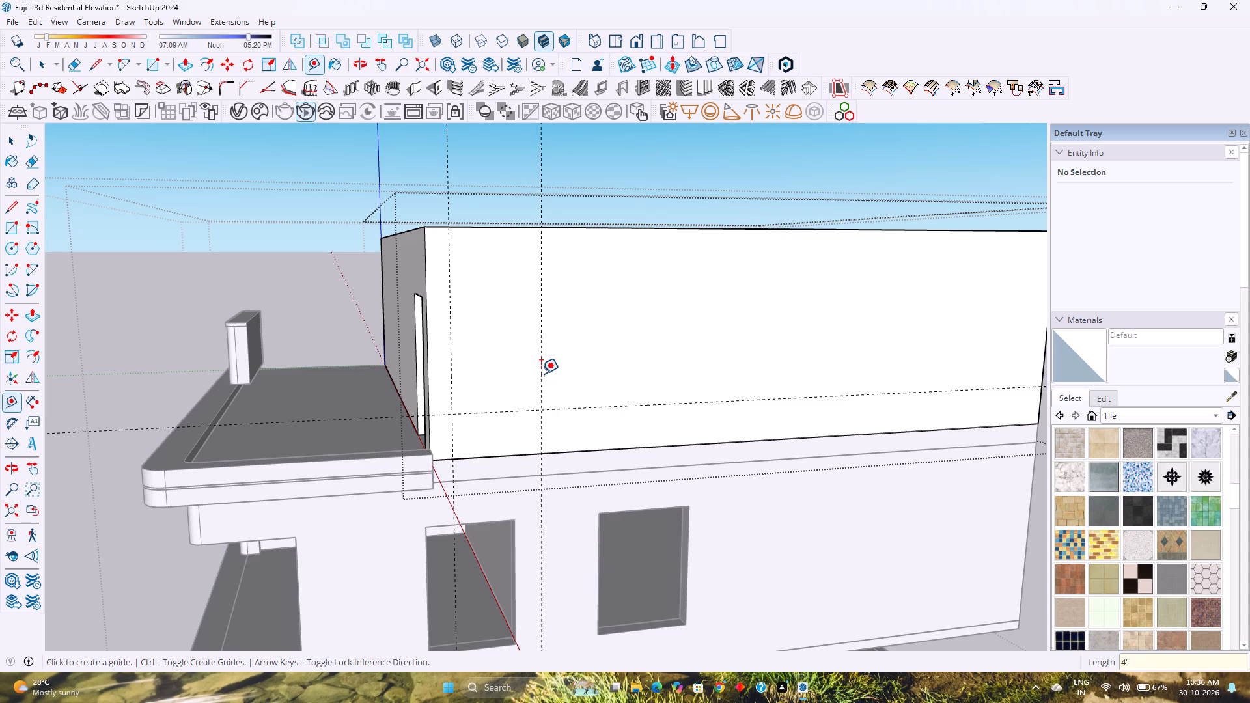
Offset a vertical guide 3' past the first window's far guide and another 4'6" beyond it for the second upper window.
left_click(543, 367)
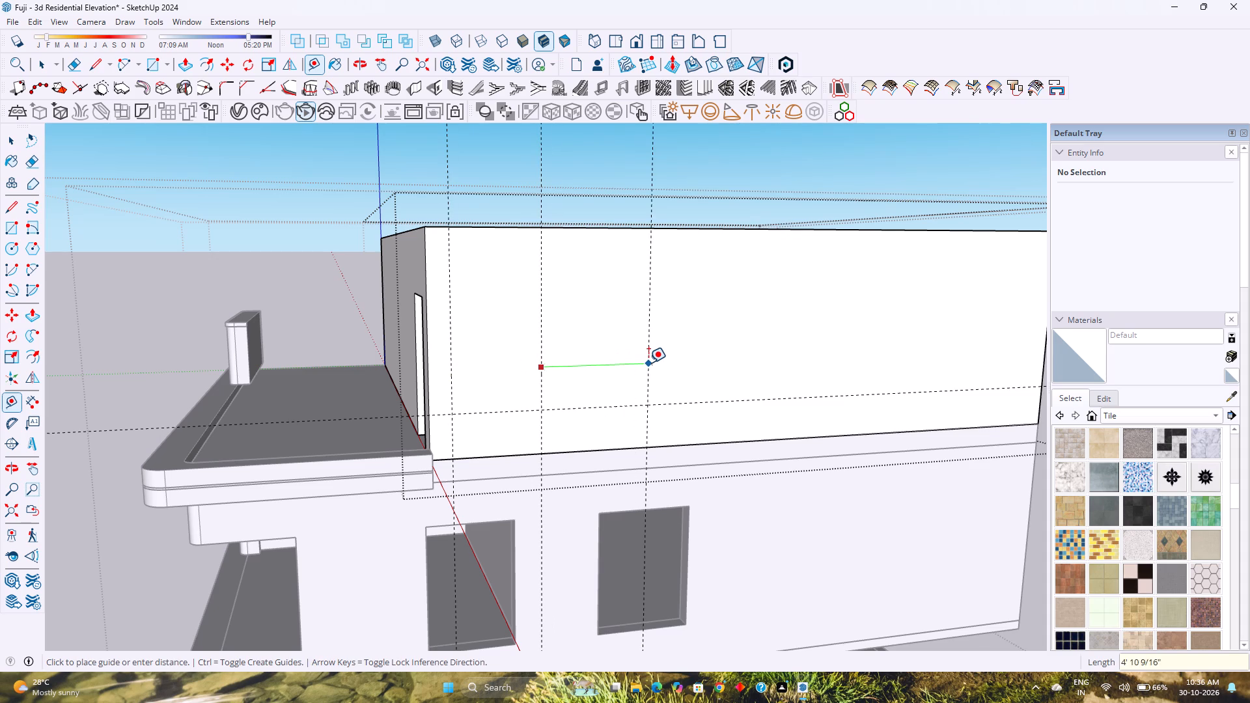
key("3")
key("apostrophe")
key("Return")
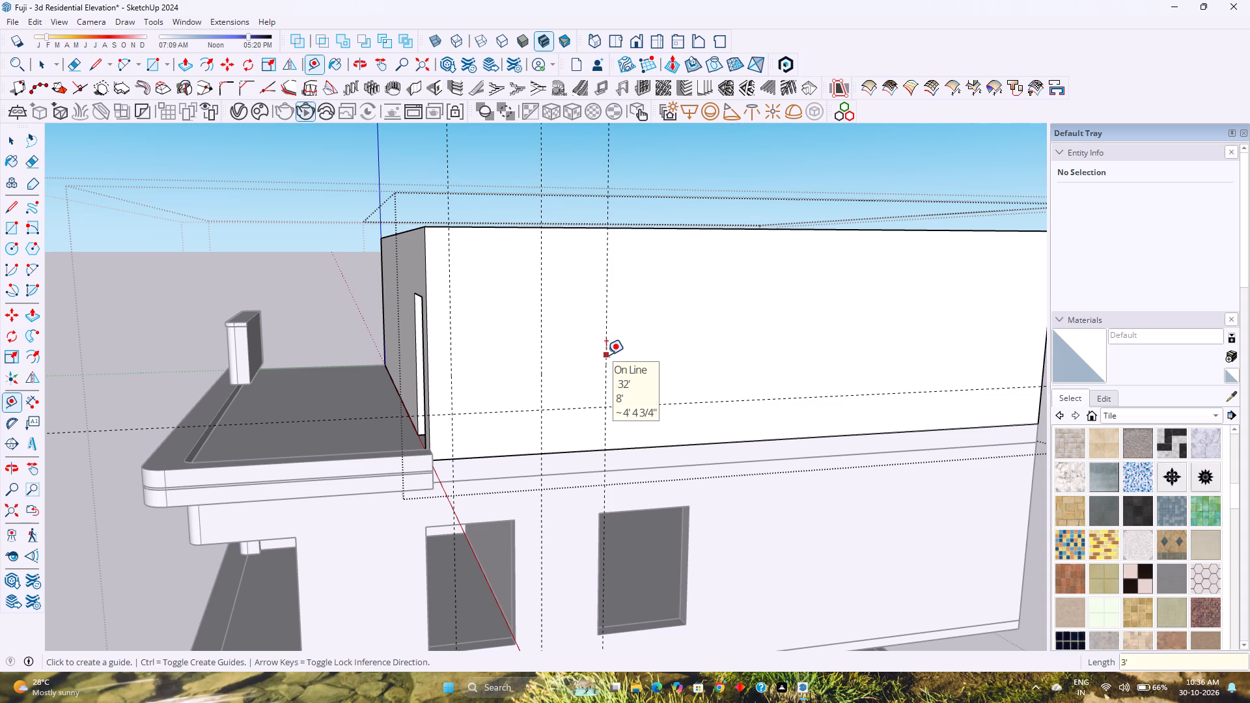
left_click(606, 355)
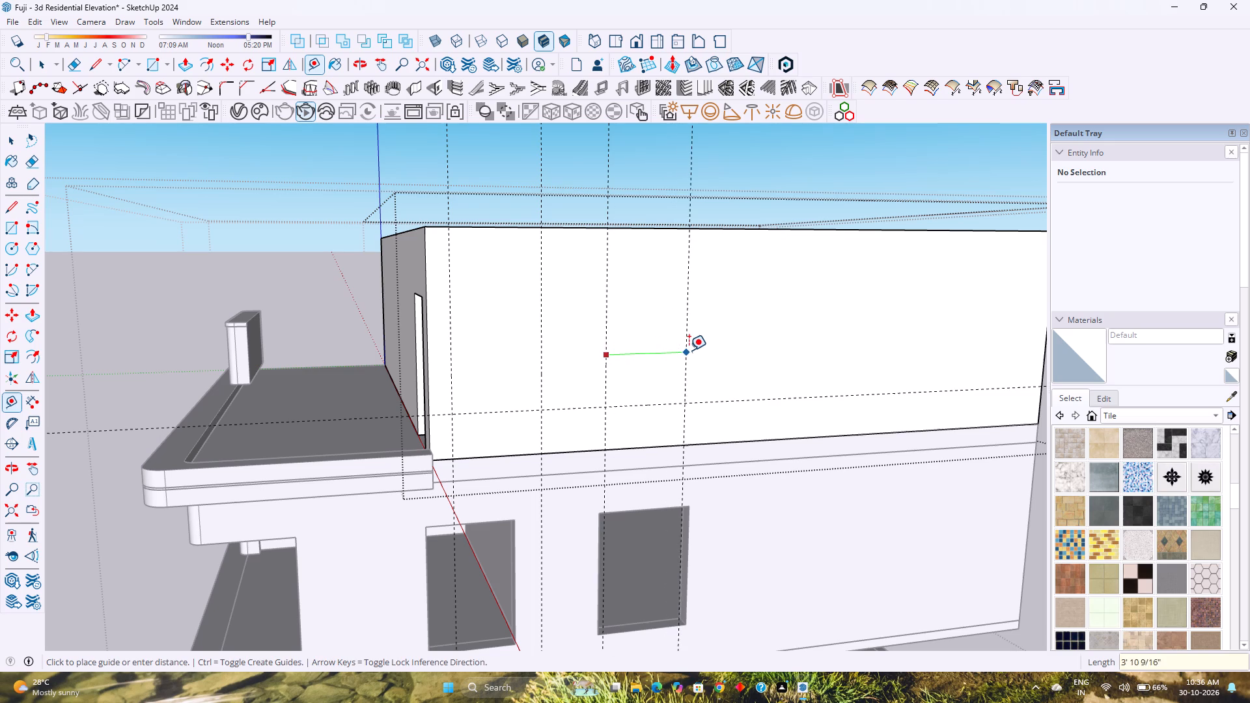
key("4")
key("apostrophe")
key("6")
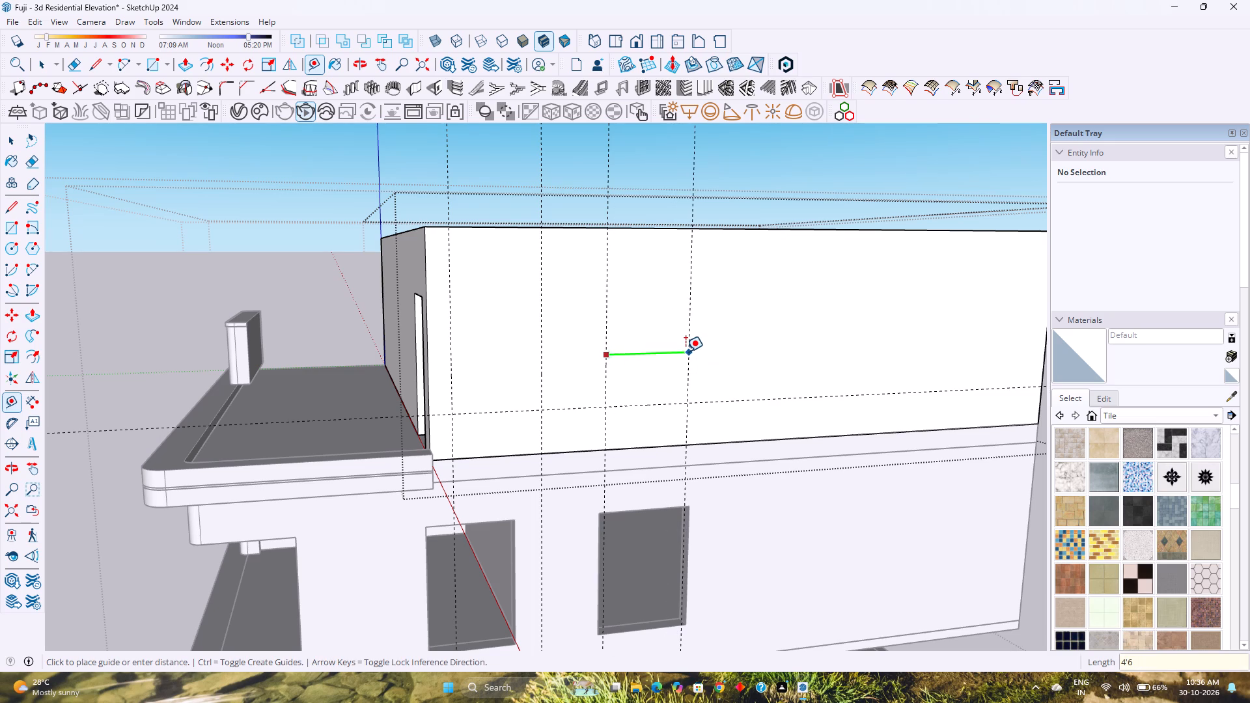
key("shift+quotedbl")
key("Return")
Place a horizontal guide 5' above the sill guide, level with the top of the front door opening.
left_click(661, 404)
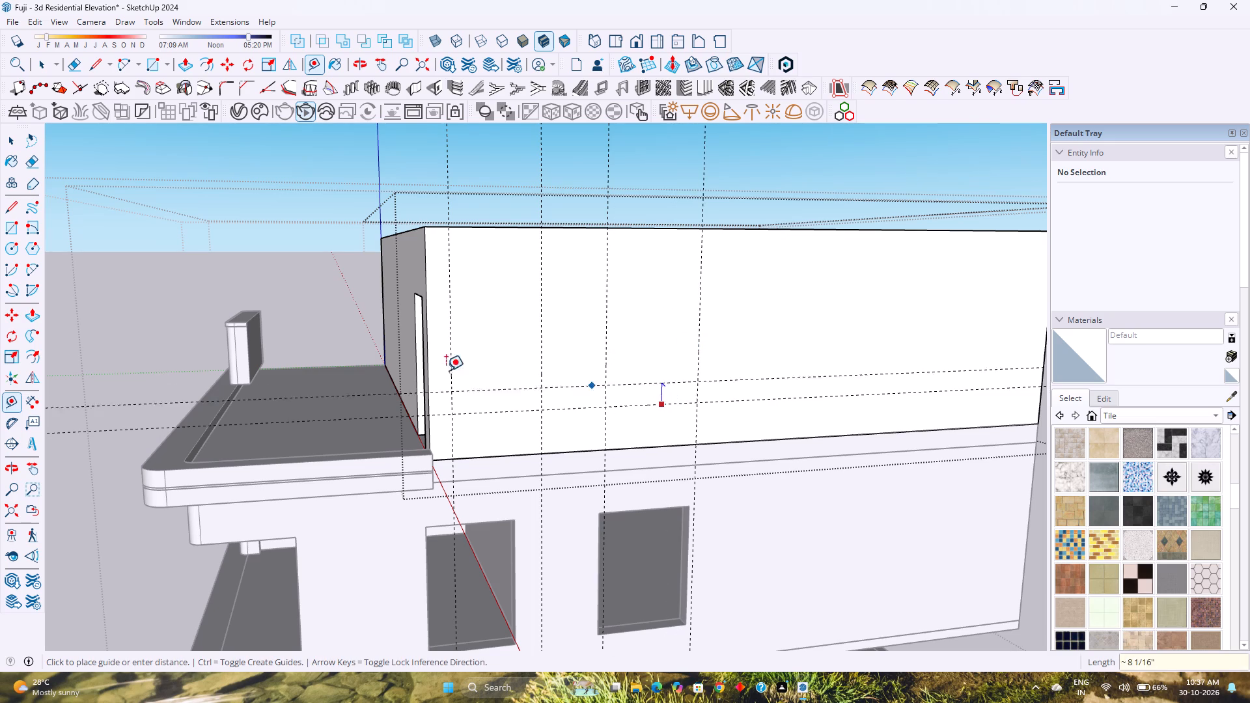
key("Up")
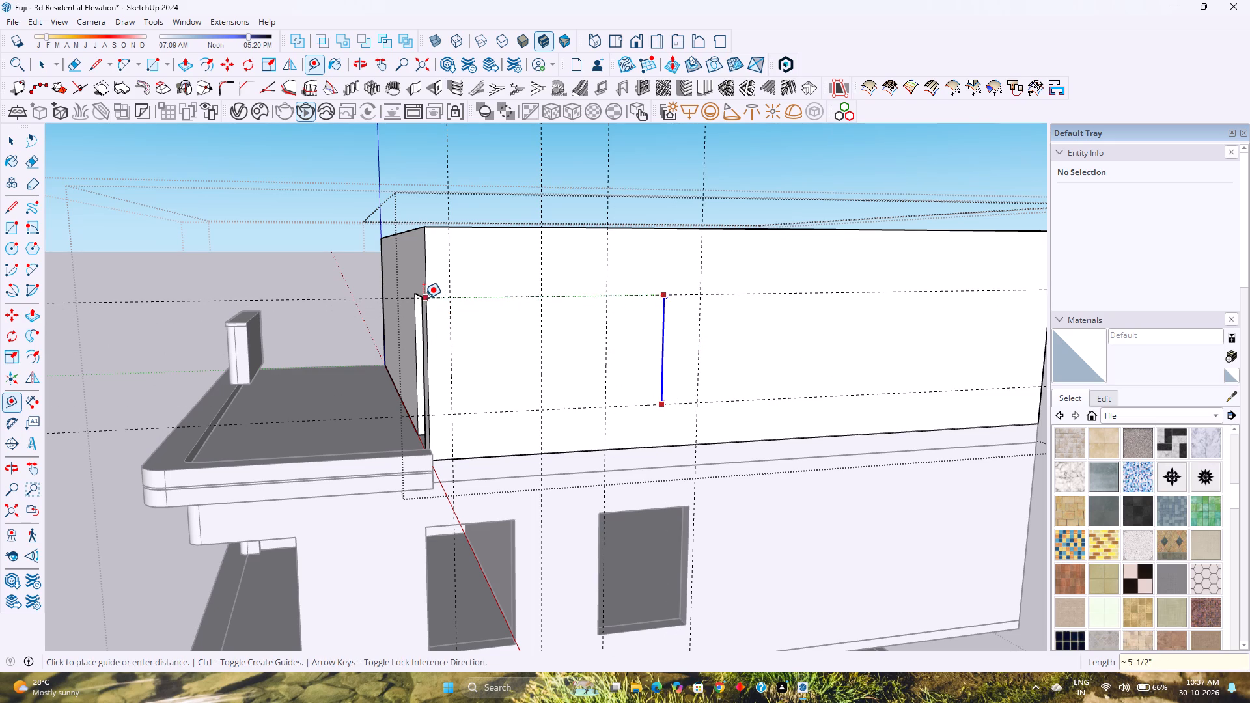
scroll(407, 307, "up", 5)
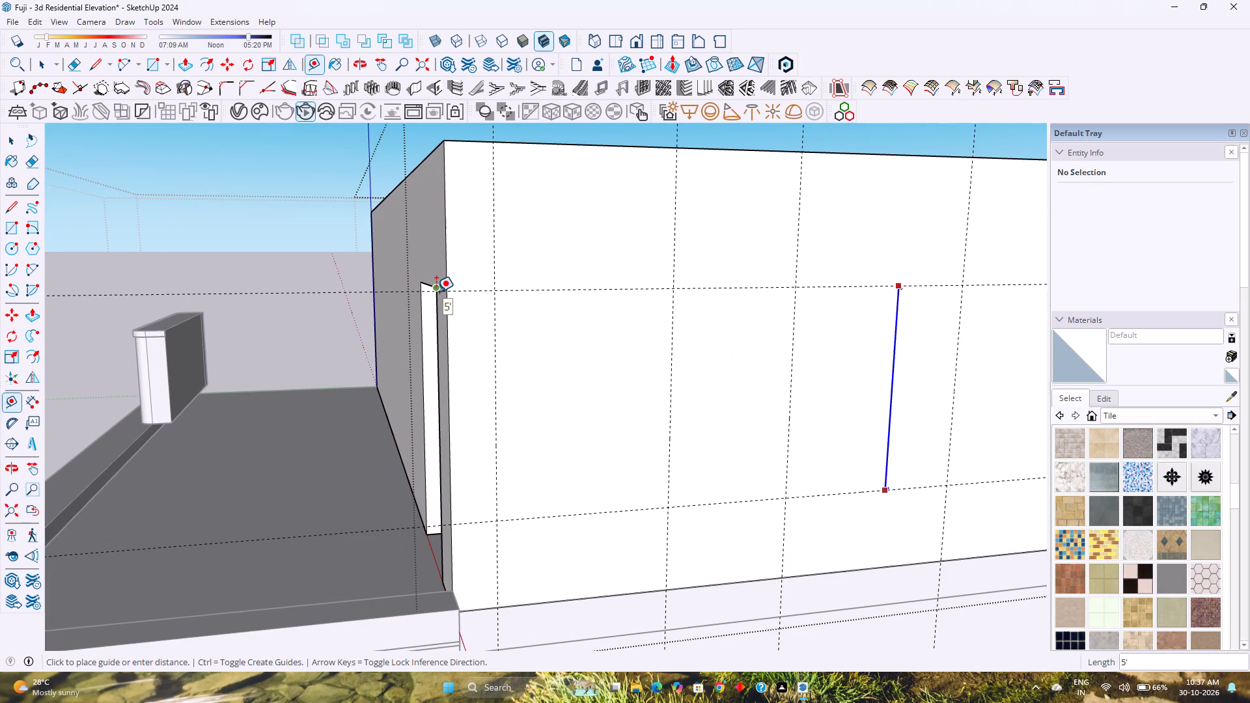
left_click(436, 292)
Place a new sill guide 2' above the terrace slab's edge and delete the earlier, lower sill guide.
key("r")
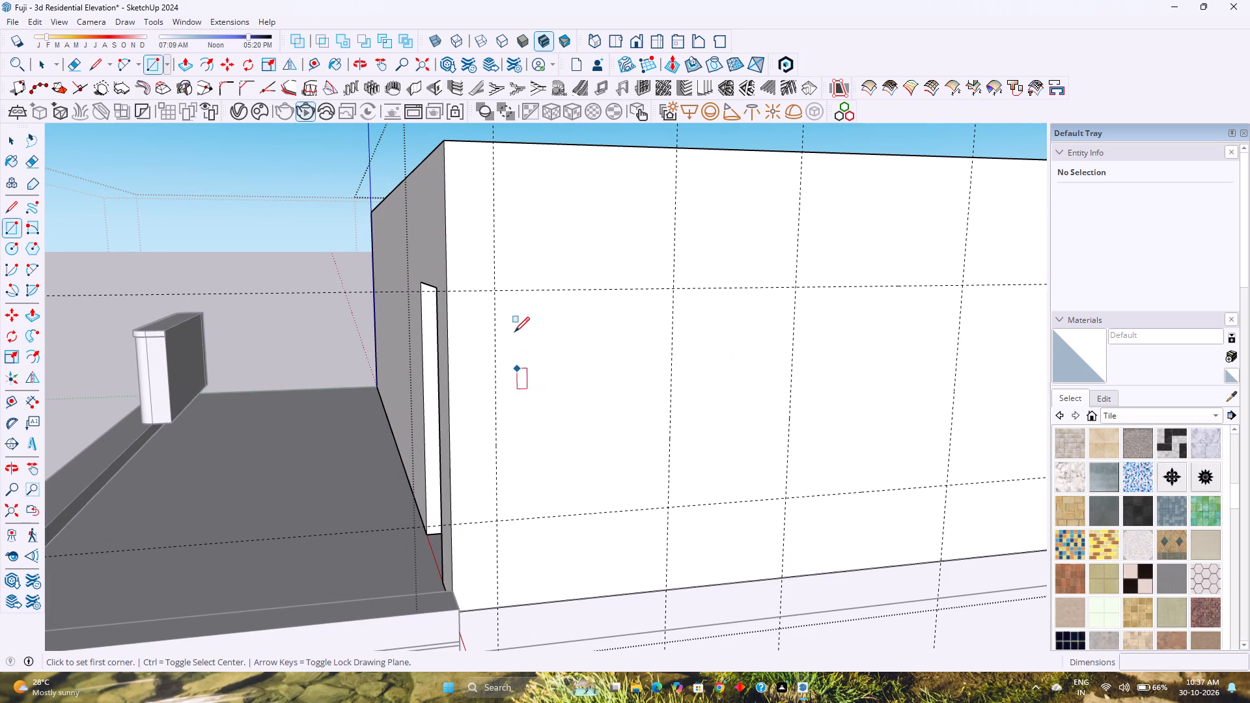
middle_click_drag(564, 406, 524, 385)
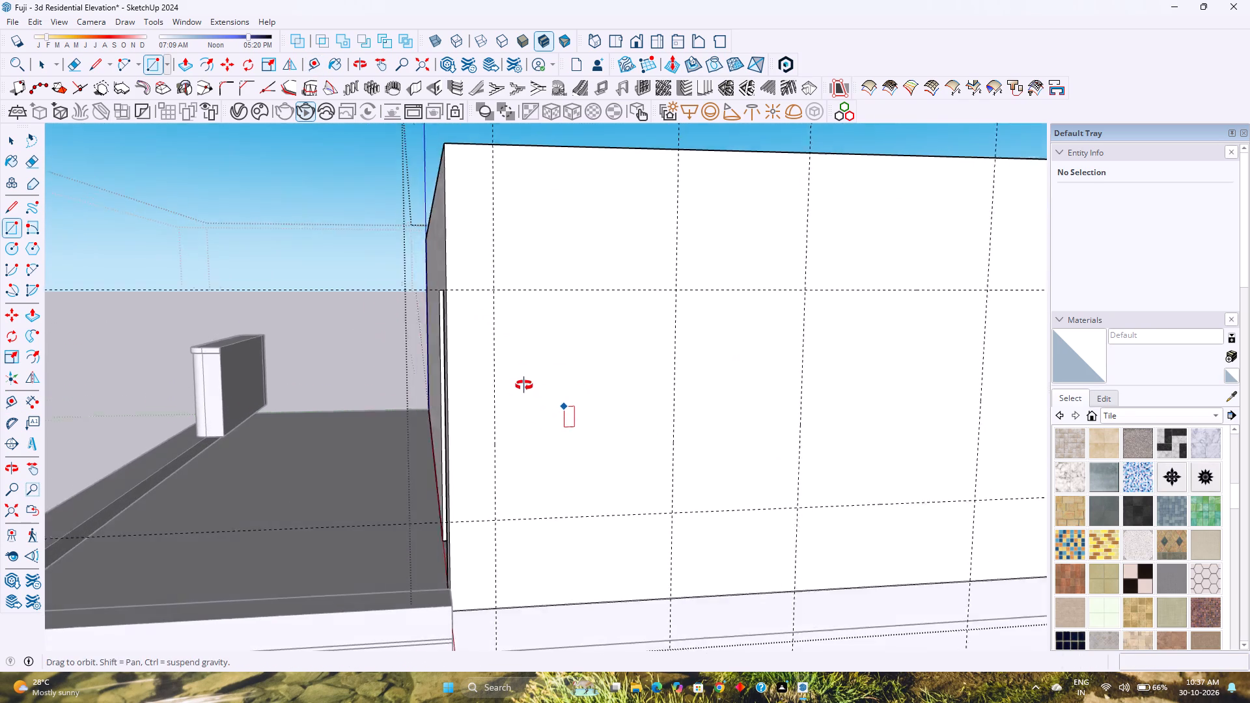
middle_click_drag(524, 385, 522, 384)
middle_click(522, 384)
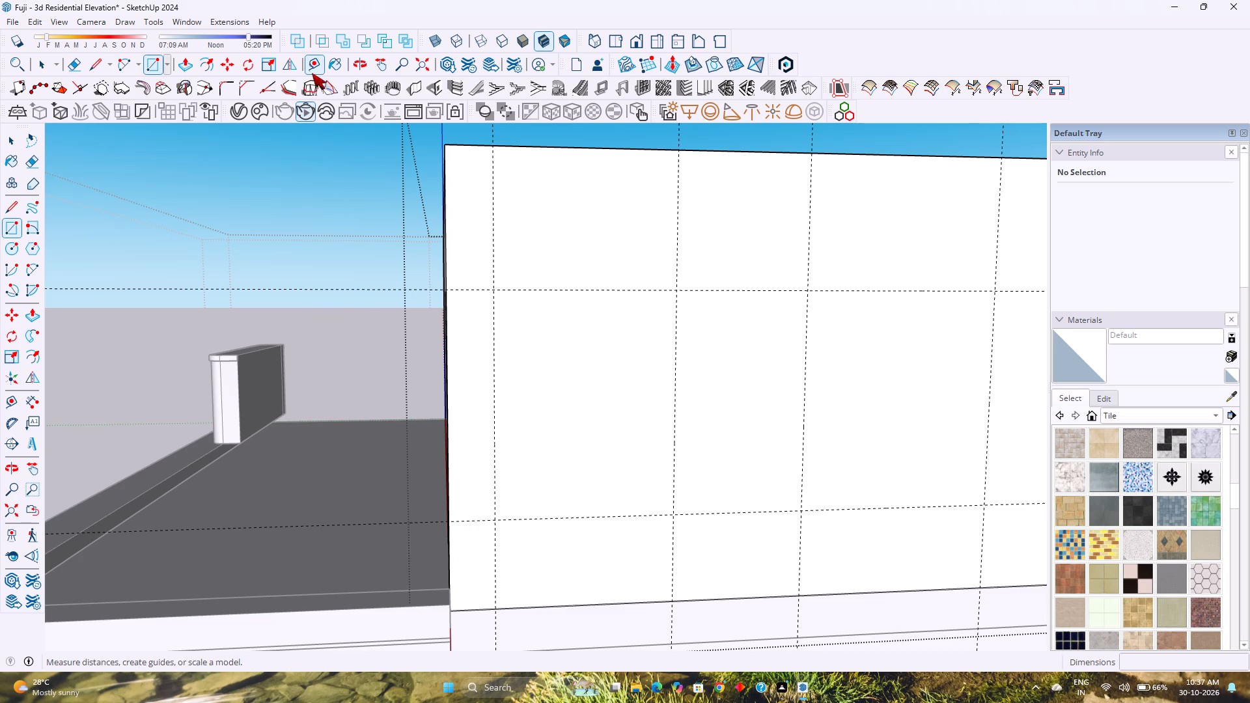
left_click(312, 66)
left_click(436, 590)
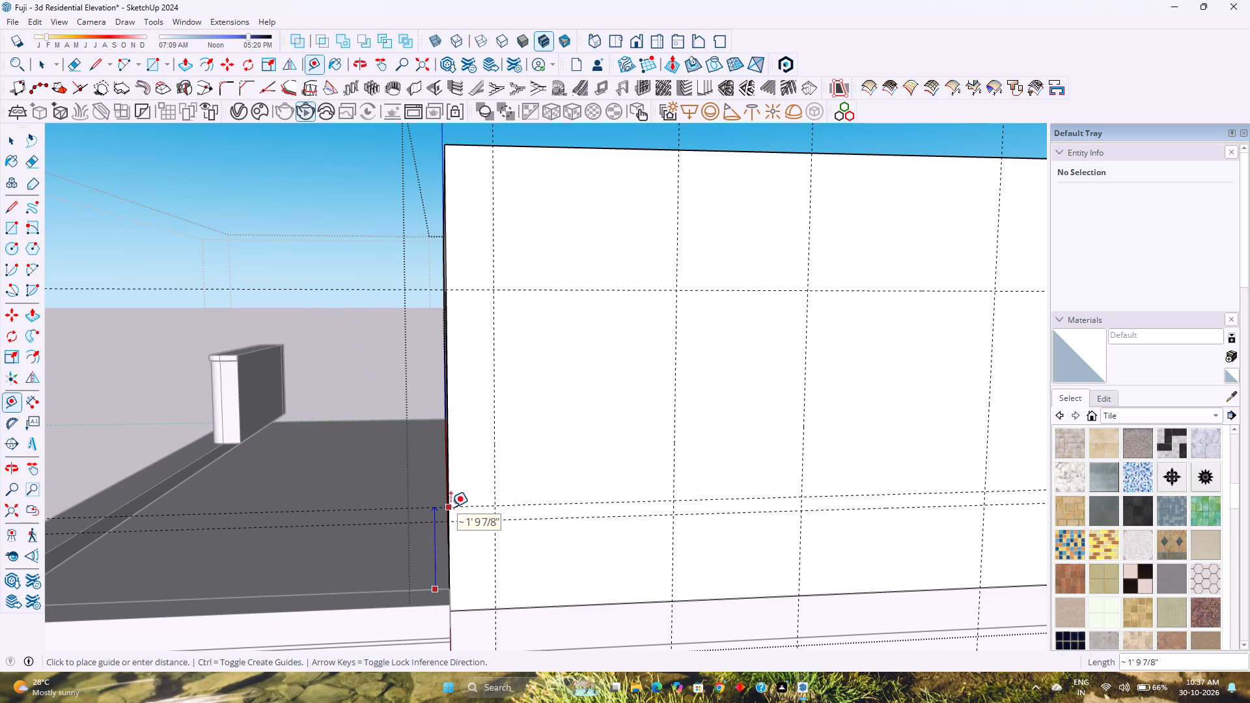
type("2'")
key("Return")
key("space")
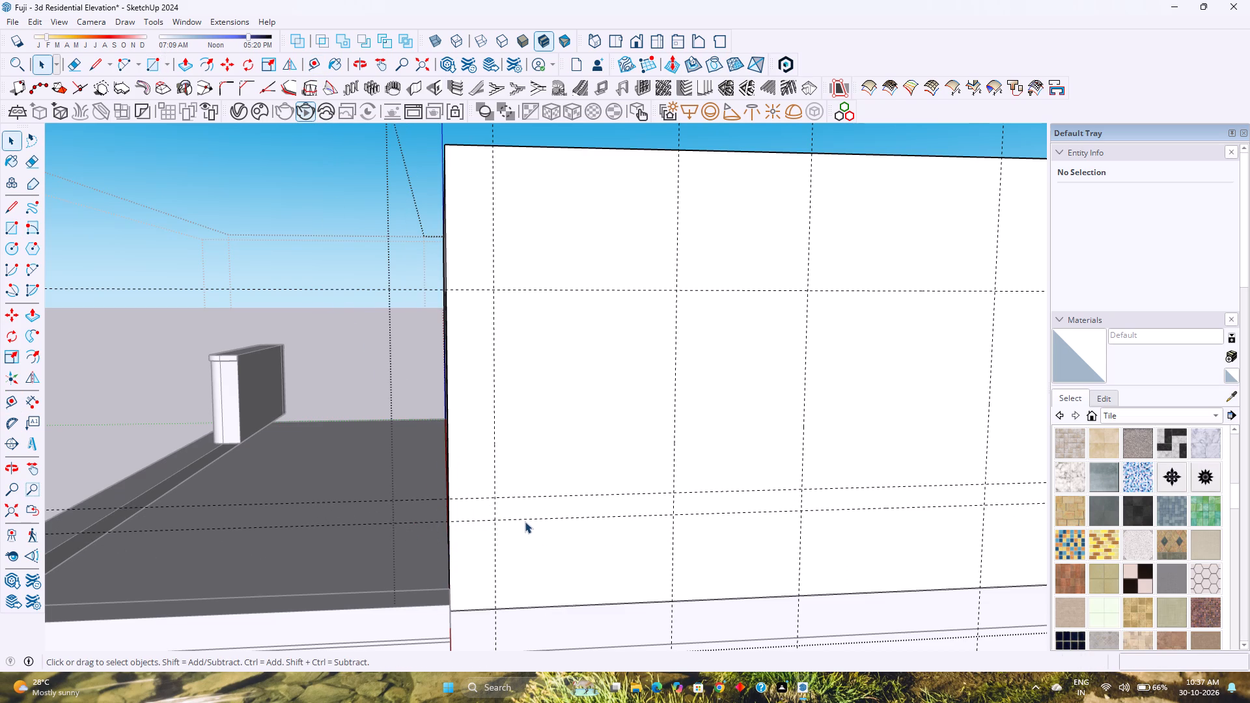
left_click(525, 521)
key("Delete")
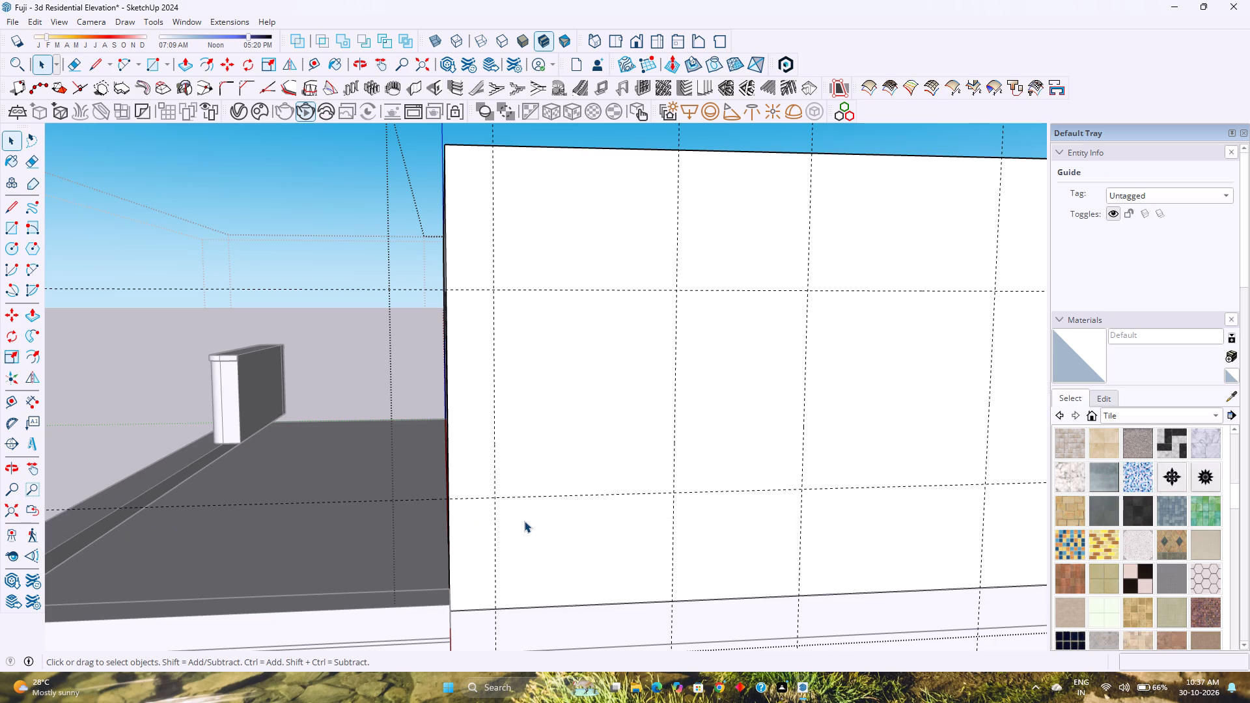
Draw the two upper side-wall window rectangles between the guides, 4' by 4'6" and 4'6" by 4'6".
key("r")
scroll(575, 456, "down", 2)
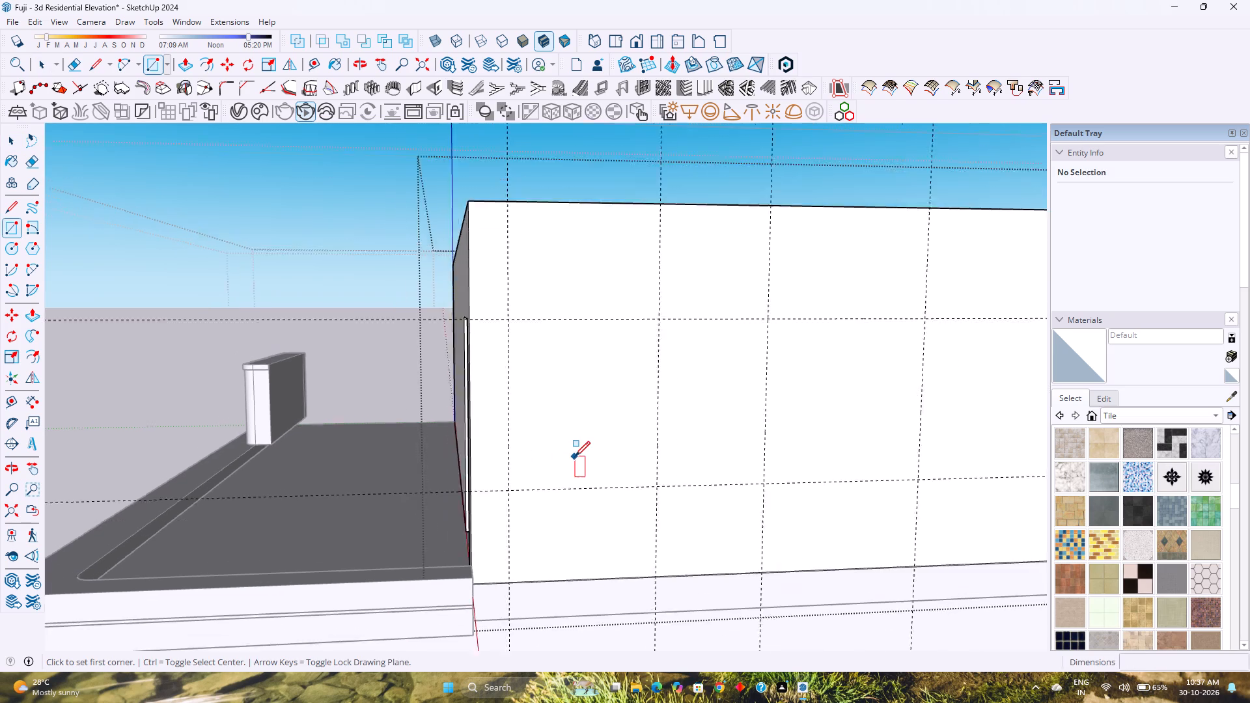
scroll(575, 456, "down", 1)
middle_click_drag(574, 456, 628, 482)
scroll(628, 482, "down", 3)
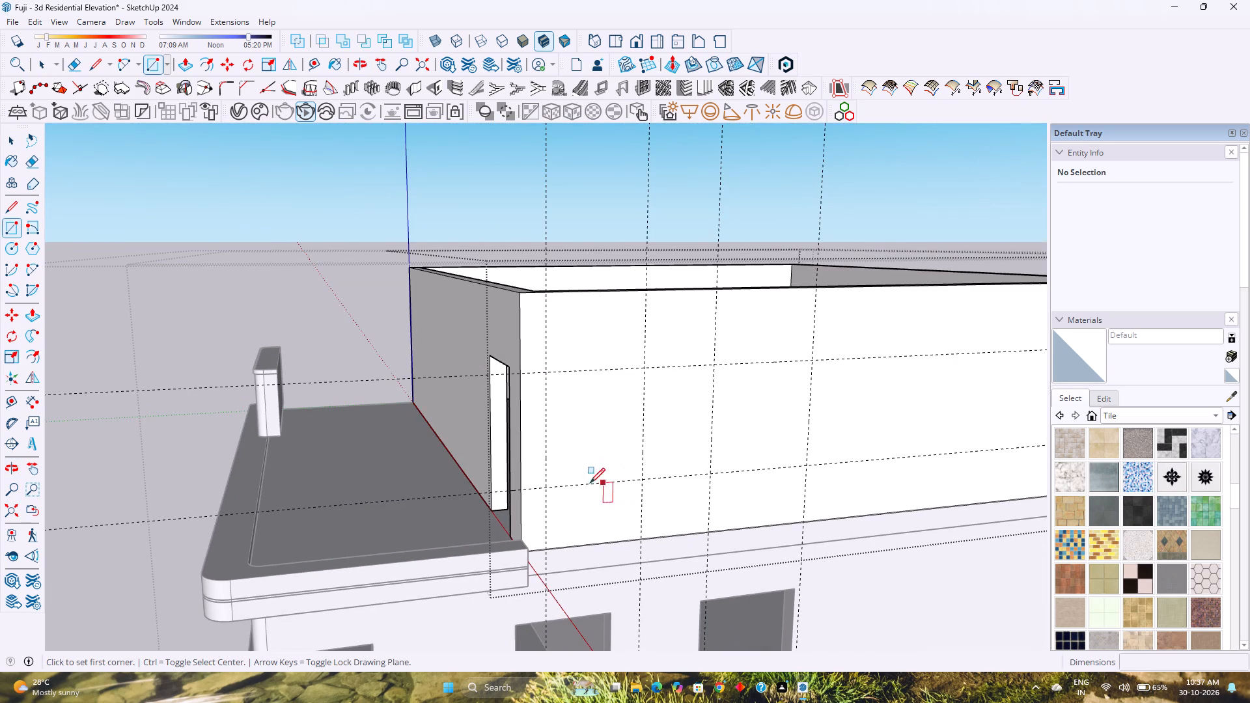
left_click(548, 373)
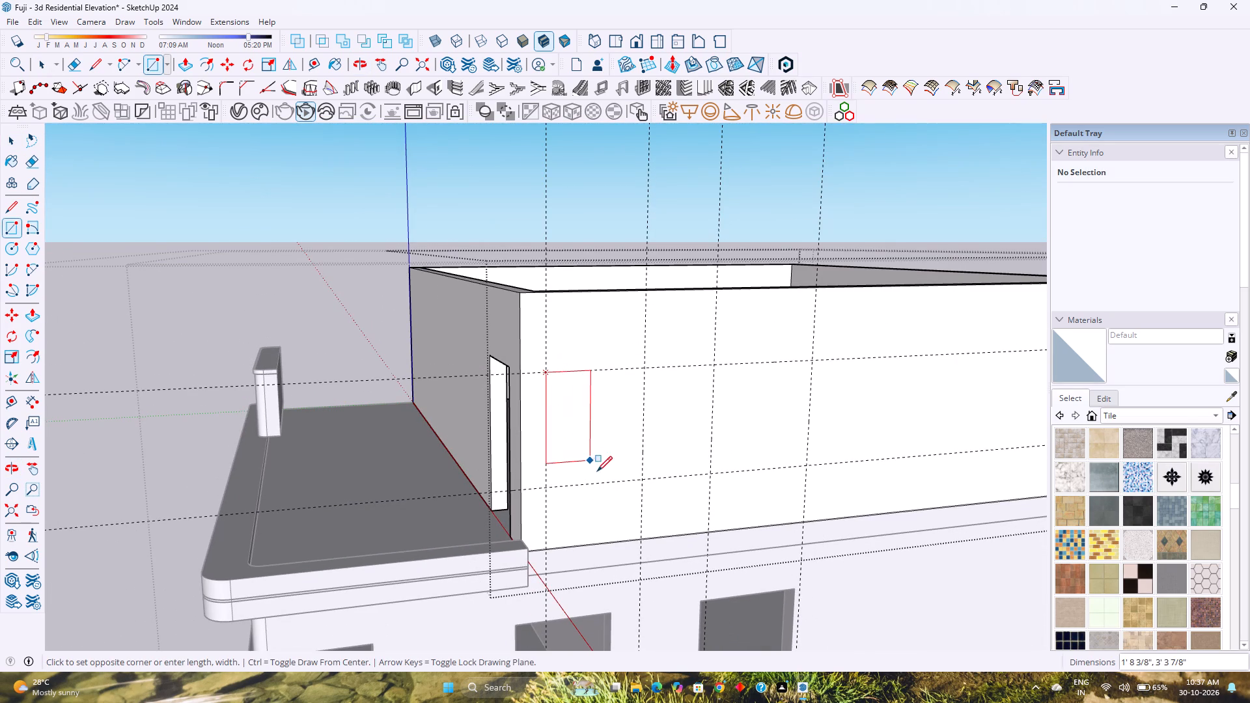
left_click(642, 479)
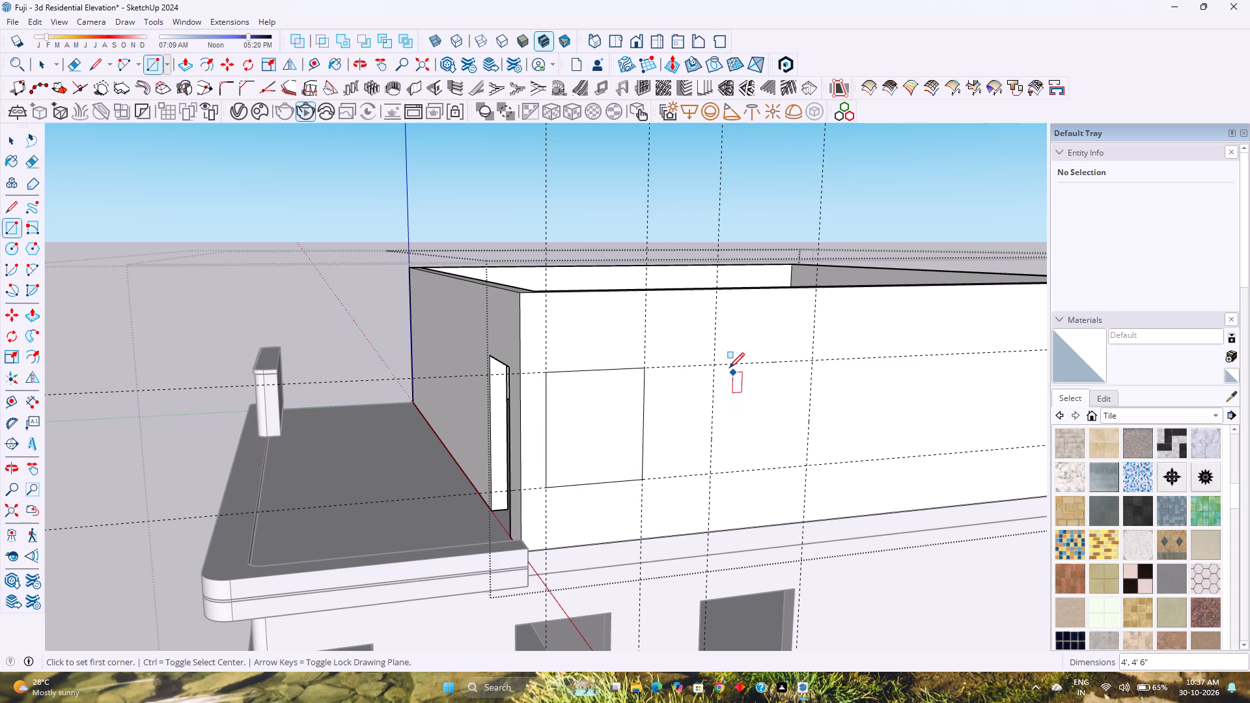
left_click(714, 366)
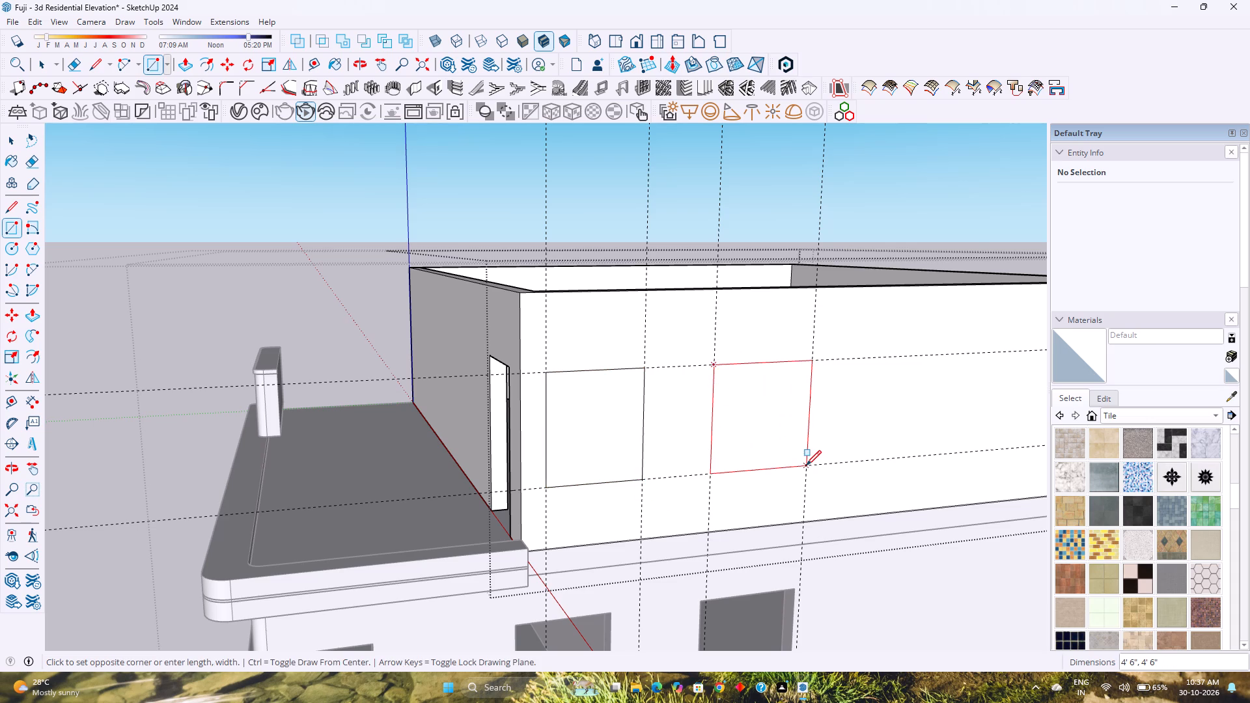
left_click(806, 465)
Push both upper window rectangles through the side wall to cut the openings.
key("p")
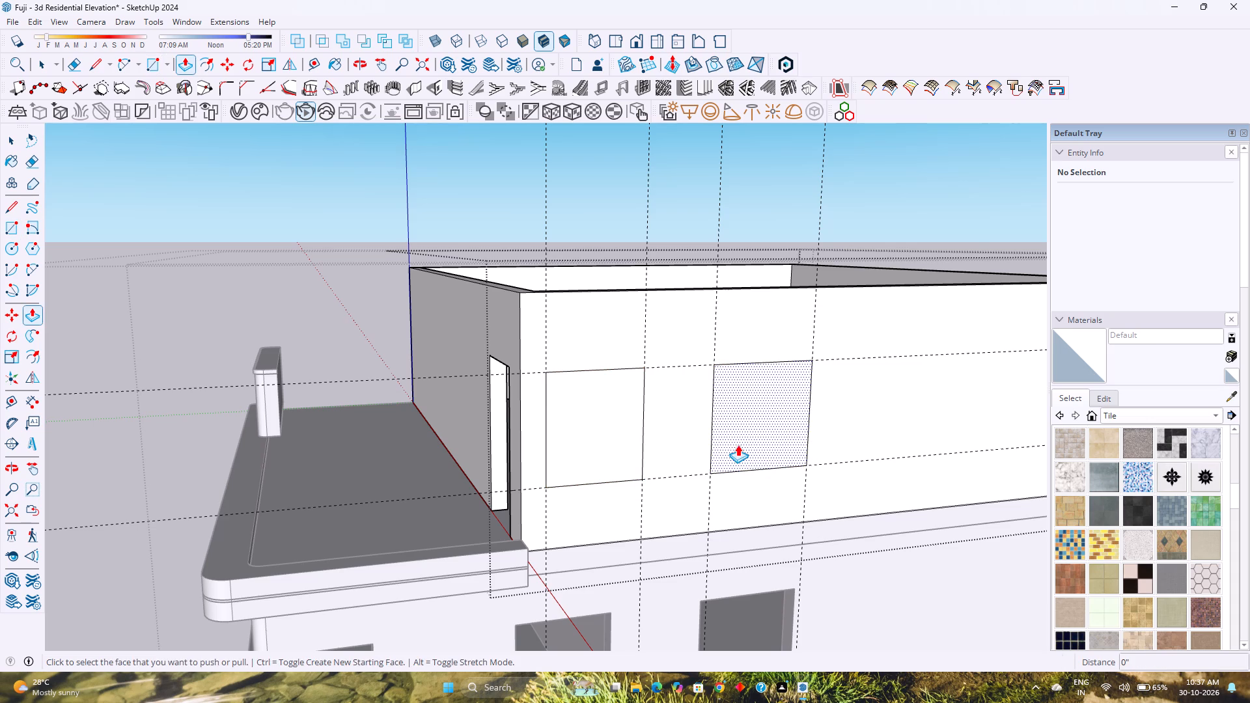
double_click(738, 445)
double_click(588, 450)
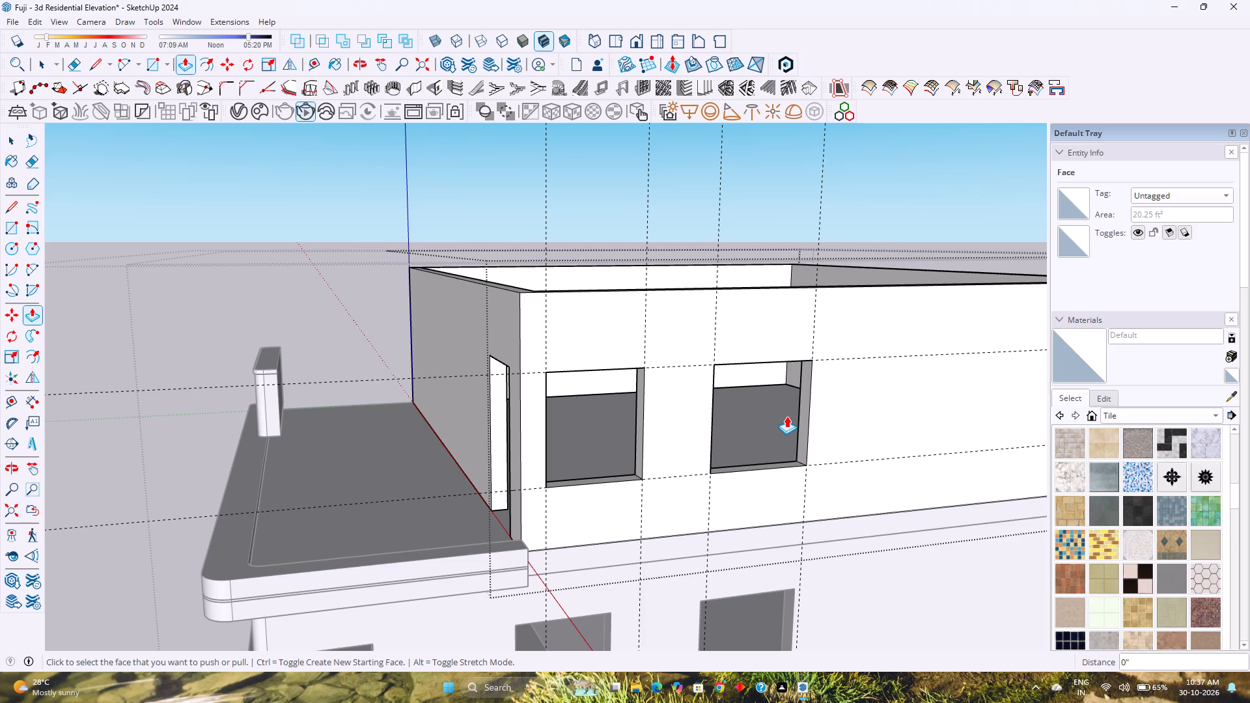
Narrow both upper windows by pushing the second one's far jamb and the first one's front-side jamb 6" inward.
left_click(803, 414)
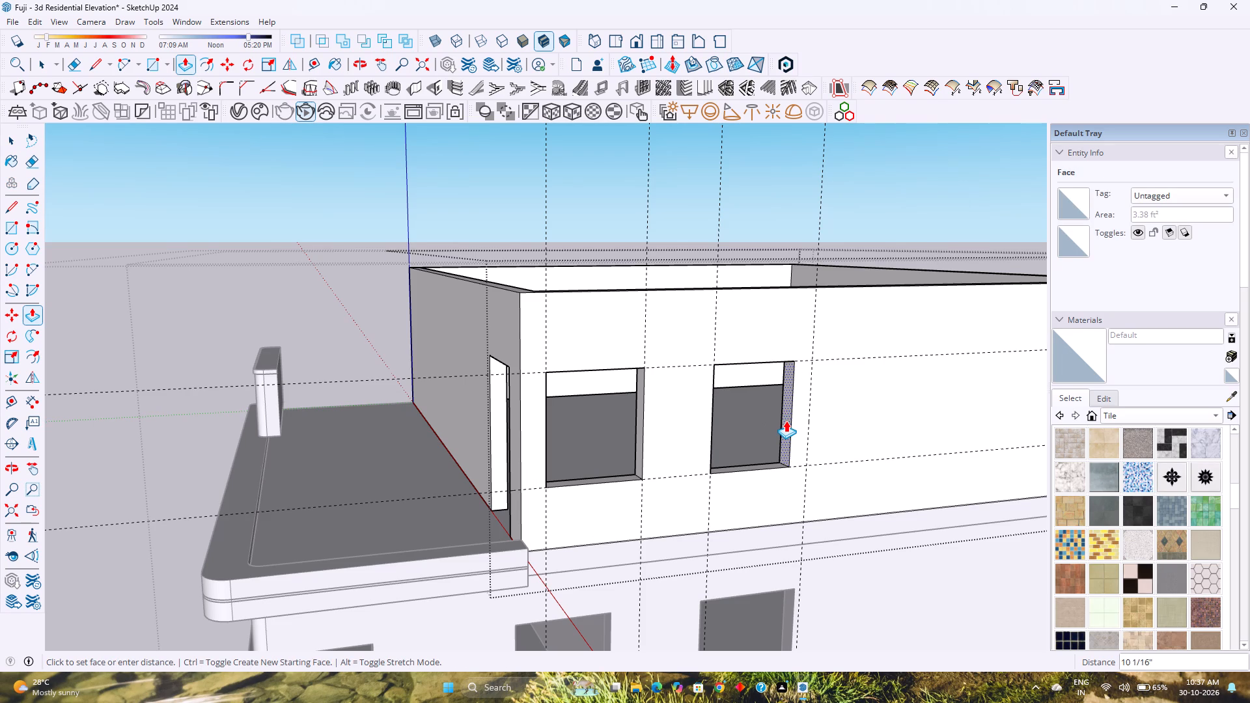
key("1")
key("BackSpace")
key("6")
key("Return")
scroll(641, 443, "up", 1)
middle_click_drag(641, 443, 643, 447)
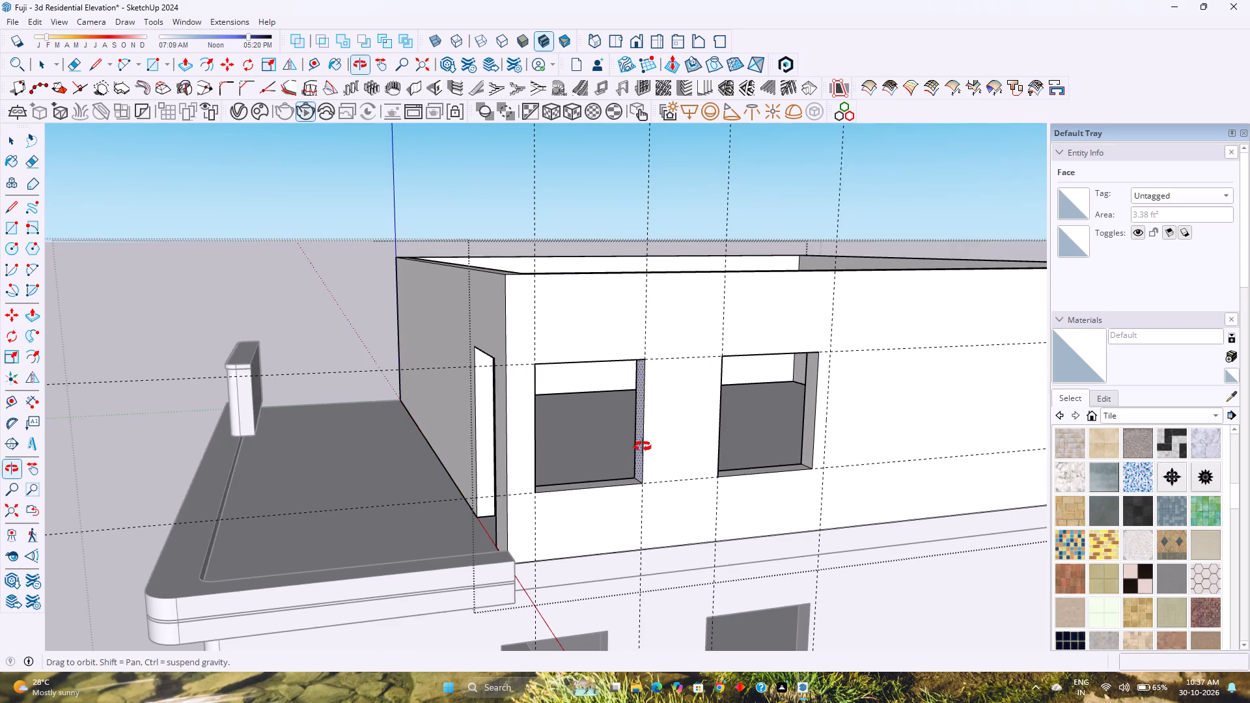
middle_click_drag(643, 447, 507, 493)
left_click(243, 543)
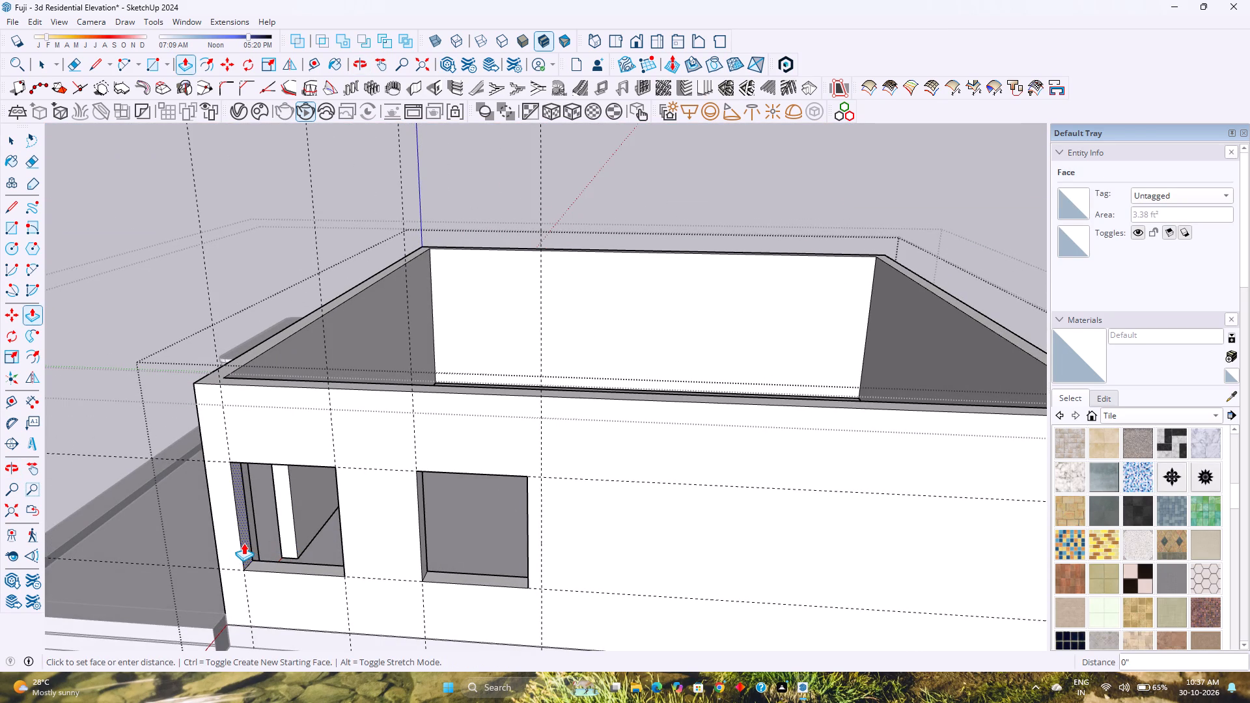
key("6")
key("Return")
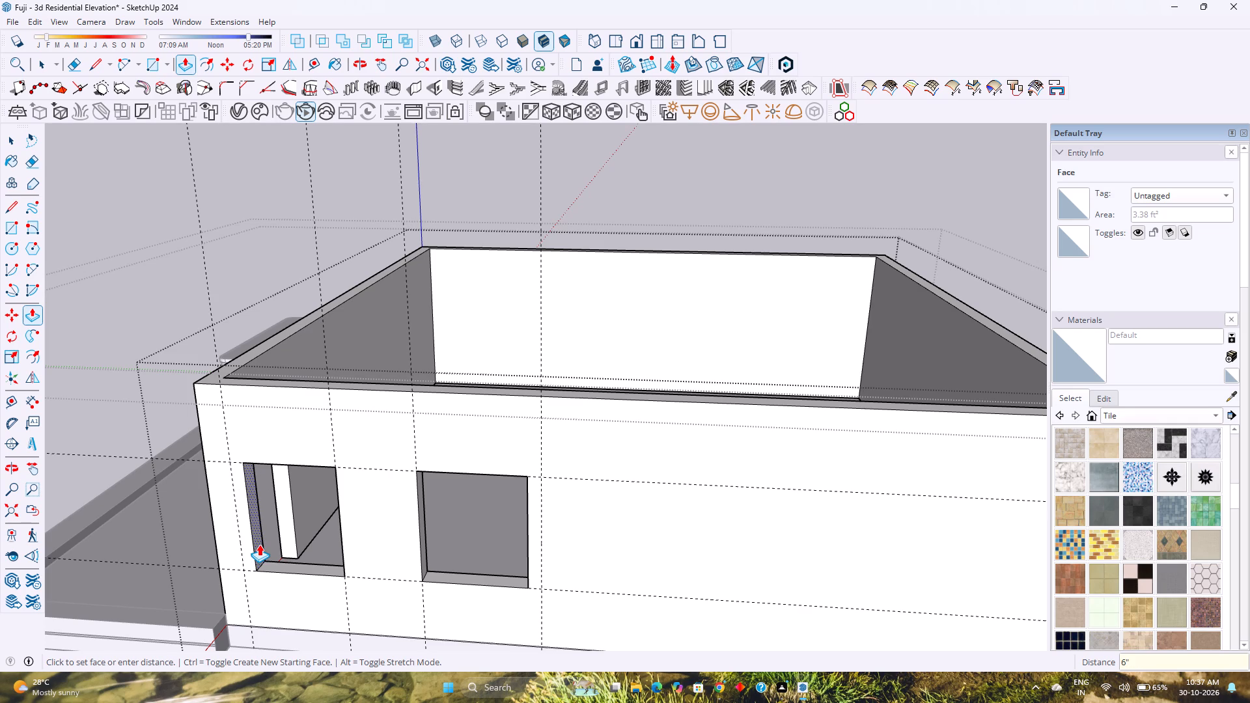
key("space")
Delete all guides in the model and exit the upper-floor wall group.
middle_click_drag(262, 545, 391, 486)
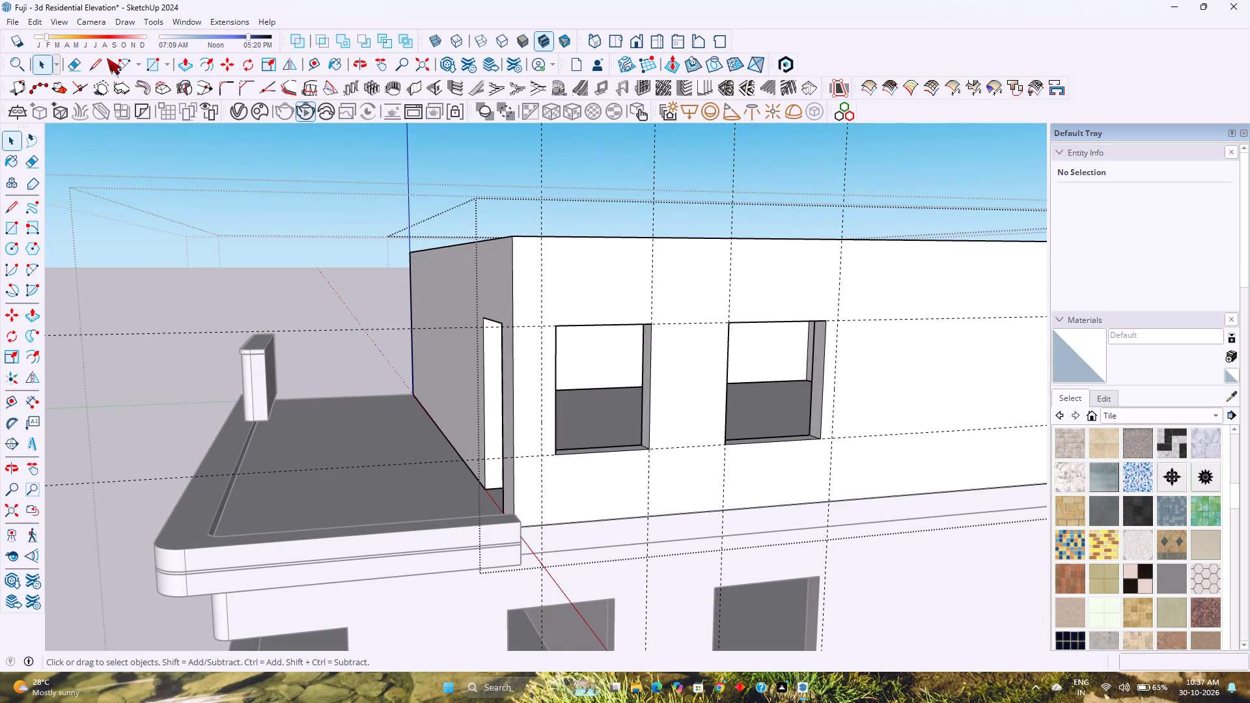
left_click(38, 25)
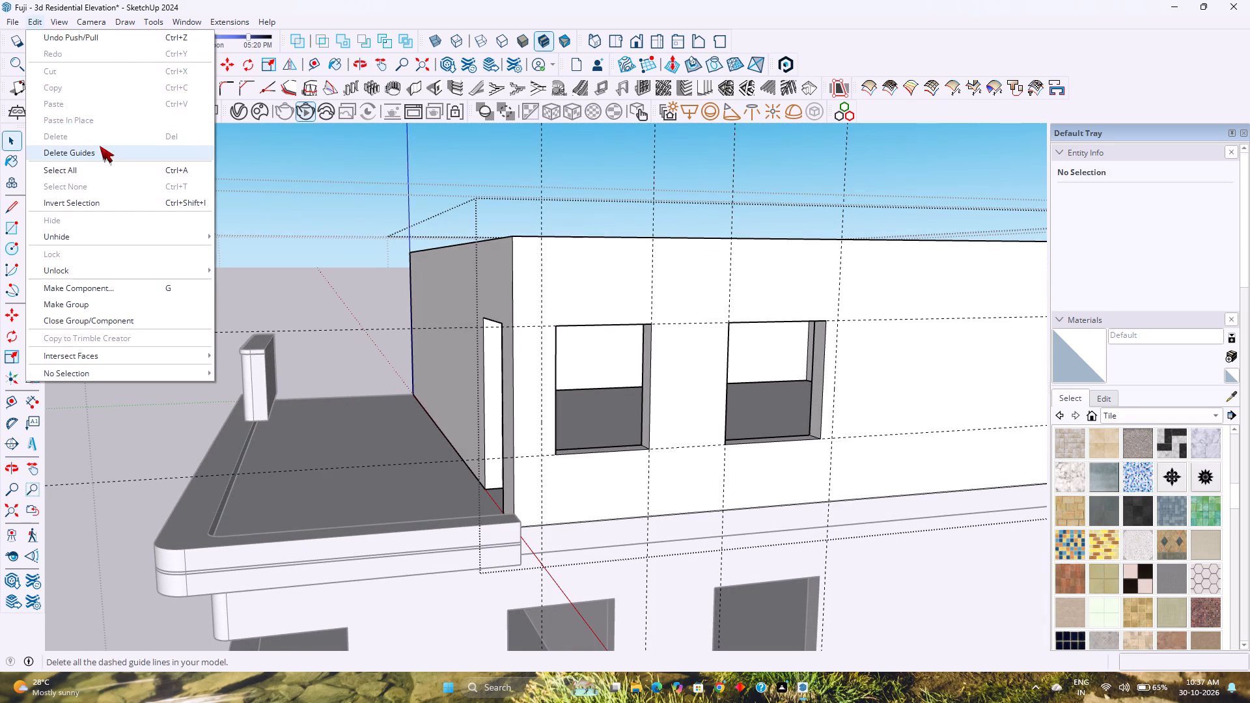
left_click(100, 146)
scroll(522, 428, "down", 2)
middle_click_drag(524, 432, 680, 445)
middle_click(680, 445)
key("Escape")
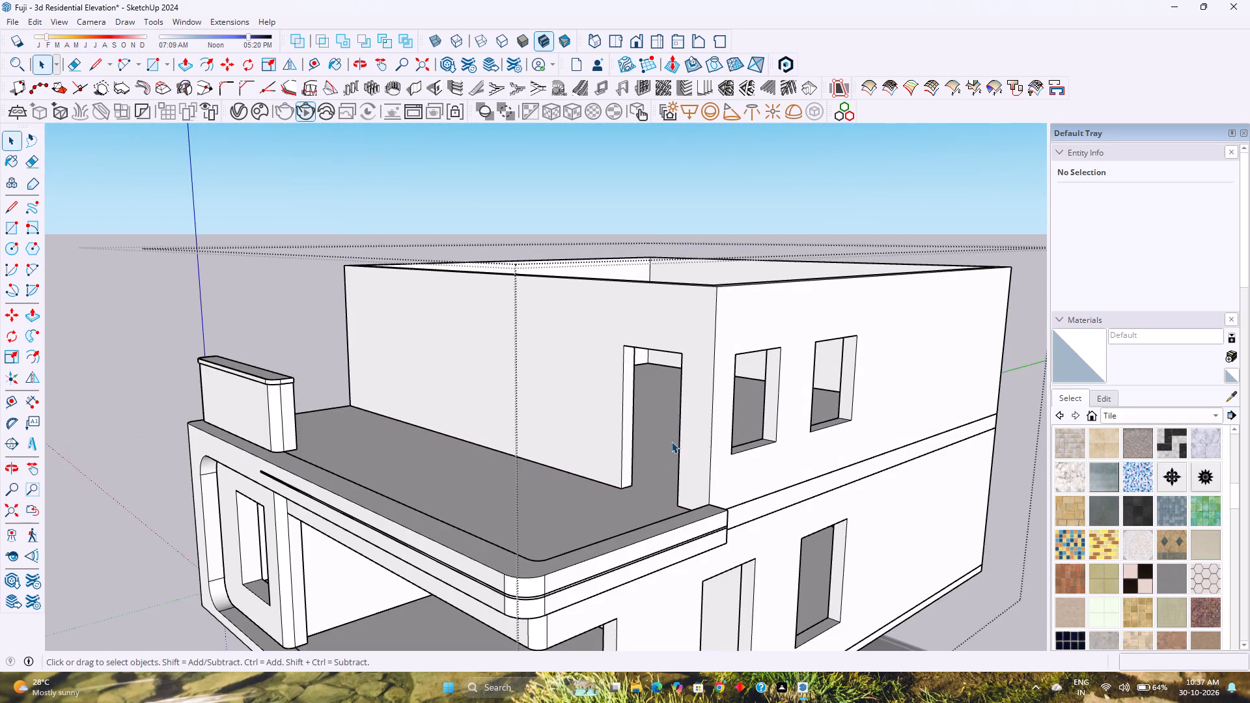
Save the model.
middle_click_drag(664, 456, 678, 389)
key("ctrl+s")
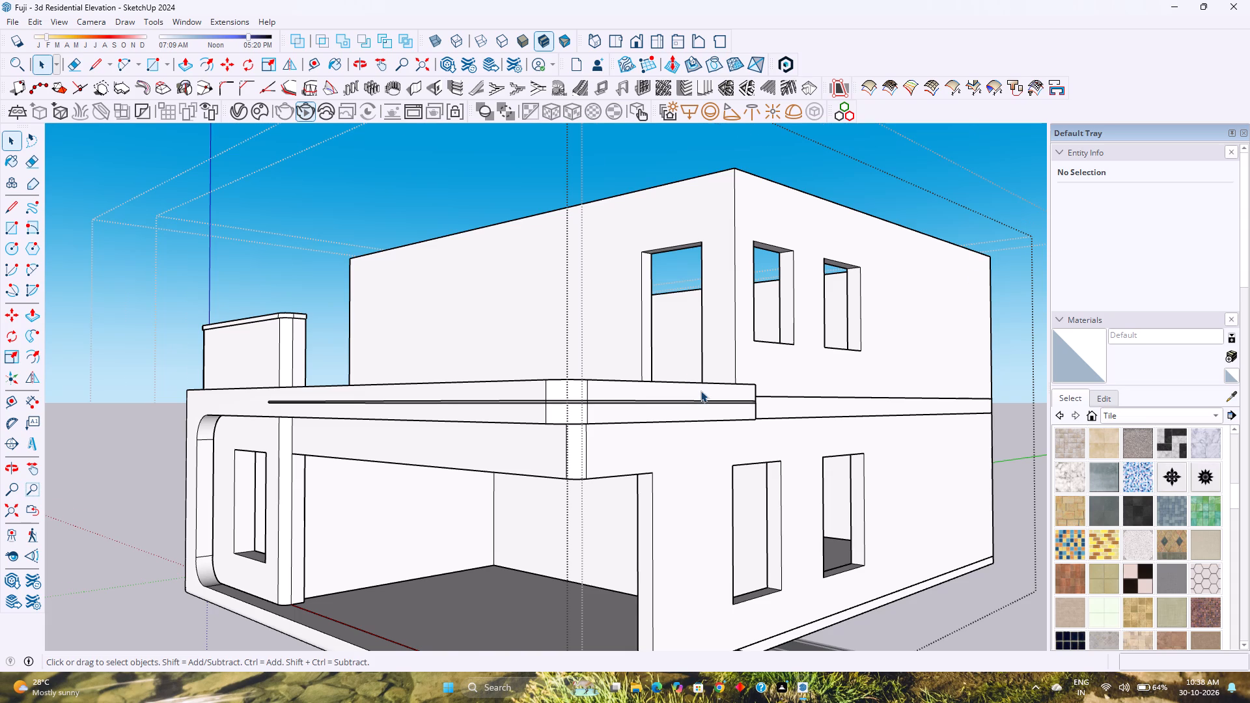
Examine how the upper and ground-floor windows line up on the side elevation.
scroll(701, 391, "down", 4)
middle_click_drag(701, 392, 762, 387)
scroll(762, 387, "down", 2)
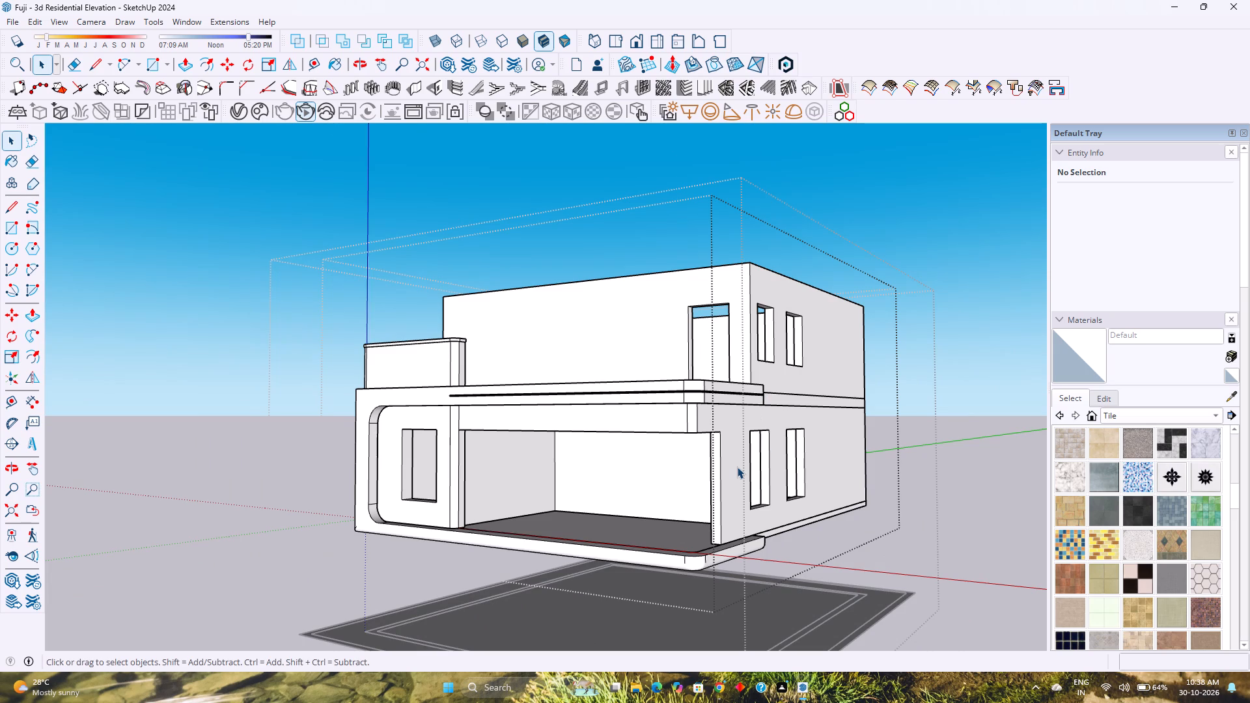
scroll(737, 466, "down", 3)
scroll(792, 496, "up", 2)
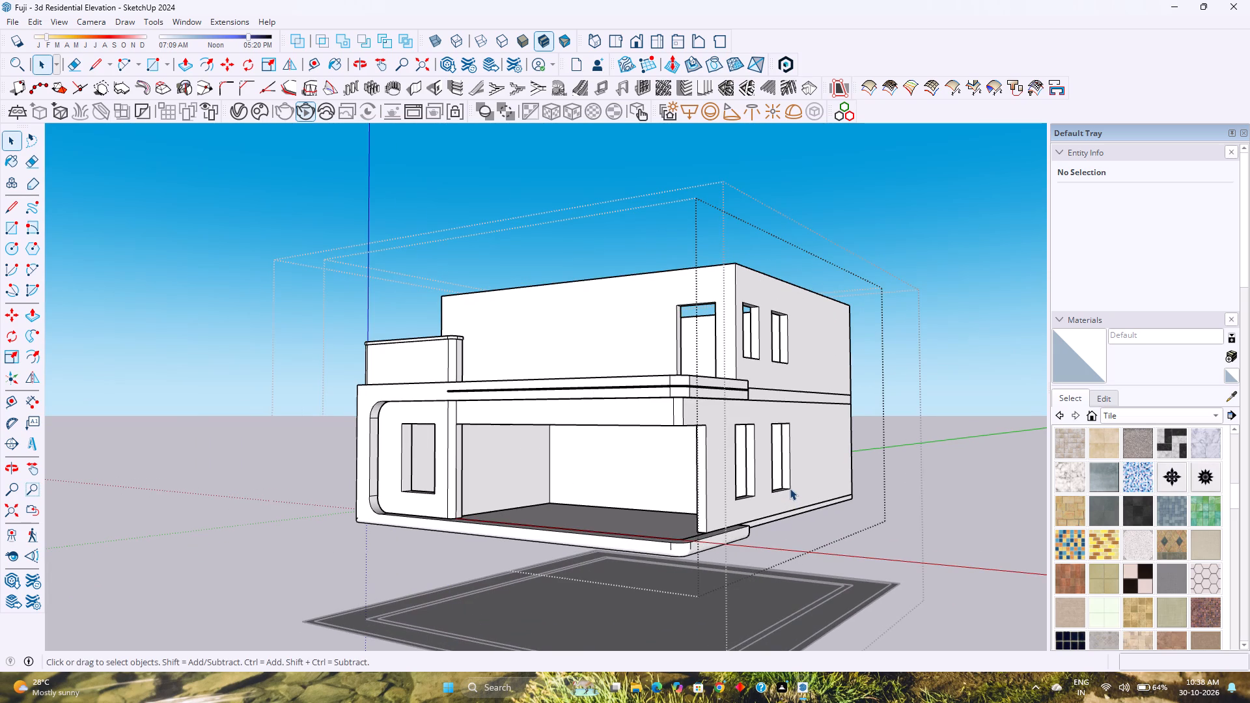
middle_click_drag(751, 491, 681, 504)
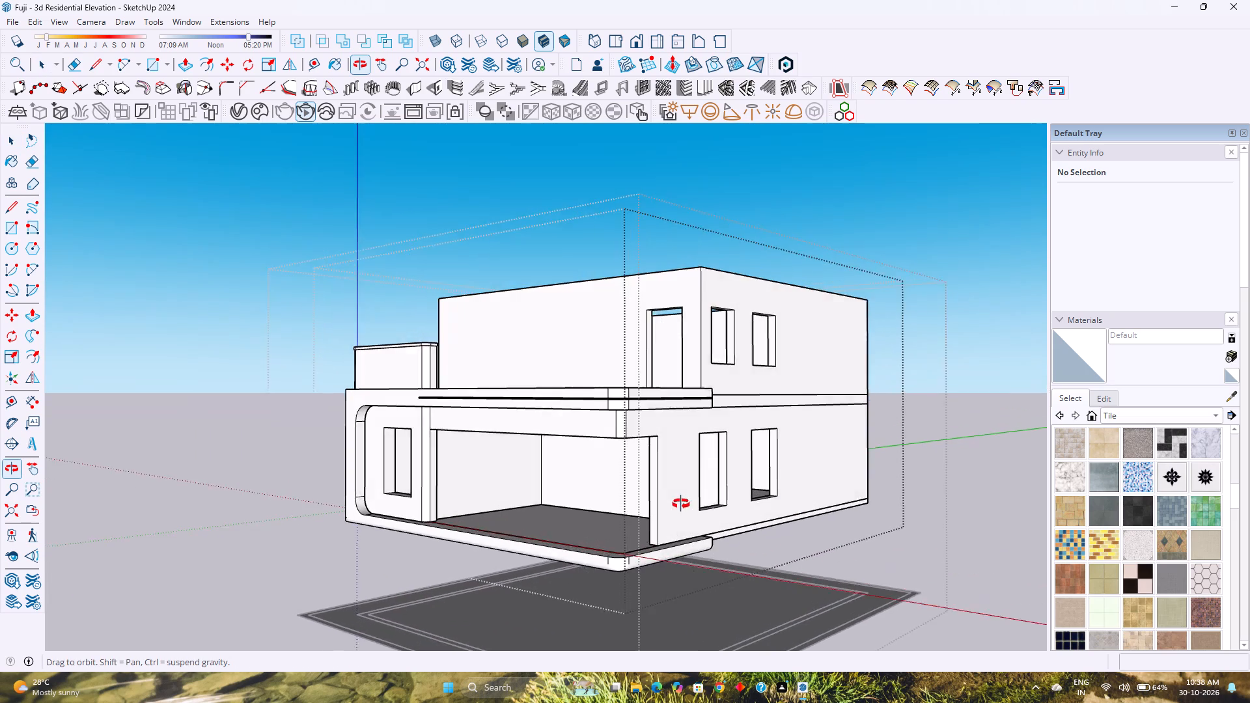
middle_click_drag(681, 504, 633, 506)
middle_click(633, 506)
middle_click(633, 506)
middle_click(633, 506)
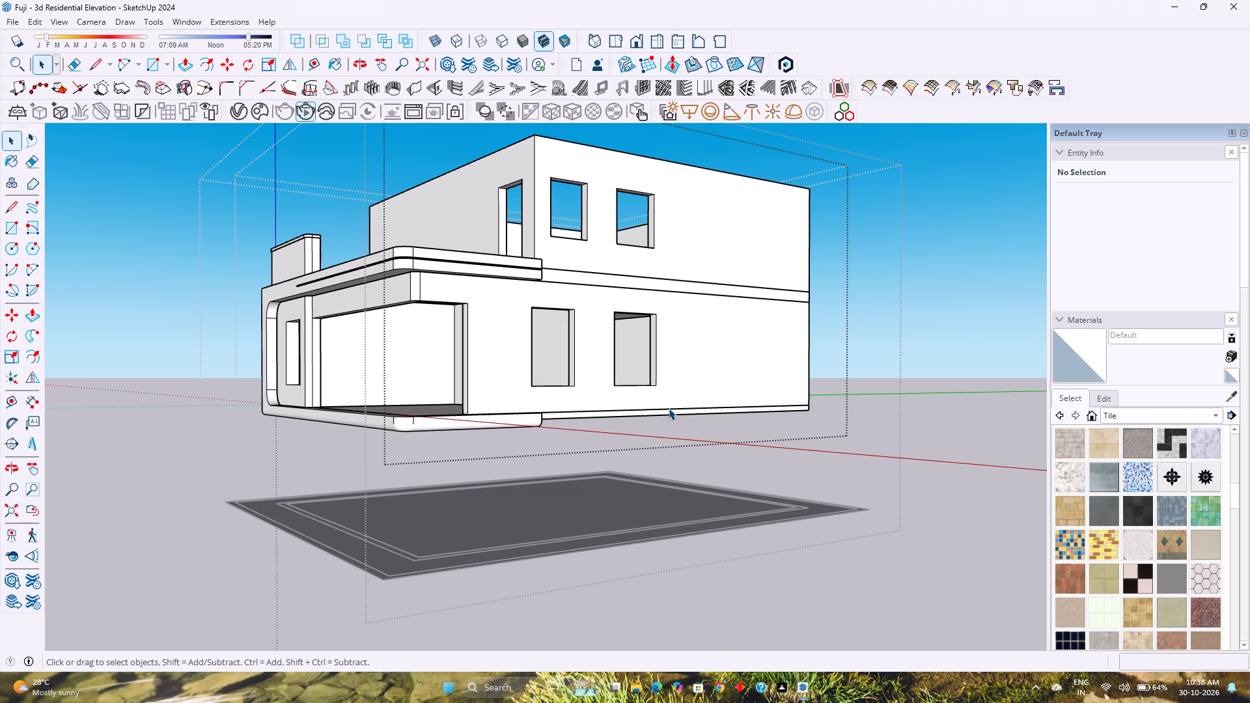
Open the upper-floor wall group and place a vertical guide 6" outside the first window's front-side edge.
double_click(592, 245)
scroll(592, 246, "up", 6)
middle_click_drag(611, 256, 541, 344)
middle_click(541, 344)
scroll(538, 344, "down", 2)
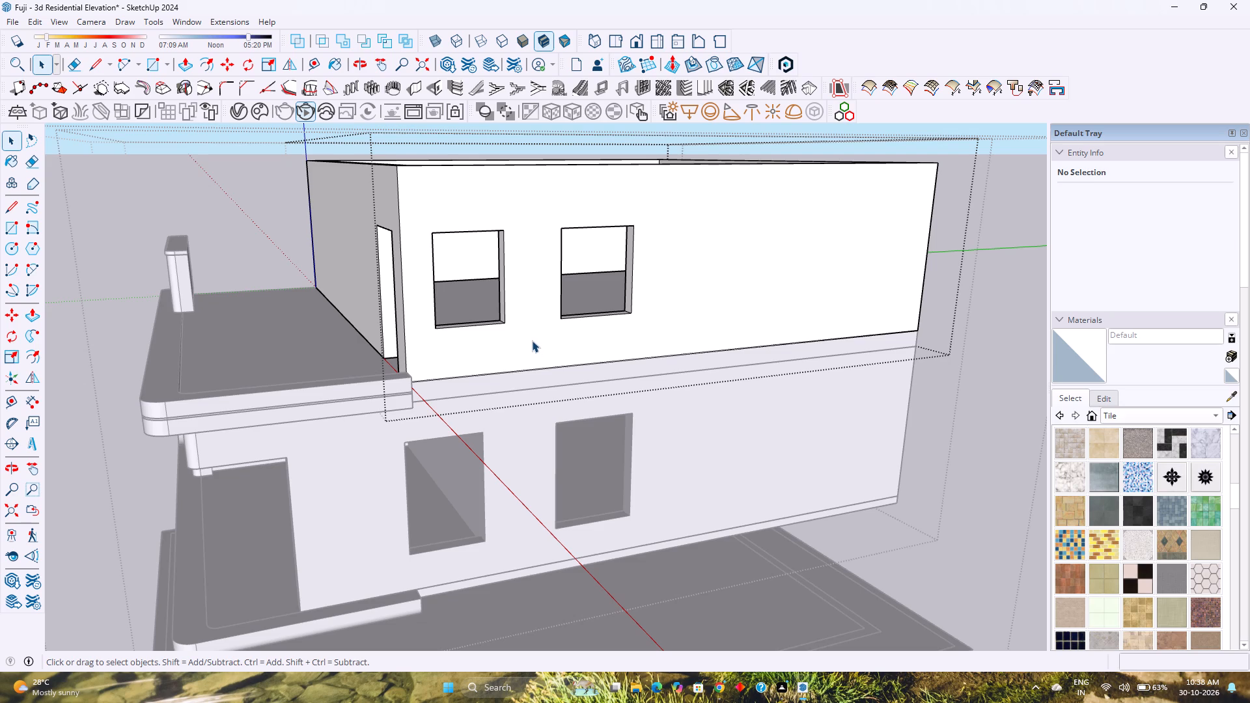
scroll(443, 321, "up", 2)
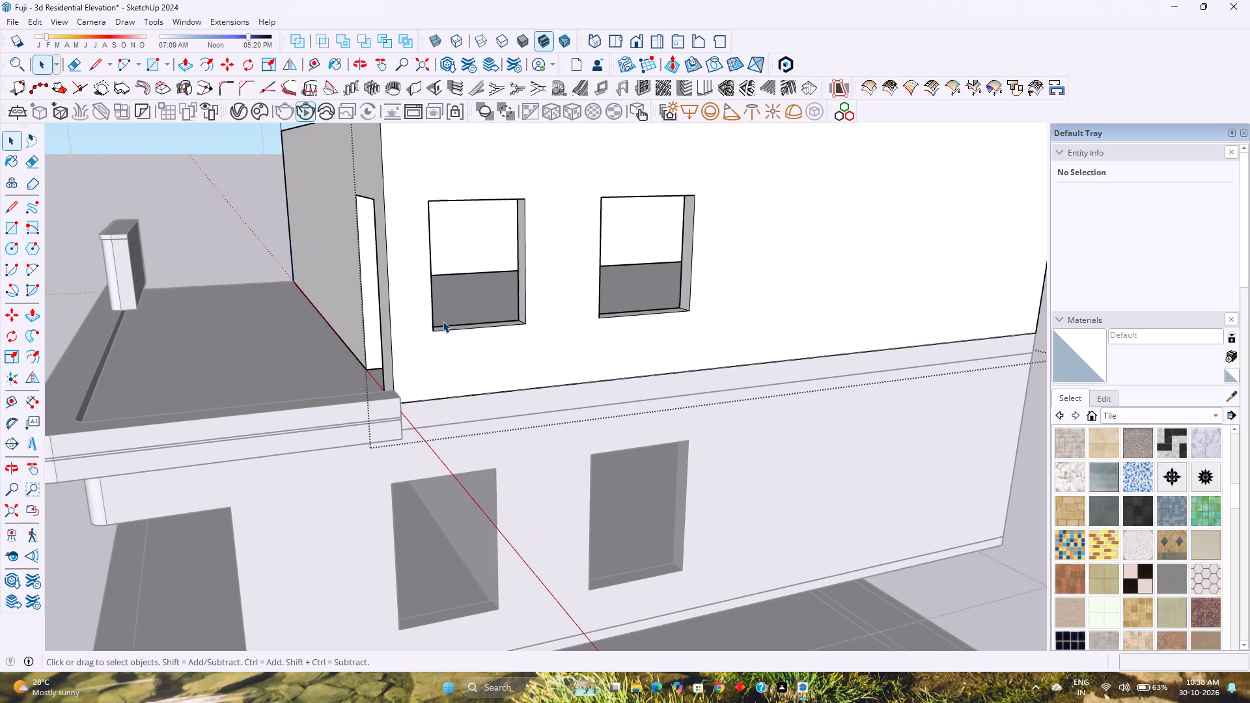
left_click(312, 58)
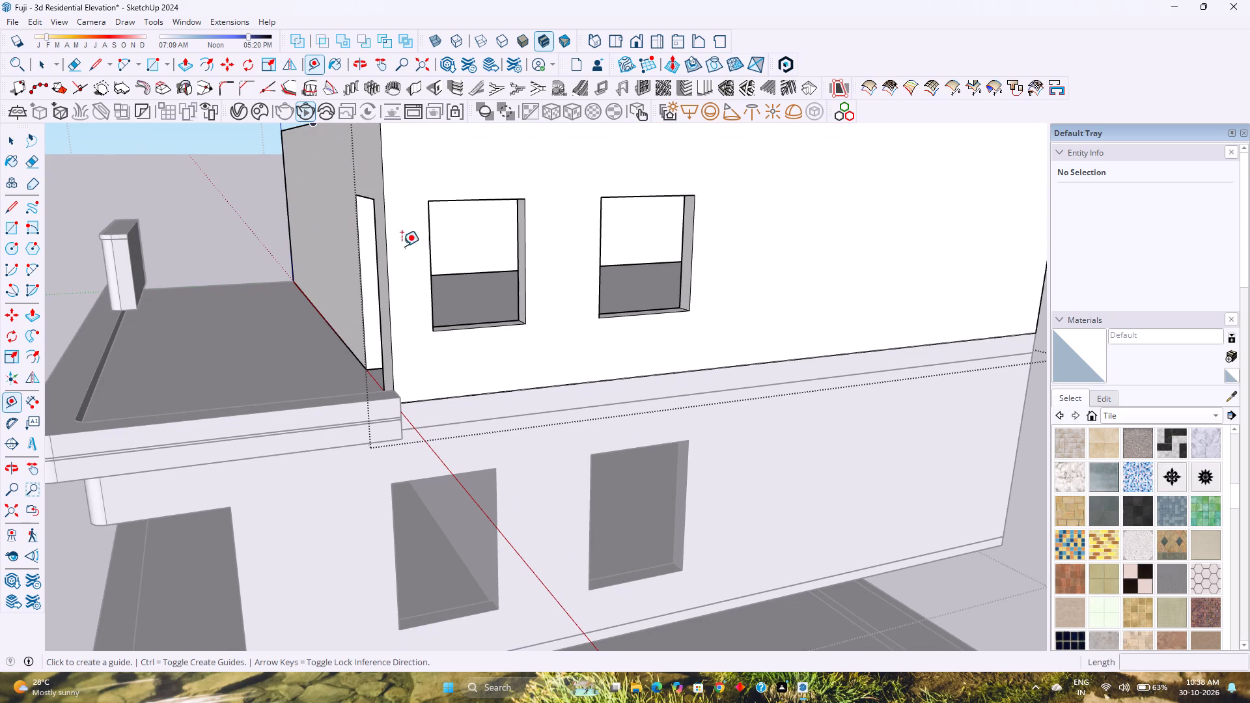
left_click(427, 256)
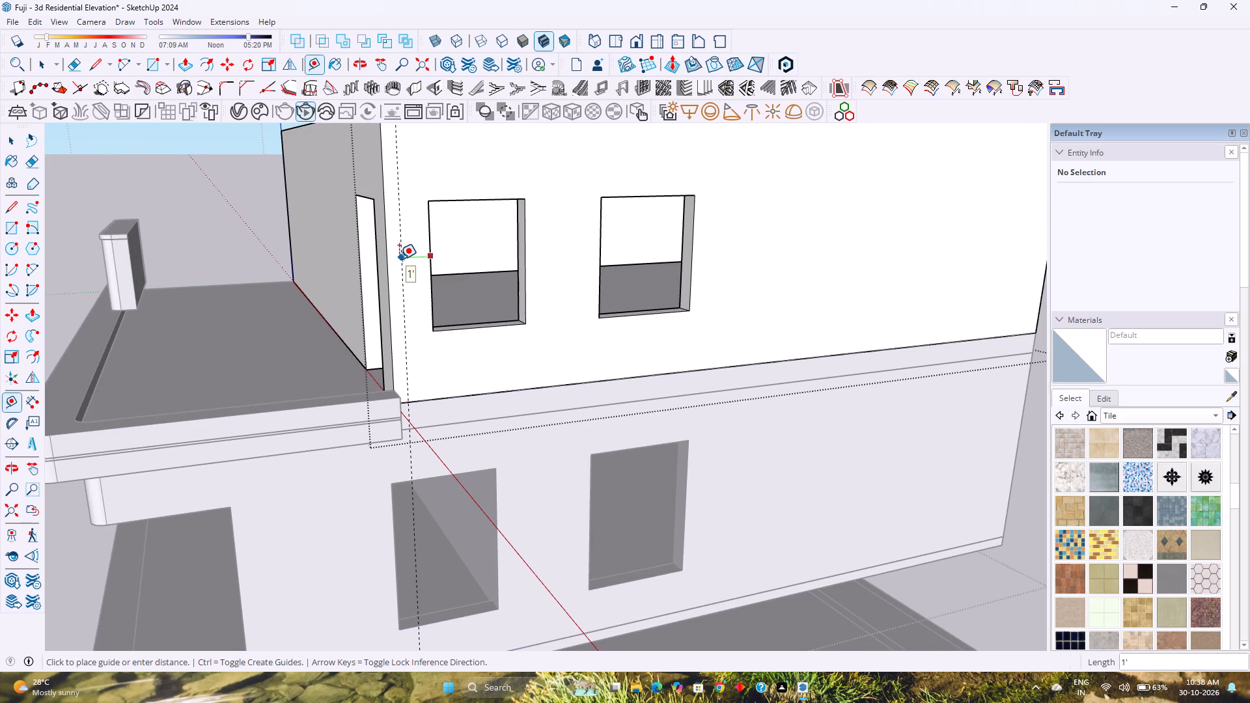
key("6")
key("Return")
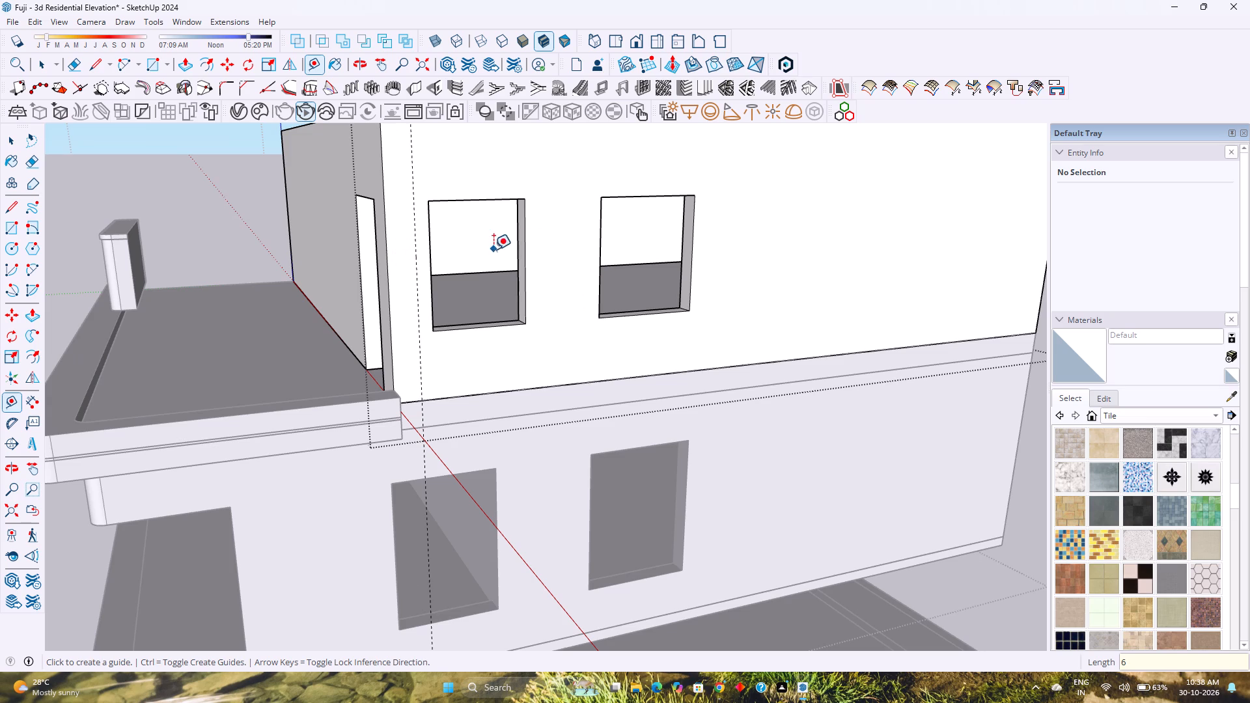
Place a vertical guide 6" outside the first upper-floor window's rear-side edge.
left_click(527, 261)
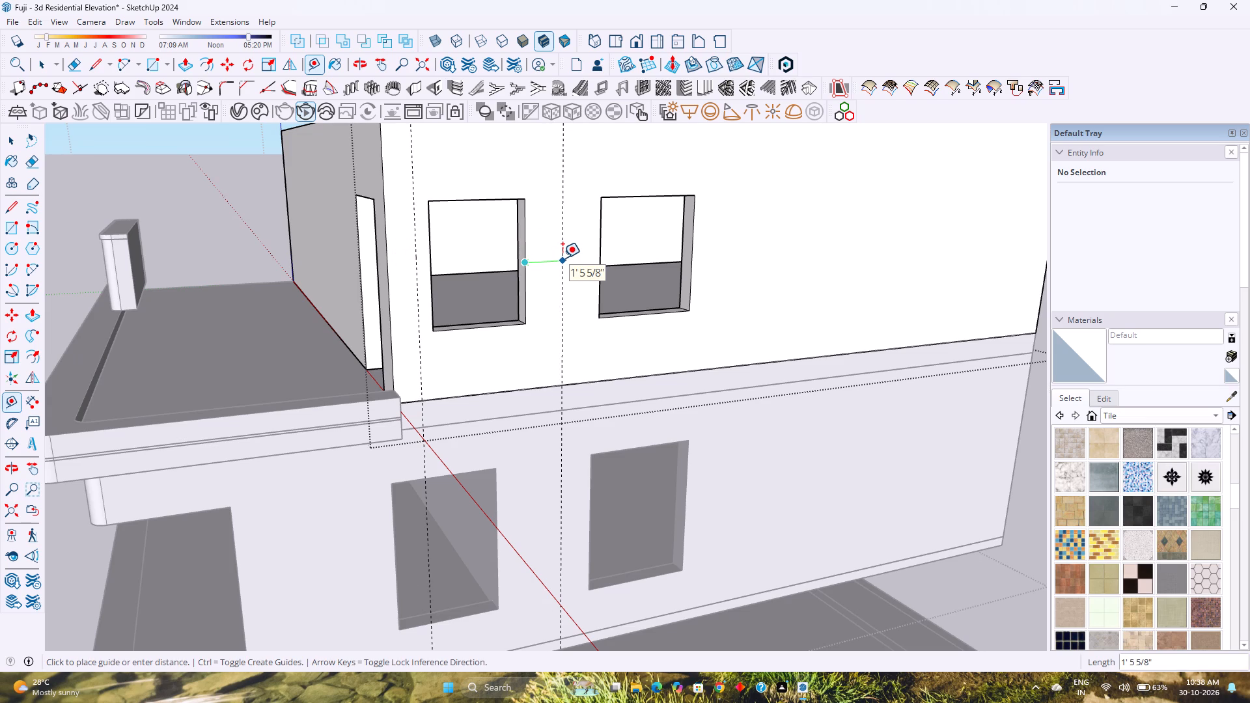
key("6")
key("Return")
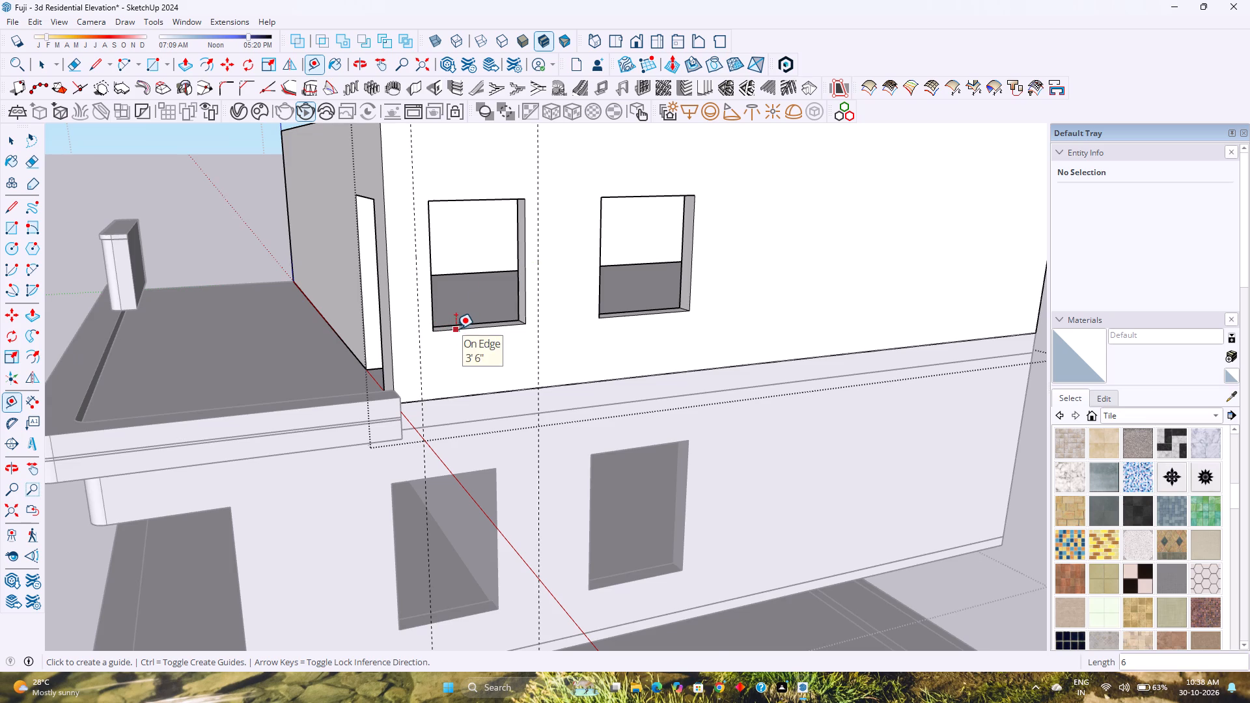
Draw two vertical lines along the guides, from the top to the base of the upper-floor wall, framing the first window.
scroll(456, 329, "down", 3)
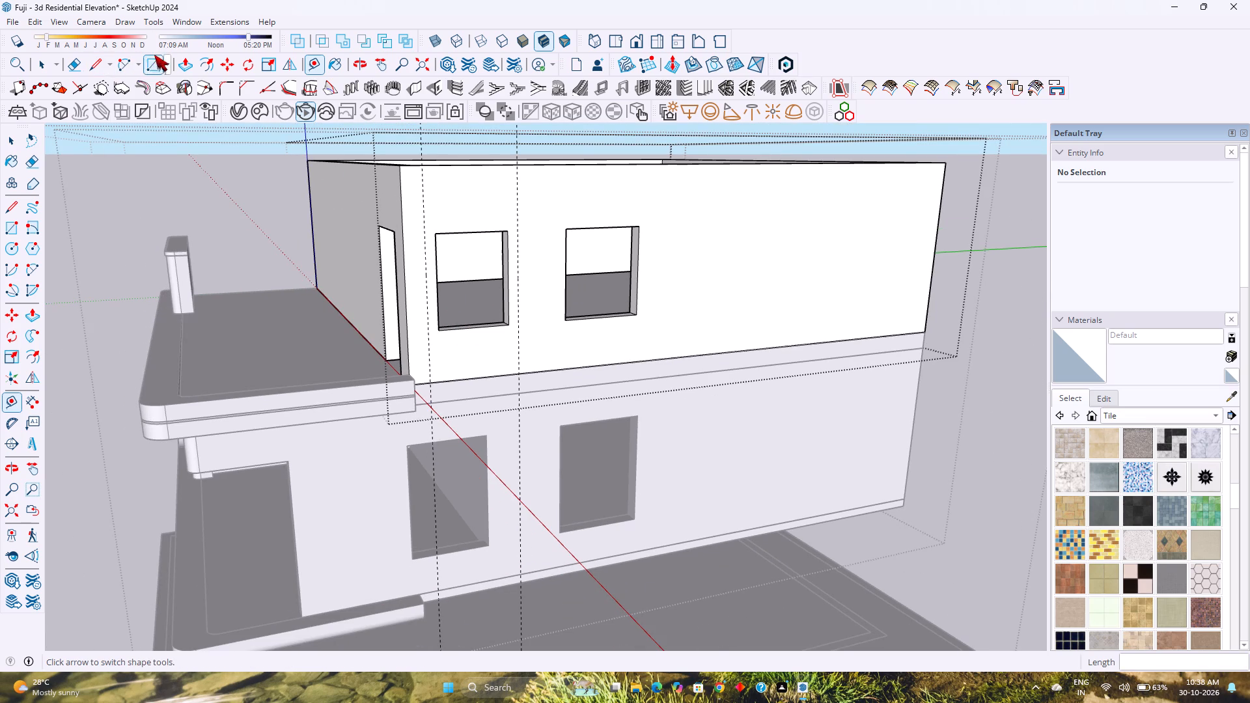
left_click(94, 67)
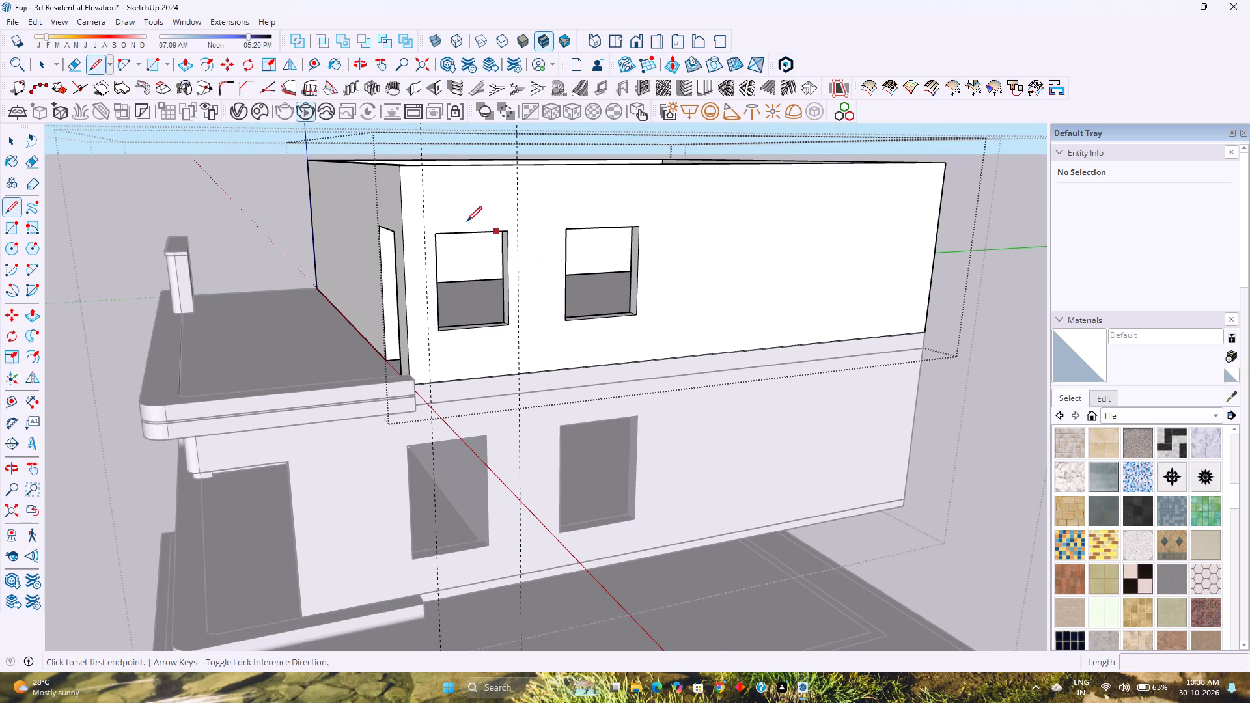
left_click(424, 167)
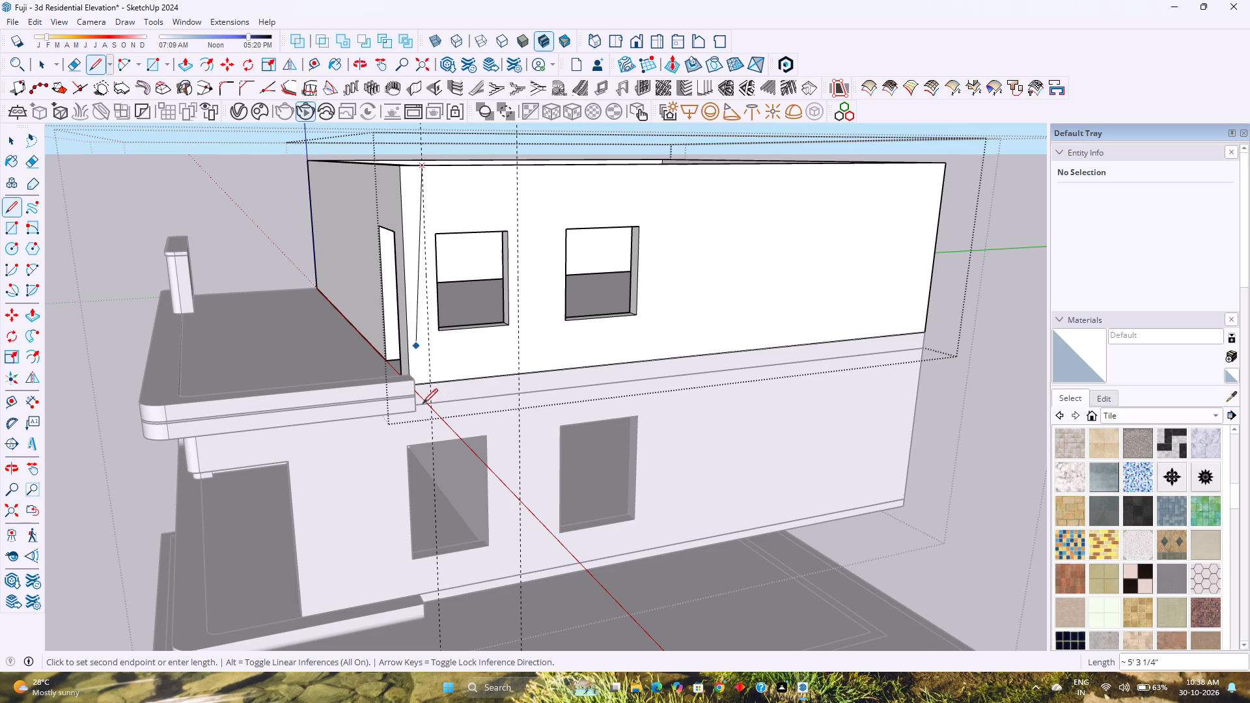
left_click(434, 384)
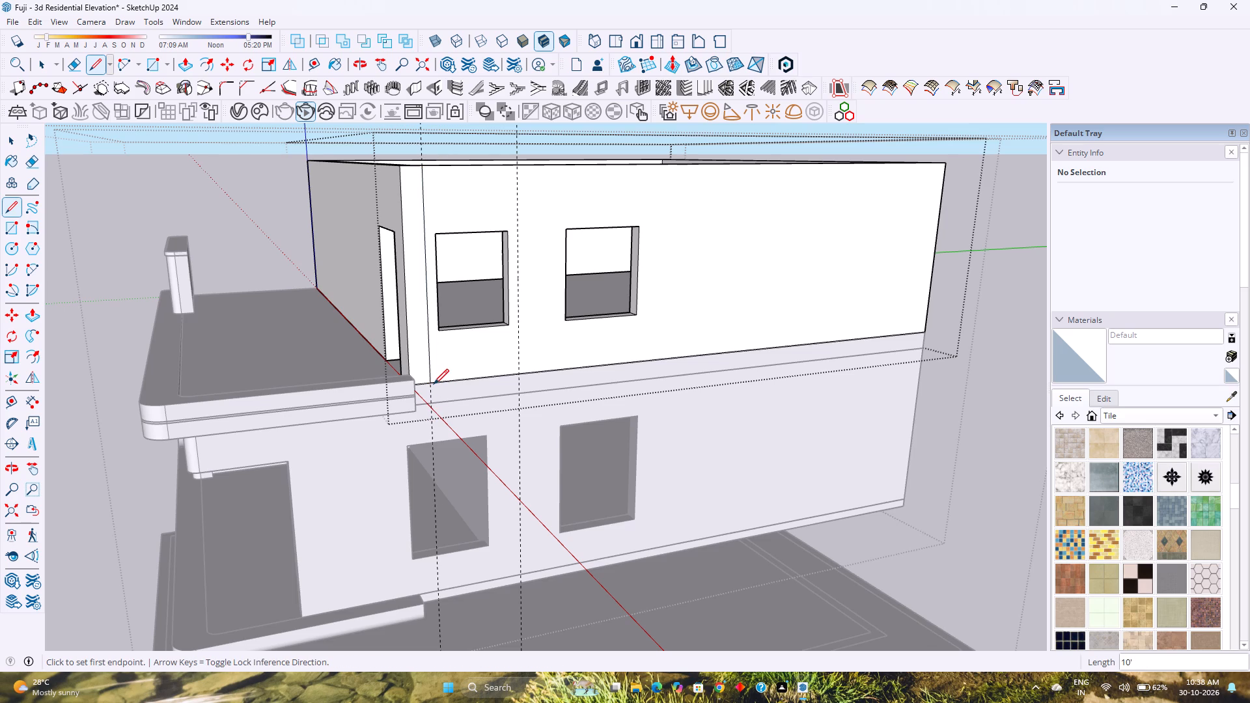
left_click(516, 168)
left_click(521, 371)
Copy the wall strip around the first window, with its edges, 10' outward along the red axis.
key("space")
double_click(465, 363)
key("m")
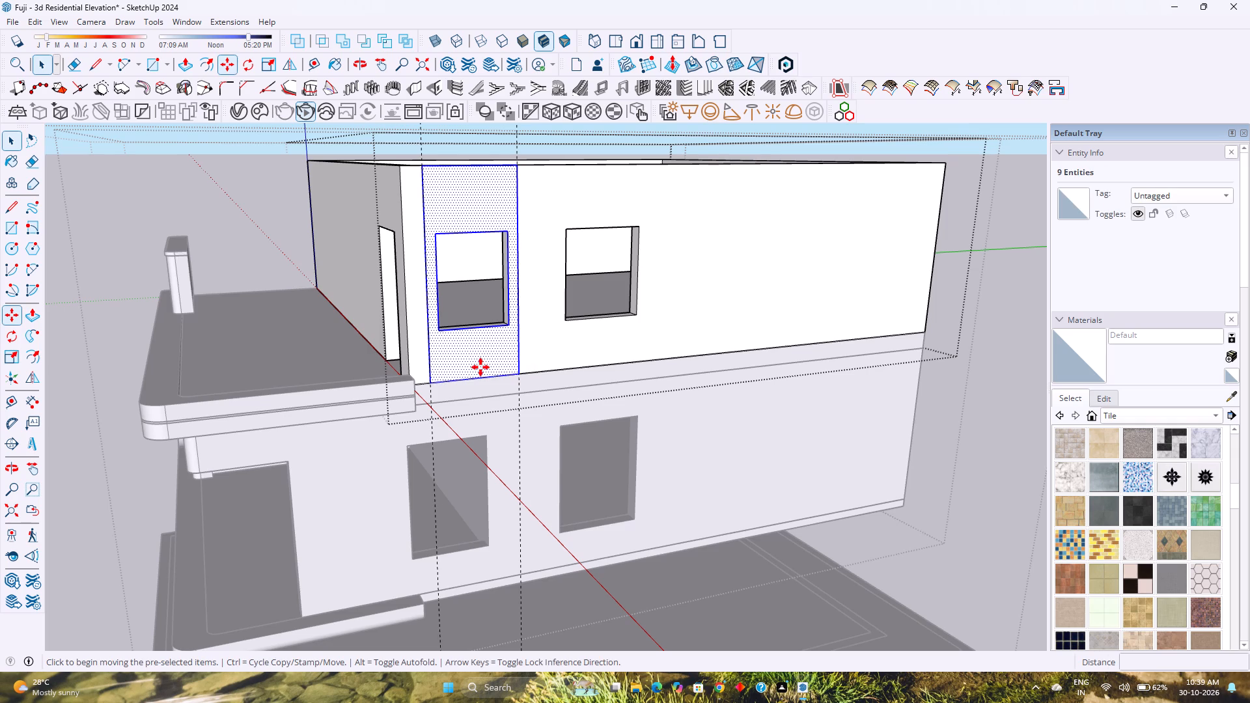
left_click(430, 381)
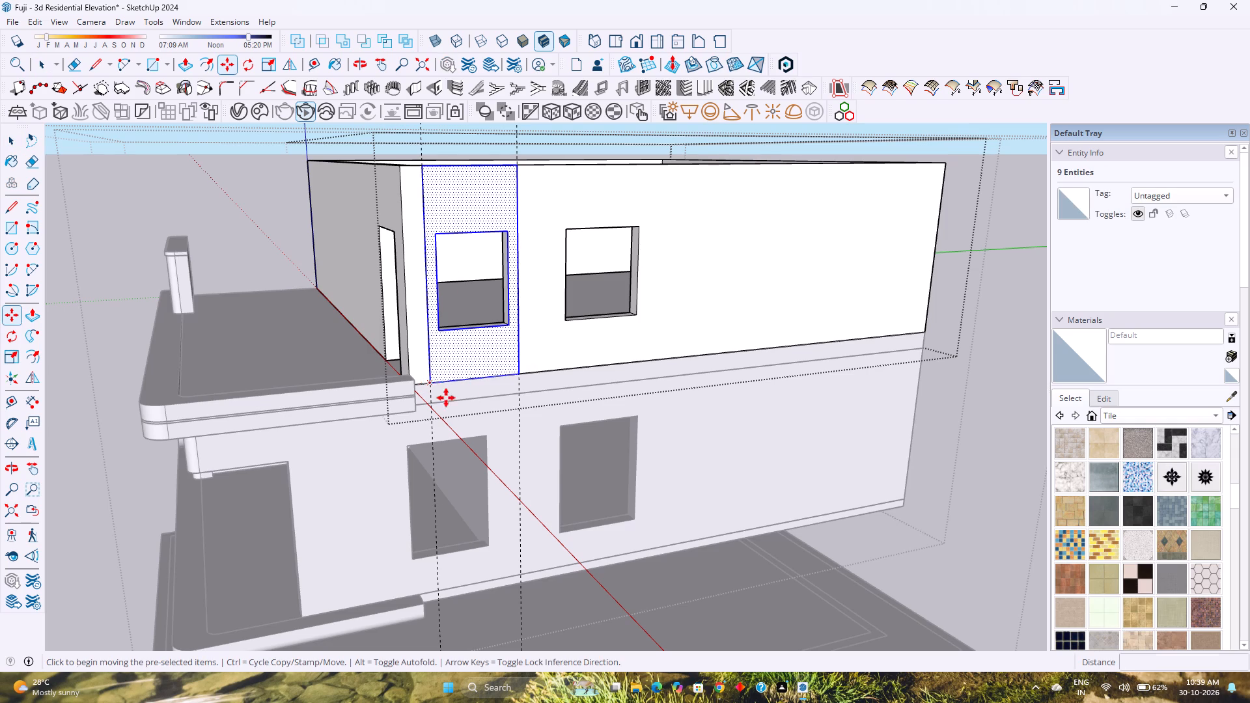
key("Left")
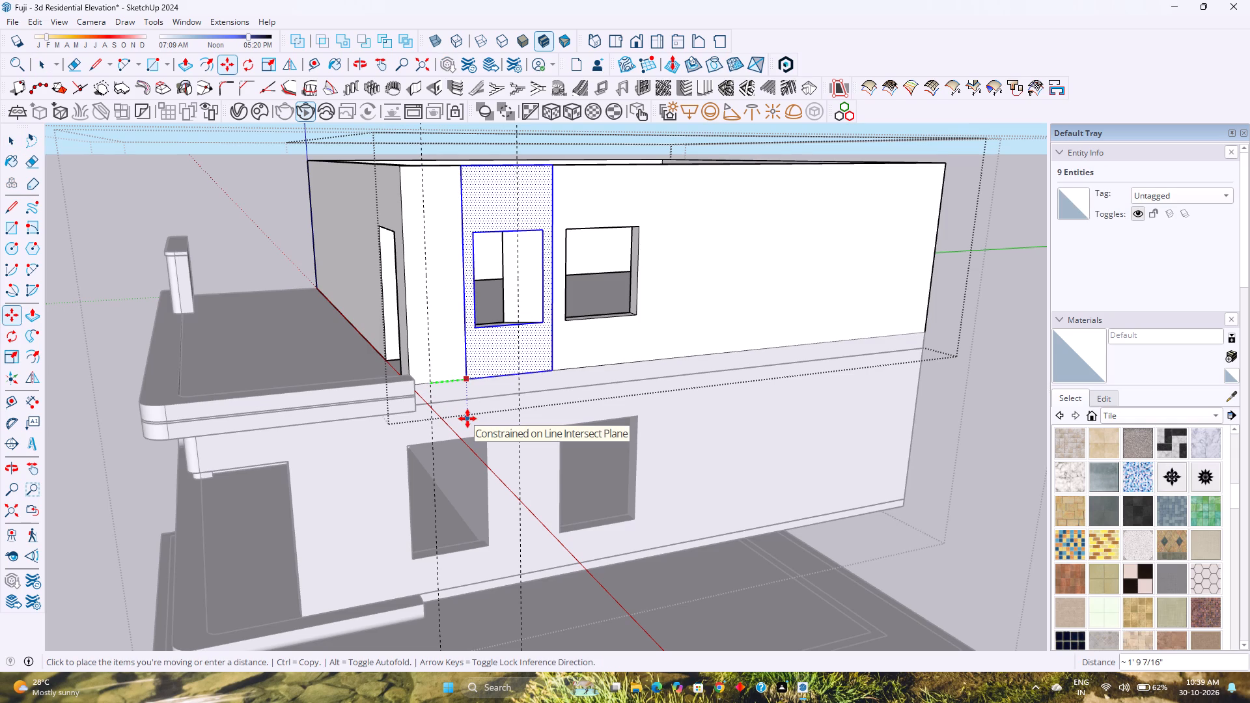
key("Right")
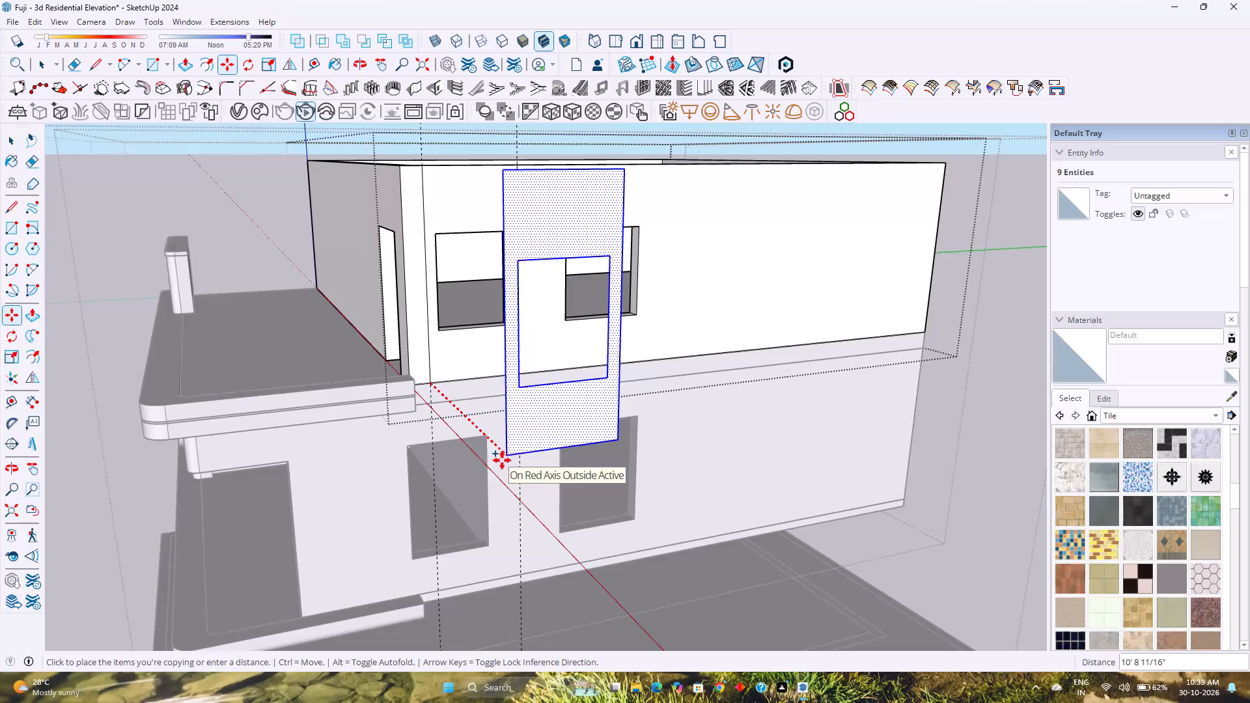
type("10'")
key("Return")
key("space")
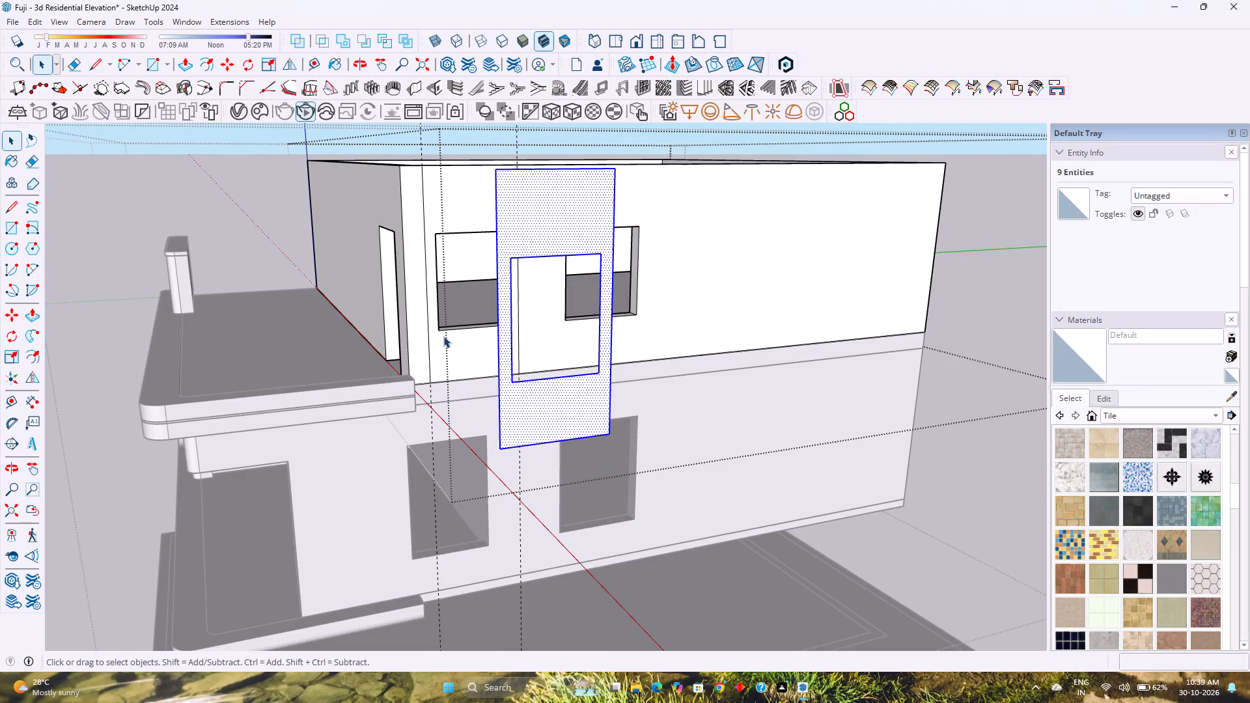
Delete the two vertical division lines left on the upper-floor wall beside the first window.
left_click(427, 346)
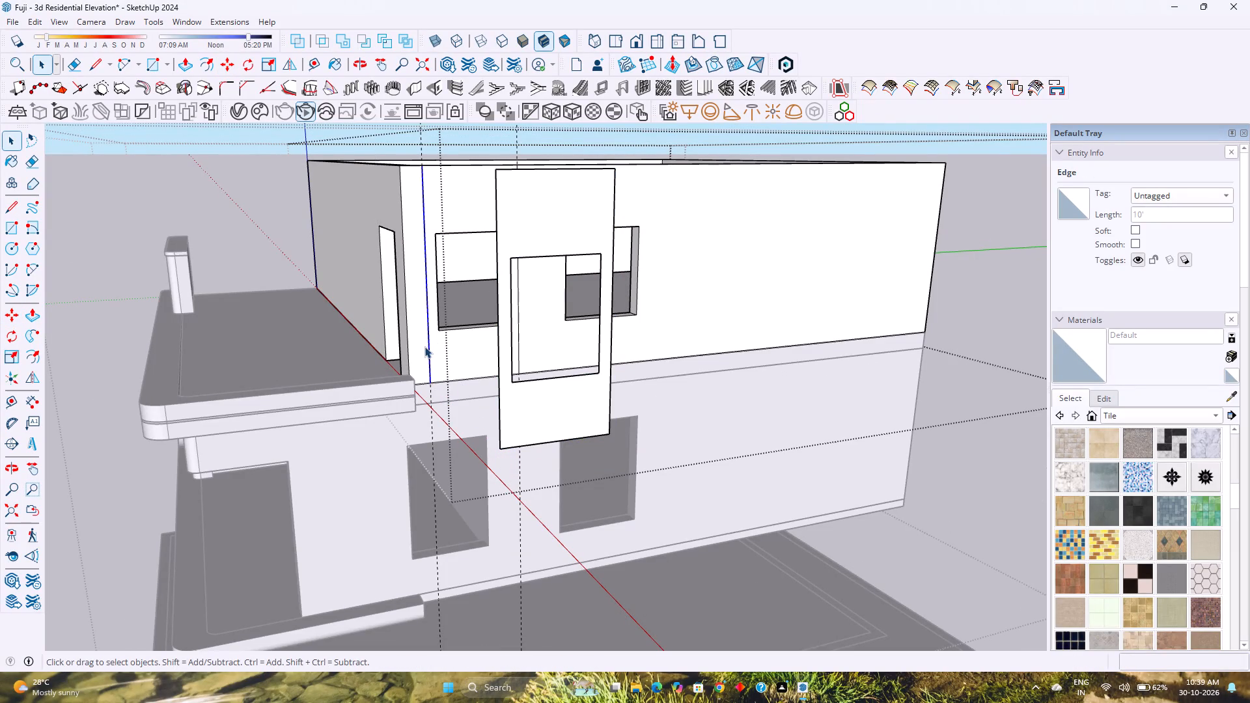
key("Delete")
middle_click_drag(454, 356, 247, 380)
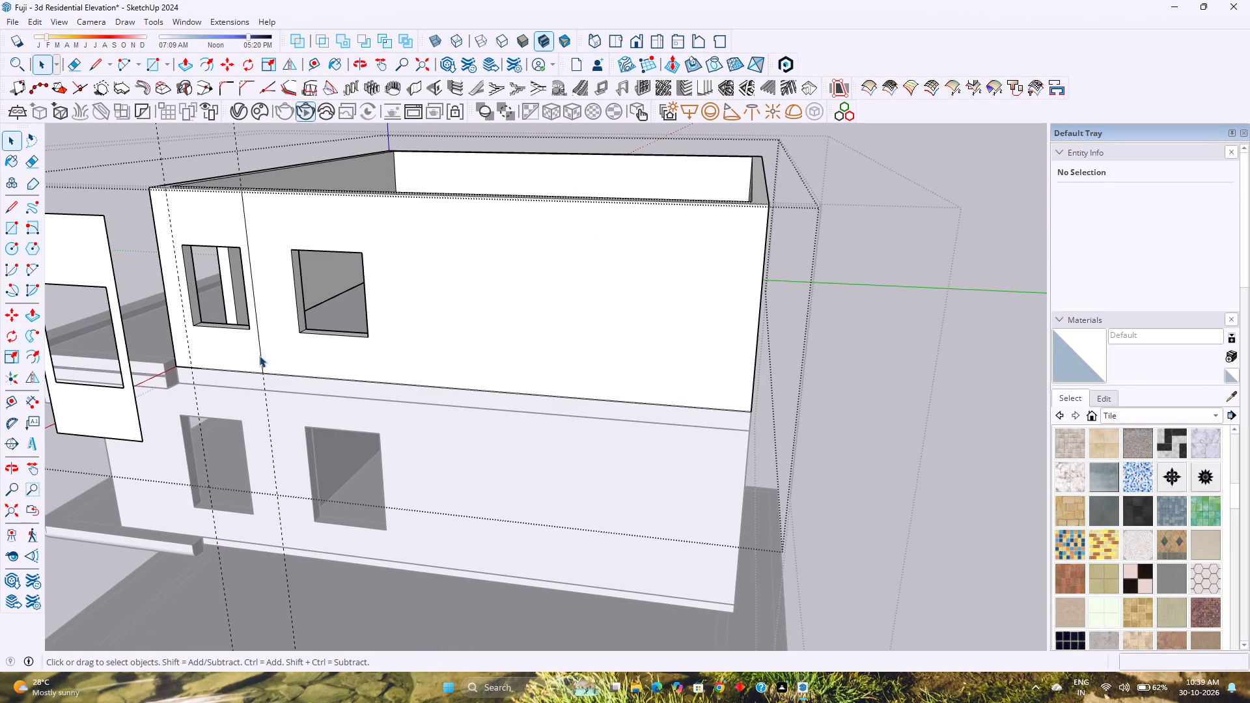
left_click(259, 355)
key("Delete")
Make the copied wall strip with its window opening a group.
middle_click_drag(258, 357, 290, 353)
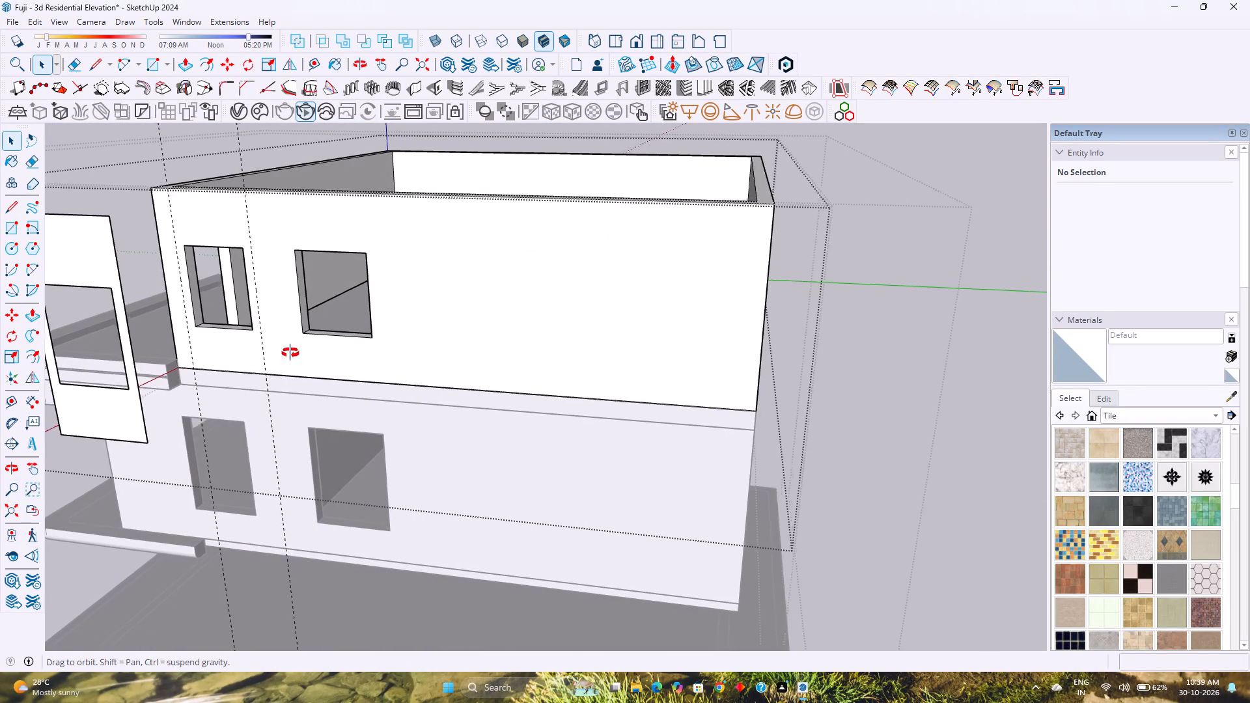
middle_click_drag(290, 353, 561, 290)
double_click(829, 266)
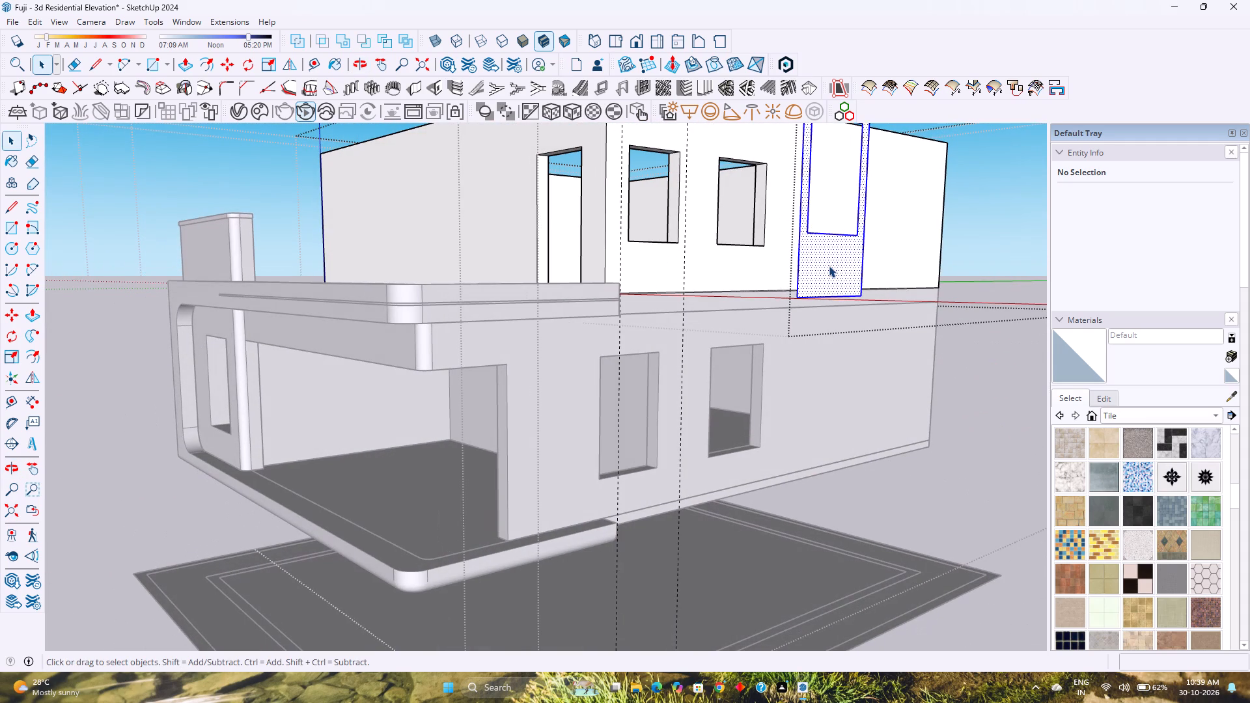
right_click(829, 266)
left_click(903, 385)
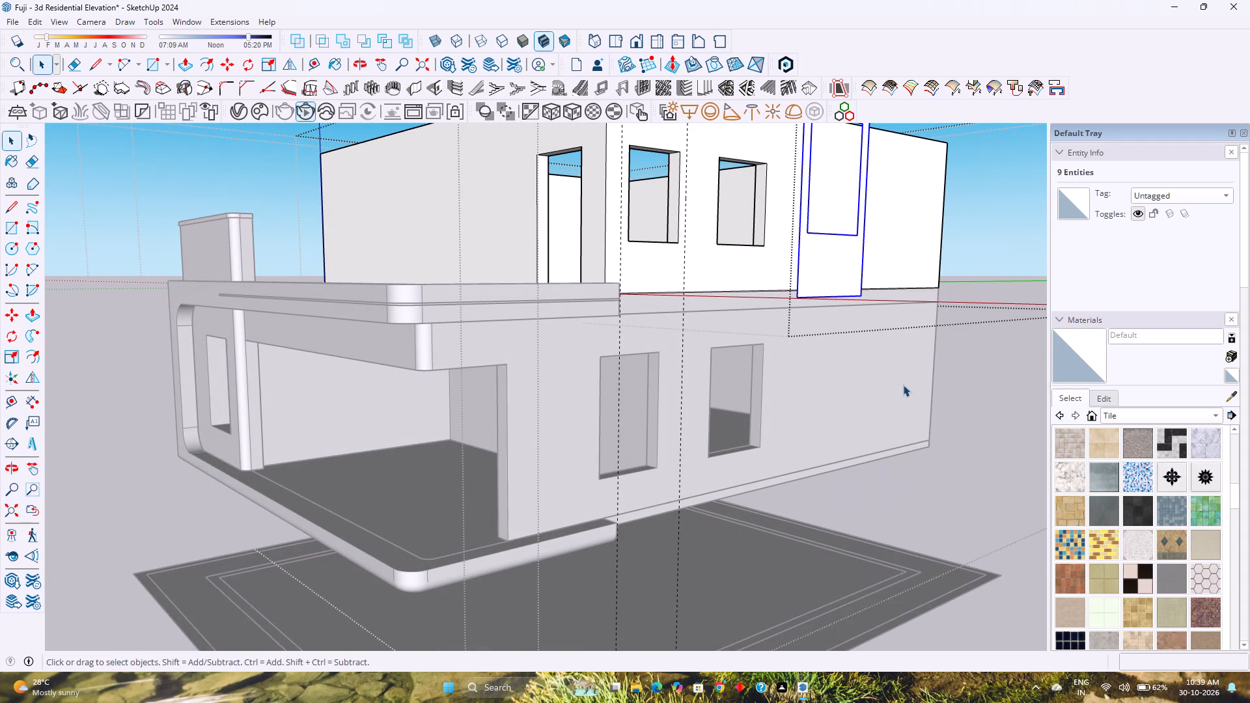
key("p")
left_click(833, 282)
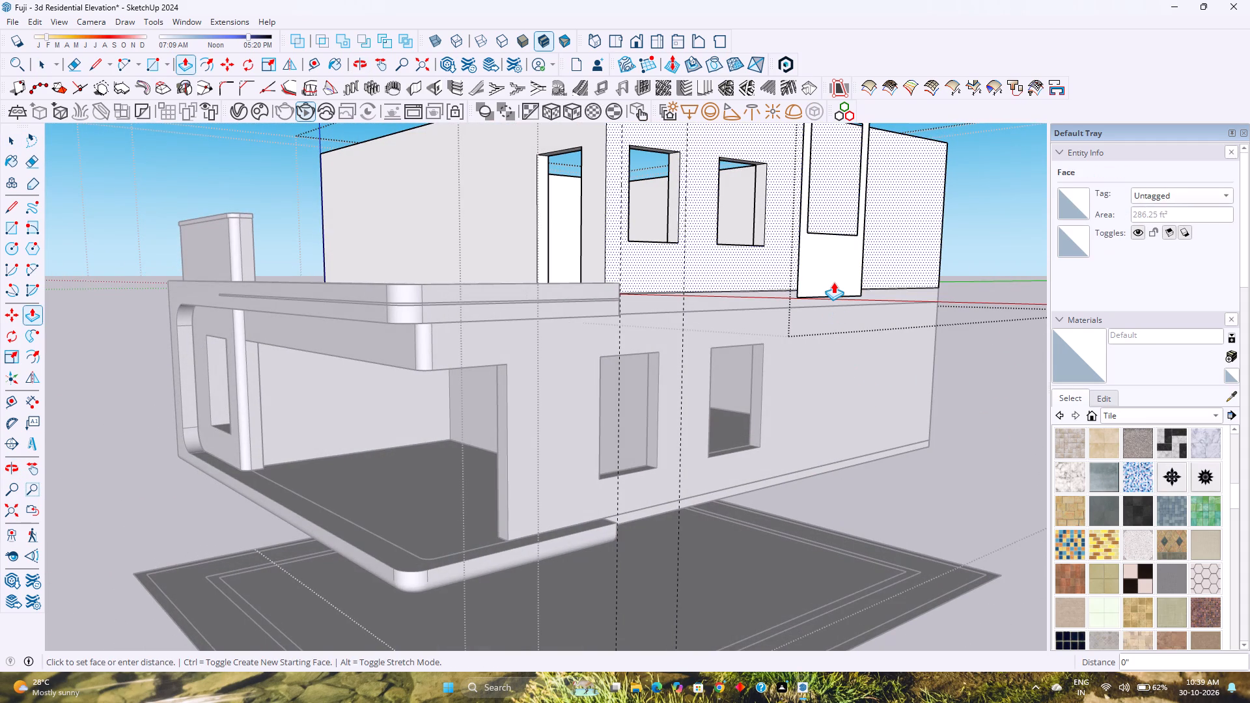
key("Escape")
Open the copied panel's group, extrude its face 6", and exit the panel group.
key("space")
double_click(830, 282)
key("p")
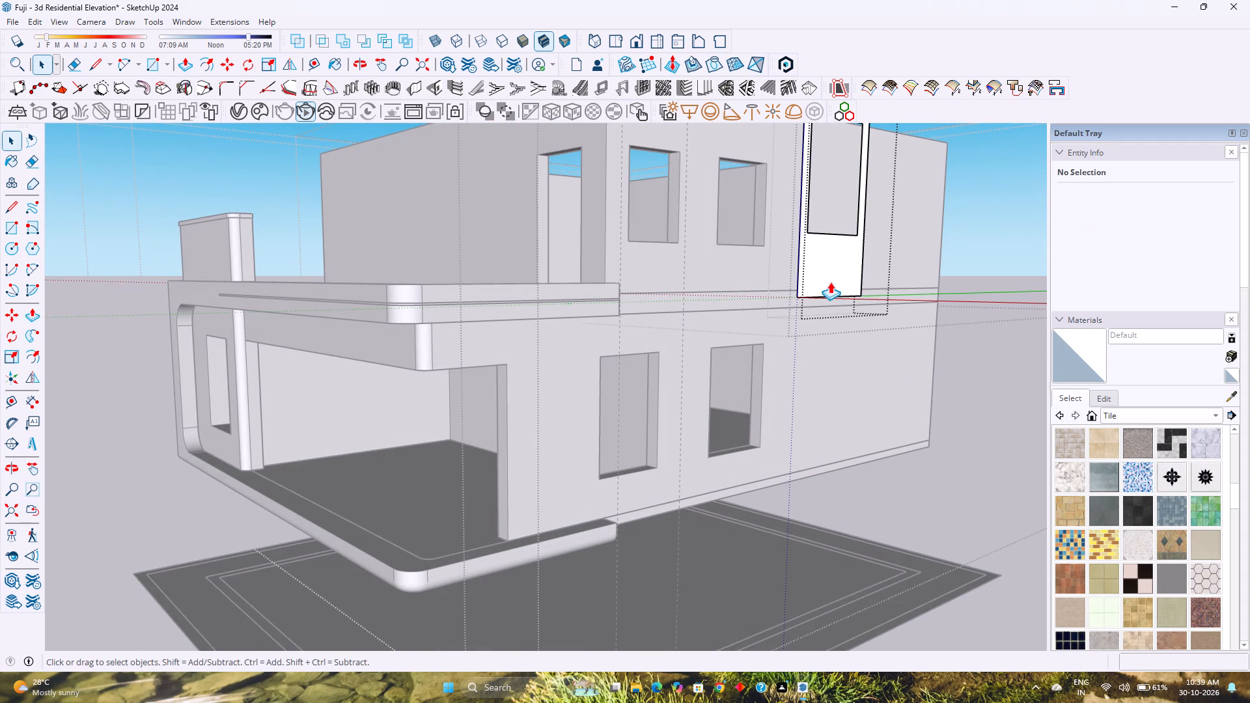
left_click(830, 282)
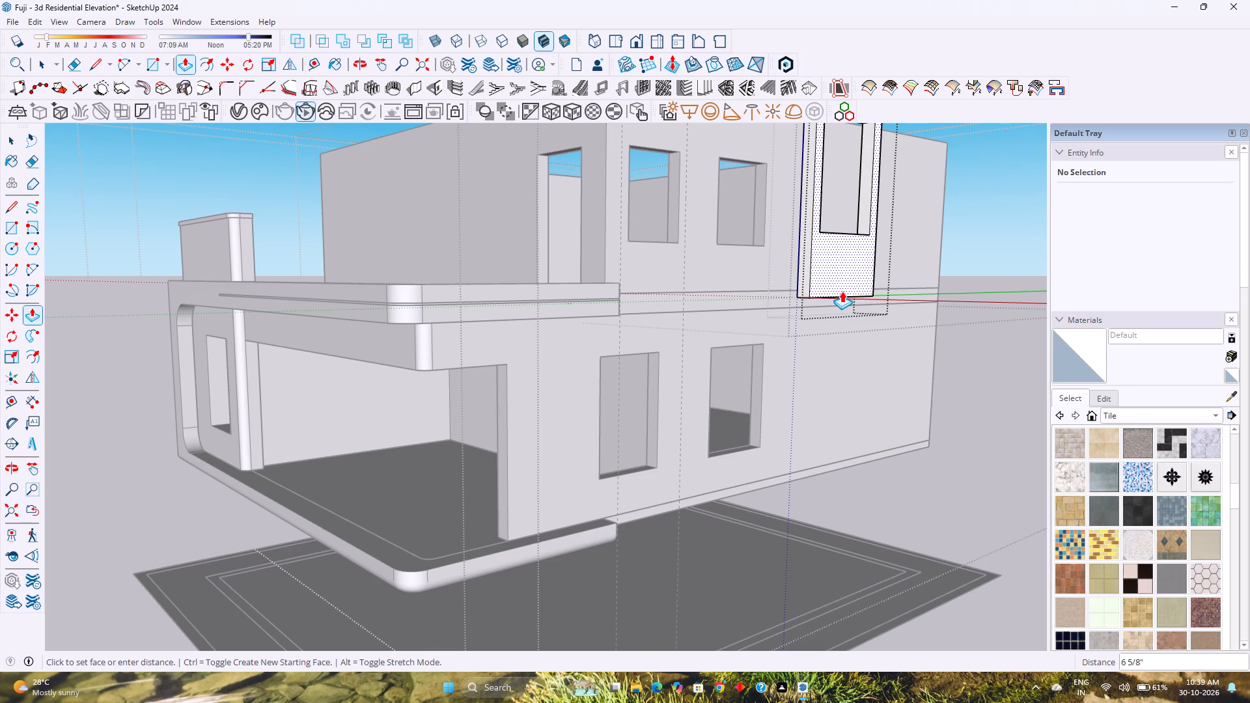
key("6")
key("Return")
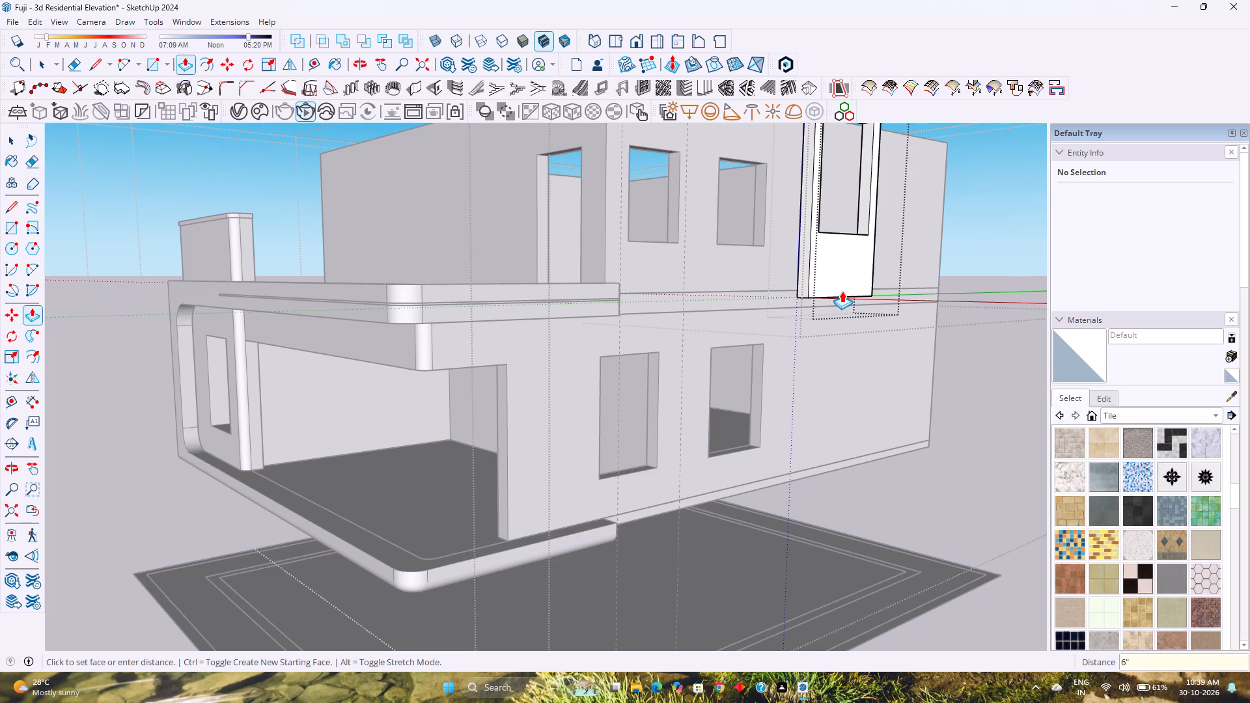
scroll(842, 291, "down", 2)
middle_click_drag(818, 297, 736, 379, "shift")
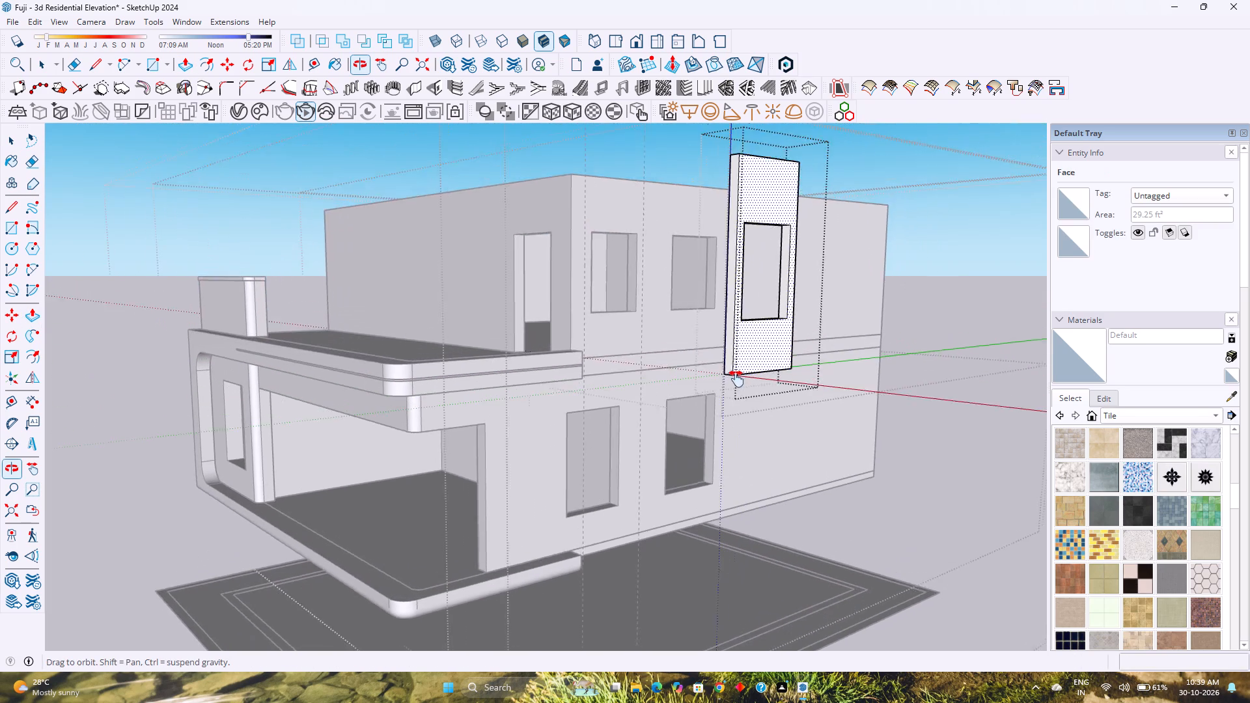
middle_click_drag(736, 379, 738, 431, "shift")
middle_click(738, 431, "shift")
scroll(736, 425, "up", 3)
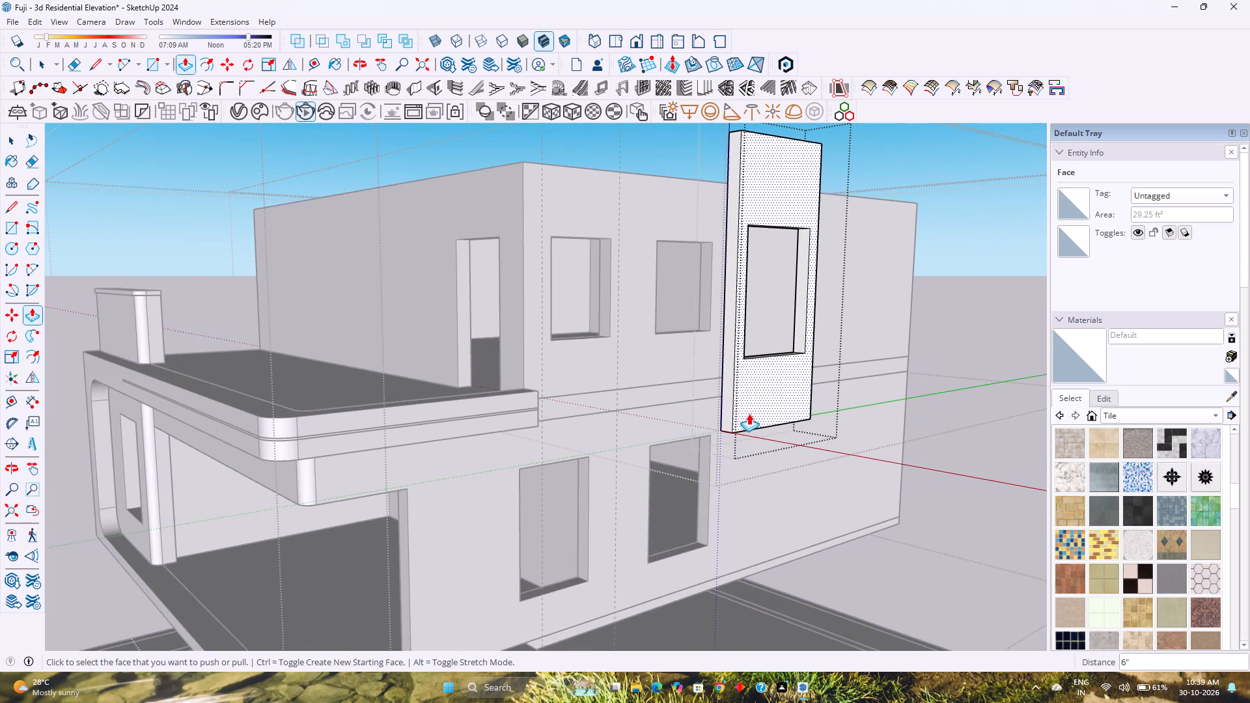
middle_click_drag(750, 411, 743, 428)
middle_click(743, 428)
middle_click_drag(754, 402, 751, 422)
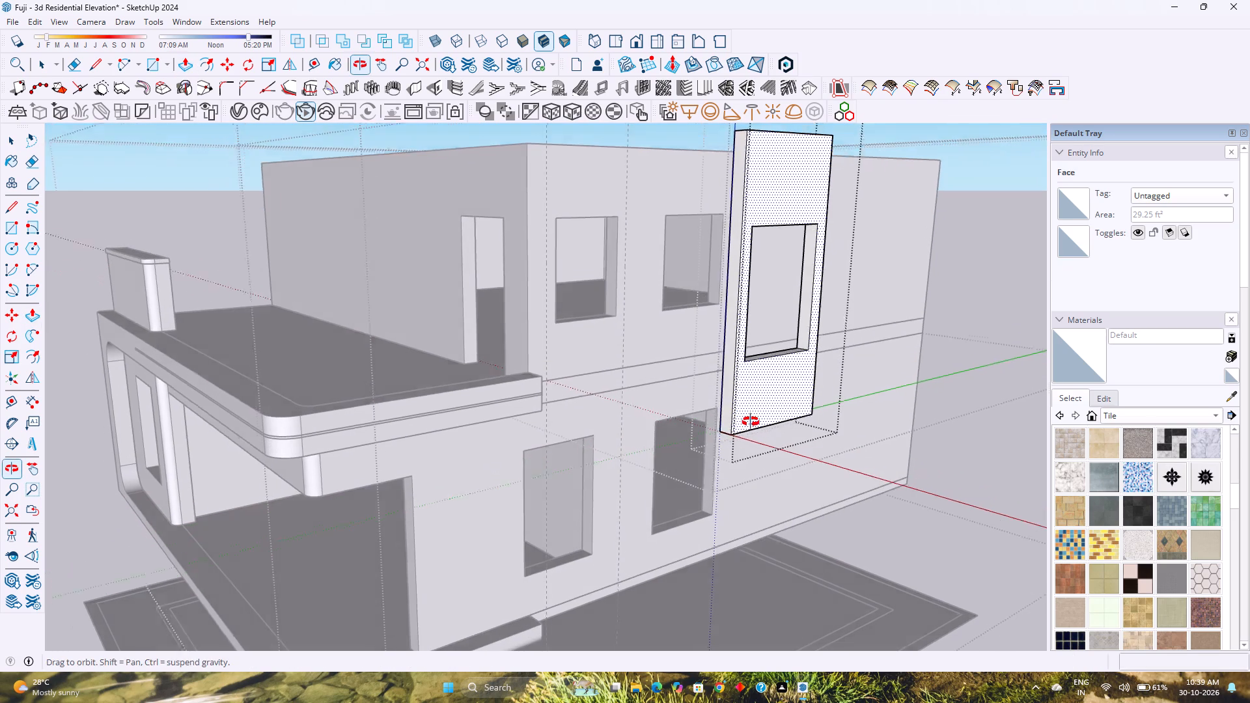
middle_click_drag(751, 422, 750, 424)
middle_click(750, 424)
key("space")
key("Escape")
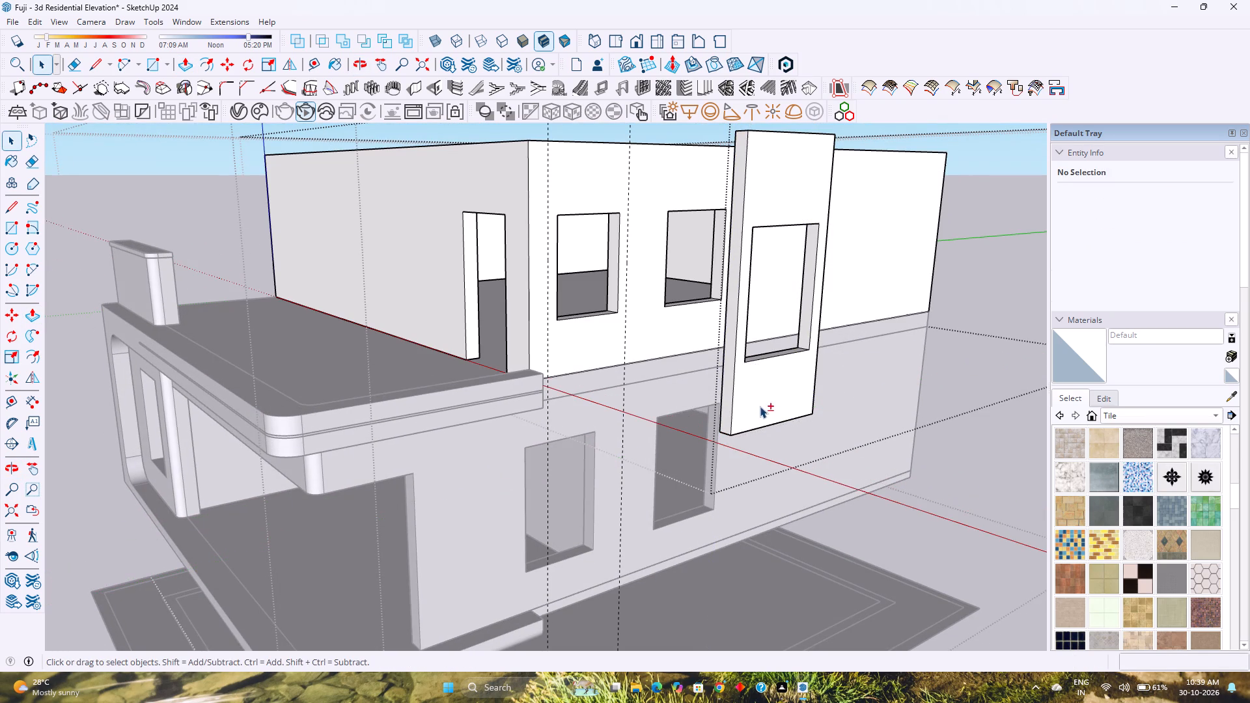
Move the panel group 10' back against the wall, matching its opening to the first window, and exit the upper-floor wall group.
middle_click_drag(760, 406, 680, 436, "shift")
middle_click(680, 436, "shift")
middle_click_drag(672, 437, 682, 434)
left_click(682, 434)
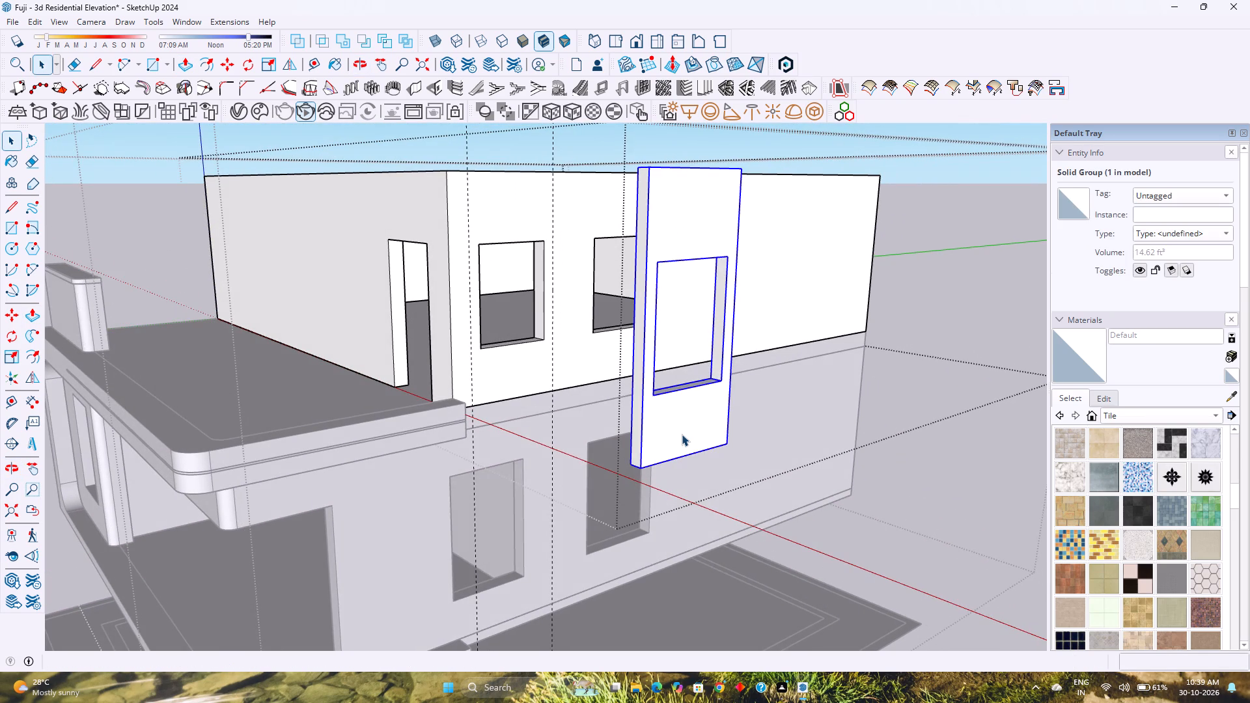
key("m")
left_click(714, 374)
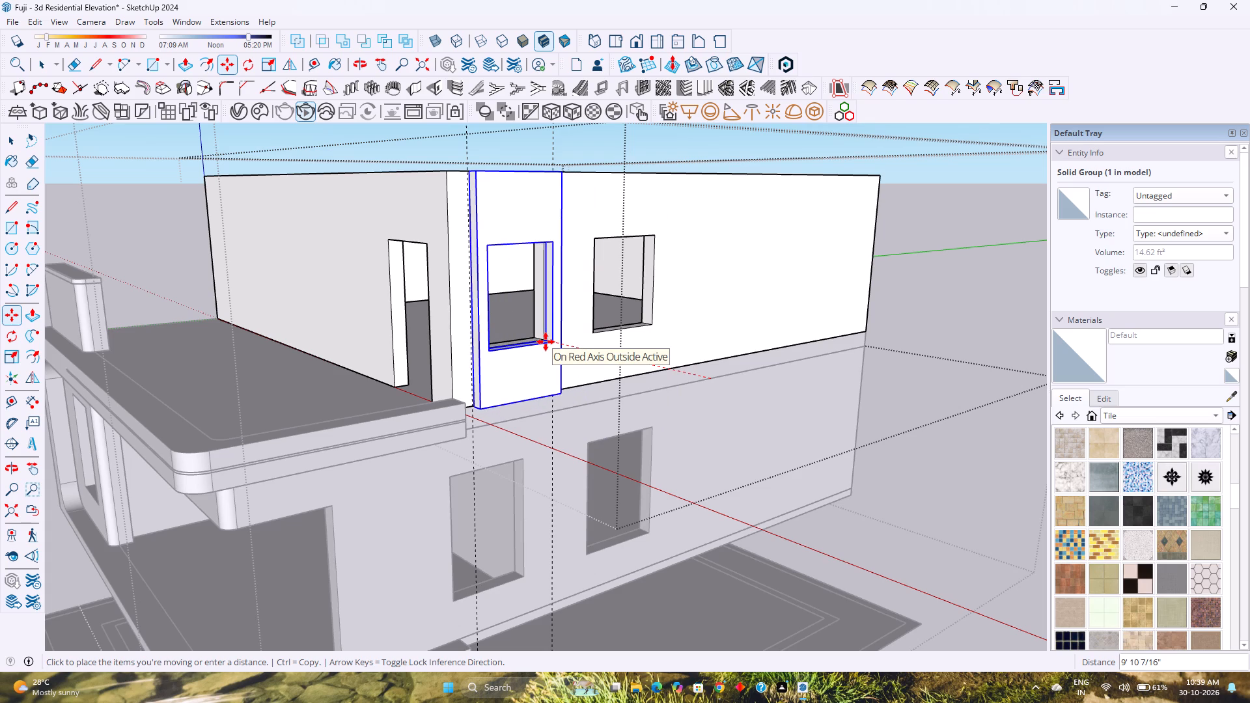
scroll(546, 342, "up", 11)
middle_click_drag(544, 342, 559, 363)
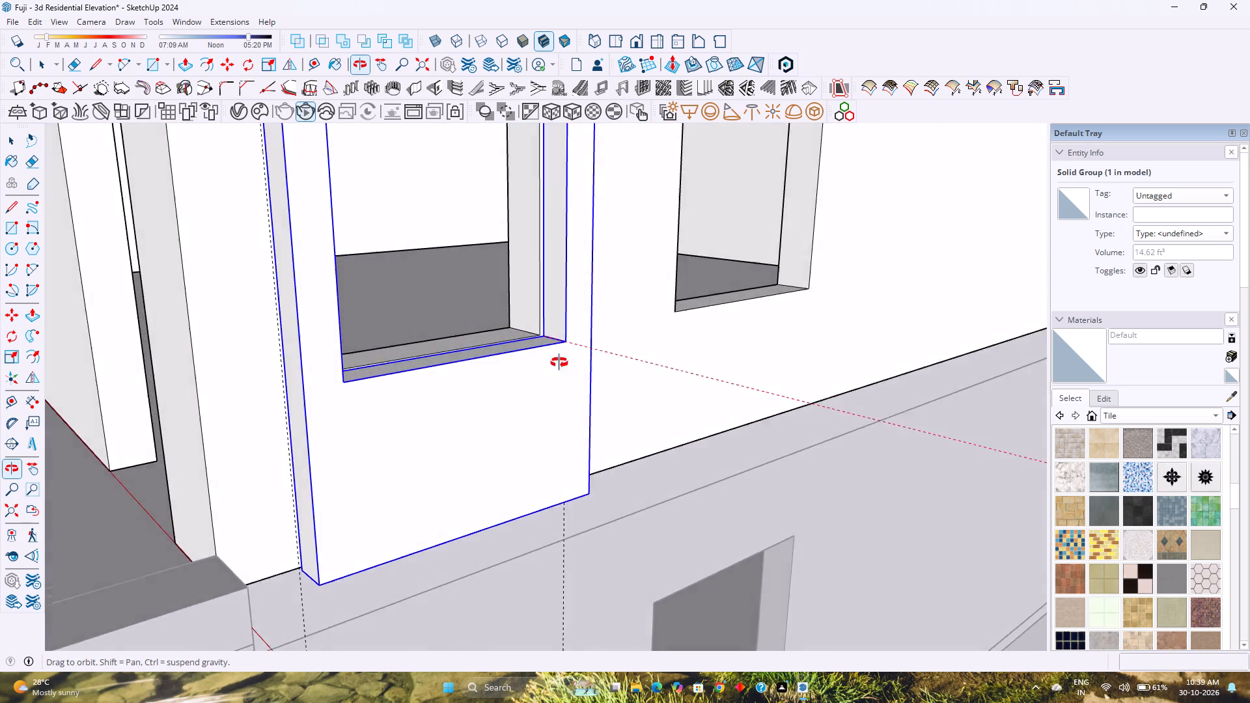
middle_click_drag(559, 363, 578, 396)
left_click(536, 333)
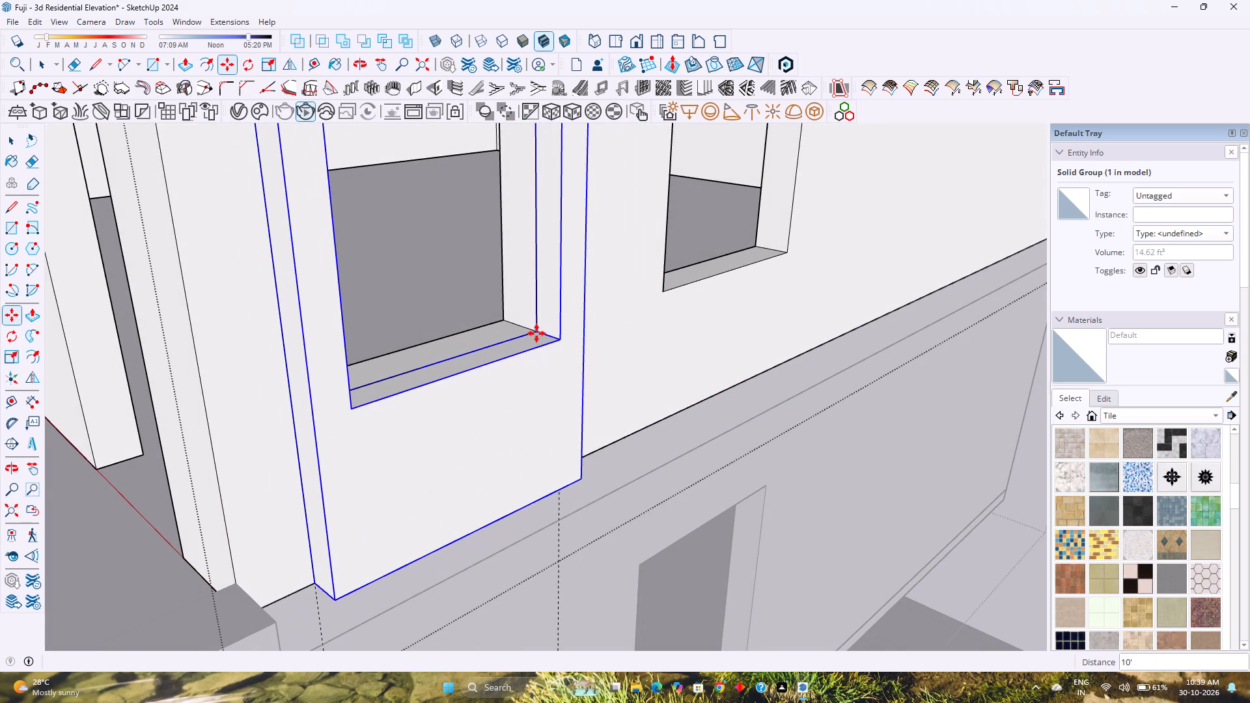
key("space")
key("Escape")
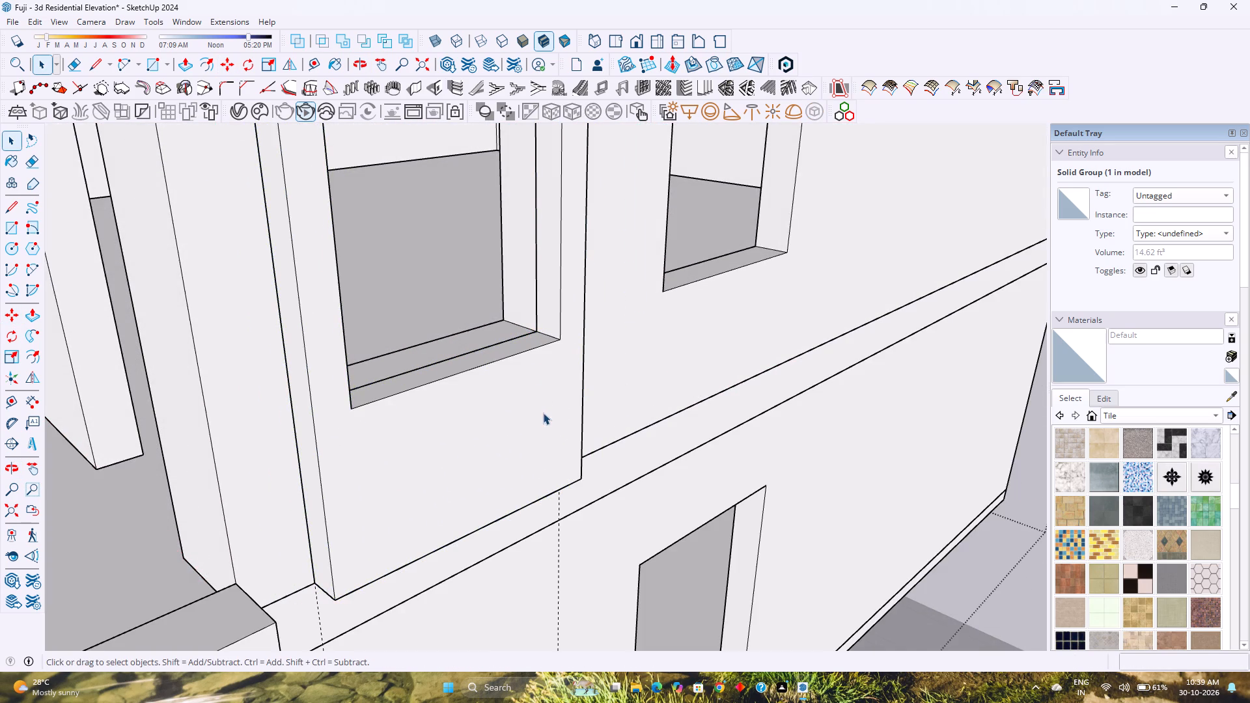
Open the upper-floor wall group and push the first window's sill face down by 1'.
scroll(543, 415, "down", 1)
middle_click_drag(527, 441, 581, 328)
scroll(583, 326, "down", 3)
middle_click_drag(499, 437, 569, 343)
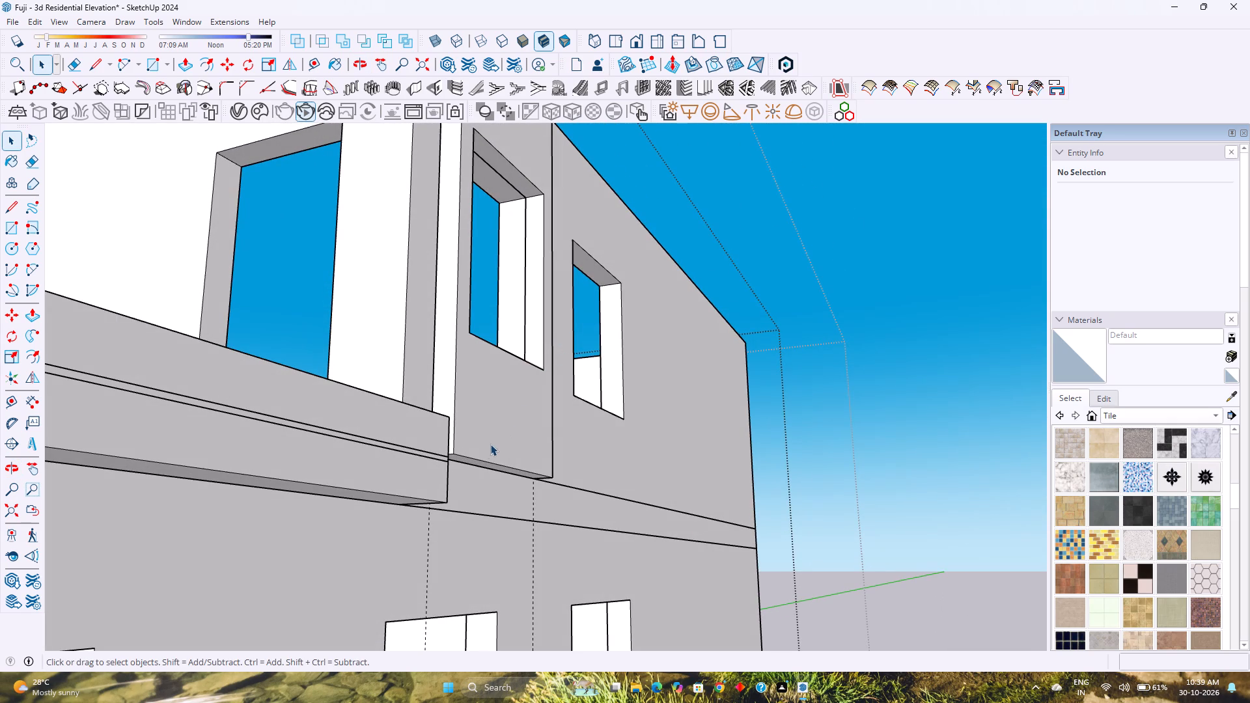
middle_click_drag(501, 420, 426, 565)
middle_click_drag(520, 343, 497, 433)
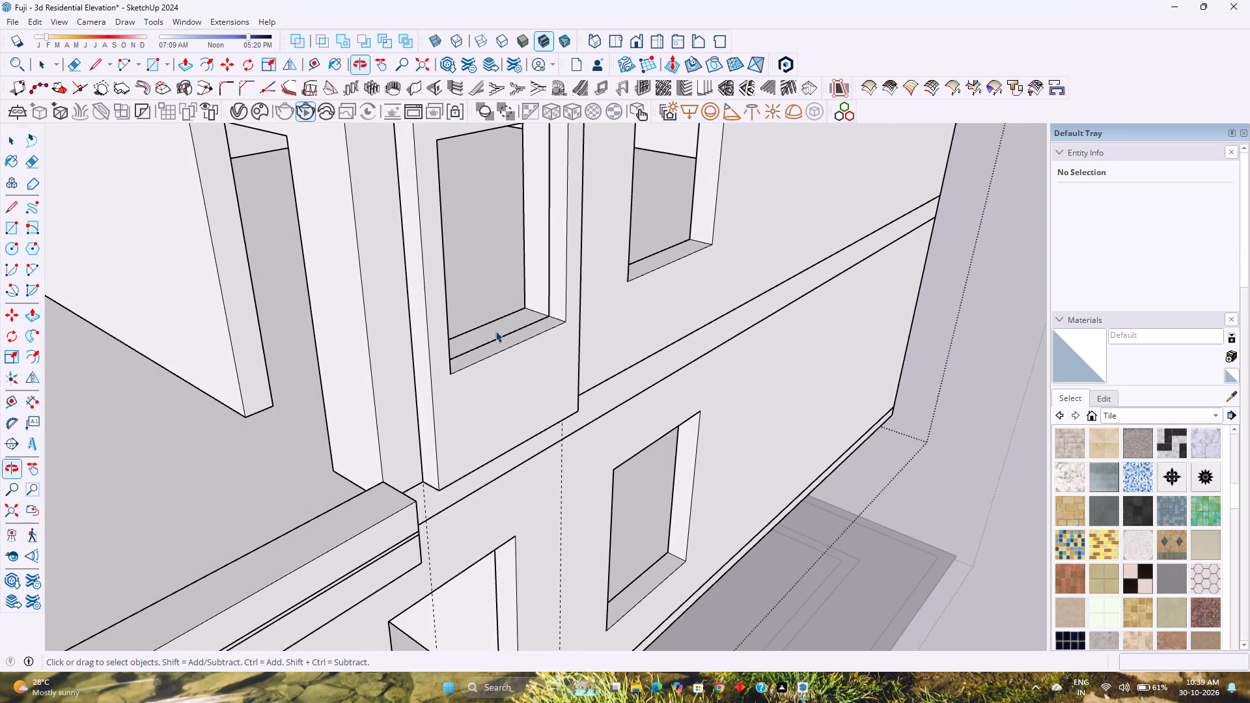
double_click(495, 330)
scroll(495, 330, "up", 3)
left_click(495, 330)
key("p")
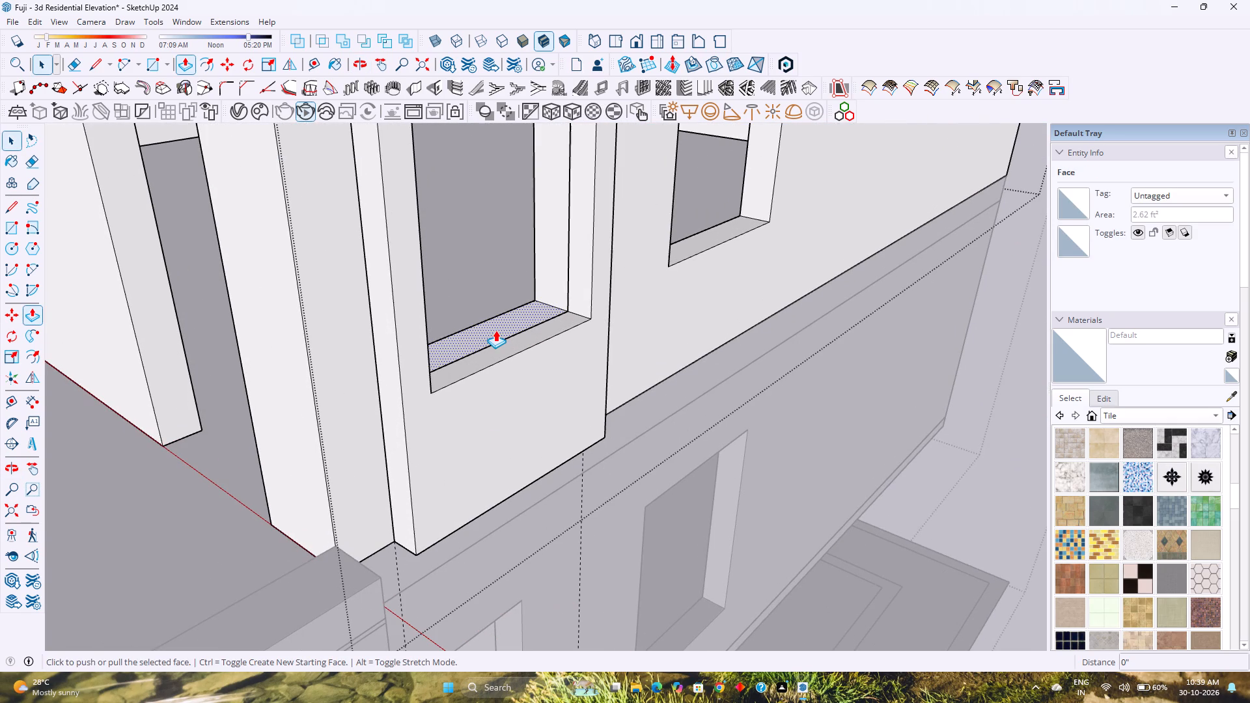
key("Escape")
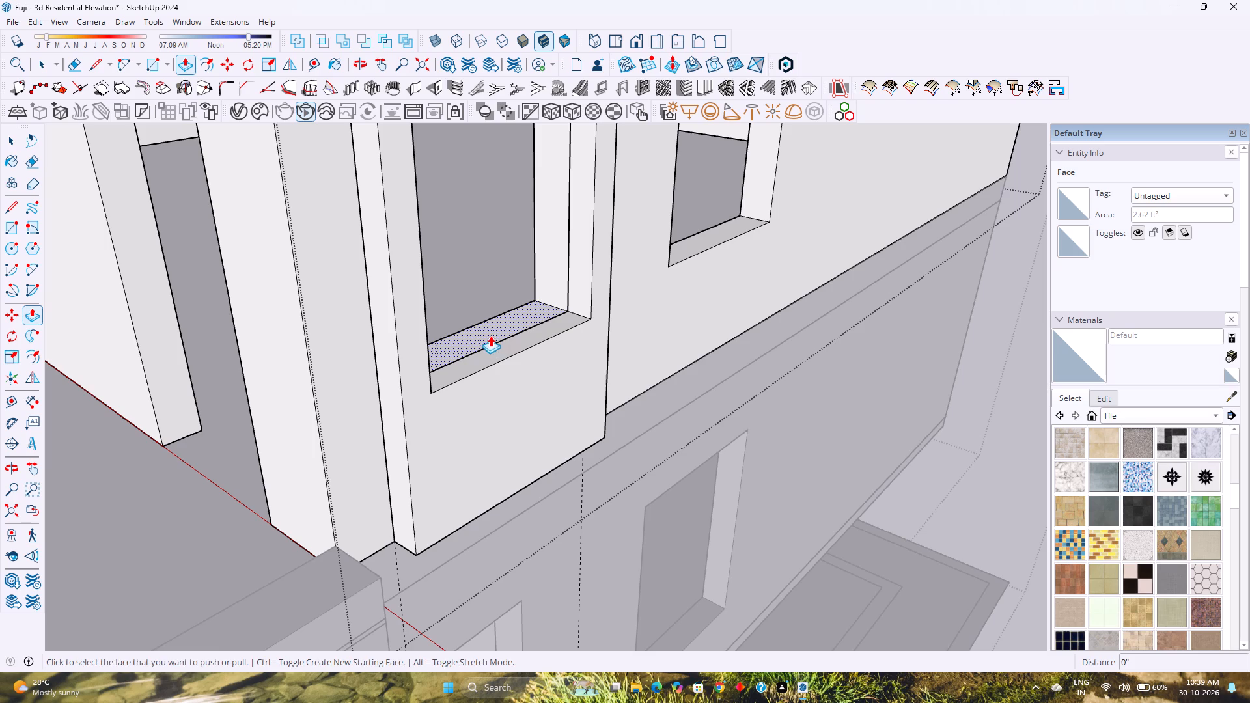
left_click(490, 335)
type("1'")
key("Return")
Open the projecting panel's group and push its window opening's sill face down by 1', matching the wall window.
key("space")
double_click(499, 353)
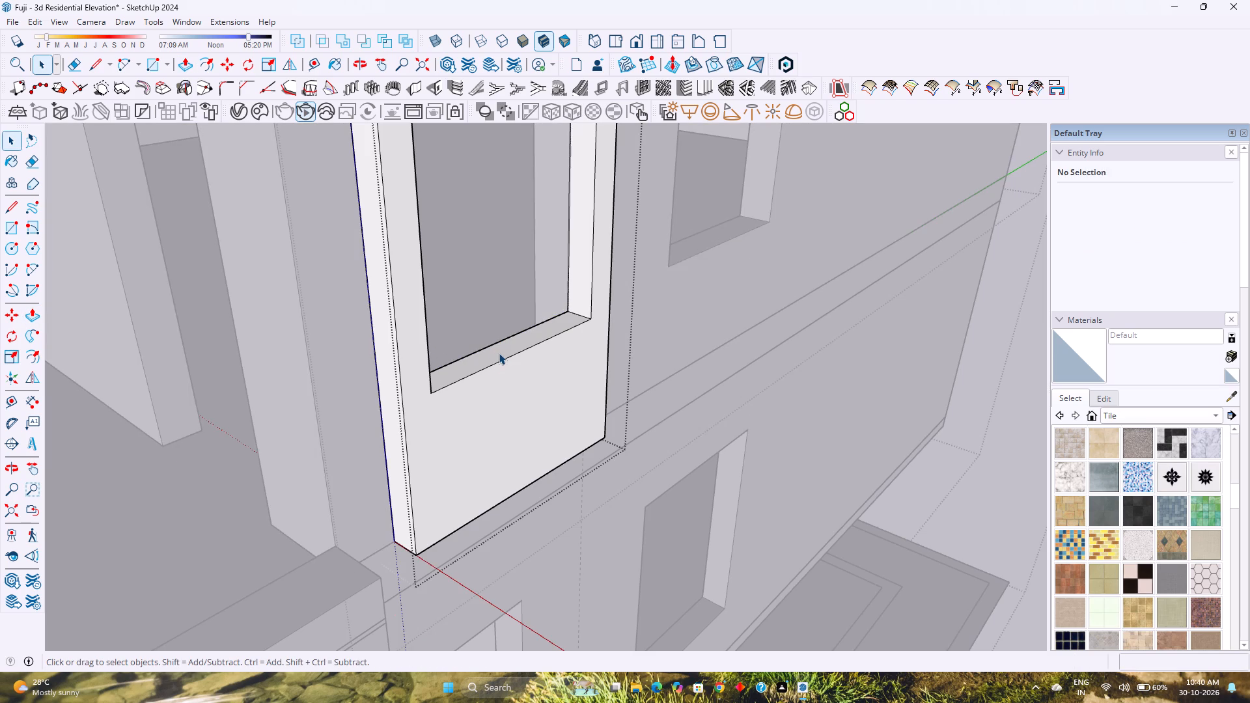
key("p")
double_click(502, 352)
key("space")
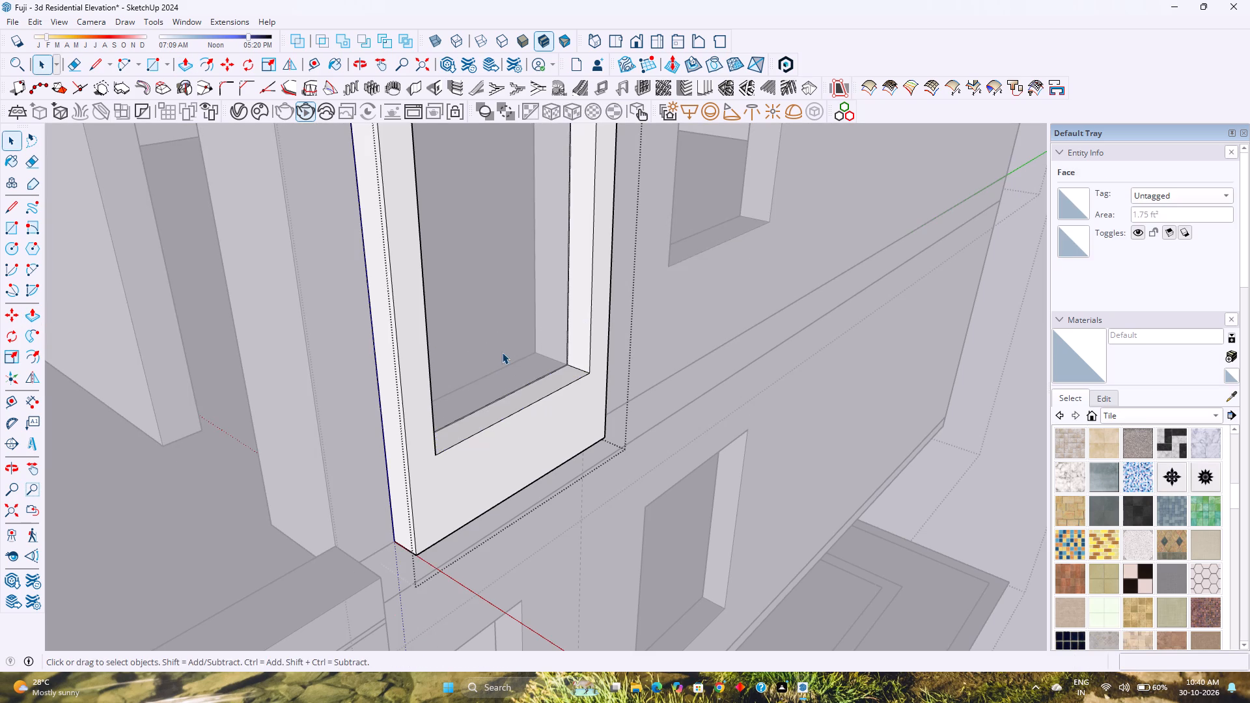
Extrude the projecting panel's bottom face downward by 6".
middle_click_drag(495, 402, 469, 341)
middle_click(472, 329)
middle_click_drag(499, 432, 531, 307)
middle_click(532, 306)
middle_click_drag(511, 428, 531, 356)
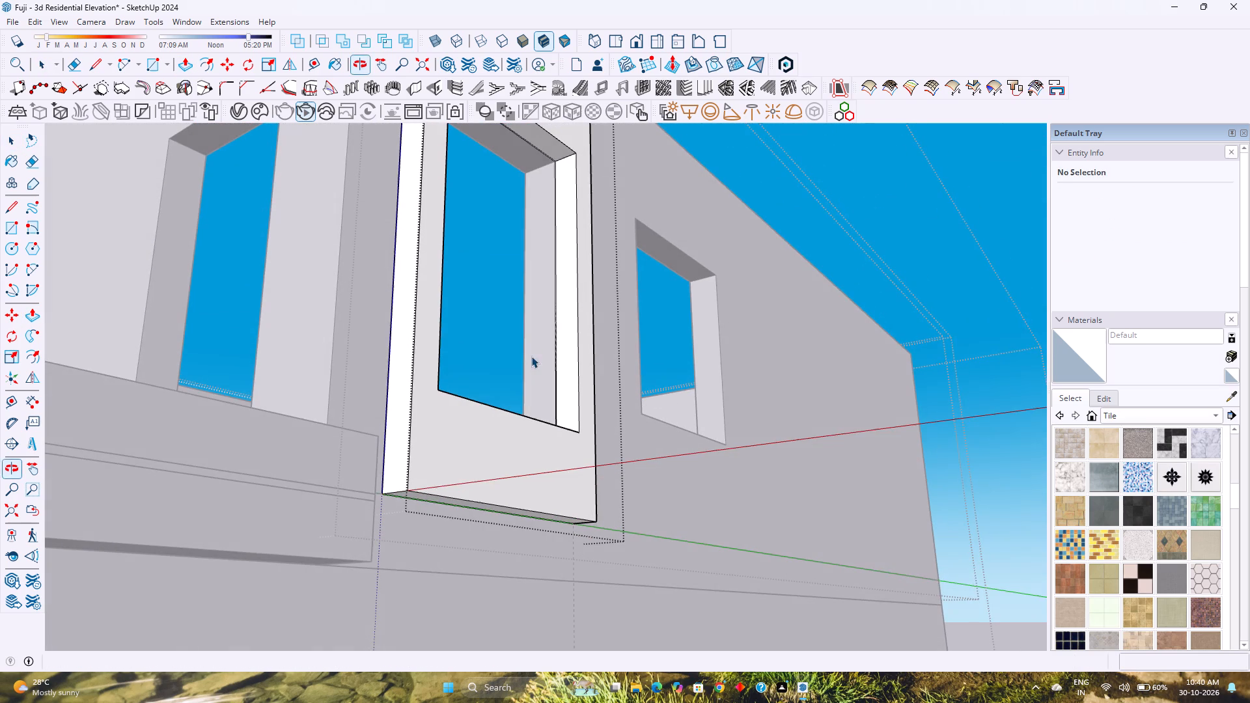
key("p")
middle_click_drag(473, 482, 473, 417)
left_click(463, 499)
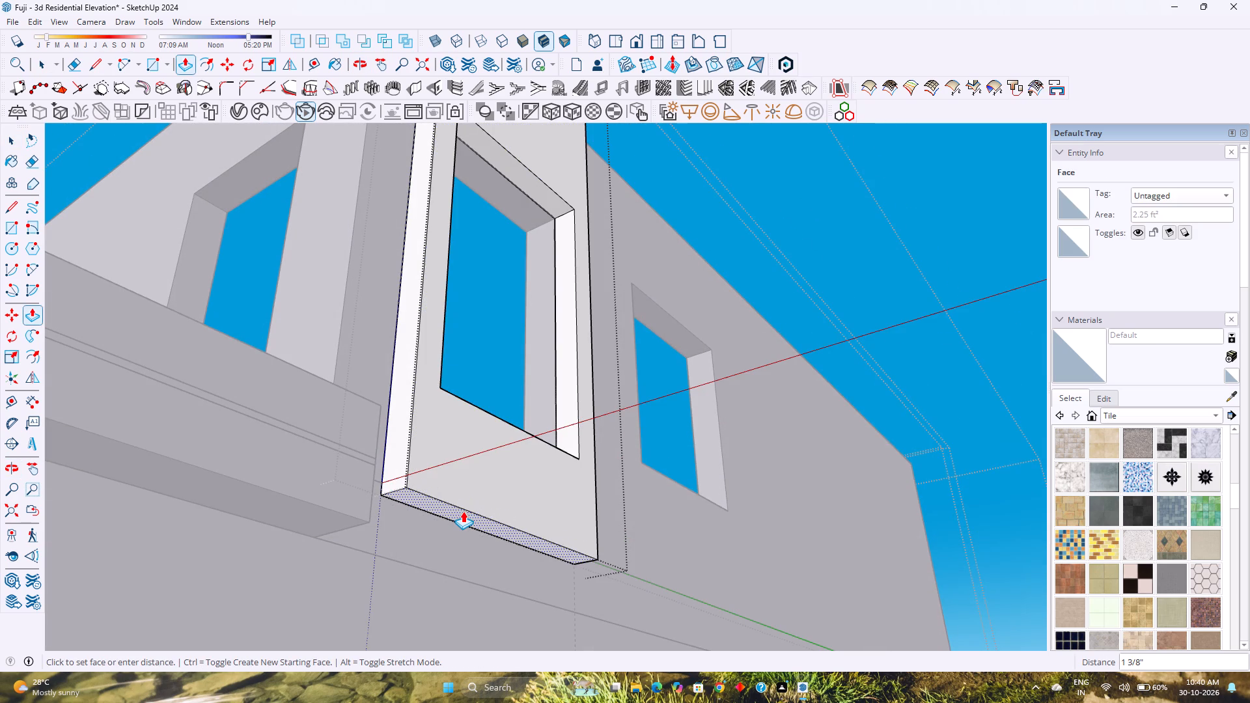
key("6")
key("Return")
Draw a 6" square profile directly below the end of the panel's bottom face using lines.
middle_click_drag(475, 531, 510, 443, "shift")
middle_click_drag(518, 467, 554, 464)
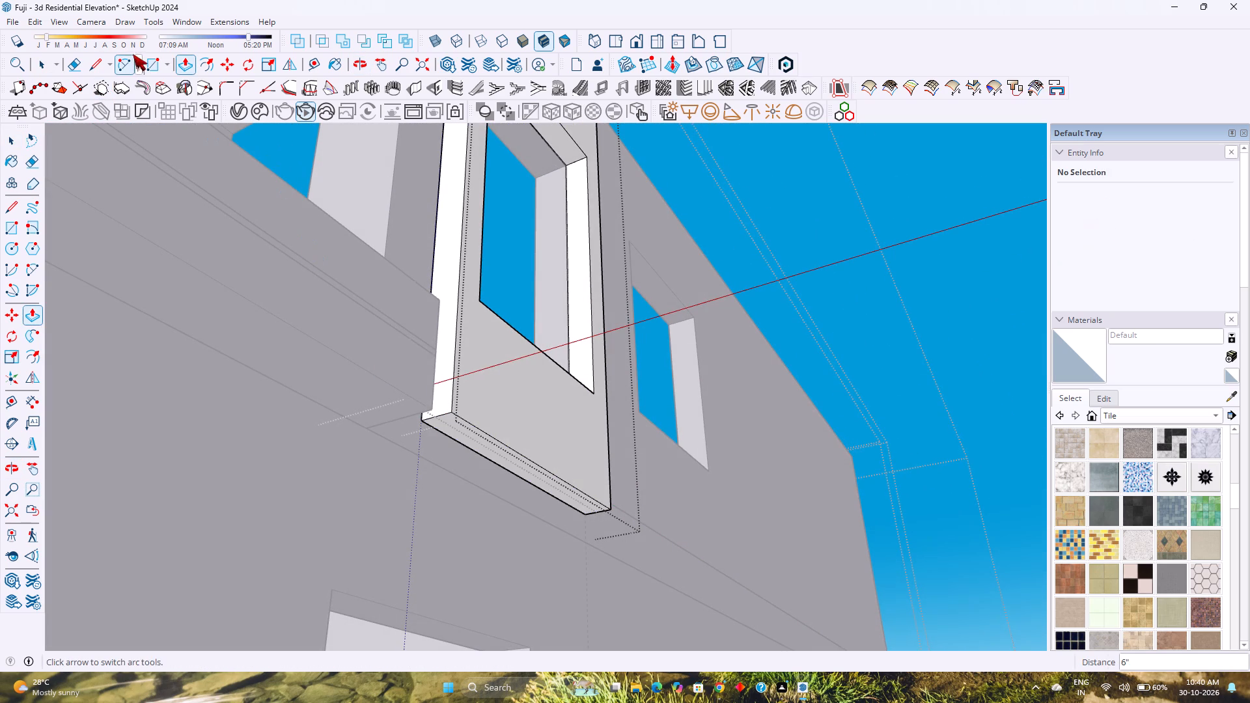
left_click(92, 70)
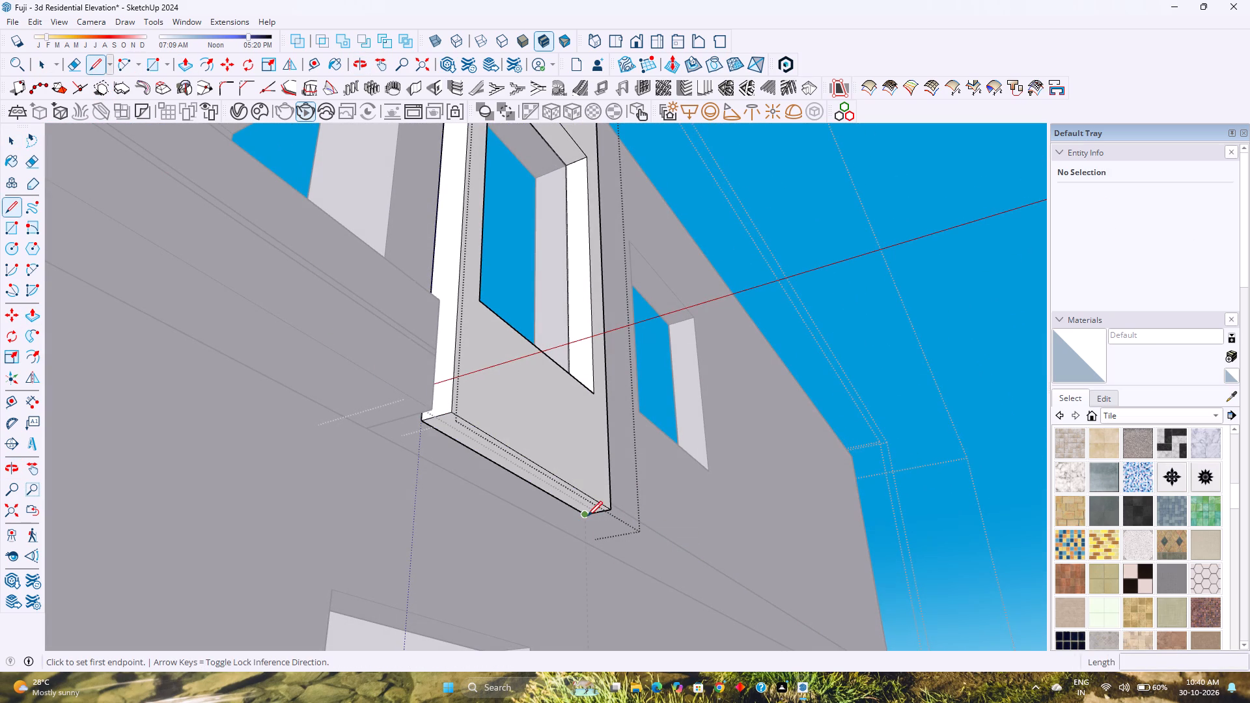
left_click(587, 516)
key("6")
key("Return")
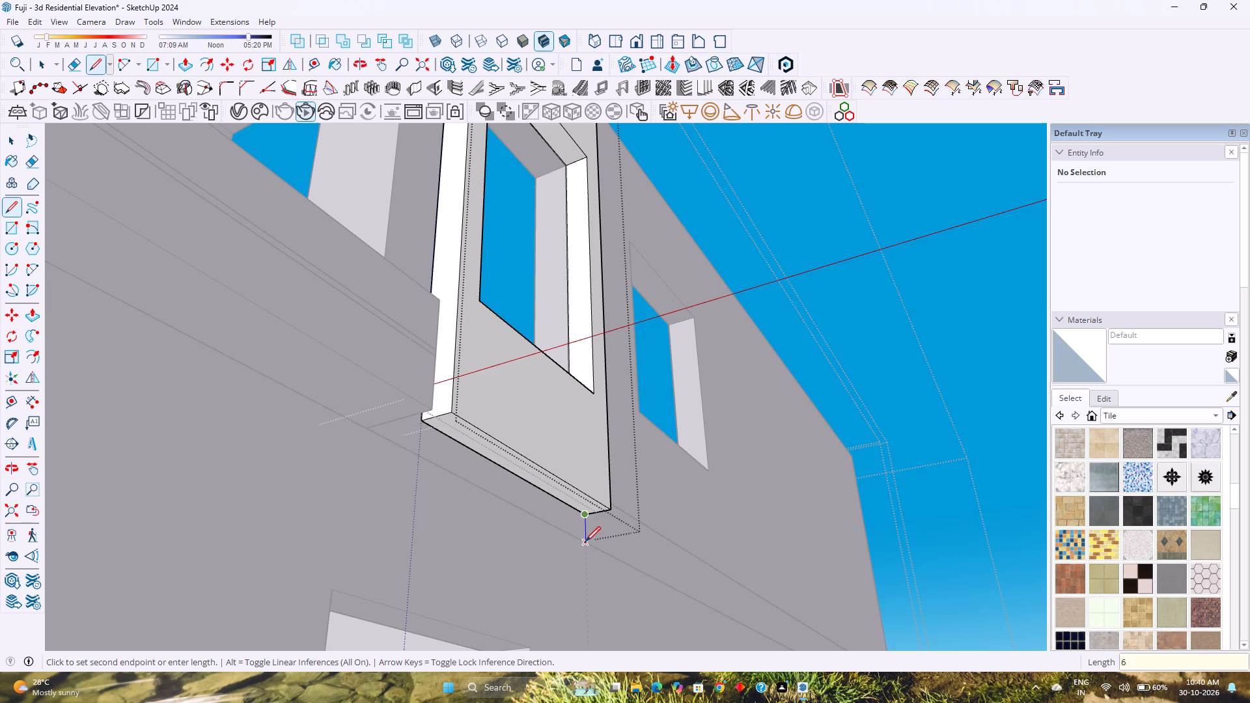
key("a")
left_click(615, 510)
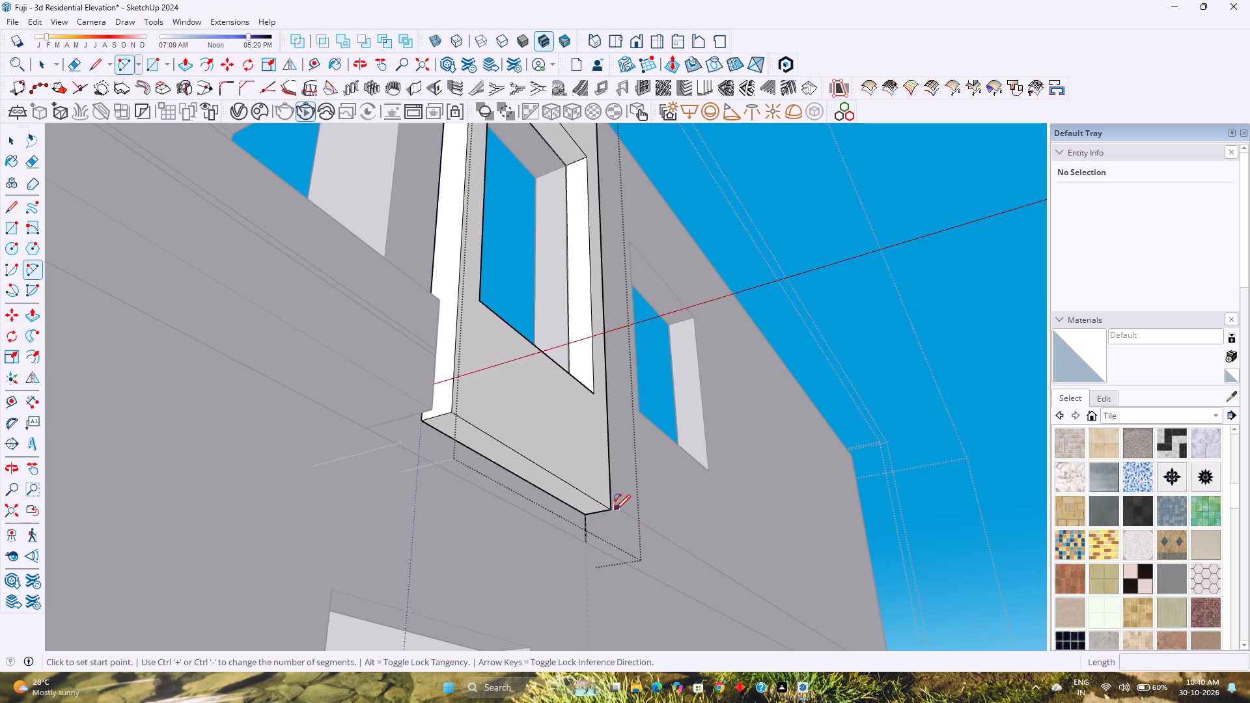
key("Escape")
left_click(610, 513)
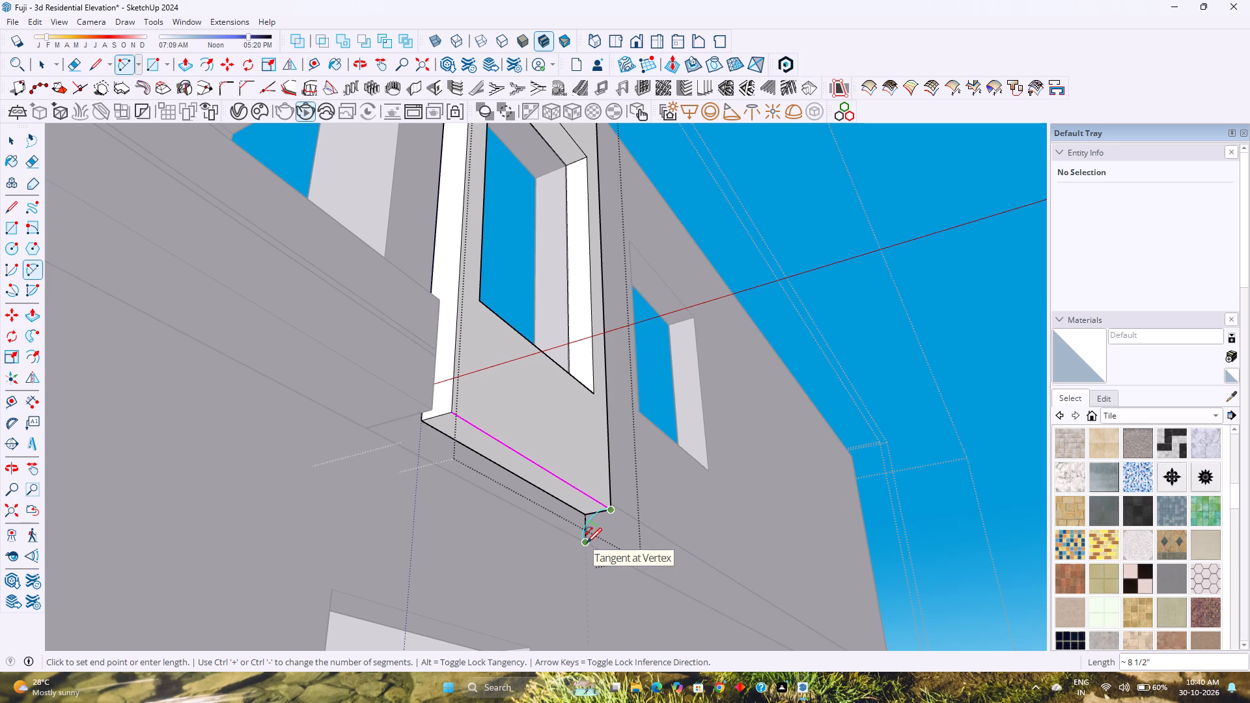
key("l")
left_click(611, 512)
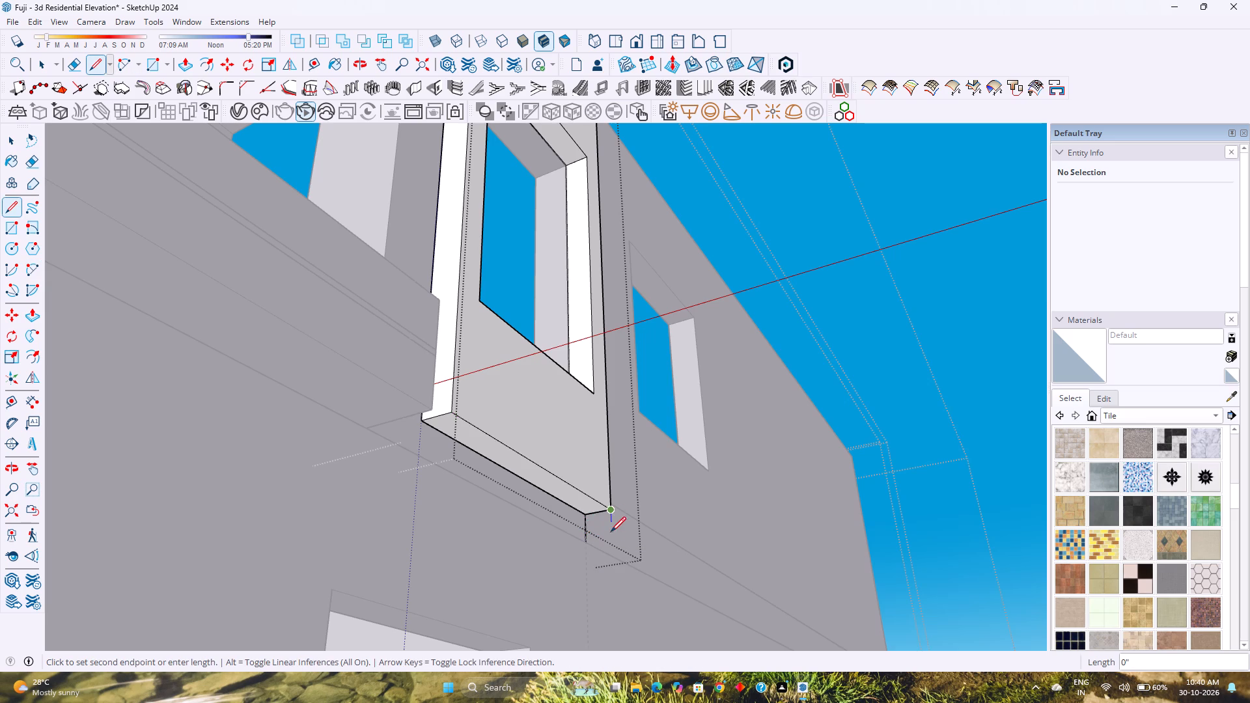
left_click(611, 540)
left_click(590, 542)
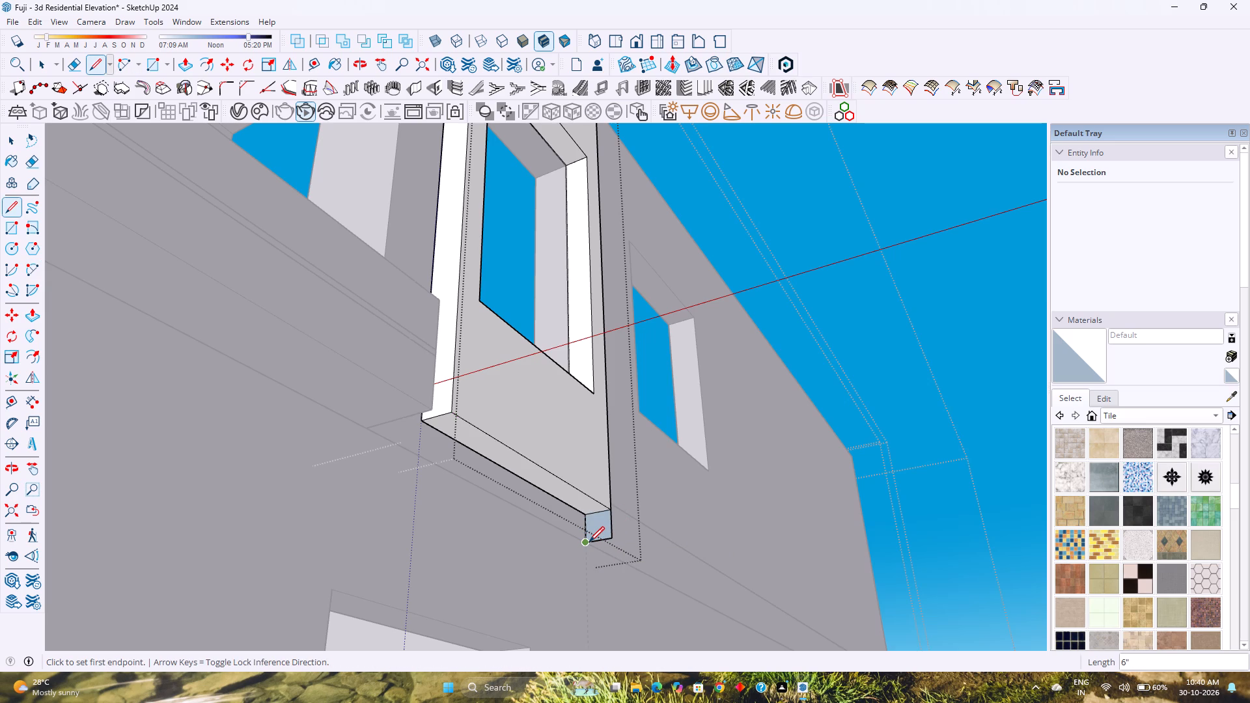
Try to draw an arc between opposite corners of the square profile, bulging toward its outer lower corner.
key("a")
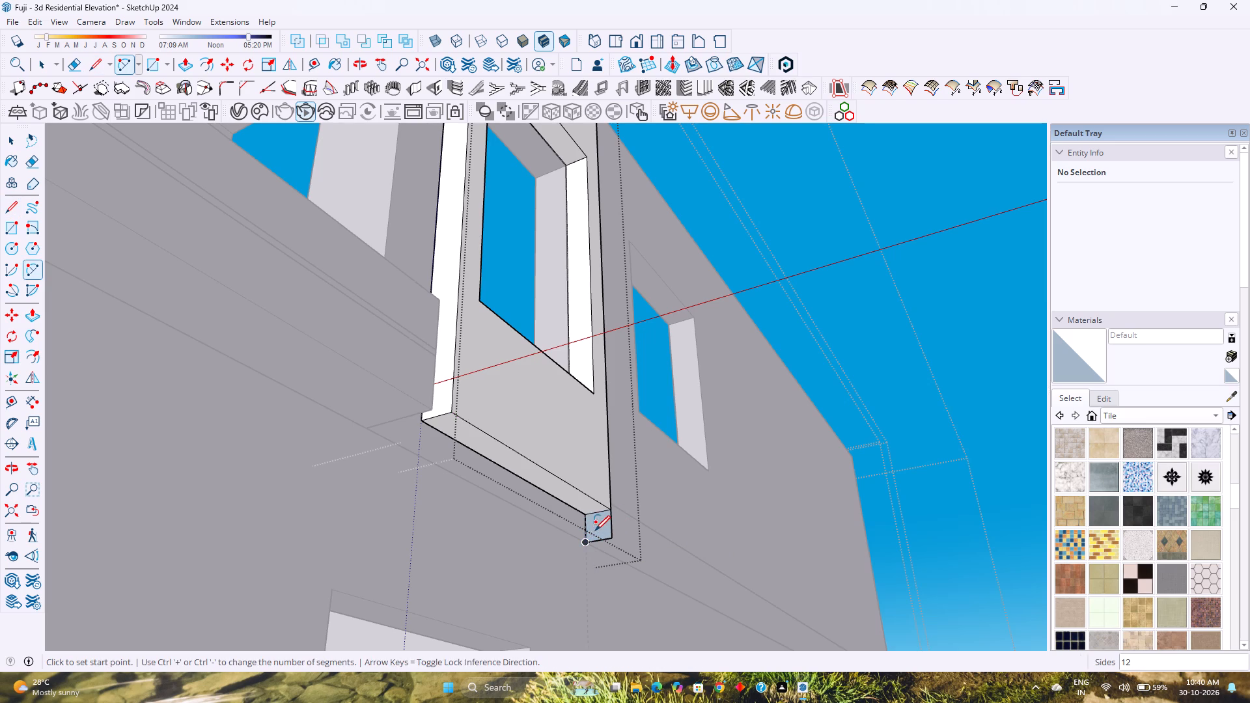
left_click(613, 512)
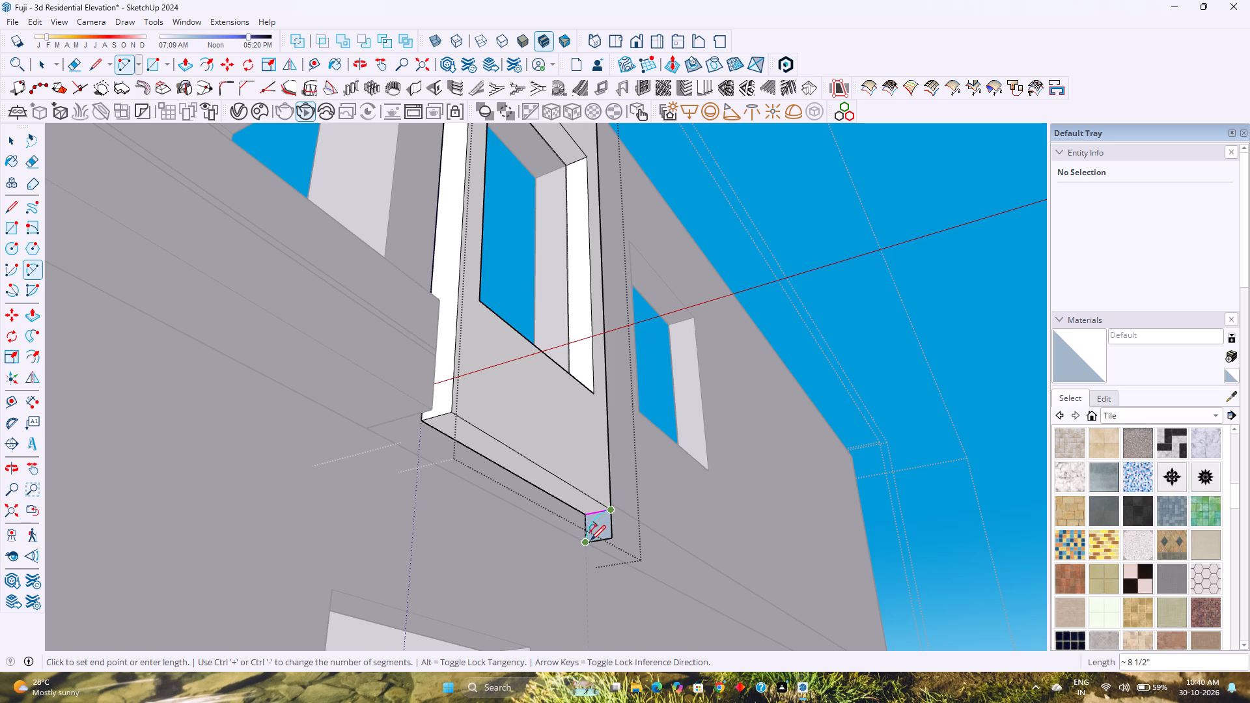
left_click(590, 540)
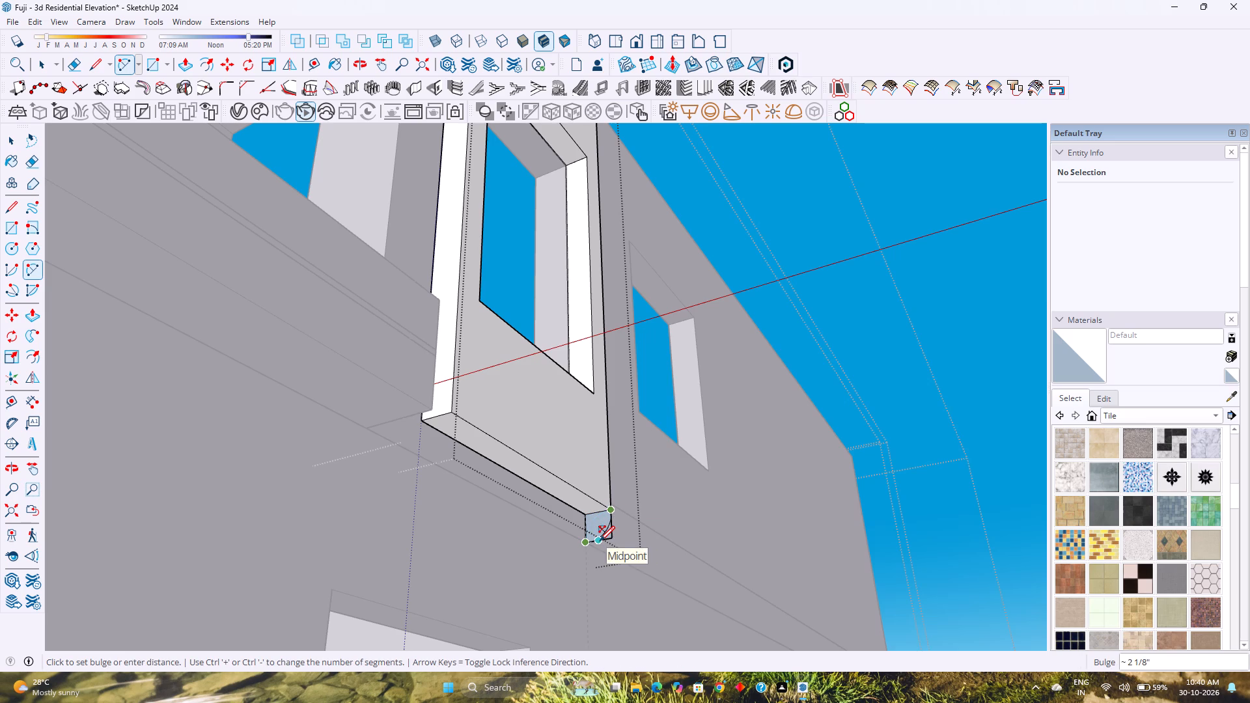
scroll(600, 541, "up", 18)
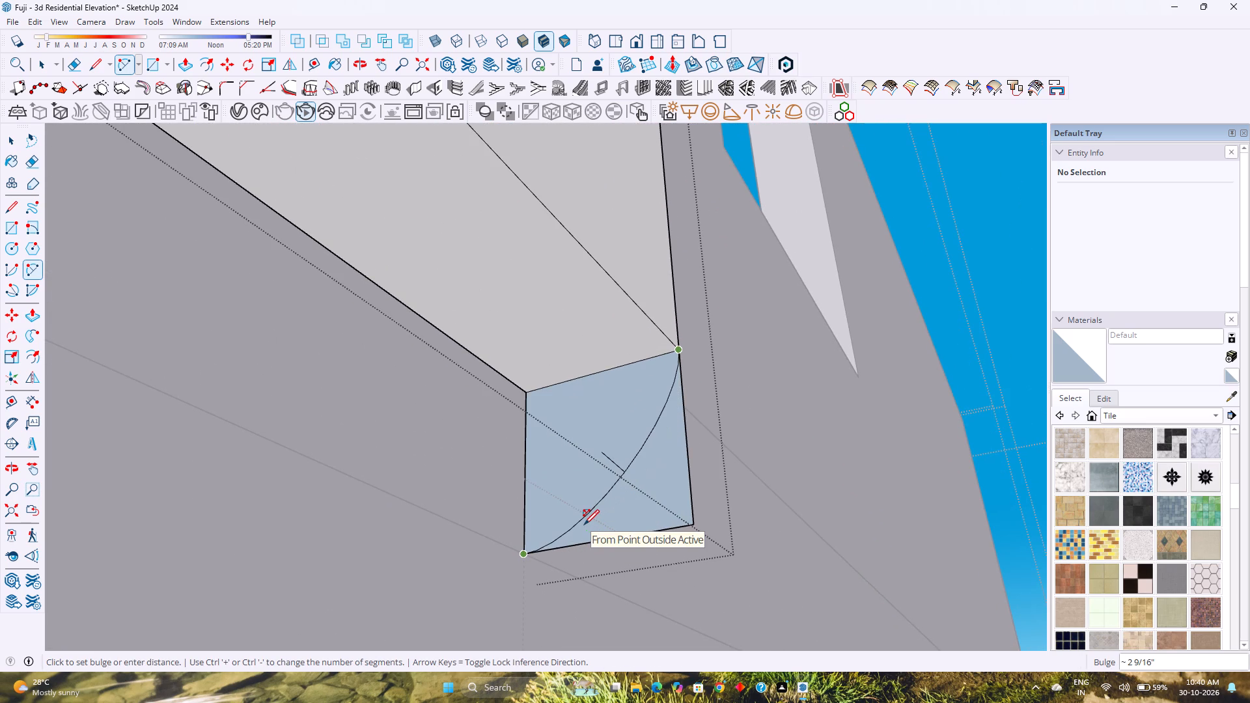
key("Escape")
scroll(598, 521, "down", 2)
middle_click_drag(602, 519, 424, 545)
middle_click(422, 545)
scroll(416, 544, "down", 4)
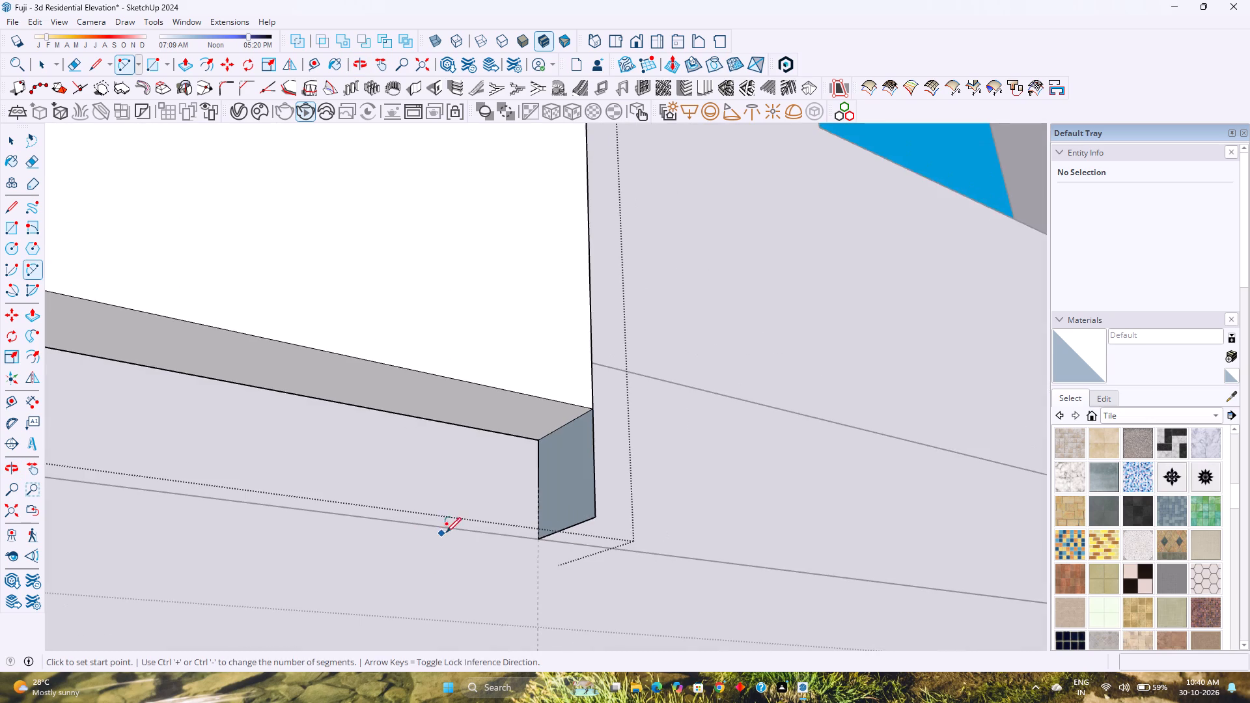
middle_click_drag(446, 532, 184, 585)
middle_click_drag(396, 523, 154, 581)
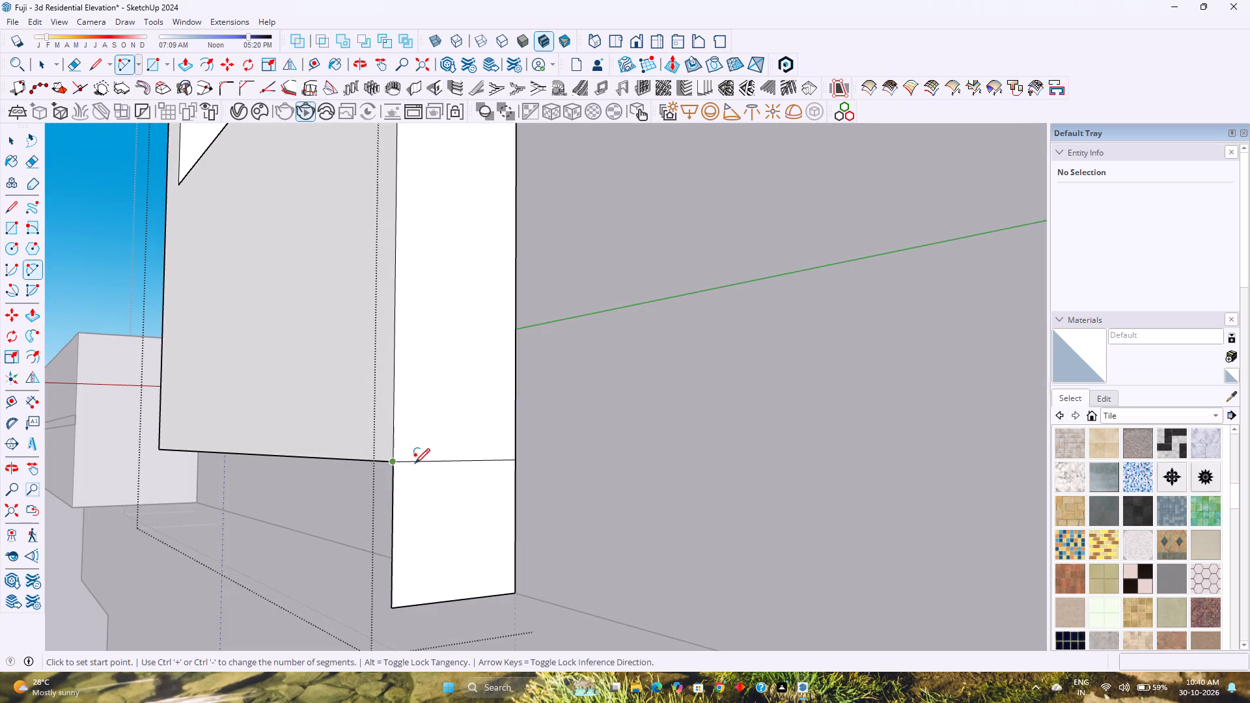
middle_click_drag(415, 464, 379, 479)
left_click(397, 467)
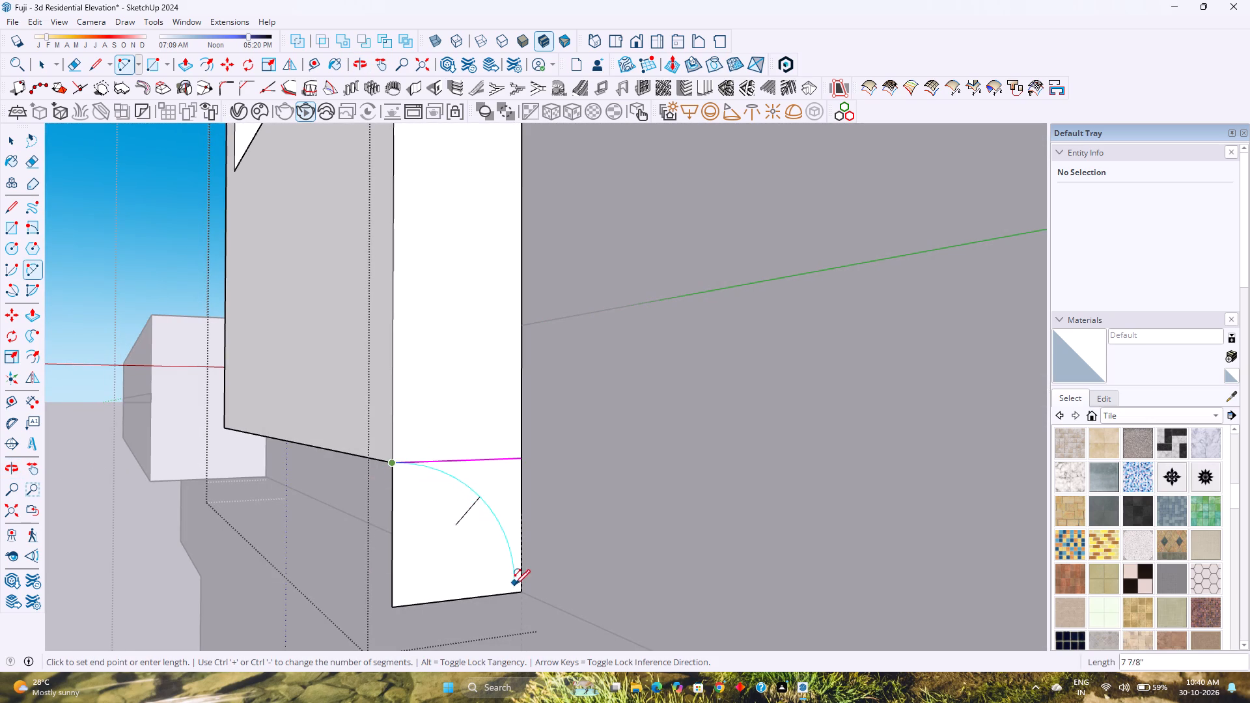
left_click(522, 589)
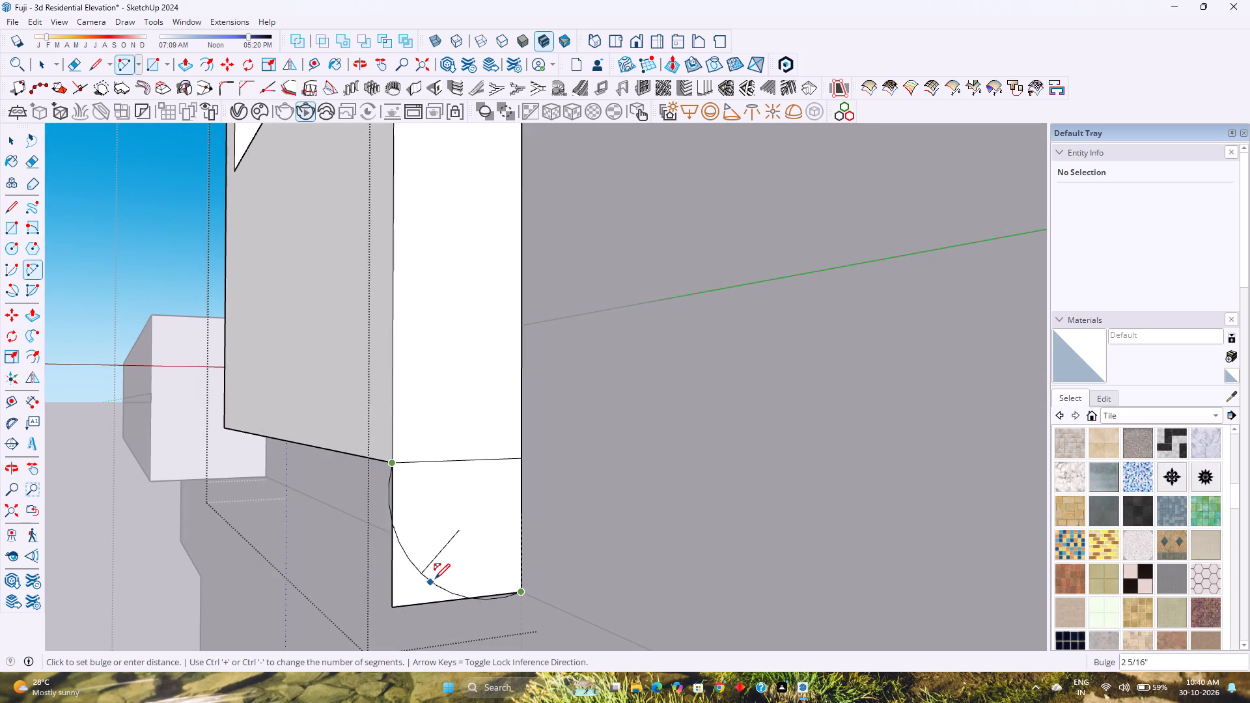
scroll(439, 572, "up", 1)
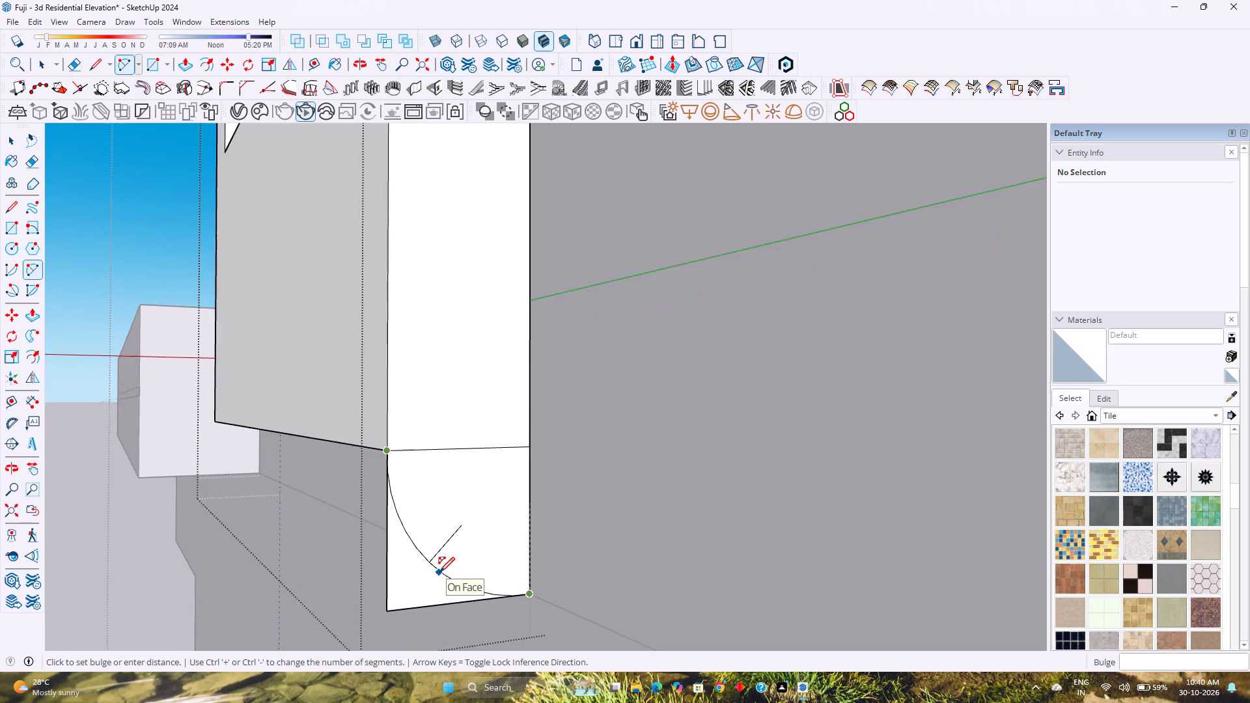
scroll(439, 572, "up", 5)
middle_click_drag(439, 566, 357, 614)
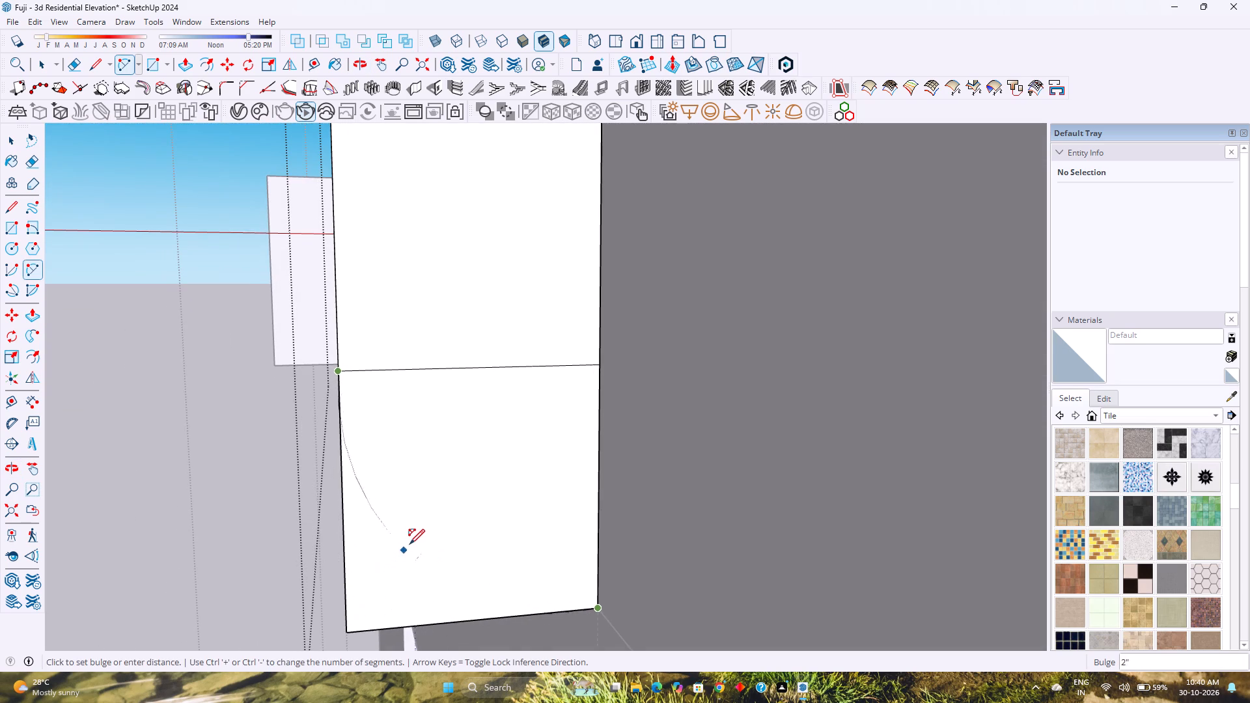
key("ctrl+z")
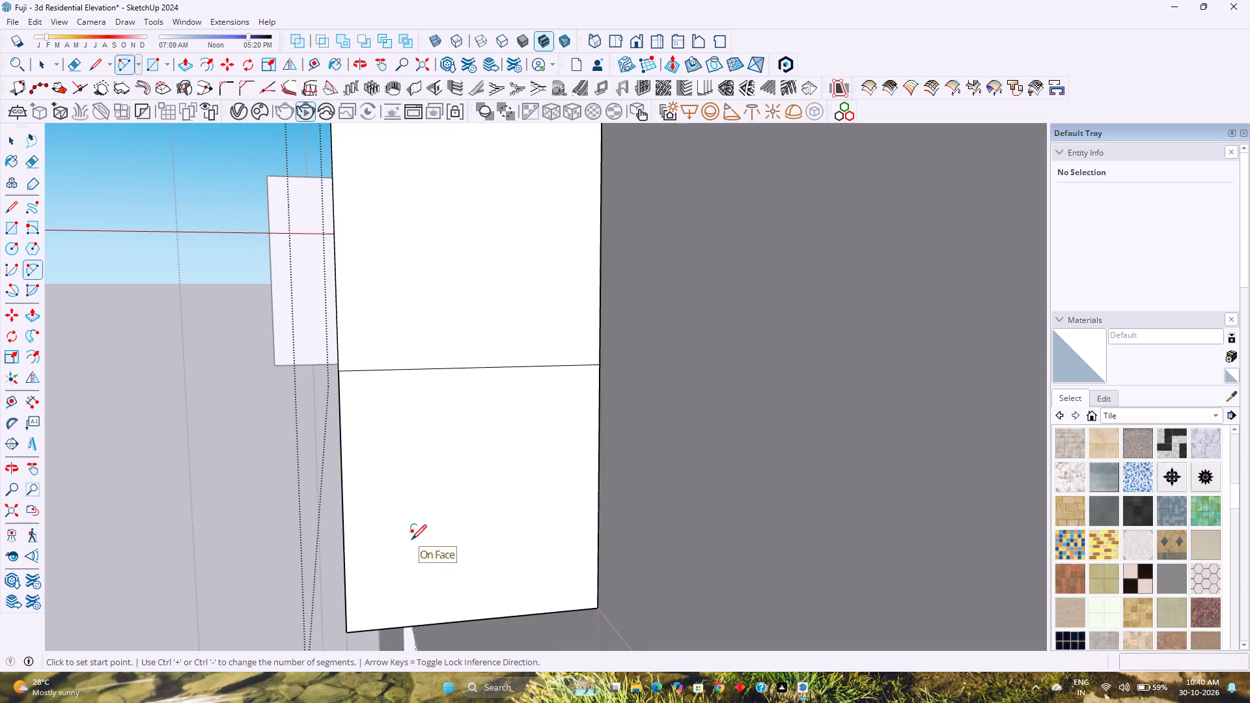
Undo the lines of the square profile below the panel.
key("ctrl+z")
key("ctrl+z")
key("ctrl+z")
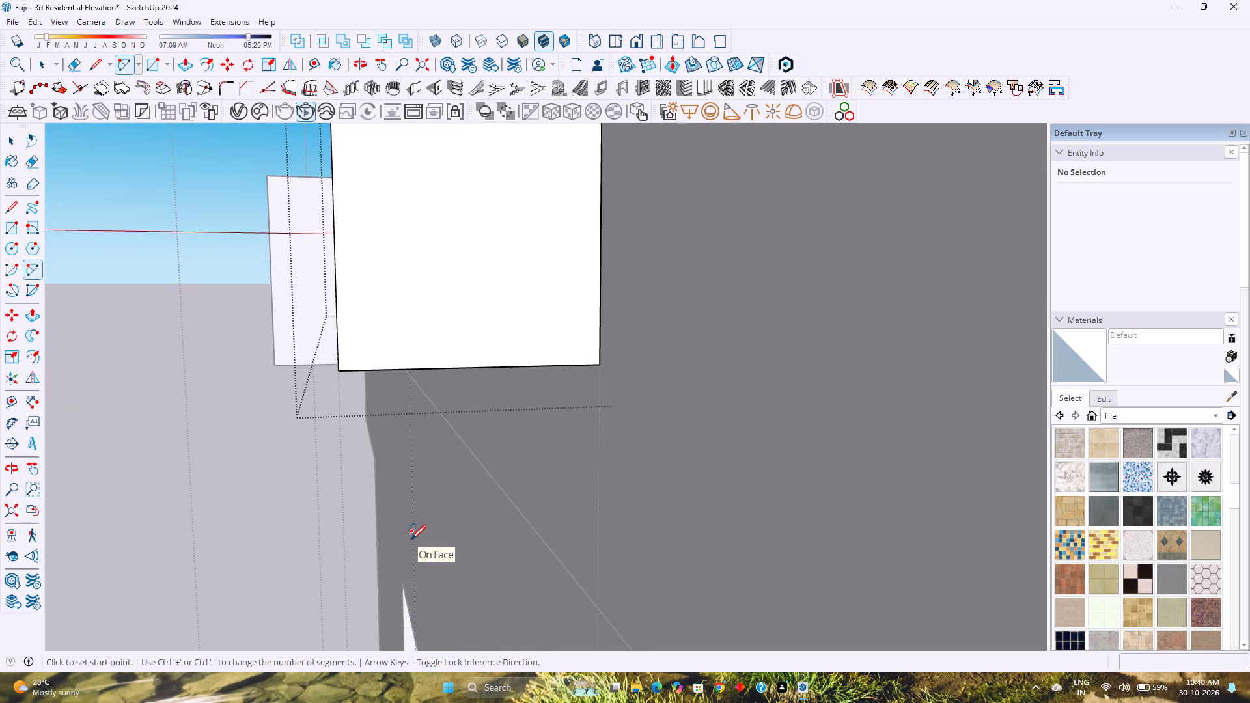
Extrude the panel's bottom face a further 3" downward.
scroll(411, 540, "down", 1)
middle_click_drag(411, 540, 460, 526)
middle_click(460, 526)
scroll(460, 524, "down", 2)
middle_click_drag(467, 518, 488, 493)
middle_click(488, 493)
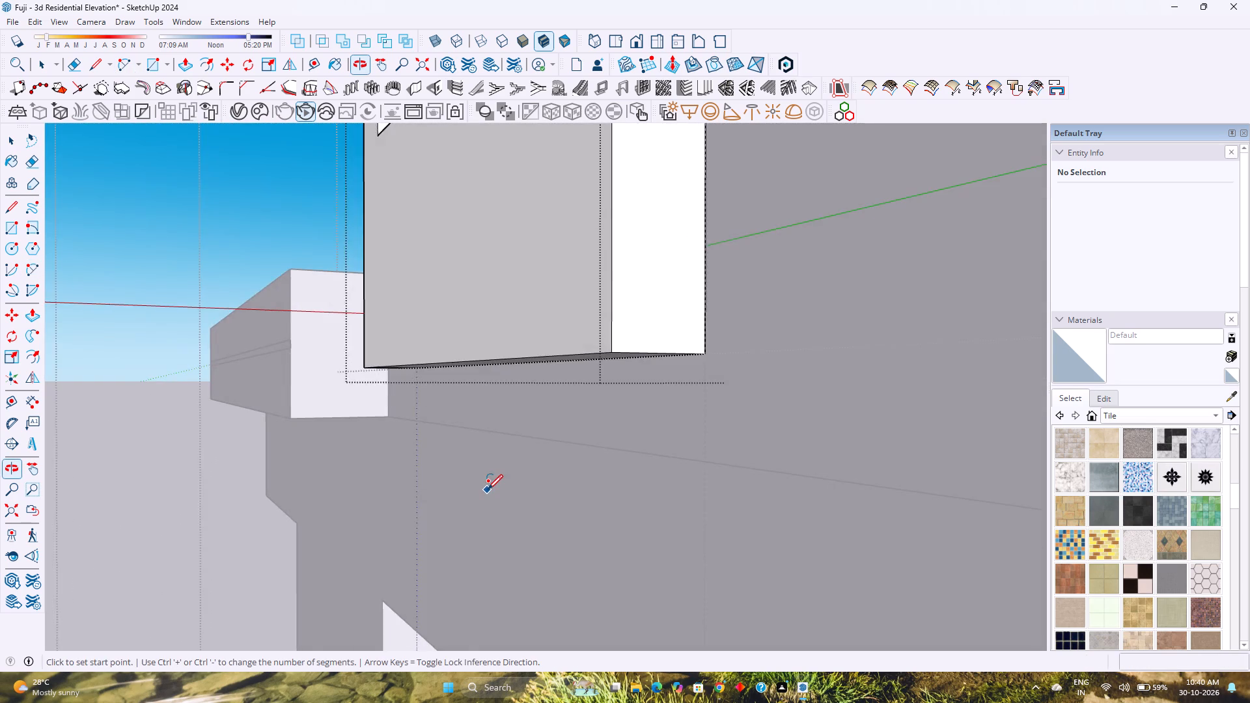
scroll(488, 489, "down", 2)
middle_click_drag(498, 485, 502, 417)
middle_click(502, 417)
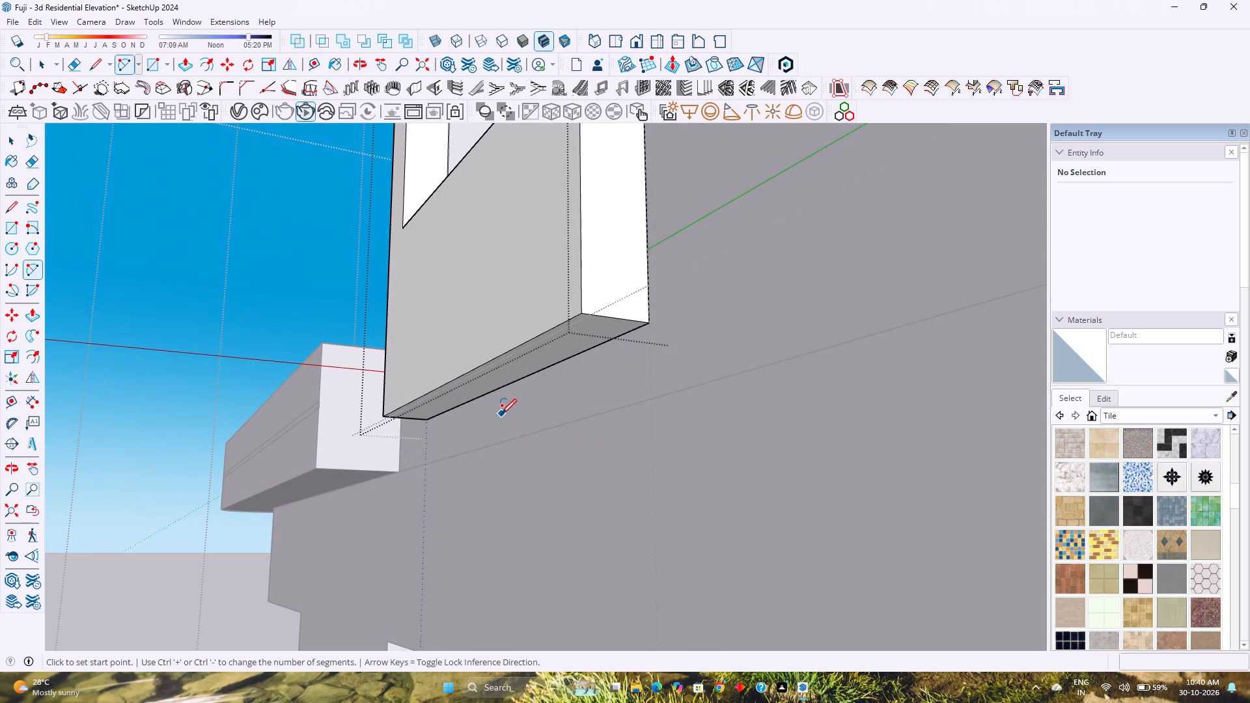
key("p")
left_click(566, 335)
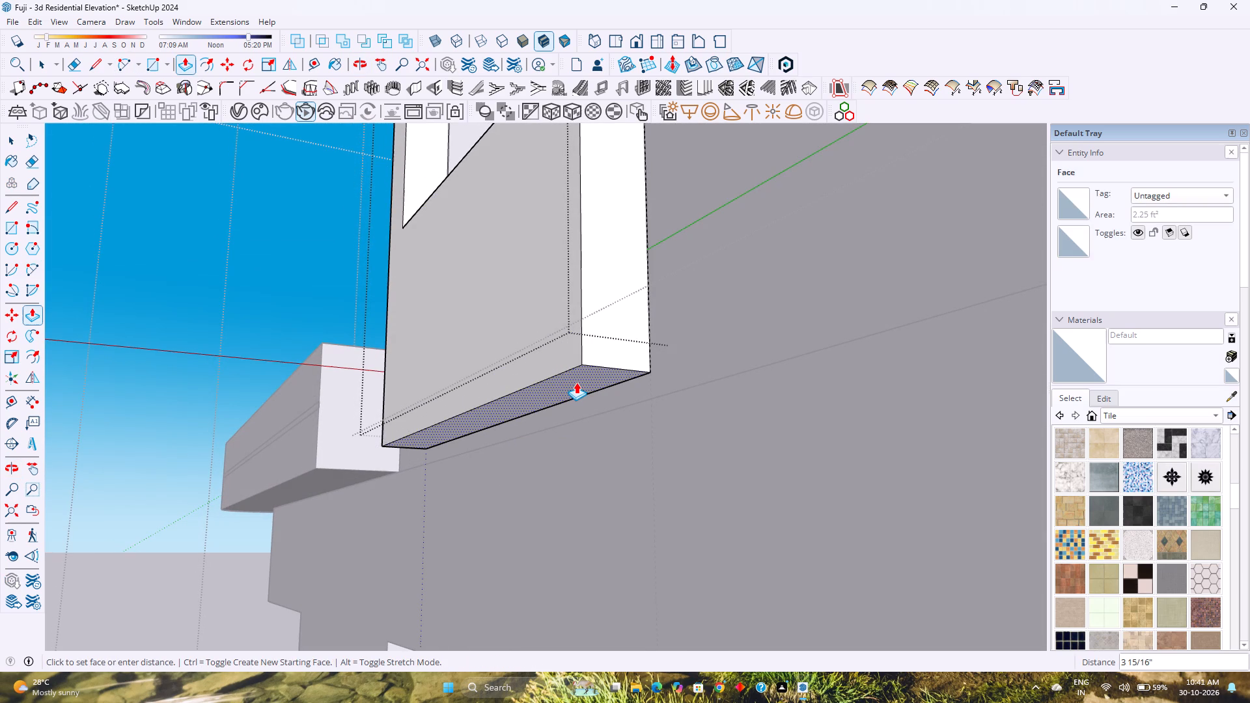
key("3")
key("Return")
Examine the lengthened panel against the side wall, the floor band and the rest of the house.
middle_click_drag(576, 382, 555, 417)
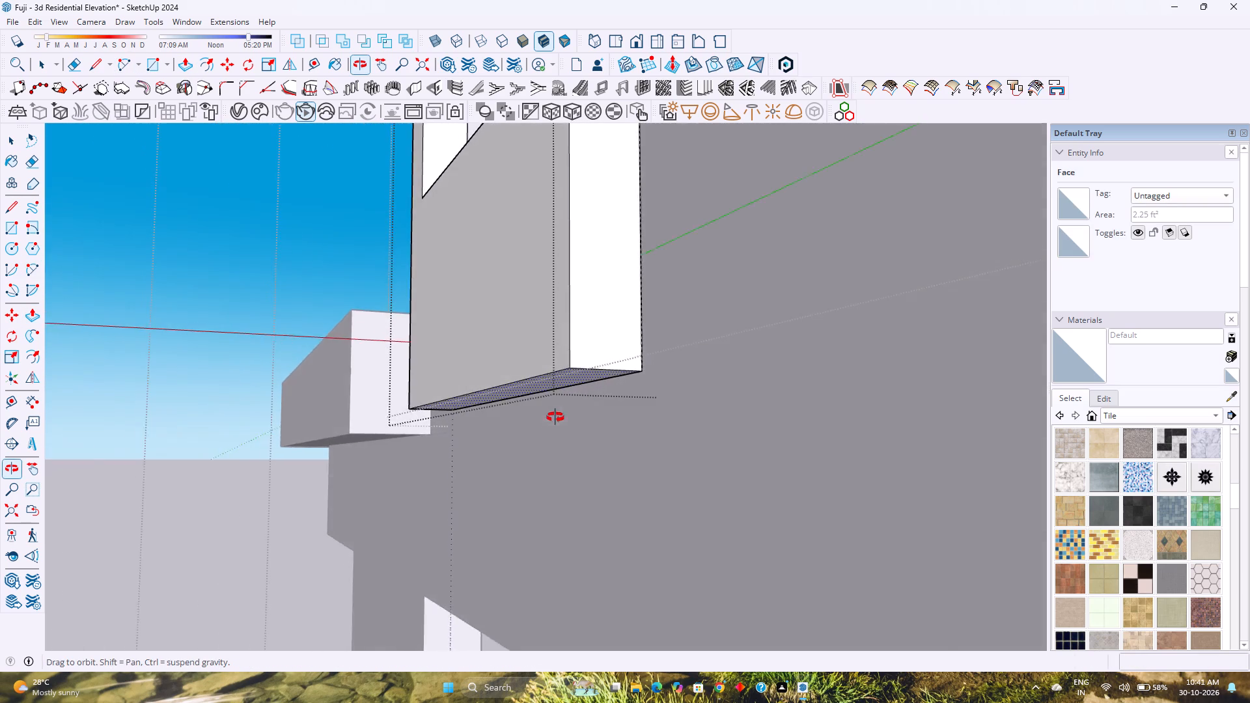
middle_click_drag(555, 417, 818, 390)
scroll(663, 402, "down", 8)
middle_click_drag(410, 423, 755, 392)
scroll(728, 400, "down", 3)
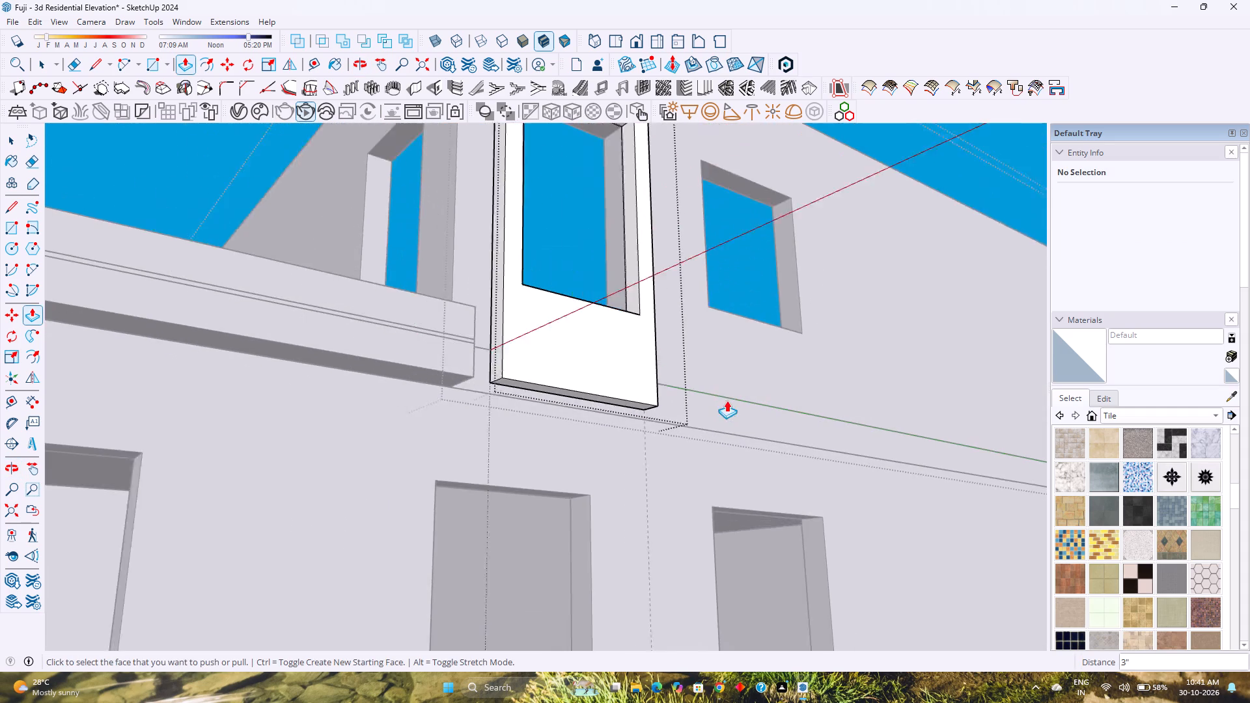
scroll(727, 400, "down", 4)
middle_click_drag(414, 443, 523, 460)
middle_click(523, 460)
scroll(520, 457, "down", 2)
middle_click_drag(447, 462, 572, 486, "shift")
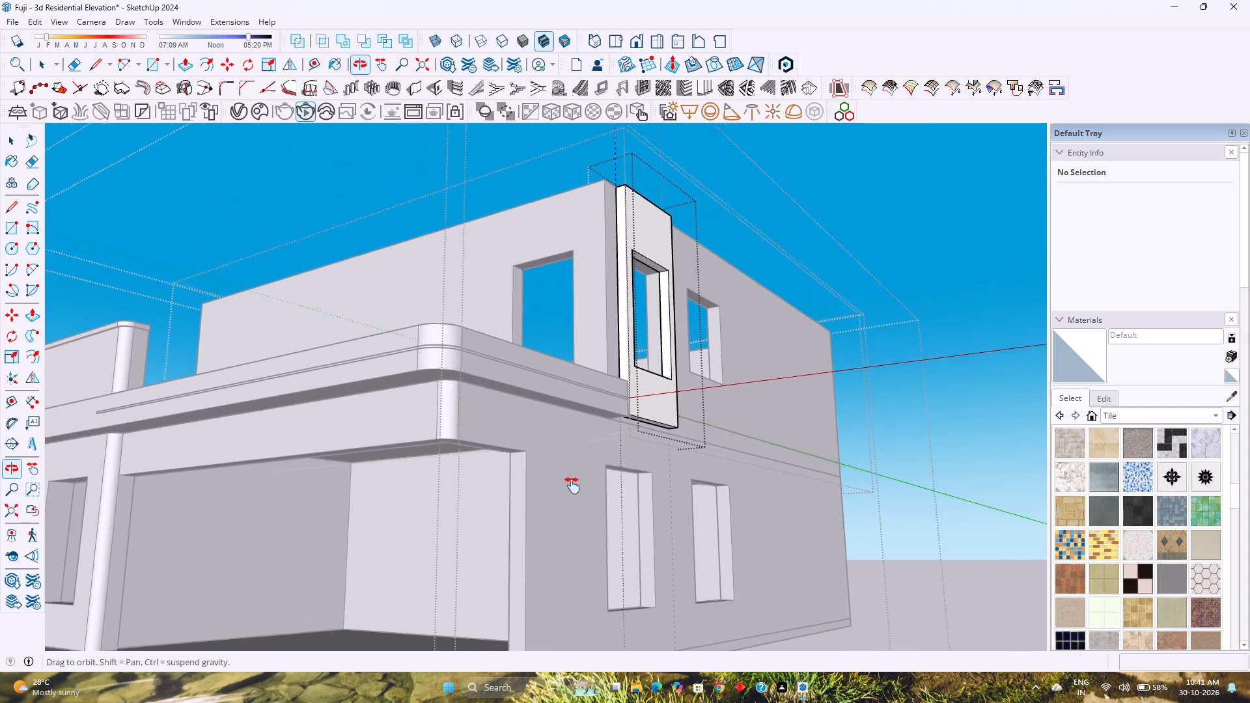
middle_click_drag(572, 486, 591, 493, "shift")
middle_click(591, 493)
middle_click_drag(678, 480, 370, 506)
middle_click(369, 506)
Place a guide line on the panel's narrow side face, 6" above its bottom edge.
scroll(262, 473, "up", 5)
middle_click_drag(264, 471, 98, 519)
middle_click(98, 519)
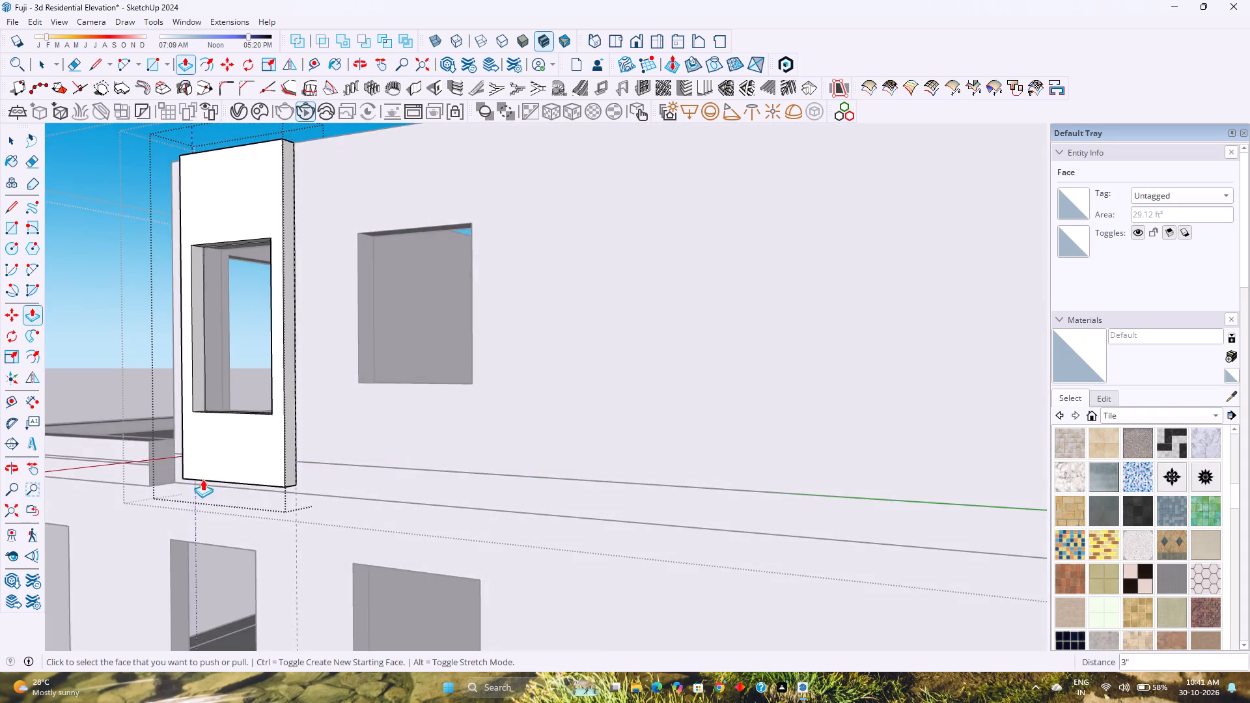
scroll(274, 476, "up", 10)
middle_click_drag(329, 478, 216, 496)
middle_click(215, 496)
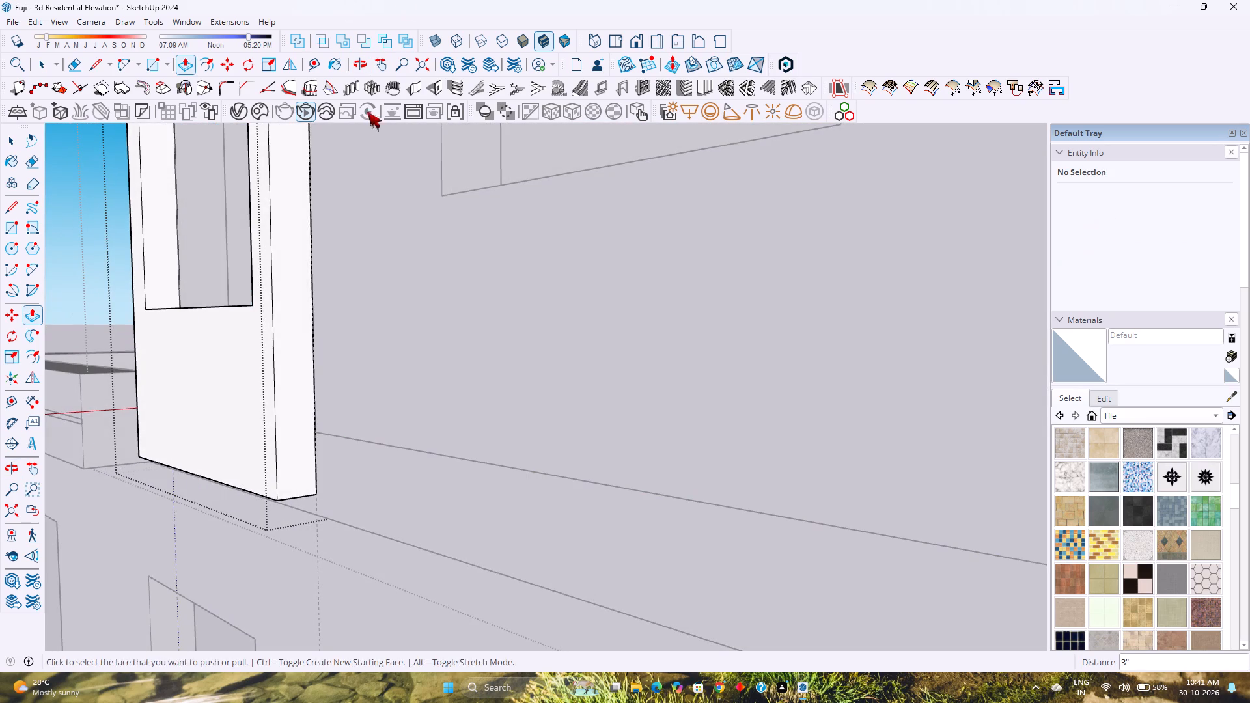
left_click(313, 71)
left_click(299, 496)
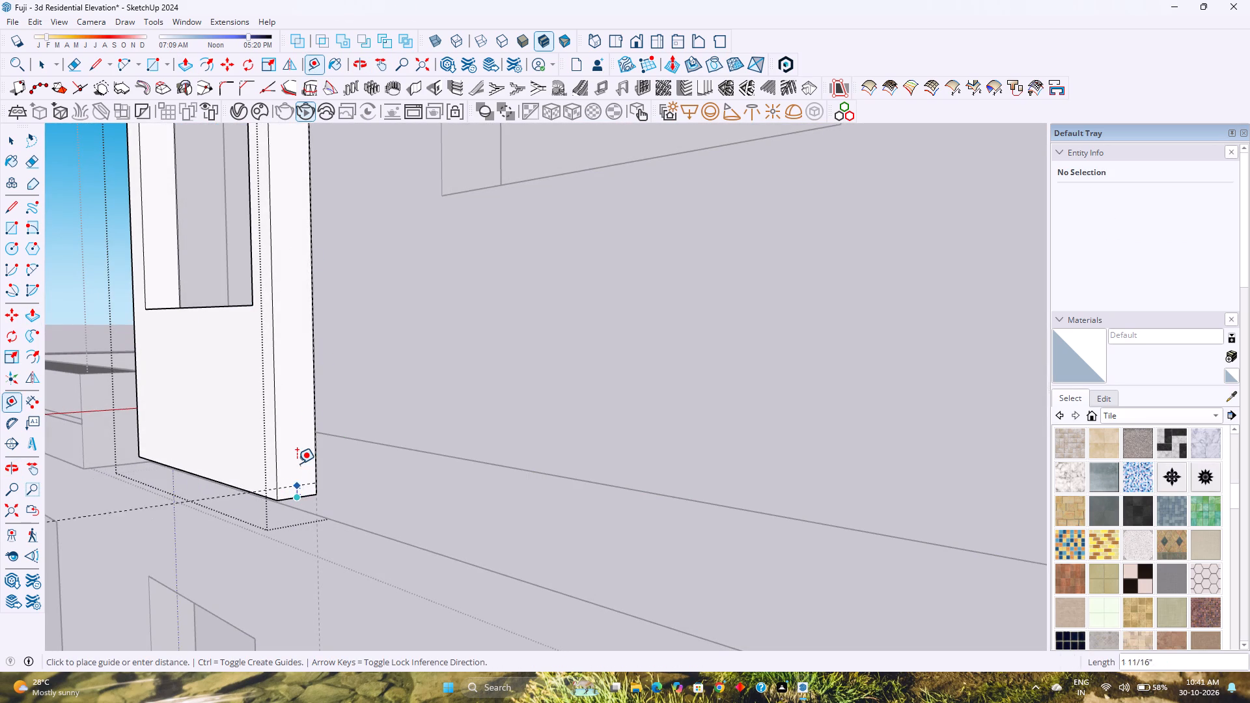
key("6")
key("Return")
Draw a tangent arc on the panel's narrow side face, from the guide line at the front edge to the bottom back corner.
scroll(287, 490, "up", 1)
middle_click_drag(283, 490, 266, 490)
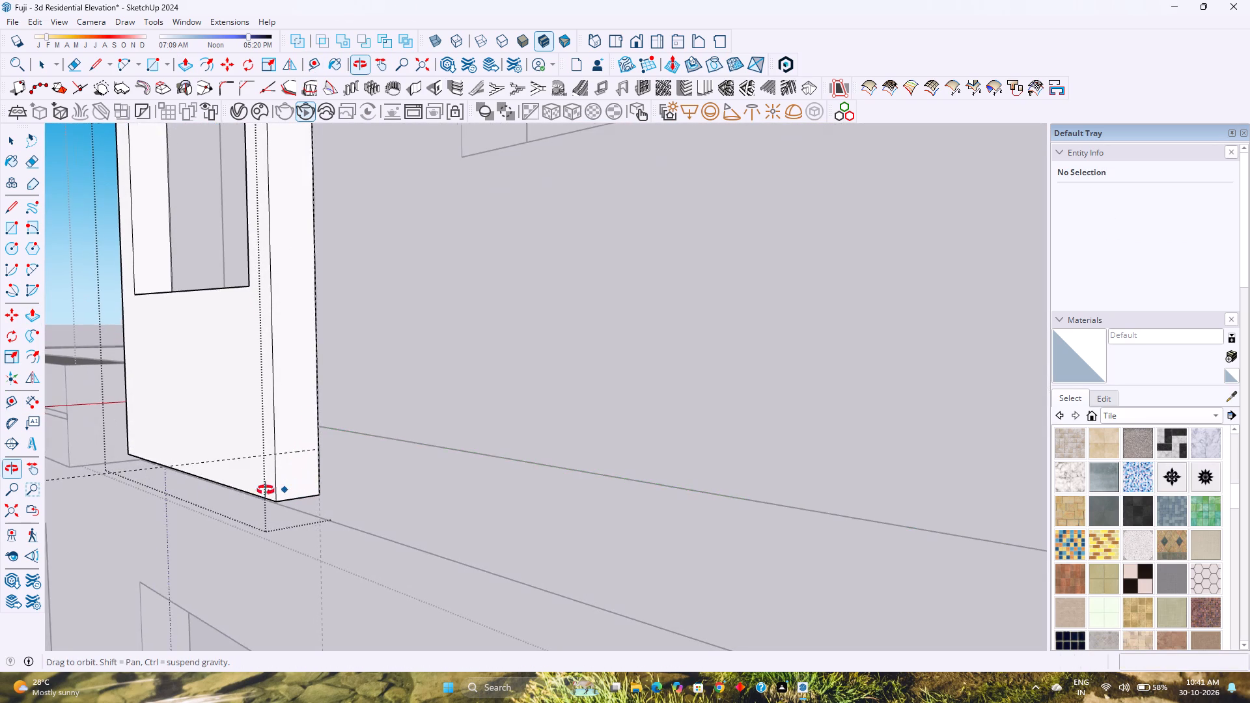
middle_click_drag(266, 490, 210, 480)
scroll(210, 480, "up", 1)
key("a")
middle_click_drag(290, 442, 307, 450)
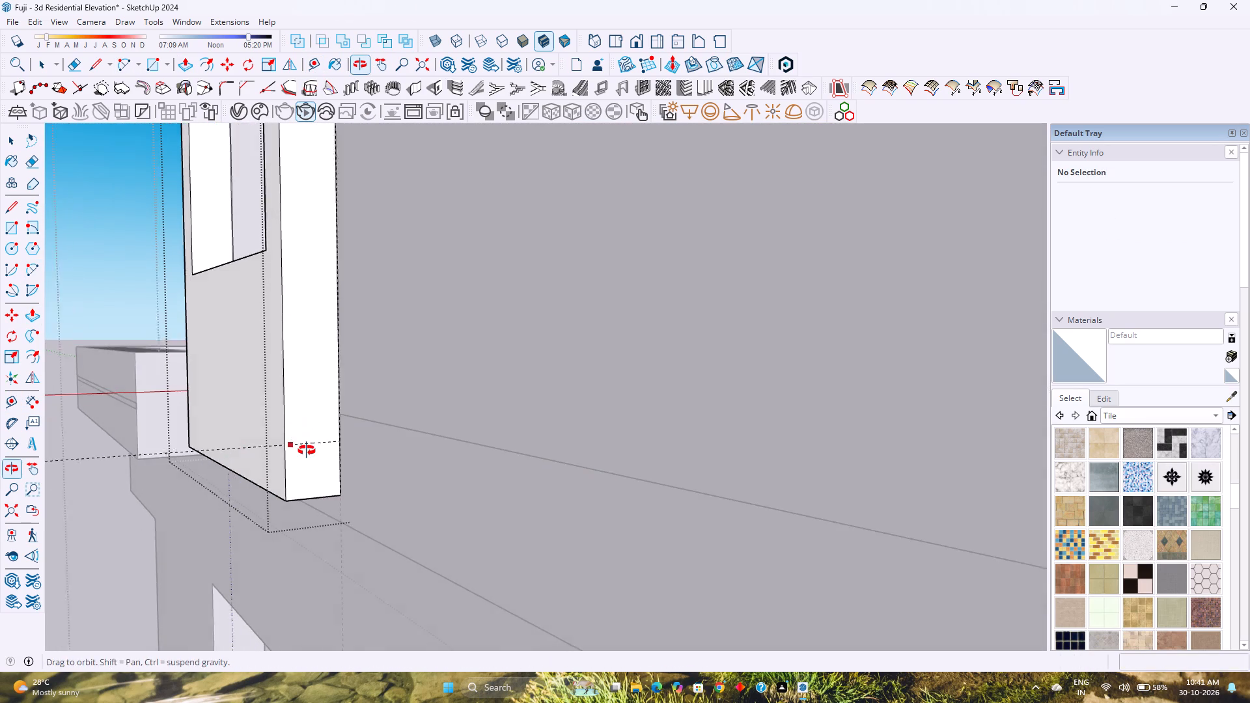
middle_click_drag(307, 450, 309, 451)
middle_click(309, 451)
left_click(287, 446)
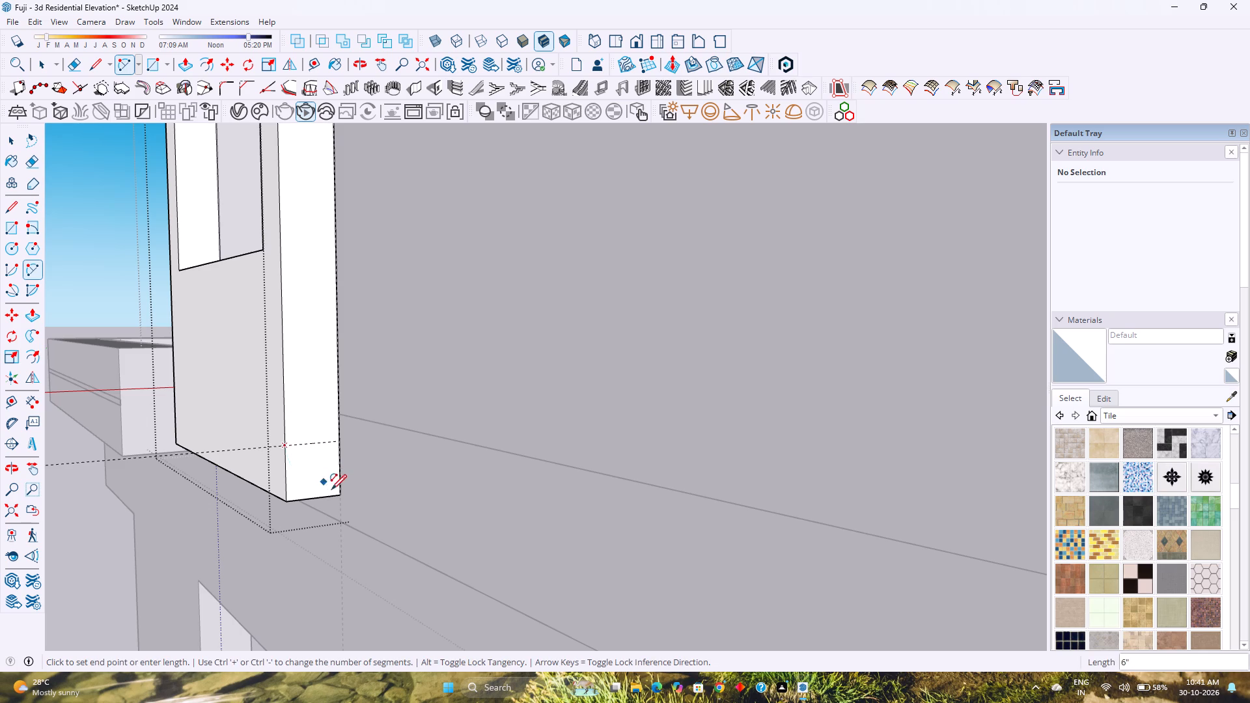
left_click(340, 495)
scroll(301, 492, "up", 3)
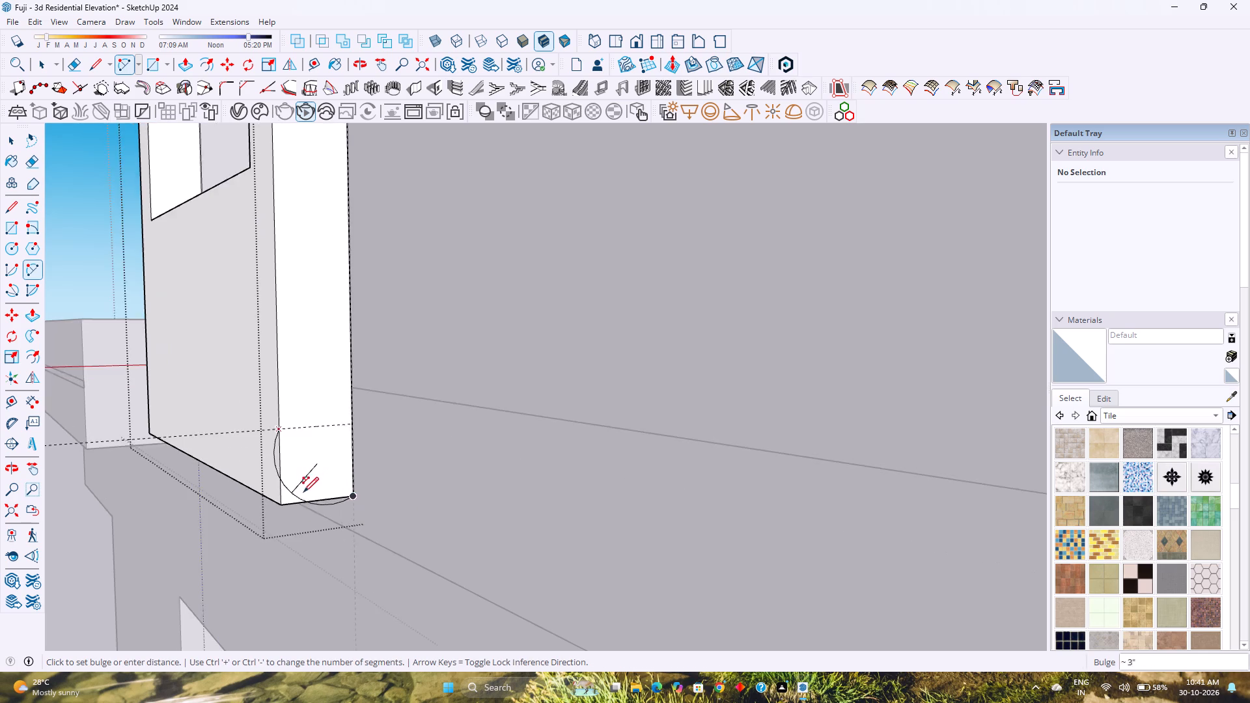
scroll(303, 492, "up", 3)
middle_click_drag(308, 482, 328, 527)
middle_click(328, 527)
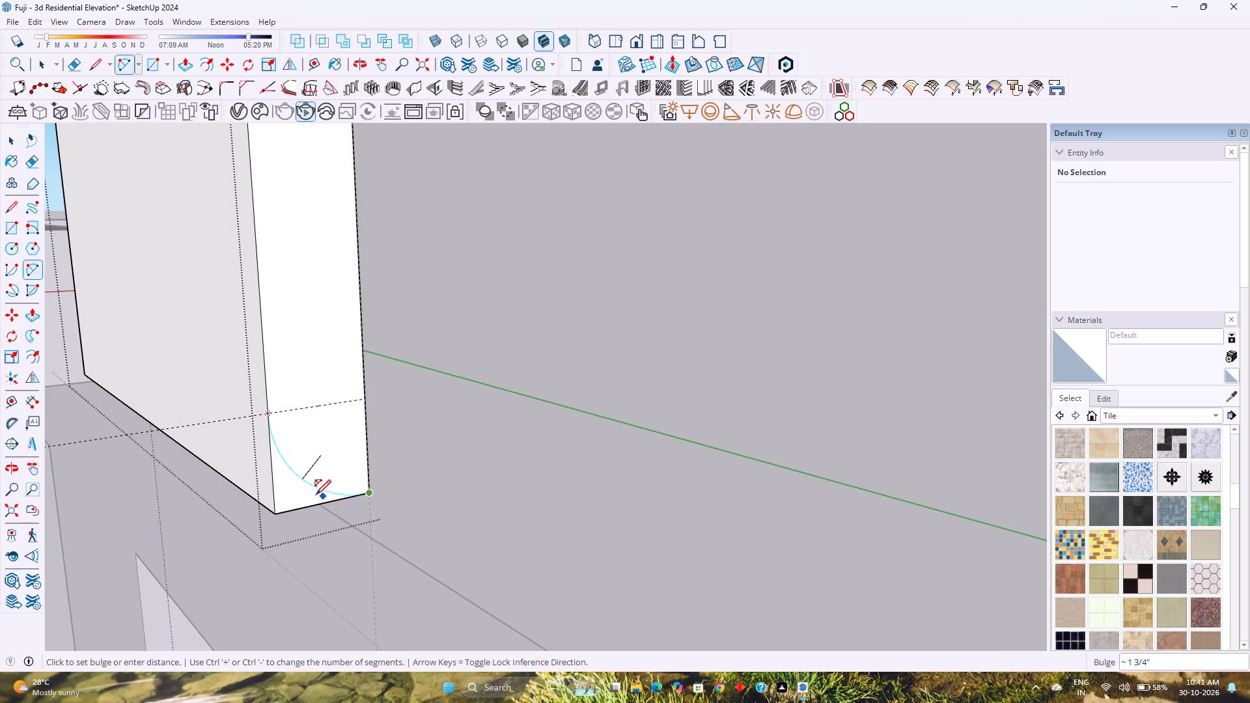
left_click(316, 491)
Set the arc on the panel's side face to 85 segments.
key("space")
left_click(314, 486)
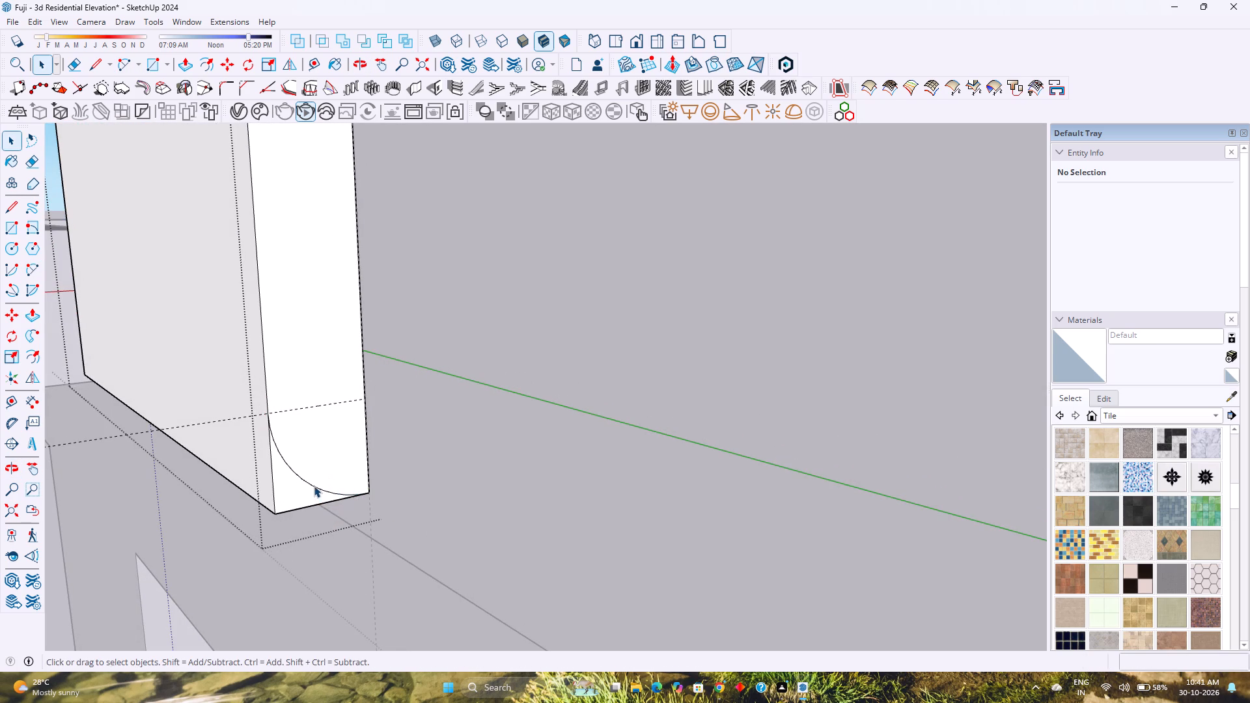
double_click(1174, 214)
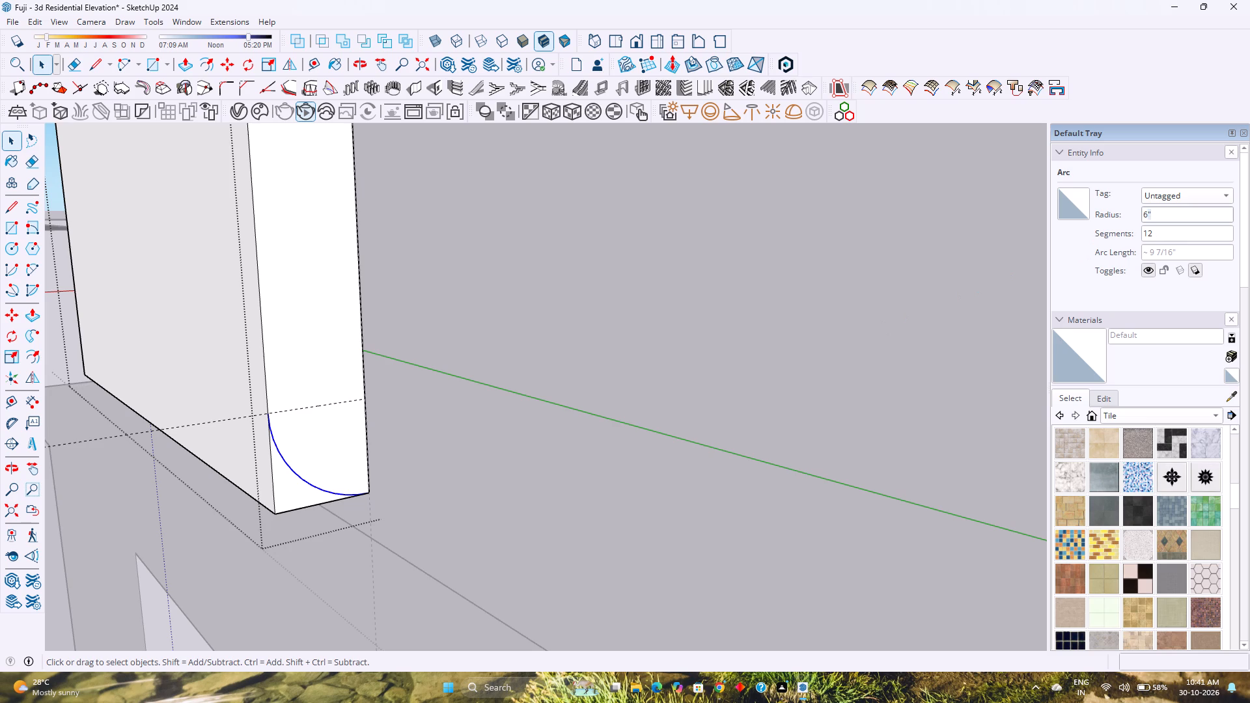
double_click(1184, 232)
type("85")
key("Return")
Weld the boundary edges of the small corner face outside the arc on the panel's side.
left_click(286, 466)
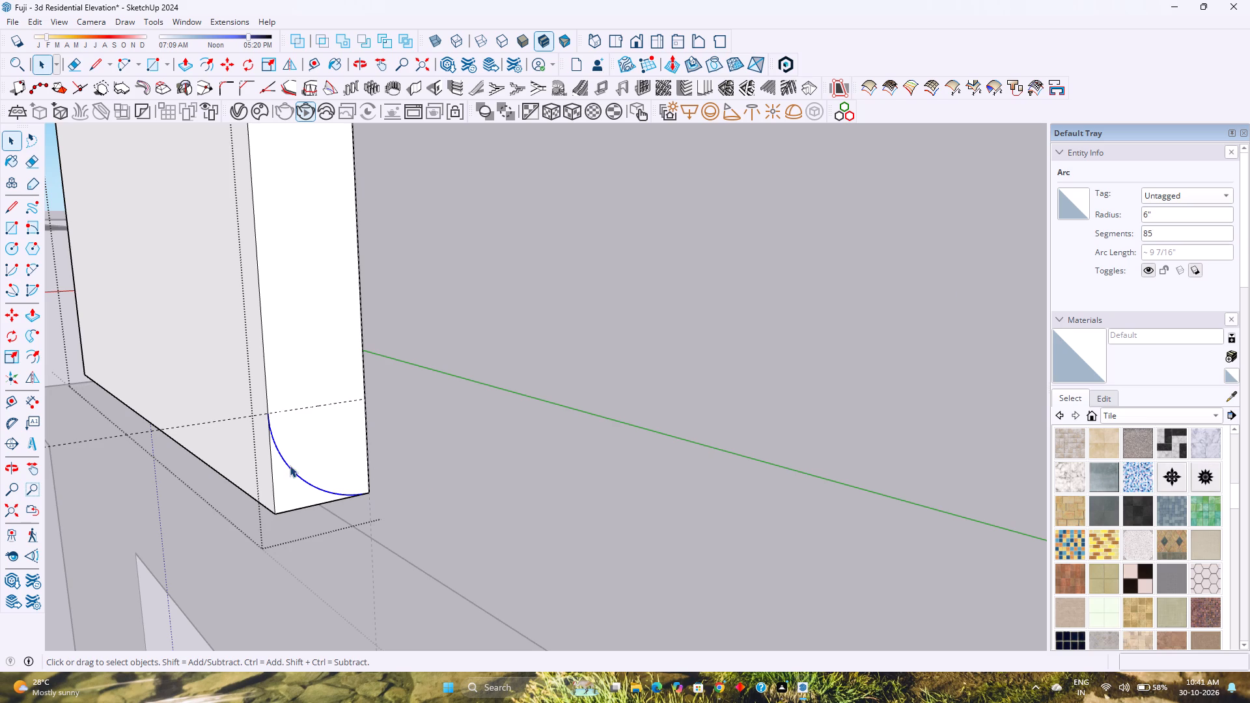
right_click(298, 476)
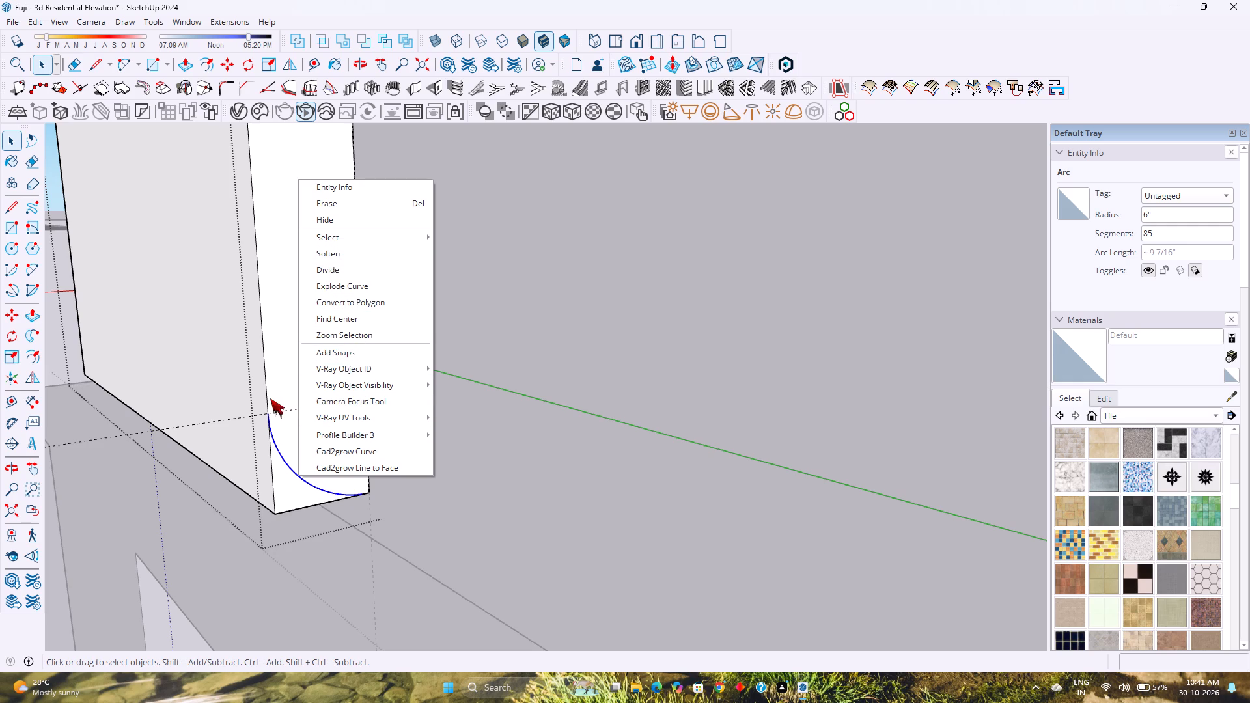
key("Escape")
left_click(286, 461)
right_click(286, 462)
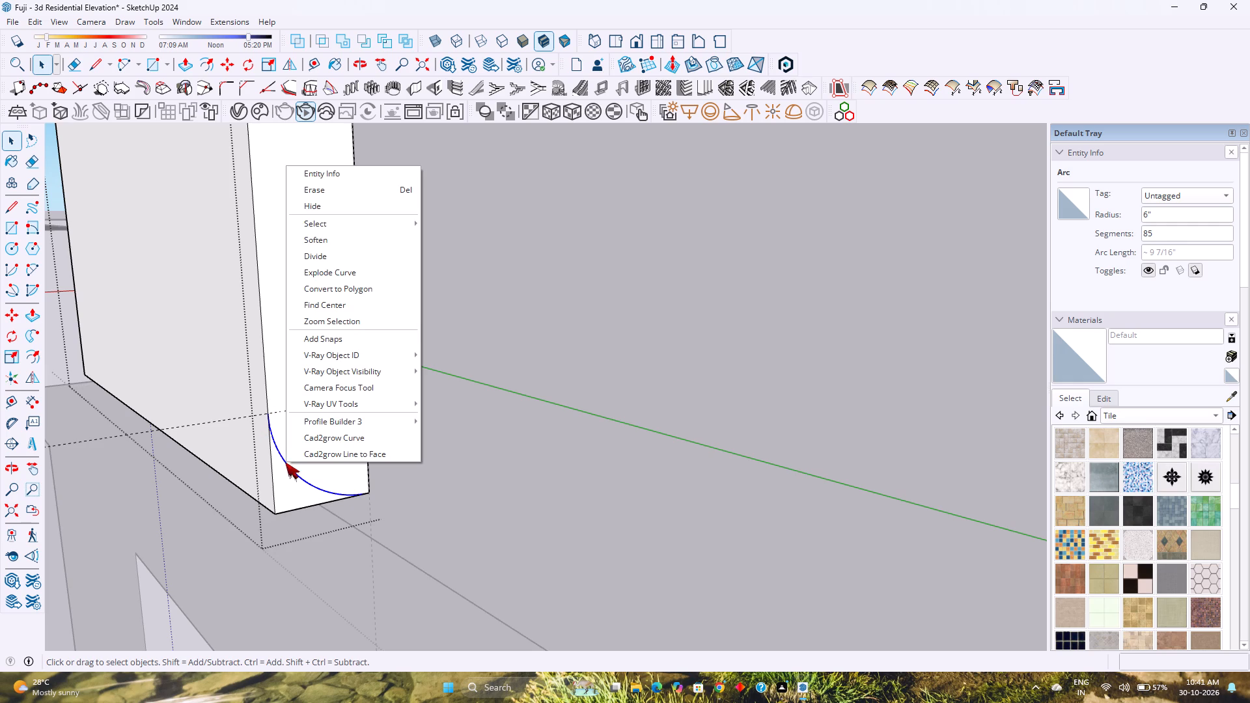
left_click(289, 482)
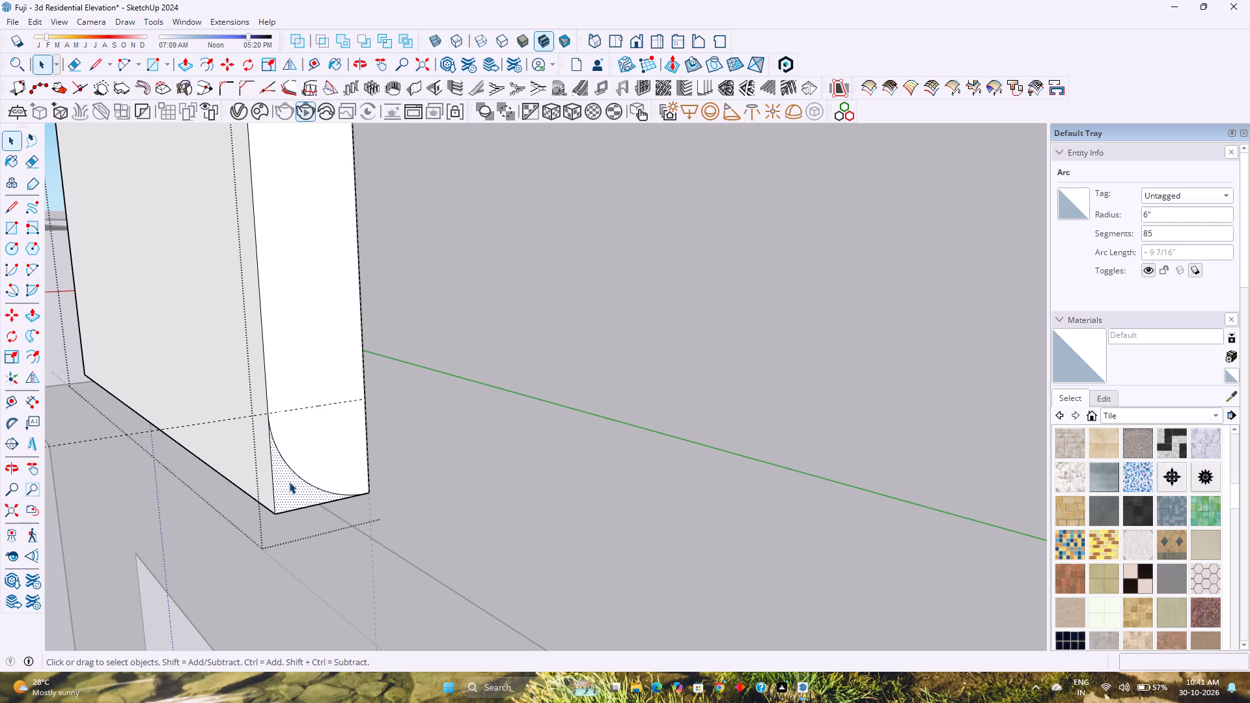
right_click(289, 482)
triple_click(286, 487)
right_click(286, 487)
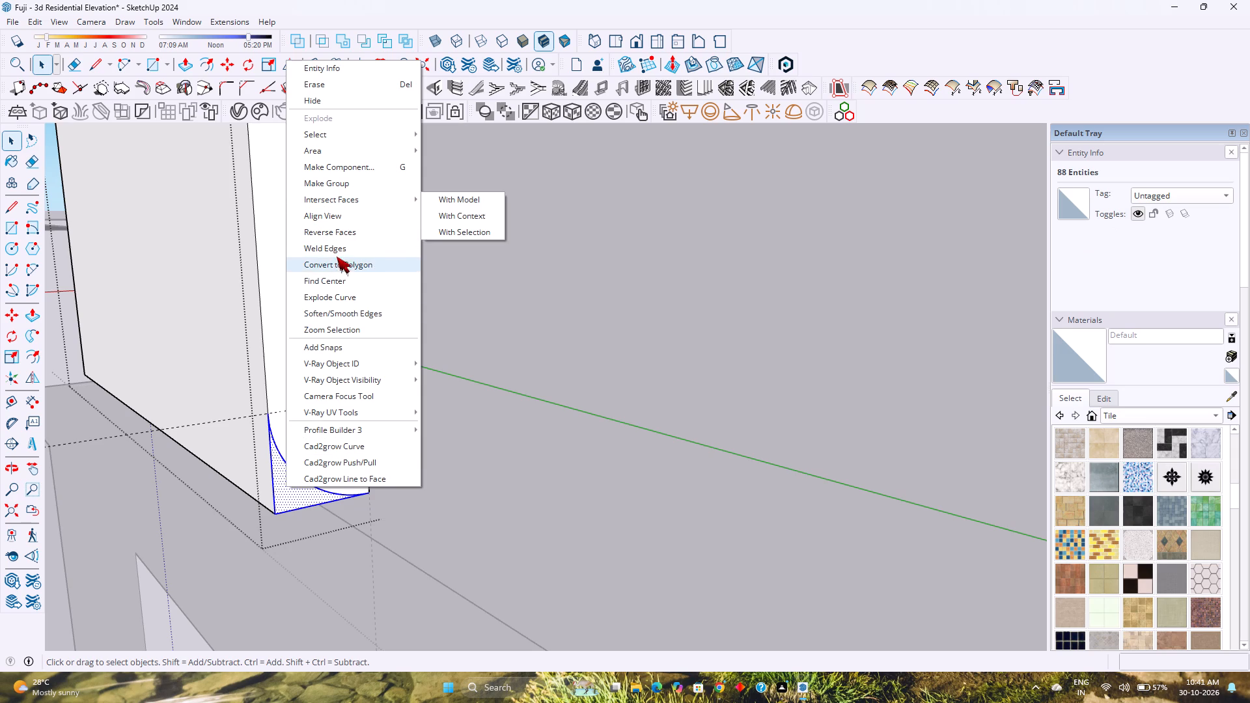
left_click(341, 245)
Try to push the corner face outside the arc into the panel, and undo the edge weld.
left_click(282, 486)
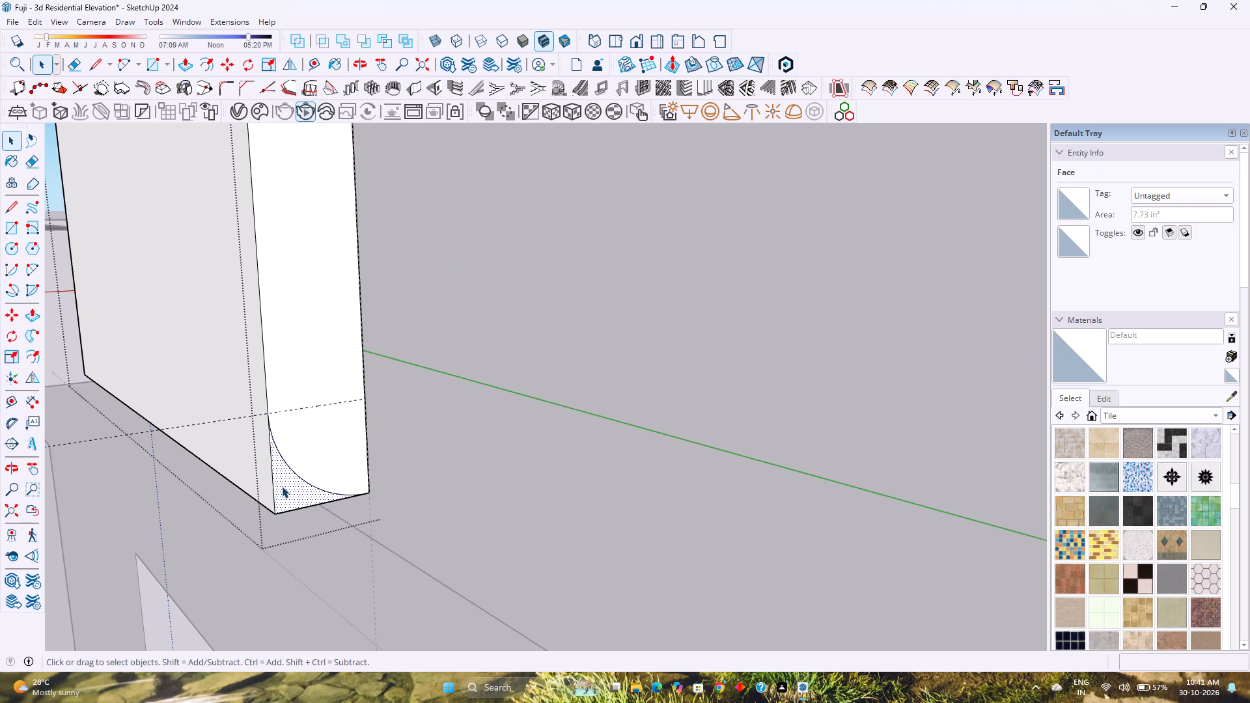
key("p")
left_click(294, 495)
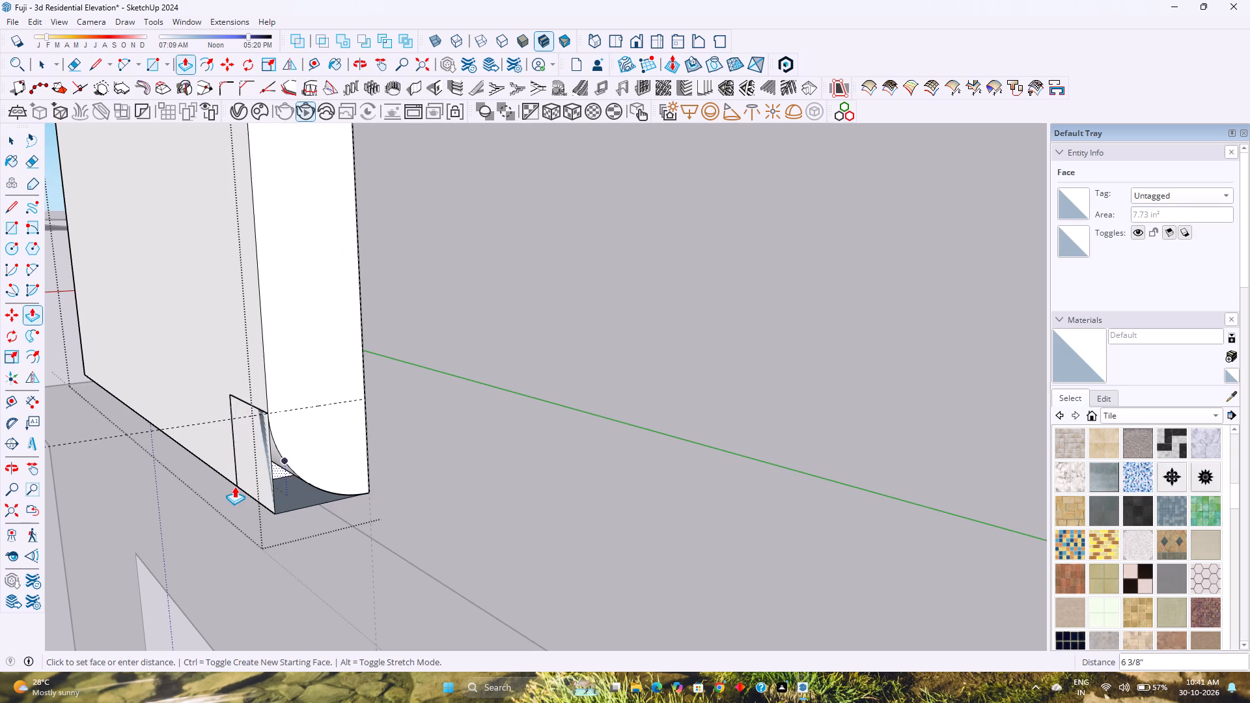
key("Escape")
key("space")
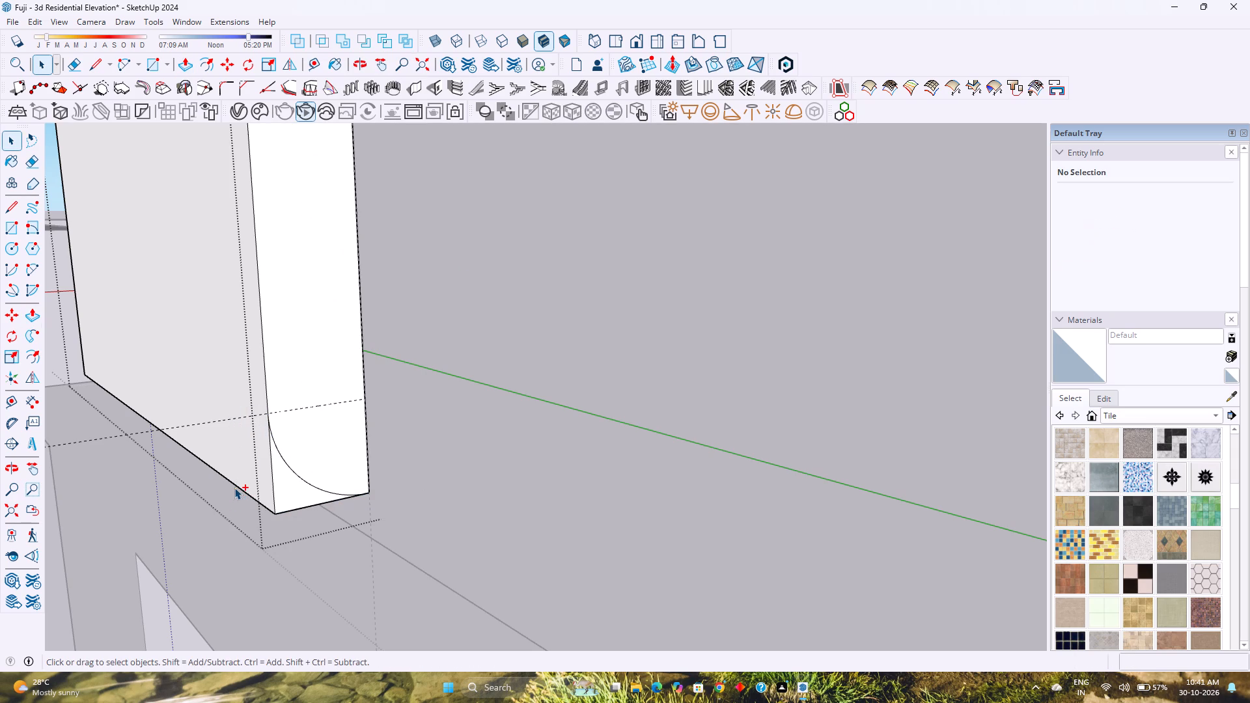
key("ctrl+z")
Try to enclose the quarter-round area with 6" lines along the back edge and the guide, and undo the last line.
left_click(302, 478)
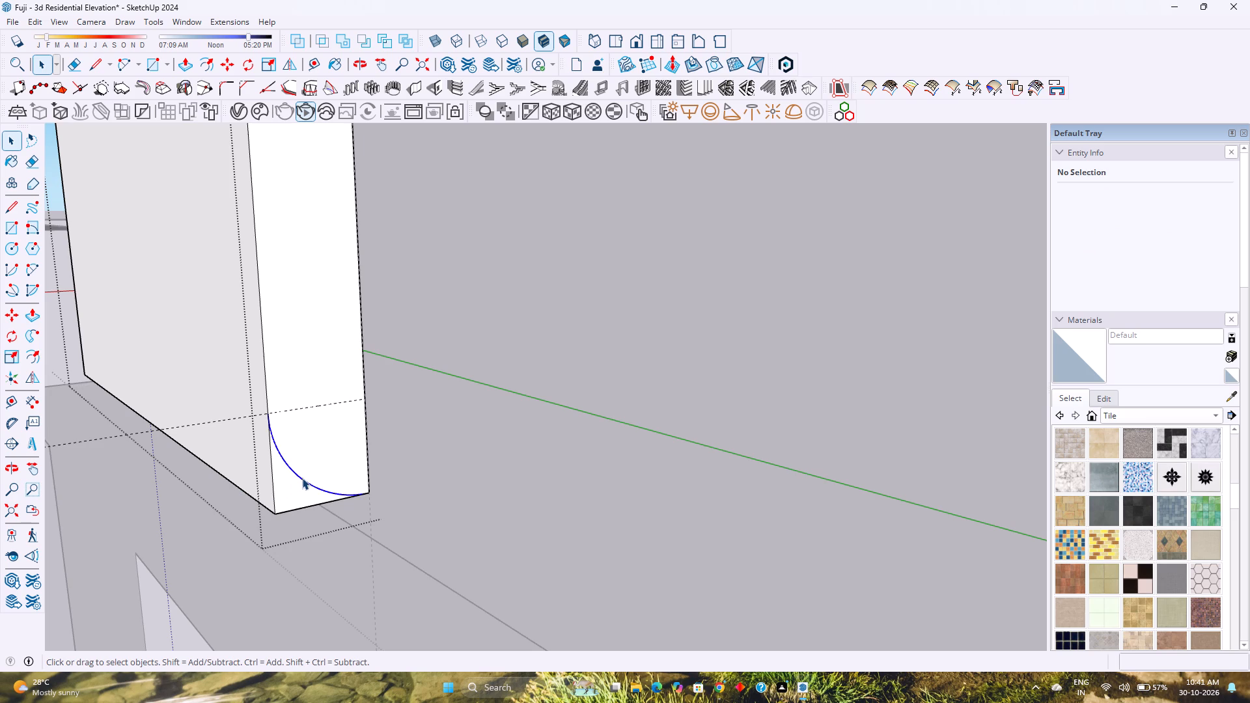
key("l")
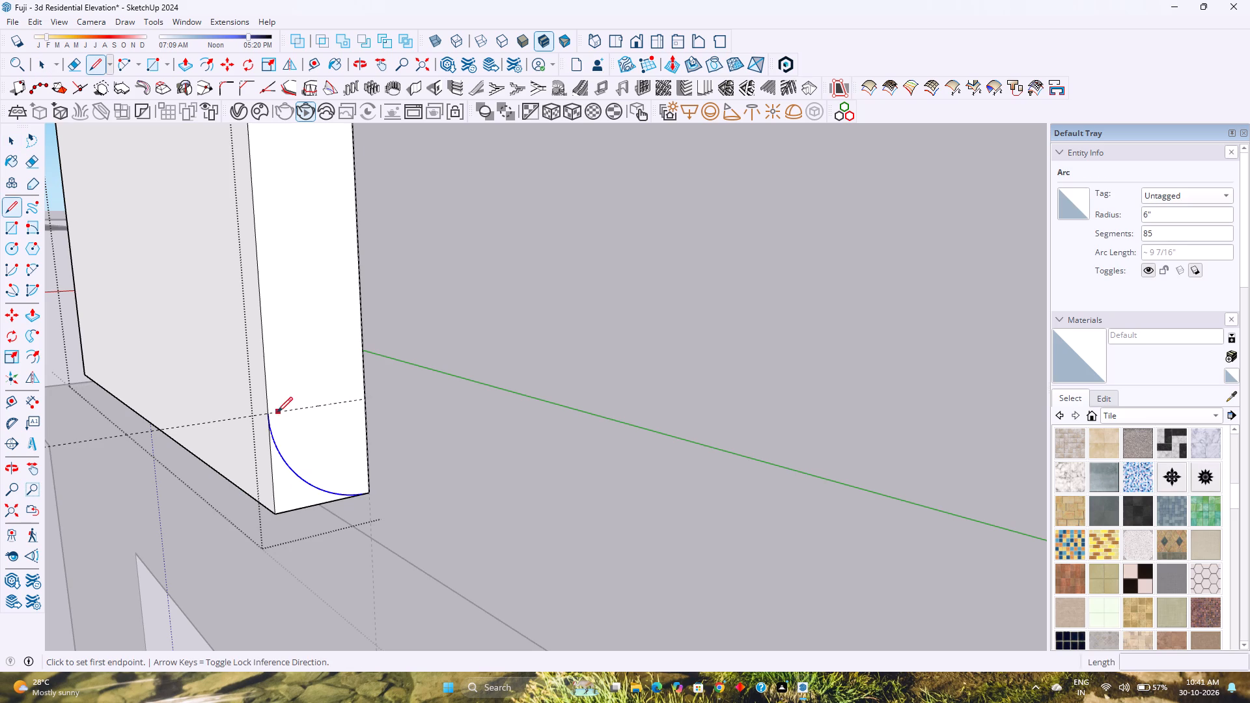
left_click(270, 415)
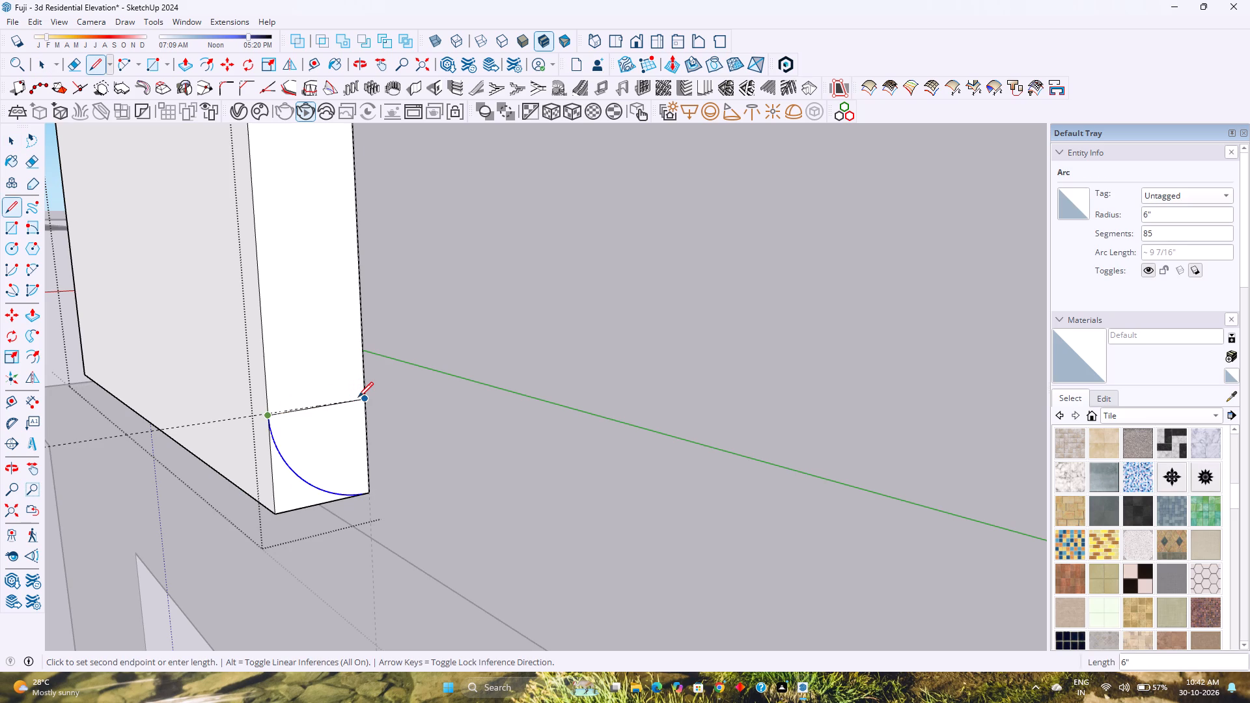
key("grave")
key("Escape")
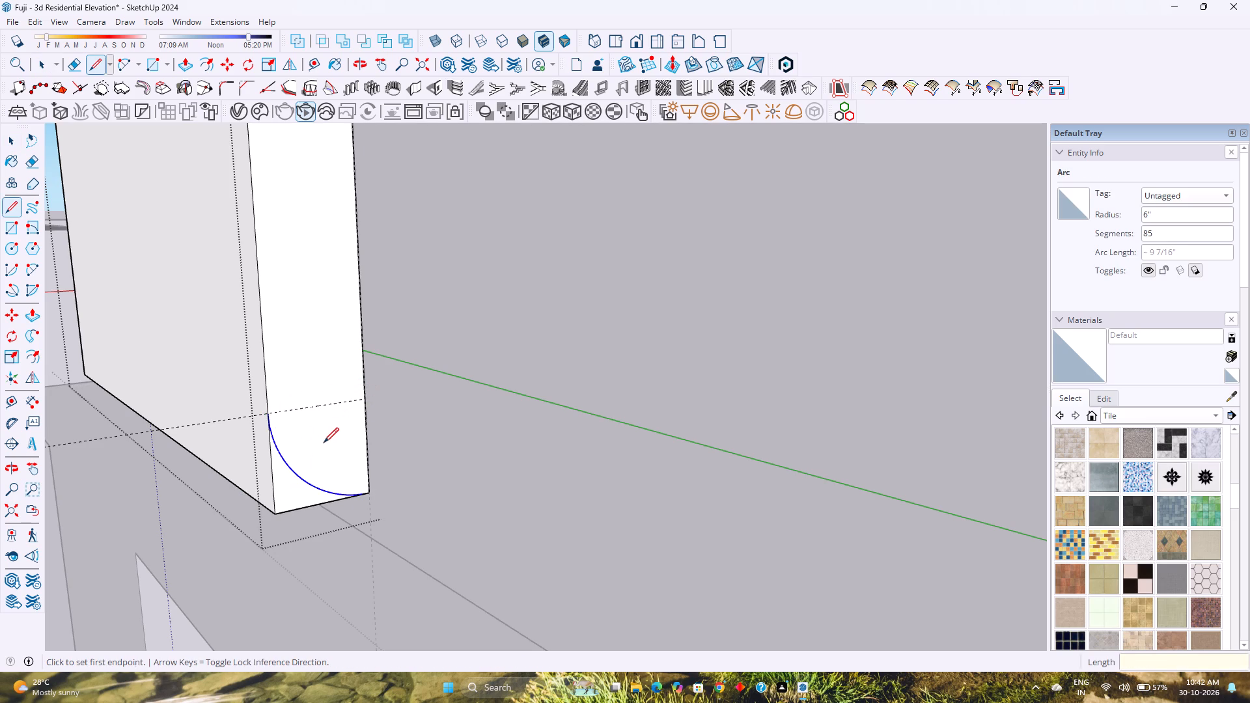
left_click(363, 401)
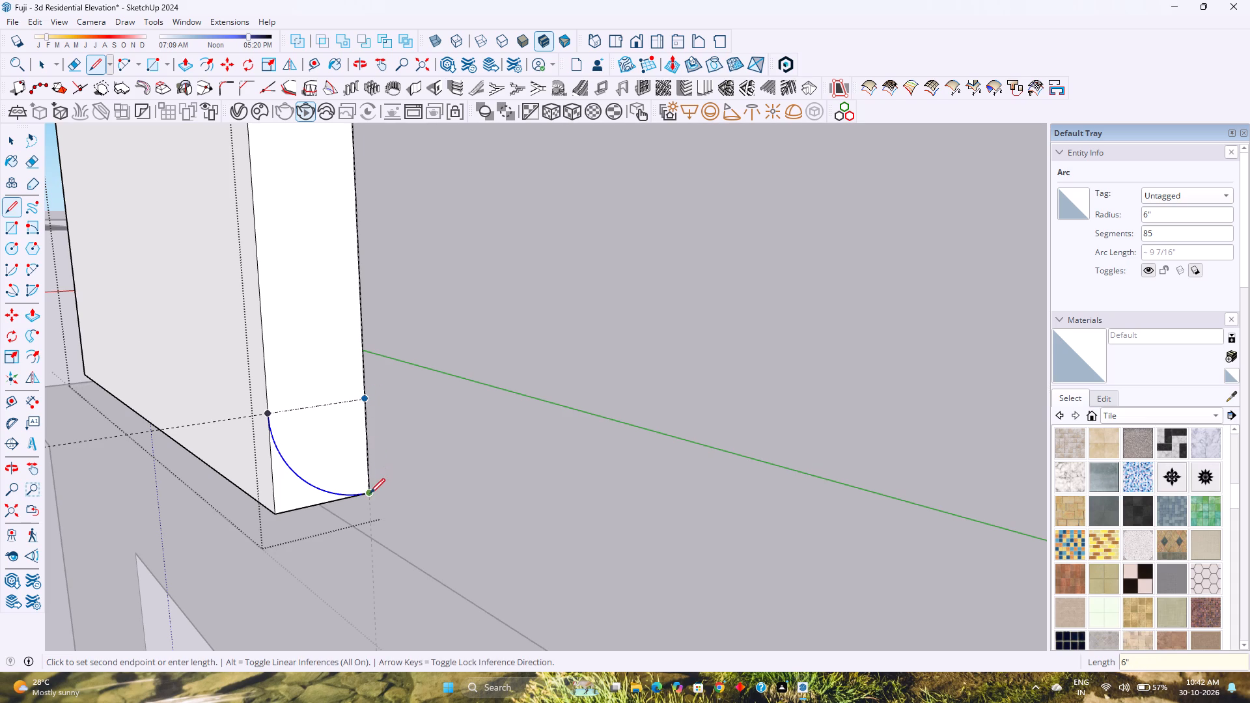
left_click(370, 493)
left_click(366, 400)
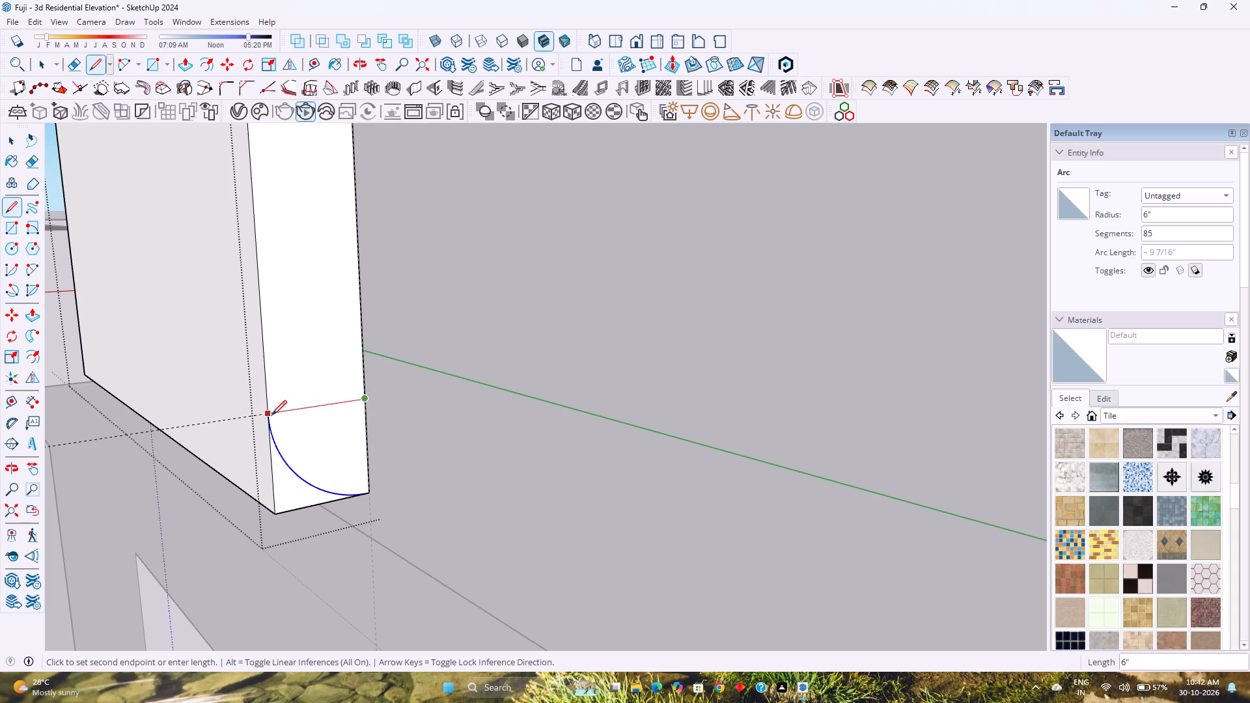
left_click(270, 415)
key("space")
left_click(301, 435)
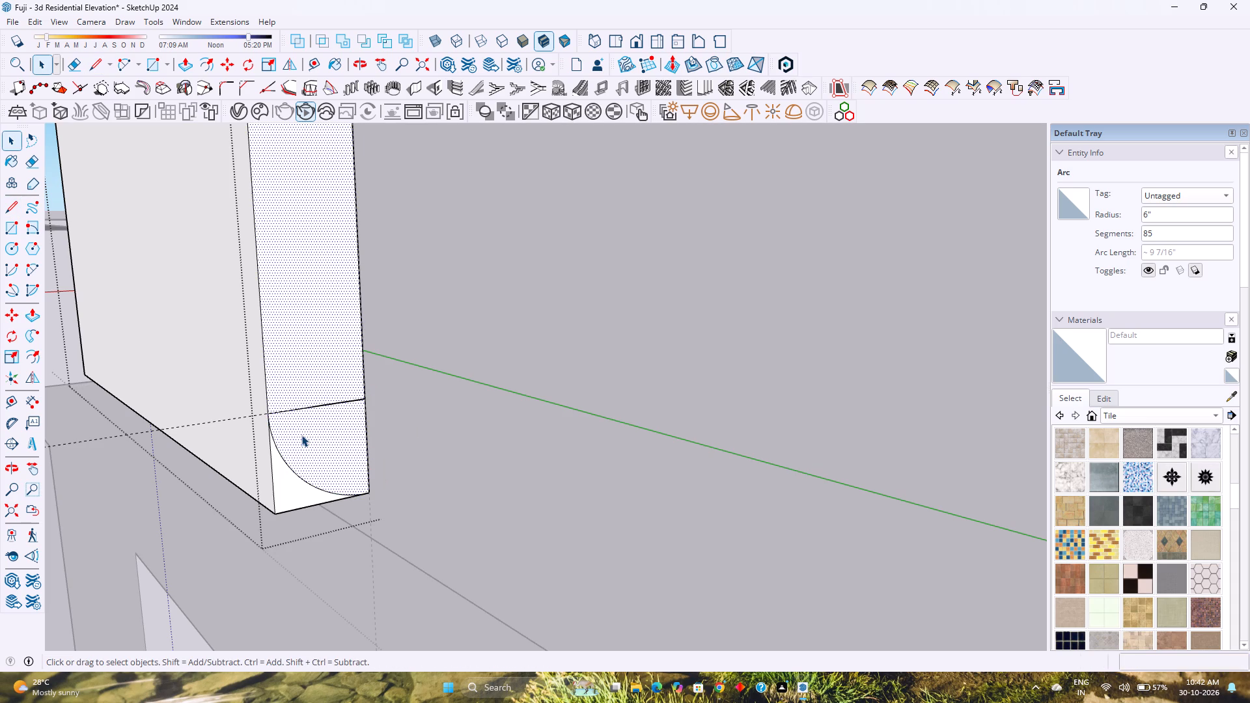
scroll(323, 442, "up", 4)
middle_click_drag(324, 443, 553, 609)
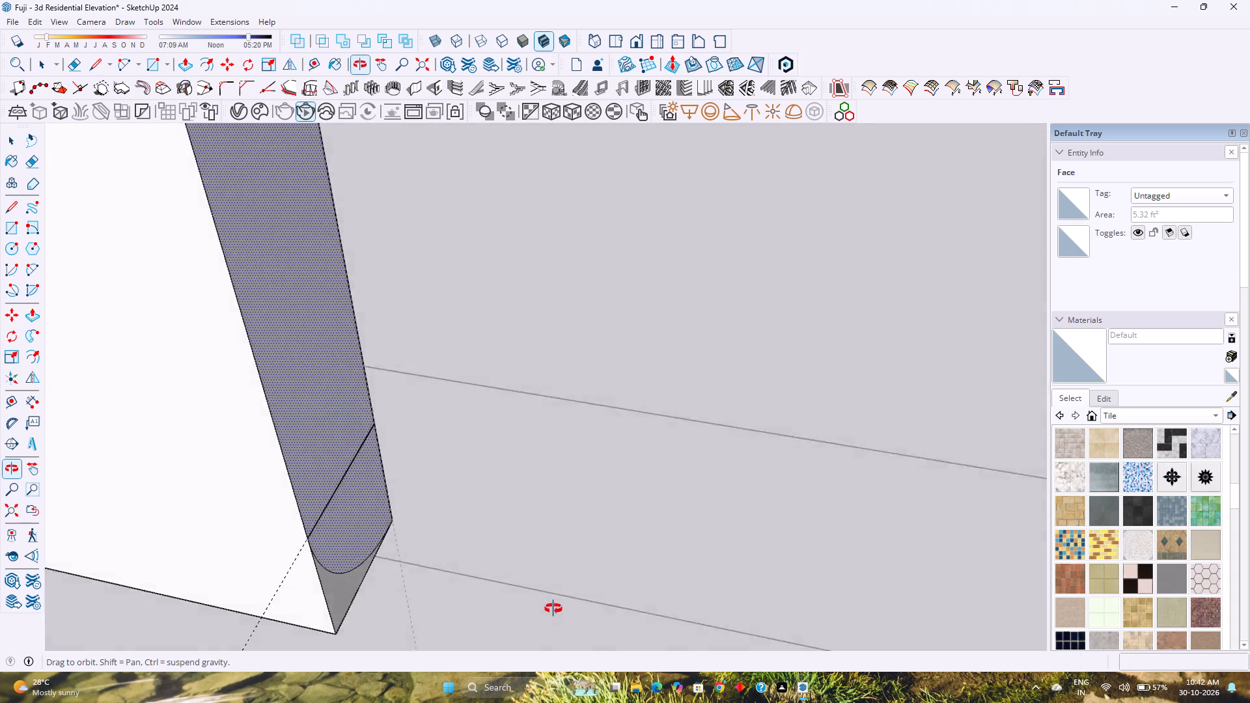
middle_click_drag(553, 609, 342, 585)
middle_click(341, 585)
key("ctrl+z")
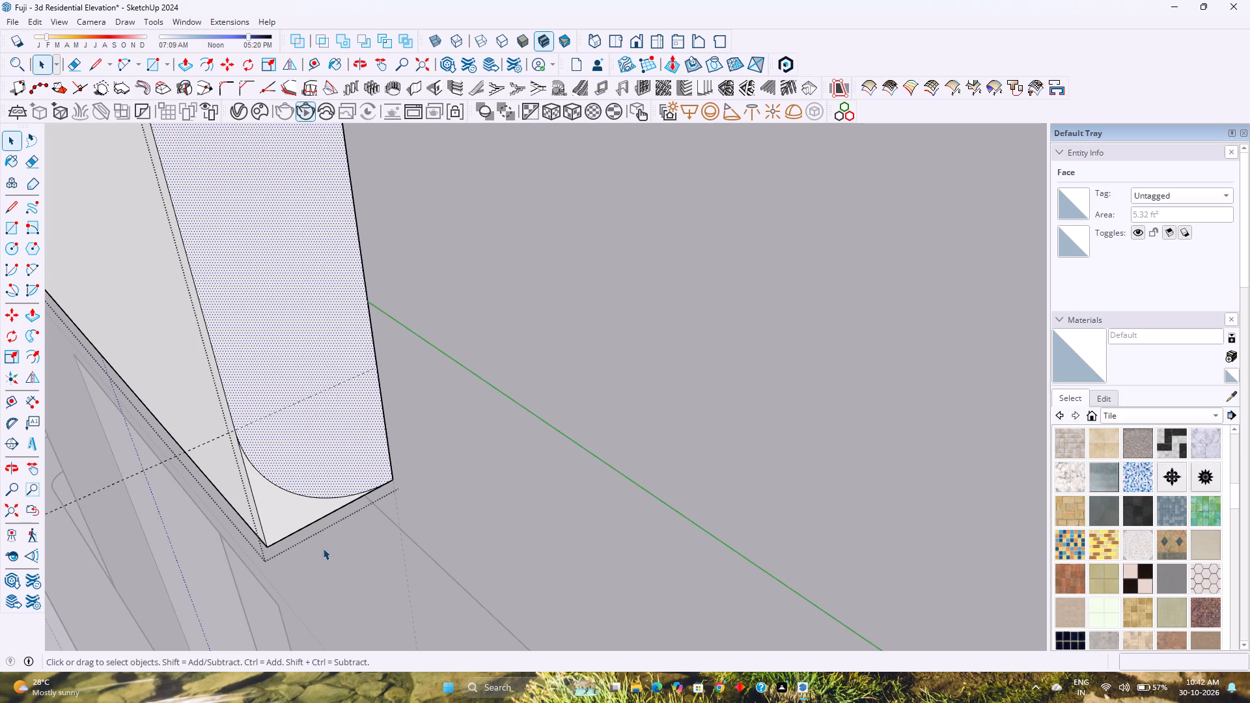
Draw a 6" line along the guide across the panel's narrow side face, from the arc's upper end to the back edge.
key("l")
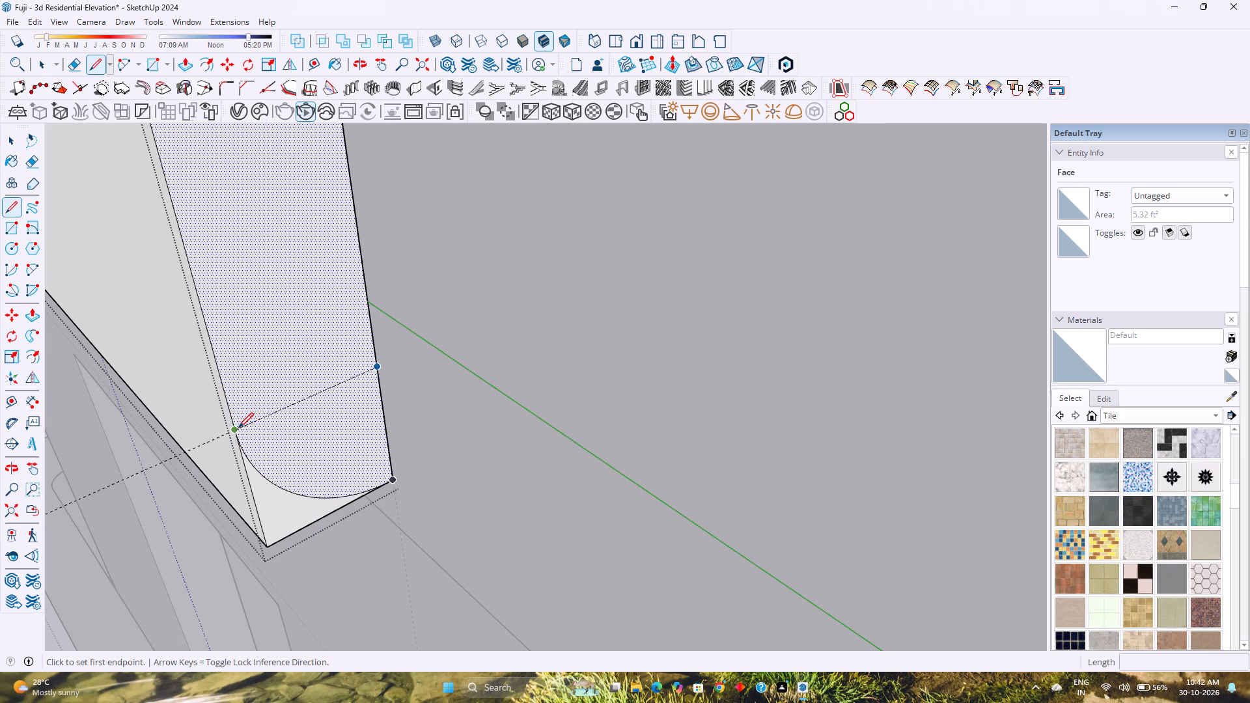
left_click(238, 428)
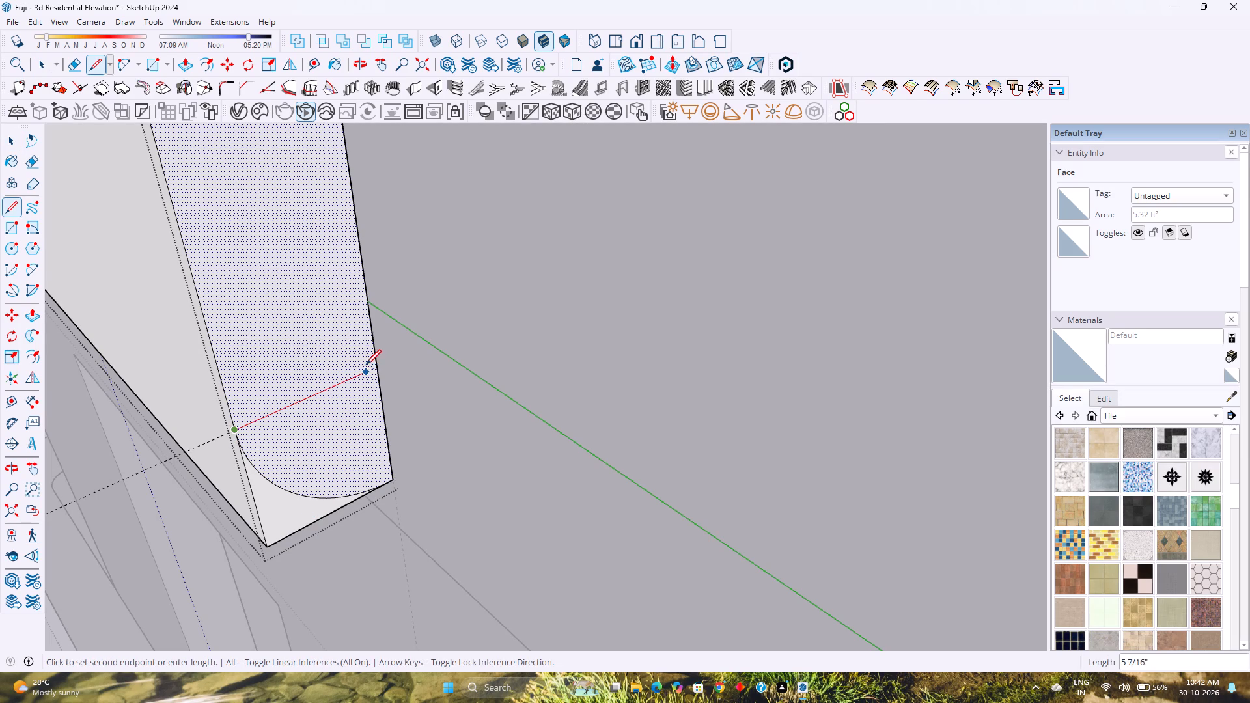
left_click(373, 363)
key("space")
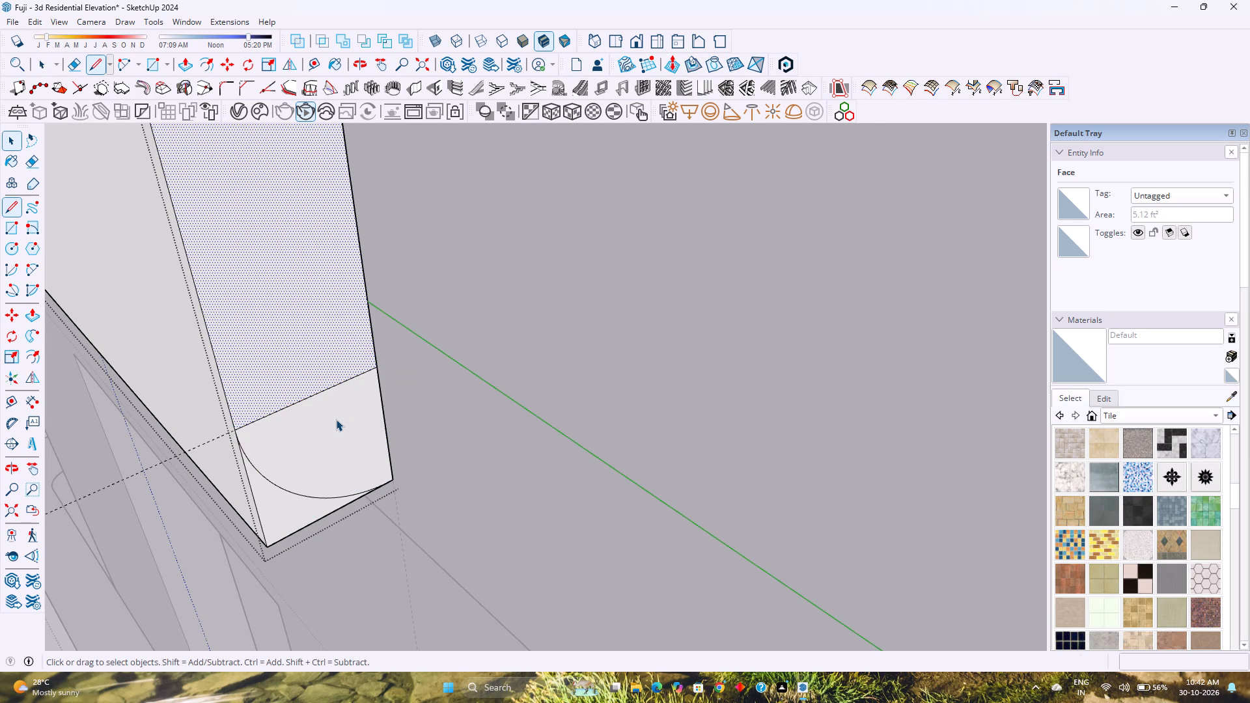
Weld the boundary edges of the quarter-round face inside the arc.
left_click(336, 419)
left_click(317, 438)
double_click(317, 438)
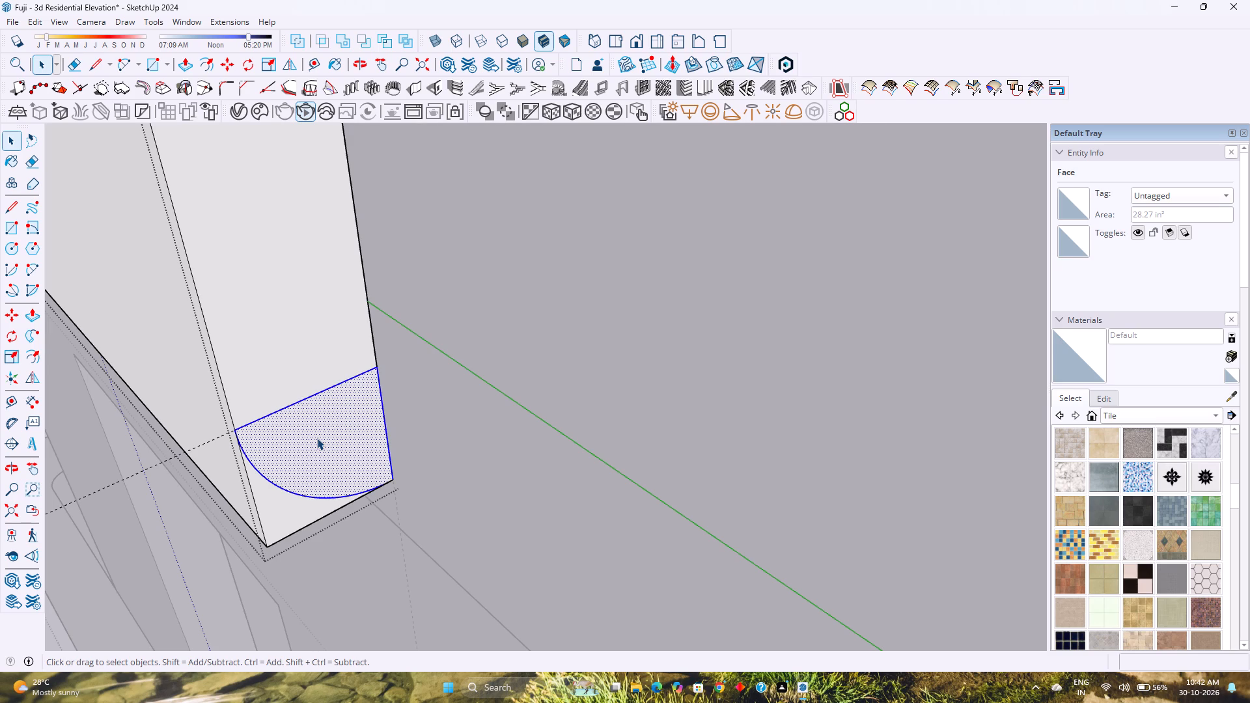
right_click(317, 438)
left_click(384, 201)
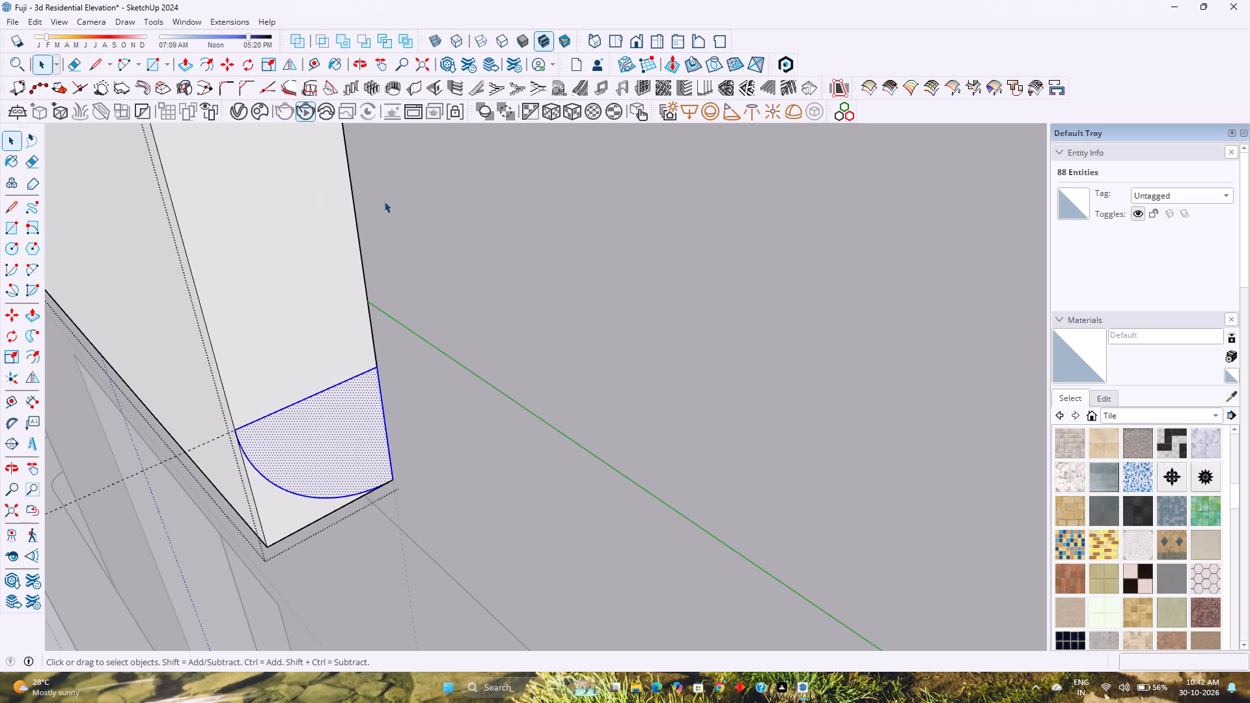
Push the corner face outside the arc 4' 6" through the panel's full width to round its lower front edge.
left_click(294, 514)
key("p")
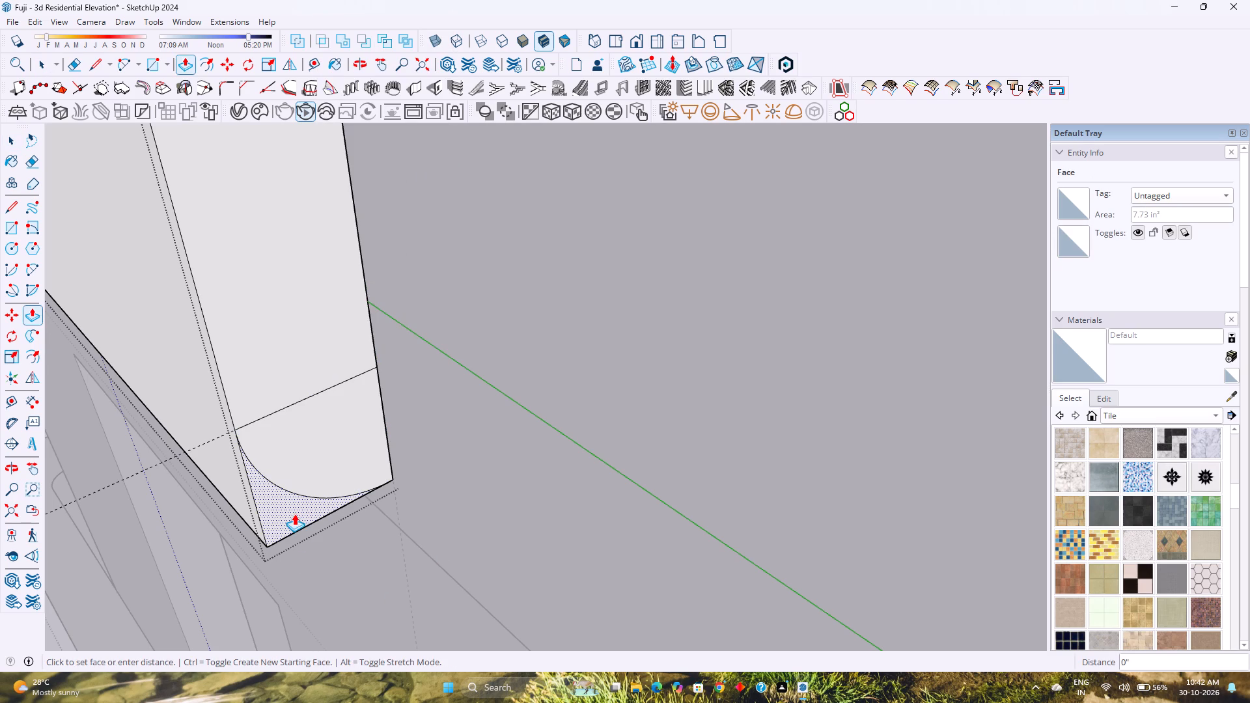
left_click(294, 514)
scroll(241, 516, "down", 3)
middle_click_drag(270, 525, 618, 526, "shift")
middle_click(625, 525, "shift")
scroll(666, 508, "down", 4)
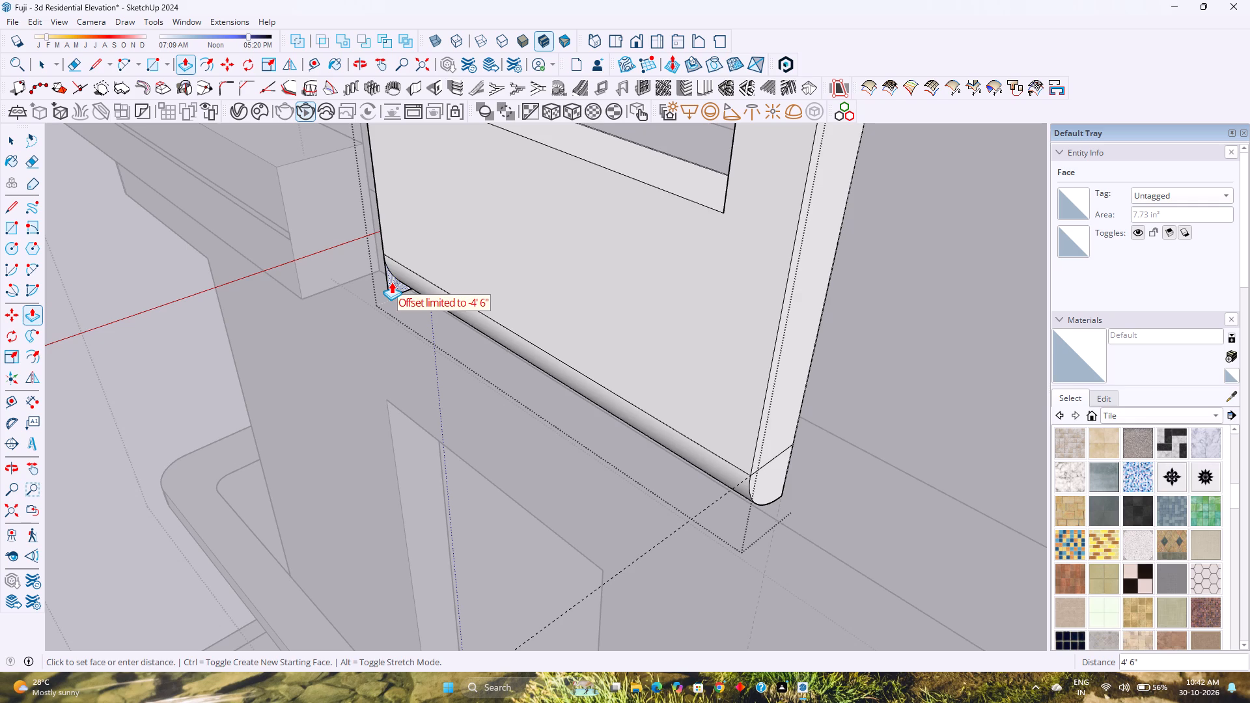
left_click(391, 282)
scroll(374, 288, "down", 3)
key("space")
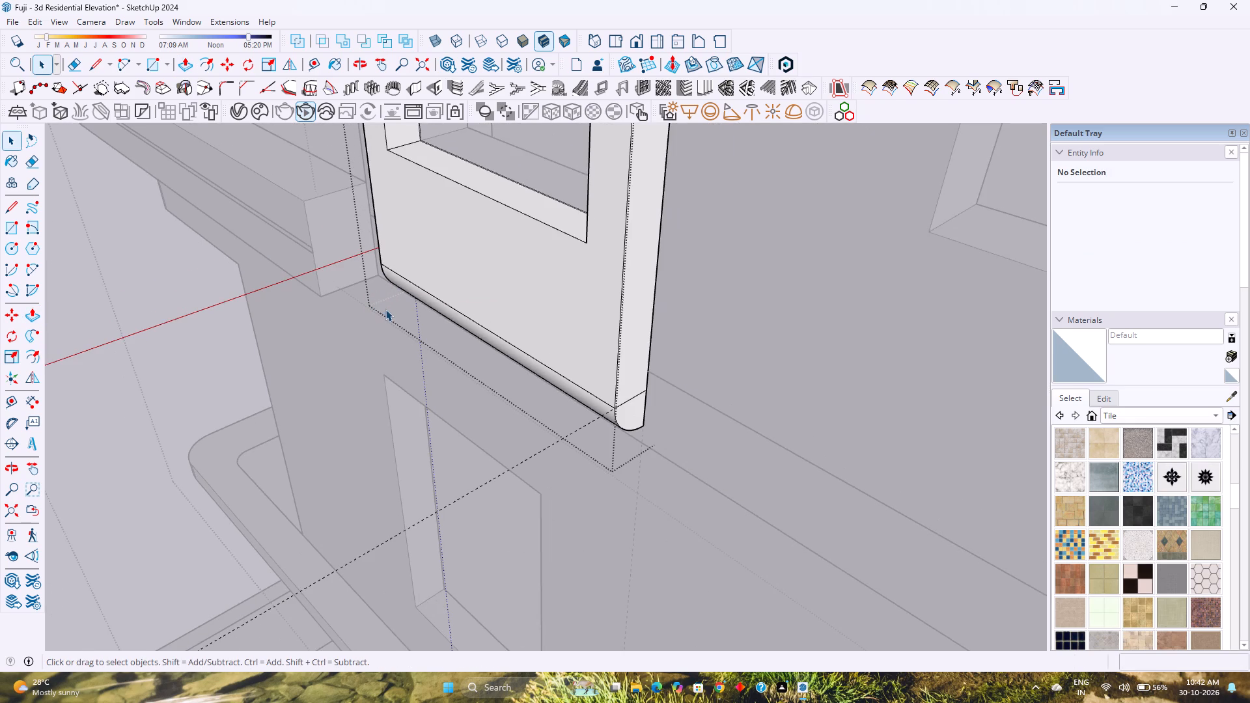
key("Escape")
scroll(385, 314, "down", 3)
middle_click_drag(395, 336, 352, 443, "shift")
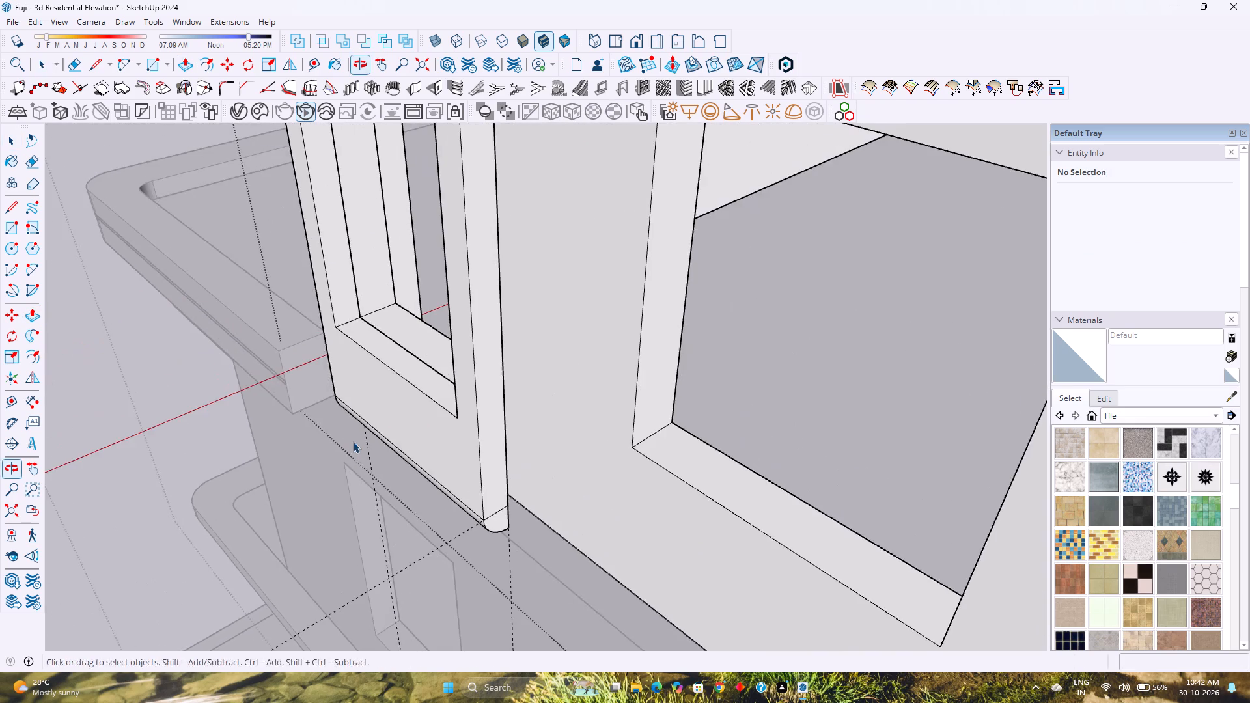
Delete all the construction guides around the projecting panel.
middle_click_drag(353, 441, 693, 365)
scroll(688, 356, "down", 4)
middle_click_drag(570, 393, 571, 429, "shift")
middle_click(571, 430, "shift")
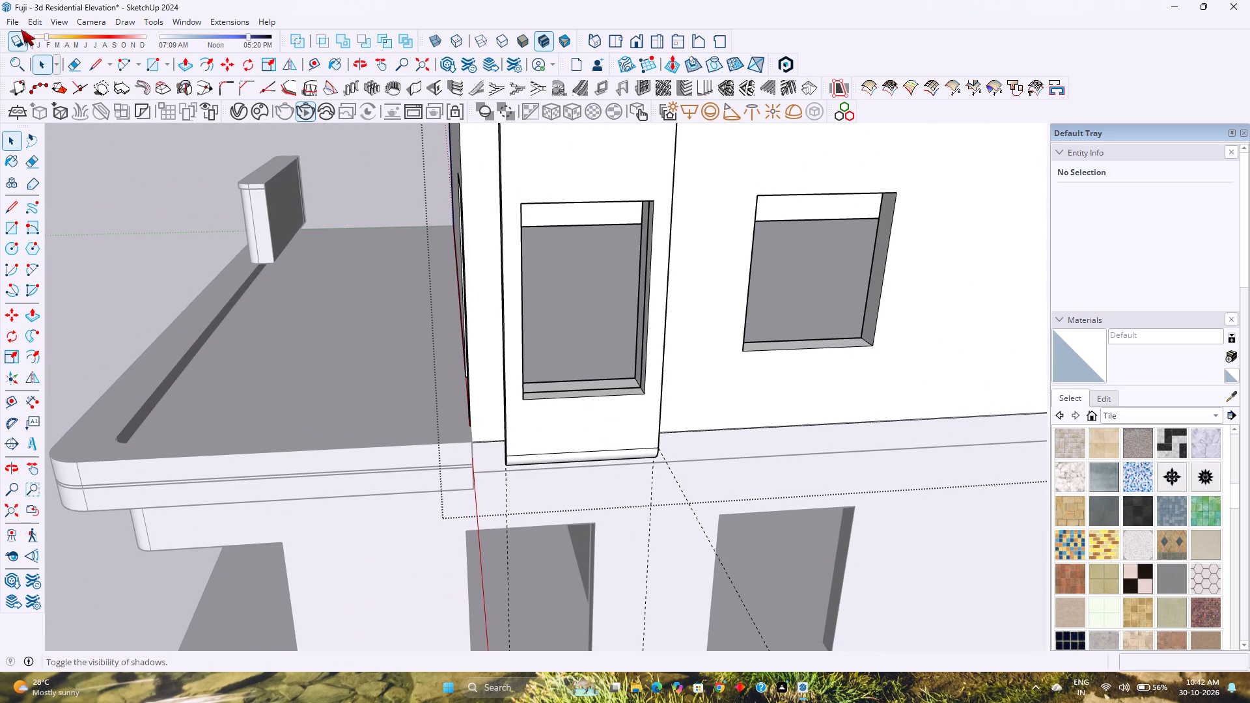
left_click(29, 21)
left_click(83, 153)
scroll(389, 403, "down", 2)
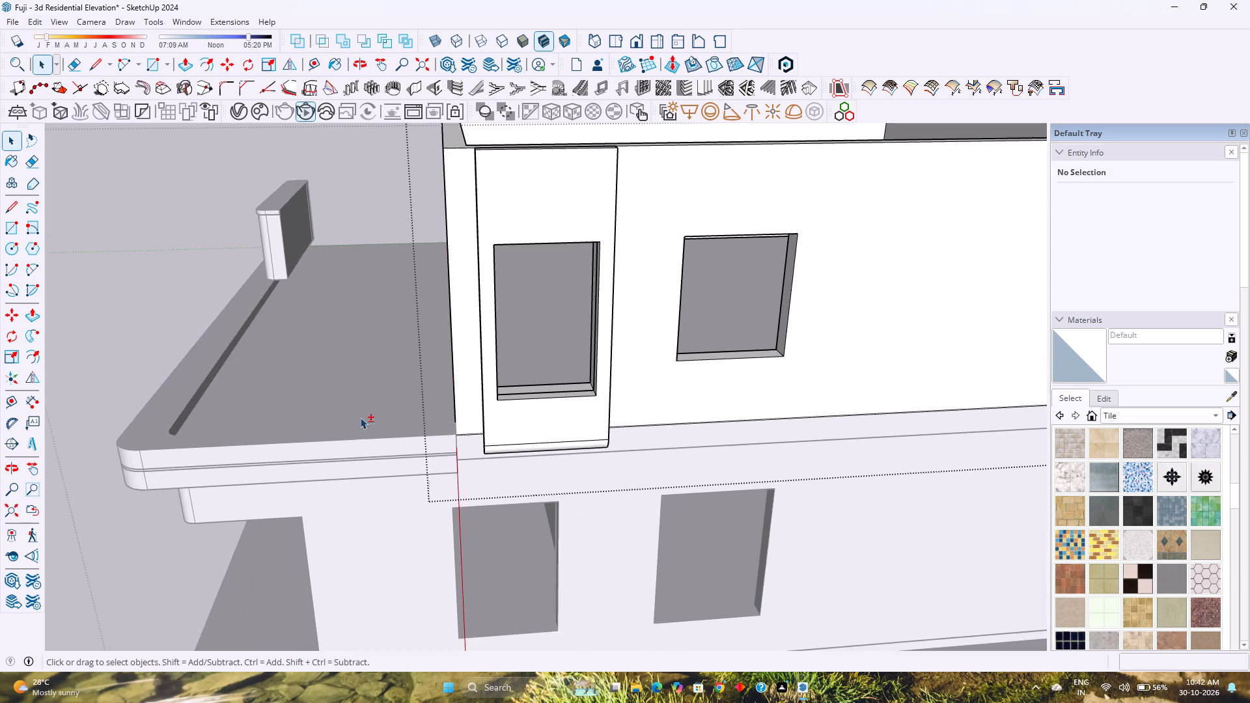
Leave the panel's group and examine its rounded lower edge against the balcony band and side wall.
middle_click_drag(343, 420, 381, 462, "shift")
middle_click_drag(391, 461, 650, 349)
key("Escape")
scroll(581, 361, "down", 2)
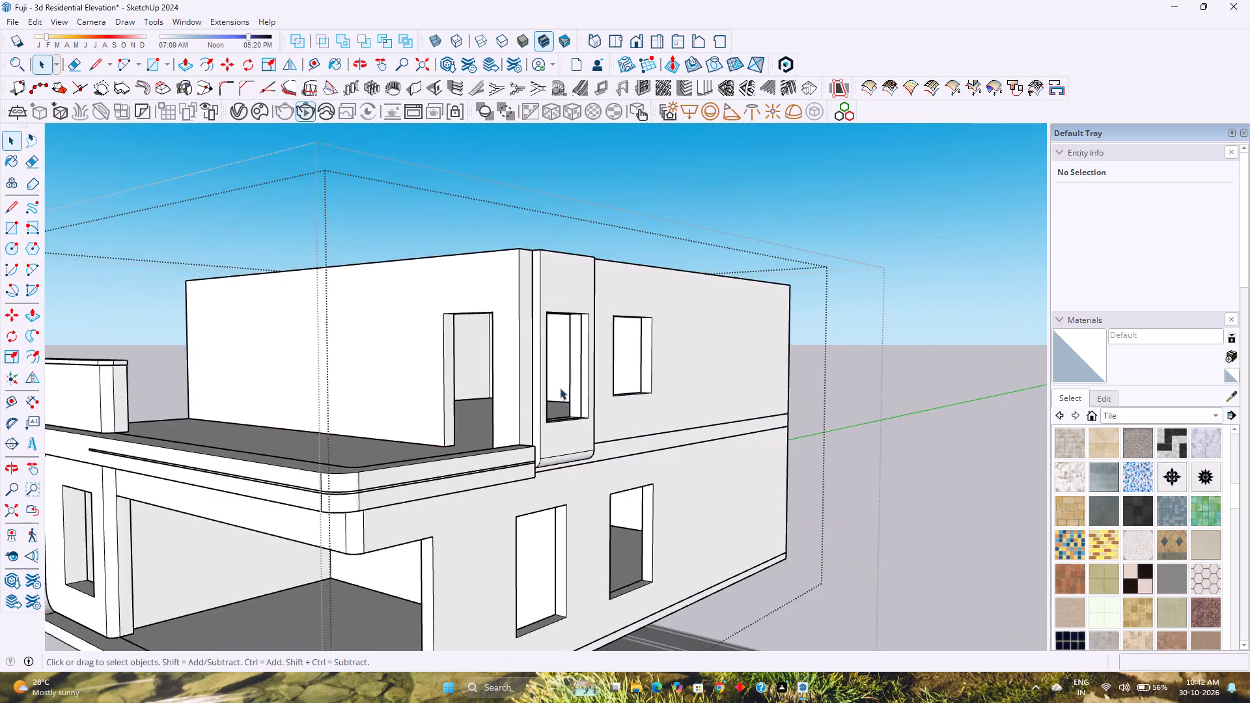
middle_click_drag(501, 447, 577, 349)
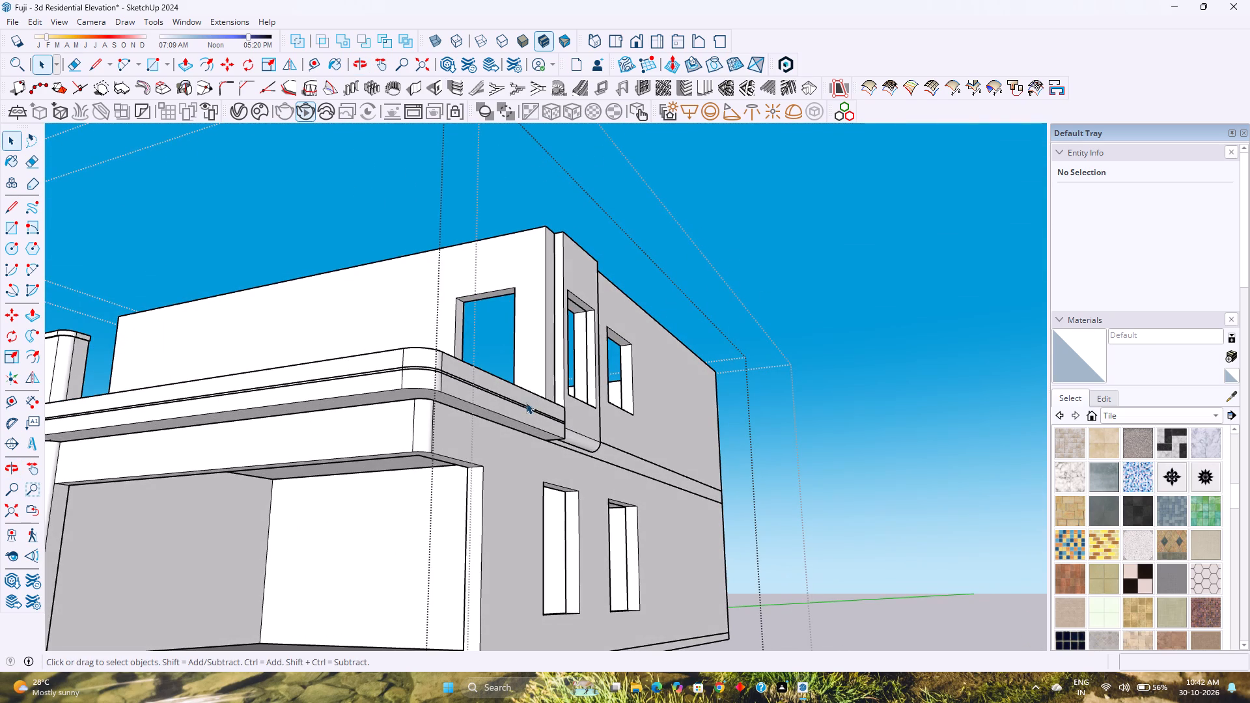
scroll(572, 450, "up", 2)
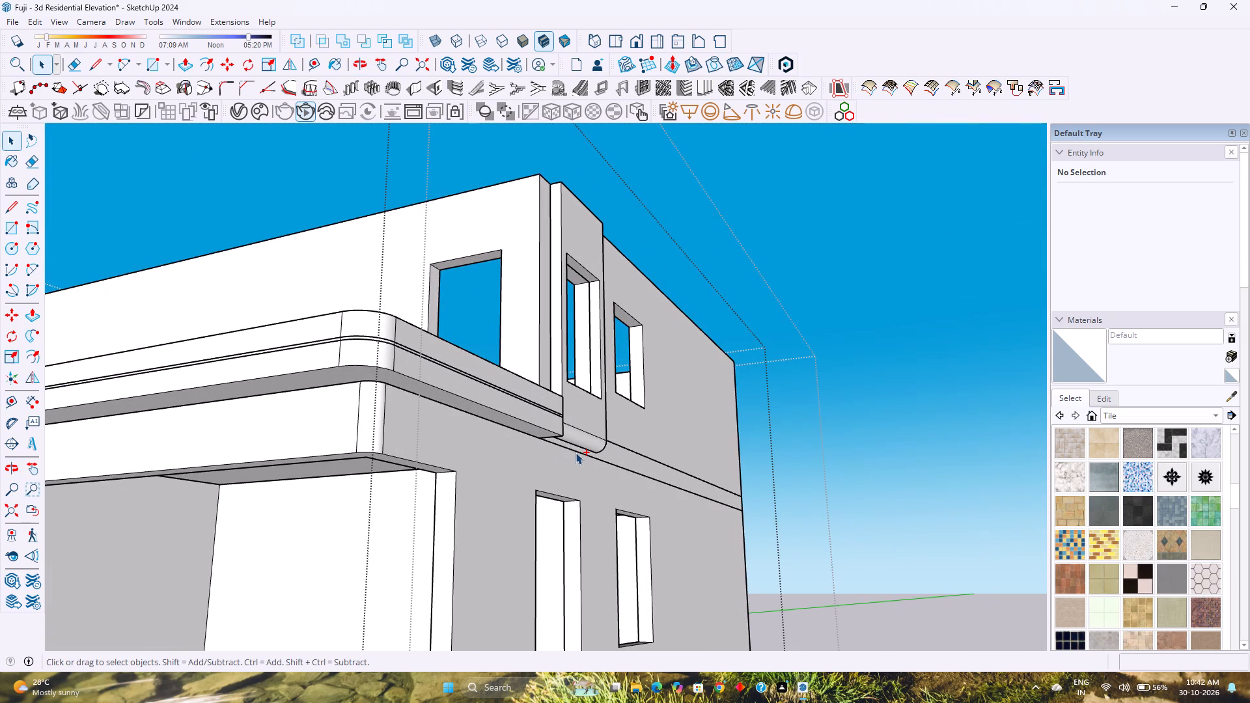
Undo the guide deletion and the lower-edge rounding, back through the push, weld, guide line and arc, keeping the horizontal guide.
key("ctrl+z")
key("ctrl+z")
key("ctrl+z")
key("ctrl+z")
key("ctrl+z")
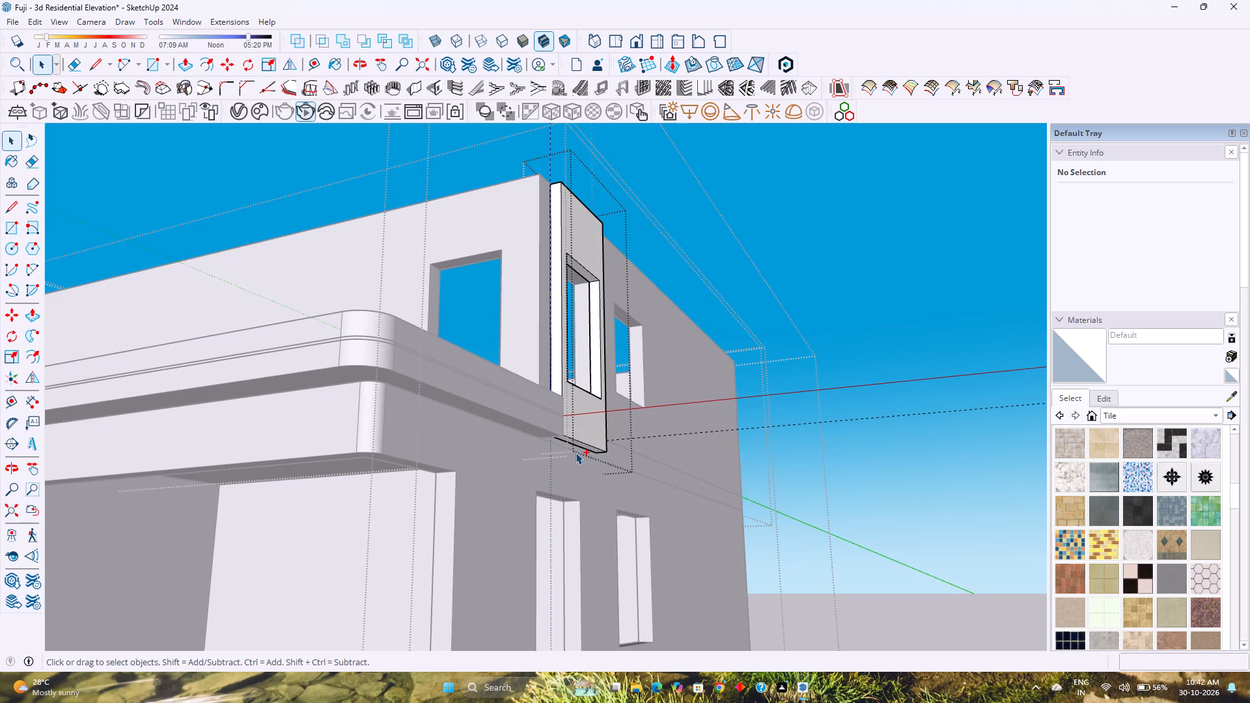
middle_click_drag(594, 441, 441, 542)
middle_click_drag(436, 540, 487, 489, "shift")
middle_click_drag(488, 491, 118, 540)
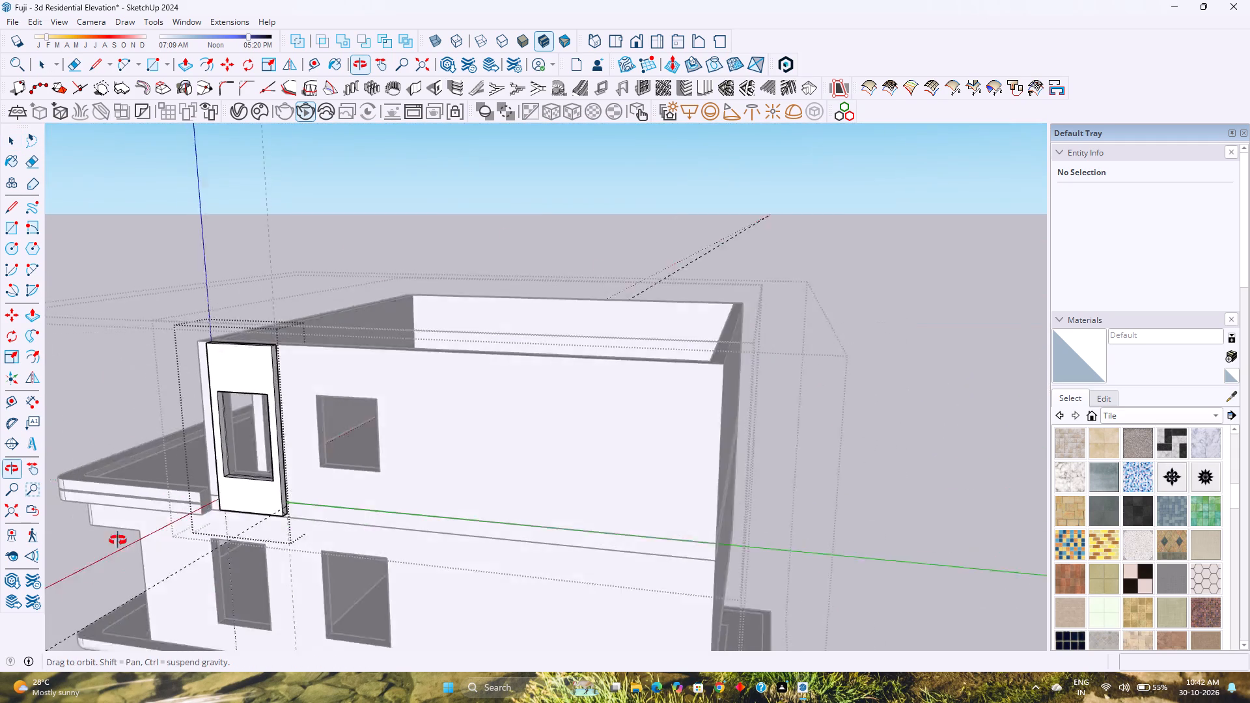
middle_click_drag(118, 540, 99, 540)
scroll(309, 490, "up", 18)
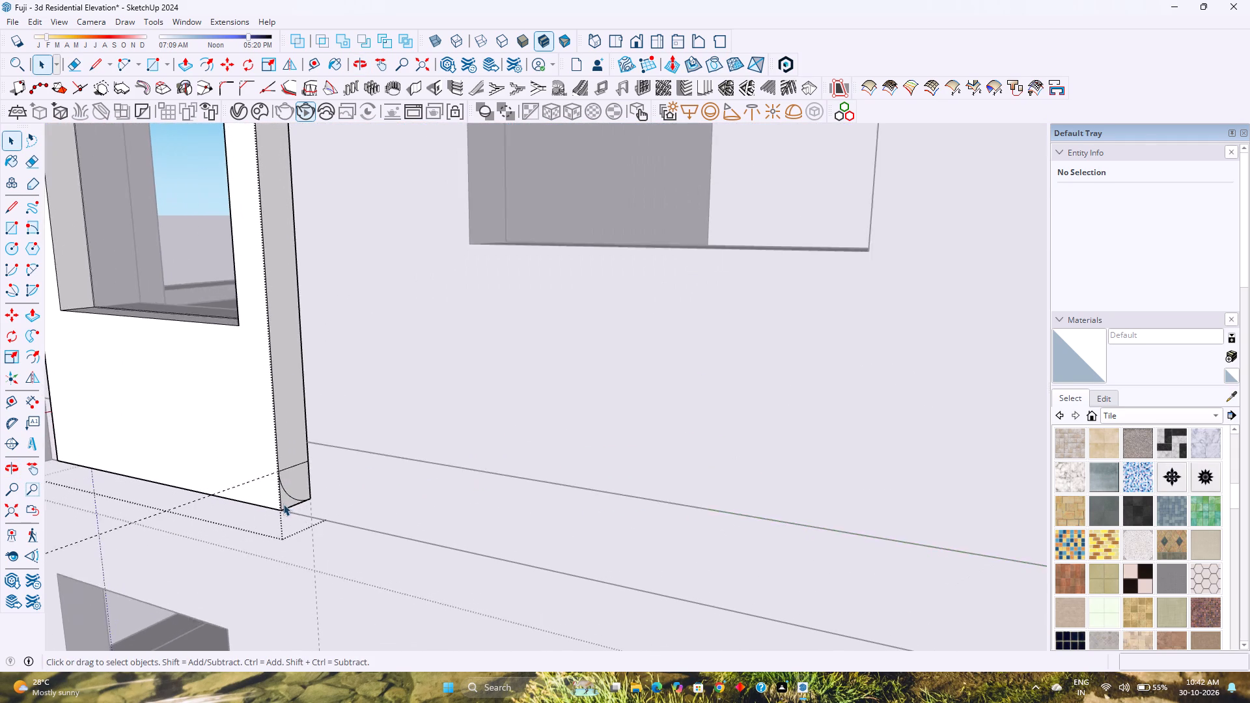
scroll(283, 504, "up", 9)
middle_click_drag(286, 504, 208, 514)
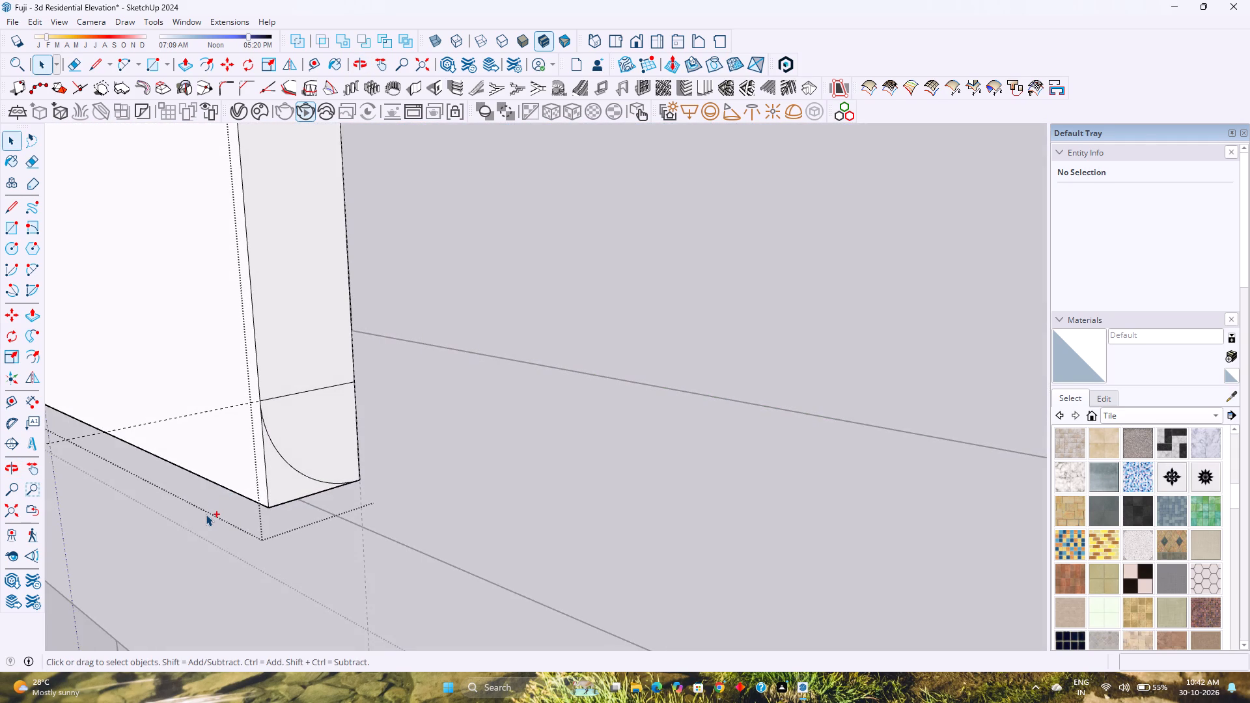
key("ctrl+z")
key("ctrl+z")
key("ctrl+z")
key("ctrl+z")
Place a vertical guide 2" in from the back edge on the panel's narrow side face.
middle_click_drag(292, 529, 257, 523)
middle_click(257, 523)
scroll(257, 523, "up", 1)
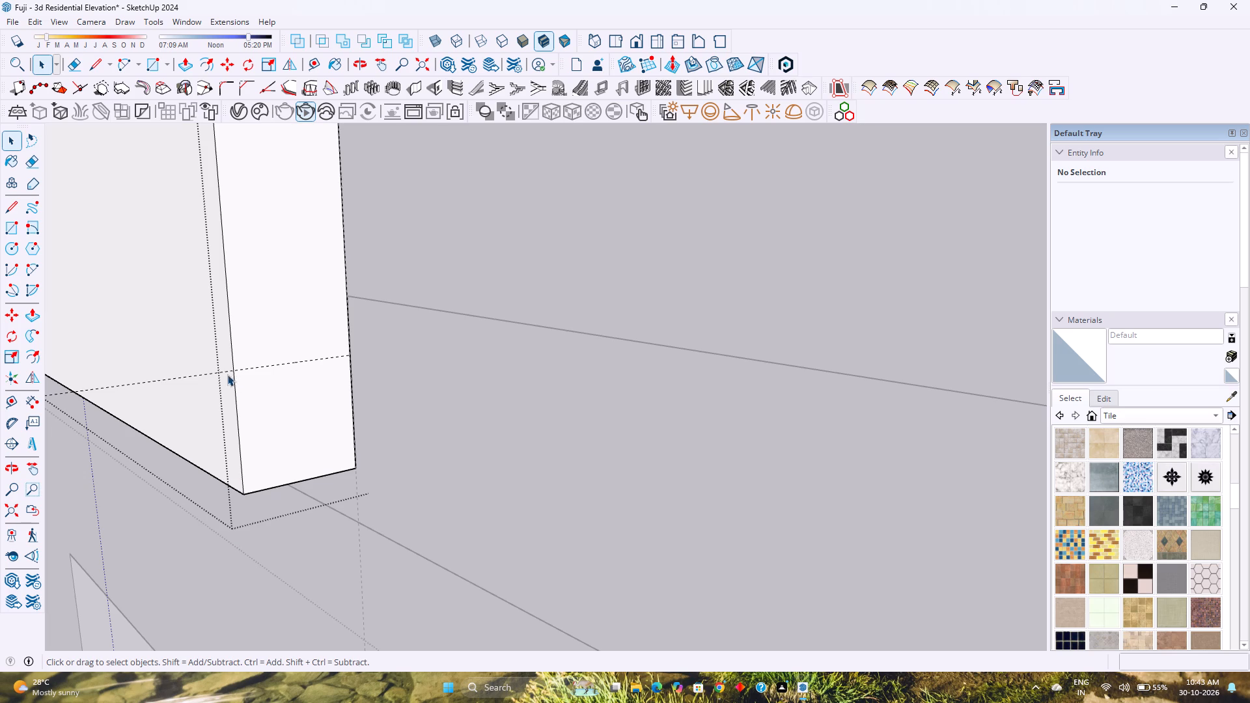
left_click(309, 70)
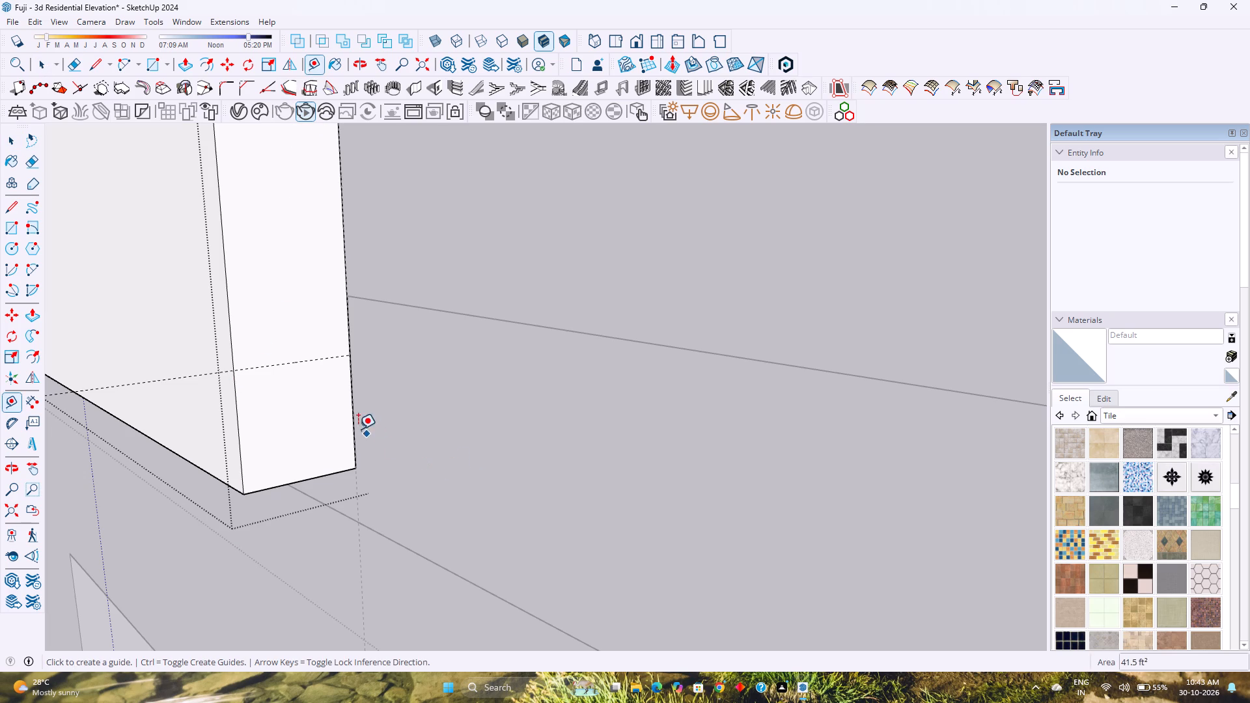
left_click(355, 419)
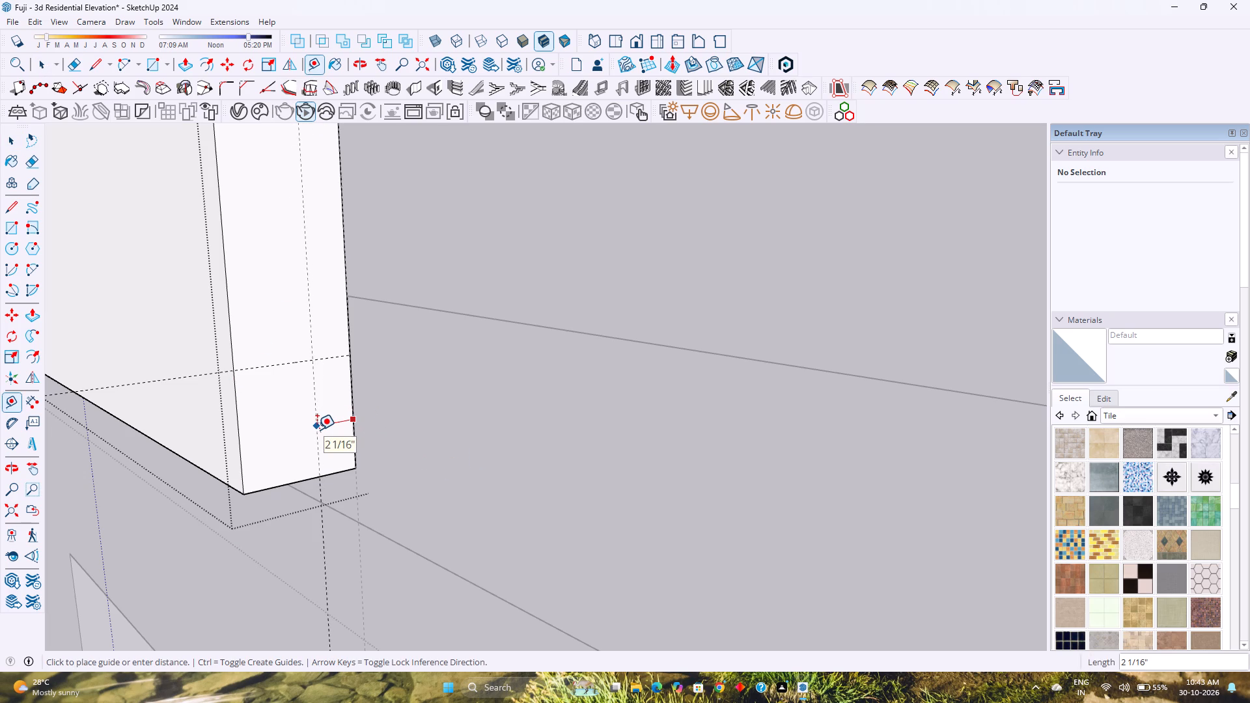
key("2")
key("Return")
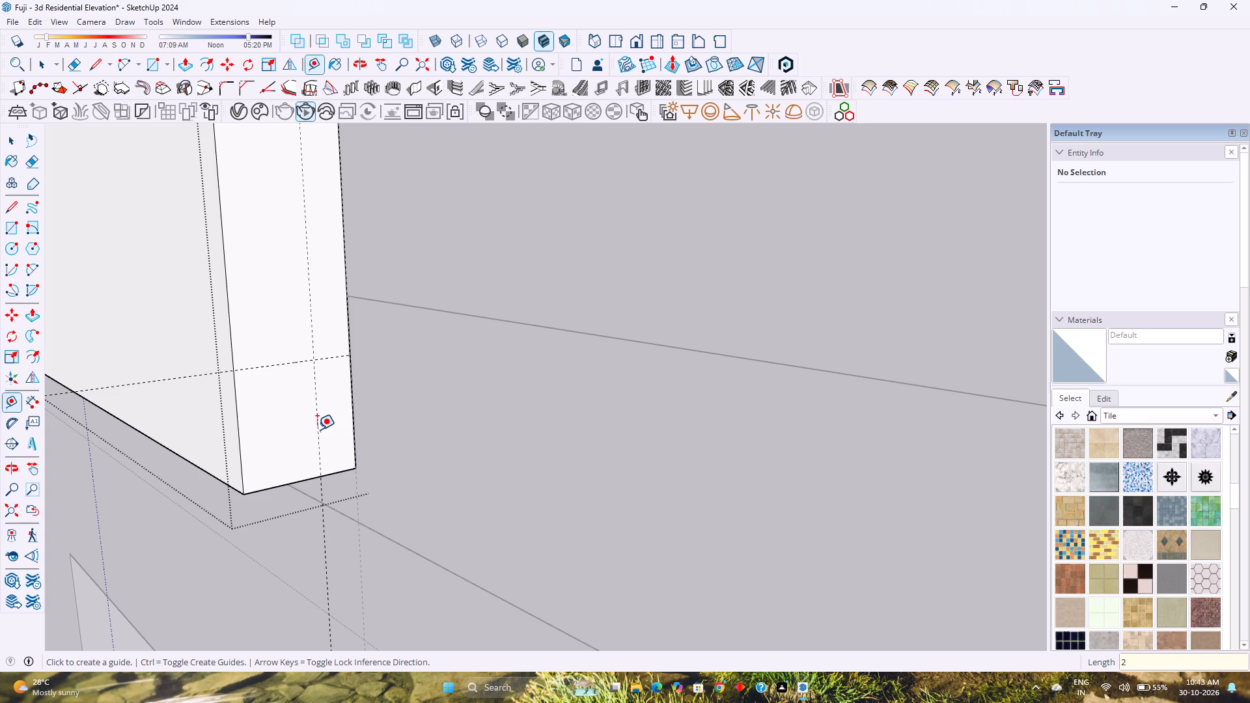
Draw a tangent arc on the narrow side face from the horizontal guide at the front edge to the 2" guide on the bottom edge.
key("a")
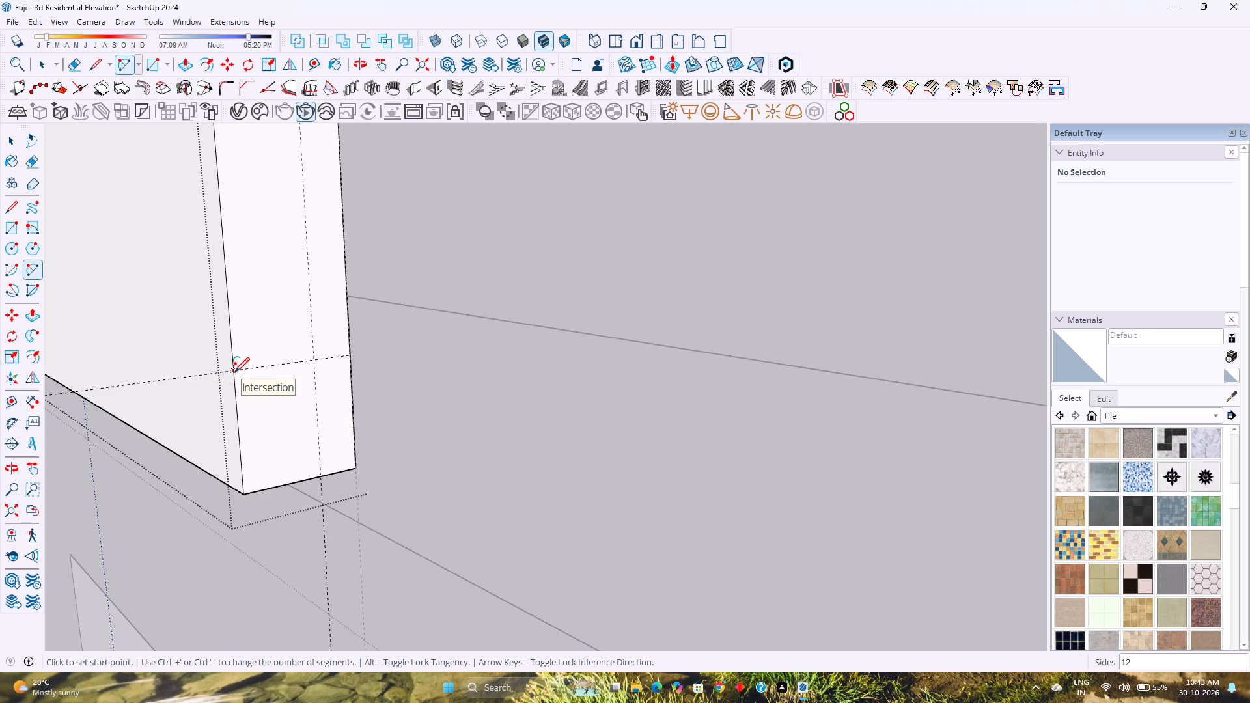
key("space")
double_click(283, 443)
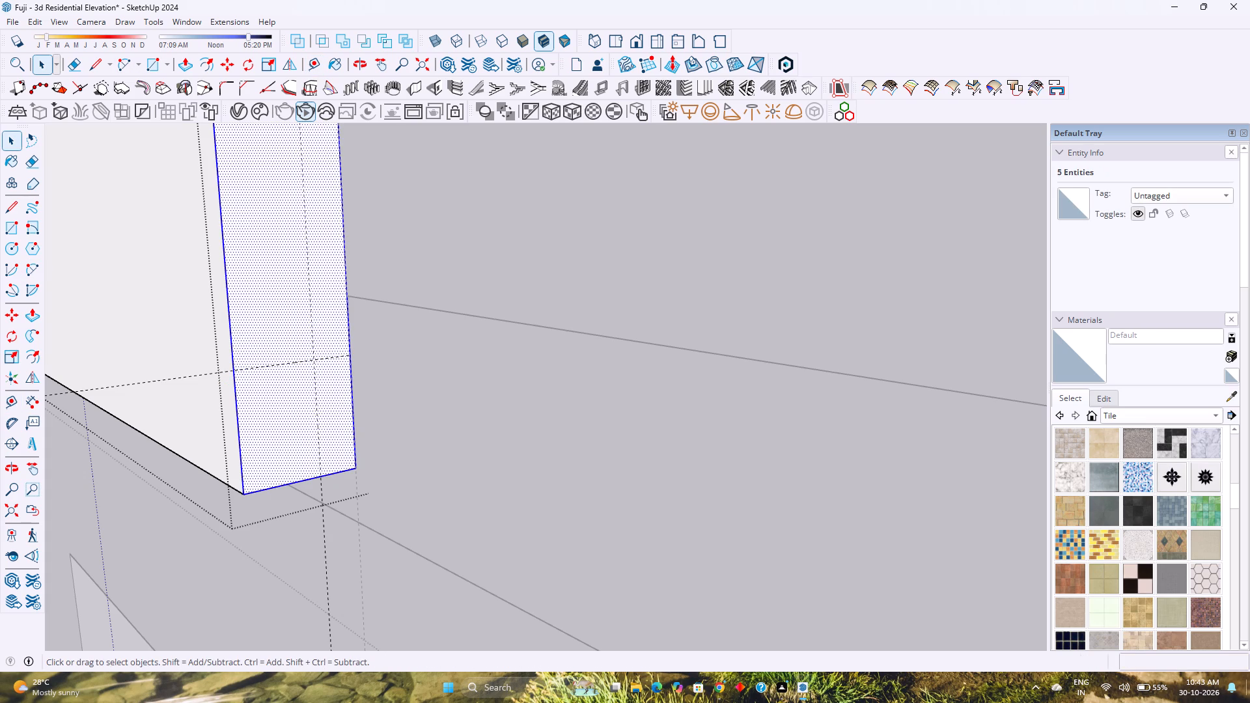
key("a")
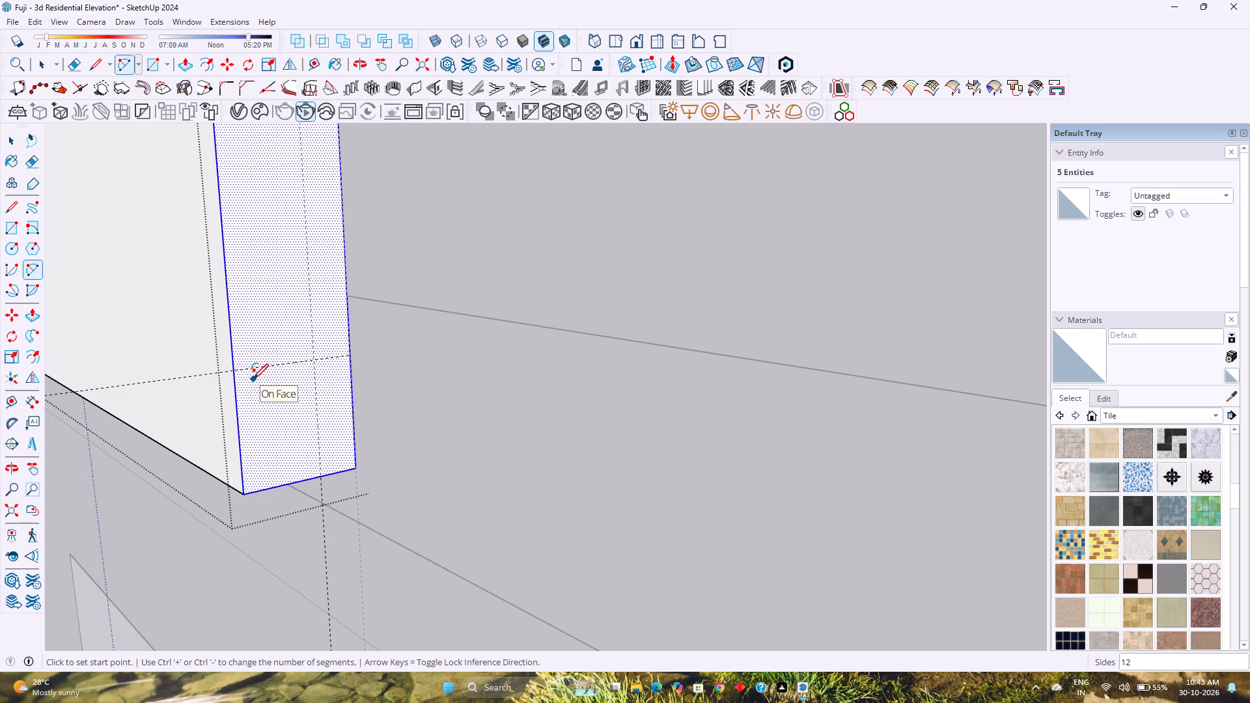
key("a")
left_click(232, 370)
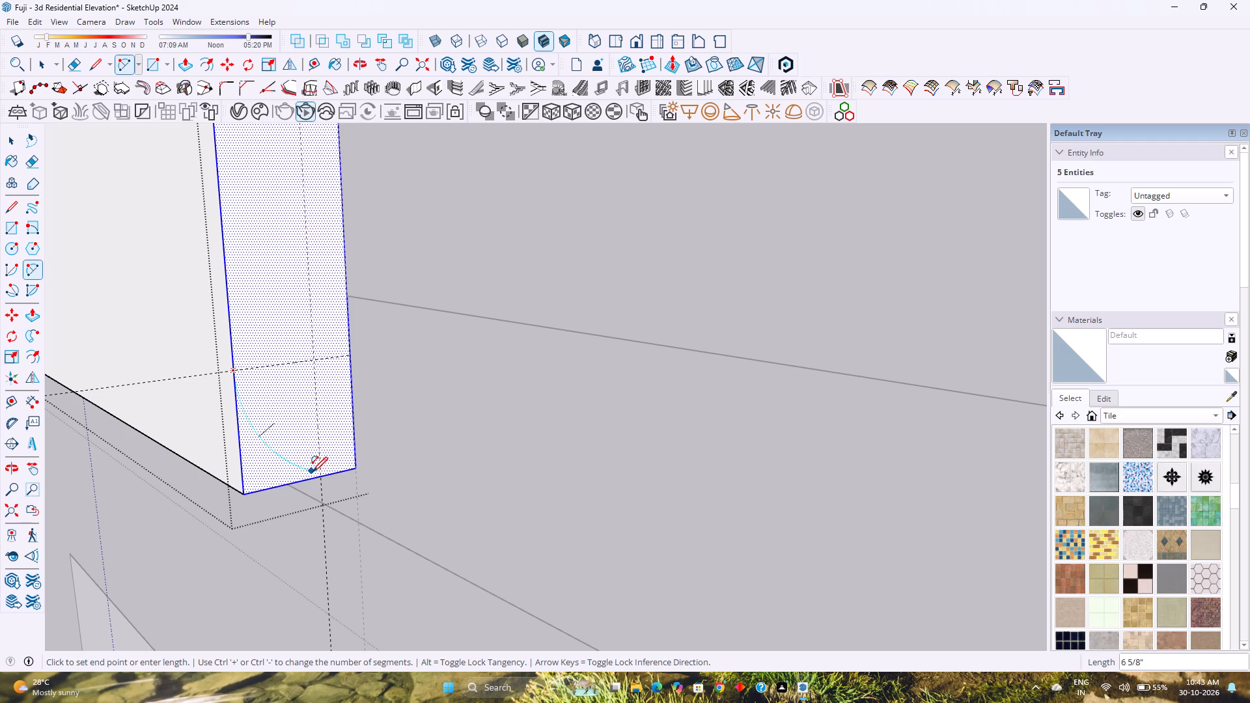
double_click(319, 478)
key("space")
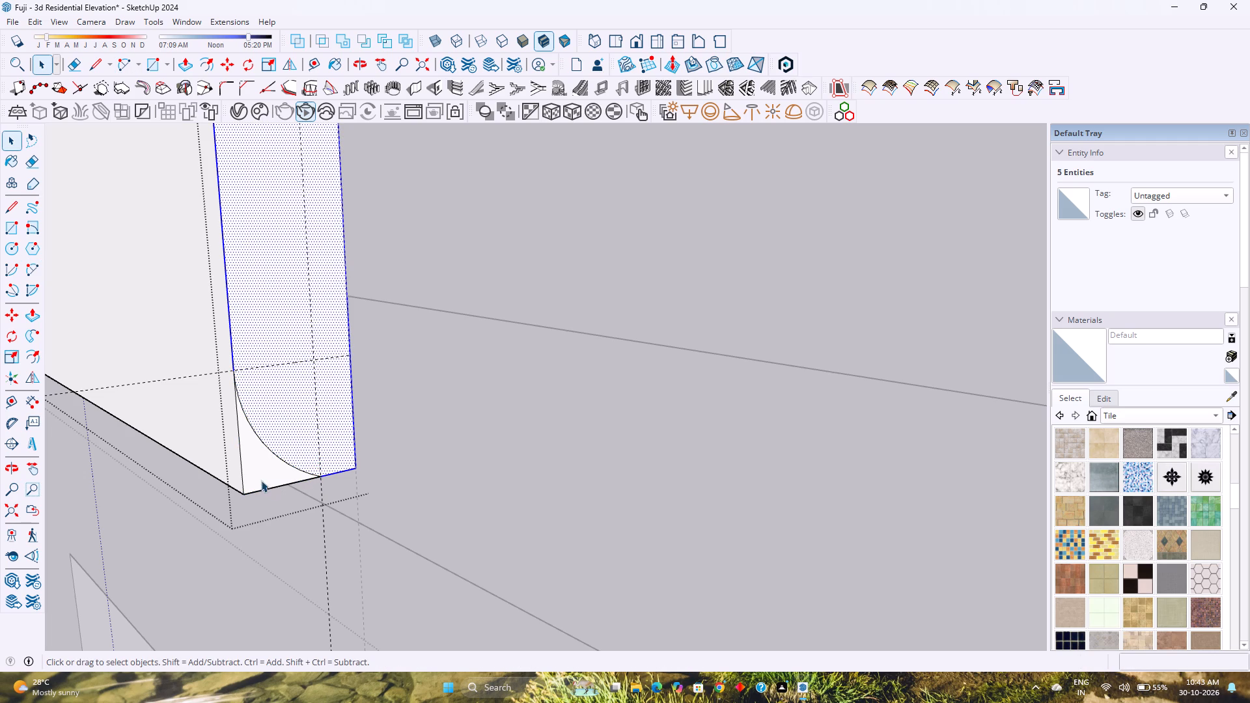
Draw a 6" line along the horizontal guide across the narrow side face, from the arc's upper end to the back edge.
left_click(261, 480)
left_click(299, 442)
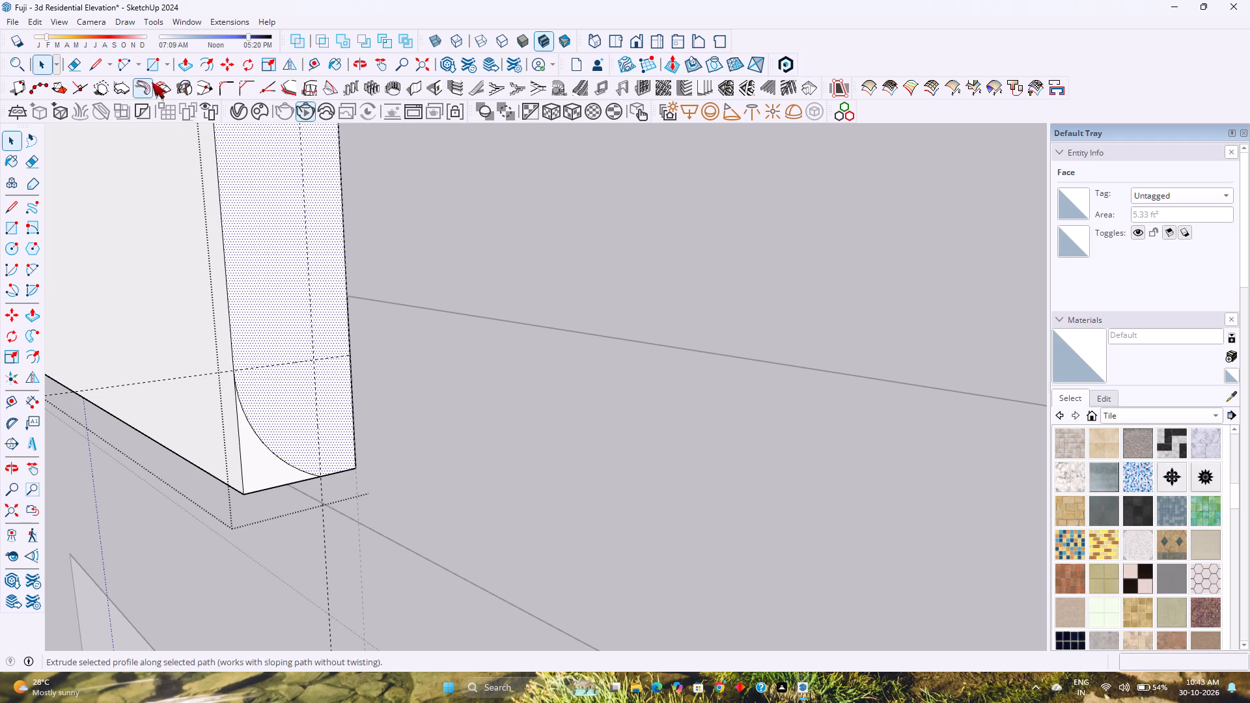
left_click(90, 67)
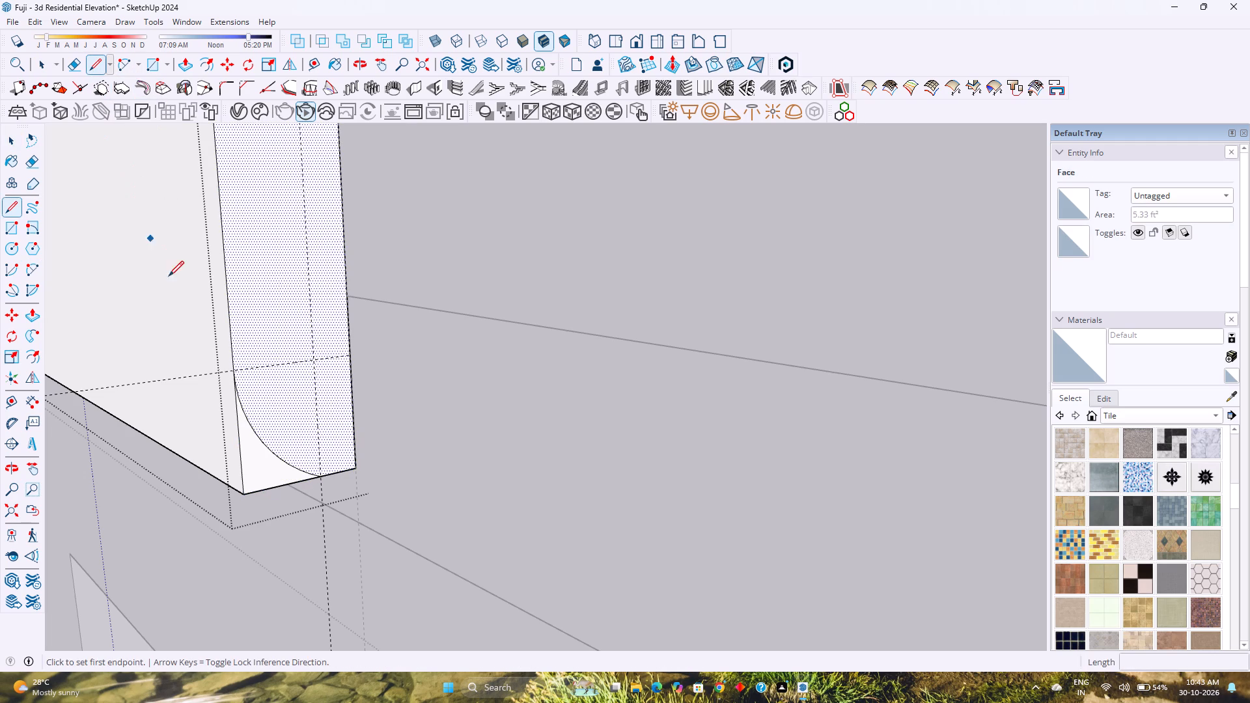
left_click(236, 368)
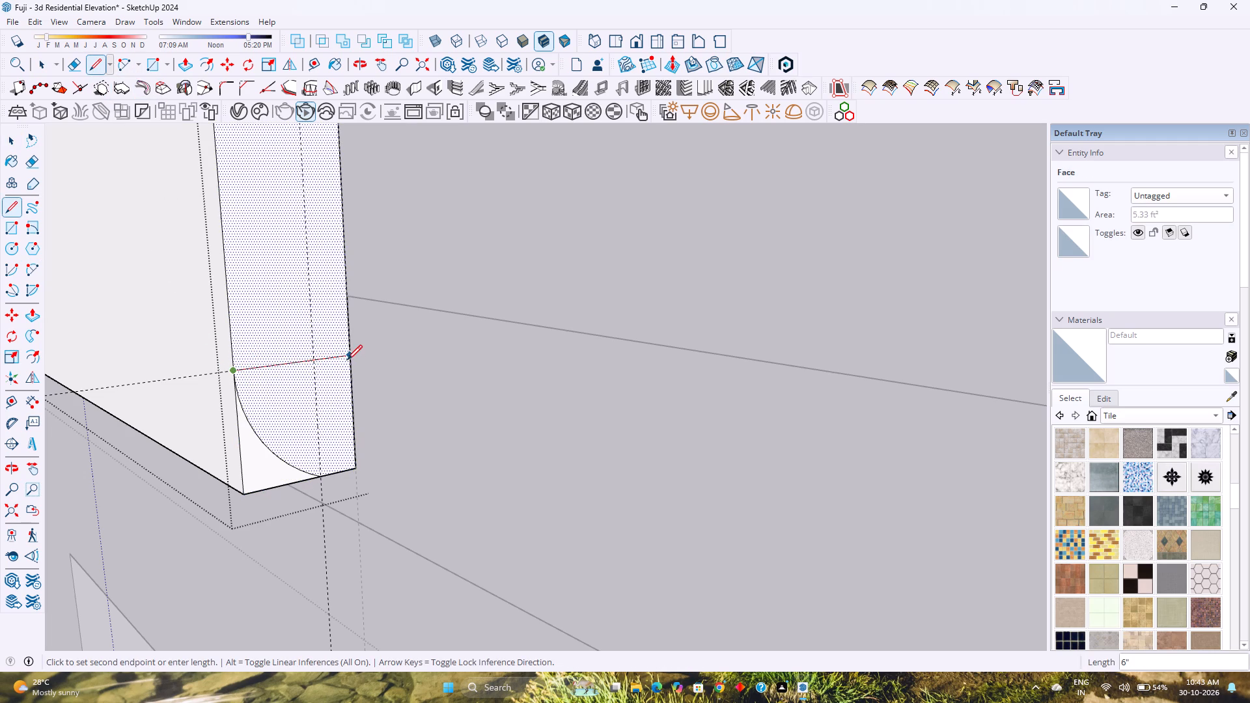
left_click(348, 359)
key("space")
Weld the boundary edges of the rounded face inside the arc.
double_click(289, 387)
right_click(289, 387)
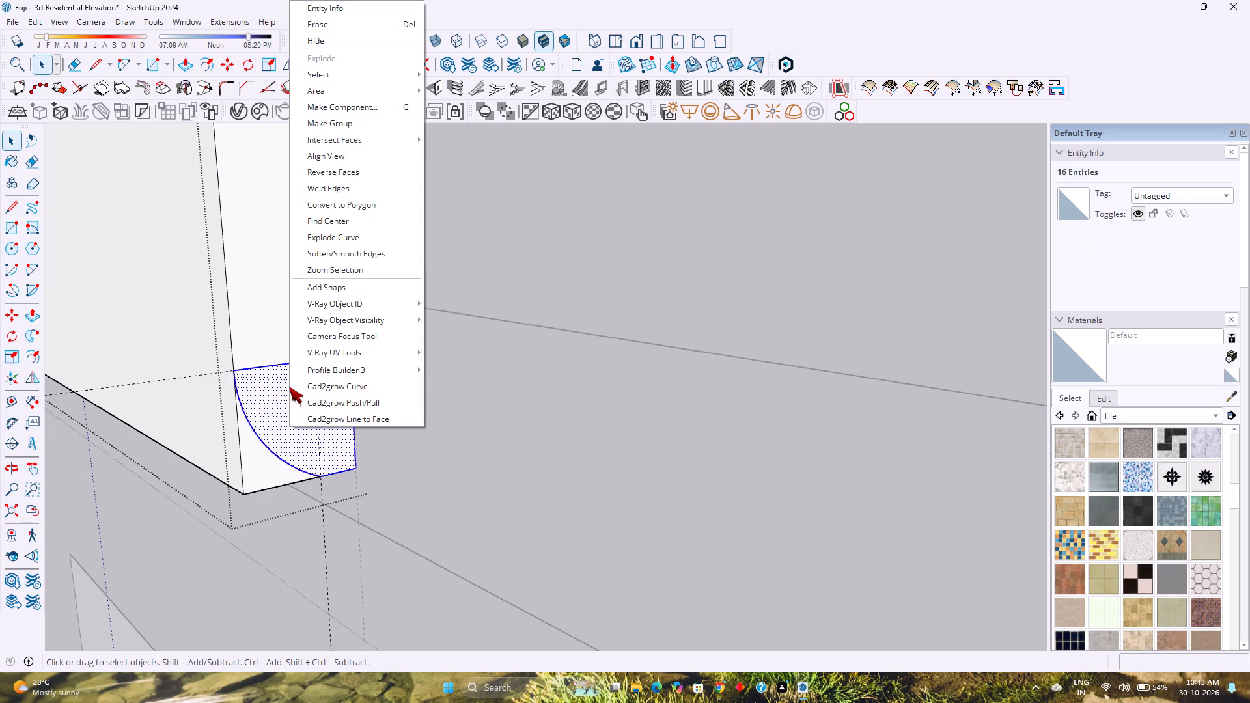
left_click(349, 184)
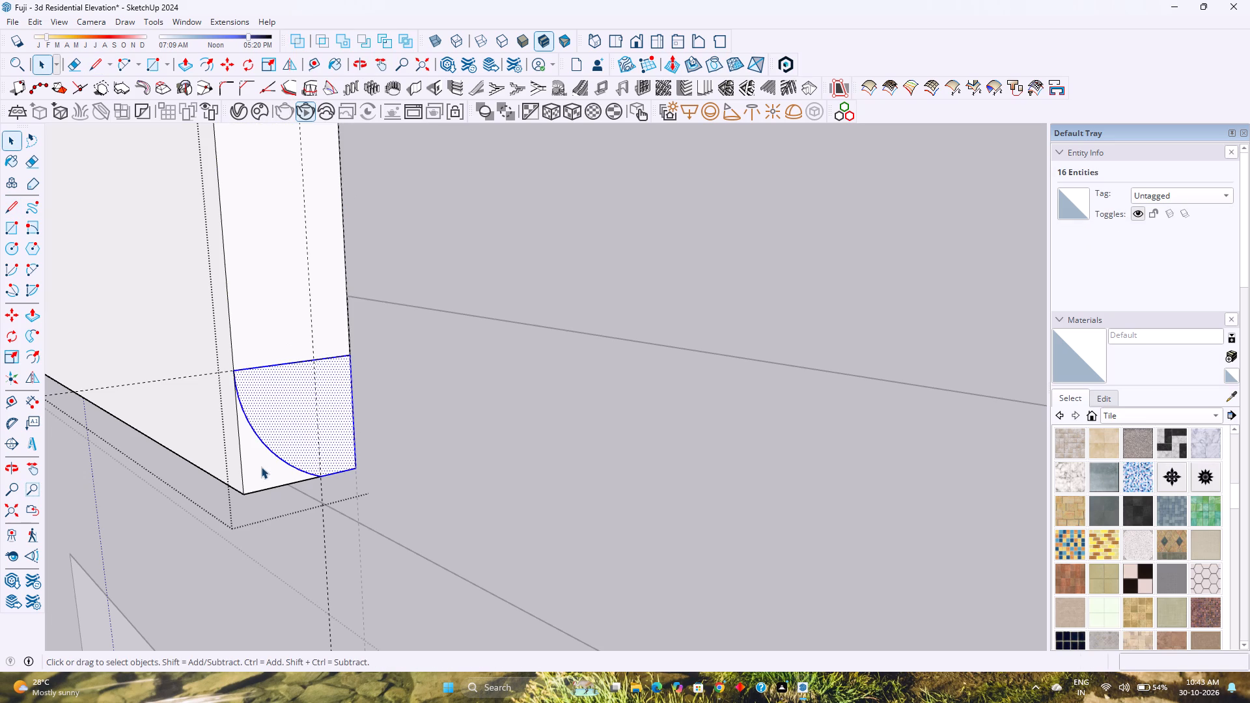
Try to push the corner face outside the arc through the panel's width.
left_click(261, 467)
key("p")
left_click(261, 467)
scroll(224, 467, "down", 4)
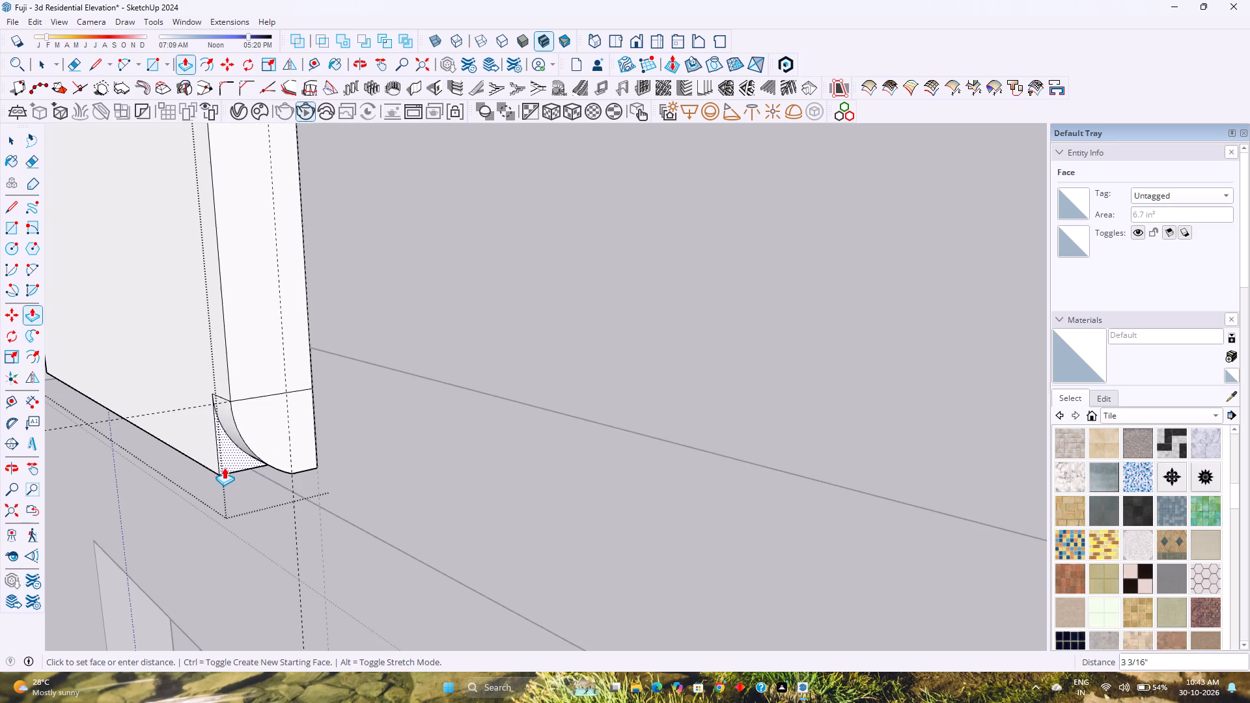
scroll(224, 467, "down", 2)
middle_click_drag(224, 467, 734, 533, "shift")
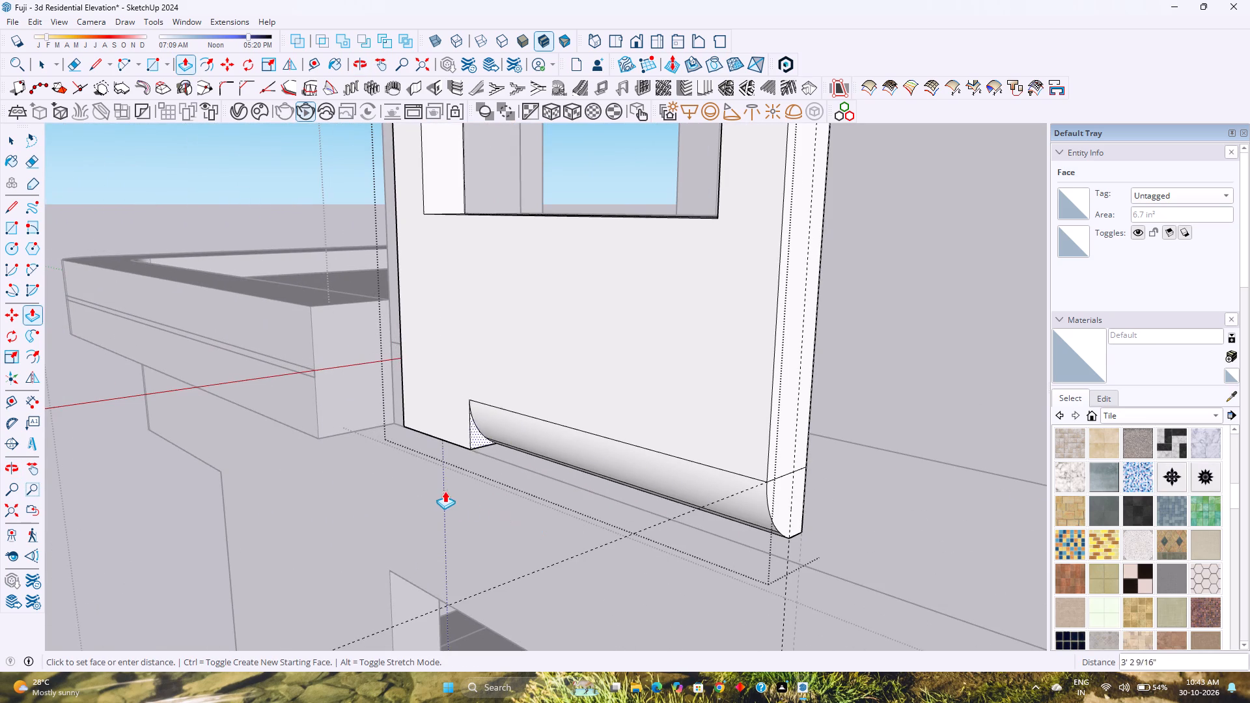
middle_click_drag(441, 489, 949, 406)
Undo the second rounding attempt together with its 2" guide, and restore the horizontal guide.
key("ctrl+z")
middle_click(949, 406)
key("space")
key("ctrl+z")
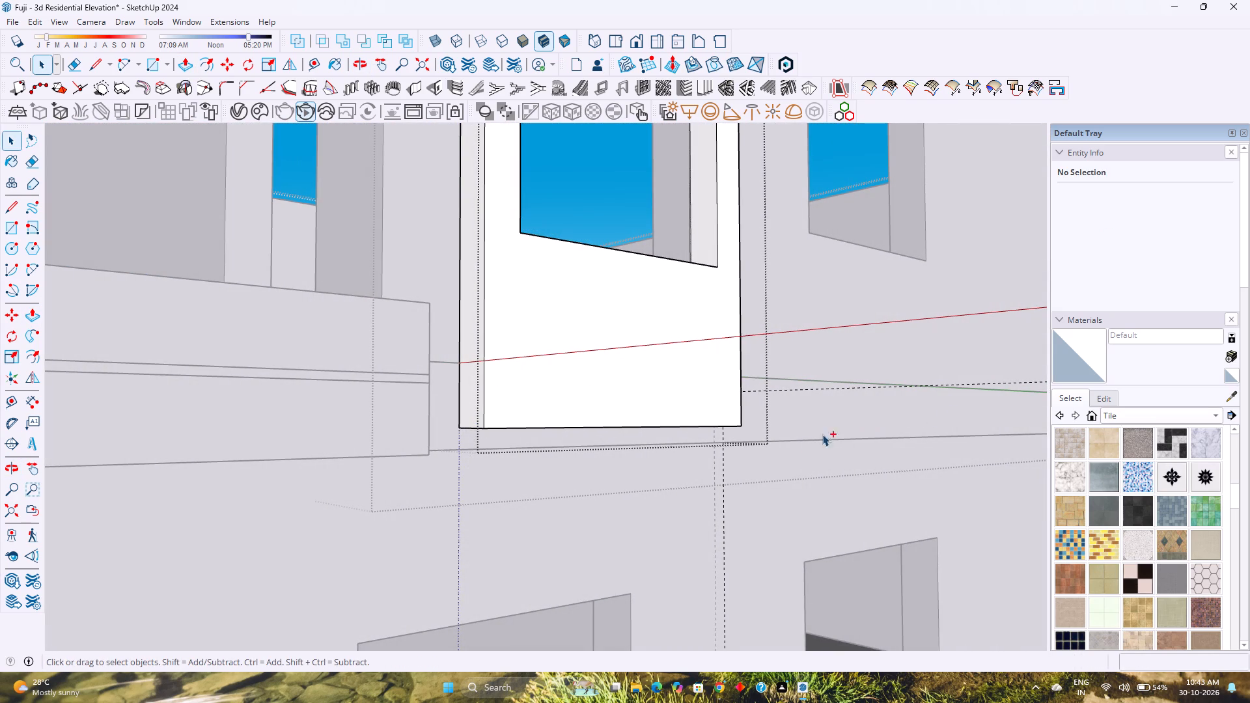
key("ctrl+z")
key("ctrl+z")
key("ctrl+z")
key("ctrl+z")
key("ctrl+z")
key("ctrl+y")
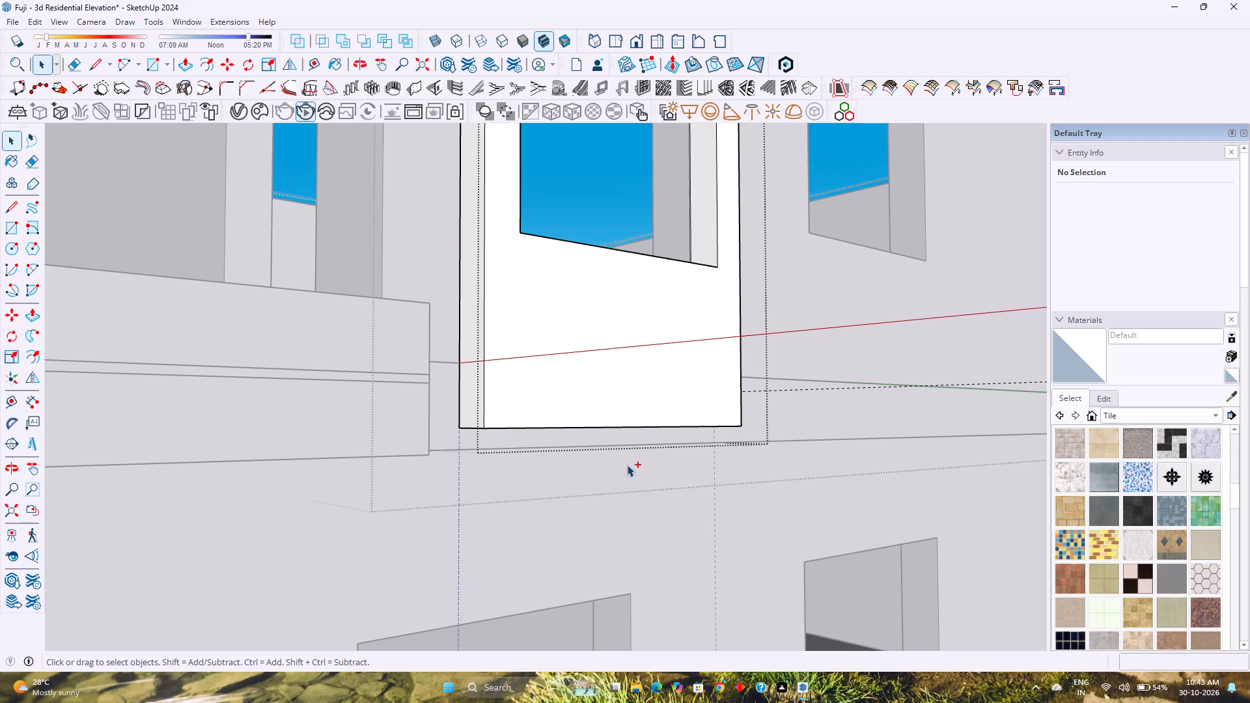
Draw an arc of about 8 1/2" on the narrow side face from the guide at the front edge to the bottom back corner, and select it.
middle_click_drag(647, 468, 163, 515)
scroll(723, 443, "up", 1)
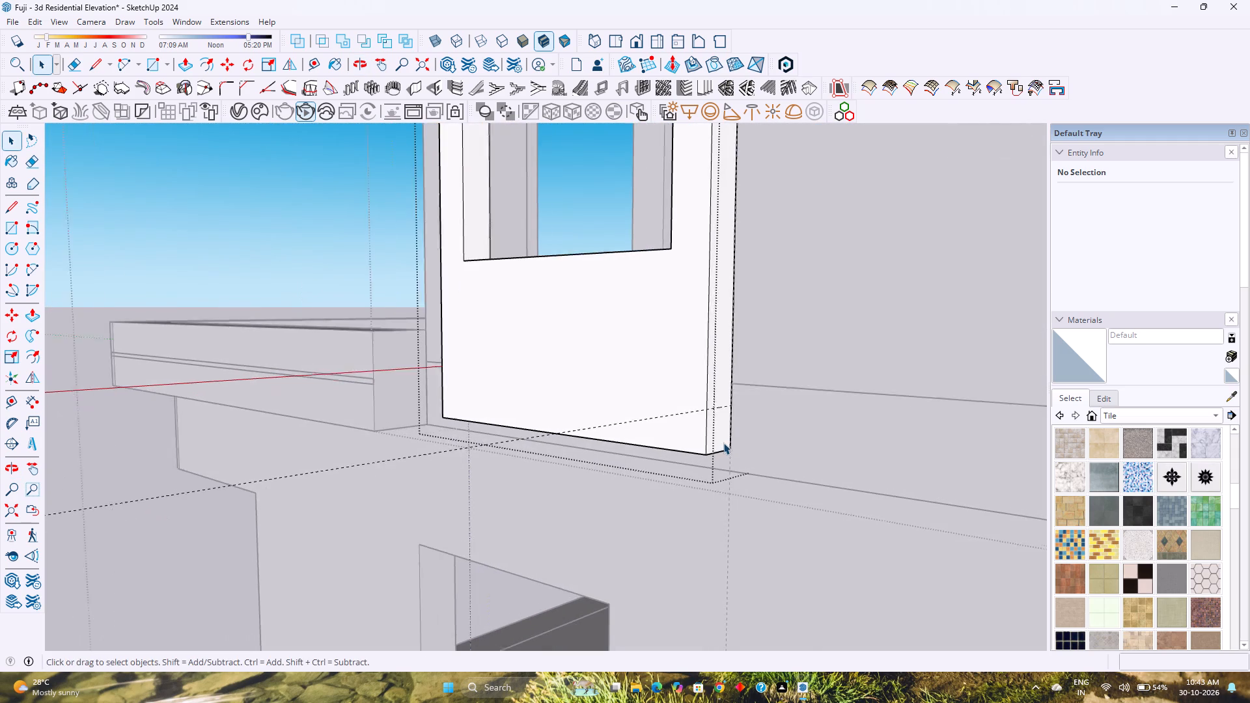
scroll(723, 443, "up", 4)
middle_click_drag(721, 441, 589, 454)
scroll(589, 454, "up", 1)
key("a")
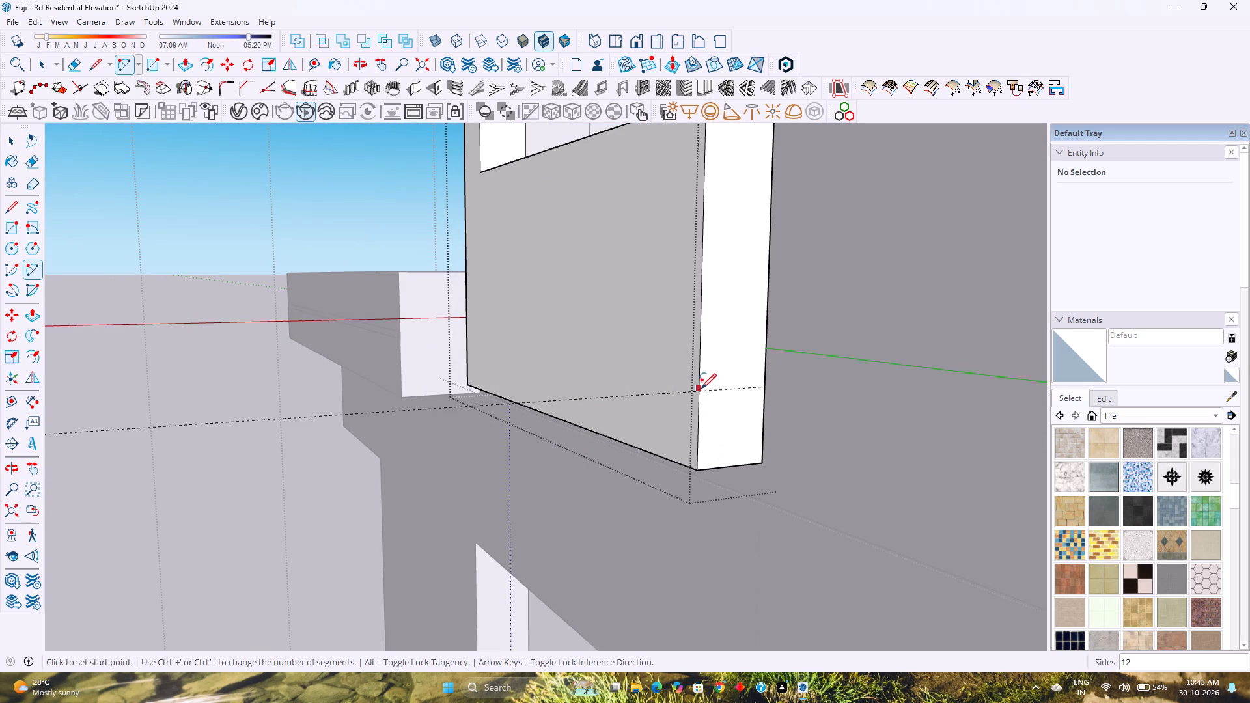
scroll(701, 389, "up", 5)
middle_click_drag(701, 389, 676, 505)
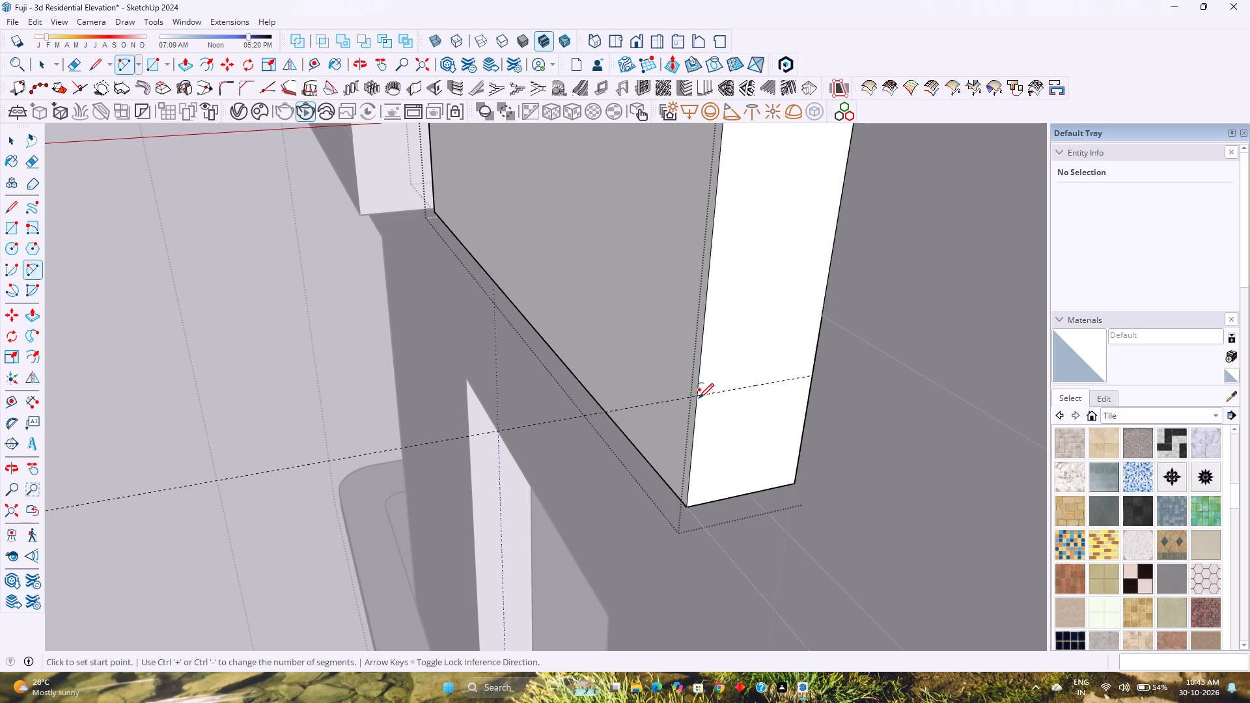
left_click(699, 396)
double_click(795, 484)
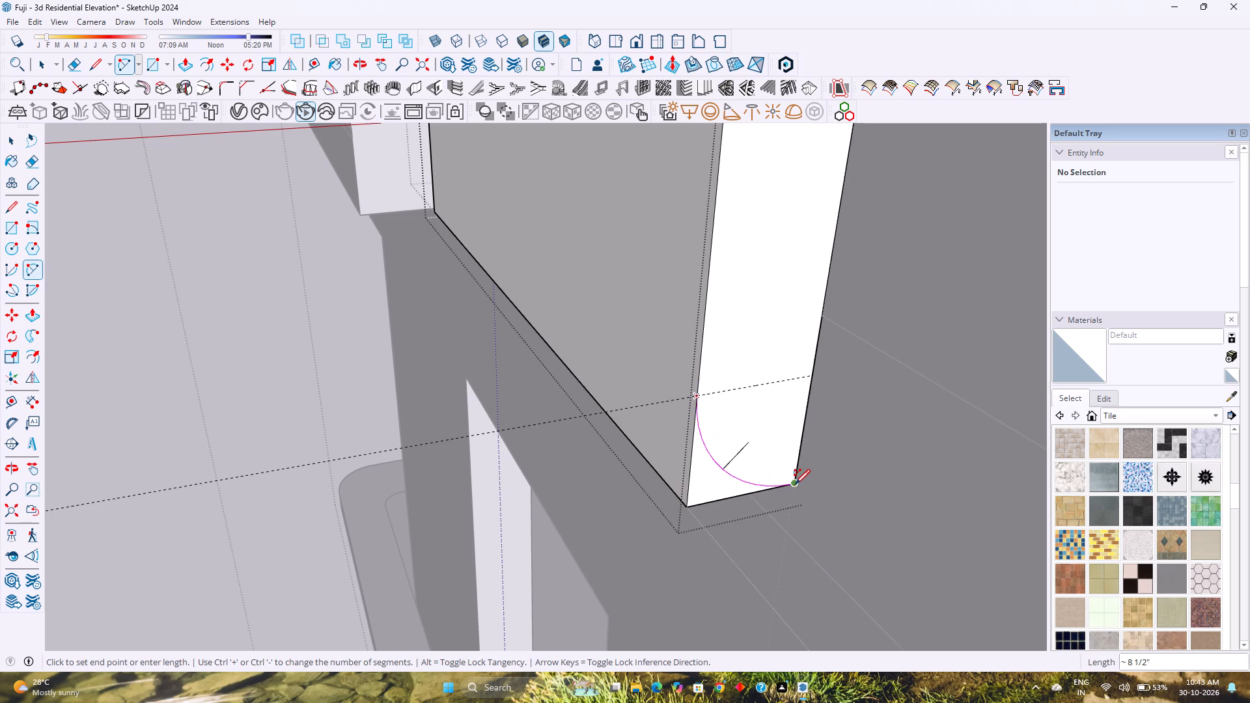
key("space")
left_click(721, 467)
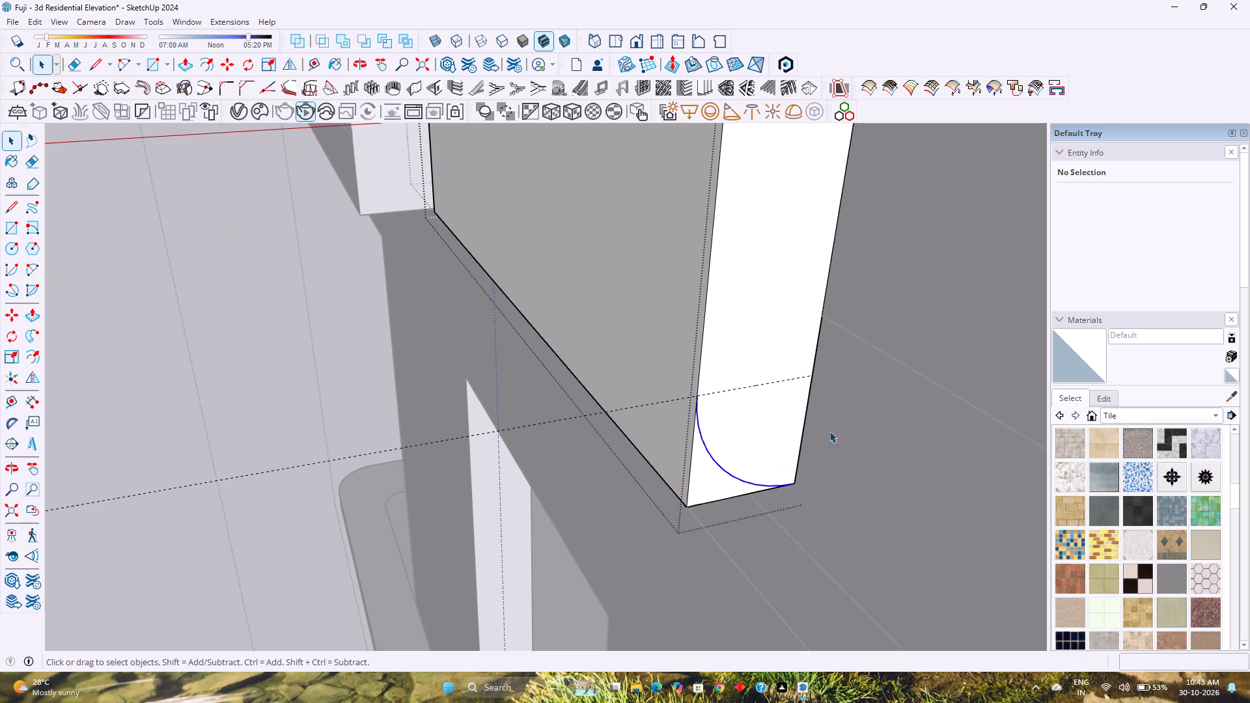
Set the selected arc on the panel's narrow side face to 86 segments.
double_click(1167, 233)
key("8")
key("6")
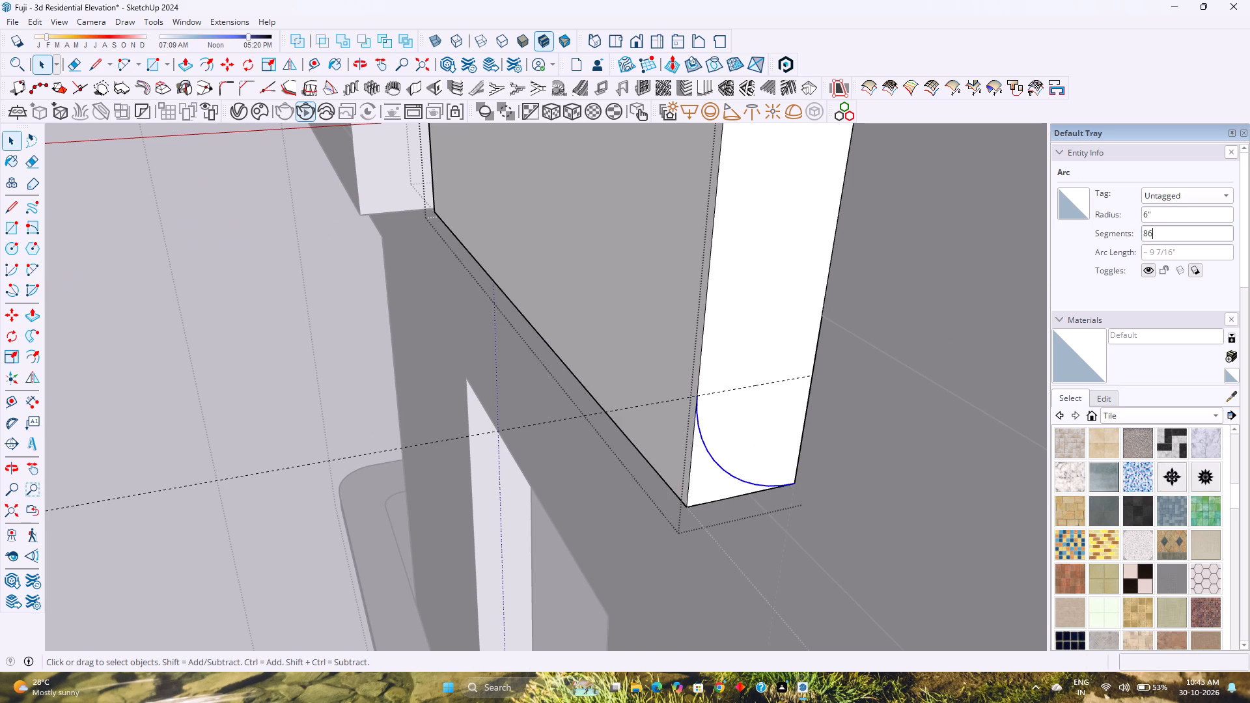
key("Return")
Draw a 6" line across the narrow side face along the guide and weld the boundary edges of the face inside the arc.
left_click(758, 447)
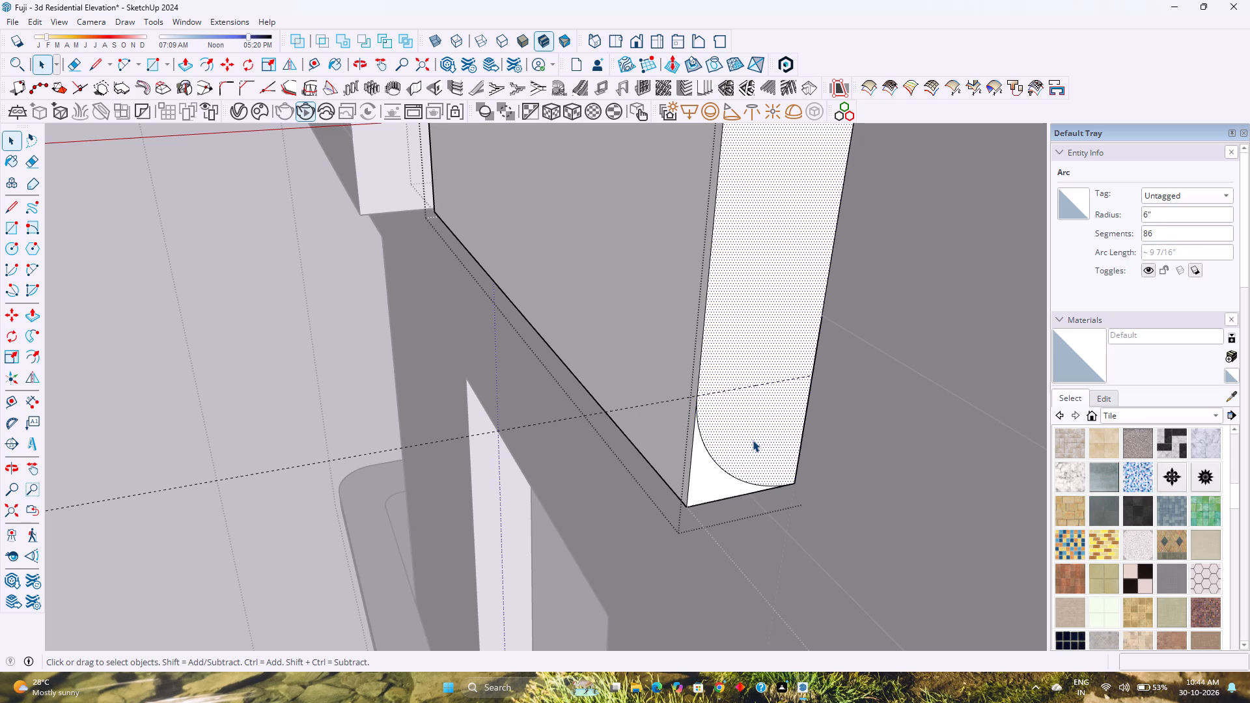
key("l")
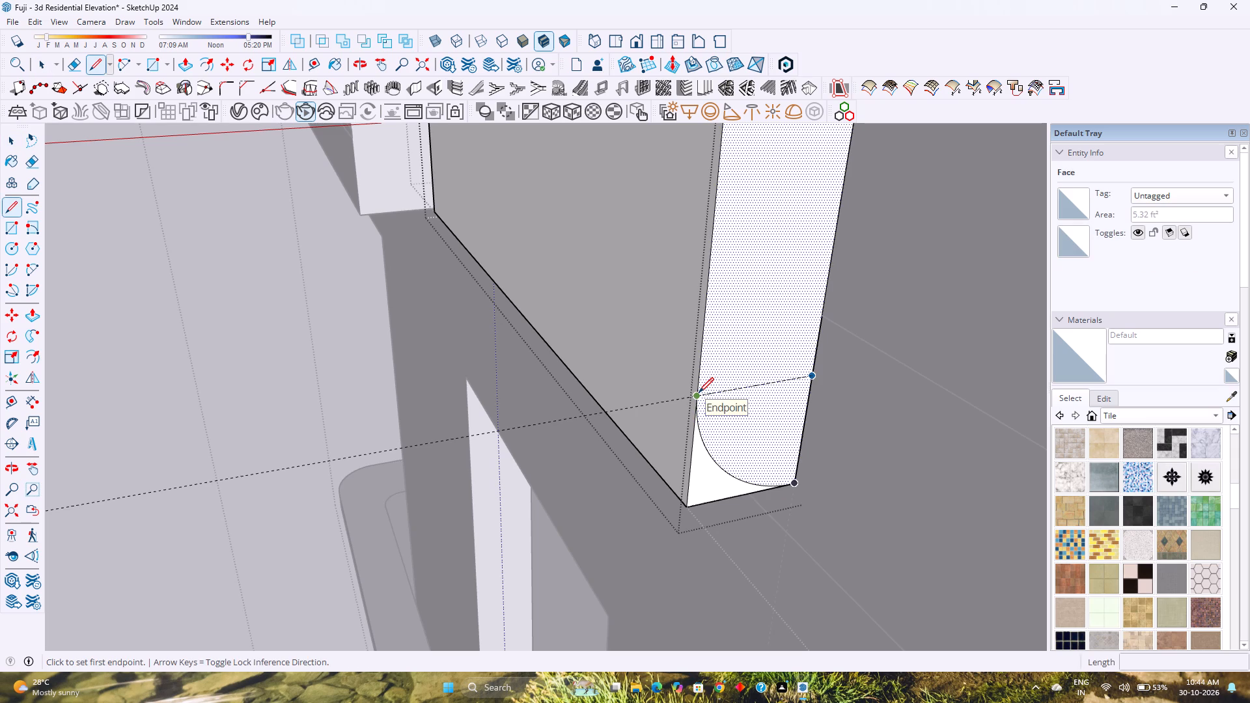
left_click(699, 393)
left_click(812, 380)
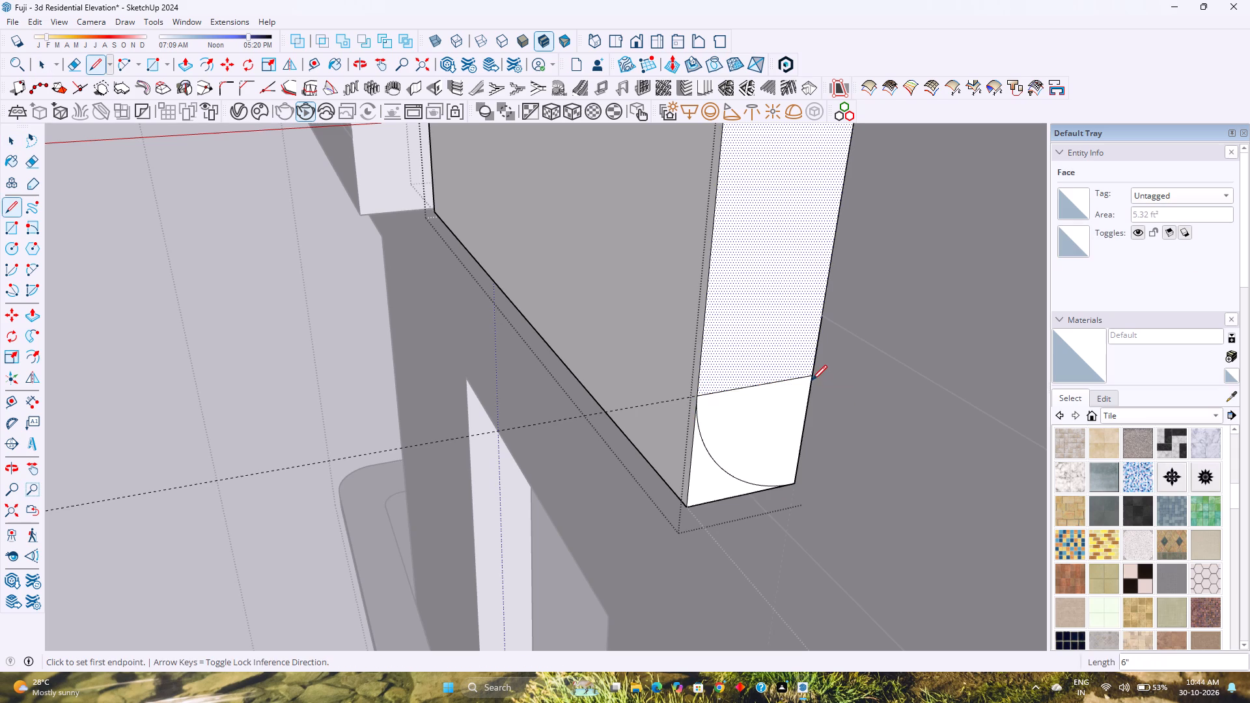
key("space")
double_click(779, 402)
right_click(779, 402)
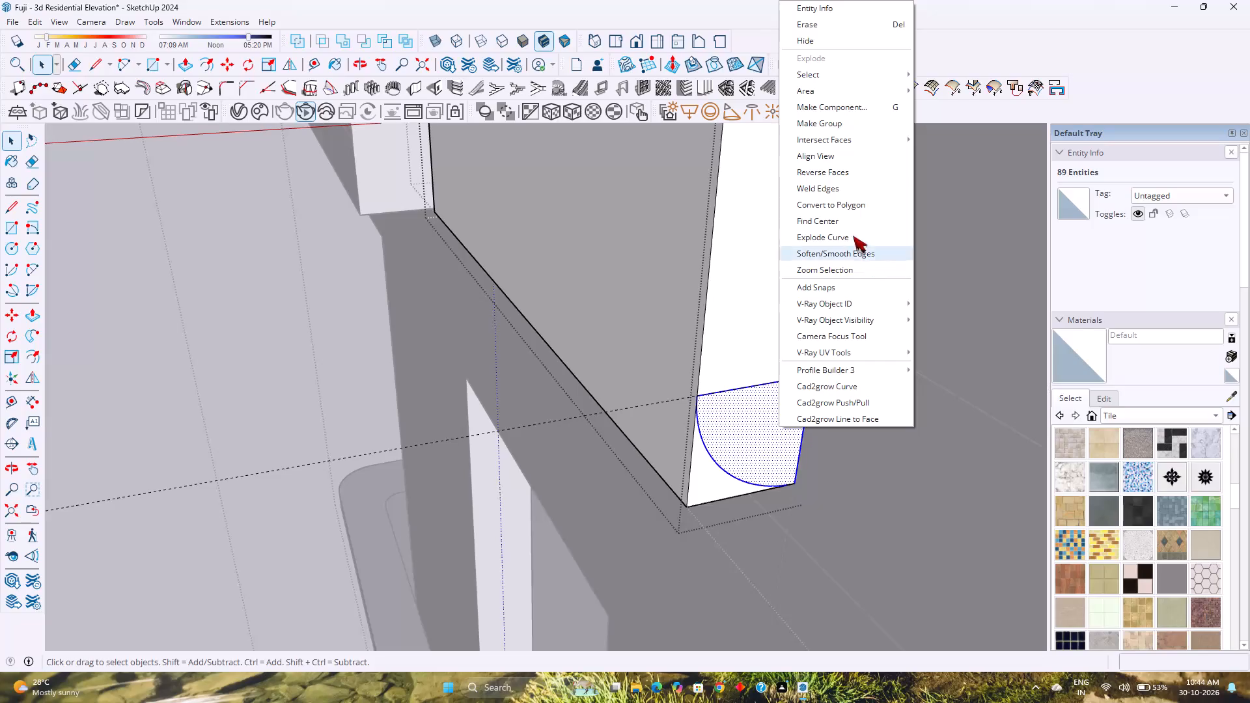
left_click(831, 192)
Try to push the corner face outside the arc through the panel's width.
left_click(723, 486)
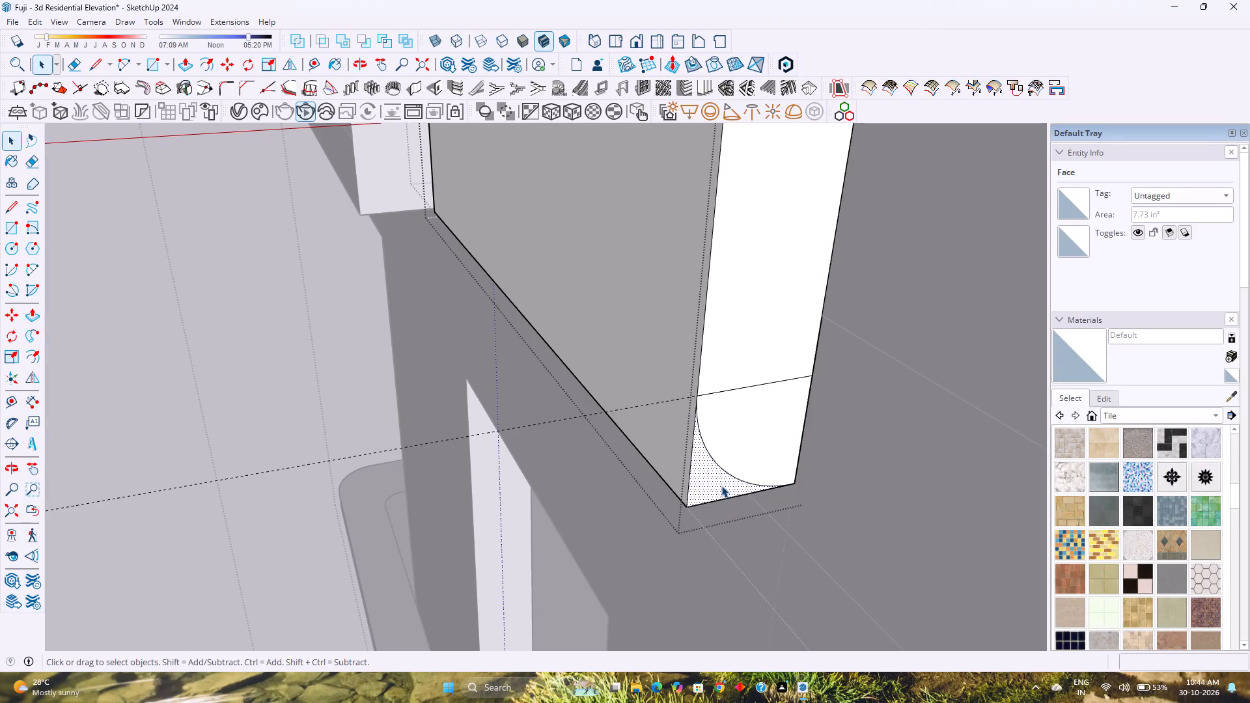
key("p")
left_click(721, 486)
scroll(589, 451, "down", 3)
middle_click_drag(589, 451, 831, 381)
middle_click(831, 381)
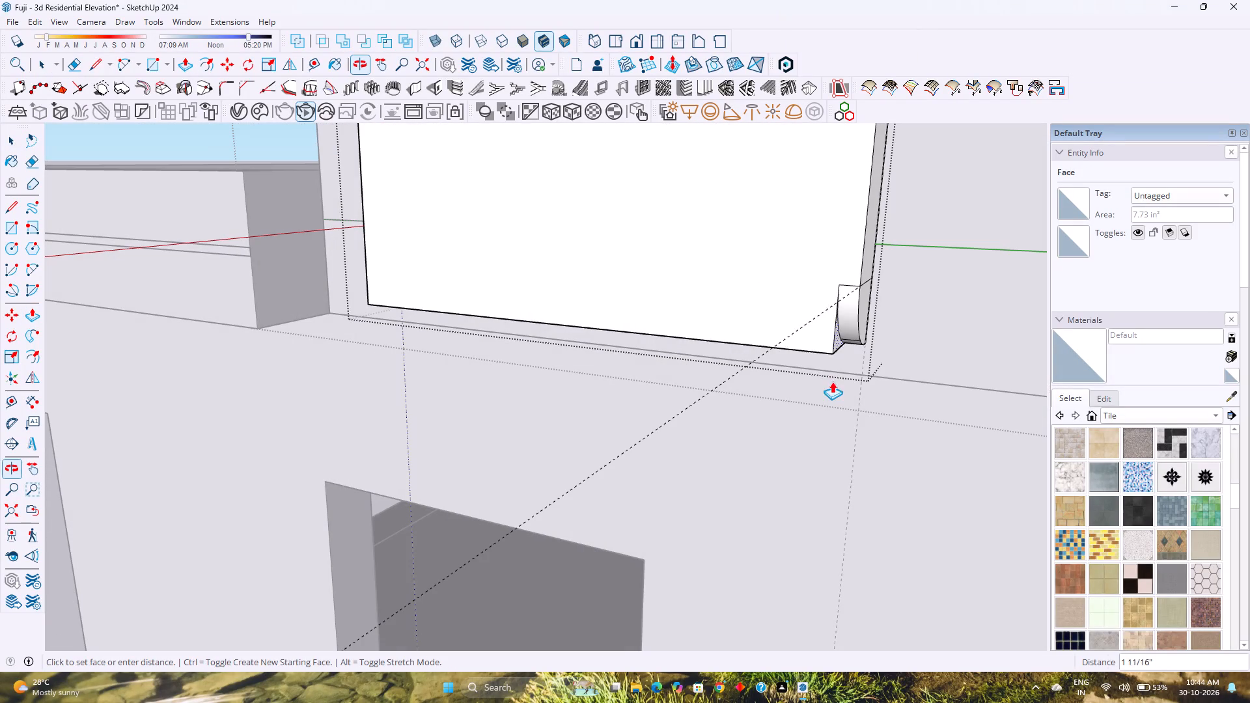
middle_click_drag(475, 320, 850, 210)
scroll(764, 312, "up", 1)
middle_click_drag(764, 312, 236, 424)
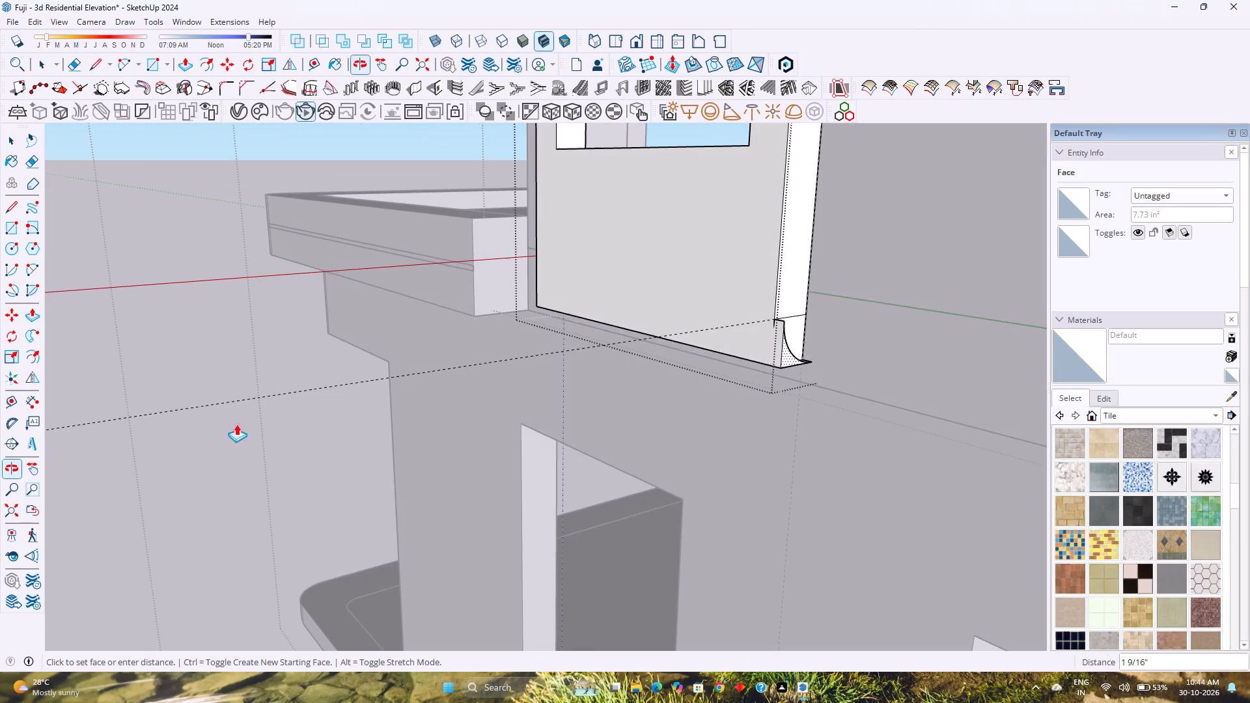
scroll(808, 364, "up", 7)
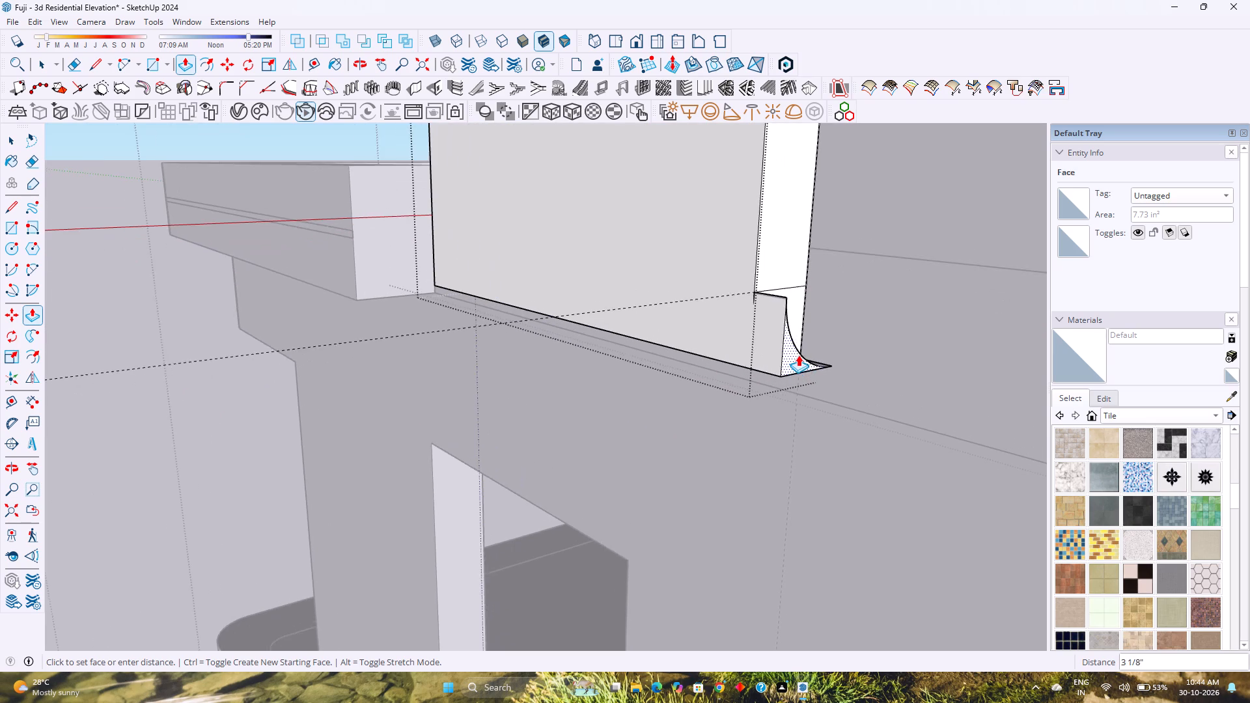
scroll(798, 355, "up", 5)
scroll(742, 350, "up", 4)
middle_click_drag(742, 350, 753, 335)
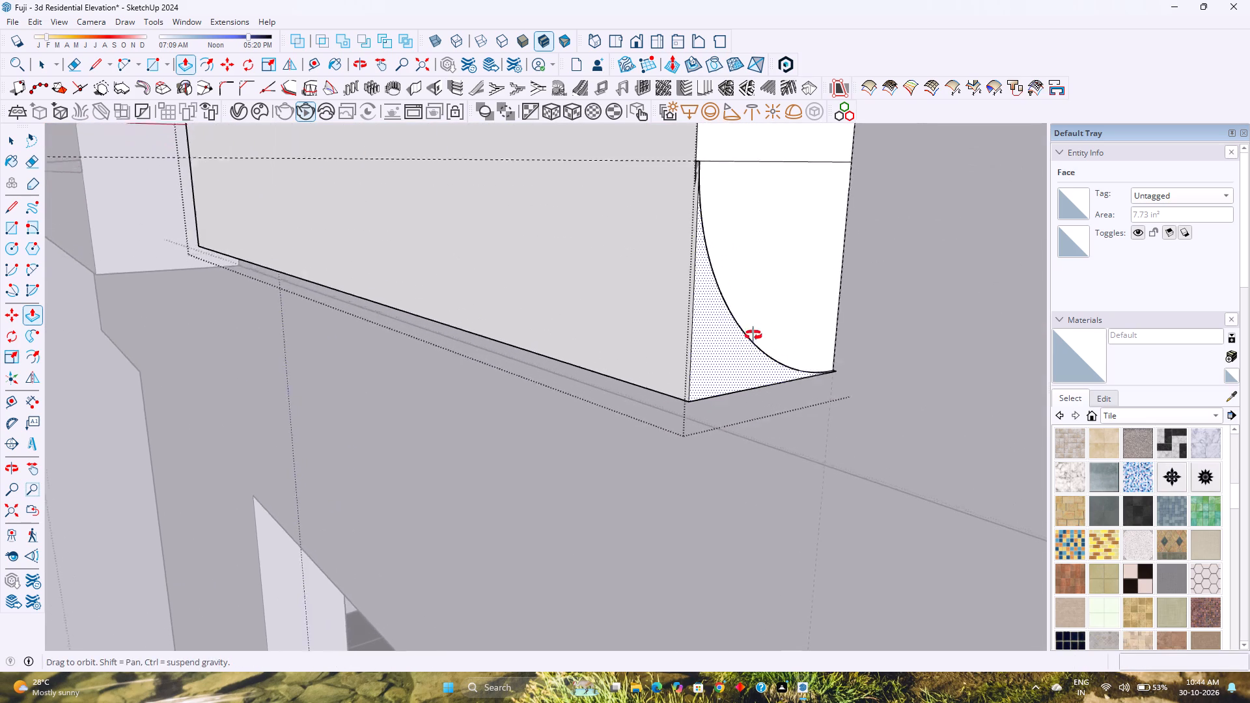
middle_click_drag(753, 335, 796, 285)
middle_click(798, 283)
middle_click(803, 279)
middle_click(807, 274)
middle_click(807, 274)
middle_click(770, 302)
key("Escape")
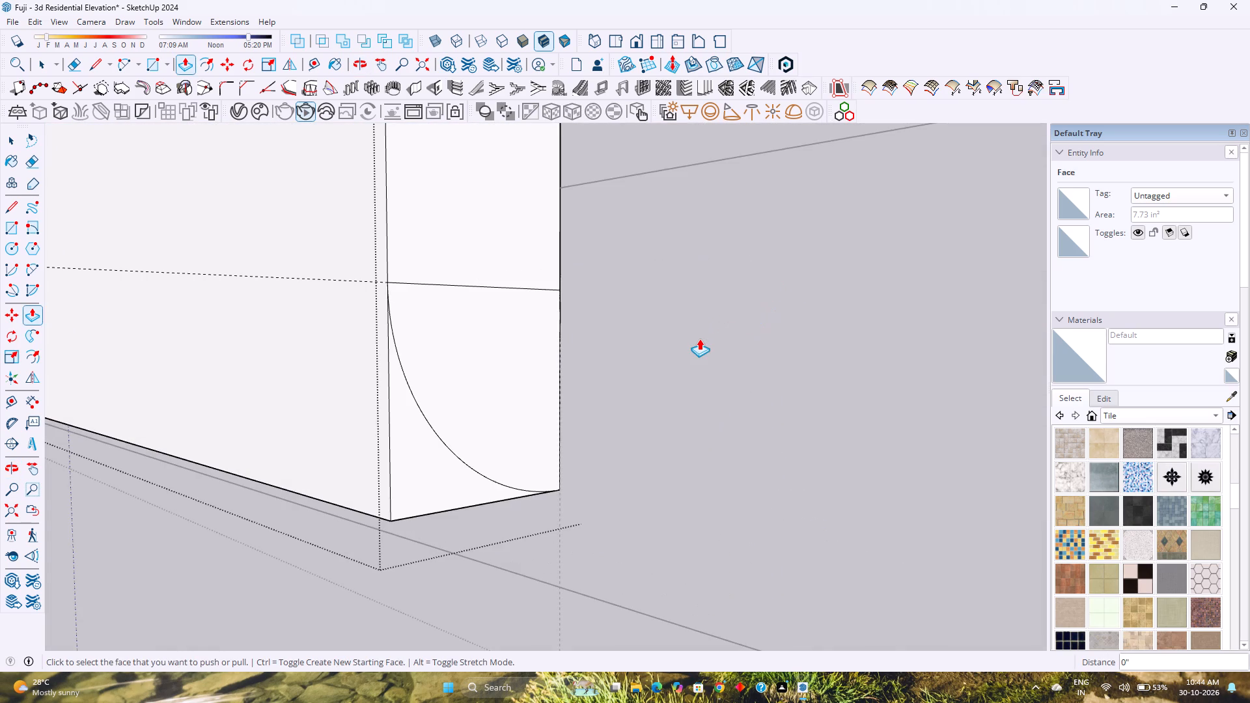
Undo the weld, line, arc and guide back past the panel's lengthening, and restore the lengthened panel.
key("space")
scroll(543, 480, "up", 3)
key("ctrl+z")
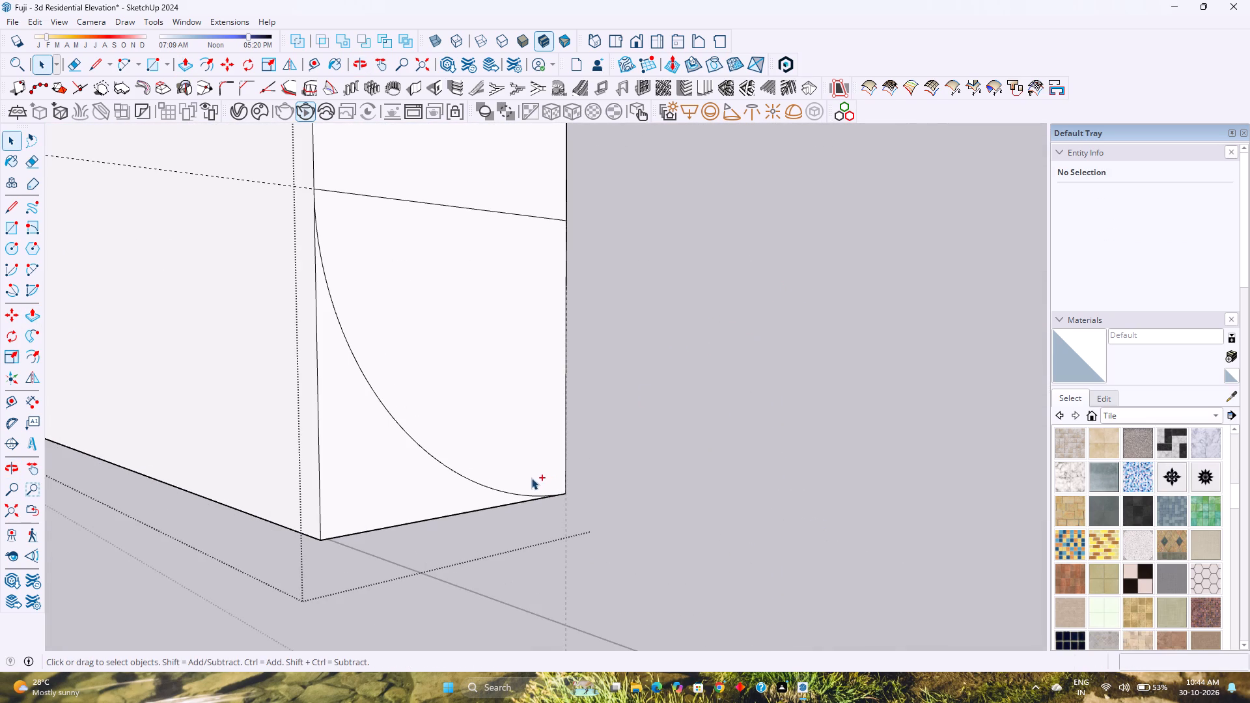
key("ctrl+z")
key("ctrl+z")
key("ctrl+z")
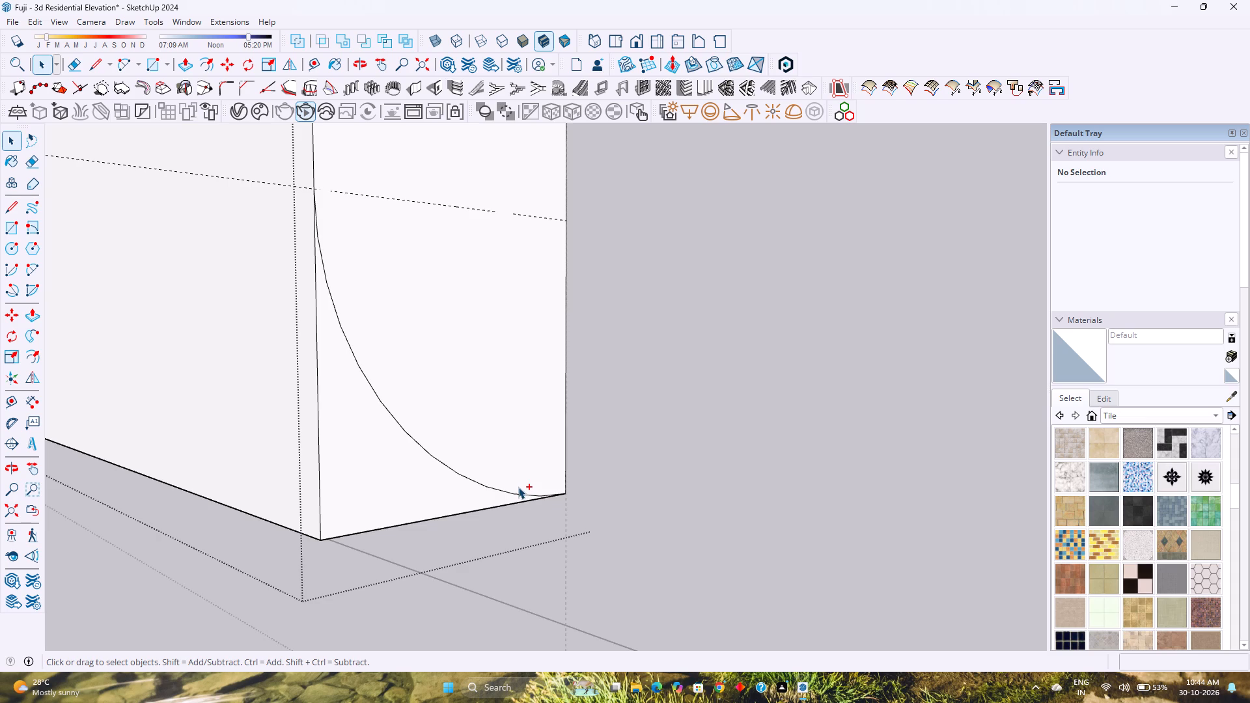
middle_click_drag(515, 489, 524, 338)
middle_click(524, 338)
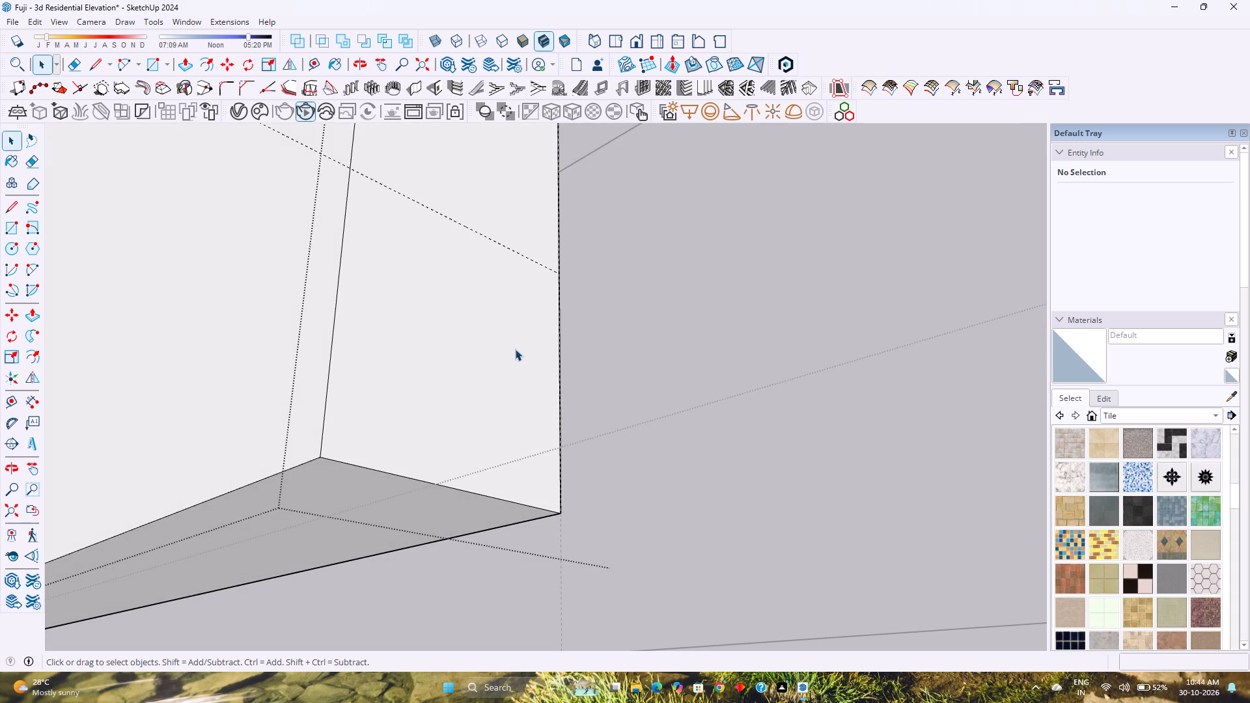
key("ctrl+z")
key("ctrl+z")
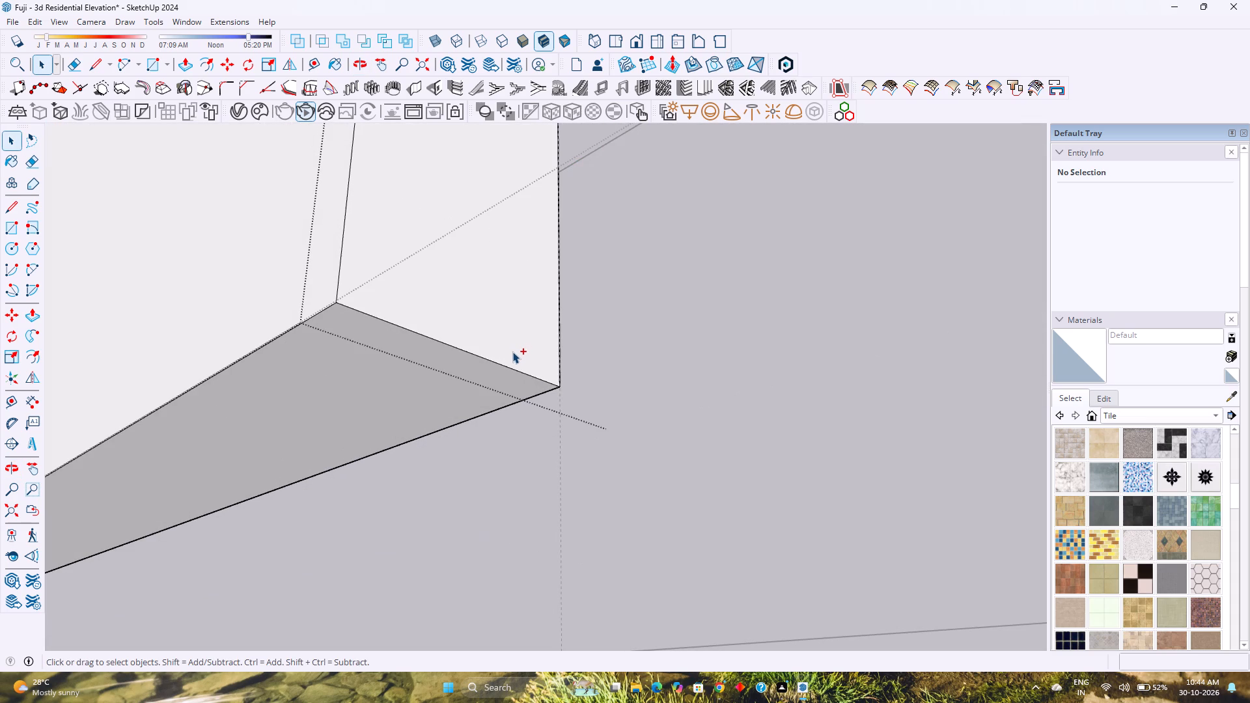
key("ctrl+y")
Place a horizontal guide 6" above the bottom edge of the panel's narrow side face.
middle_click_drag(512, 361, 489, 425)
middle_click(489, 425)
scroll(490, 425, "down", 2)
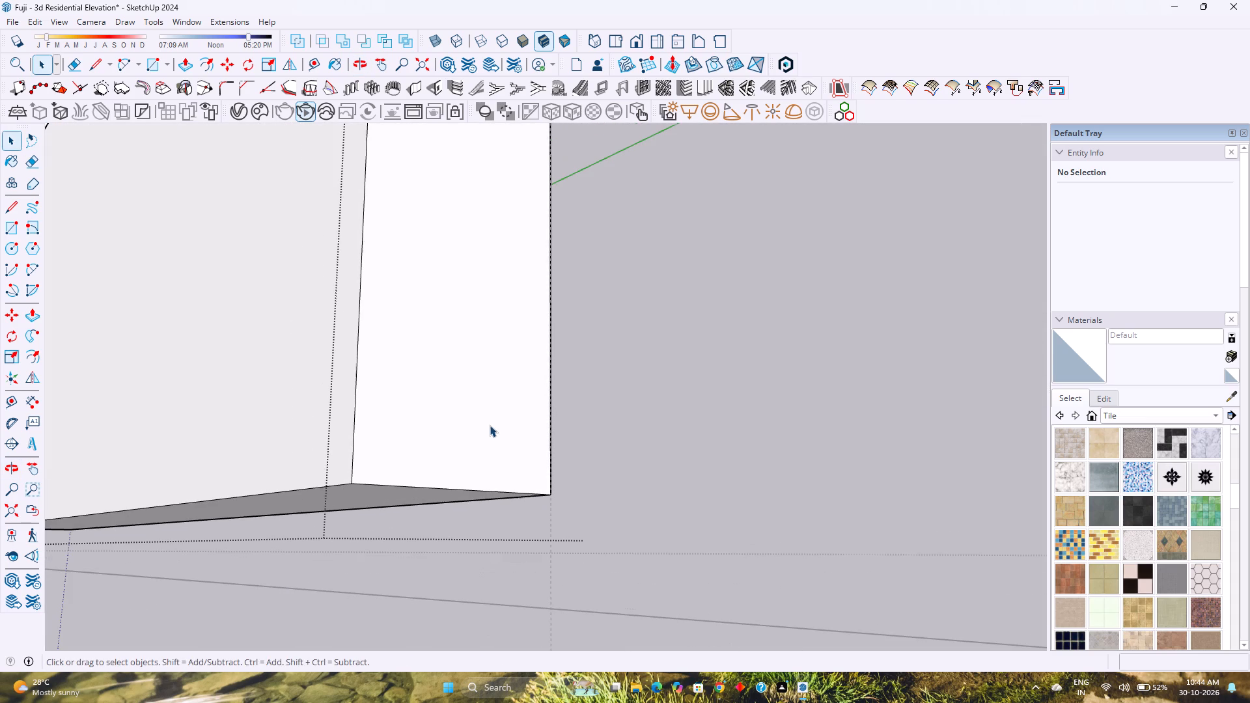
left_click(317, 61)
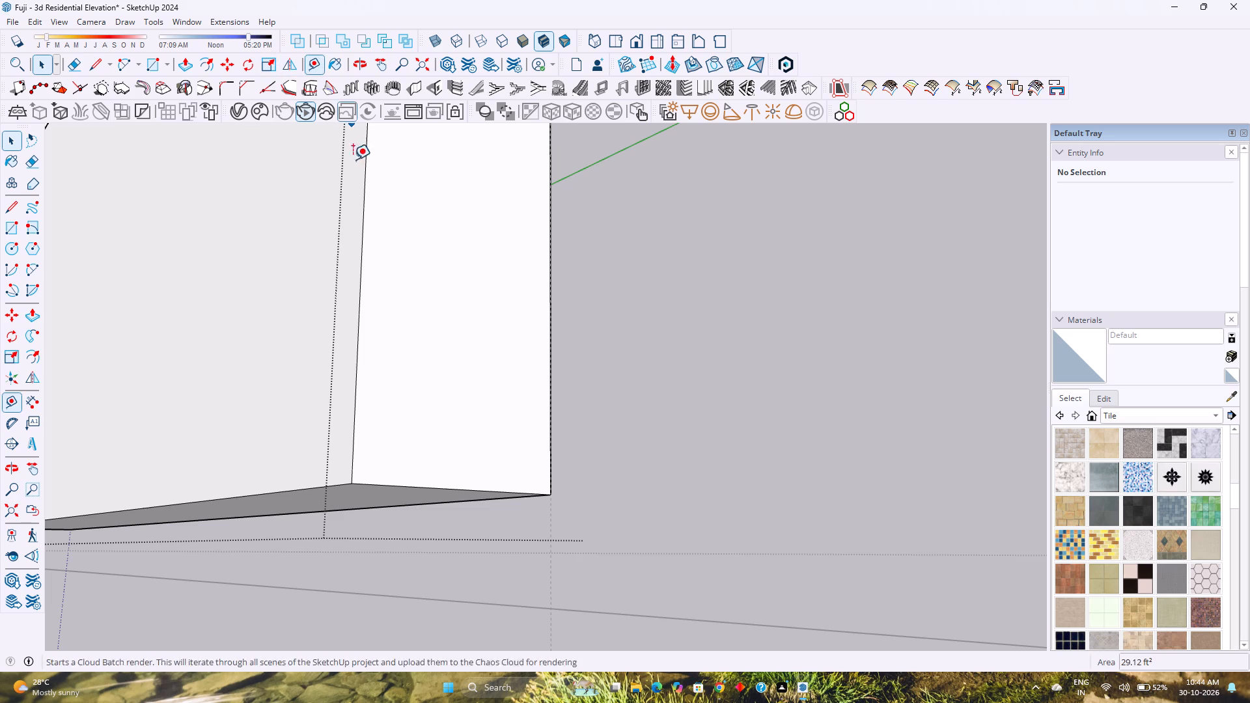
left_click(467, 491)
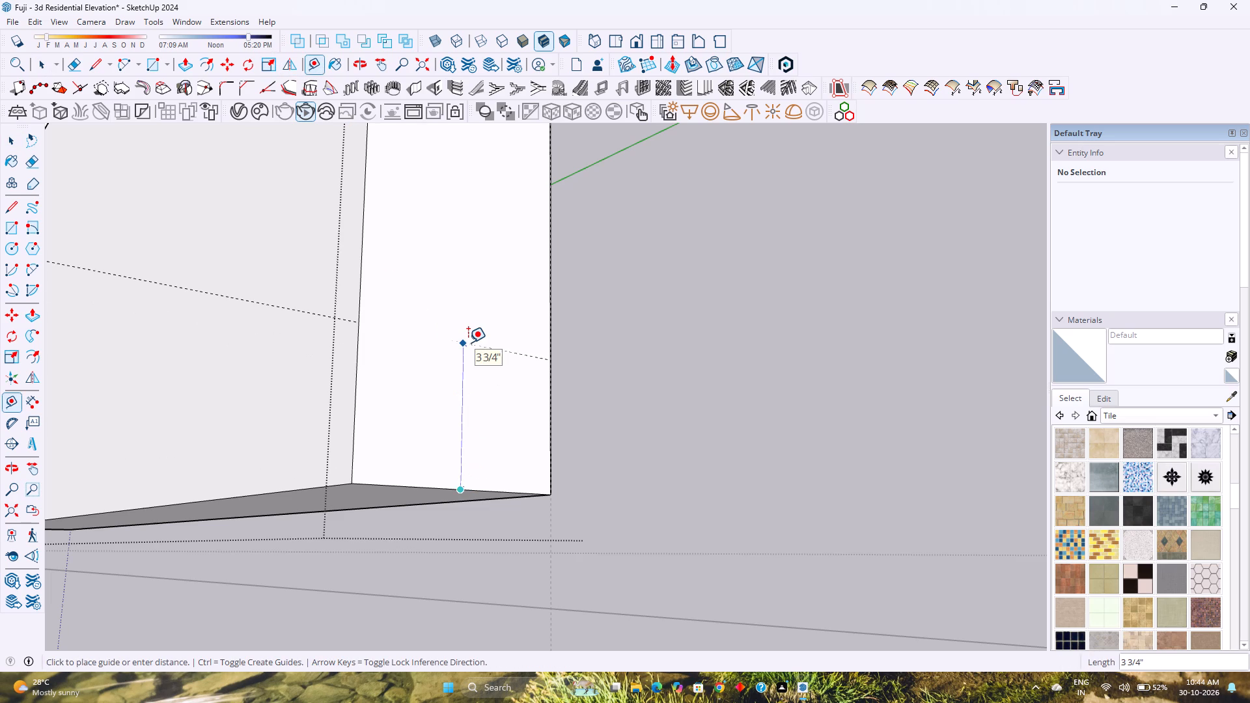
key("Up")
key("6")
key("Return")
Draw an arc of 6" radius on the narrow side face from the guide at the front edge to the bottom back corner.
middle_click_drag(468, 342, 408, 425)
middle_click(408, 425)
scroll(408, 425, "down", 3)
key("a")
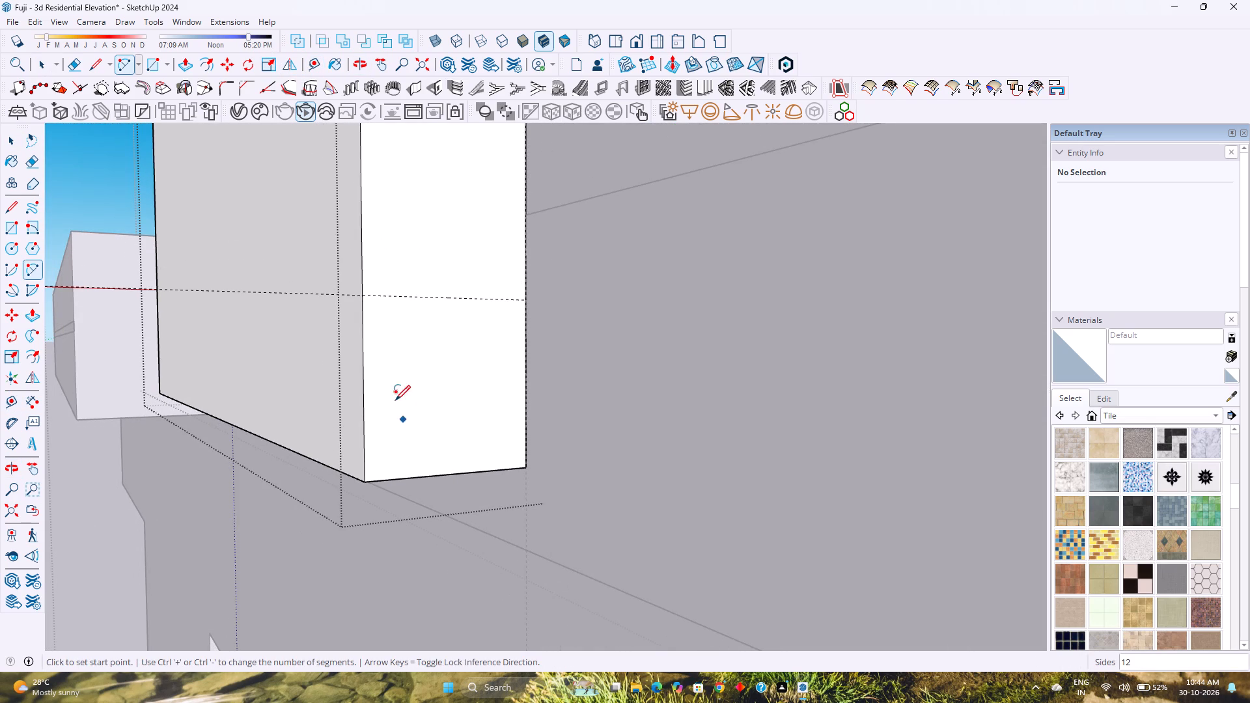
left_click(365, 297)
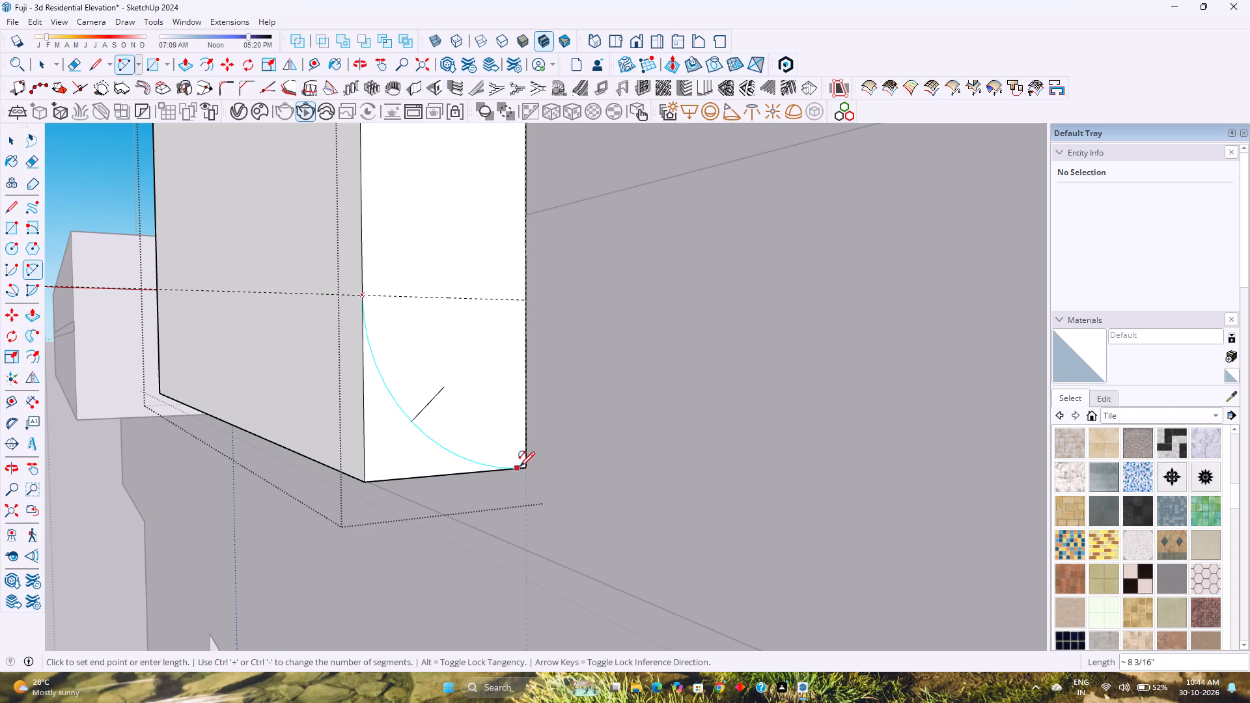
double_click(523, 467)
key("space")
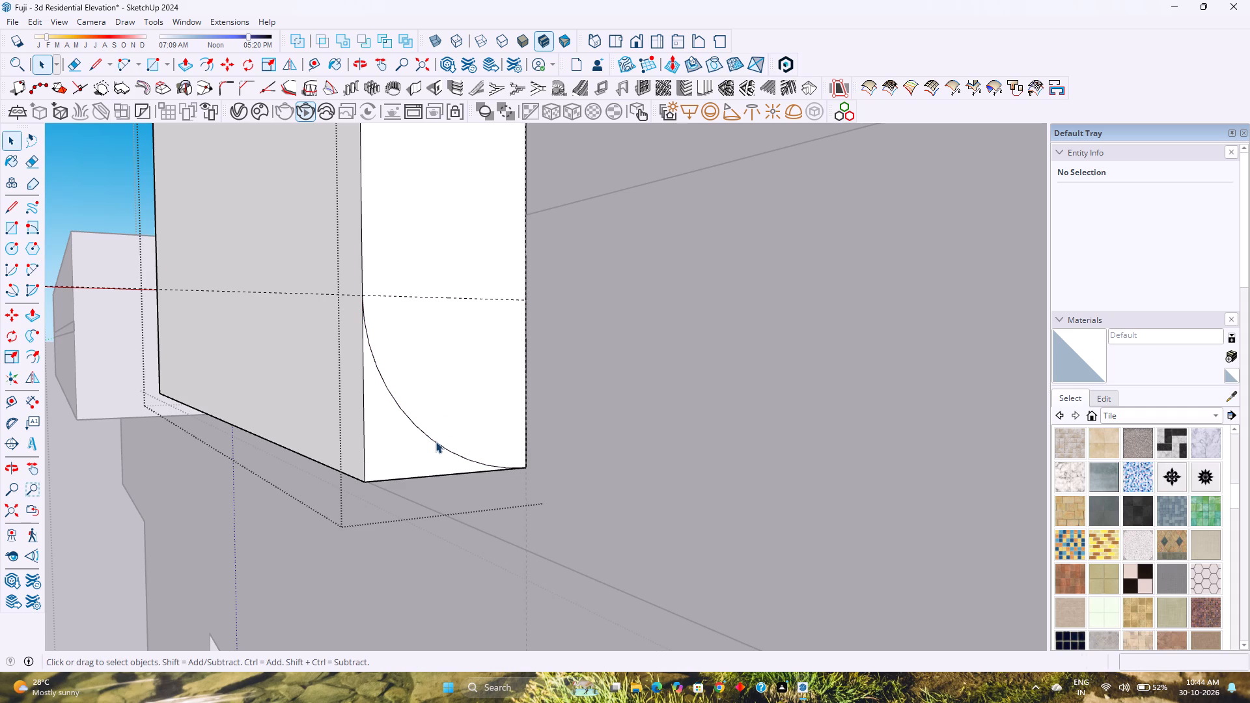
Set the new arc to 86 segments.
left_click(436, 441)
double_click(1152, 234)
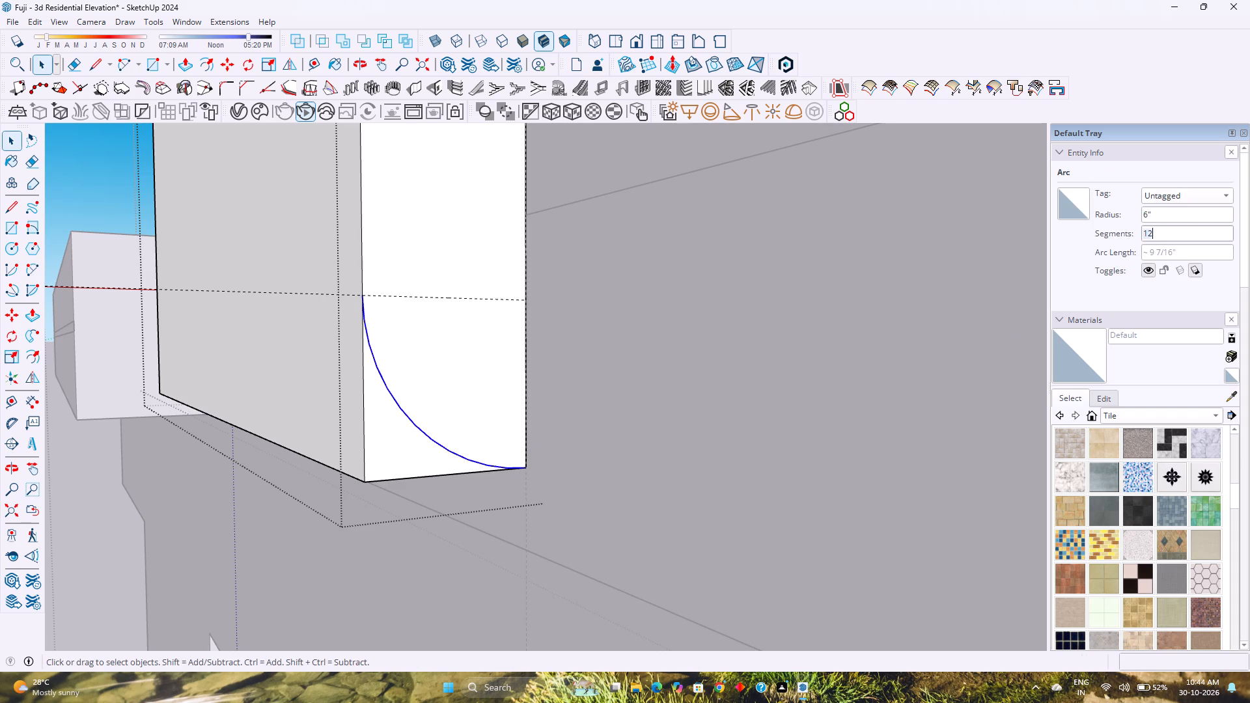
key("8")
key("6")
key("Return")
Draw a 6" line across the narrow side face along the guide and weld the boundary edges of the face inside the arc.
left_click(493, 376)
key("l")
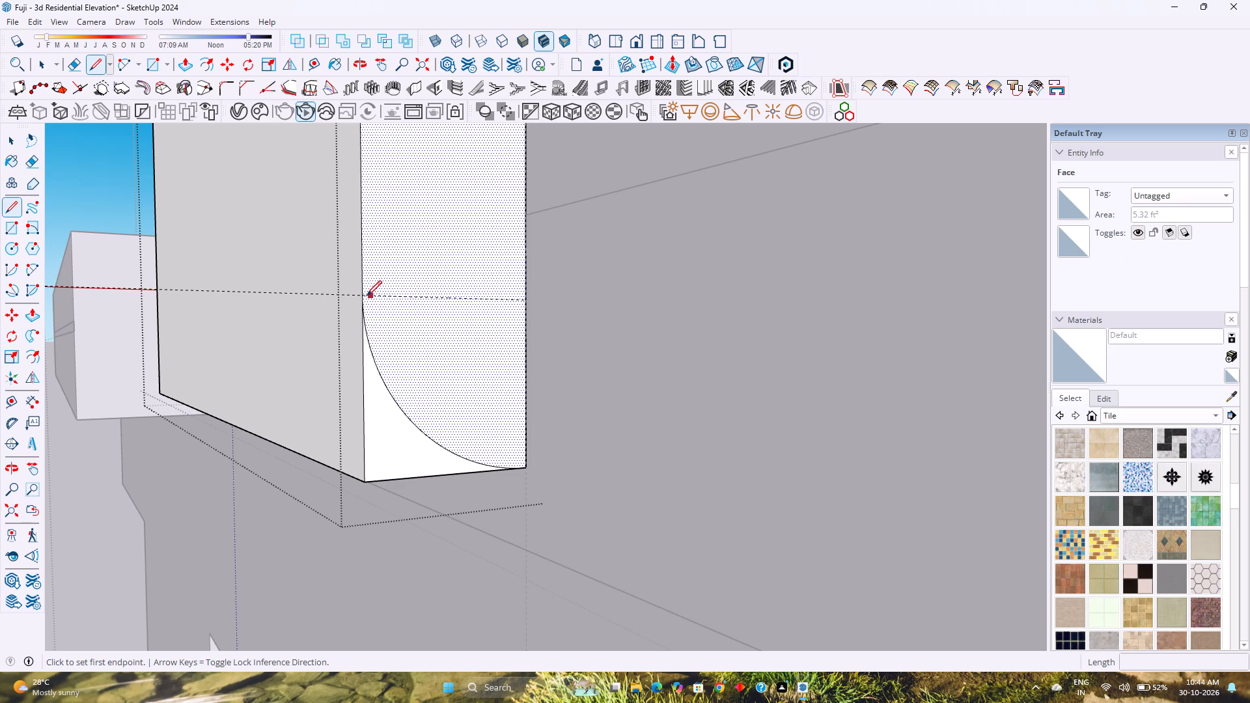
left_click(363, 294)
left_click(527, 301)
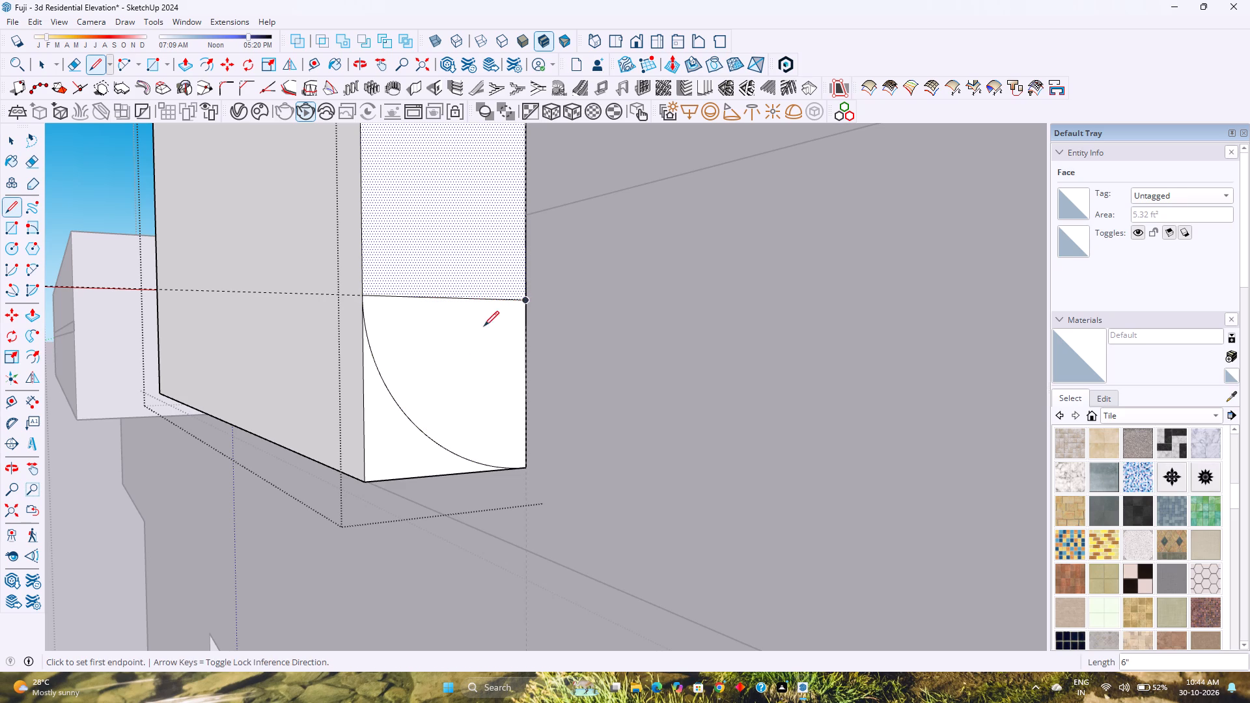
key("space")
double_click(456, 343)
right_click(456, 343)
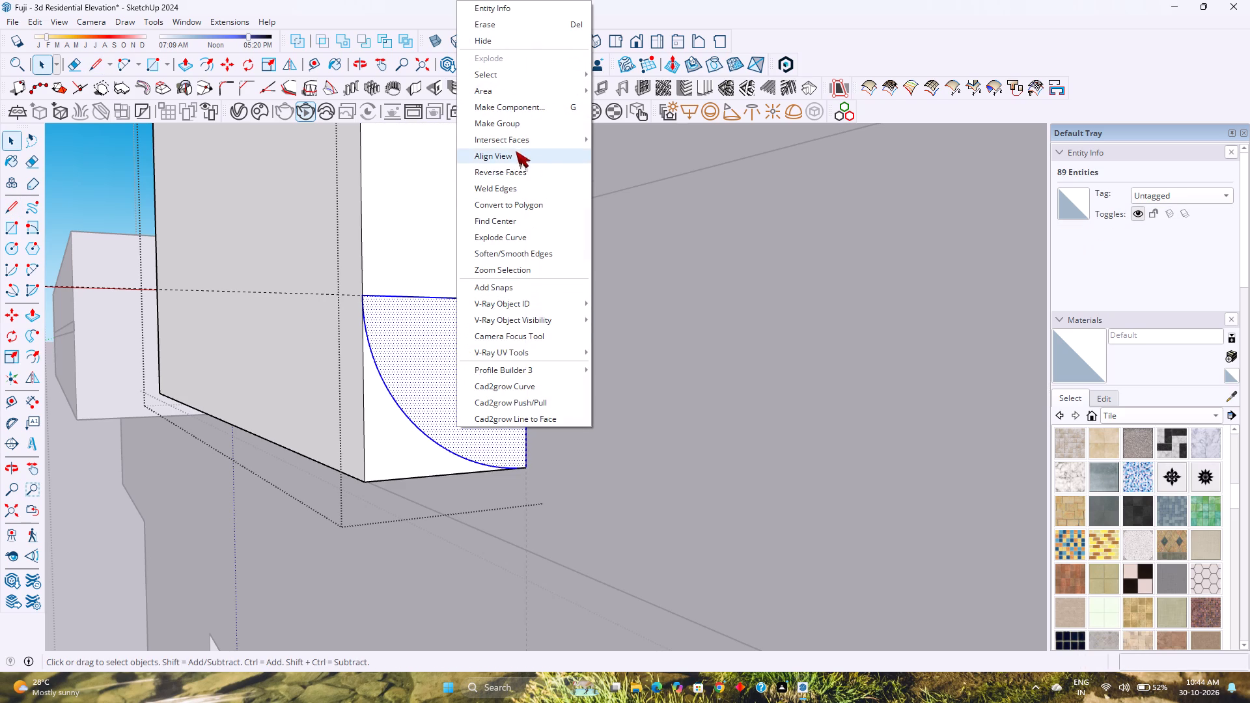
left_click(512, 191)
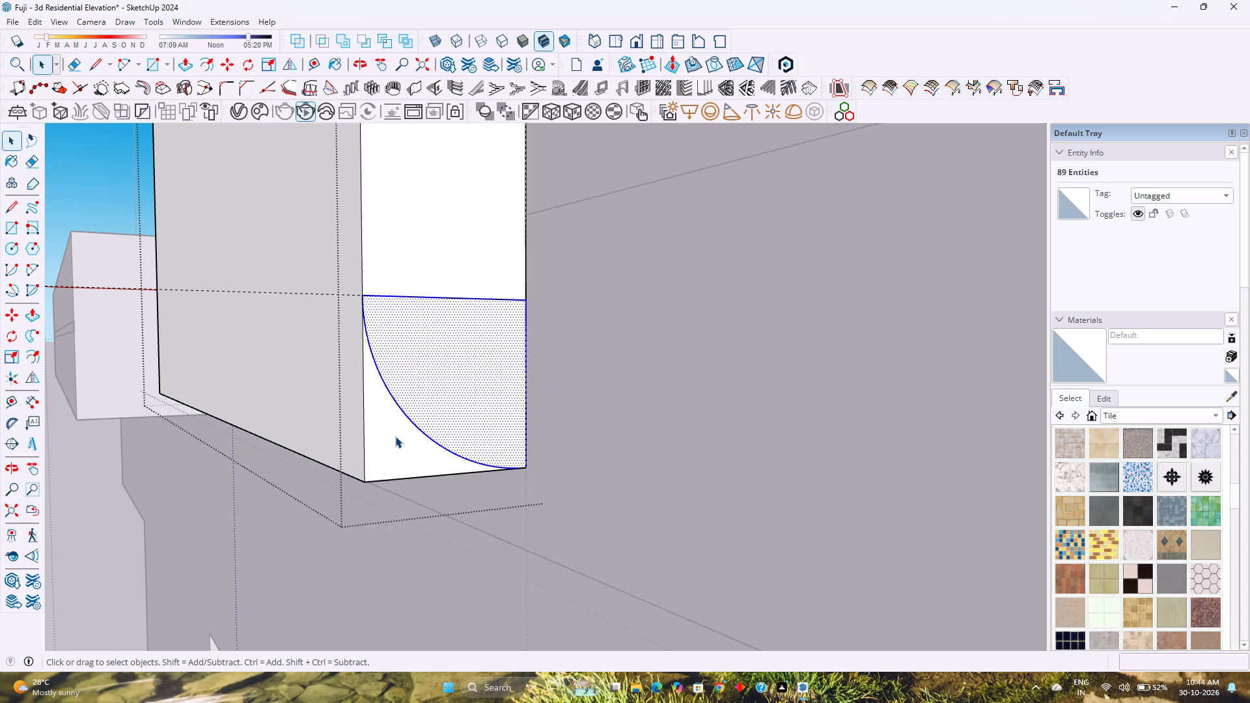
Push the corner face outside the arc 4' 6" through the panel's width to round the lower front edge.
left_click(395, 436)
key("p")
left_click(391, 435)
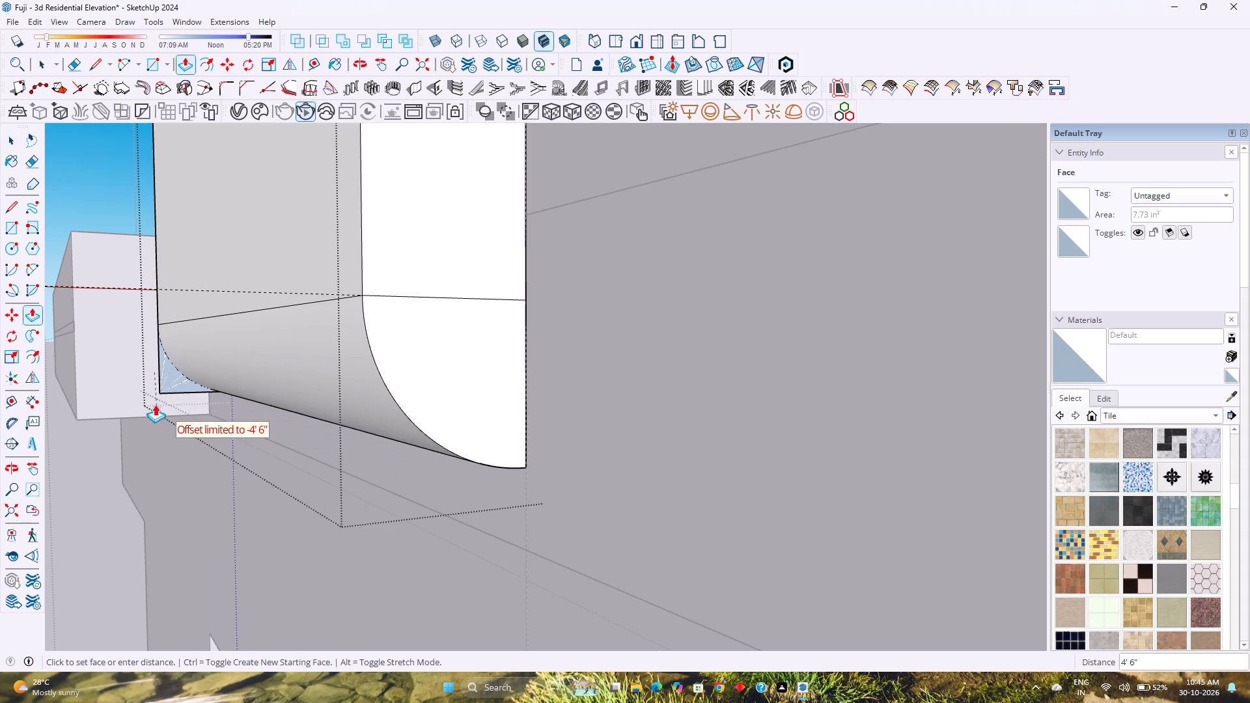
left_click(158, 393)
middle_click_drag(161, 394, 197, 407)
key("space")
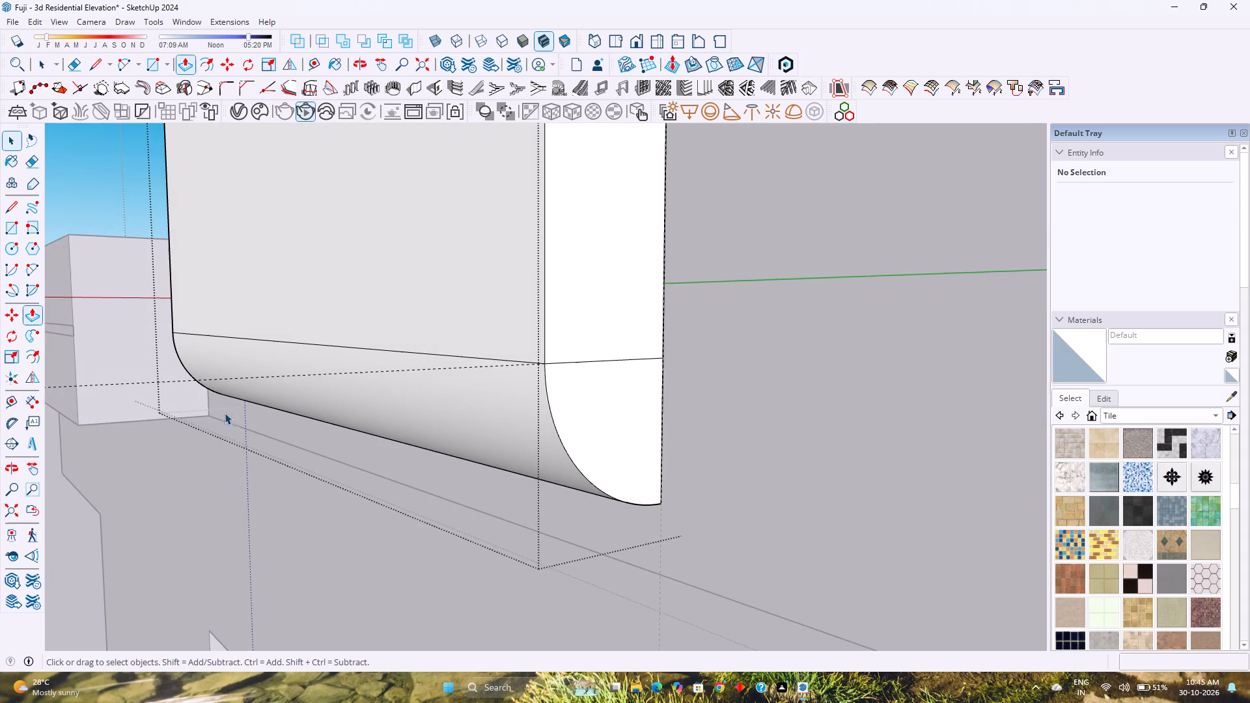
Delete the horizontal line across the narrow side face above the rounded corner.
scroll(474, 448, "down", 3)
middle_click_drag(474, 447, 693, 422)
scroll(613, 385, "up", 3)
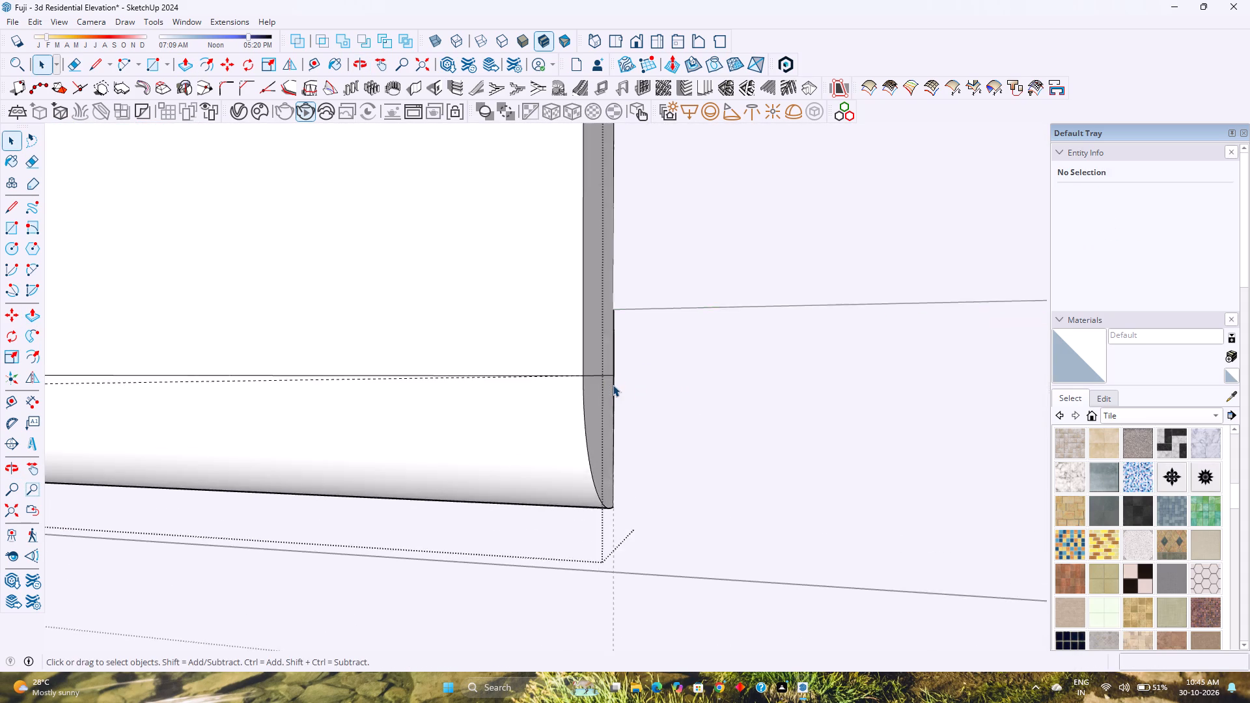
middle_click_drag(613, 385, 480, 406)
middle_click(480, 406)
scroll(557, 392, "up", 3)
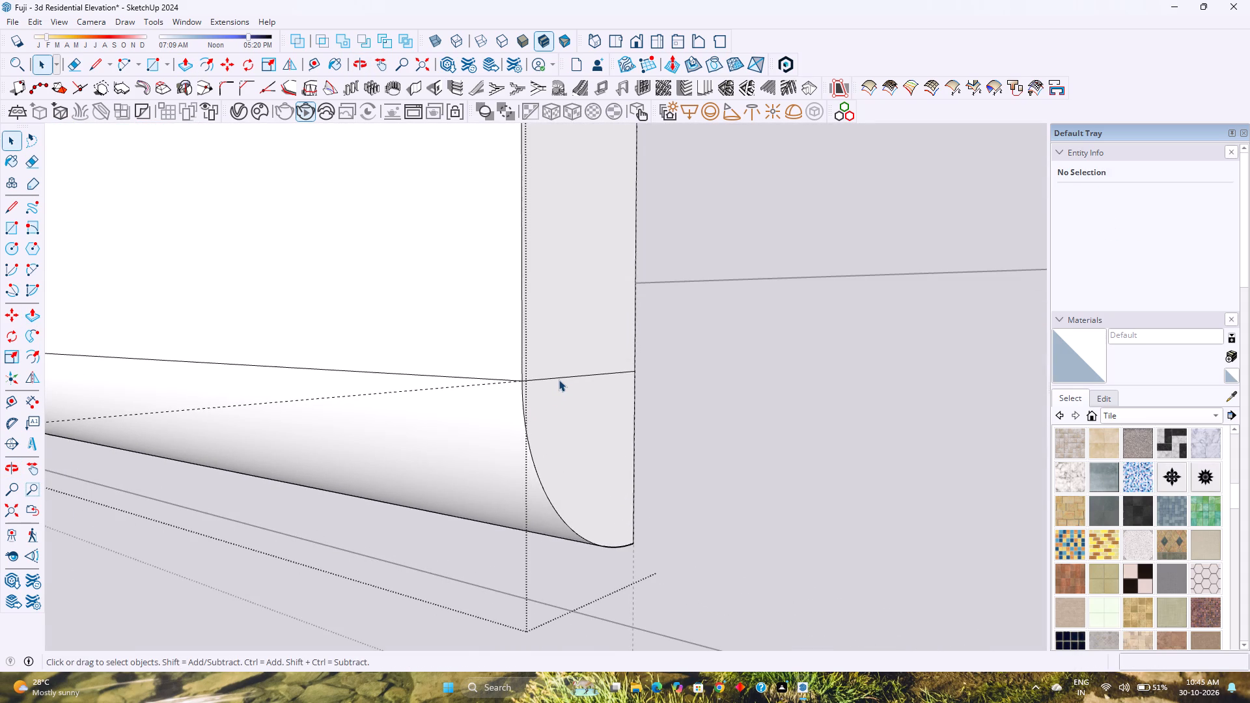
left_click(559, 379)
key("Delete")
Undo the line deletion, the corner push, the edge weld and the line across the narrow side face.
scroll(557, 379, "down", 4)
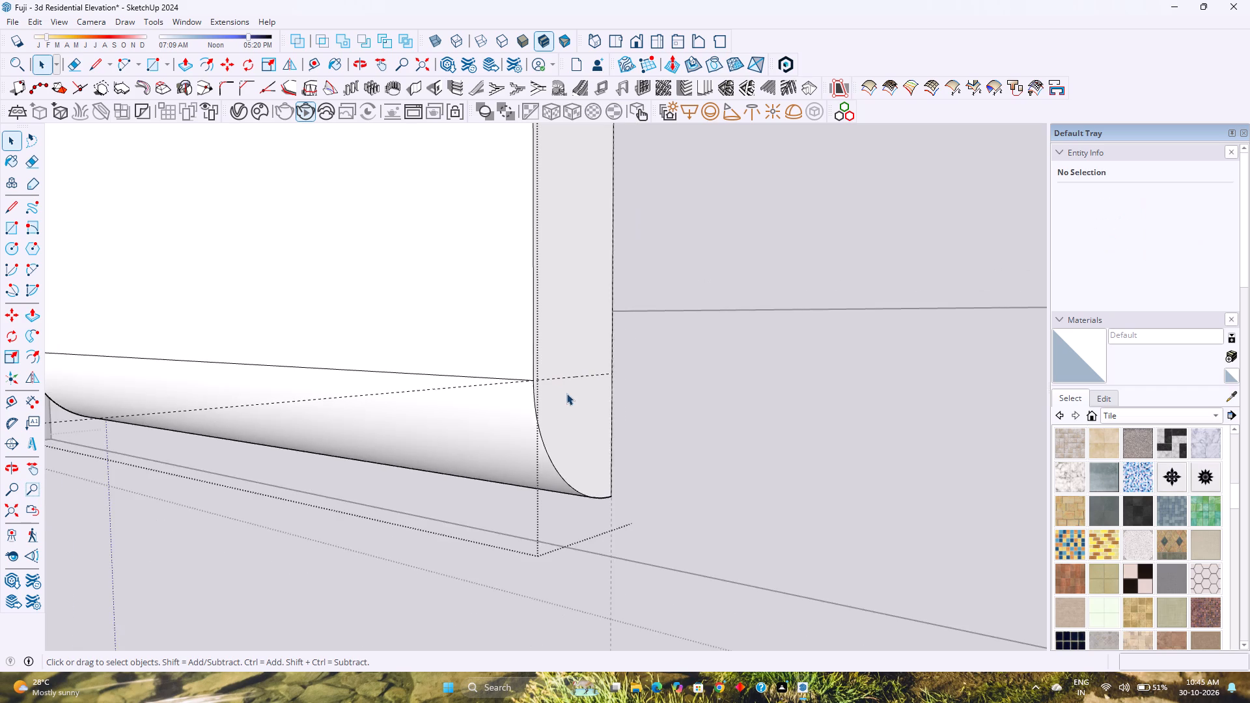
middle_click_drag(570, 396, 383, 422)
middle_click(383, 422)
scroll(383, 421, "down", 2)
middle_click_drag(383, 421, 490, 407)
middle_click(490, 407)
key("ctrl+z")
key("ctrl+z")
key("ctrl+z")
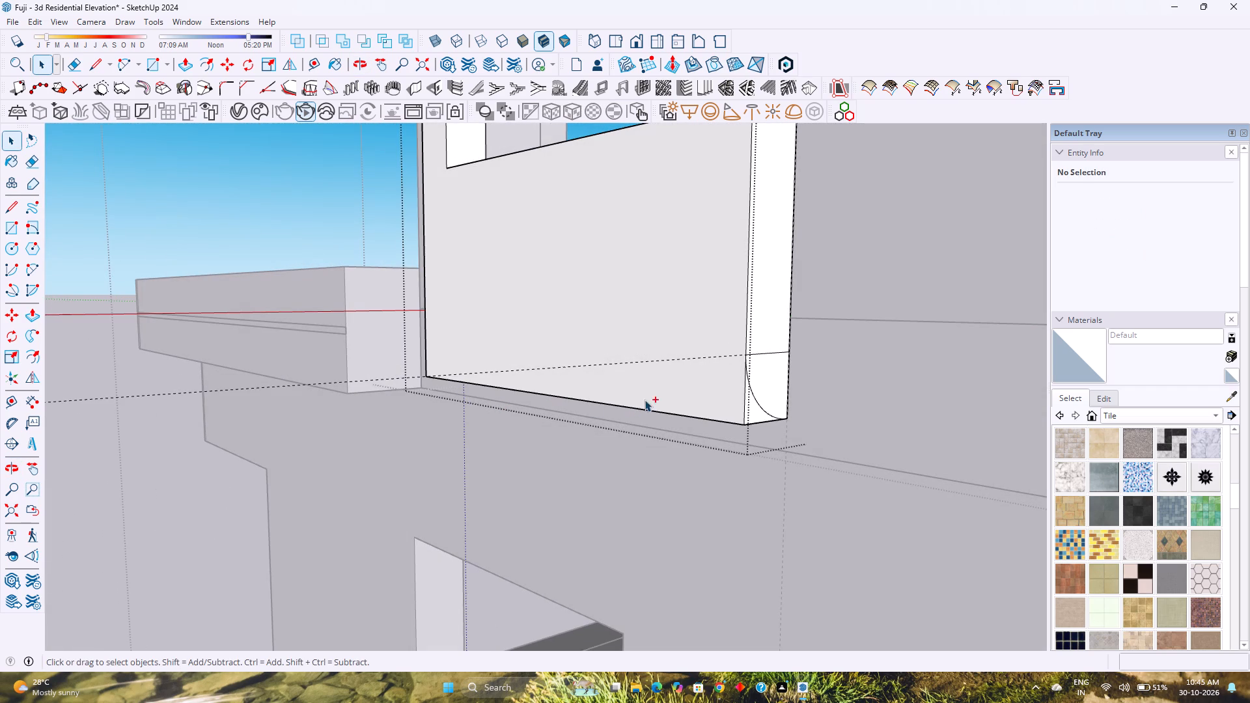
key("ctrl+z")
Weld the boundary edges of the panel's narrow side face inside the lower corner arc.
double_click(766, 380)
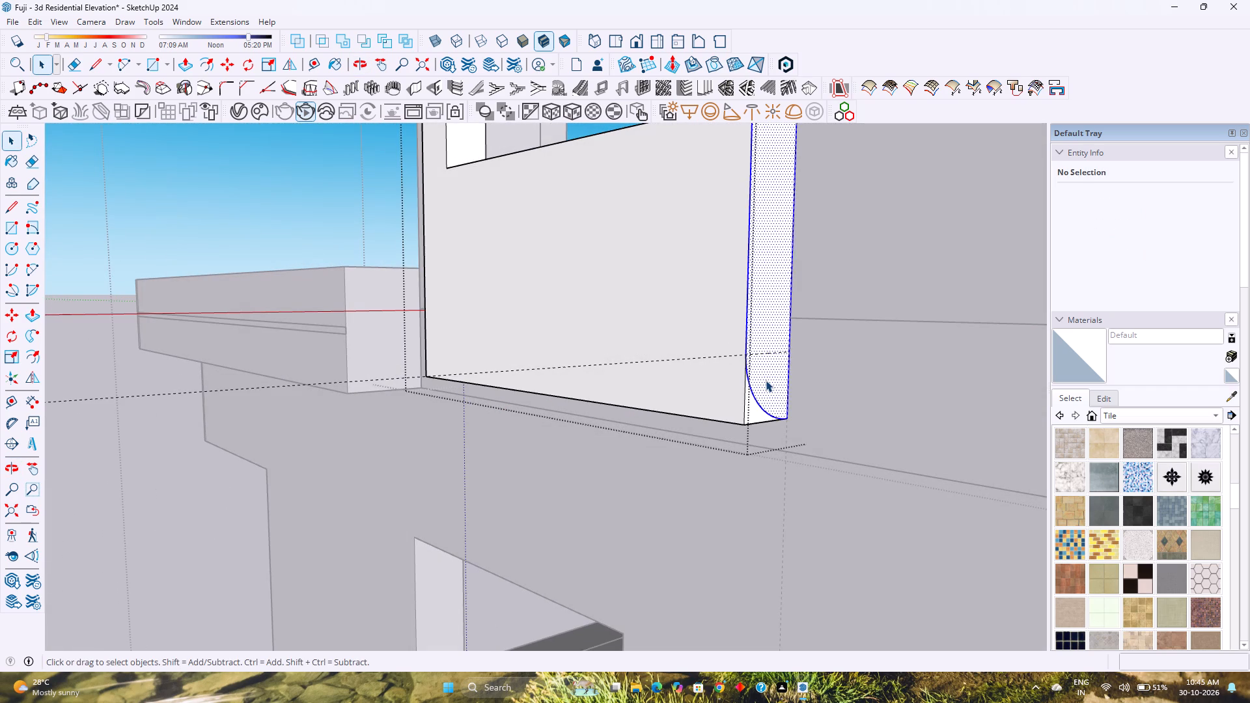
right_click(764, 379)
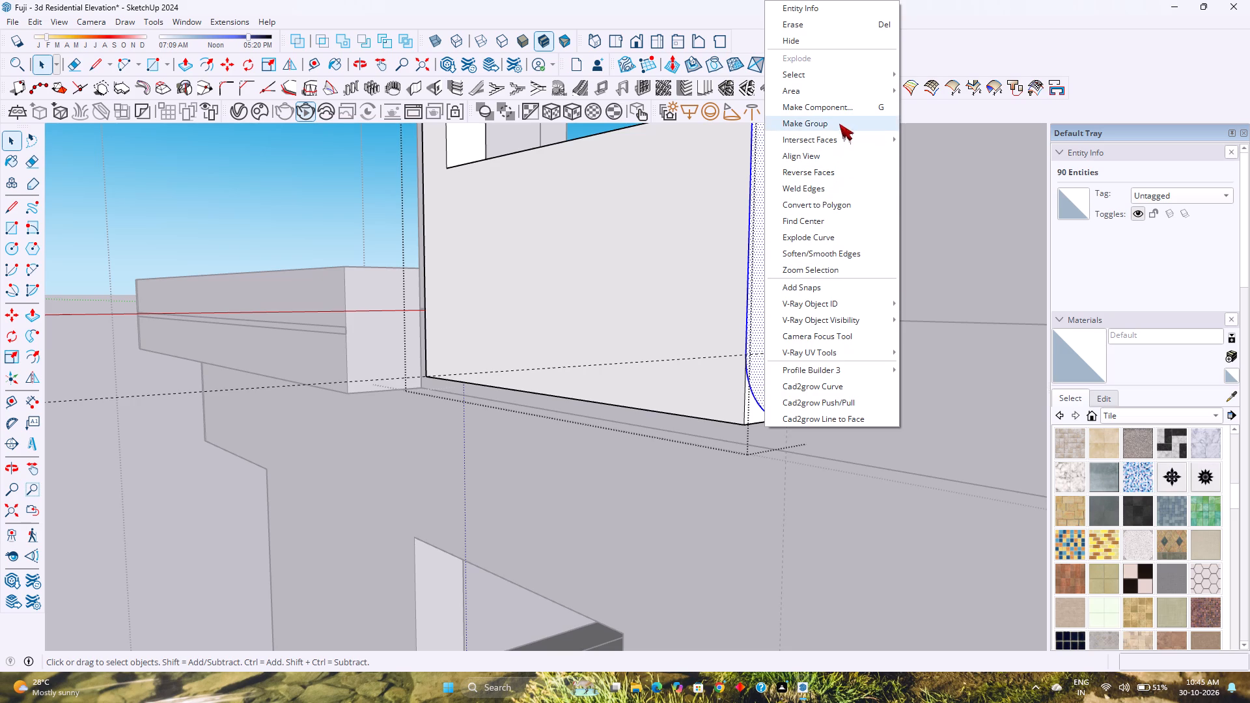
left_click(818, 189)
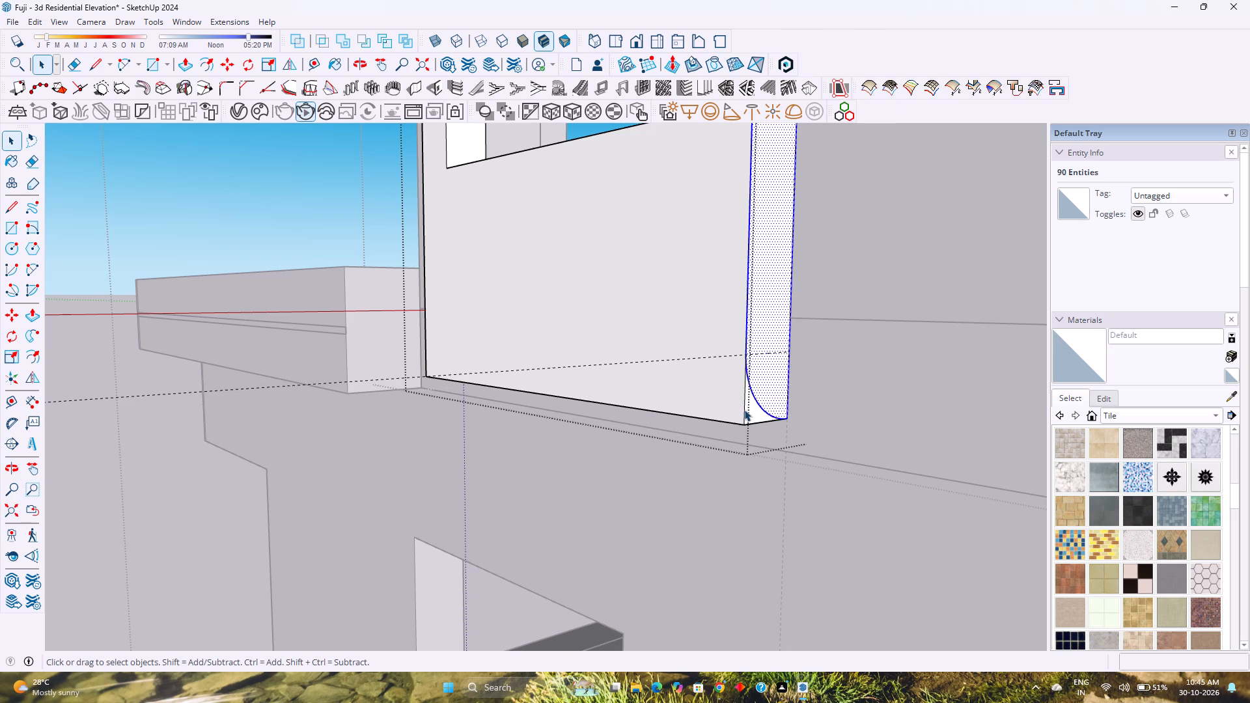
Push the corner face outside the arc 4' 6" through the panel's width to round the lower front edge.
left_click(750, 409)
key("p")
left_click(750, 409)
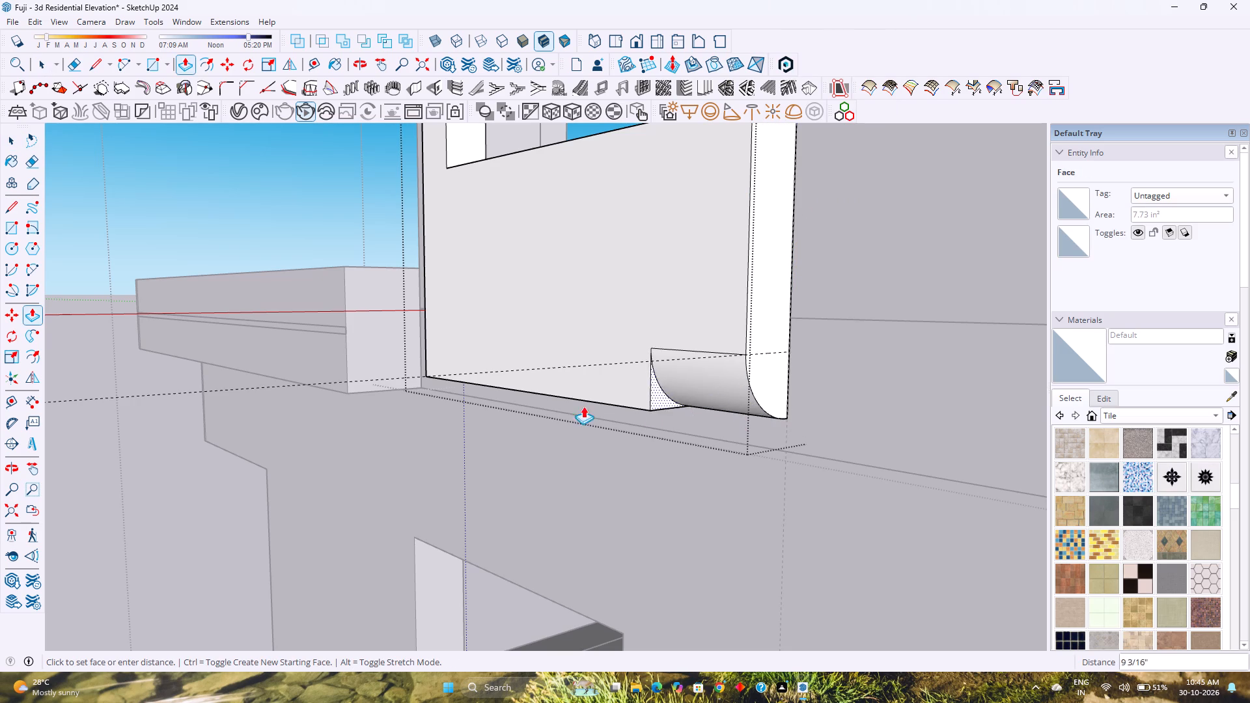
left_click(429, 337)
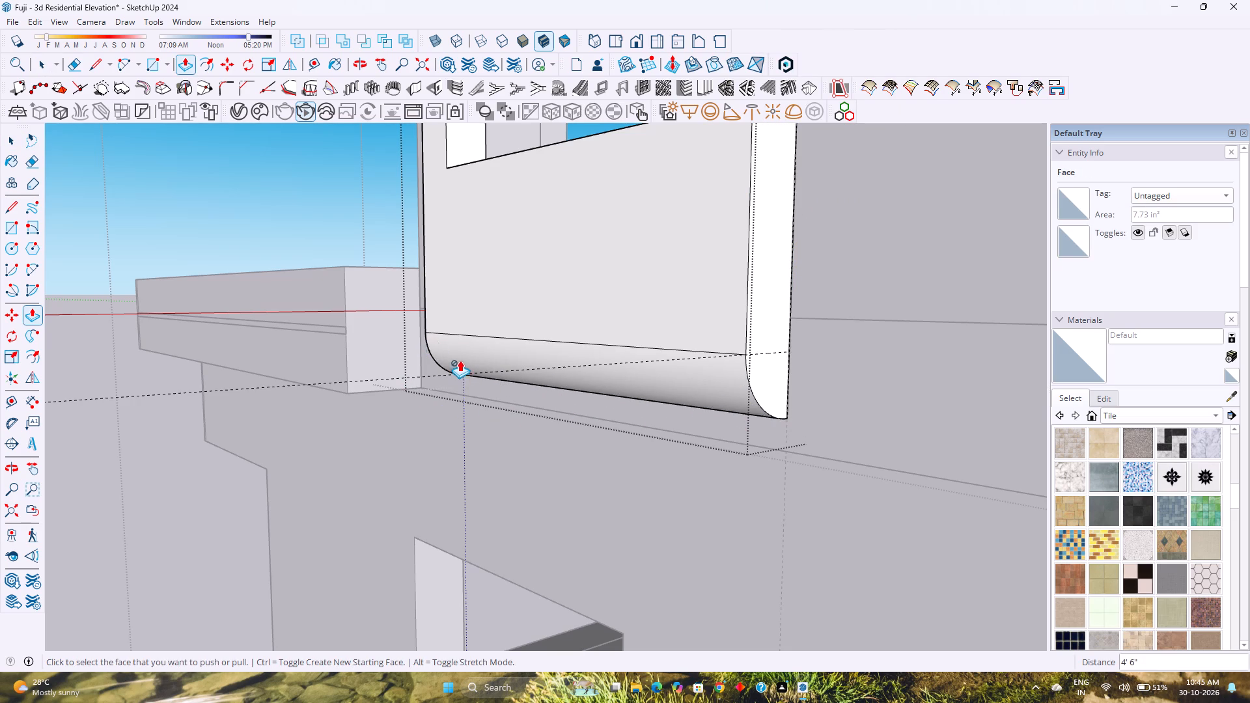
key("space")
Save the model with the side-window panel's rounded lower edge.
scroll(469, 370, "down", 1)
middle_click_drag(469, 370, 890, 390)
middle_click(890, 390)
scroll(685, 379, "down", 2)
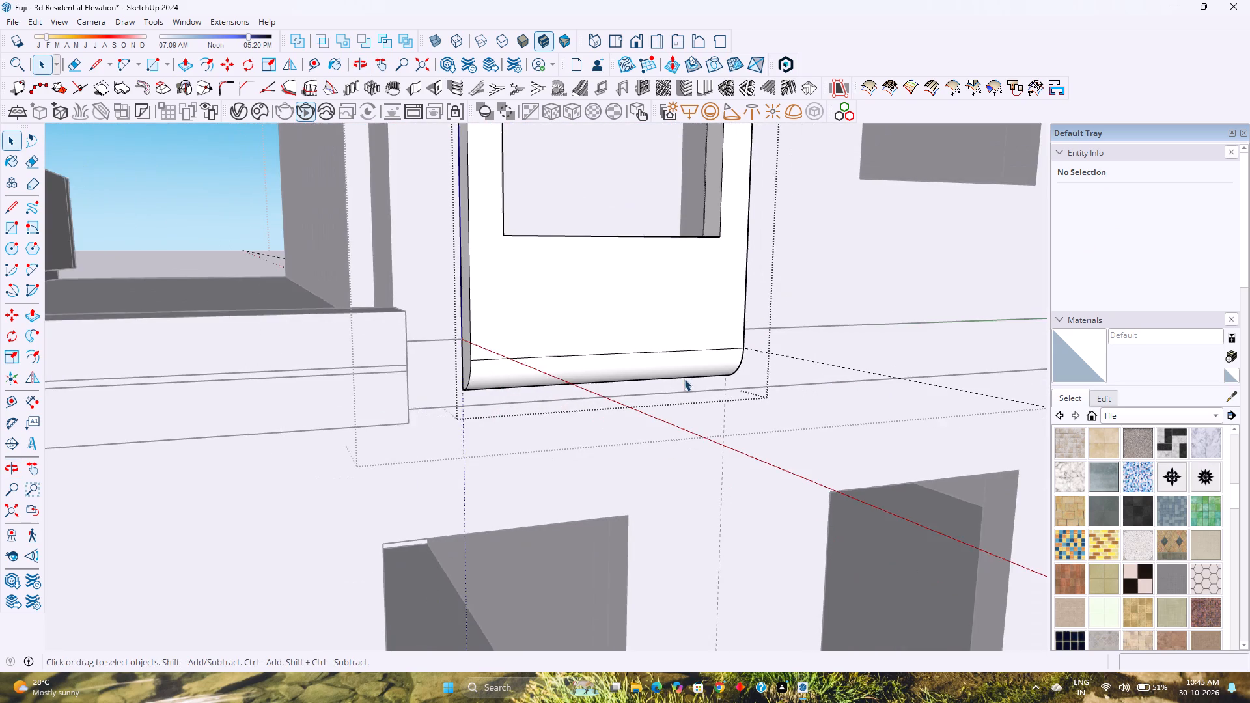
middle_click_drag(613, 376, 803, 368)
key("ctrl+s")
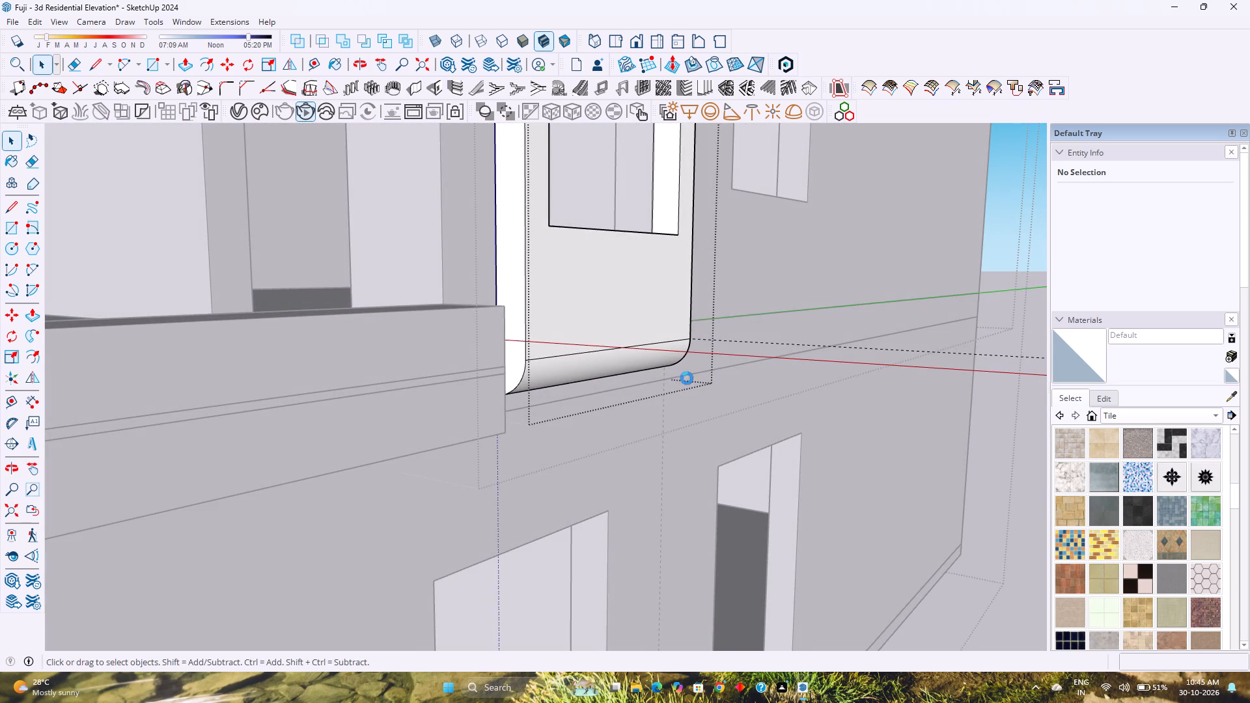
Delete the construction guides inside the side-window panel's group.
scroll(670, 364, "down", 1)
scroll(617, 315, "down", 4)
scroll(617, 315, "up", 1)
scroll(617, 315, "down", 8)
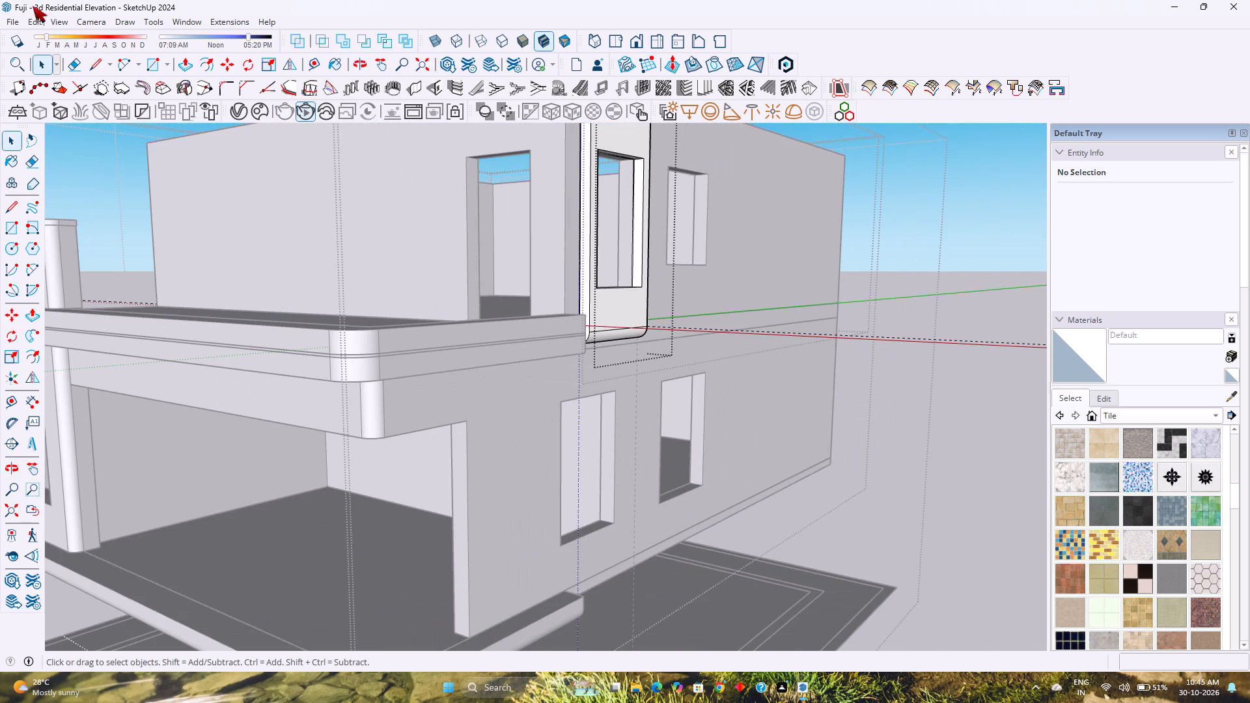
left_click(35, 19)
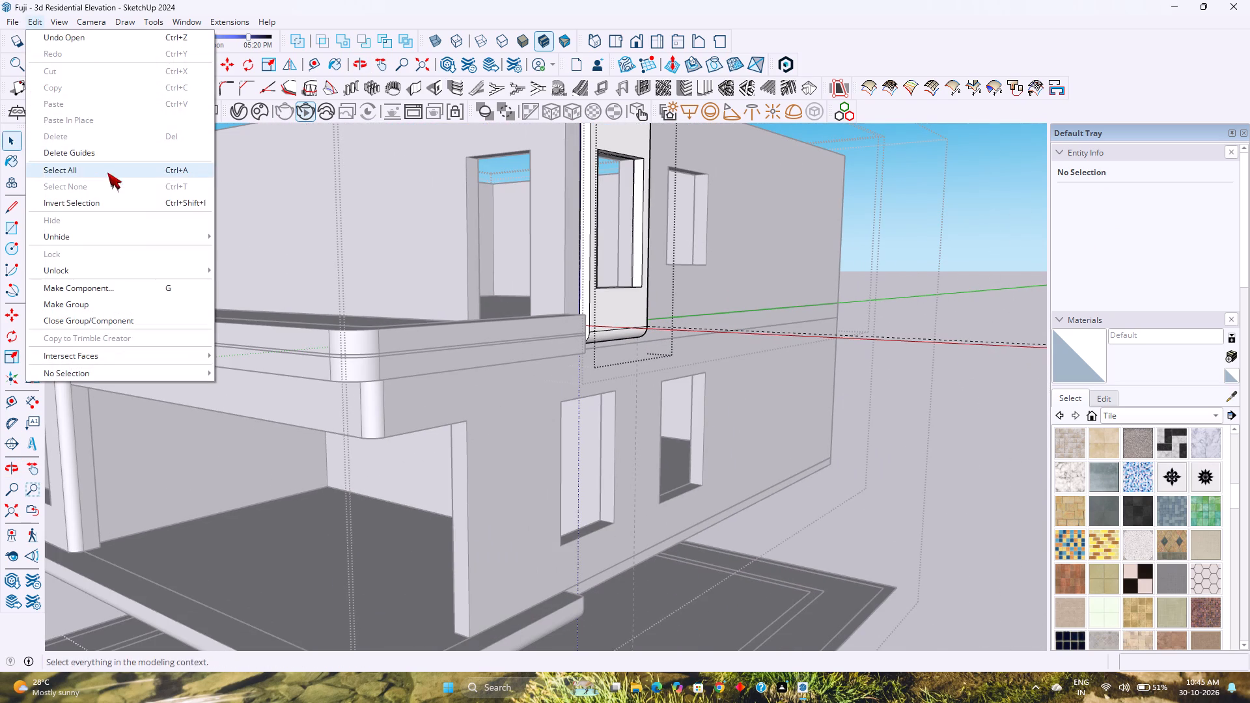
left_click(120, 153)
Close the side-window panel group and the upper-floor group to return to the whole building's editing level.
scroll(270, 300, "down", 3)
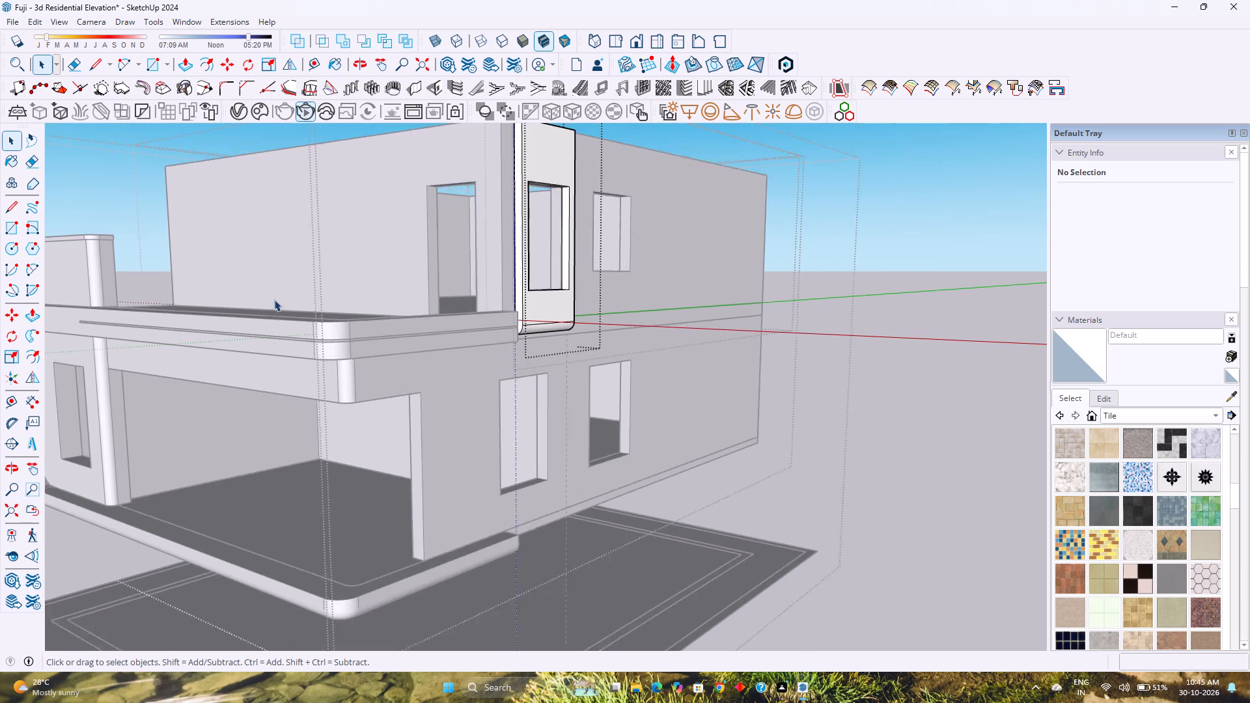
middle_click_drag(313, 363, 325, 342, "shift")
key("Escape")
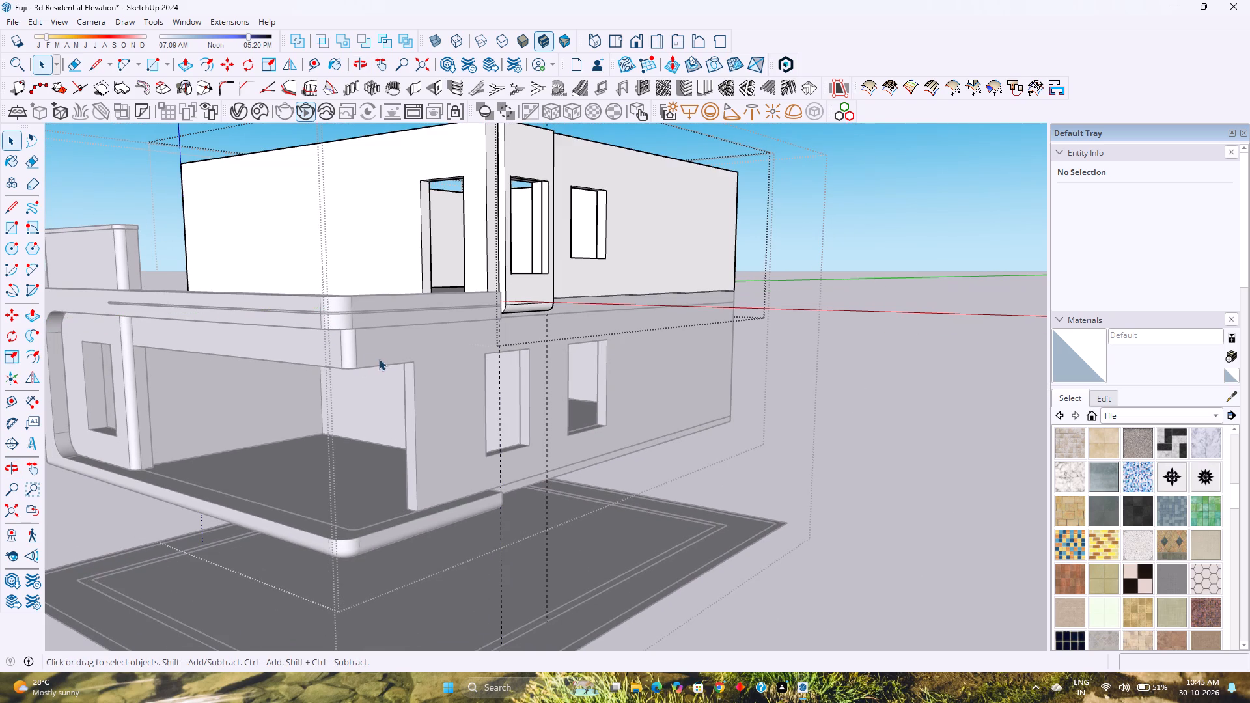
key("Escape")
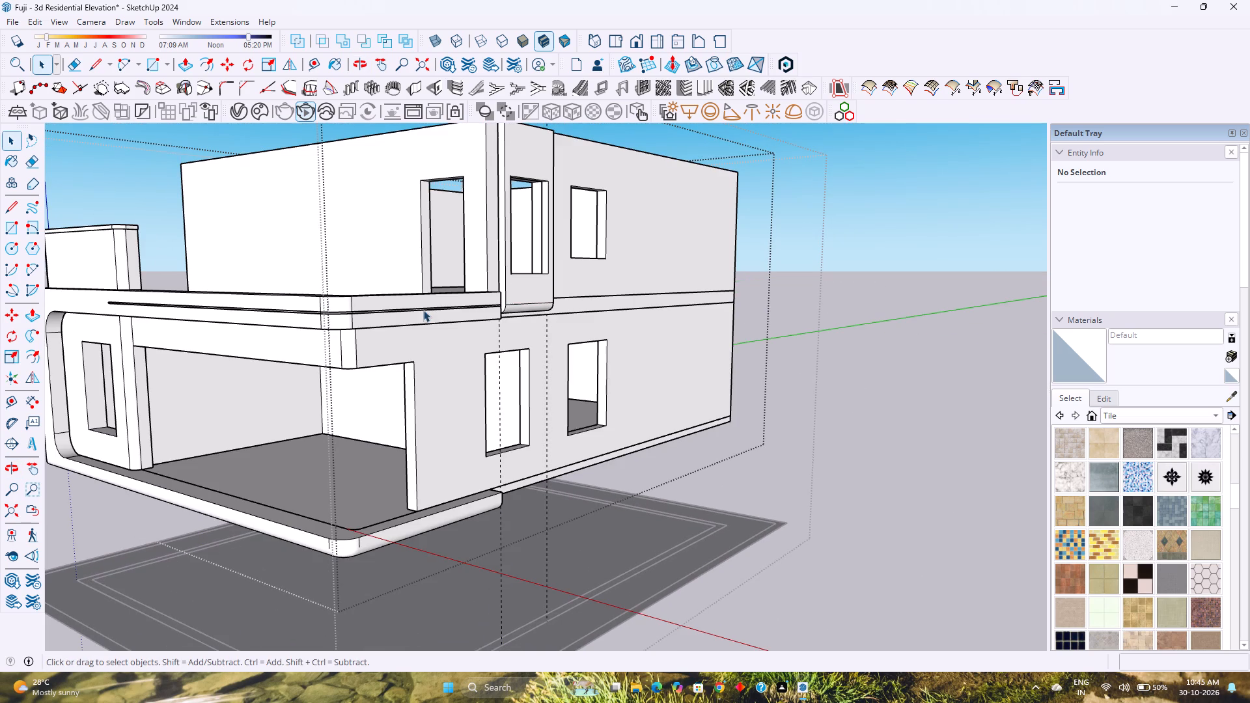
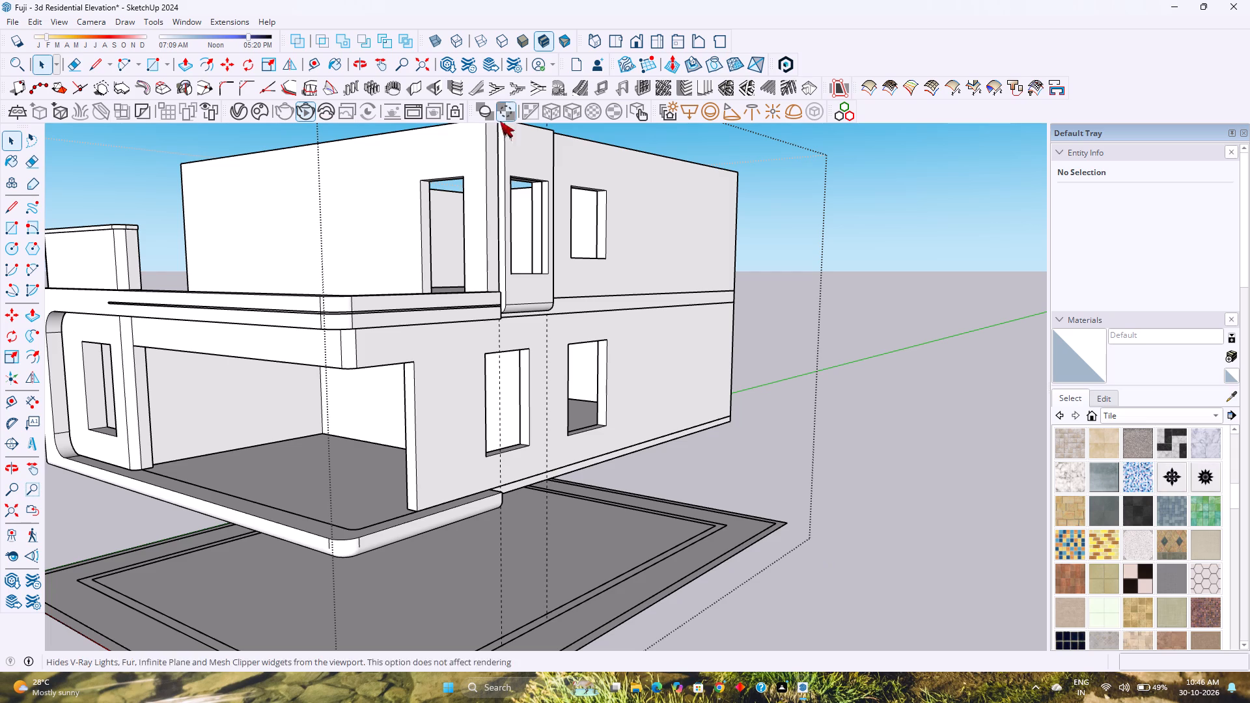
Open the whole building's group and delete the remaining construction guides.
double_click(654, 342)
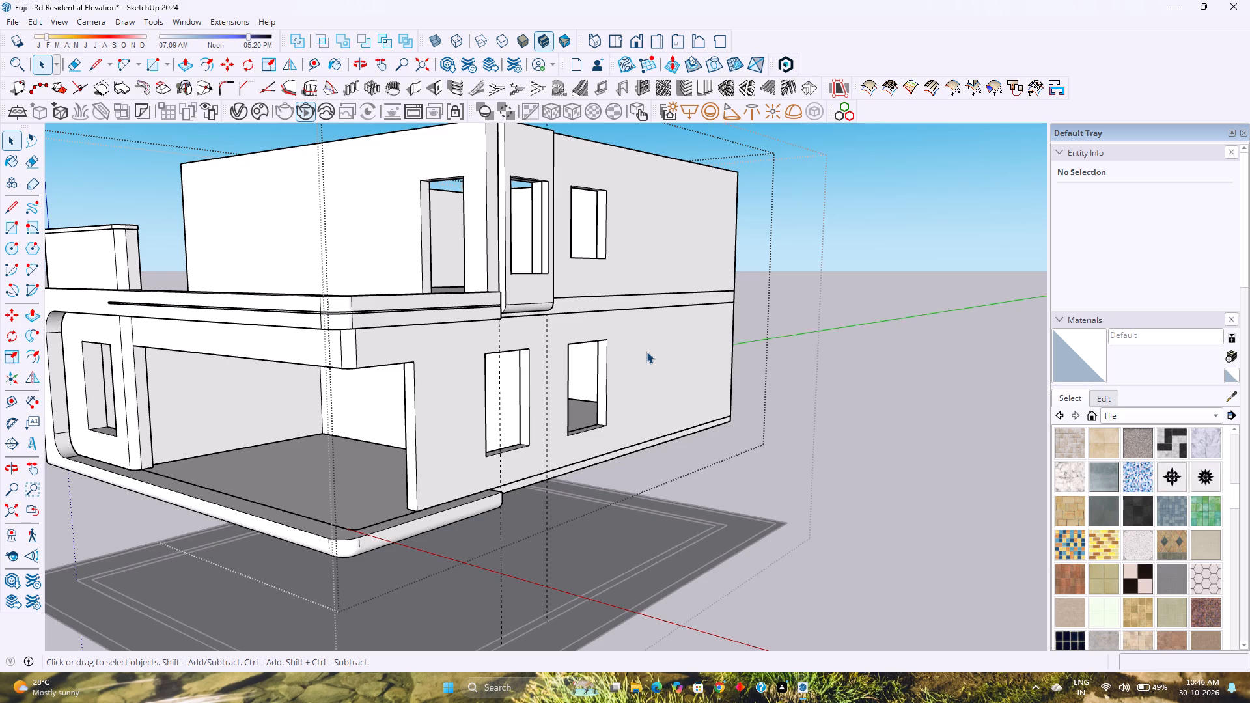
middle_click_drag(703, 394, 674, 411)
middle_click(674, 411)
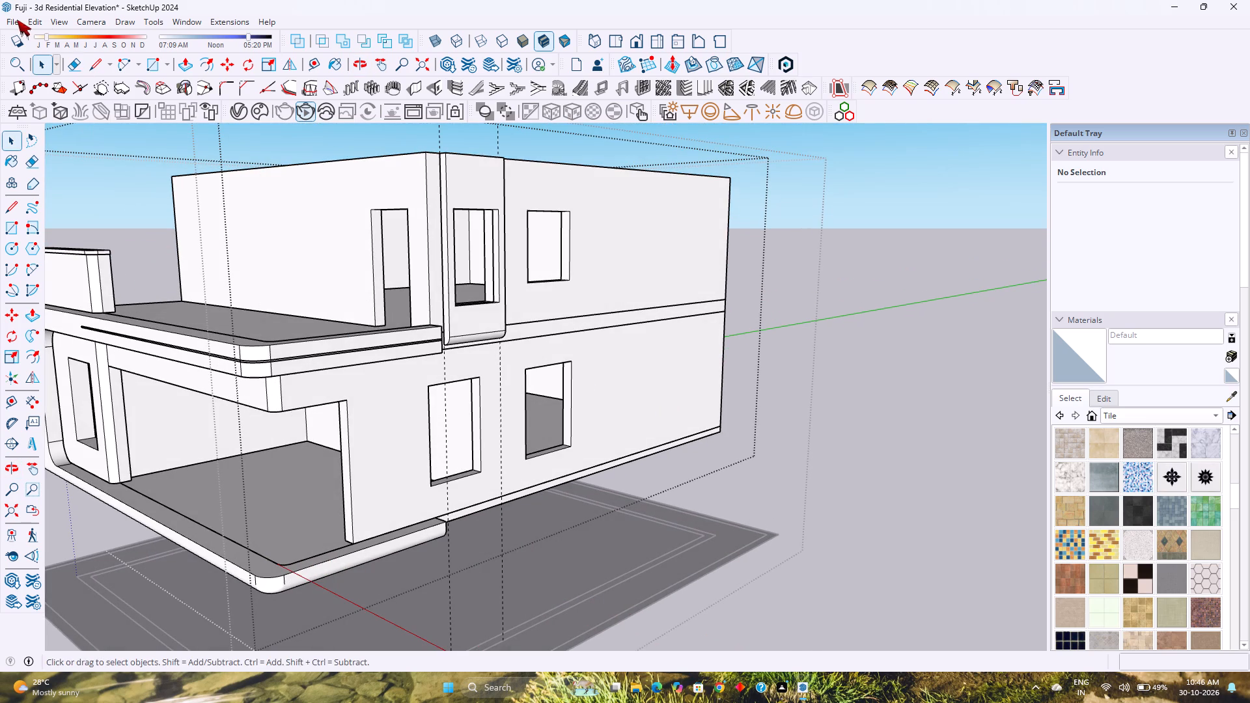
left_click(38, 20)
left_click(98, 150)
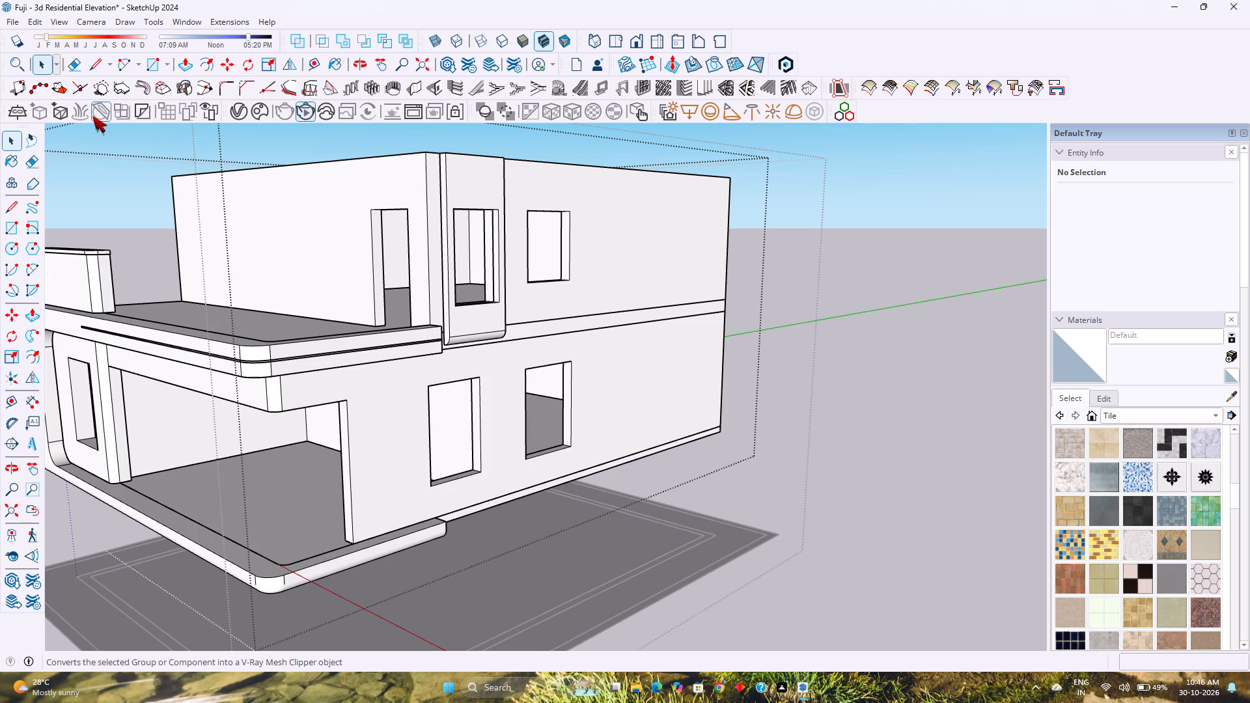
Open the projecting frame's group and push the end face of its lower base band back 2' along the side wall.
scroll(390, 432, "down", 2)
middle_click_drag(411, 454, 403, 454)
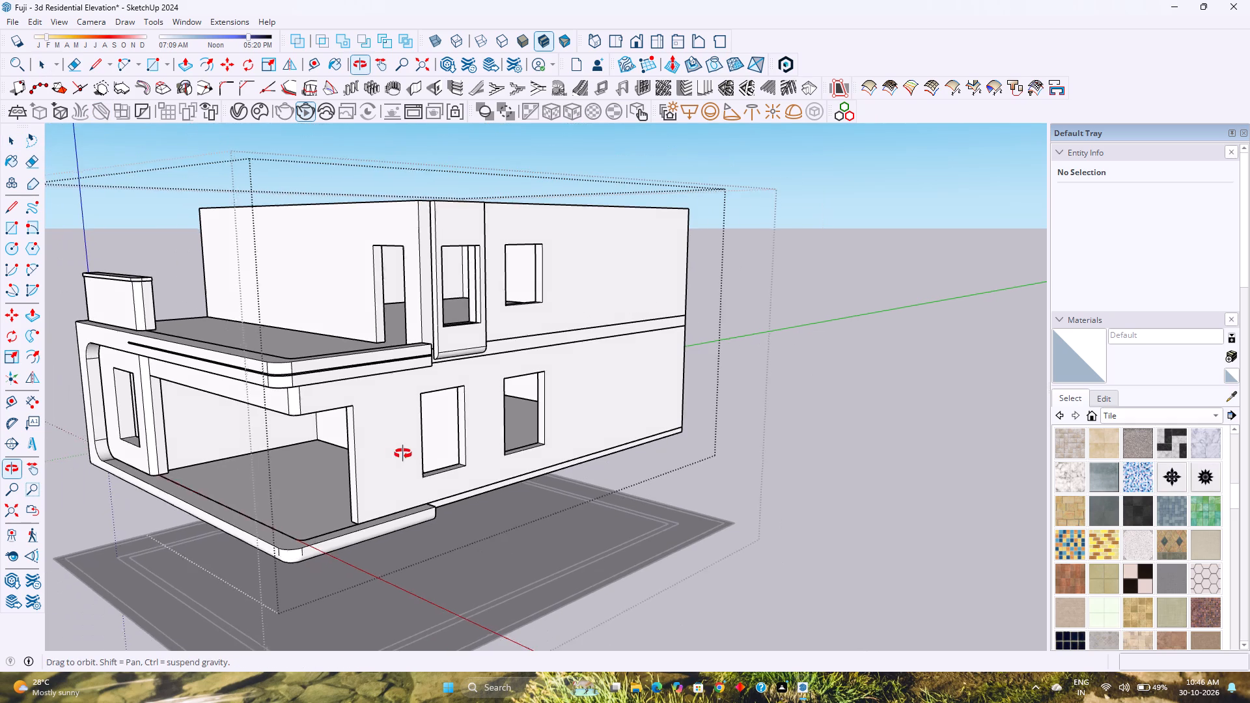
middle_click_drag(403, 454, 299, 467)
middle_click(299, 467)
scroll(316, 484, "up", 2)
middle_click_drag(316, 484, 221, 466)
double_click(214, 467)
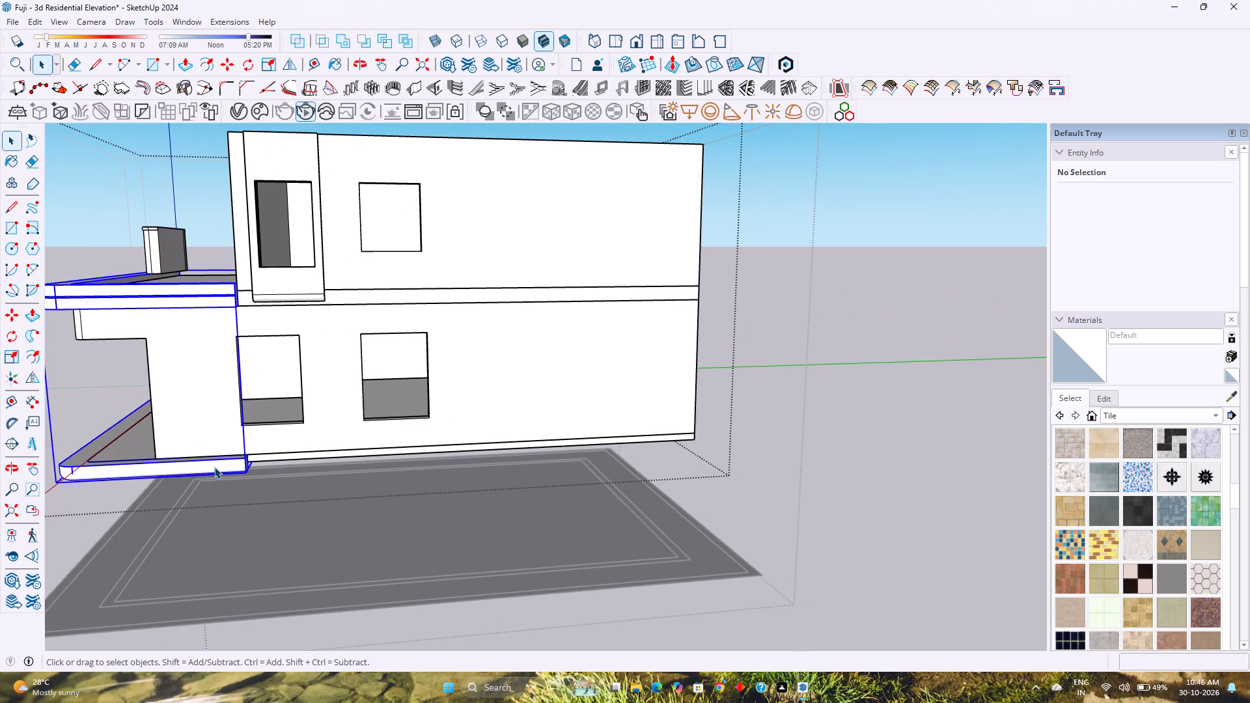
scroll(214, 466, "up", 7)
middle_click_drag(243, 469, 143, 482)
middle_click(143, 482)
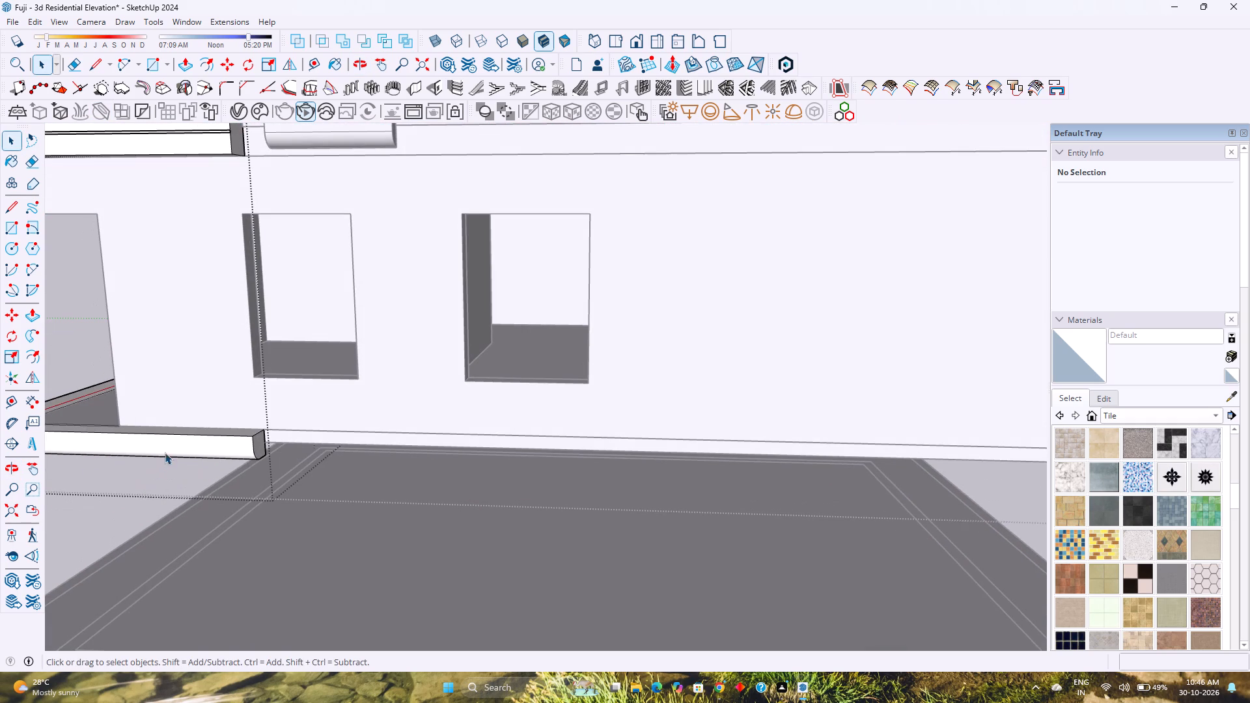
key("p")
left_click(260, 447)
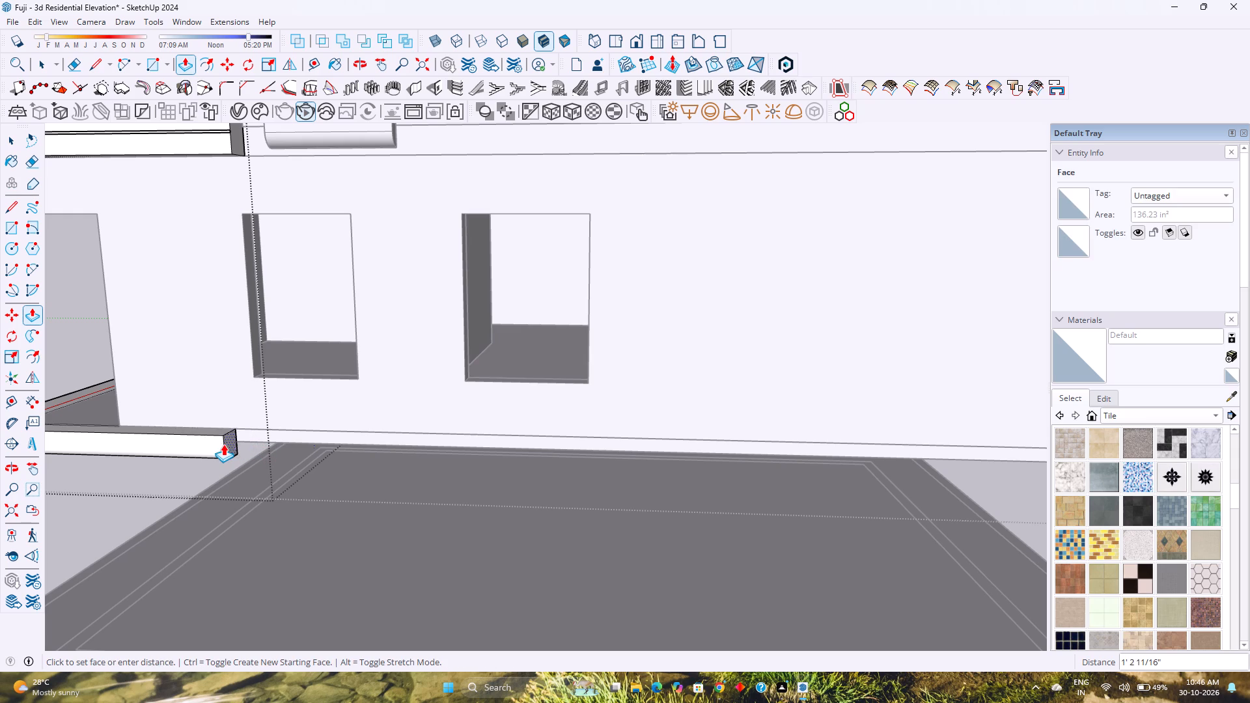
type("2'")
key("Return")
key("space")
Push the same end face of the frame's base band back another 1', and close the frame's group.
scroll(222, 443, "down", 2)
middle_click_drag(223, 443, 290, 433)
middle_click(290, 433)
middle_click_drag(290, 431, 187, 445)
scroll(372, 424, "up", 5)
key("p")
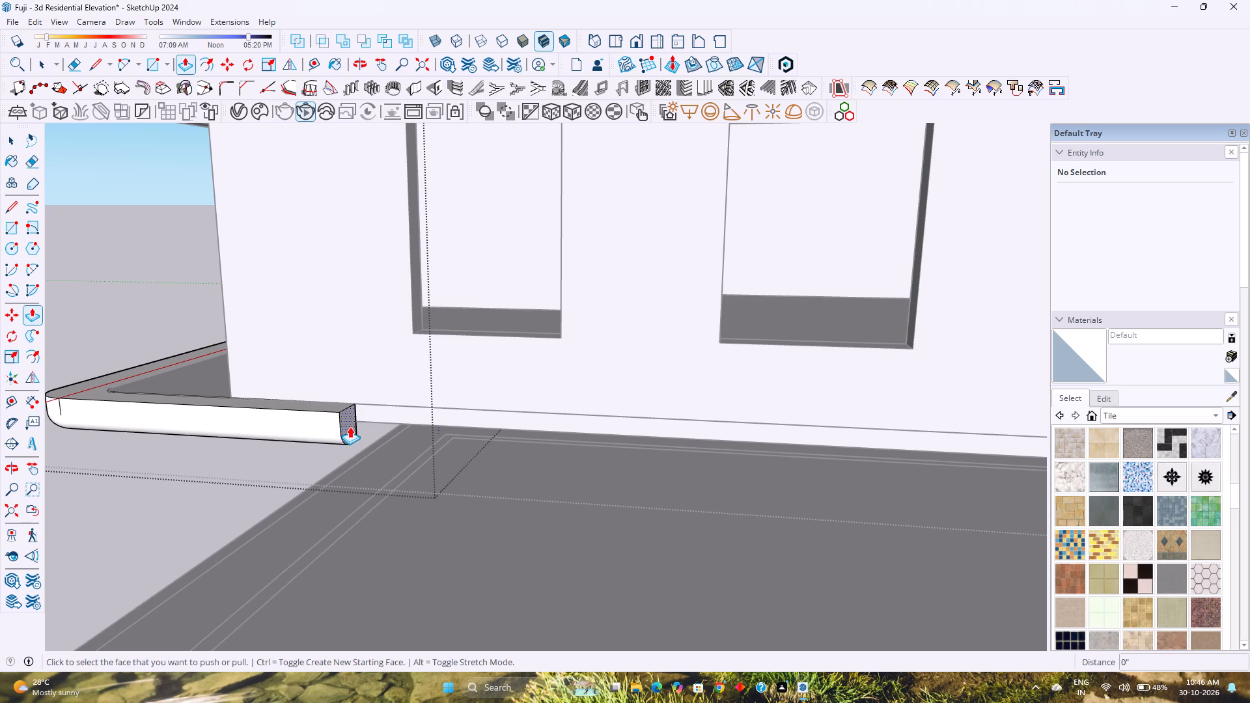
left_click(350, 426)
type("1'")
key("Return")
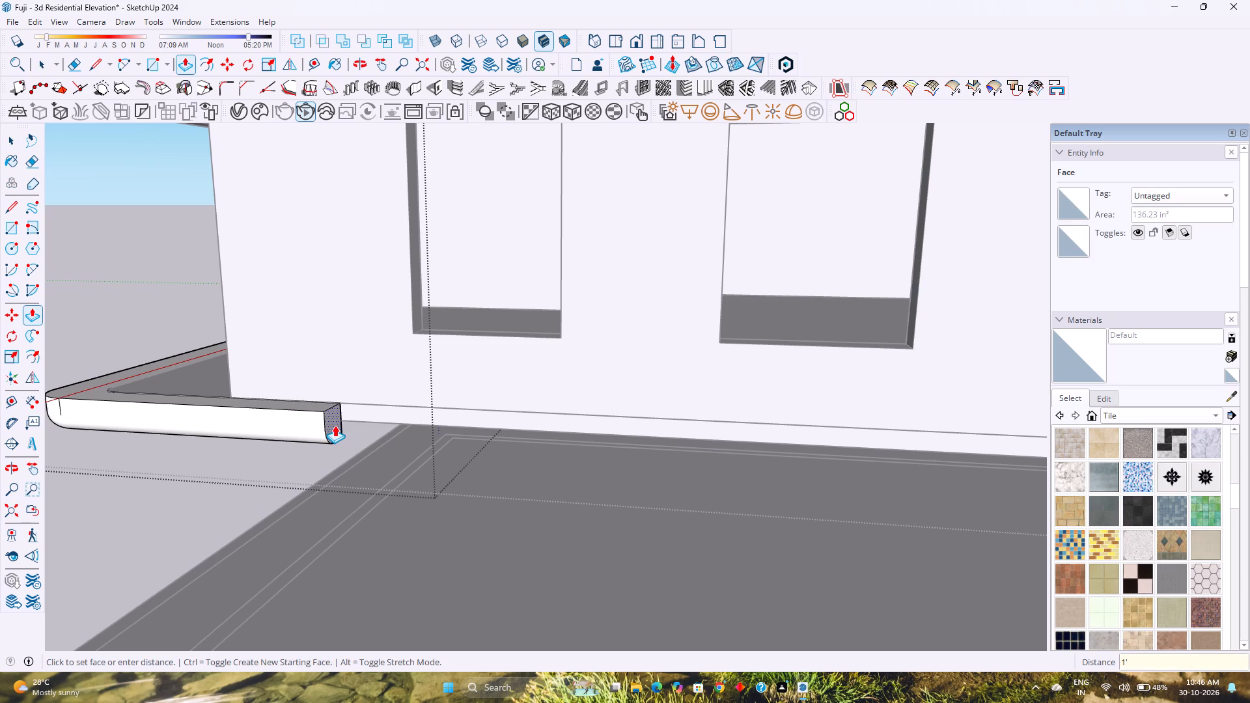
key("space")
scroll(335, 425, "down", 2)
key("Escape")
Examine how the shortened base band and the upper slab band end along the side wall, from several angles.
scroll(335, 425, "down", 2)
middle_click_drag(336, 426, 457, 426)
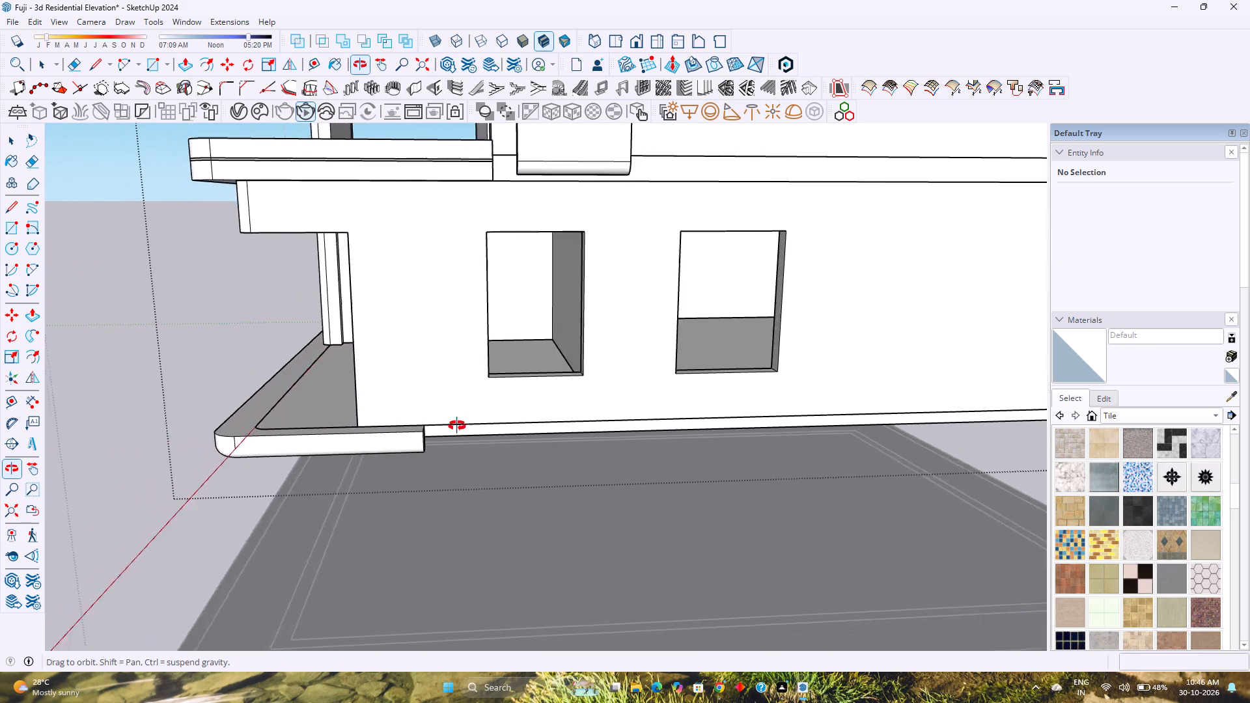
middle_click_drag(457, 426, 460, 426)
scroll(464, 422, "down", 2)
middle_click_drag(466, 420, 430, 458, "shift")
middle_click_drag(402, 462, 501, 443)
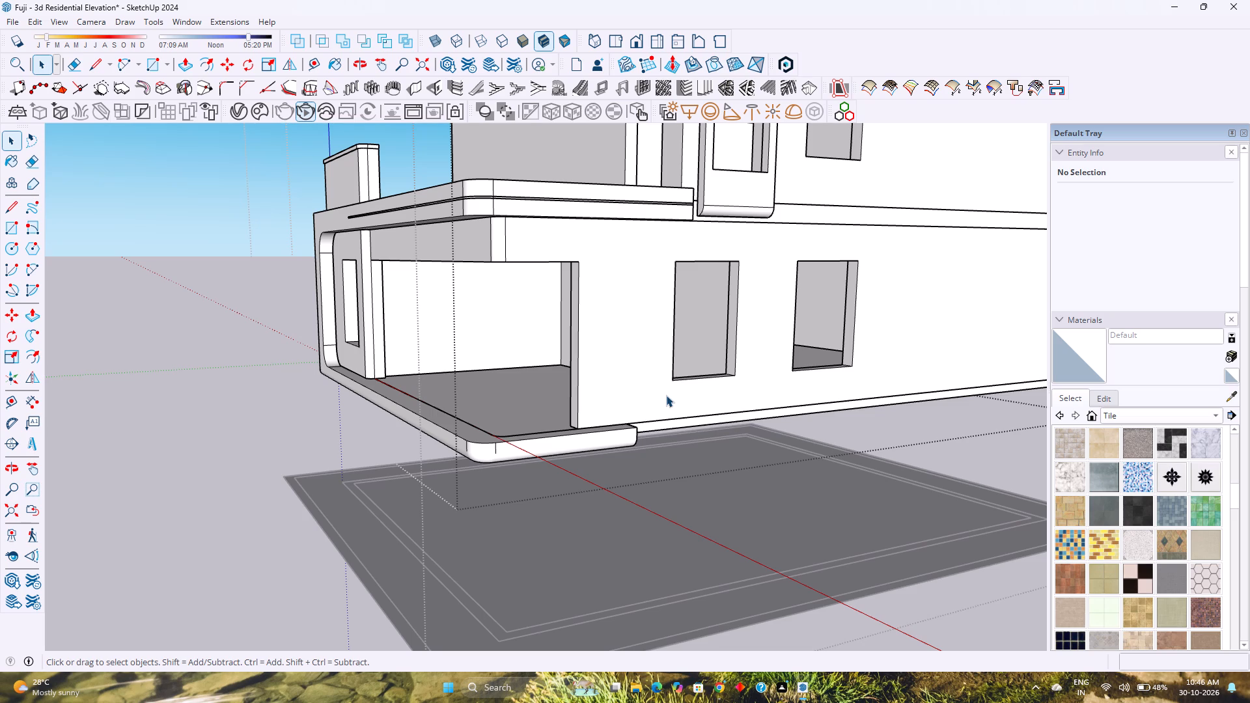
scroll(666, 395, "down", 4)
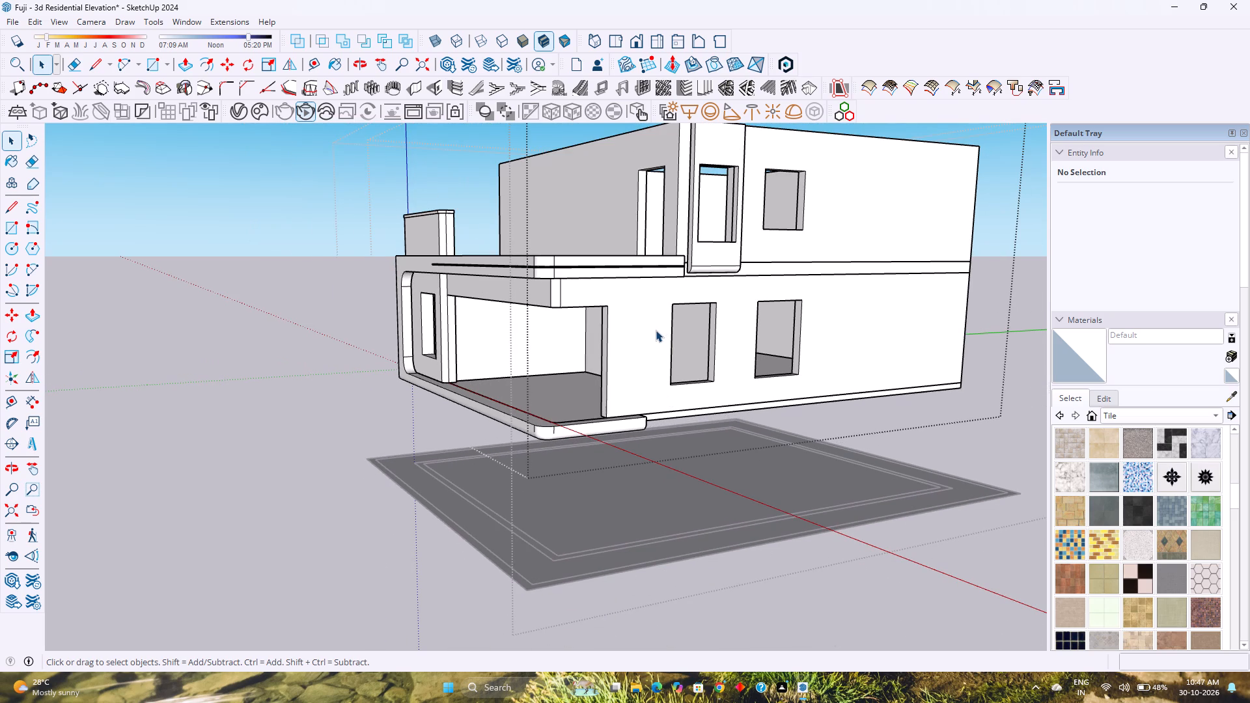
middle_click_drag(639, 316, 515, 327)
middle_click(515, 327)
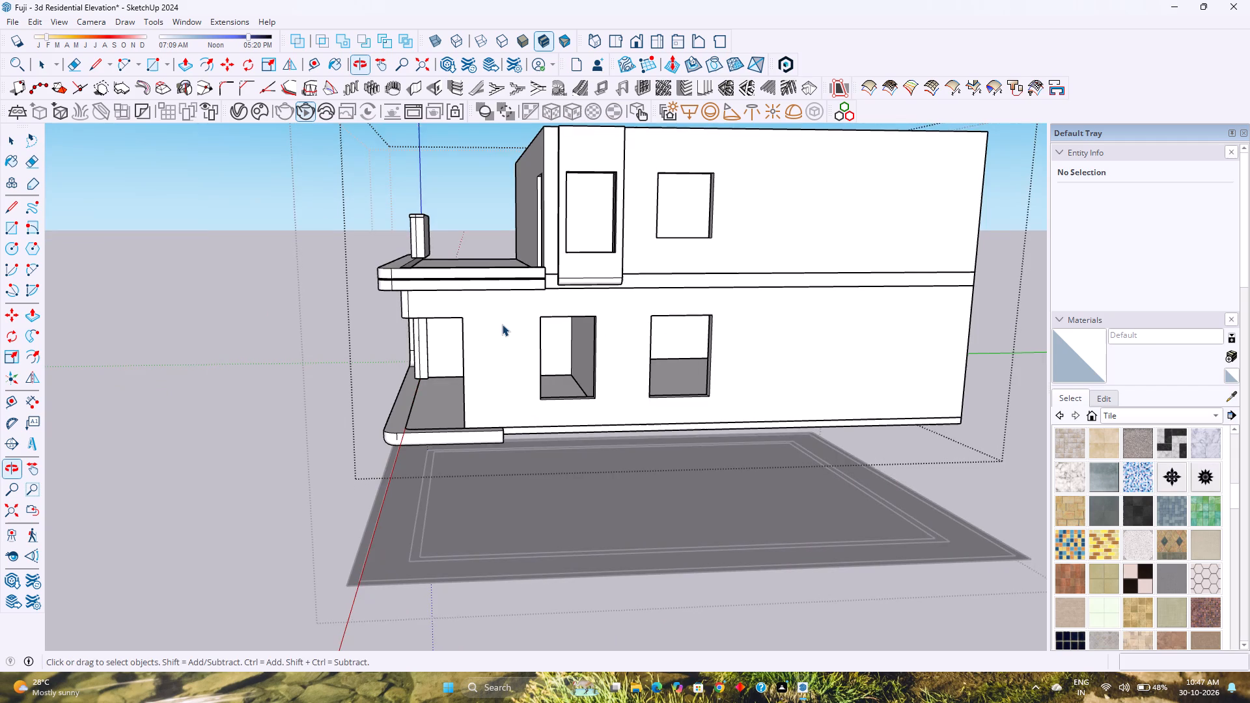
scroll(499, 323, "up", 7)
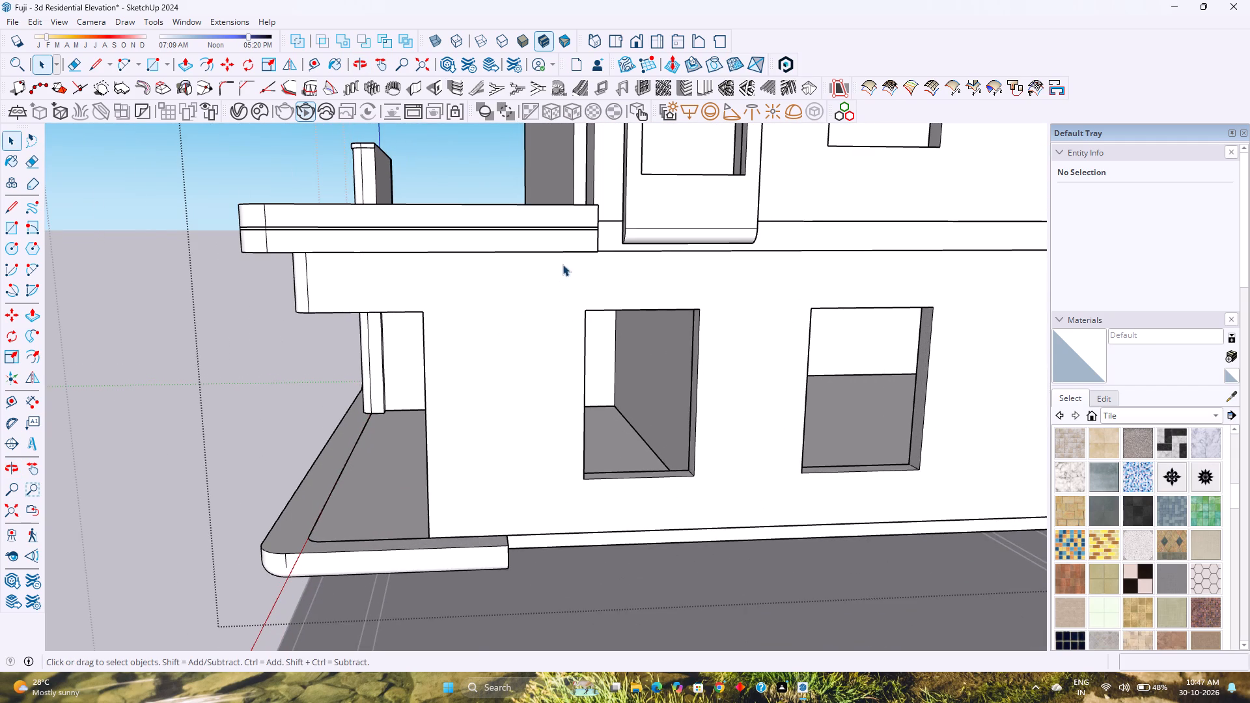
scroll(598, 217, "up", 5)
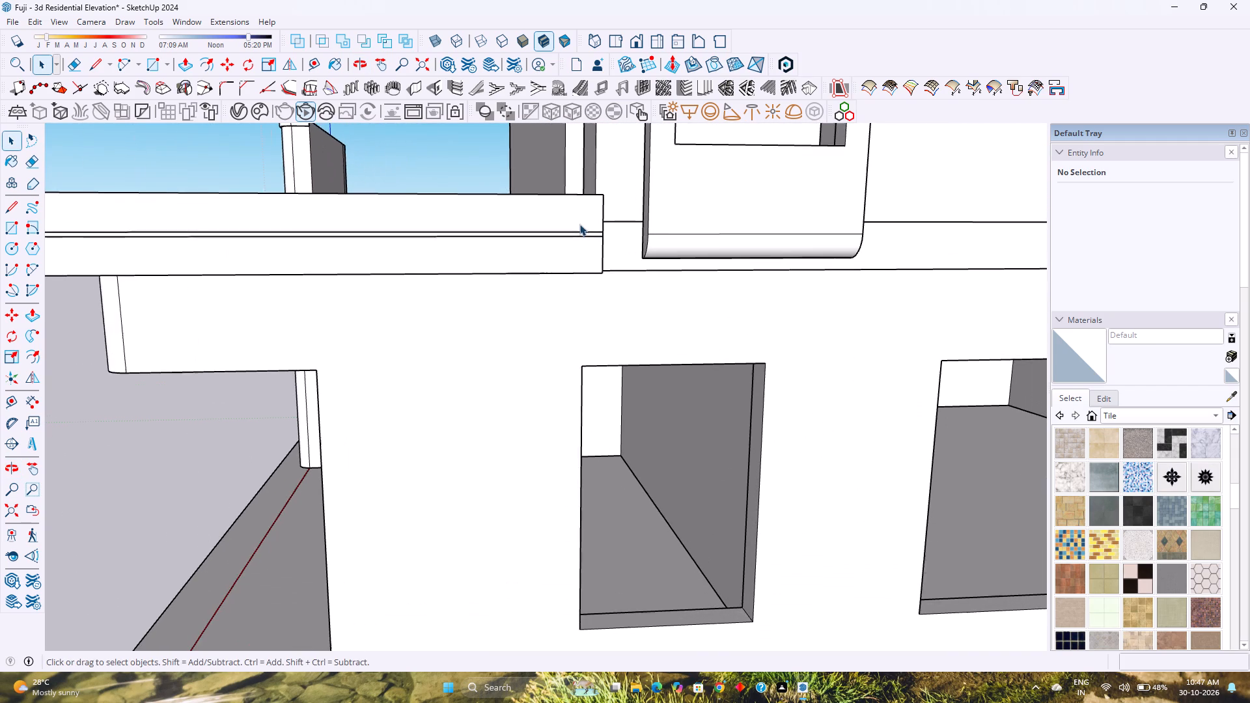
middle_click_drag(578, 224, 699, 271)
scroll(699, 268, "down", 2)
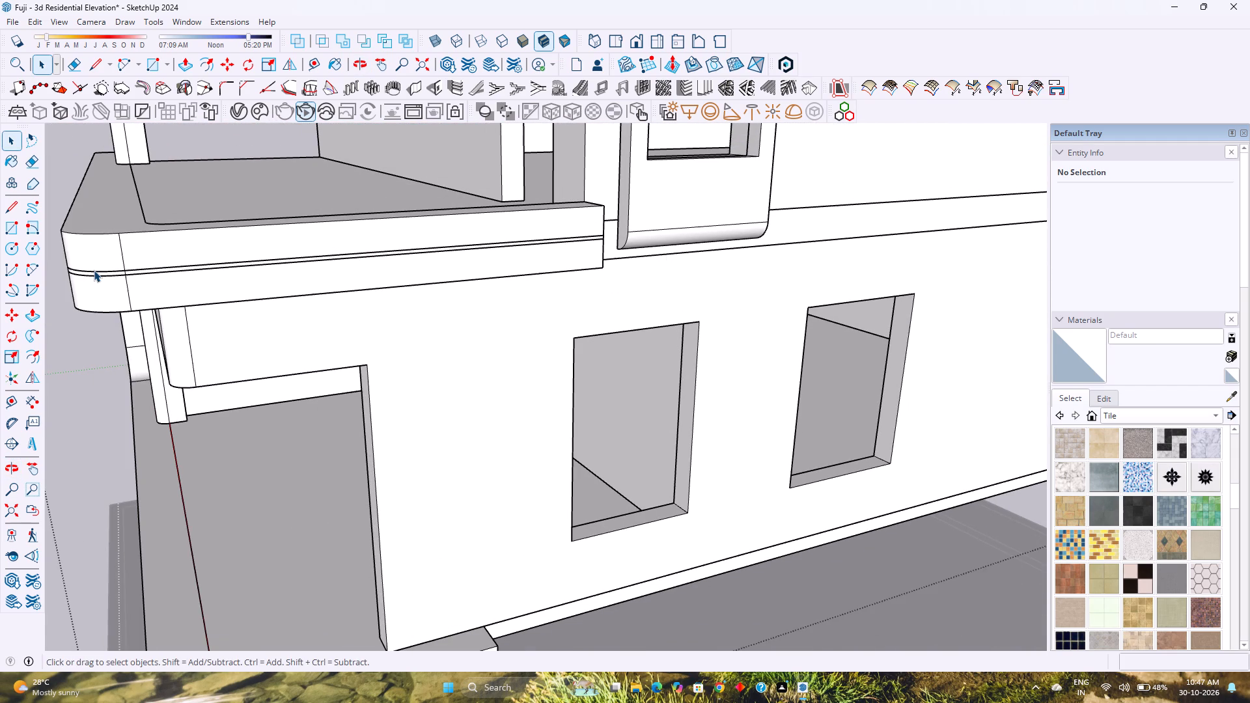
scroll(94, 270, "up", 3)
scroll(94, 270, "down", 12)
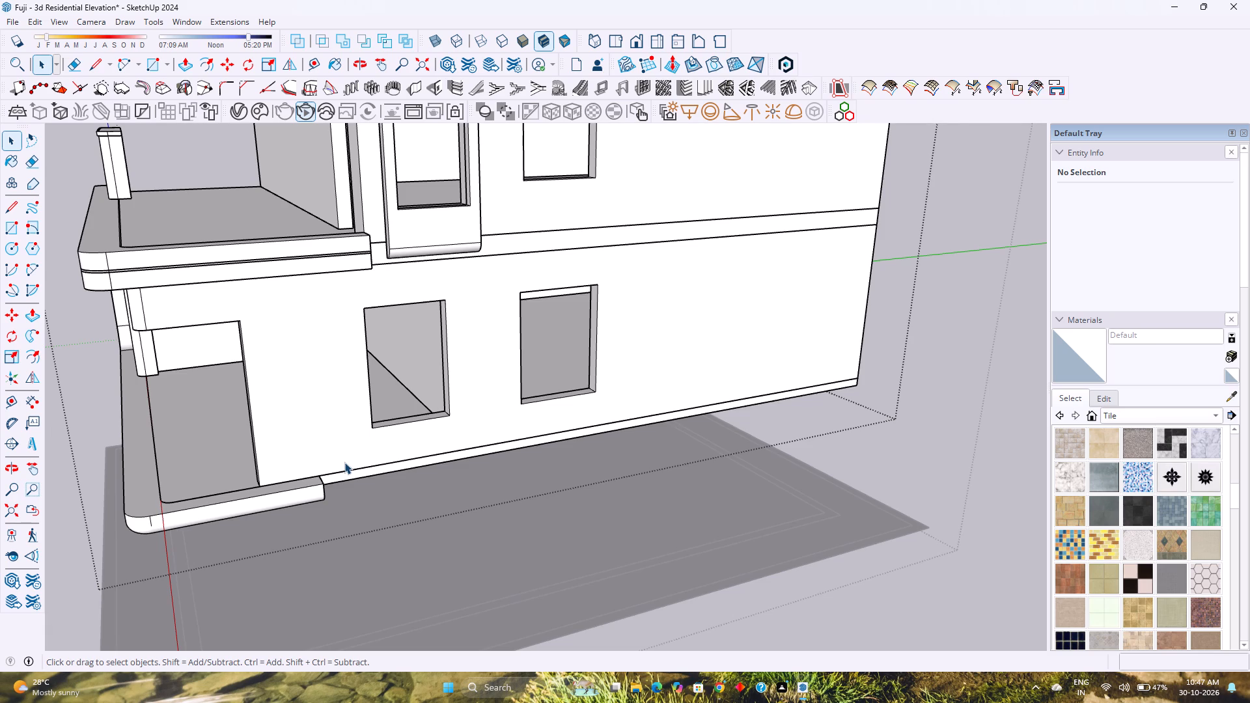
scroll(401, 503, "down", 2)
scroll(376, 448, "down", 1)
middle_click_drag(376, 448, 380, 444)
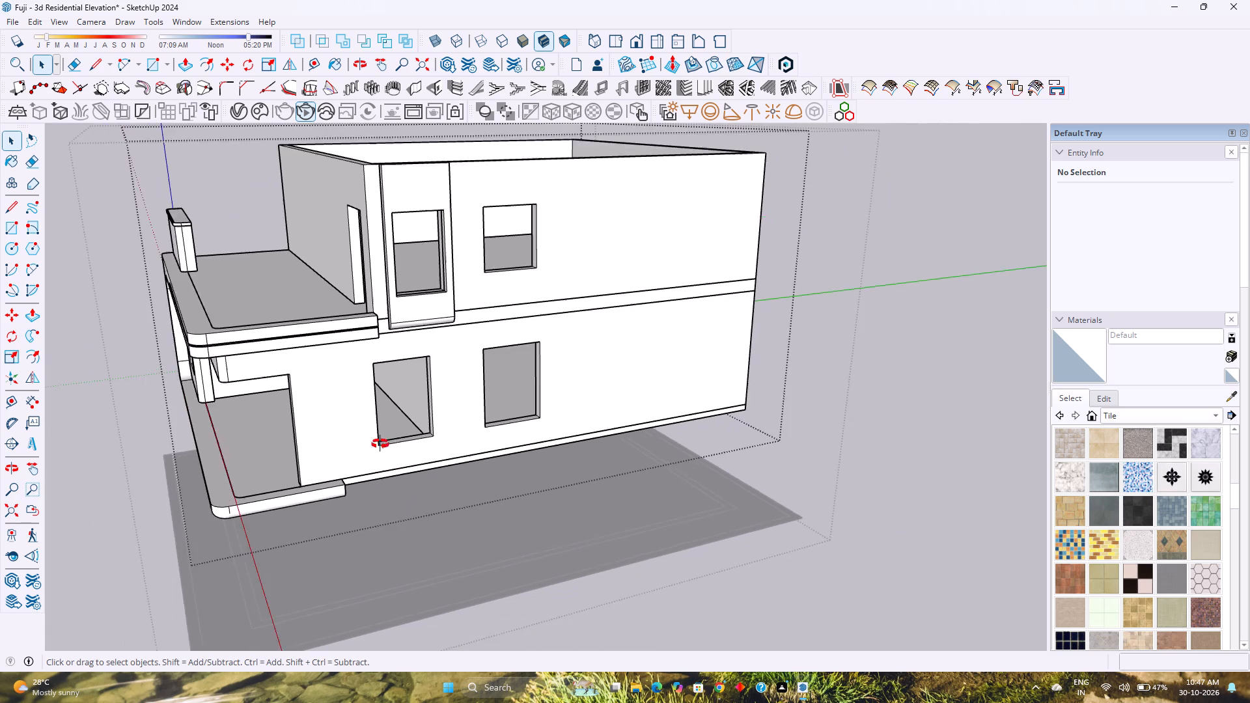
middle_click_drag(380, 444, 426, 415)
middle_click(426, 415)
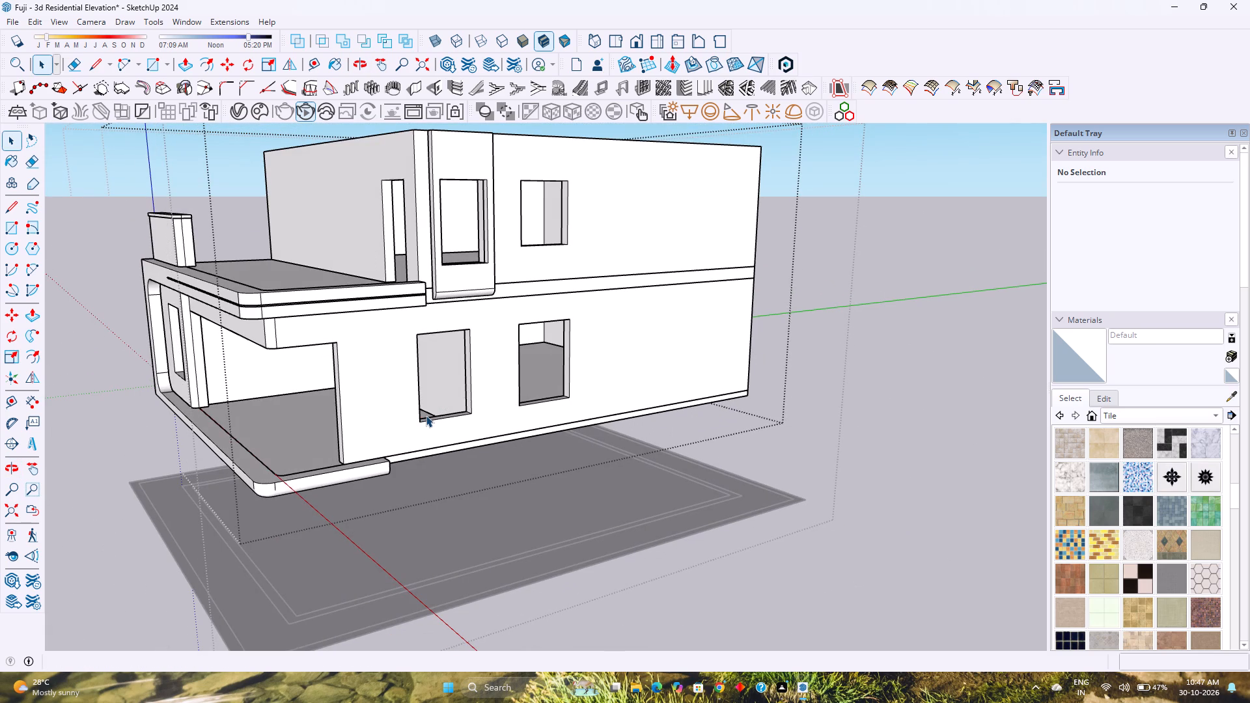
In the ground-floor walls group, place vertical guides 2' outside both side edges of the side window nearest the front.
left_click(398, 368)
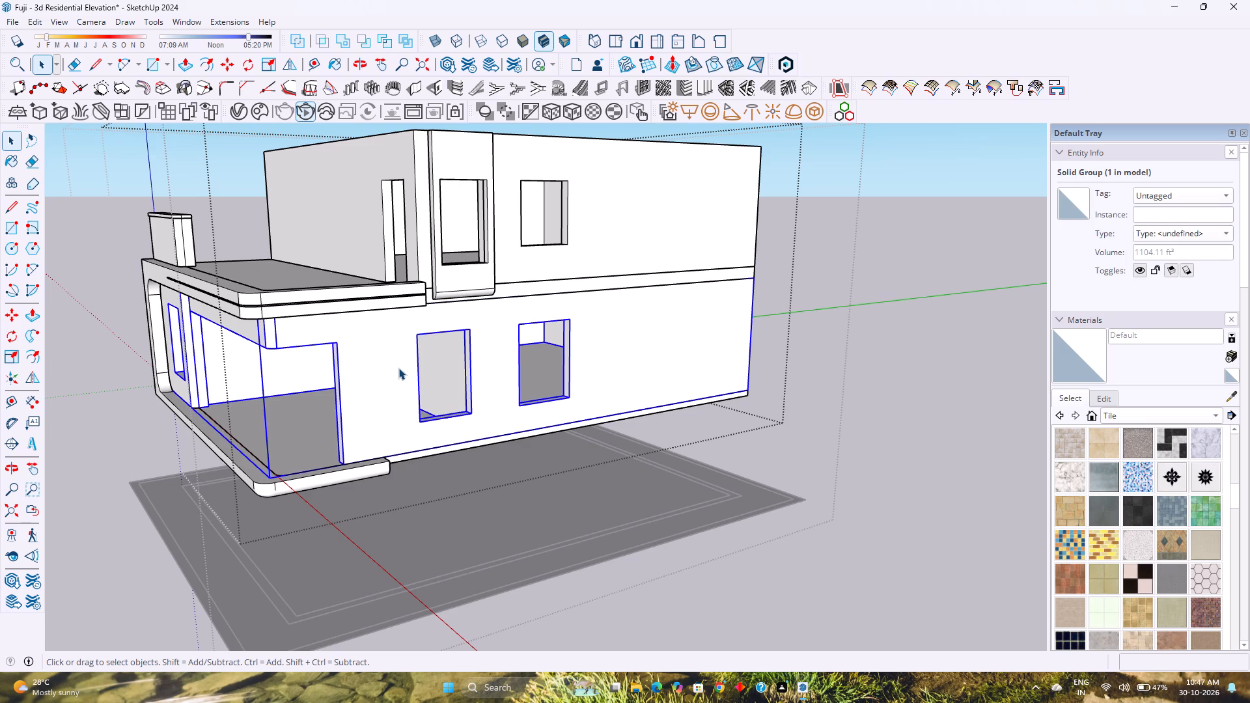
double_click(398, 368)
scroll(398, 368, "up", 3)
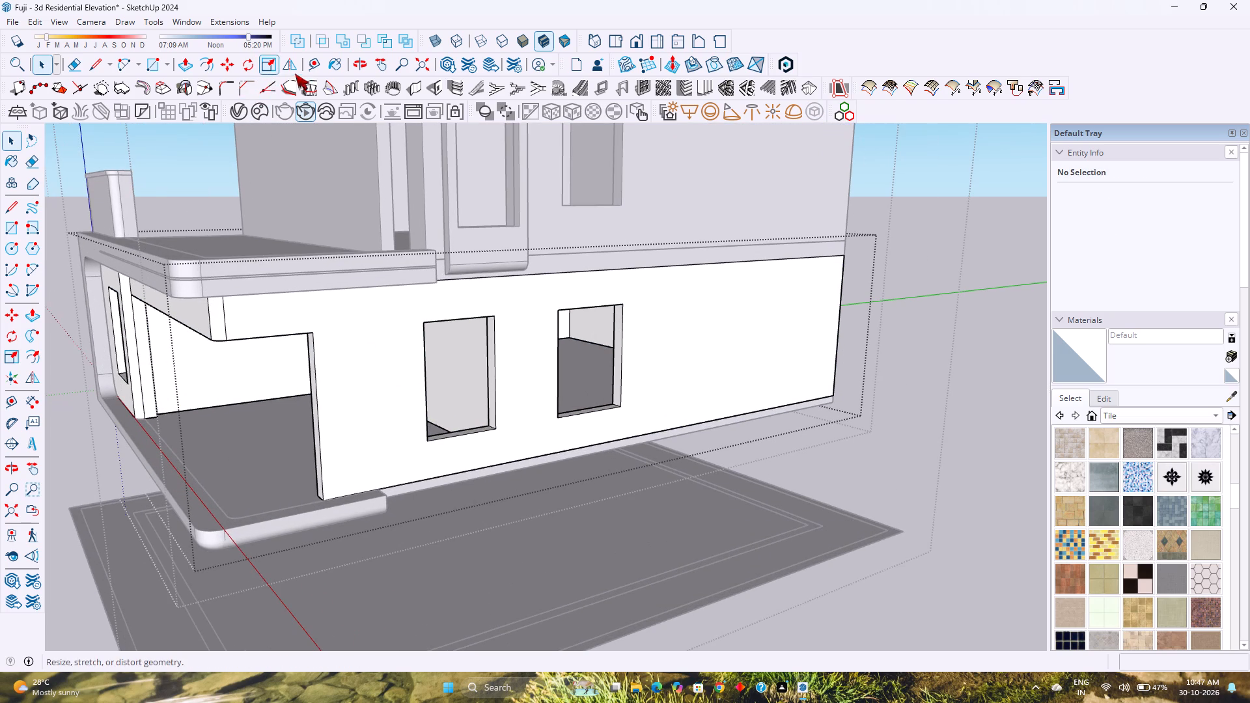
left_click(312, 69)
left_click(426, 374)
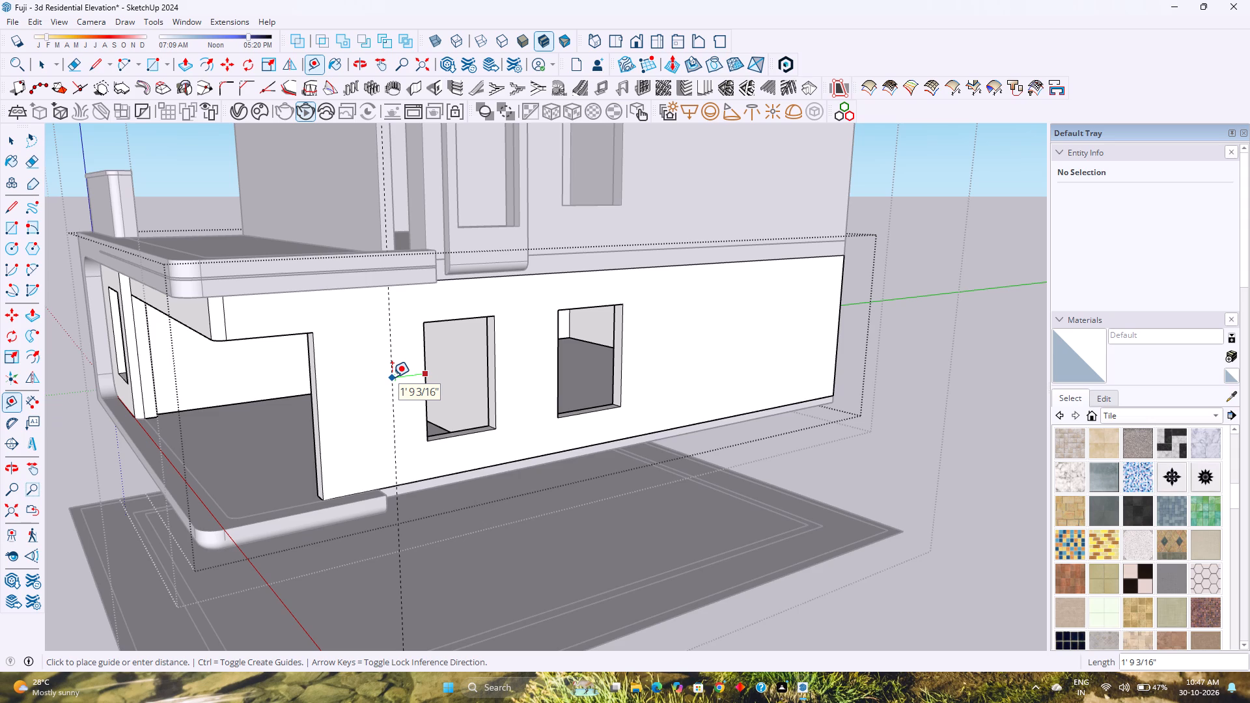
type("2'")
key("Return")
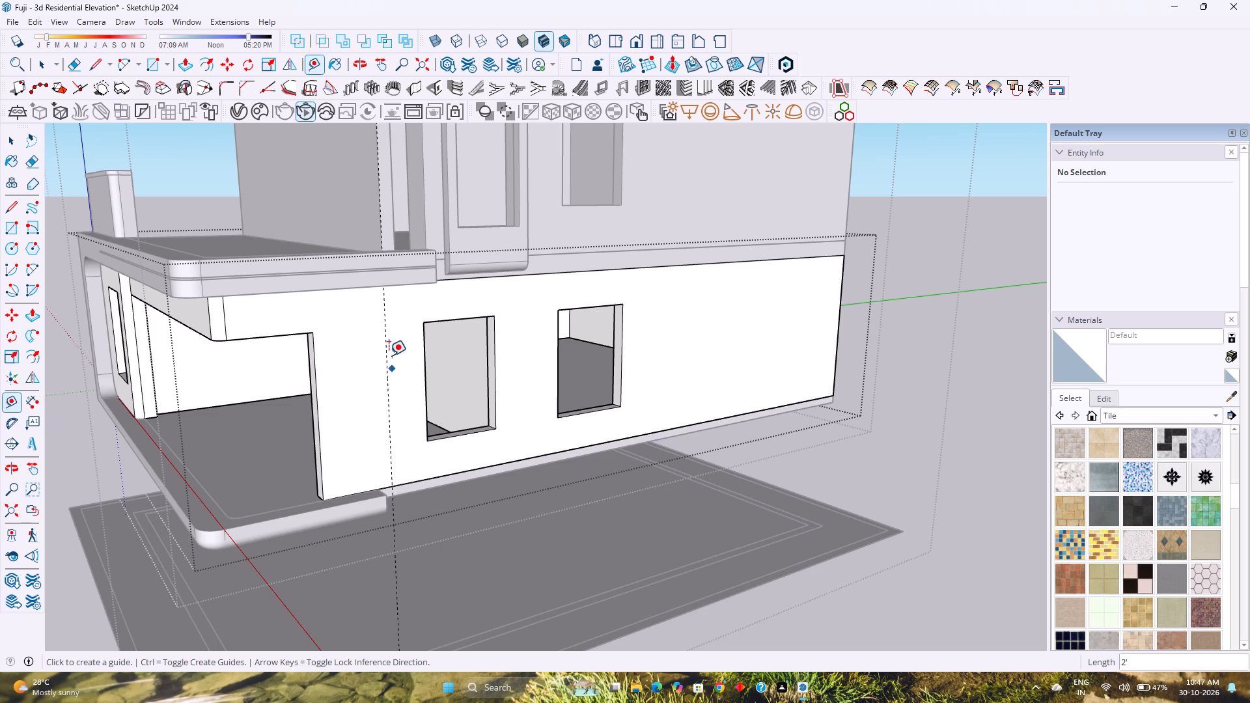
left_click(496, 388)
type("2'")
key("Return")
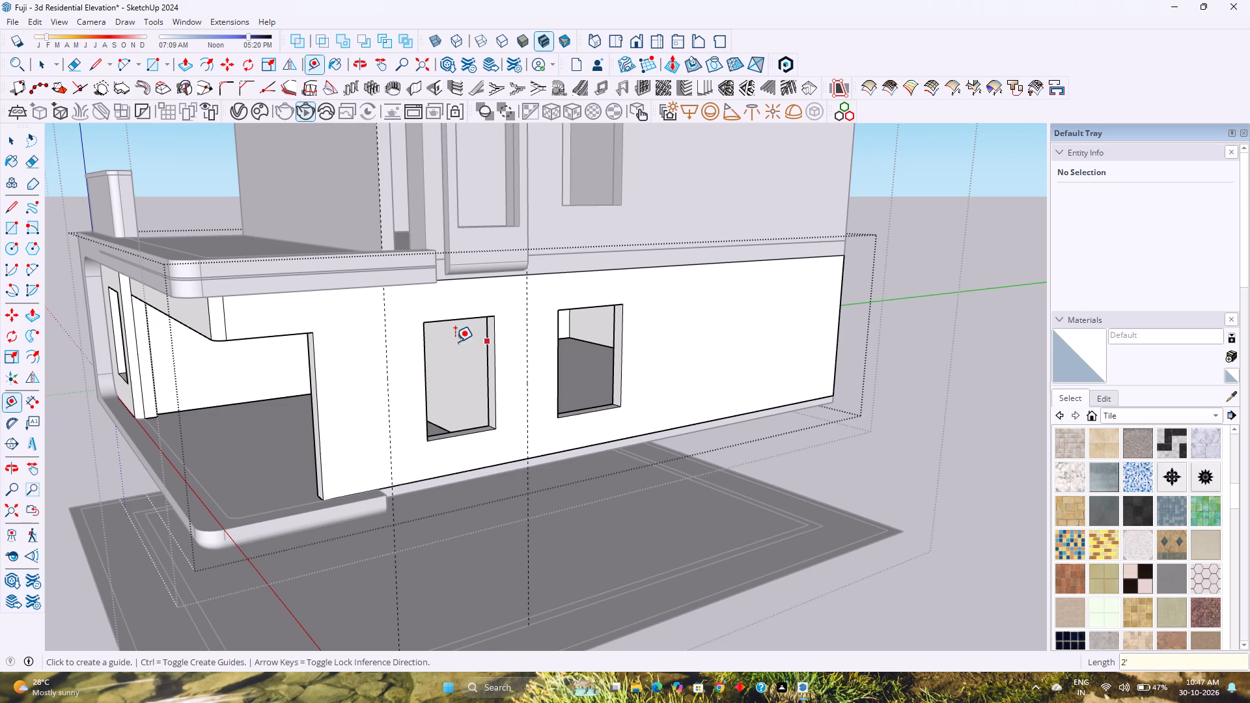
Place a horizontal guide 1'6" above the top edge of the same side window.
left_click(436, 324)
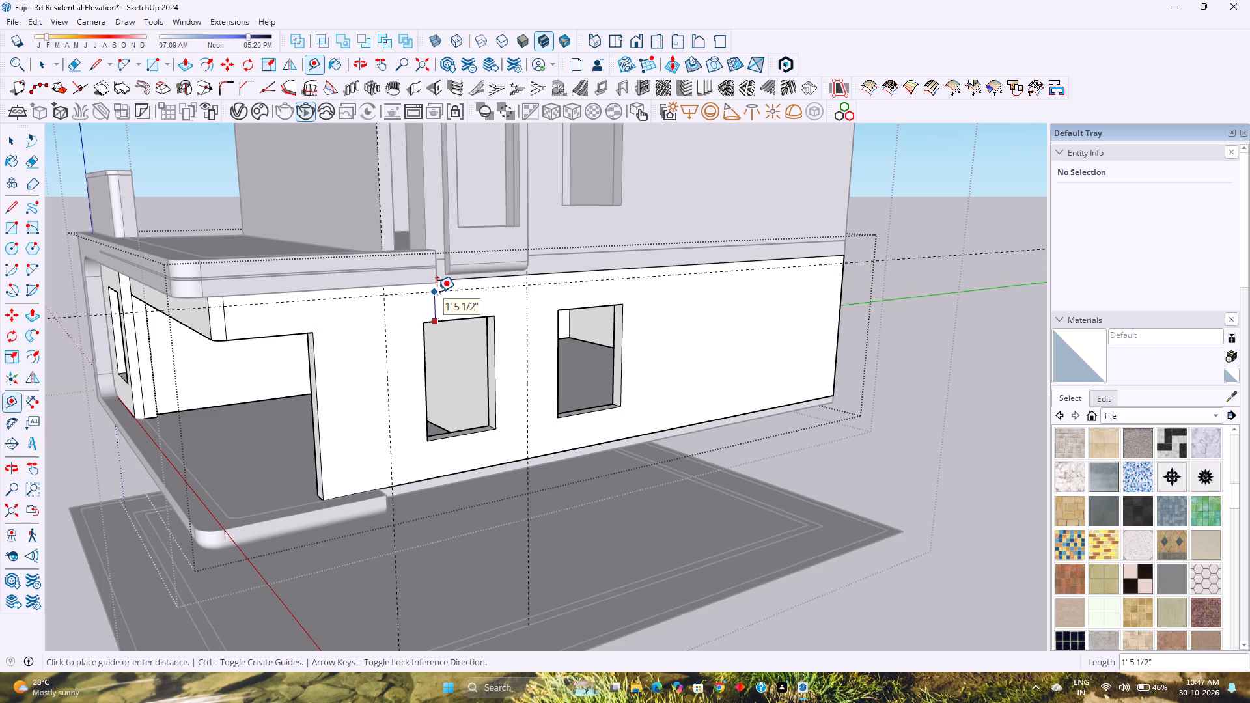
type("1'6\"")
key("Return")
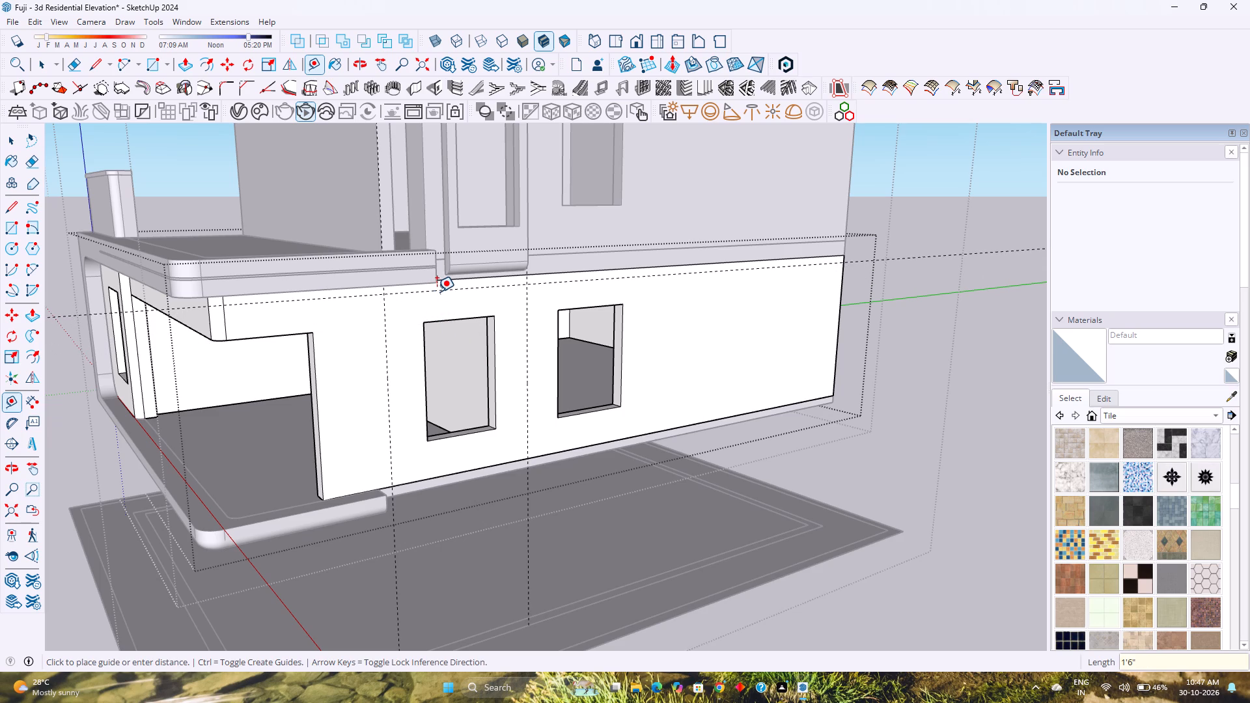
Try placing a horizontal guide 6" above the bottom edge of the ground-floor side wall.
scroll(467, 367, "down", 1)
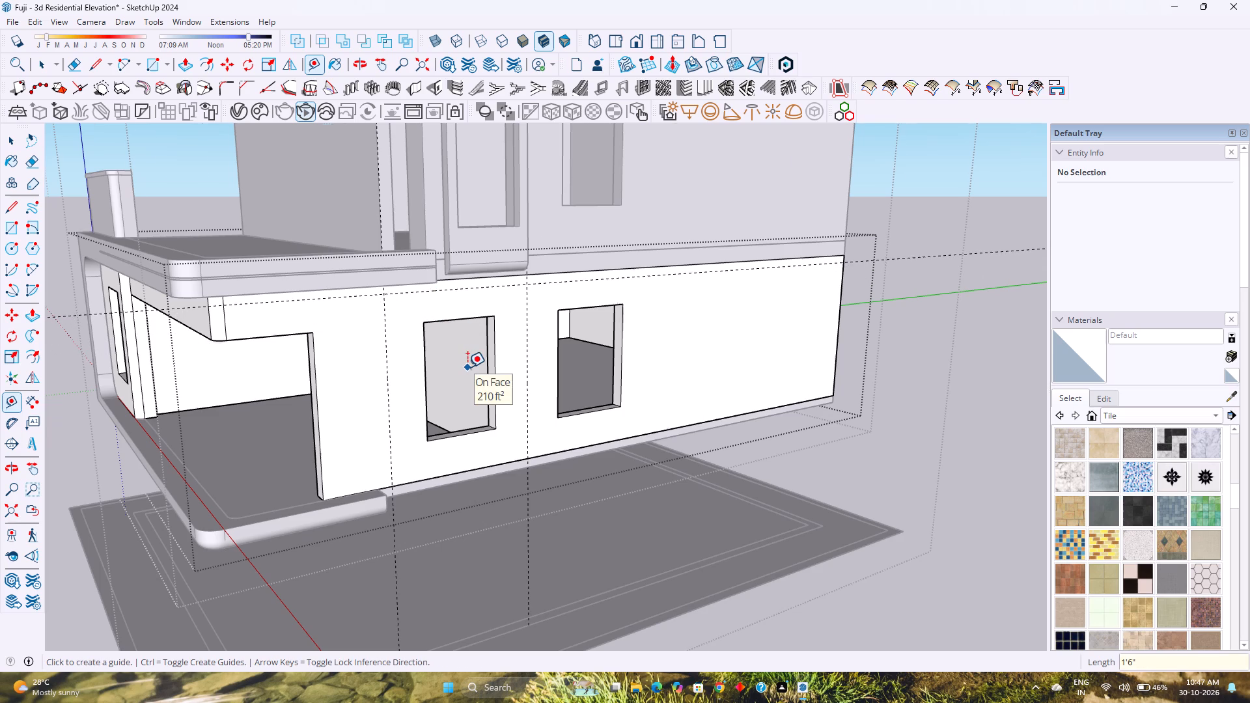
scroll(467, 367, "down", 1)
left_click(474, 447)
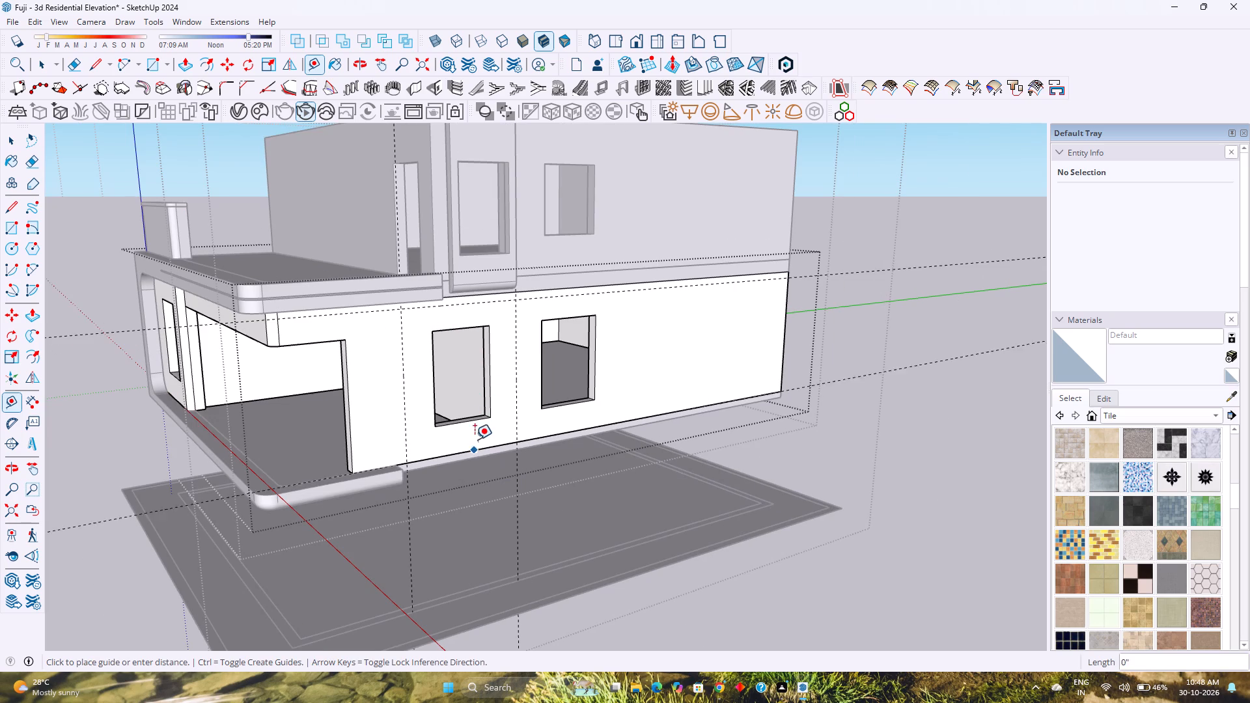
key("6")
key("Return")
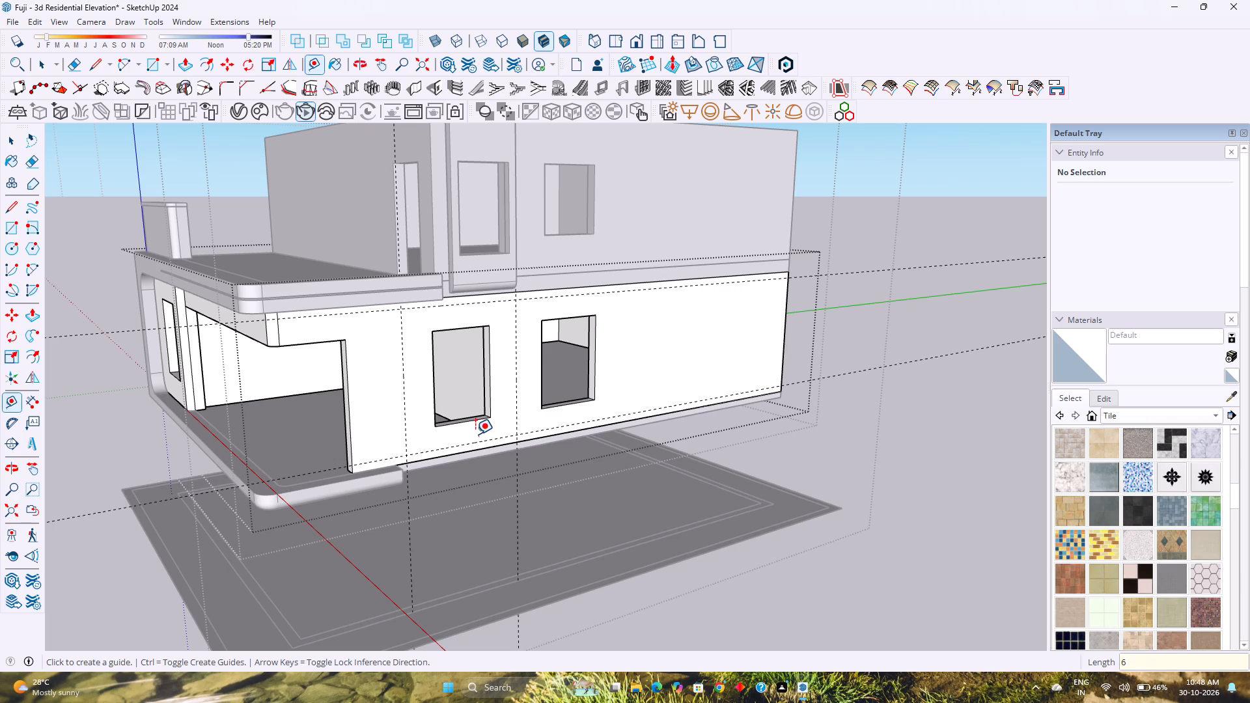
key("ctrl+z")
Place a horizontal guide 1' below the side wall's bottom edge, aligned with the lower corner of the shortened base band.
middle_click_drag(424, 460, 430, 447)
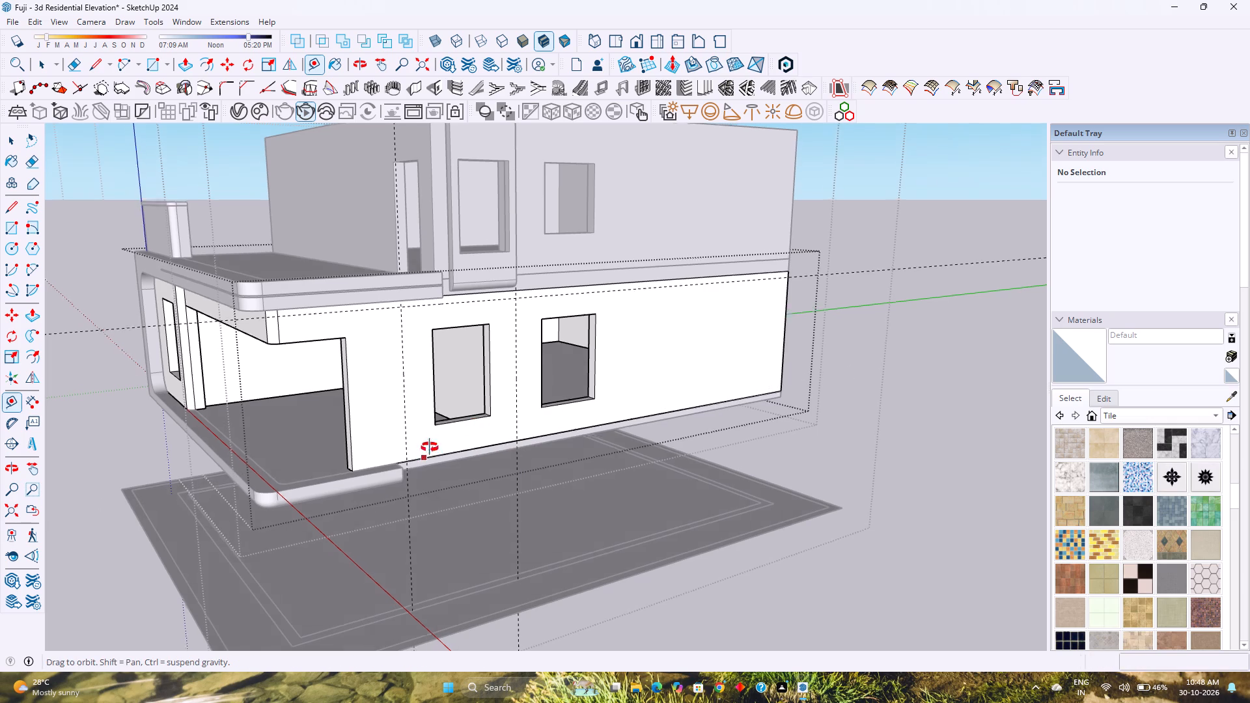
middle_click_drag(430, 447, 536, 348)
scroll(583, 314, "up", 1)
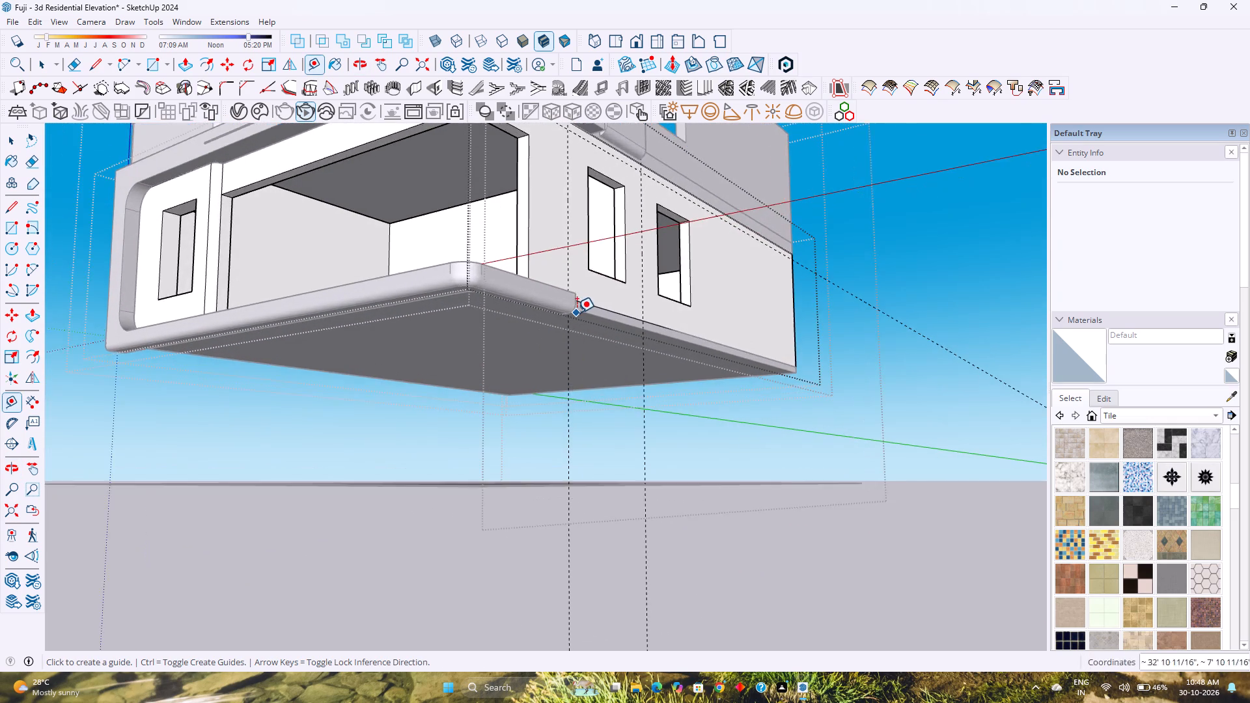
scroll(577, 312, "up", 7)
middle_click_drag(582, 308, 303, 351)
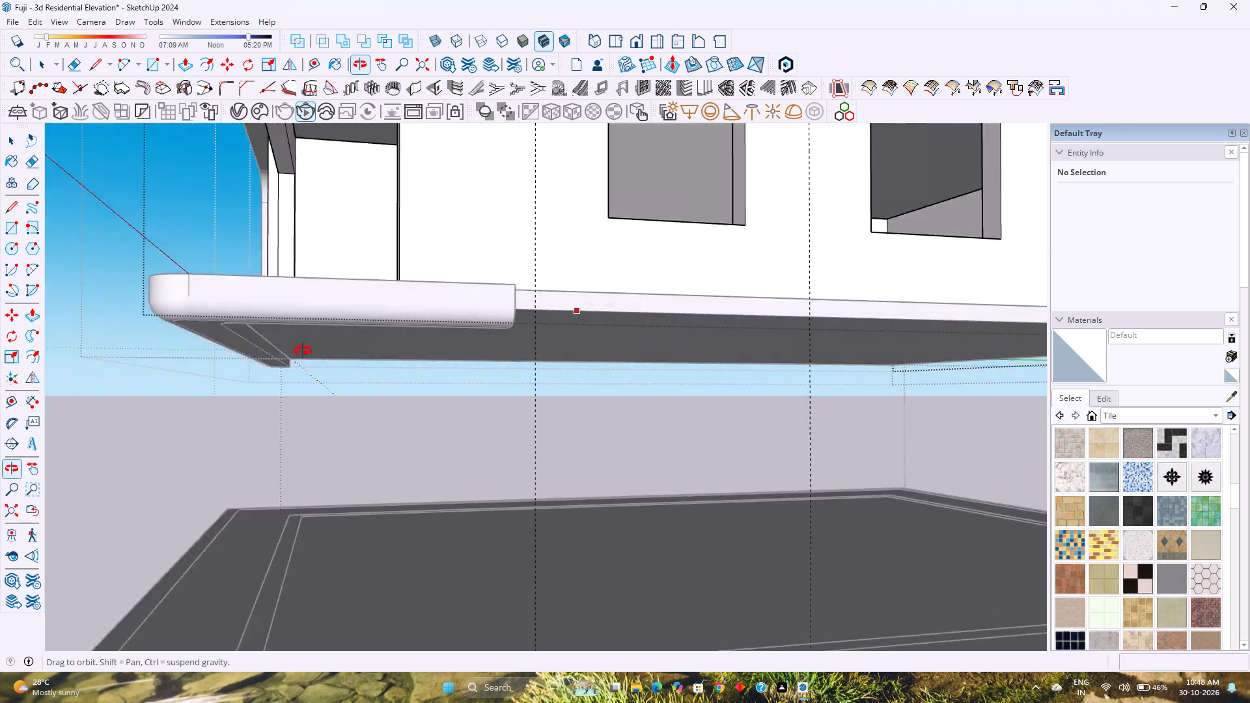
middle_click_drag(303, 351, 119, 396)
middle_click(119, 396)
middle_click(119, 396)
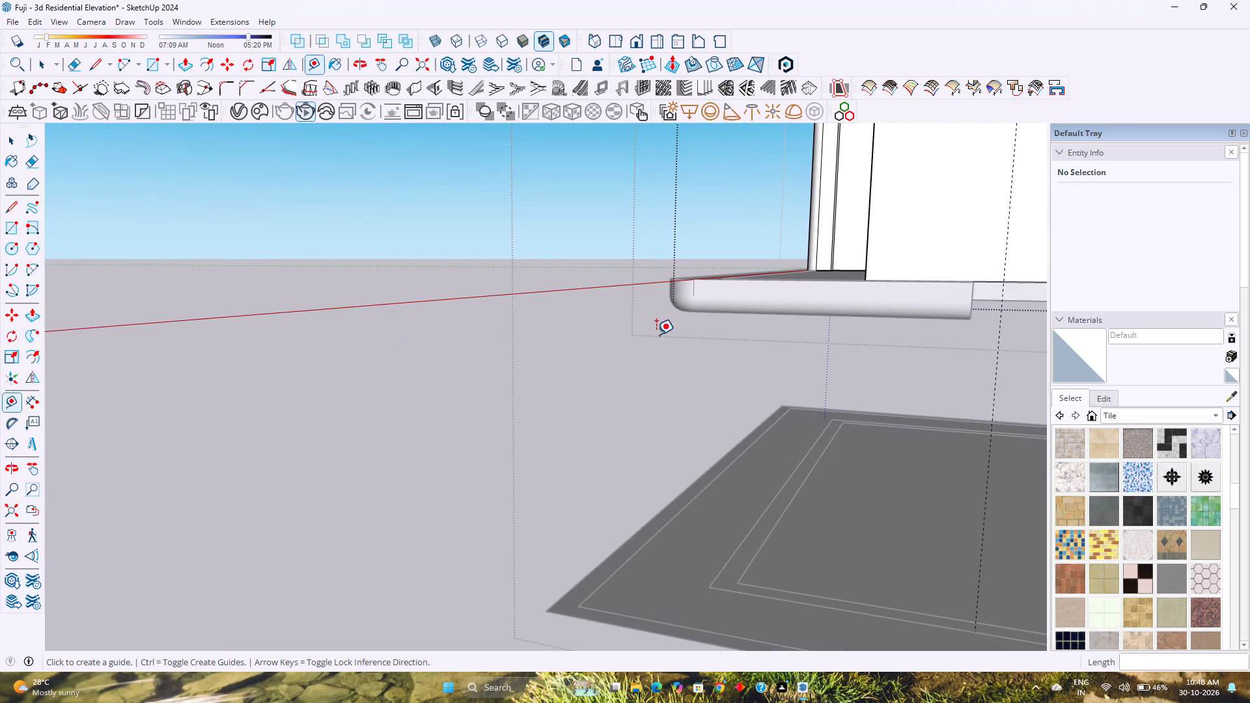
middle_click_drag(656, 335, 114, 407, "shift")
middle_click(114, 407, "shift")
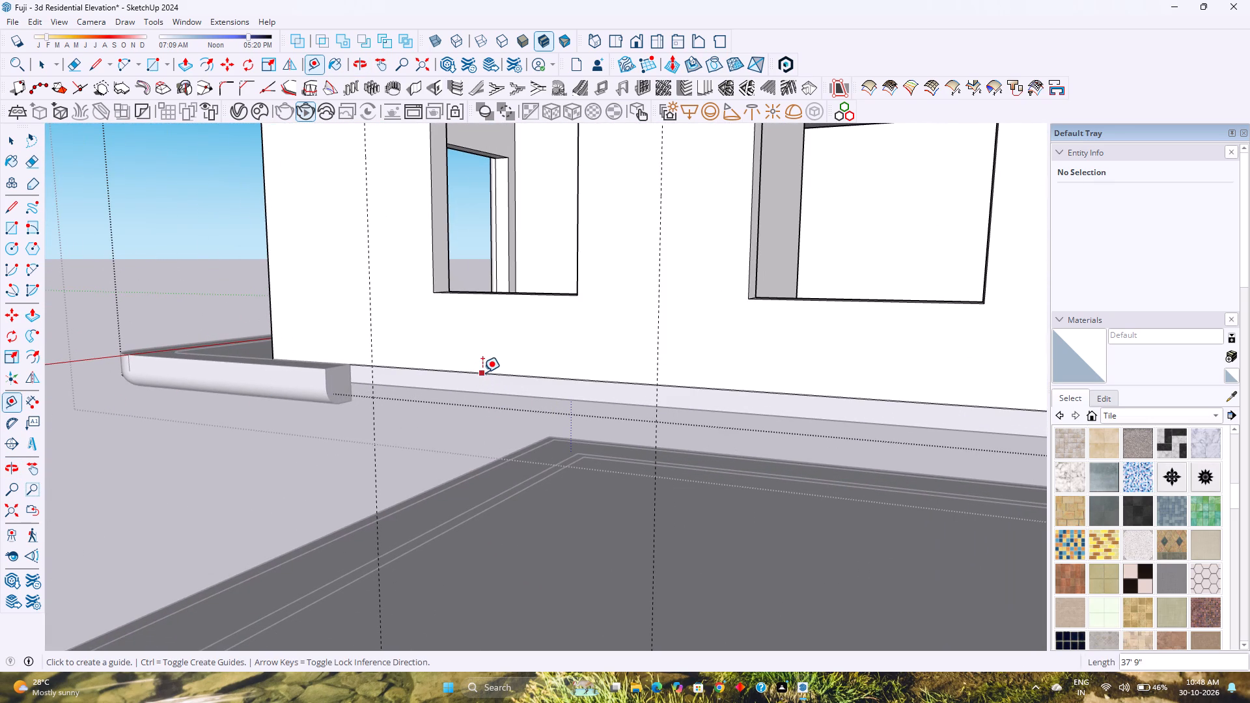
left_click(482, 372)
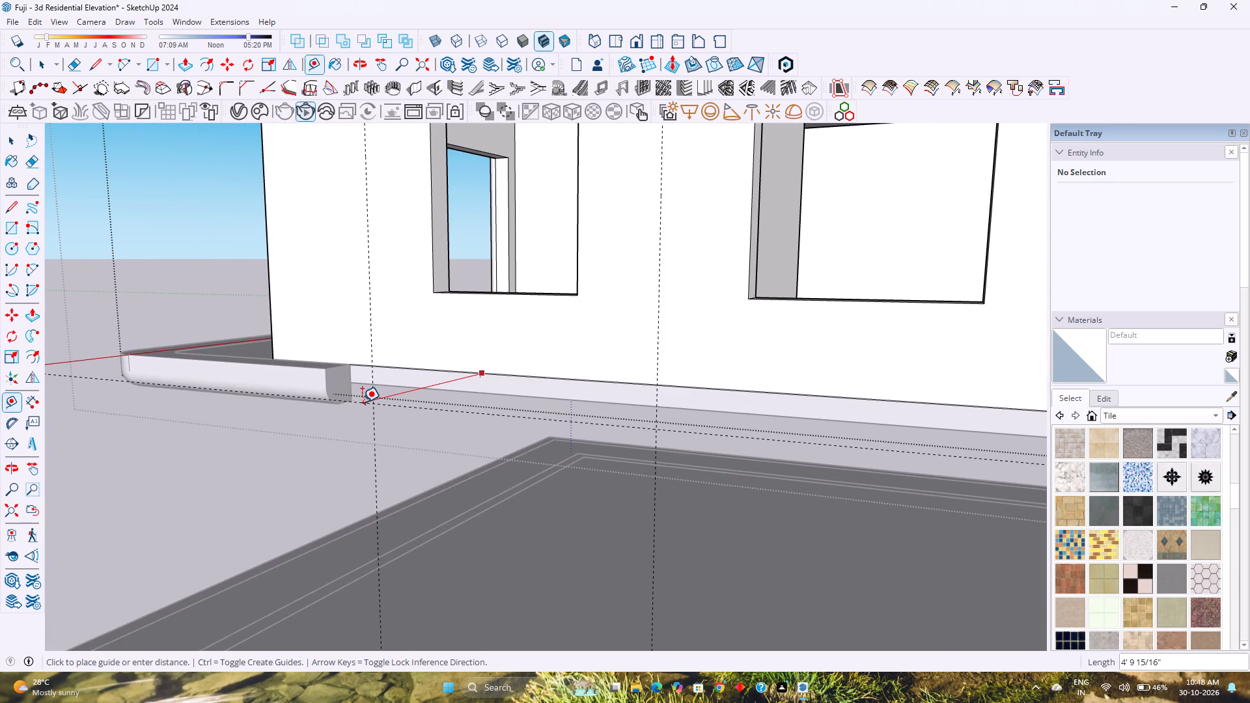
key("Up")
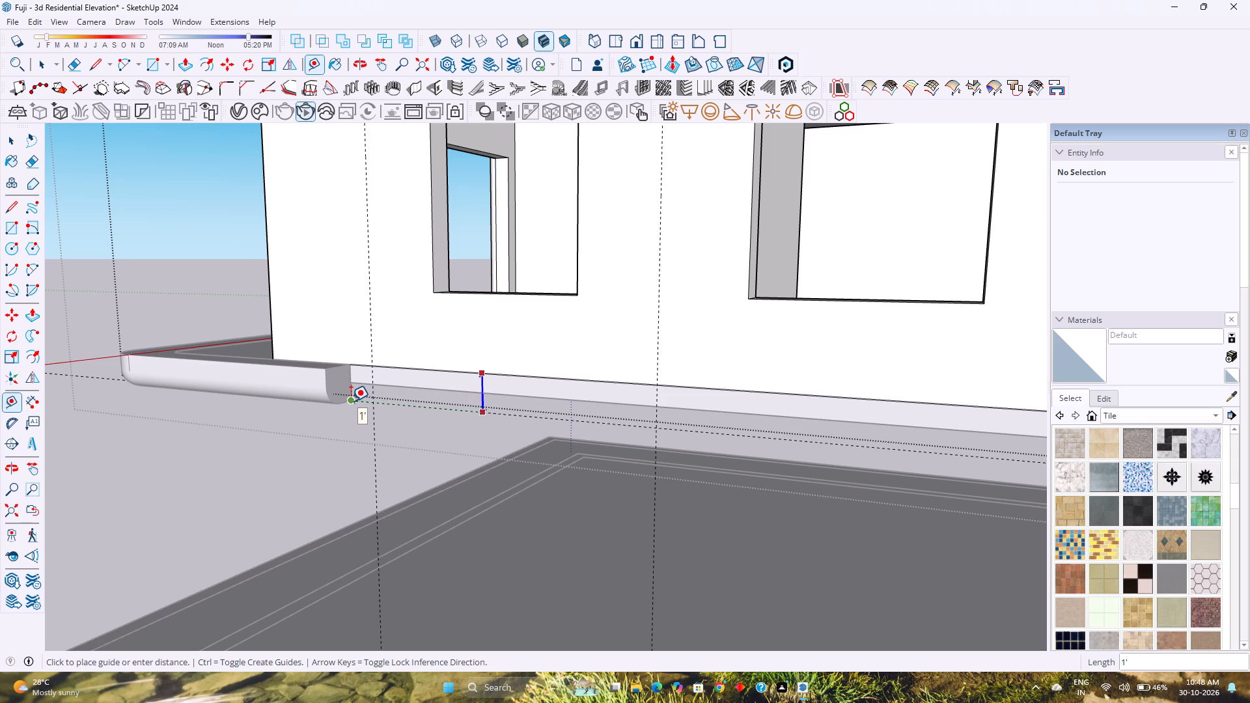
left_click(351, 401)
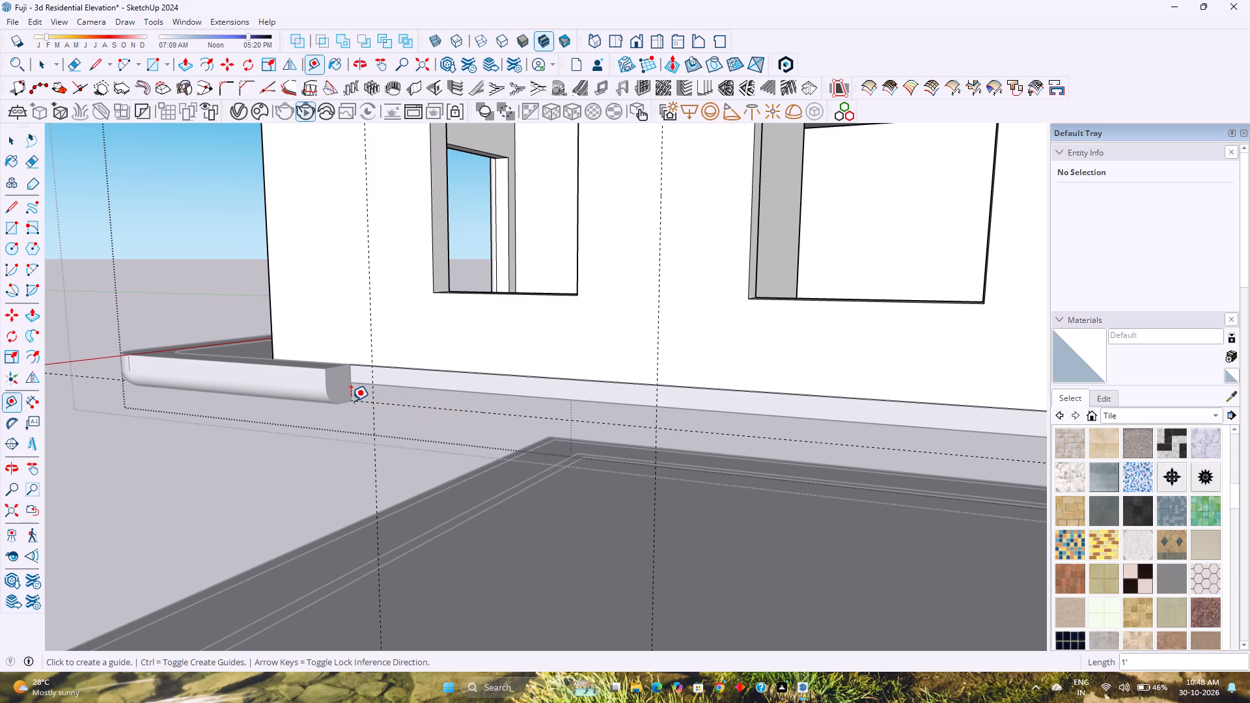
Leave the walls group and draw a 10'6" by 8' rectangle between the guides around the front side window.
middle_click_drag(344, 403, 693, 499)
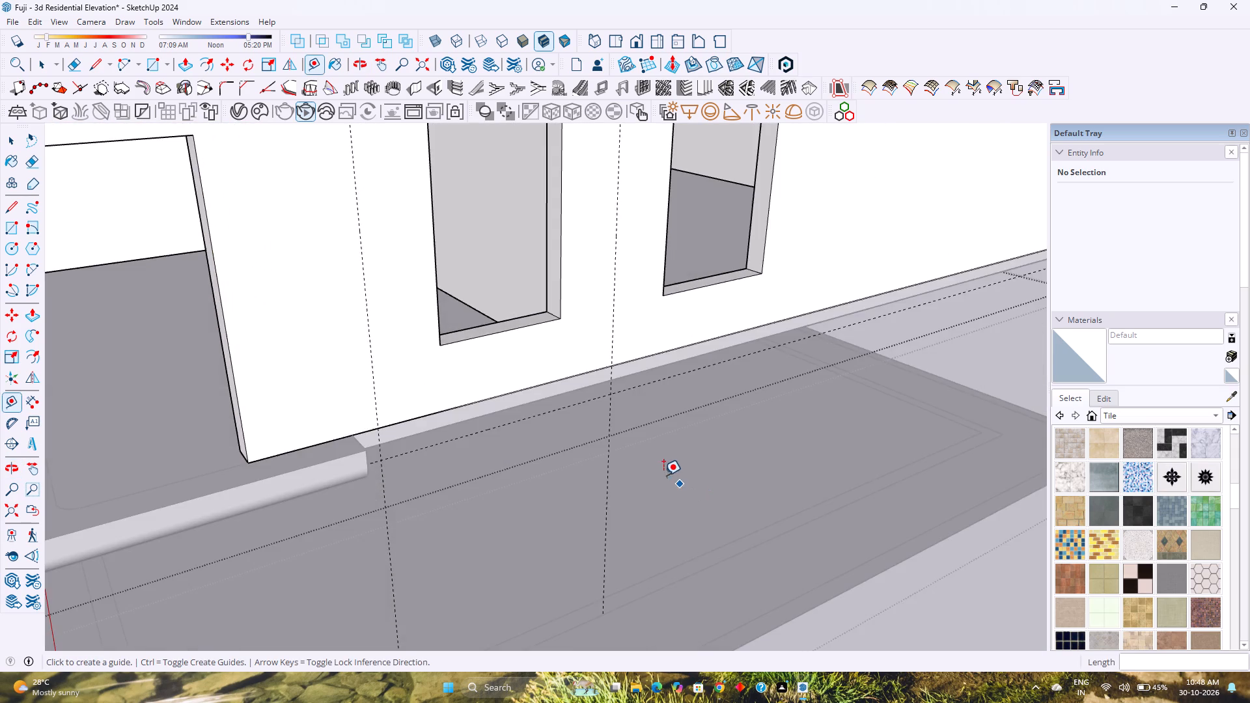
scroll(661, 473, "down", 4)
middle_click_drag(659, 472, 579, 442)
middle_click(579, 442)
key("space")
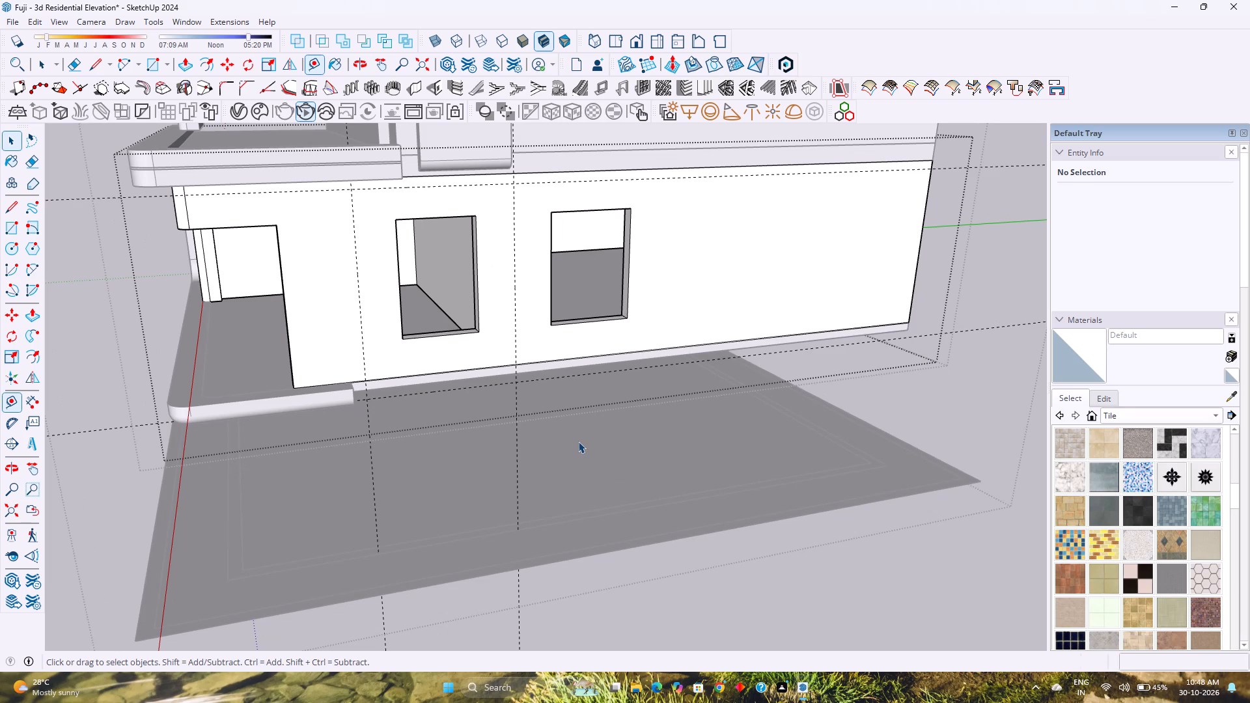
key("Escape")
left_click(499, 363)
middle_click_drag(499, 363, 501, 363)
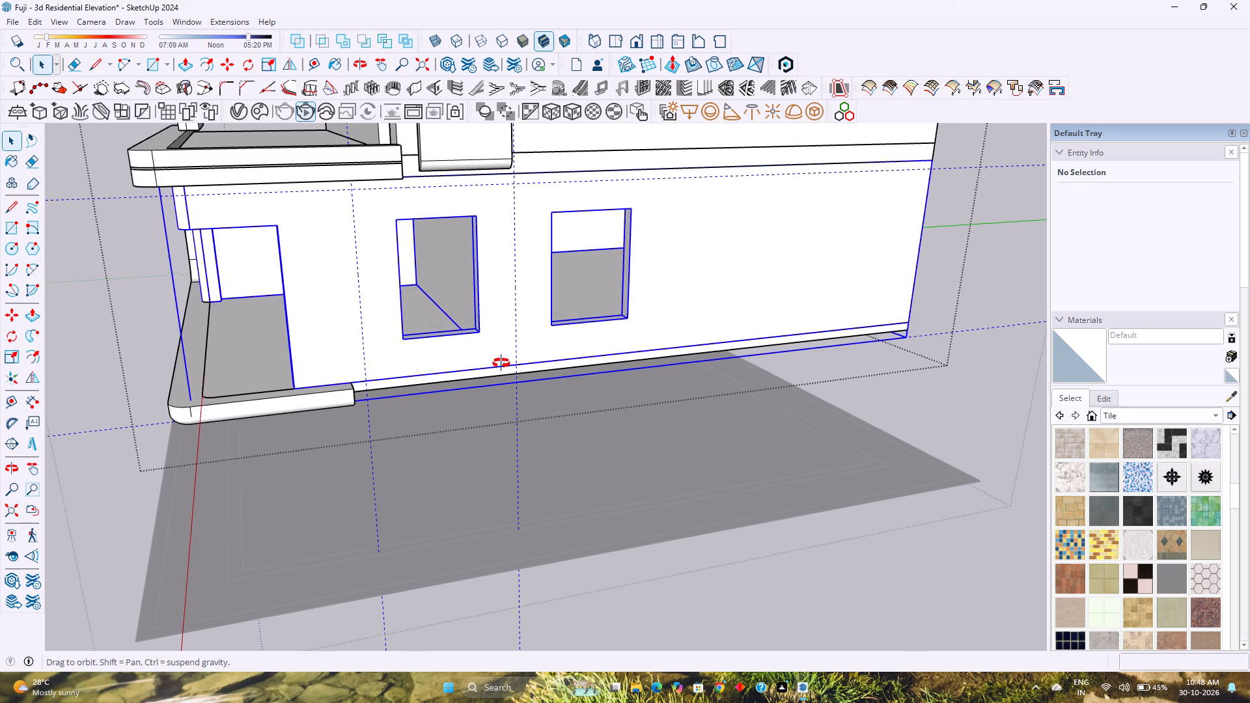
middle_click_drag(501, 363, 619, 360)
middle_click(619, 360)
middle_click_drag(583, 365, 507, 460, "shift")
middle_click(507, 460)
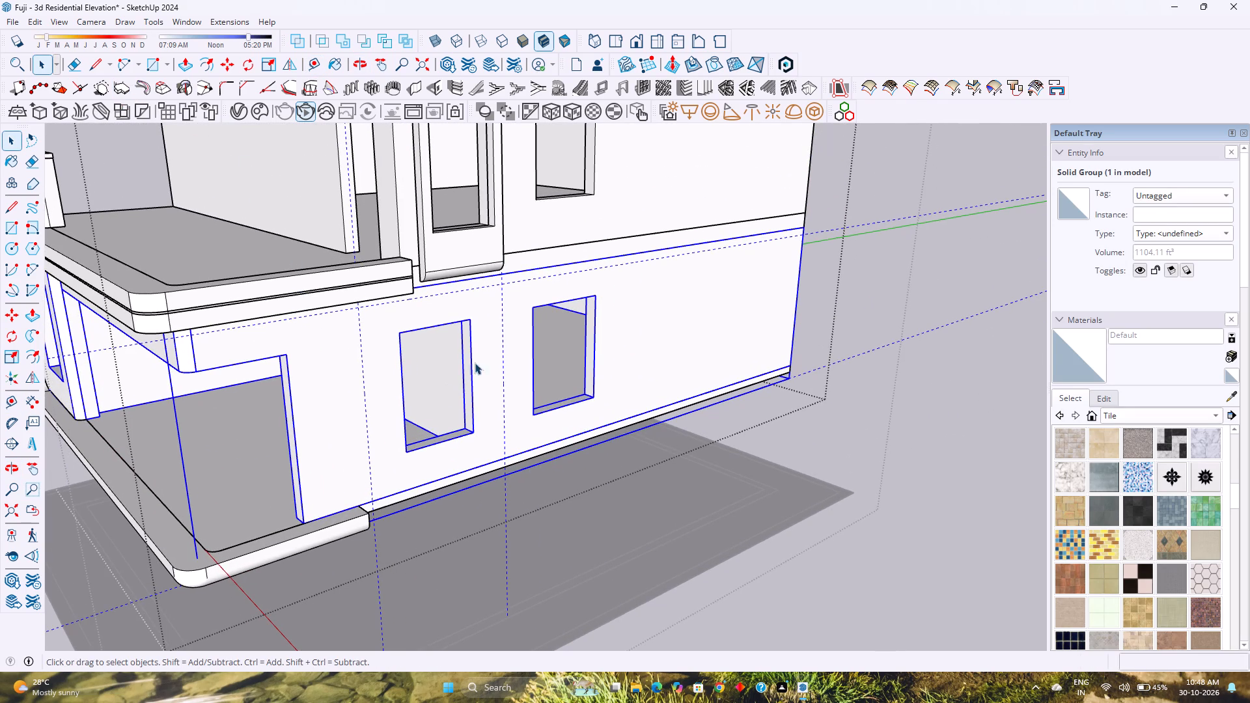
left_click(154, 69)
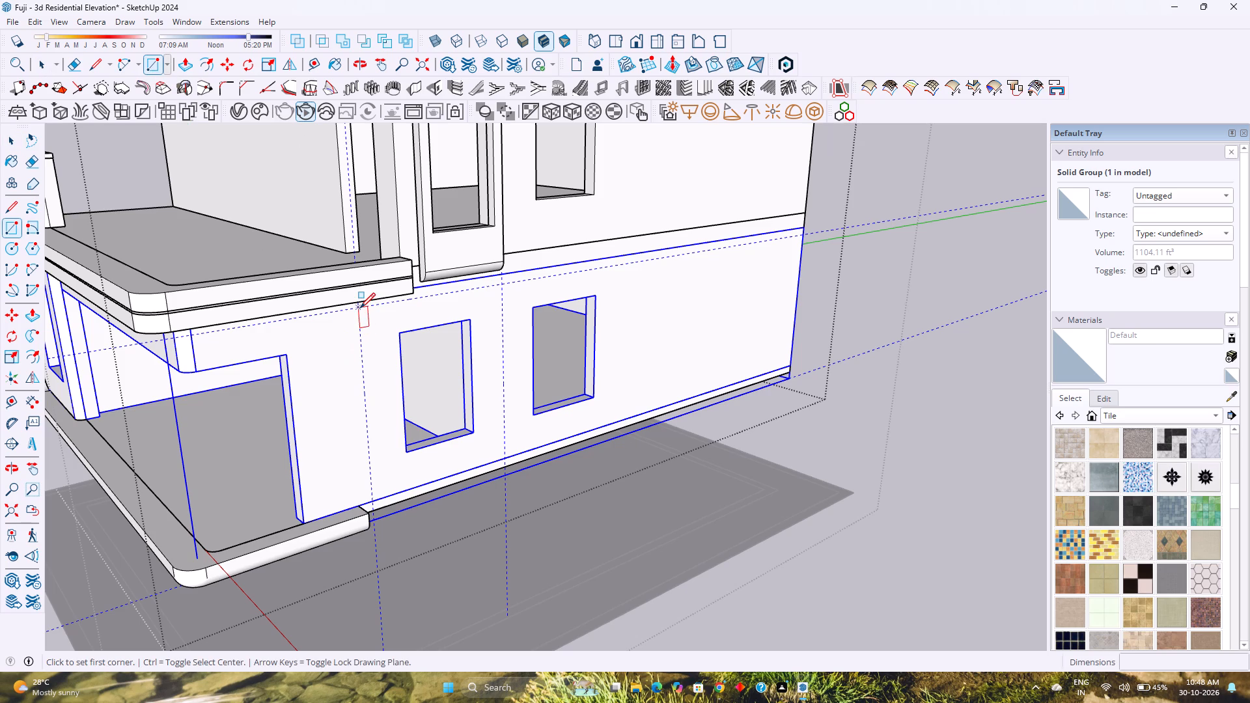
left_click(360, 308)
left_click(504, 476)
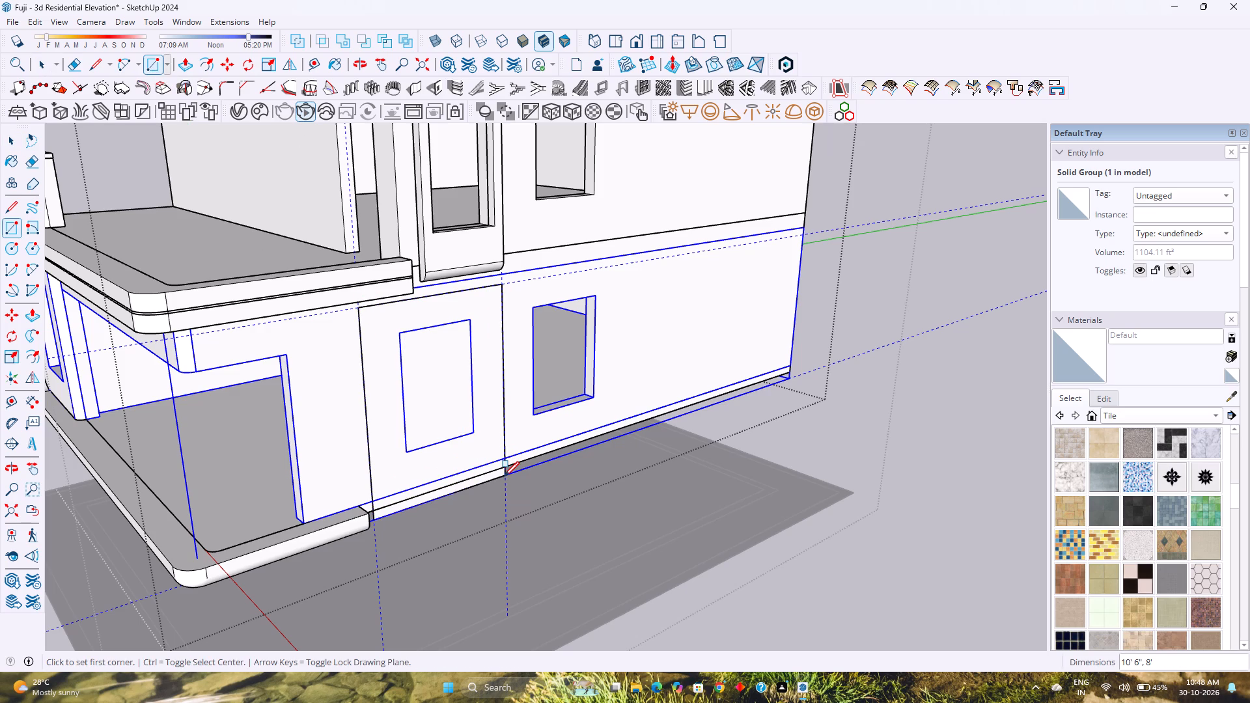
Trace the window opening on the new rectangle and delete the inner face to cut the opening out of it.
left_click(406, 332)
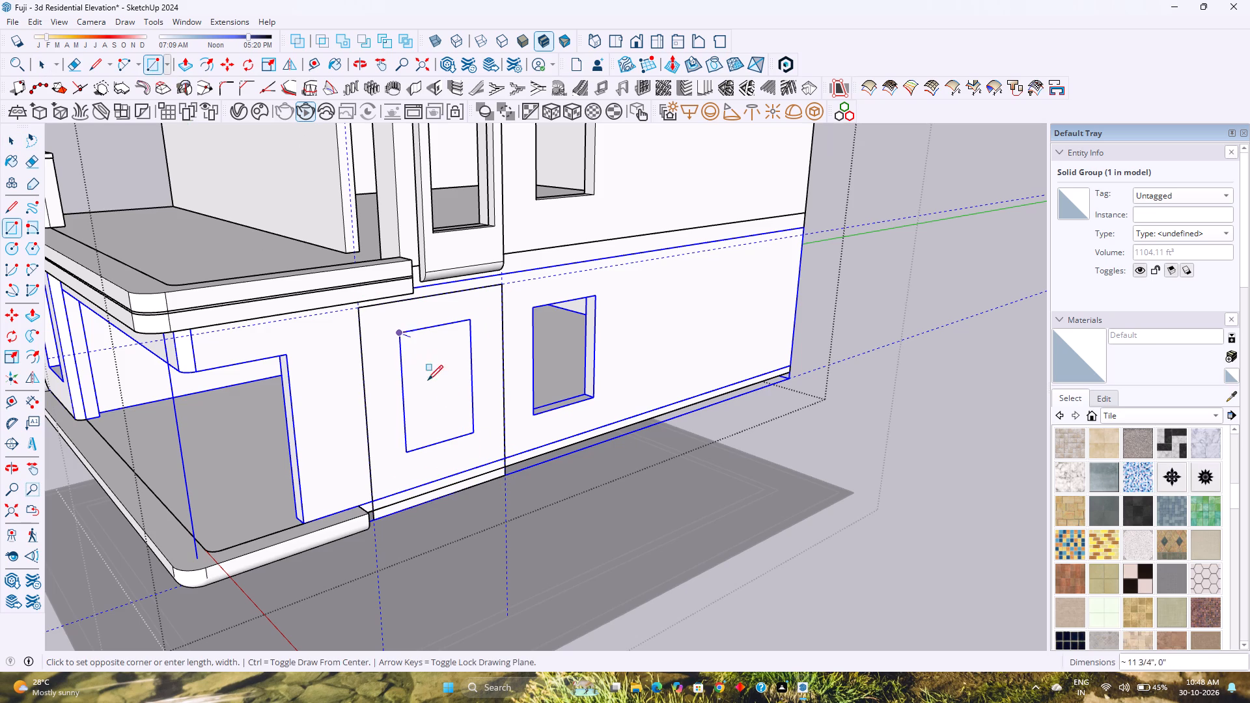
left_click(472, 433)
key("space")
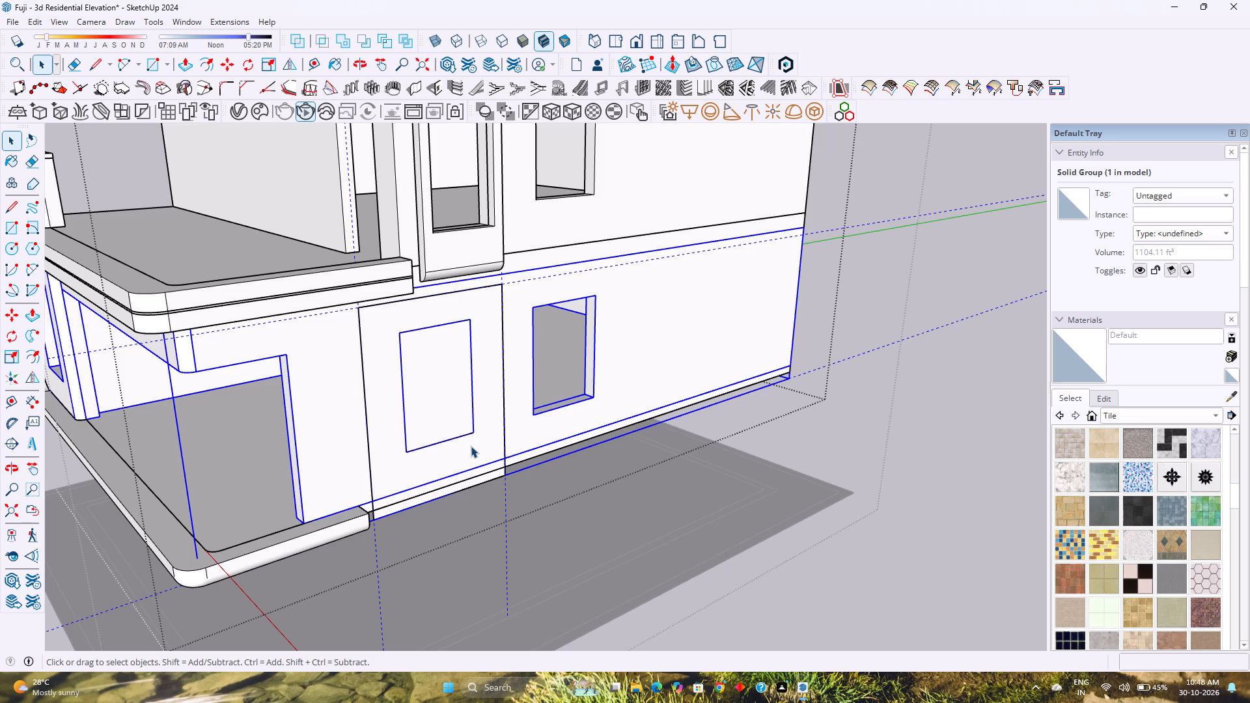
double_click(471, 446)
scroll(477, 463, "up", 6)
middle_click_drag(477, 463, 421, 483)
middle_click(421, 483)
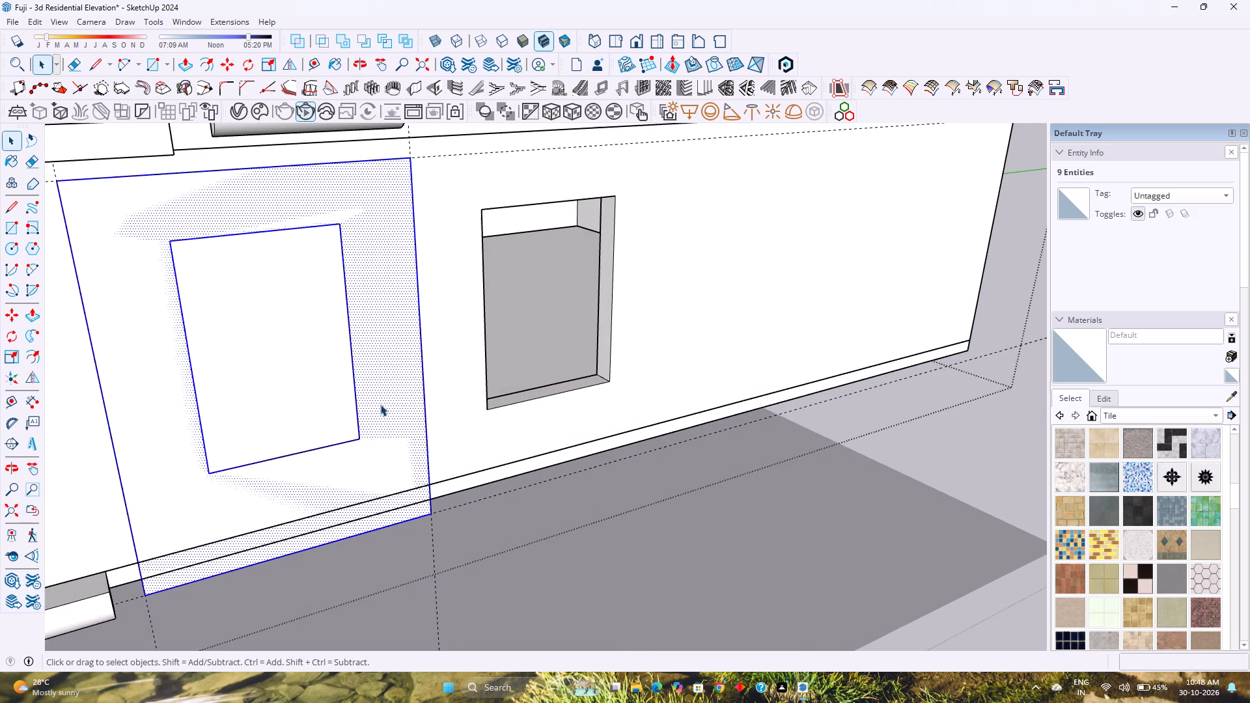
left_click(331, 397)
key("Delete")
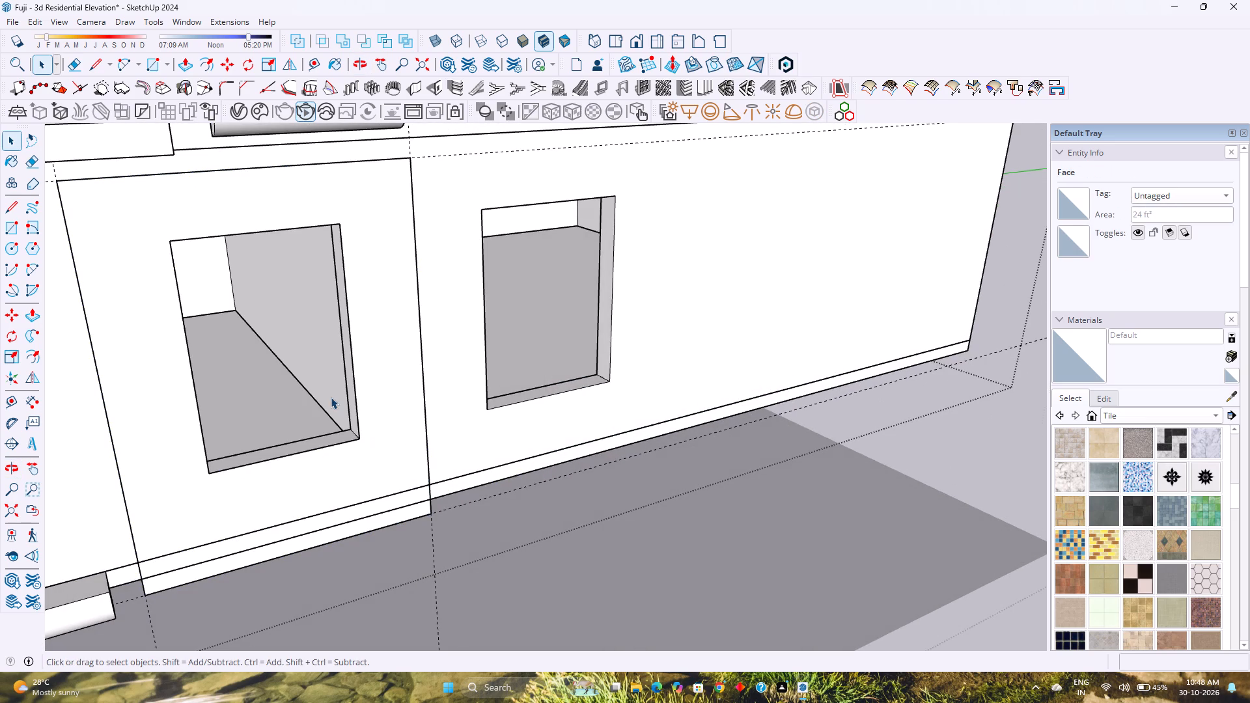
Make a group from the surround face and its edges.
double_click(379, 450)
right_click(379, 450)
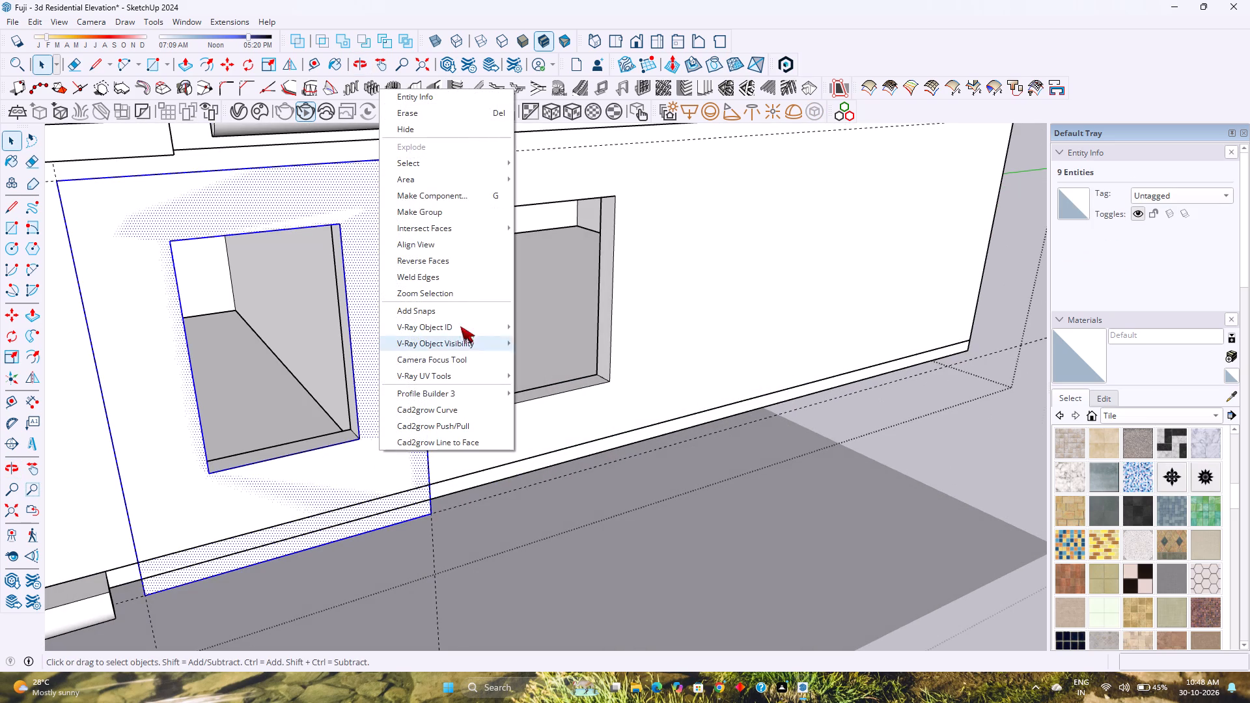
left_click(454, 221)
left_click(458, 216)
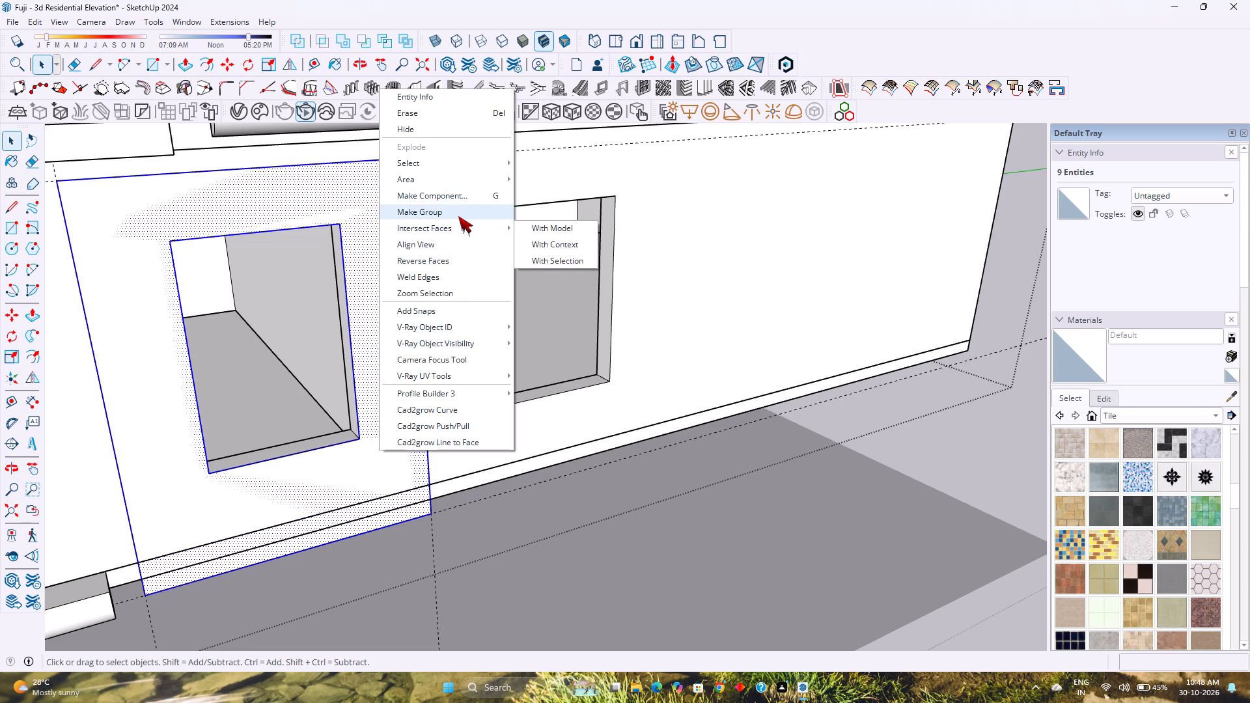
Inside the surround group, extrude the face 6" outward from the side wall.
double_click(389, 271)
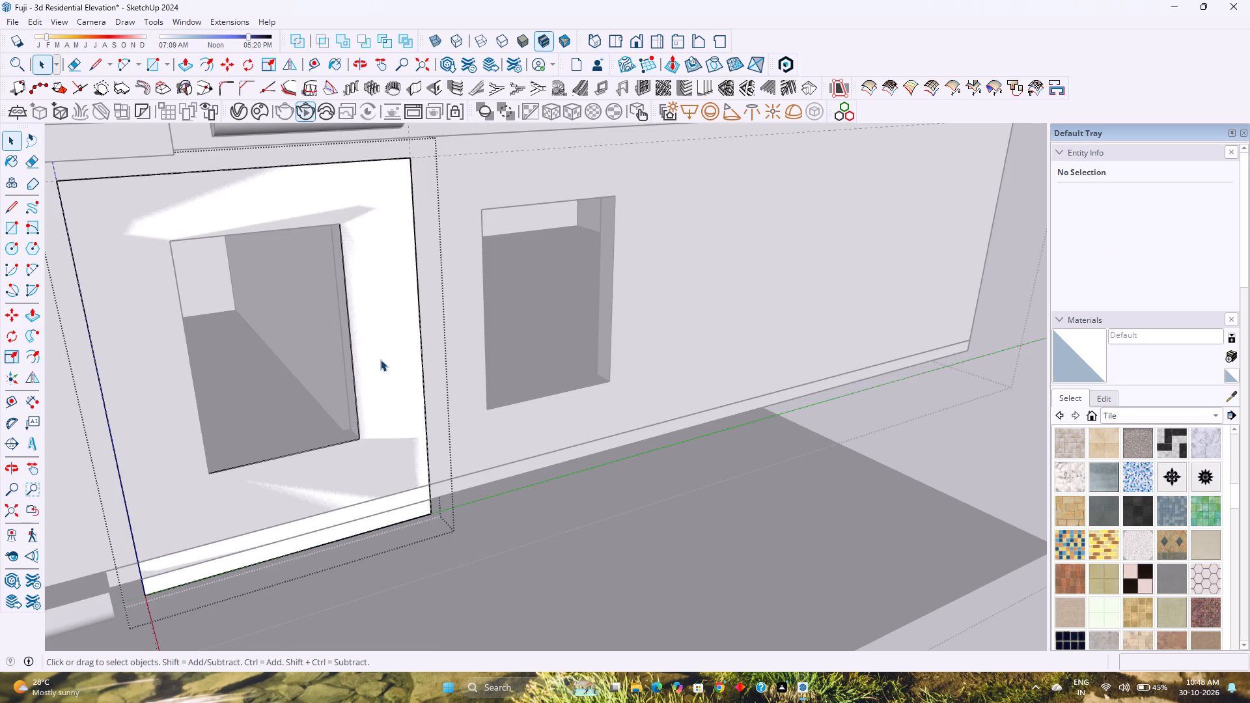
key("p")
left_click(378, 359)
key("6")
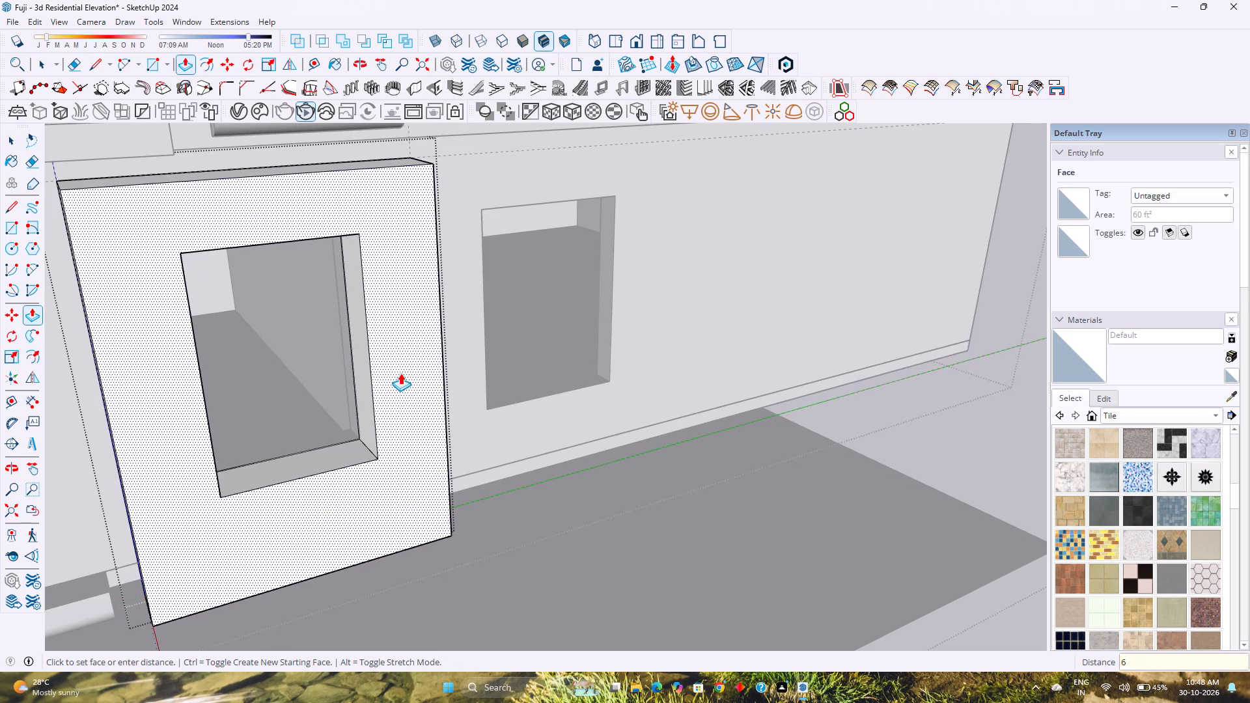
key("Return")
Examine the extruded surround's lower corners and how it meets the side wall and the base band.
scroll(400, 380, "down", 2)
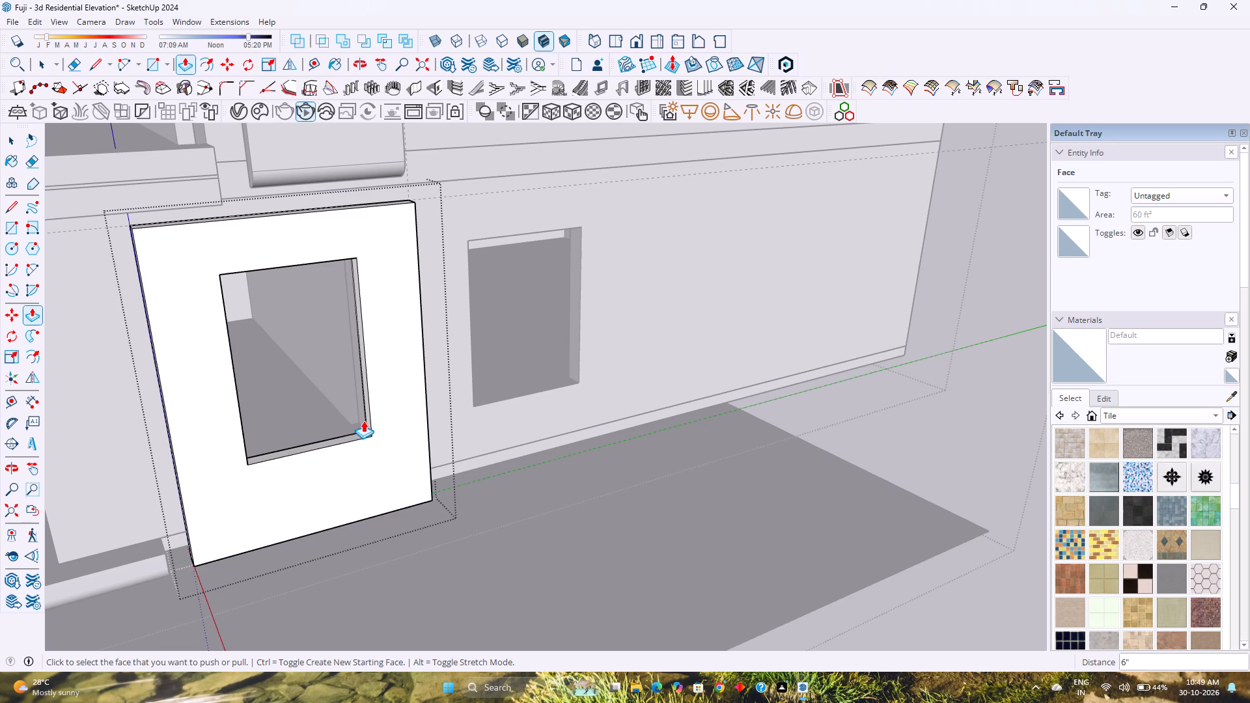
scroll(295, 491, "down", 1)
middle_click_drag(338, 491, 165, 499)
middle_click(165, 499)
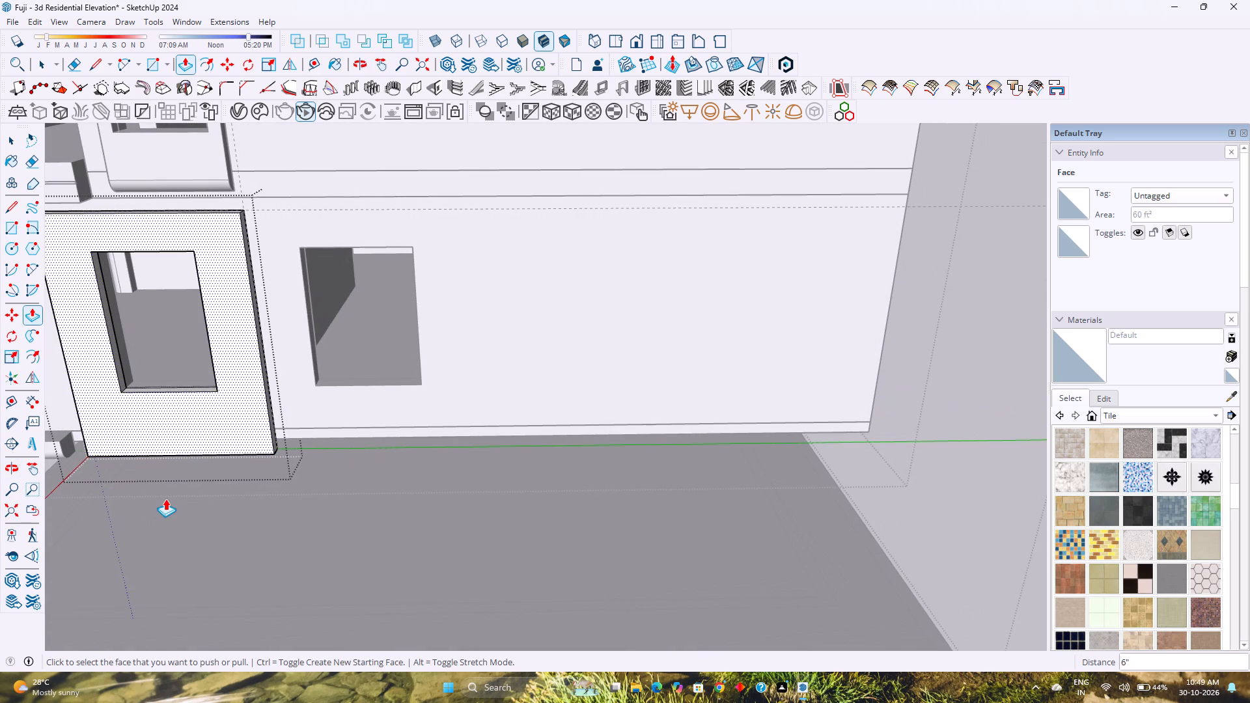
middle_click_drag(193, 486, 168, 492)
middle_click(168, 492)
scroll(223, 456, "up", 2)
middle_click_drag(223, 456, 53, 491)
middle_click(51, 492)
middle_click(51, 492)
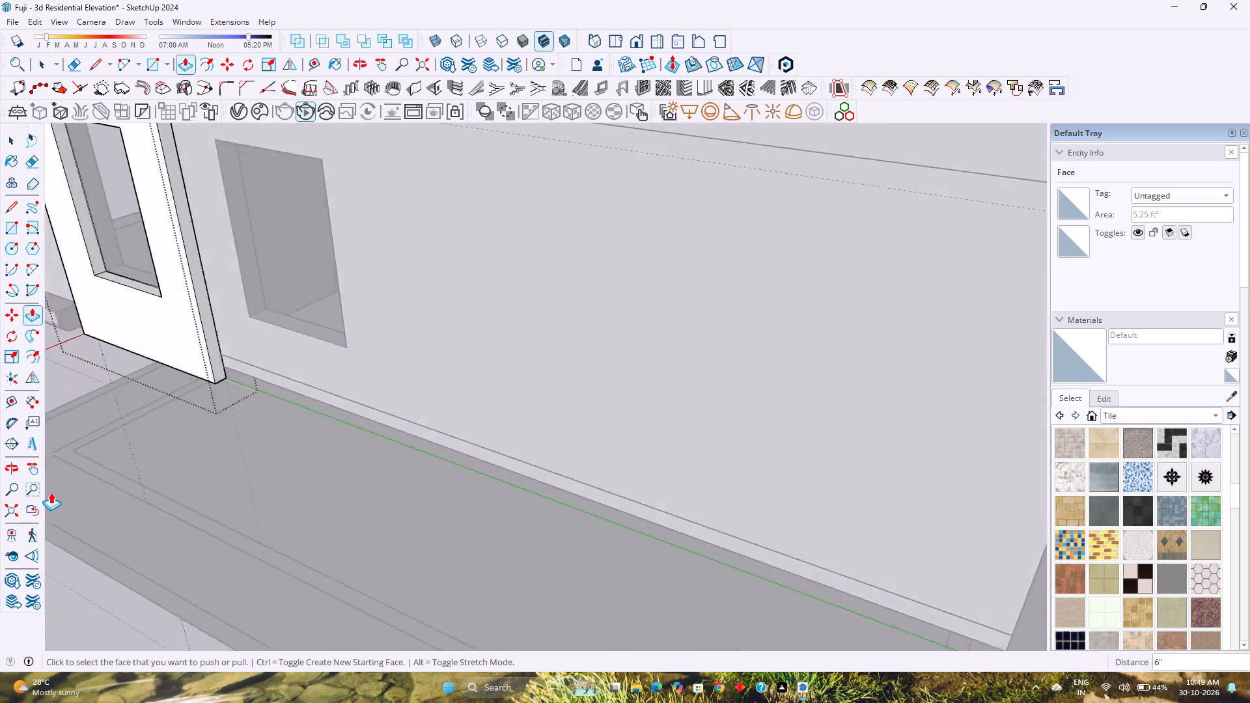
middle_click_drag(639, 389, 348, 542, "shift")
scroll(479, 439, "up", 6)
middle_click_drag(484, 436, 414, 450)
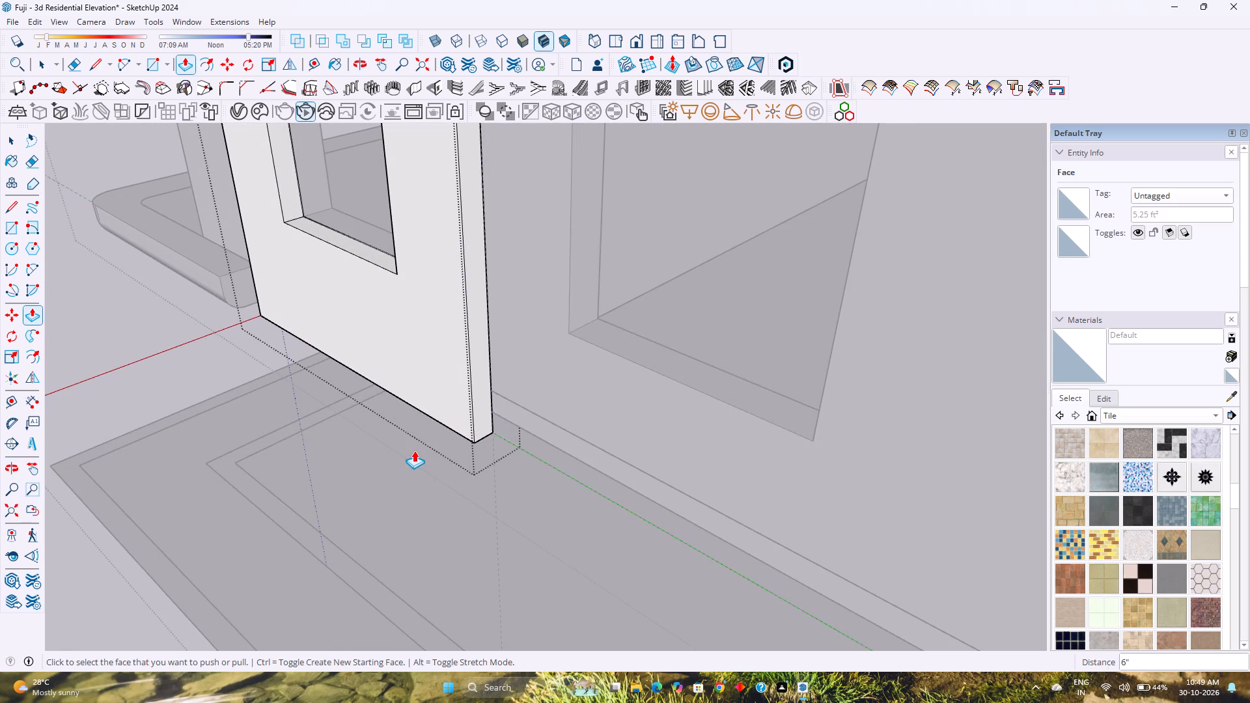
middle_click_drag(414, 450, 653, 456)
middle_click(653, 456, "shift")
middle_click_drag(648, 456, 451, 558, "shift")
middle_click(451, 558, "shift")
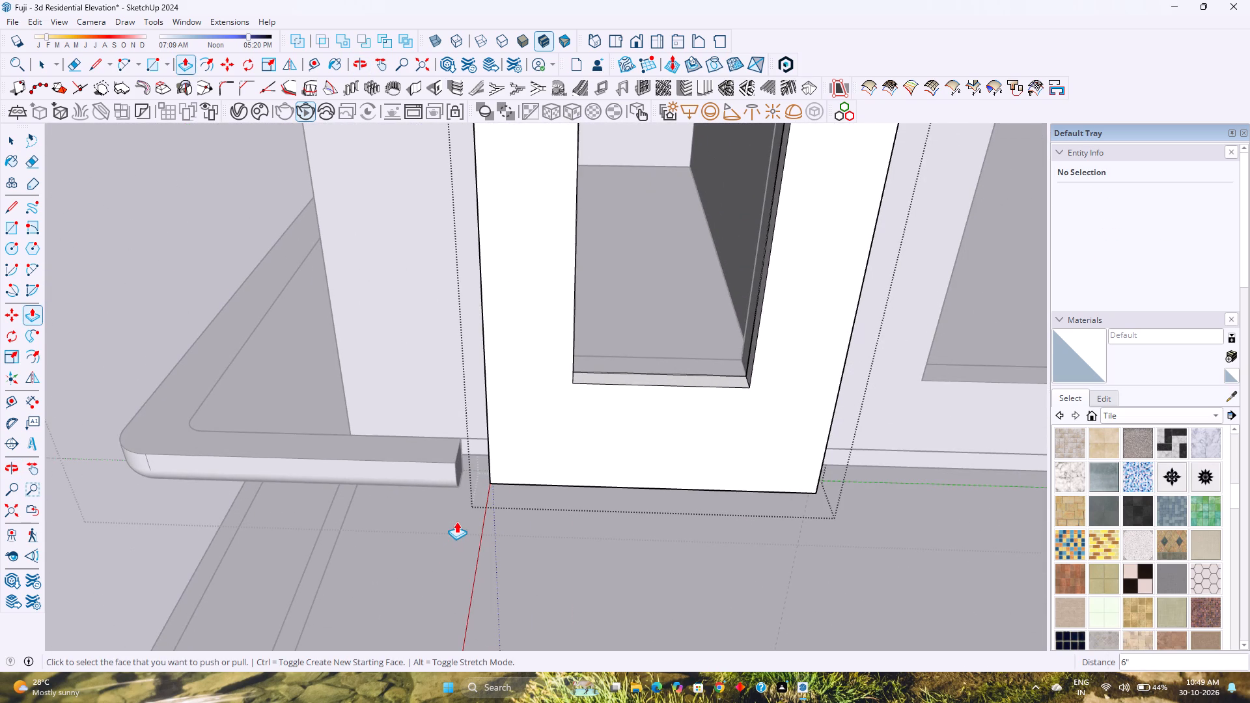
middle_click_drag(459, 508, 551, 519)
middle_click(551, 519)
middle_click_drag(556, 515, 548, 516, "shift")
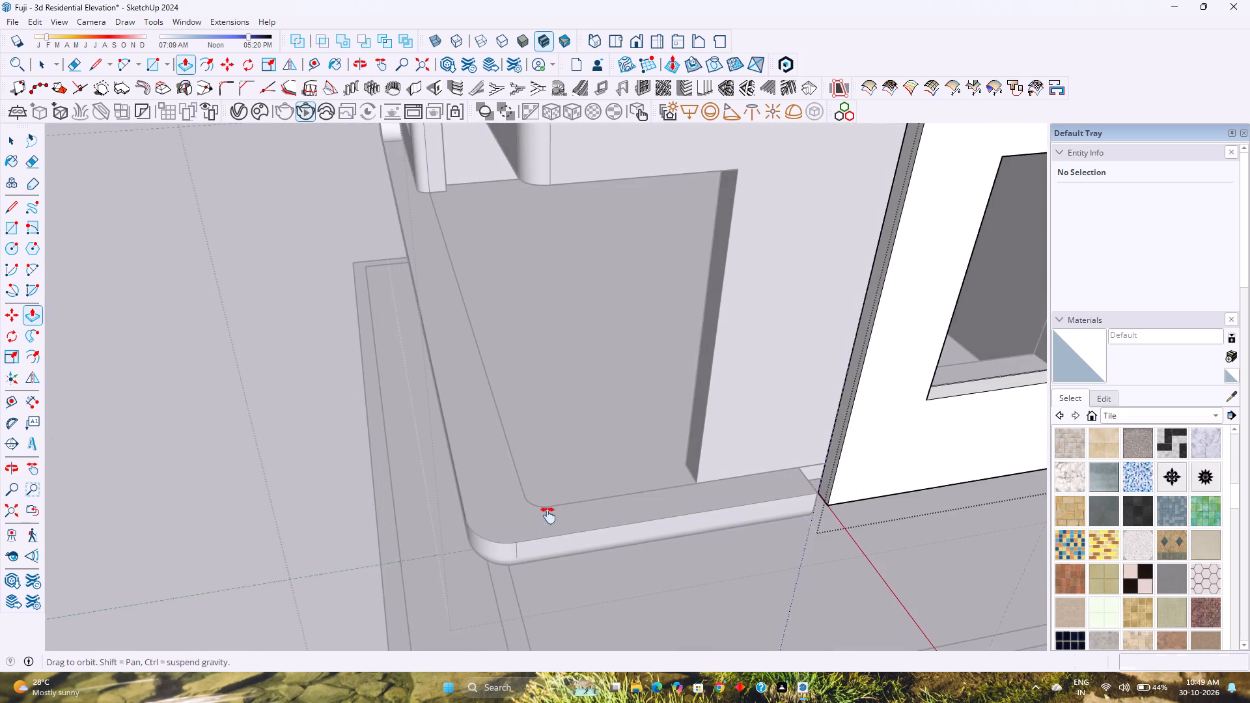
middle_click_drag(548, 516, 379, 556, "shift")
Lower the bottom face of the surround's window opening by 1'.
left_click(812, 422)
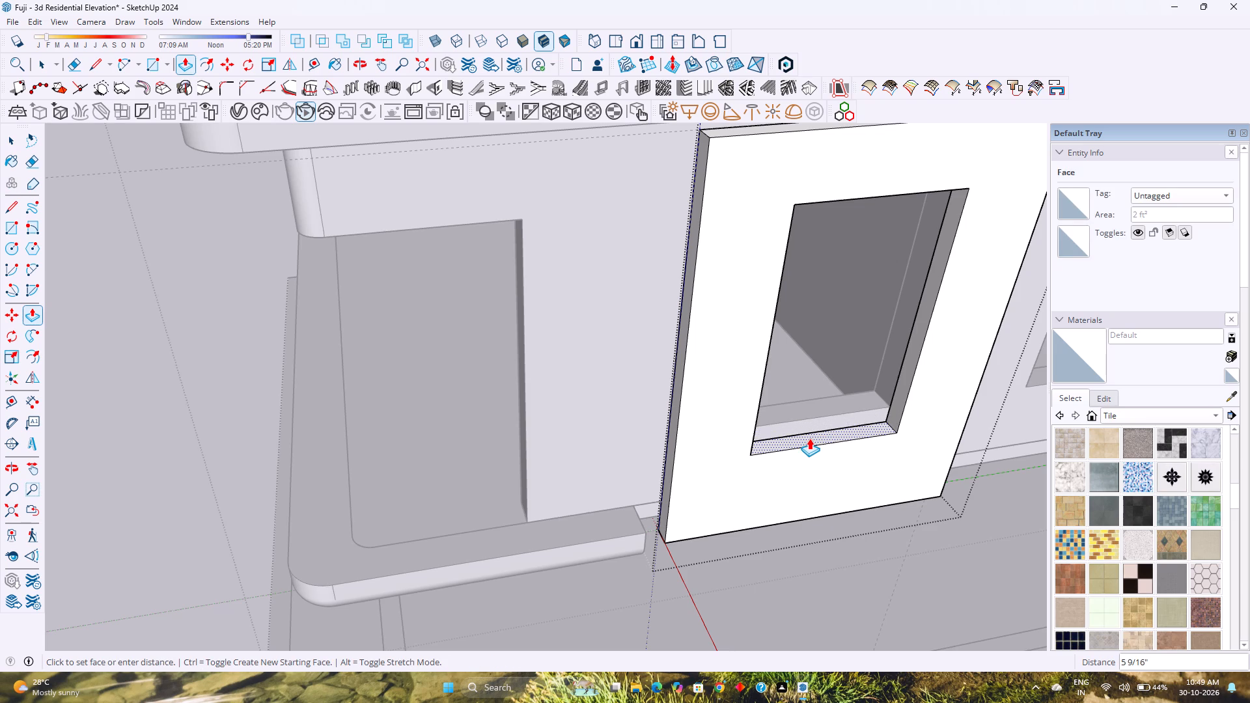
key("1")
key("apostrophe")
key("Return")
Copy the short bottom edge of the surround's rear end face 2' up, level with the lowered bottom of its opening.
middle_click_drag(803, 465, 792, 465)
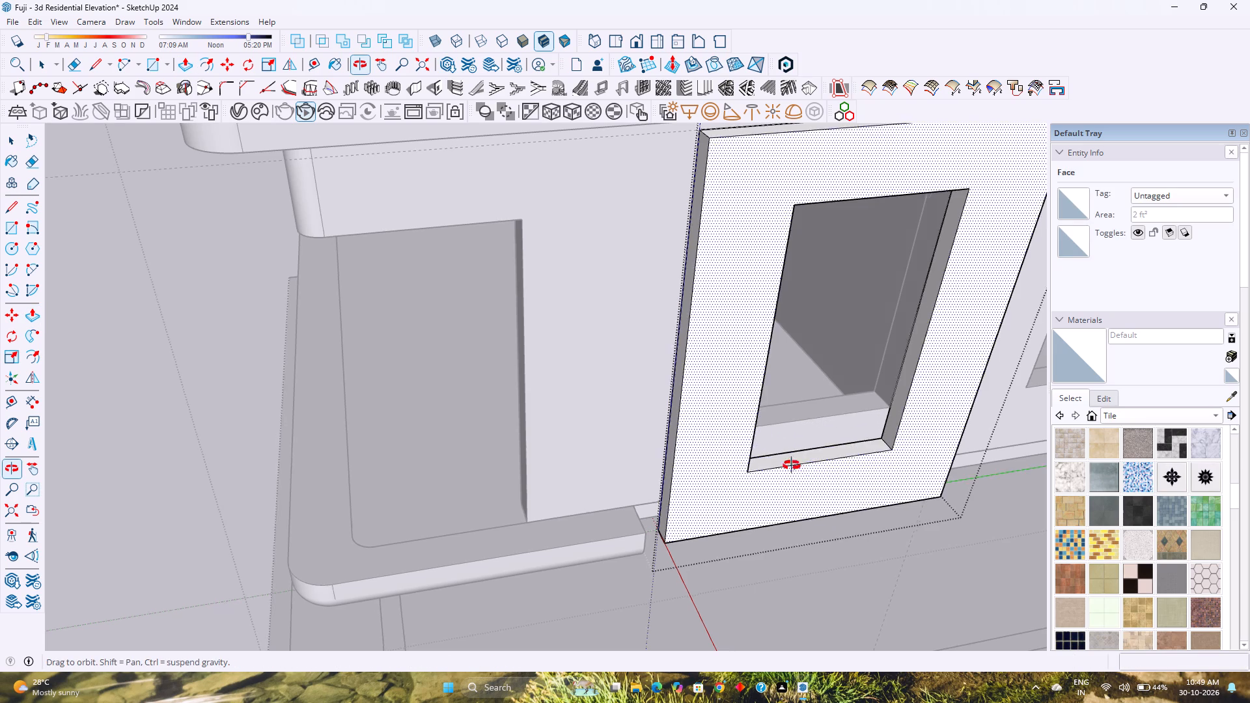
middle_click_drag(792, 465, 622, 435)
scroll(620, 435, "down", 5)
middle_click_drag(773, 613, 586, 541)
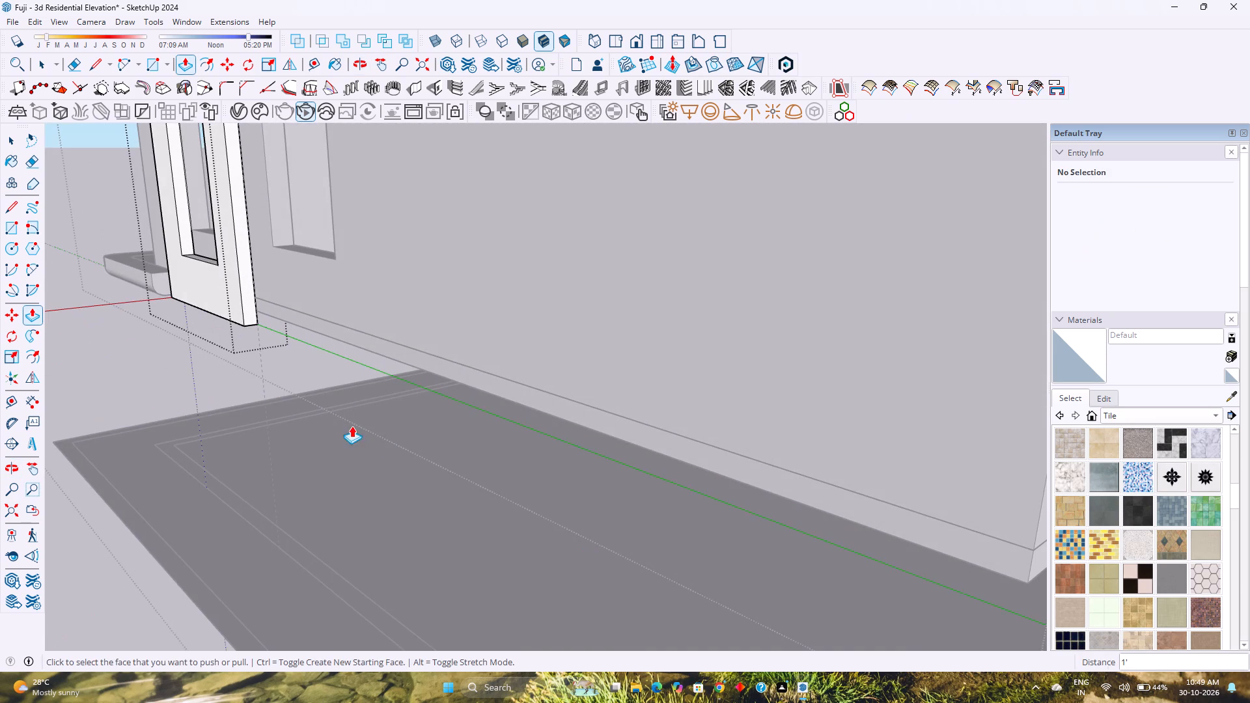
middle_click_drag(245, 336, 294, 497, "shift")
key("space")
scroll(294, 482, "up", 7)
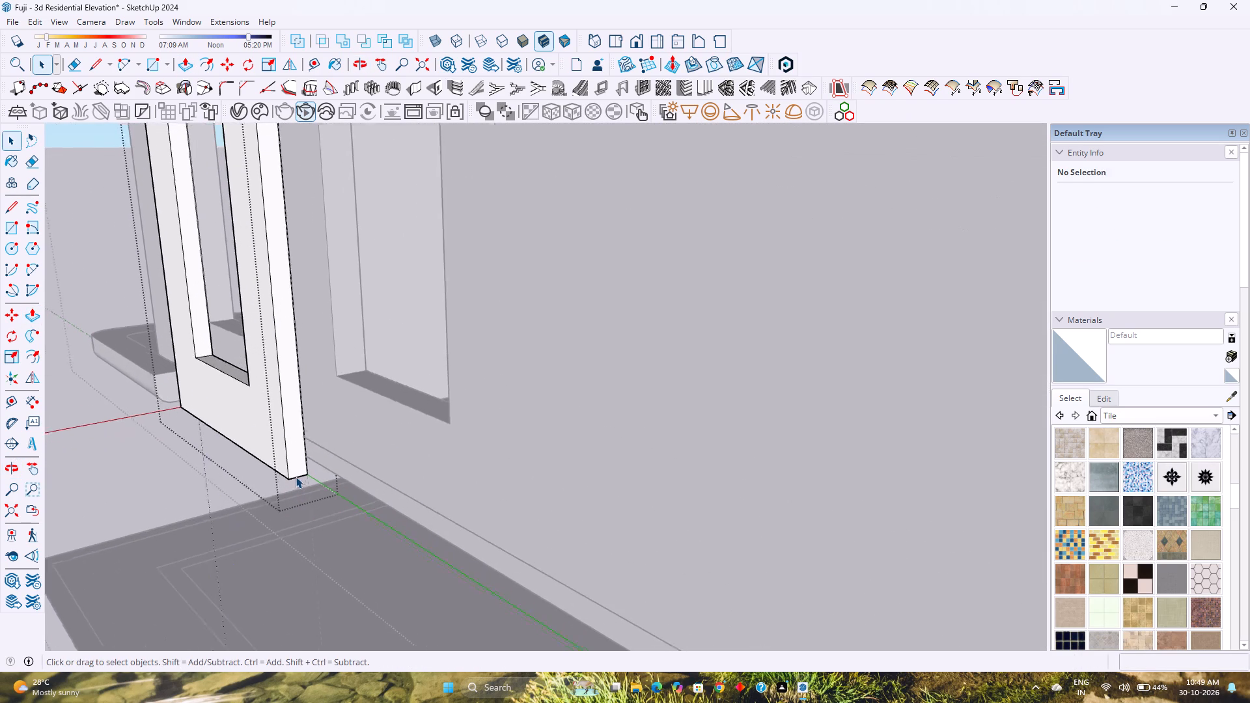
scroll(296, 476, "up", 2)
left_click(296, 476)
key("m")
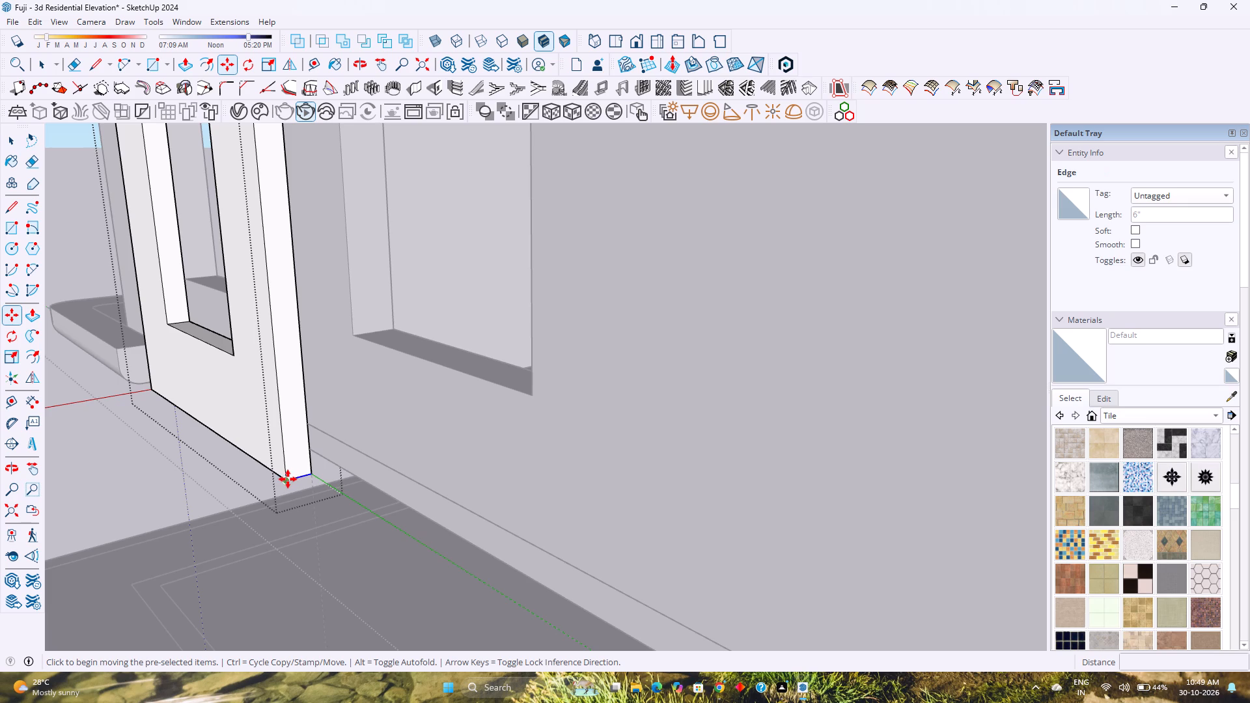
left_click(288, 479)
key("Up")
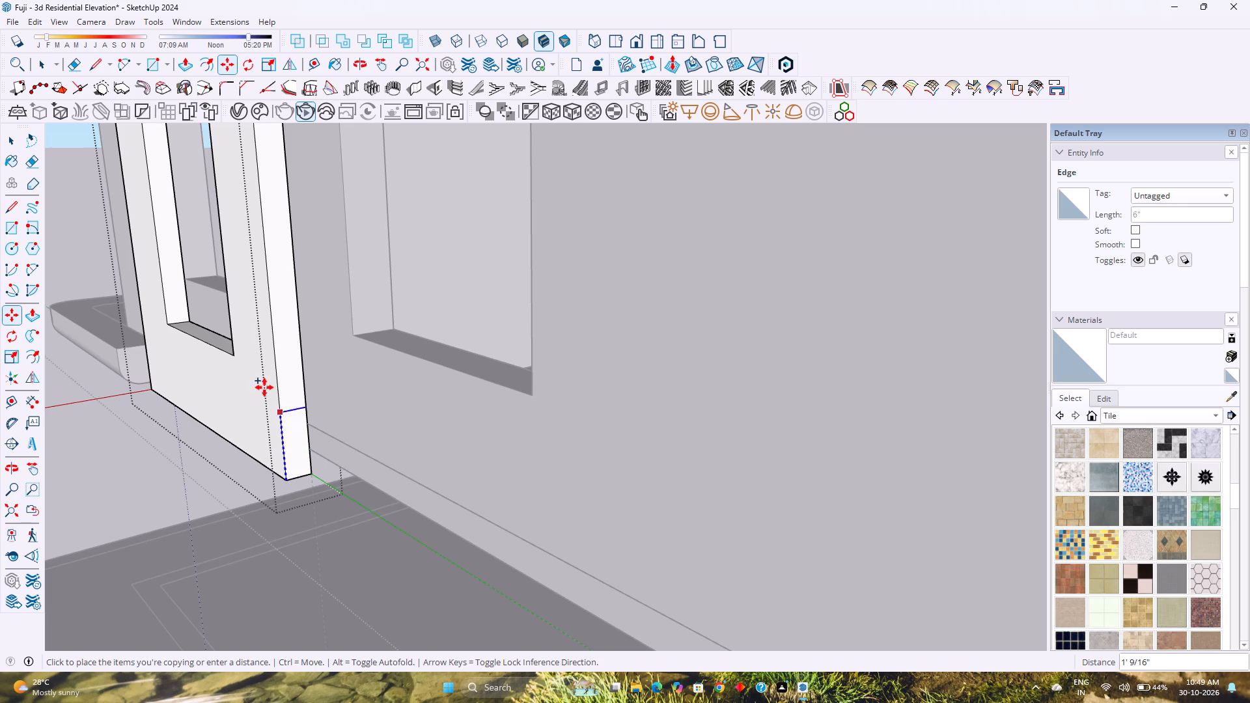
left_click(232, 356)
Extrude the lower 2' part of the surround's rear end face 6'6" rearward, to the far edge of the second window.
key("p")
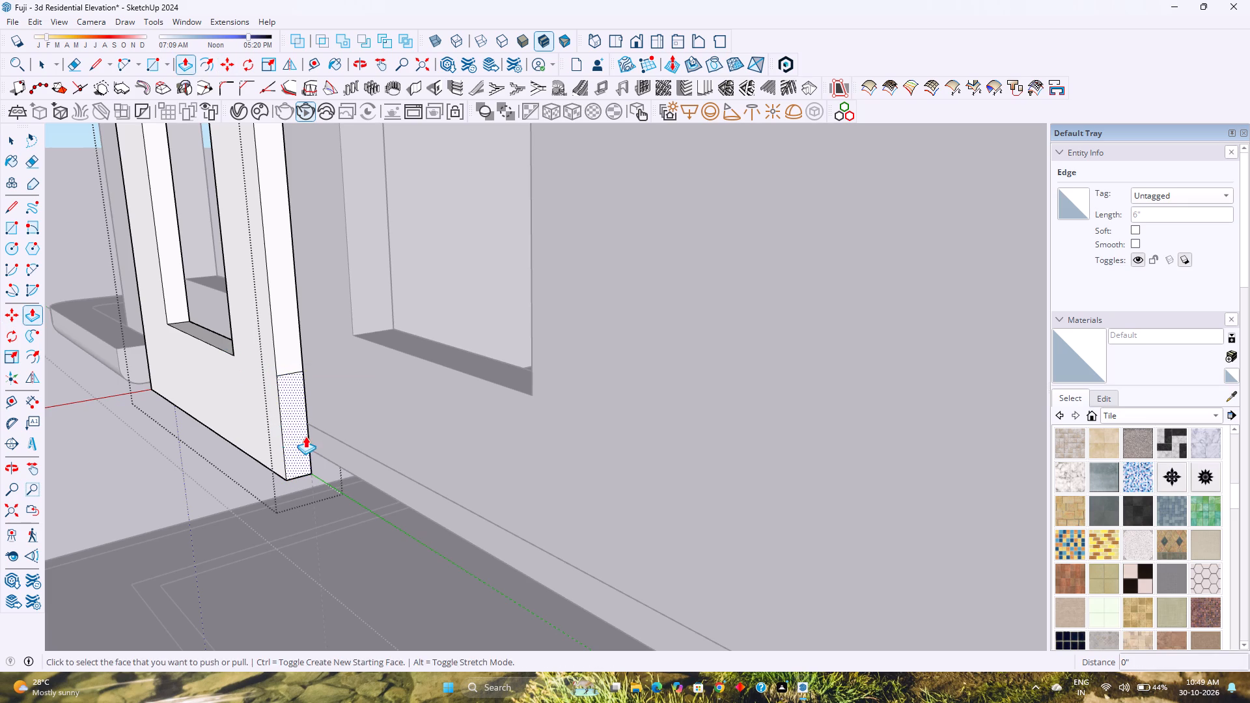
left_click(292, 434)
scroll(369, 481, "down", 7)
middle_click_drag(367, 479, 444, 460)
scroll(446, 460, "down", 4)
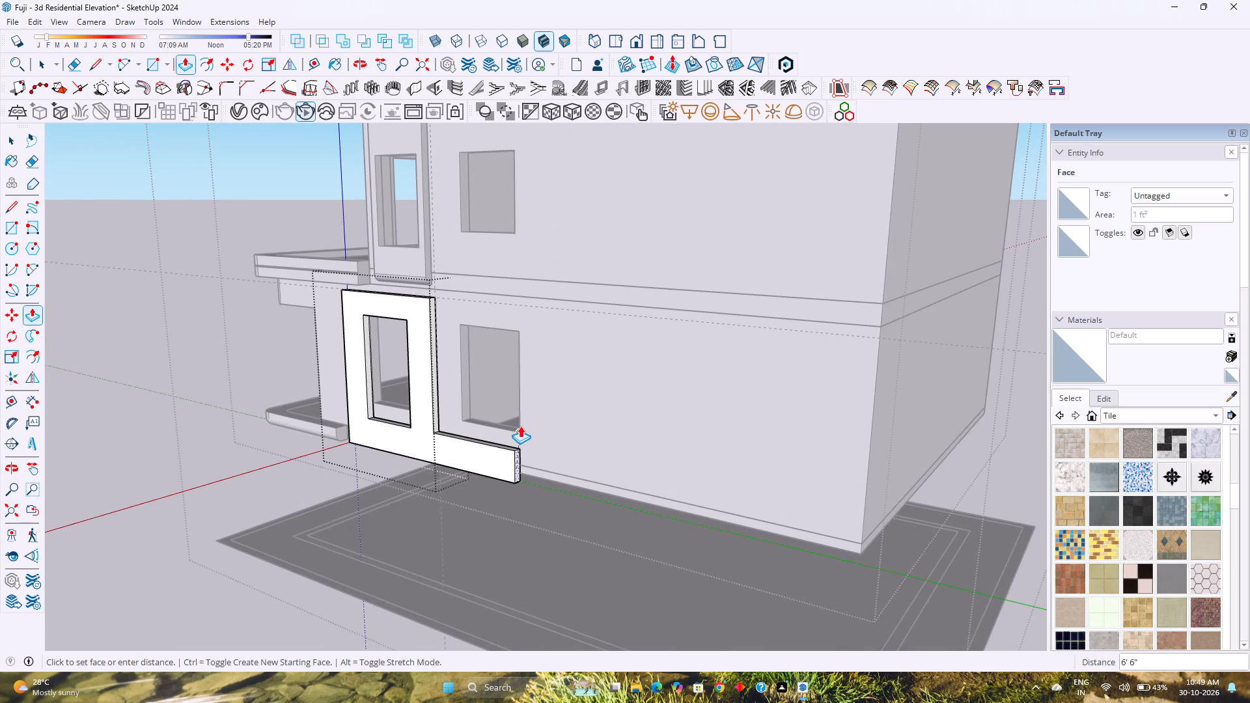
left_click(520, 426)
Extend the end face of the low band a further 2' along the side wall.
scroll(516, 477, "up", 7)
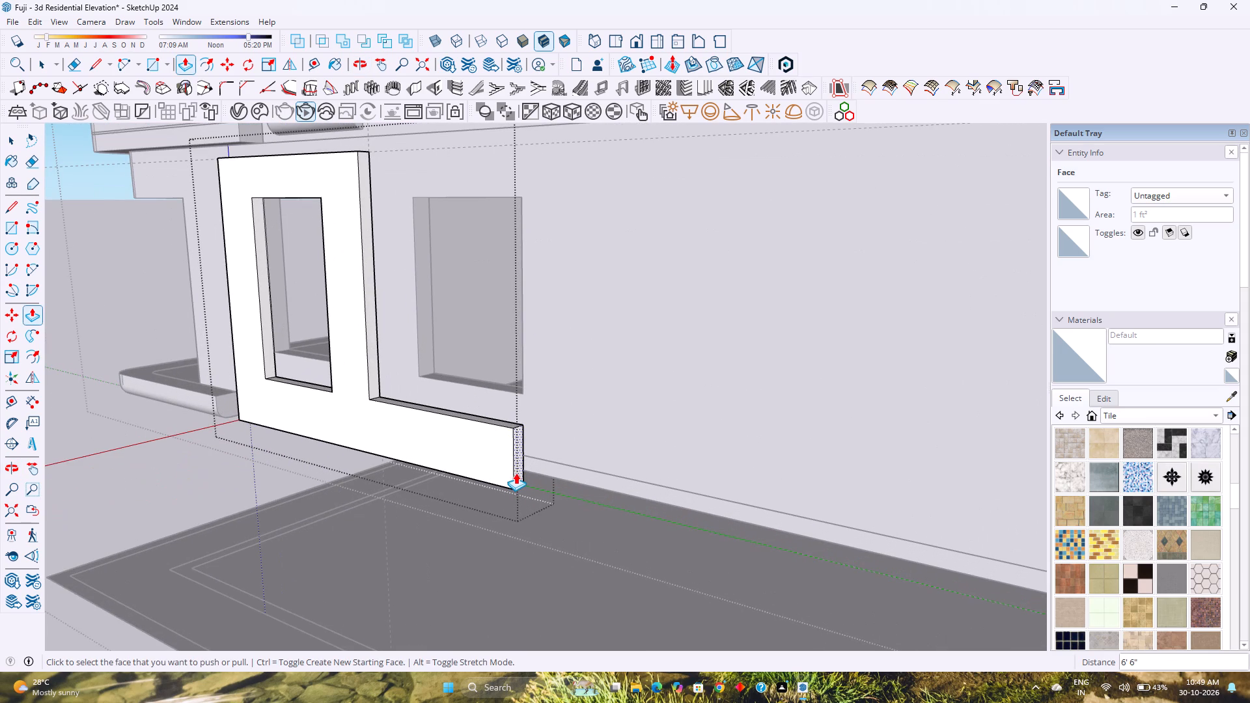
left_click(517, 471)
key("2")
key("apostrophe")
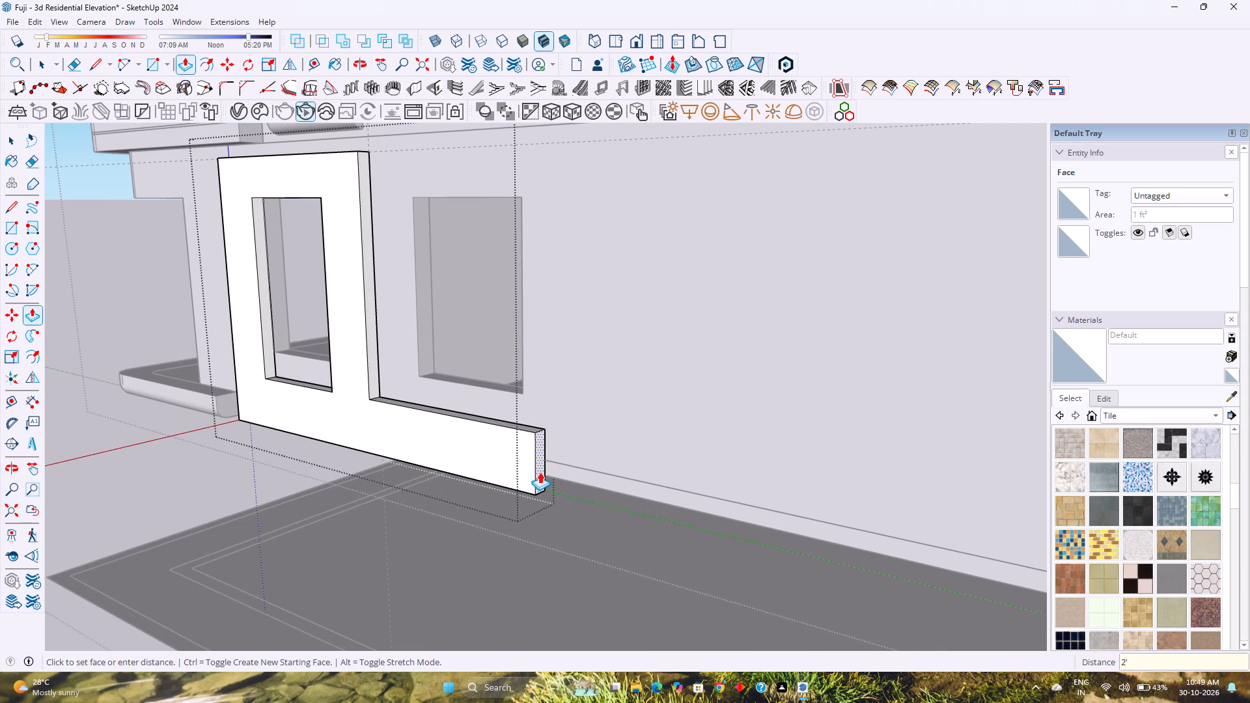
key("Return")
Examine the L-shaped surround from the front, side and corner against the porch slab and upper-floor window surround.
middle_click_drag(540, 472, 682, 467)
scroll(684, 466, "down", 6)
middle_click_drag(500, 473, 598, 485)
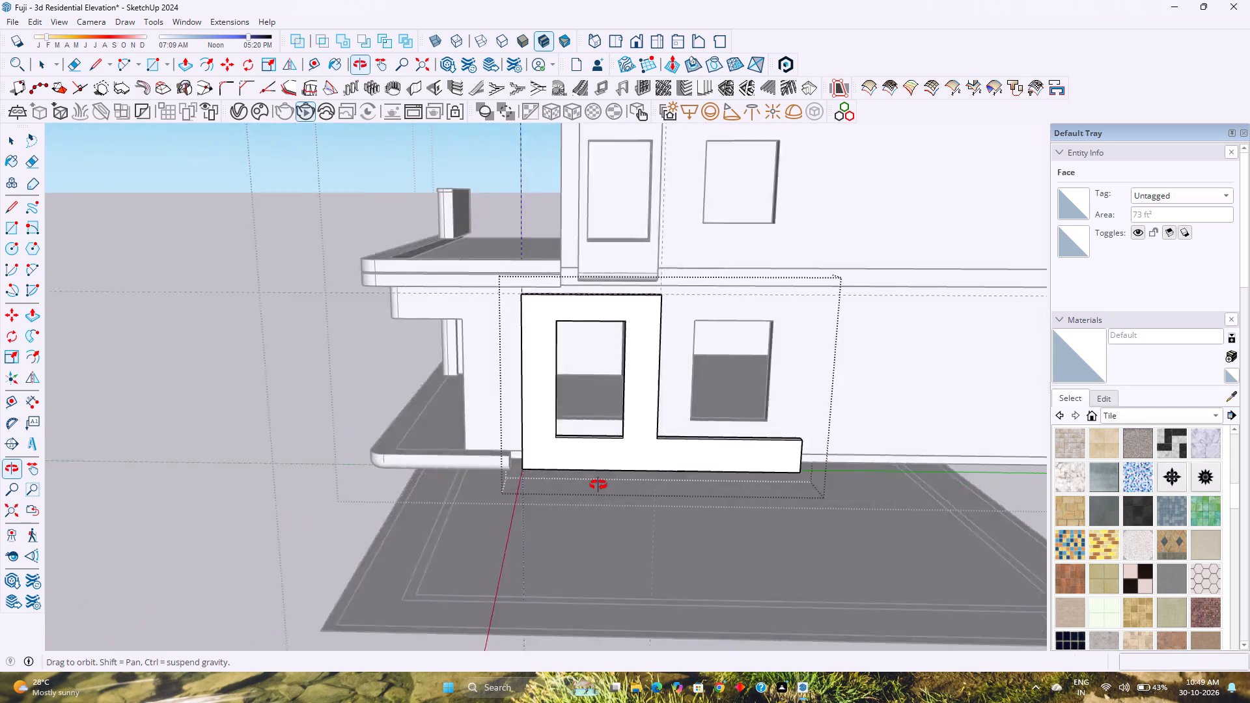
middle_click_drag(598, 485, 650, 484)
middle_click(650, 484)
middle_click_drag(631, 473, 520, 501, "shift")
middle_click_drag(510, 495, 725, 422)
middle_click(725, 422)
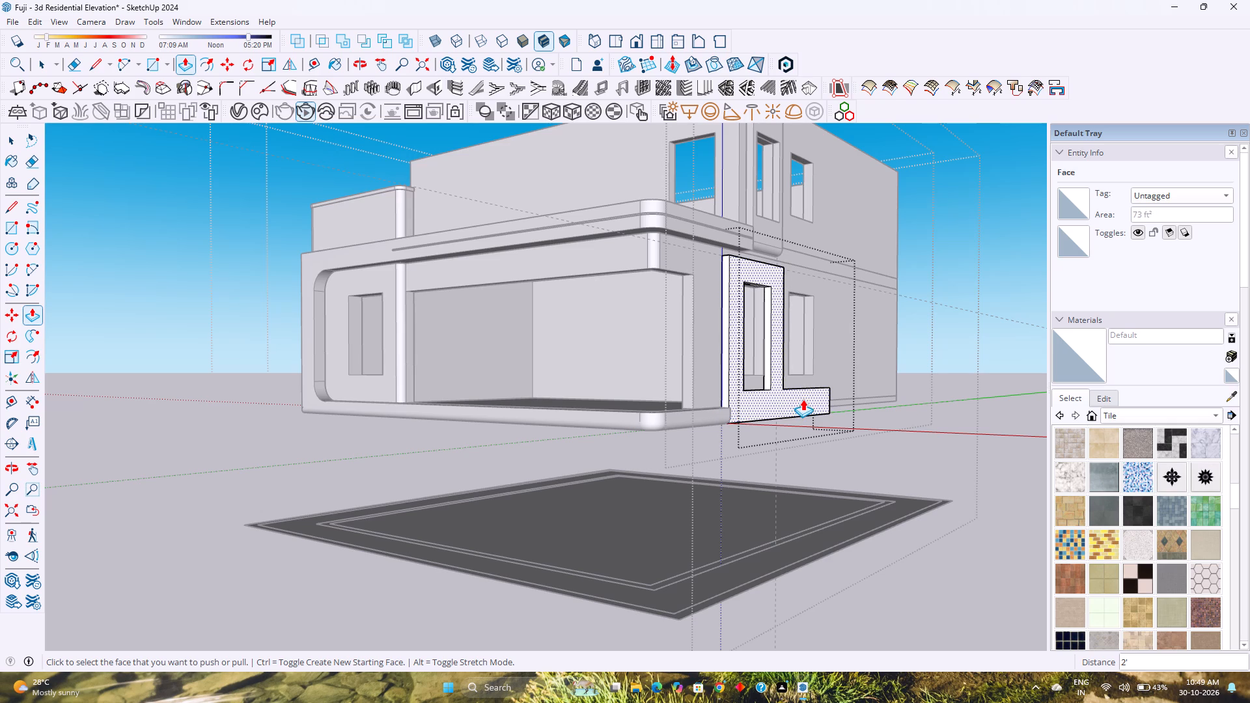
middle_click_drag(805, 402, 724, 539, "shift")
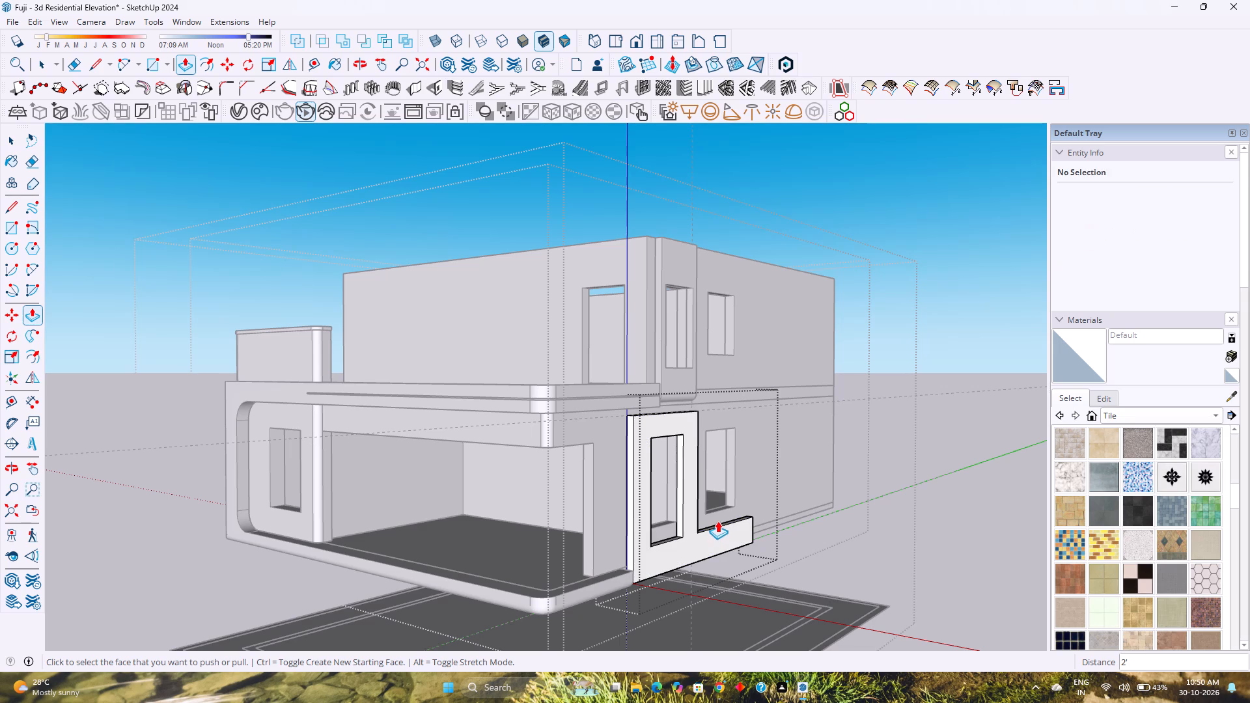
middle_click_drag(738, 507, 540, 553)
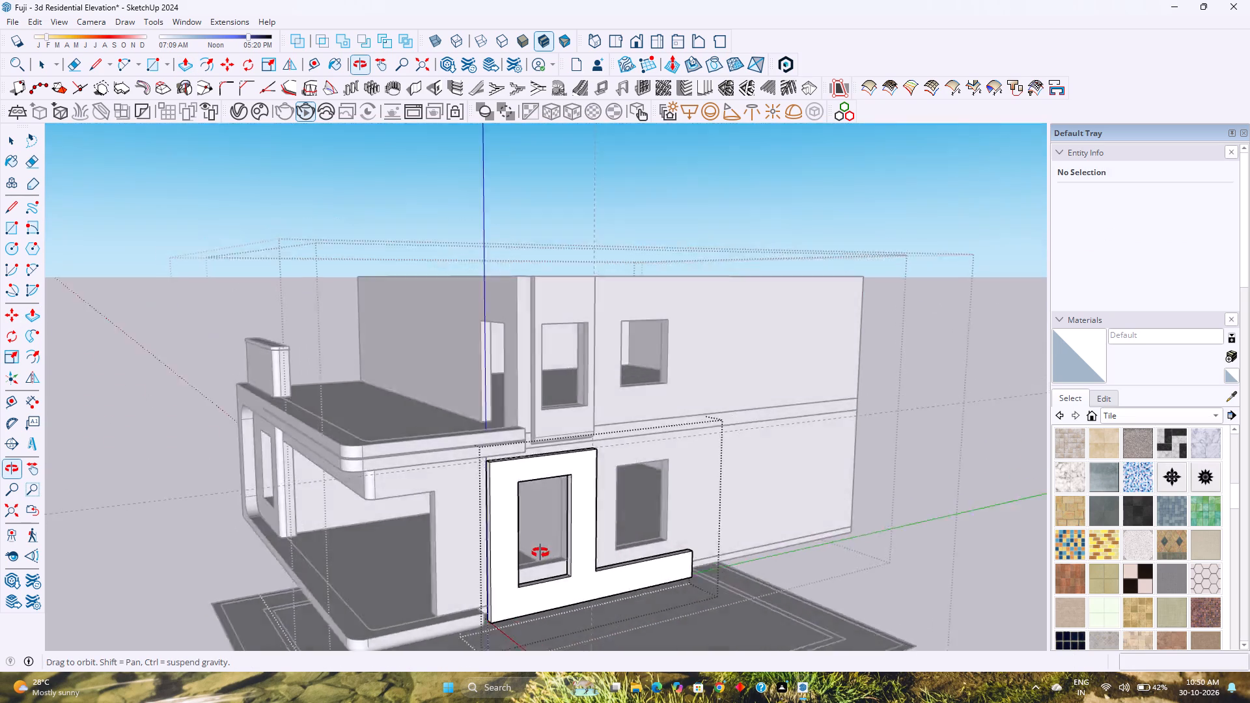
middle_click_drag(540, 553, 299, 532)
middle_click(299, 532)
middle_click_drag(298, 532, 287, 536)
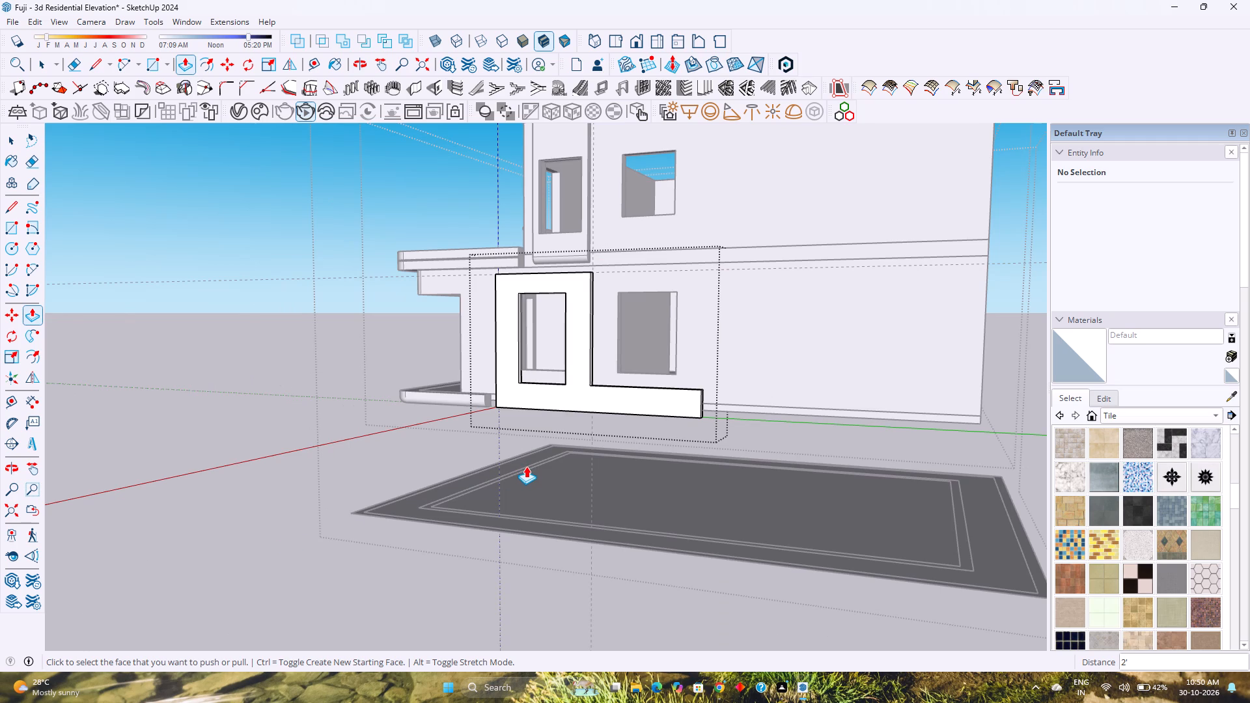
scroll(562, 398, "up", 2)
middle_click_drag(562, 398, 623, 407)
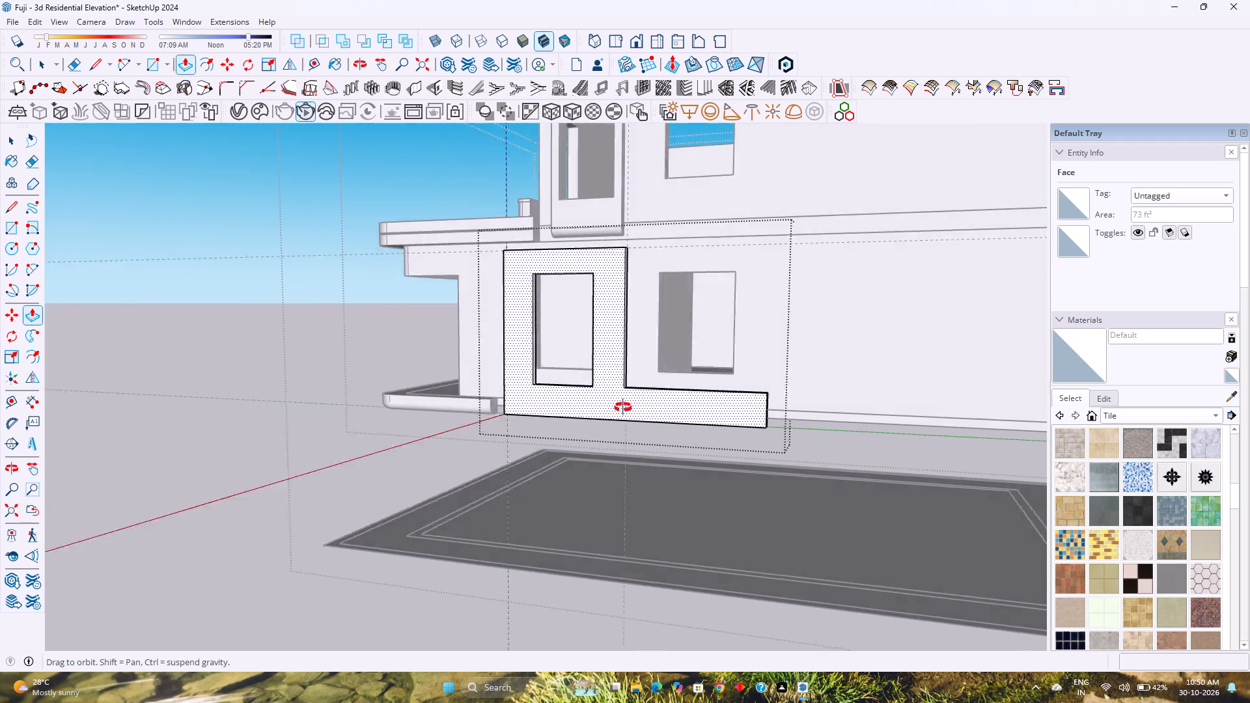
middle_click_drag(623, 407, 908, 419)
middle_click(908, 419)
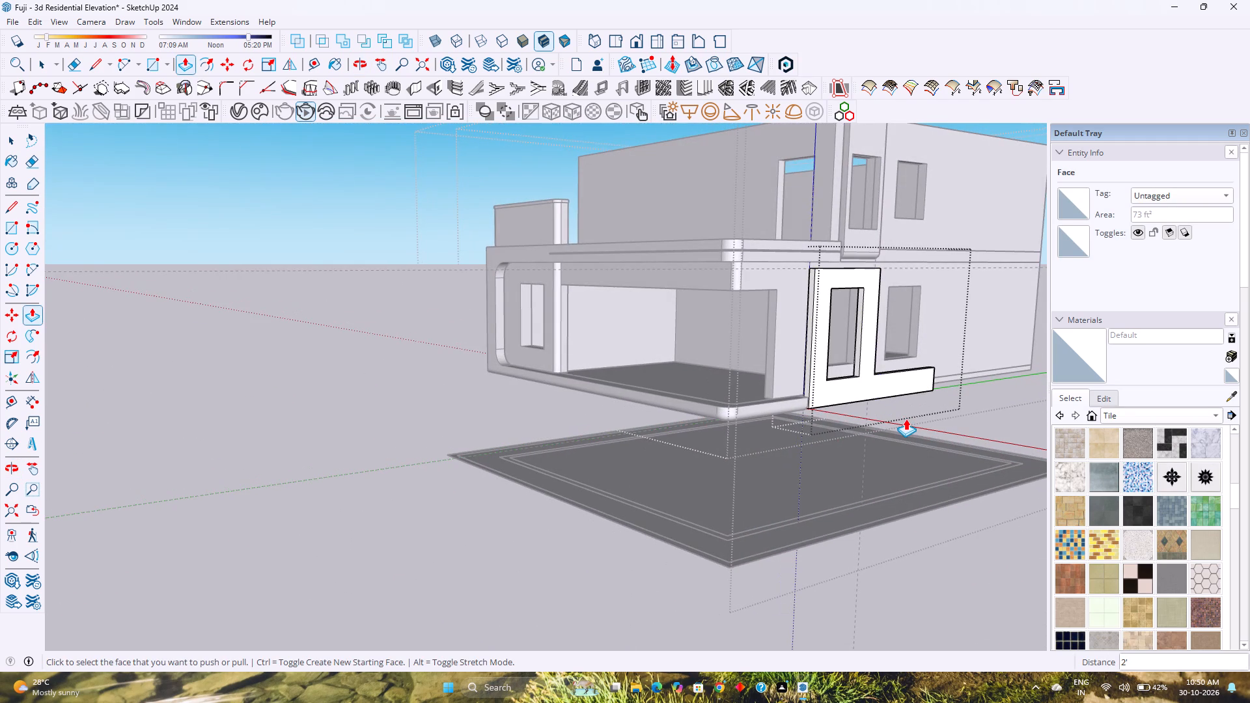
scroll(898, 391, "up", 2)
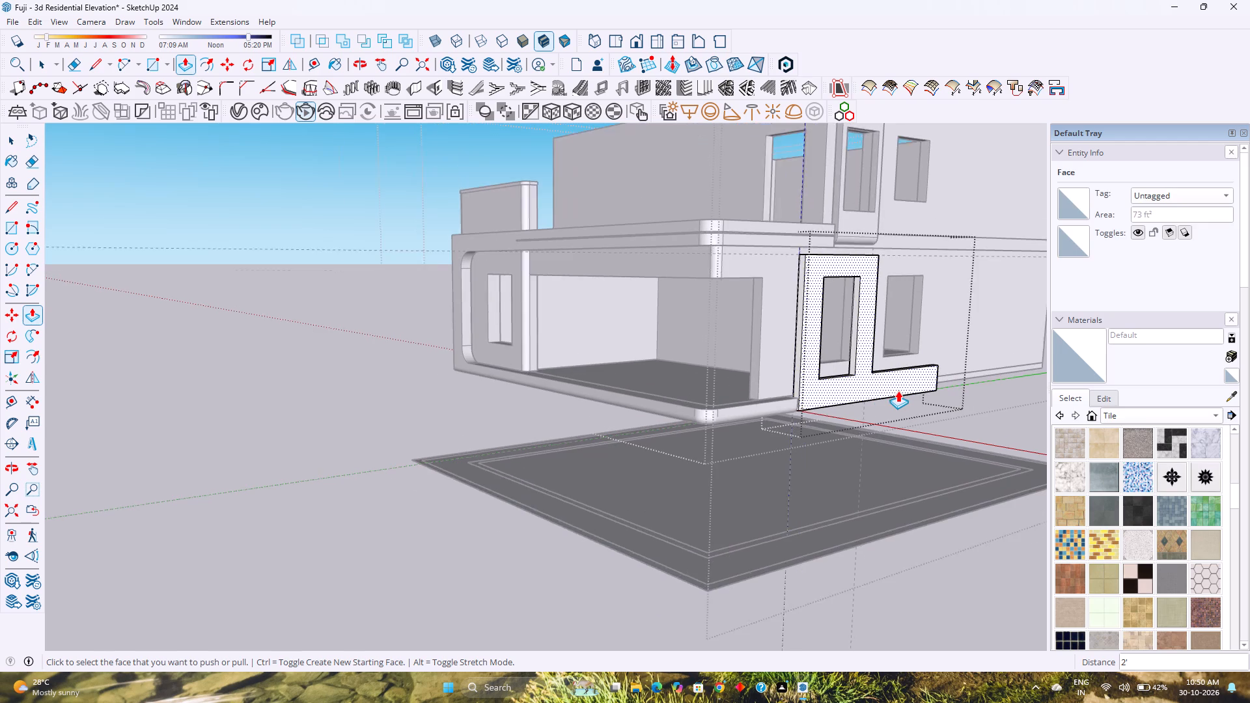
scroll(898, 391, "up", 2)
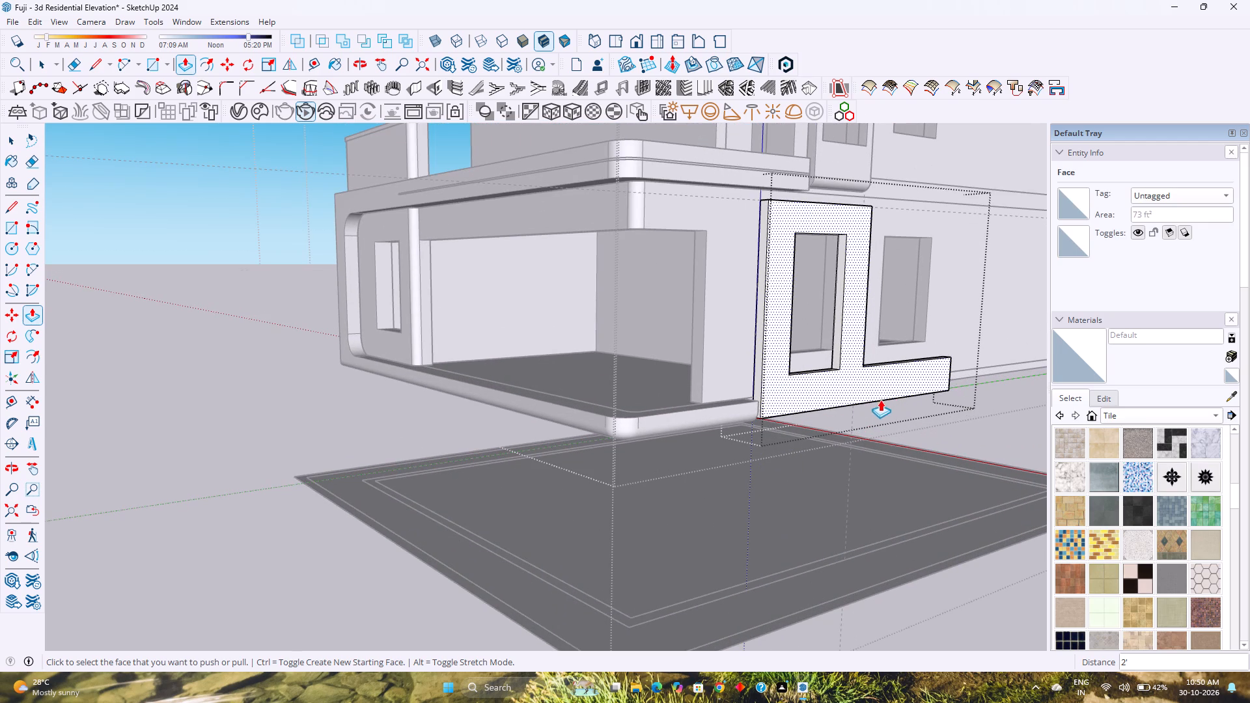
scroll(720, 407, "down", 1)
middle_click_drag(719, 407, 525, 457, "shift")
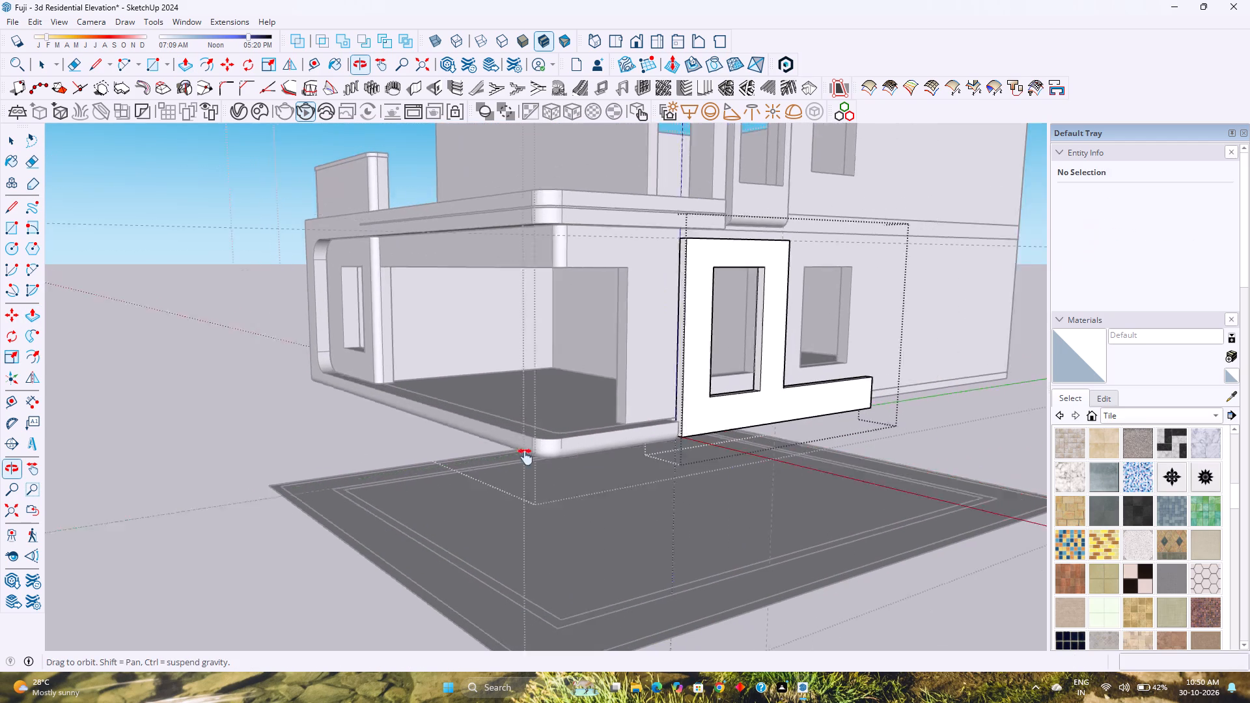
middle_click_drag(525, 457, 416, 515, "shift")
Extend the front end face of the surround 6" toward the porch.
scroll(457, 442, "up", 5)
middle_click_drag(457, 442, 475, 452)
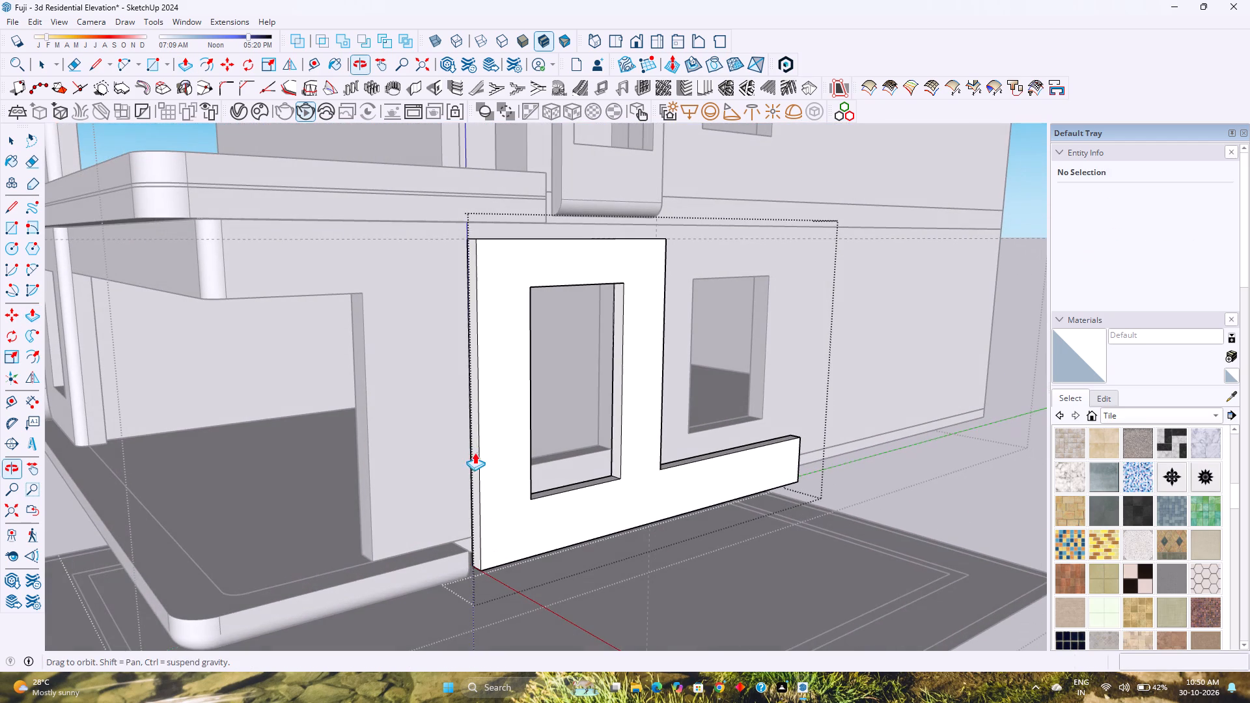
left_click(479, 441)
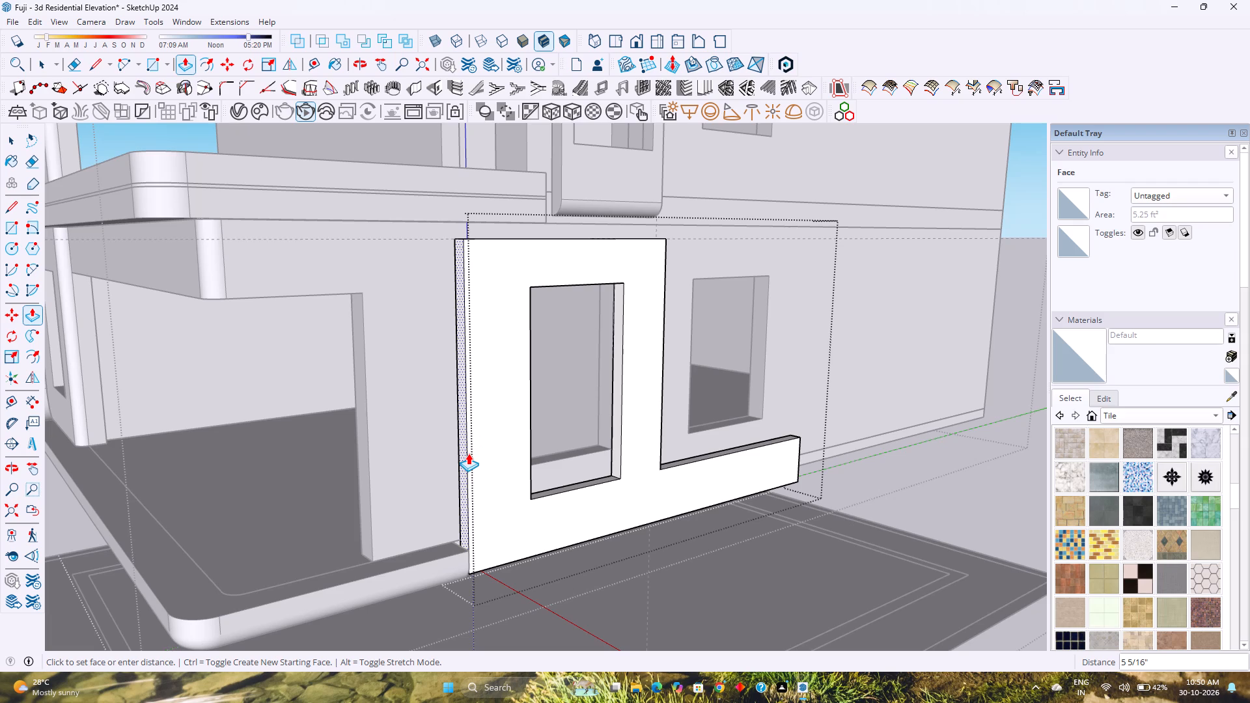
key("6")
key("Return")
Repeat the 6" push/pull on the window opening's bottom face, the low band's top face and the surround's outer face.
middle_click_drag(493, 480, 364, 462)
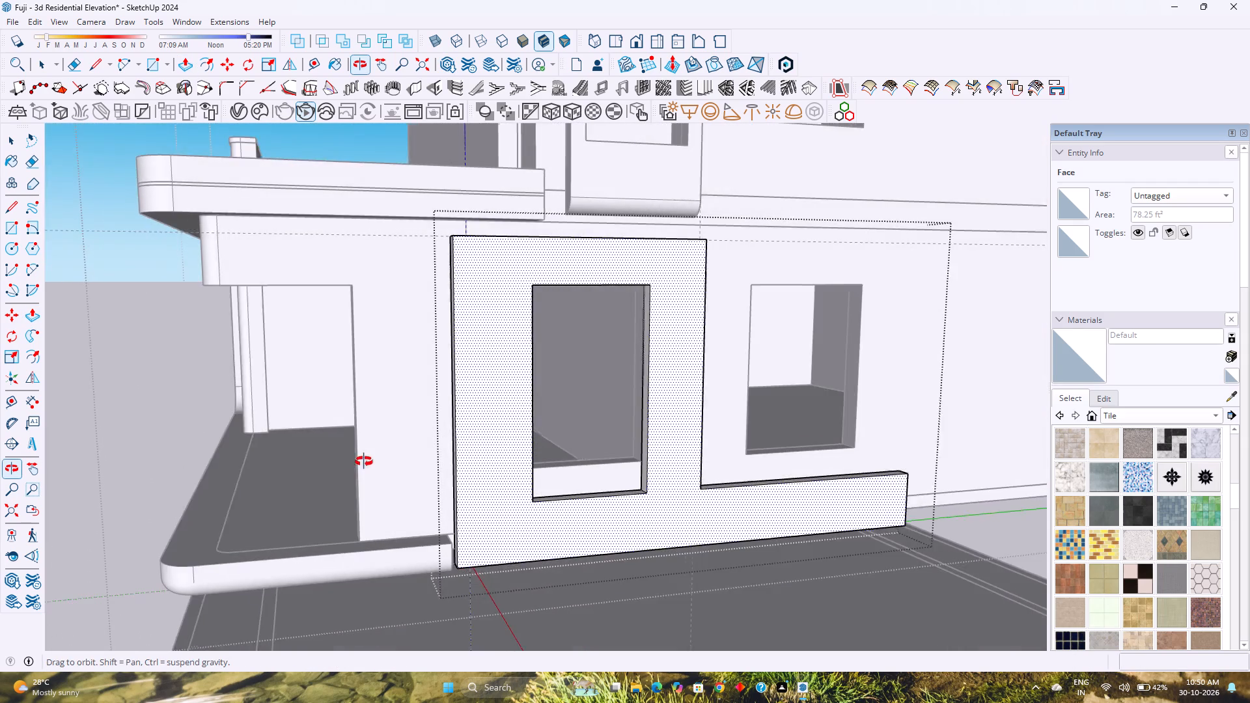
middle_click_drag(364, 462, 344, 458)
middle_click(344, 458)
scroll(344, 458, "down", 2)
middle_click_drag(551, 474, 381, 483)
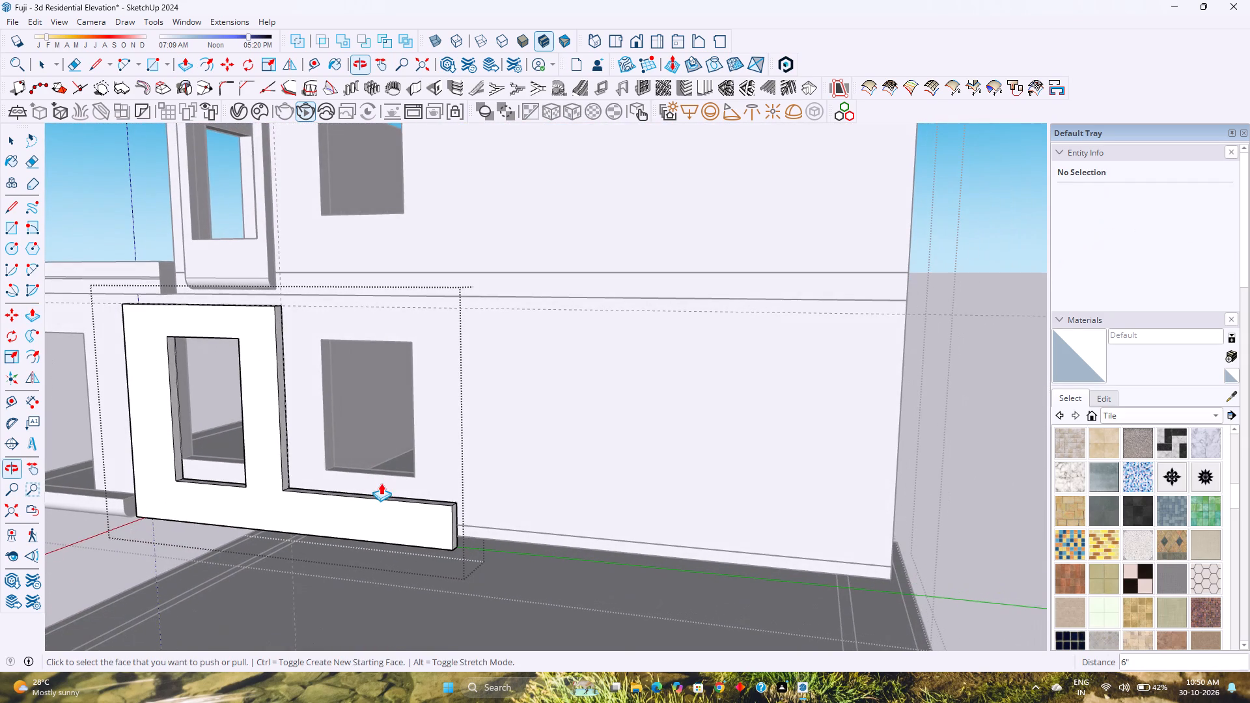
scroll(295, 470, "up", 6)
middle_click_drag(292, 468, 230, 517)
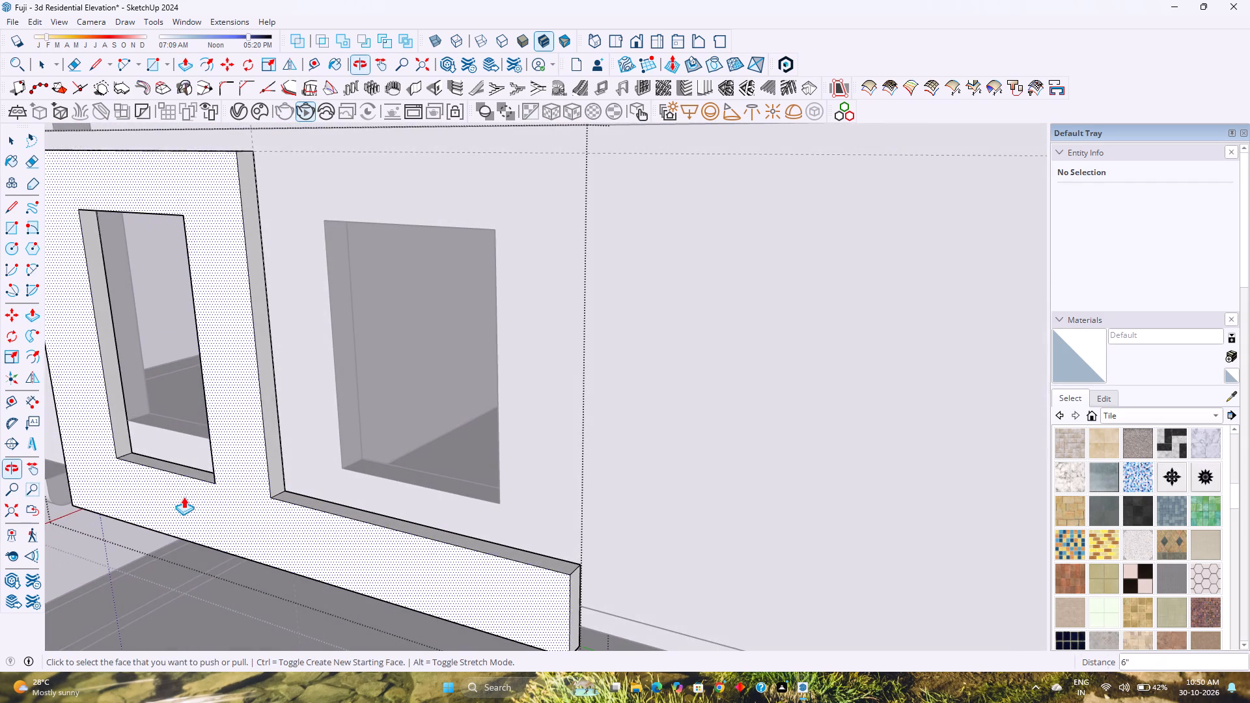
double_click(187, 472)
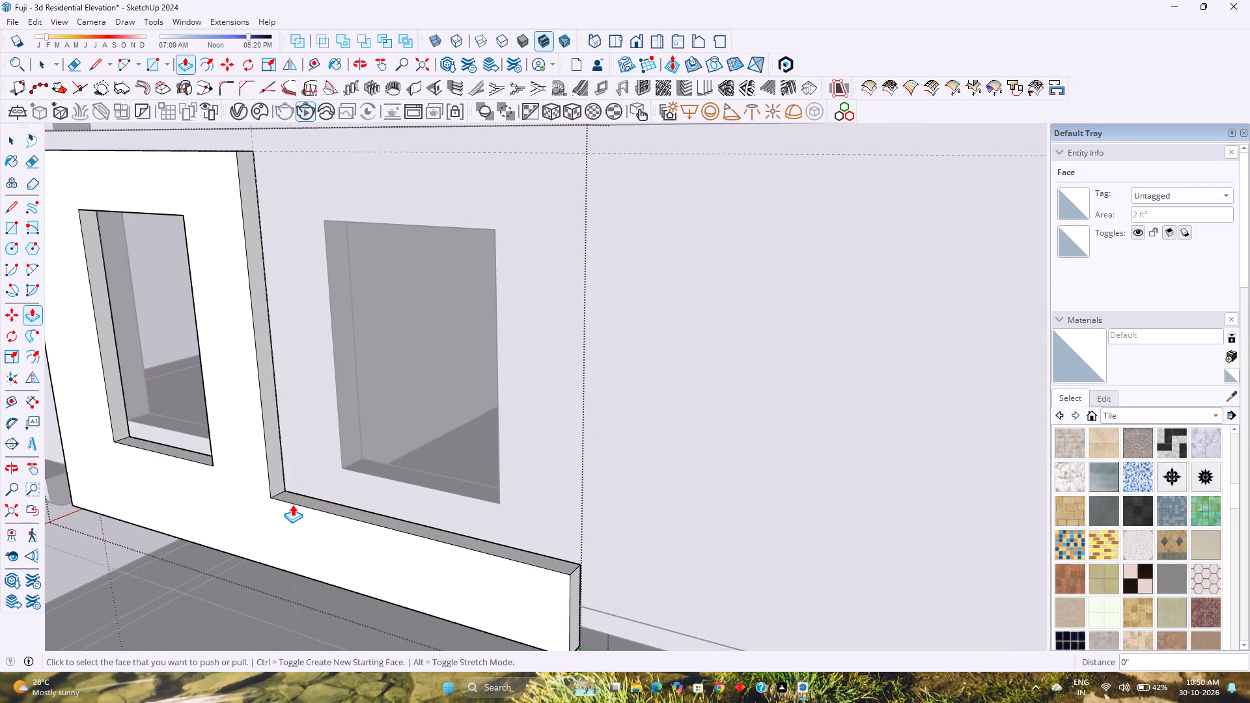
double_click(294, 497)
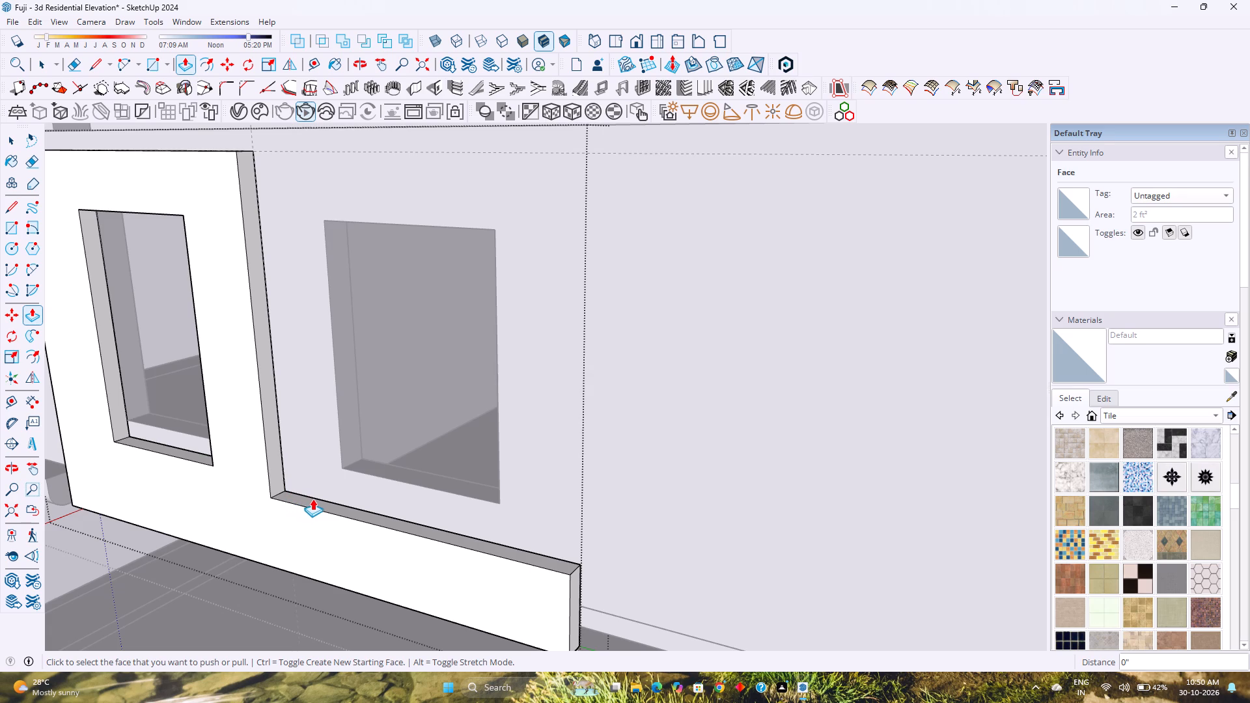
double_click(312, 501)
Extend the surround's rear vertical face and the low band's end face 6" rearward each.
scroll(316, 504, "up", 5)
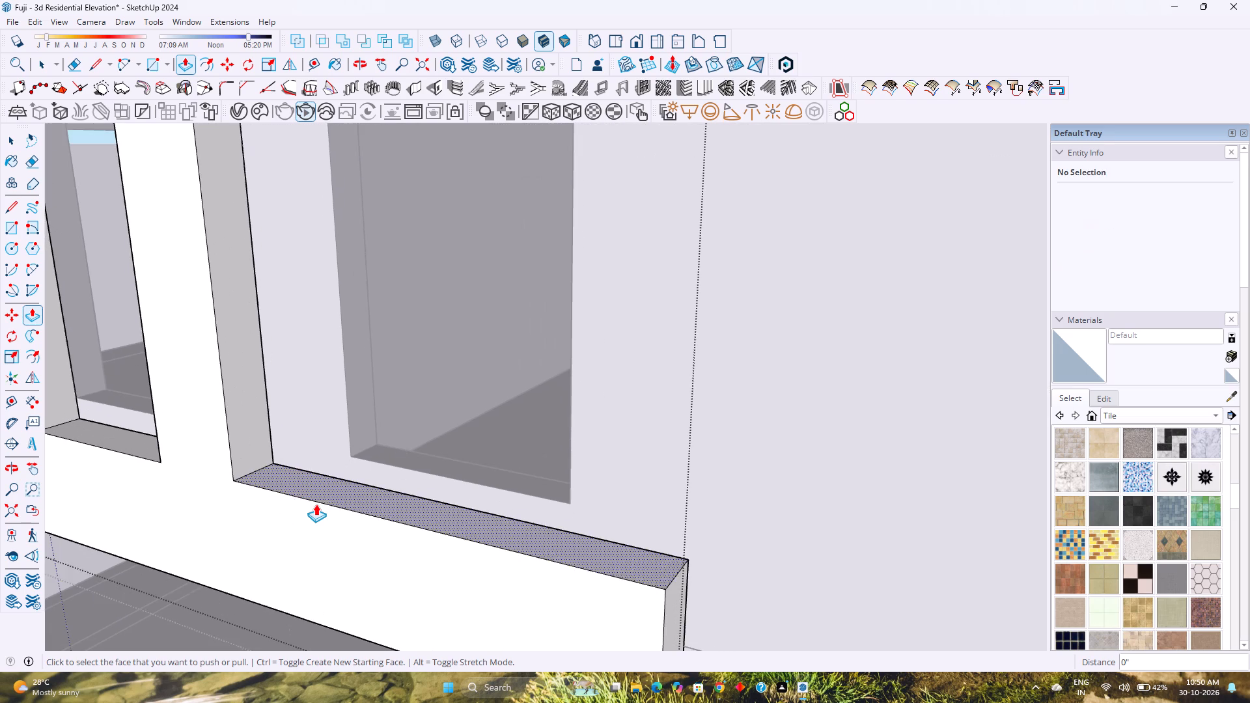
middle_click_drag(319, 504, 318, 520)
double_click(251, 450)
scroll(251, 450, "down", 5)
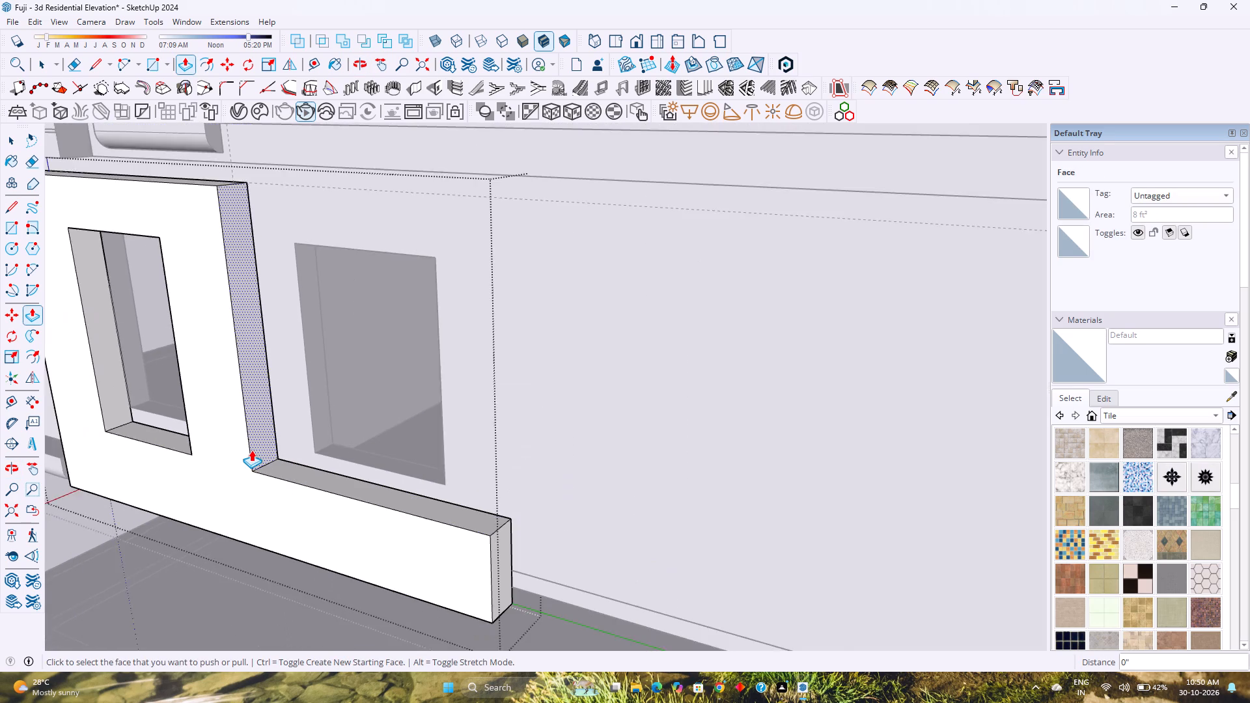
scroll(251, 450, "down", 5)
middle_click_drag(251, 450, 312, 415)
scroll(320, 415, "down", 3)
scroll(469, 462, "up", 2)
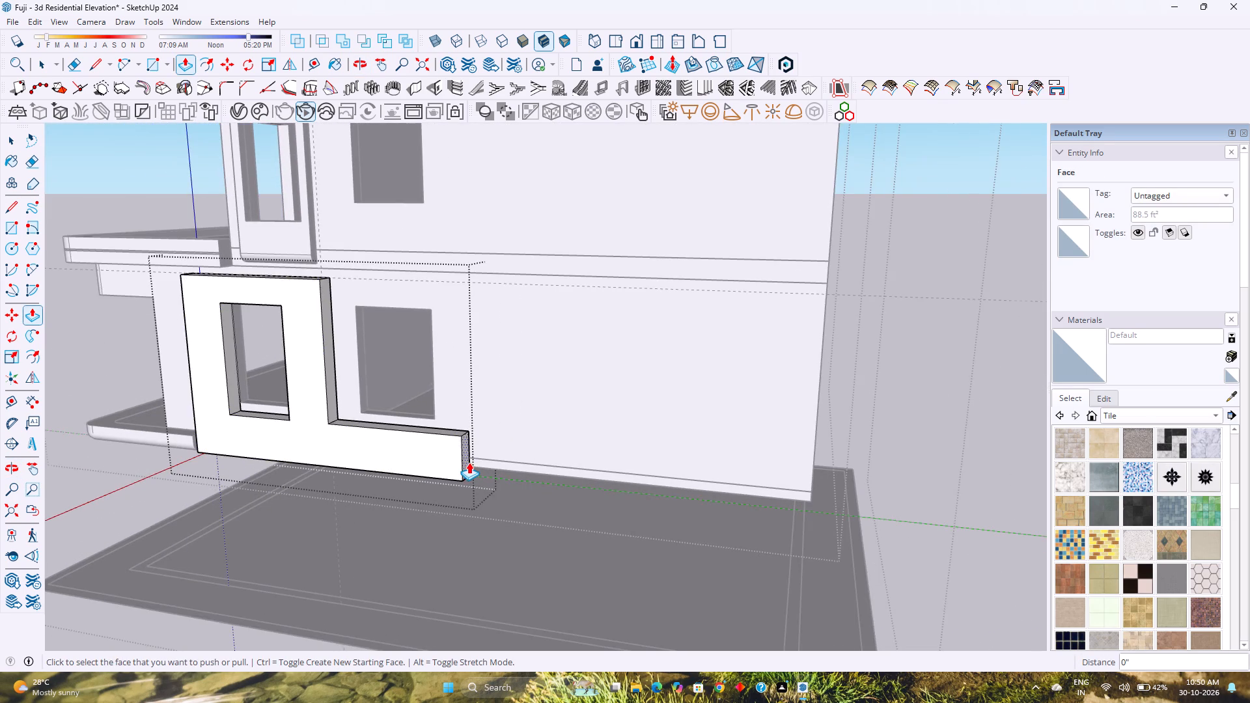
scroll(469, 462, "up", 1)
double_click(467, 462)
Copy the short top edge at the low band's rear end 2'6" forward, splitting the band's top face.
middle_click_drag(467, 460, 546, 545)
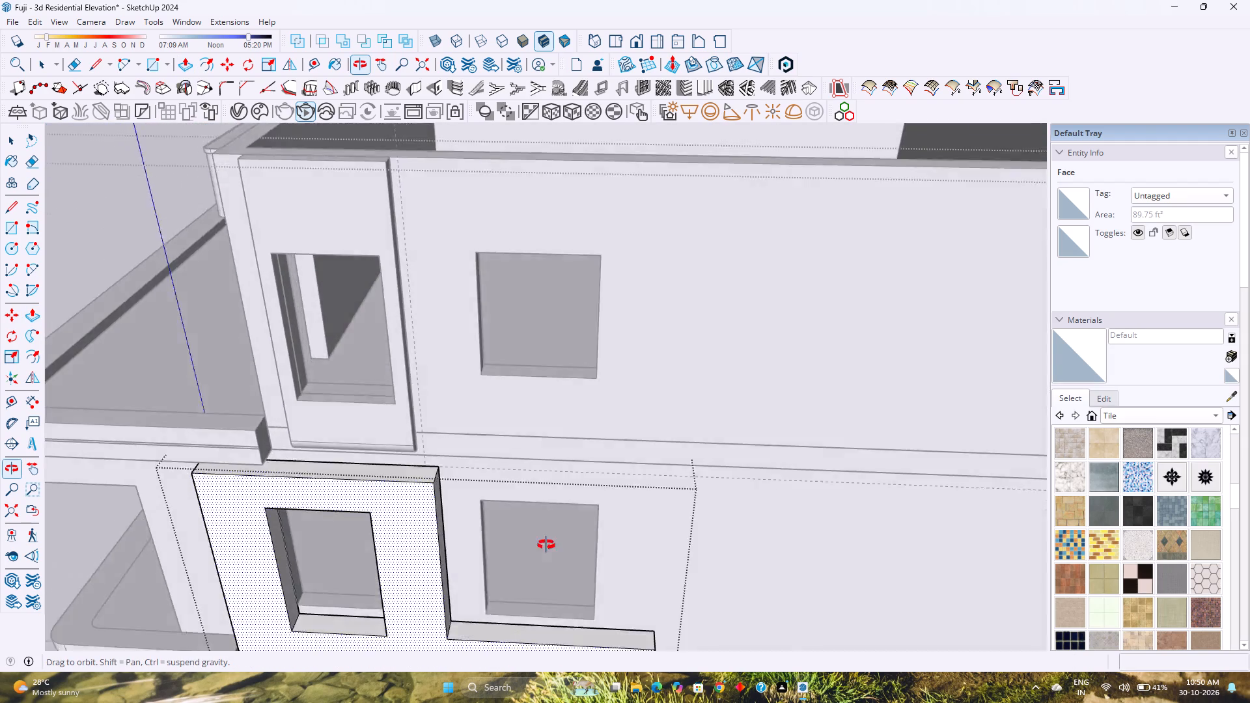
middle_click_drag(546, 545, 546, 532)
scroll(545, 521, "down", 4)
key("l")
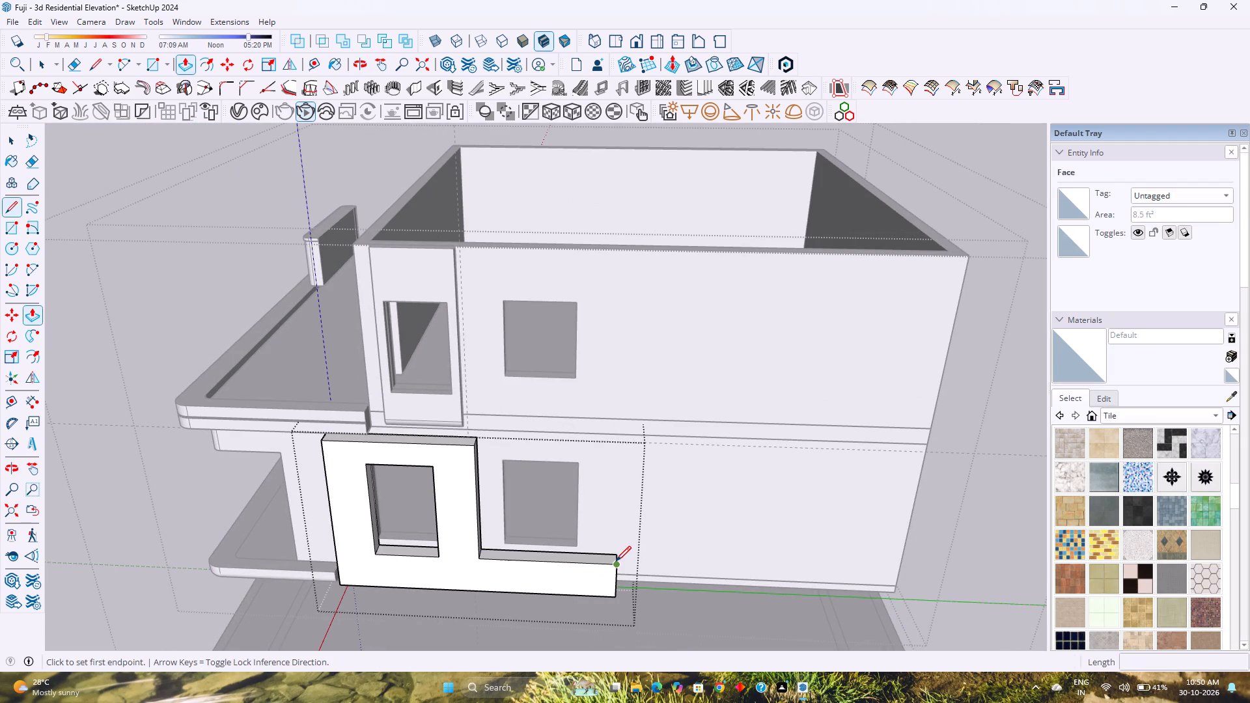
key("space")
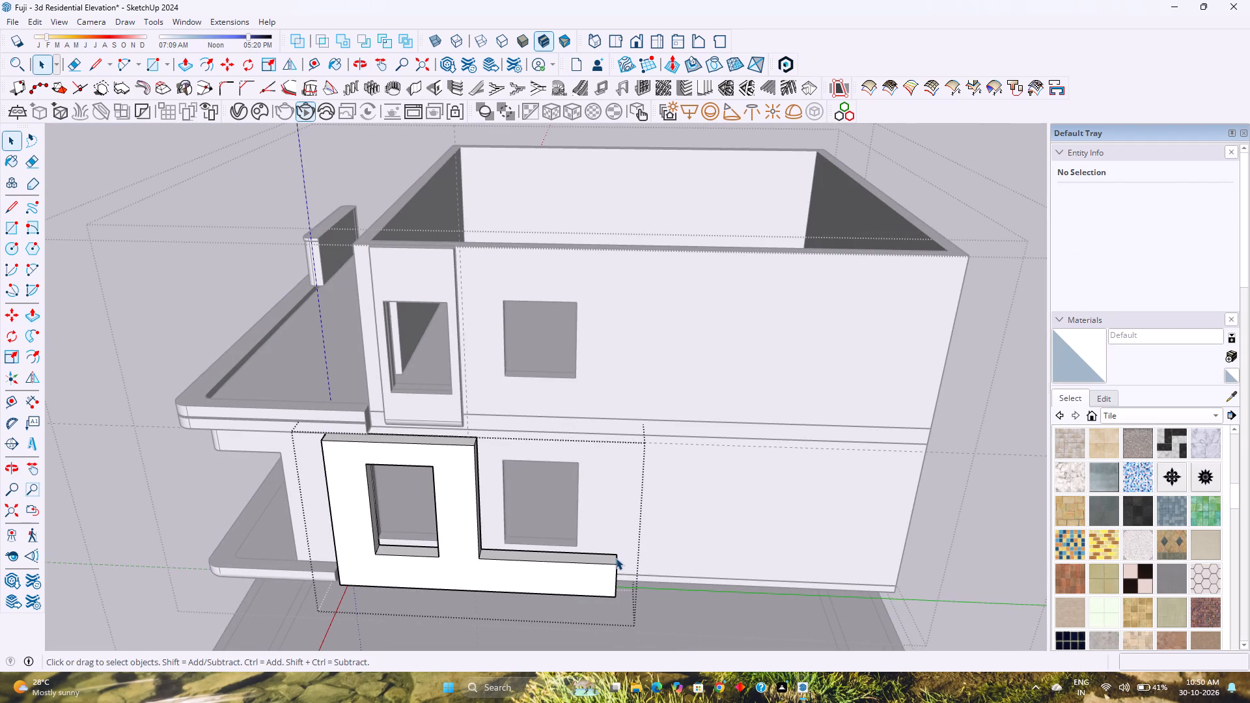
left_click(617, 558)
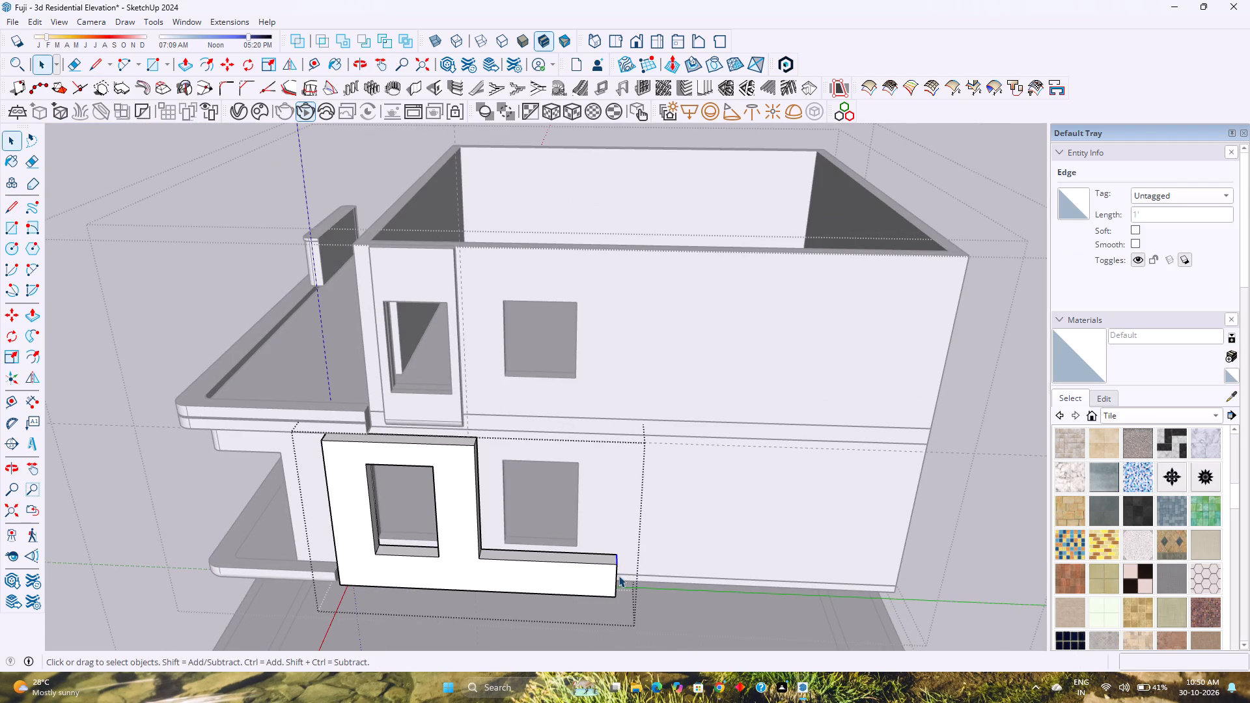
key("m")
left_click(617, 565)
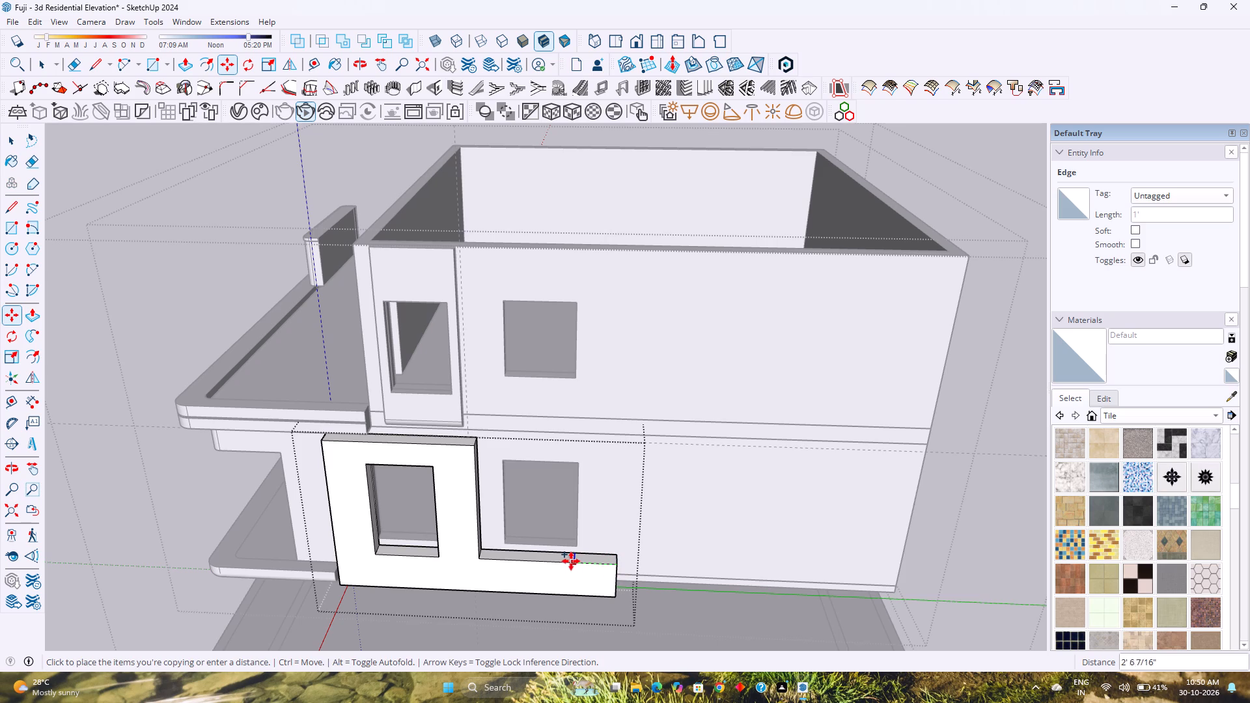
type("2'6")
key("shift+quotedbl")
key("Return")
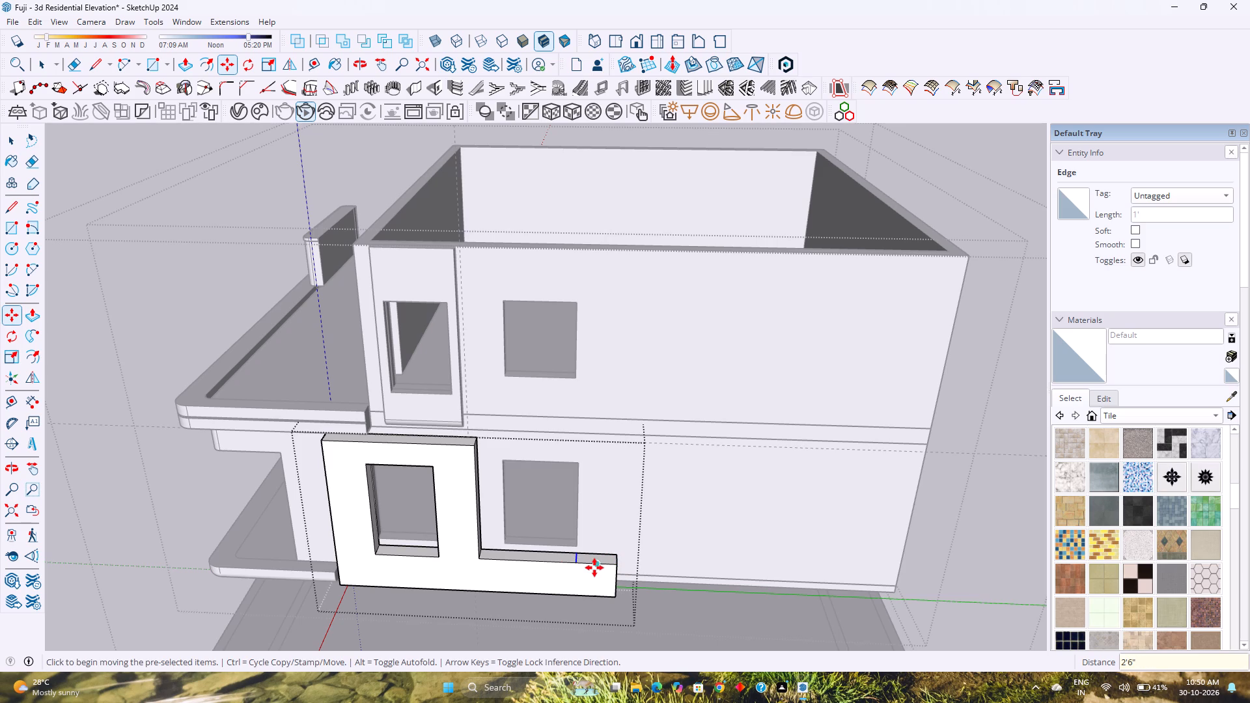
Extrude the split-off 2'6" top face 16'6" upward as a pillar beside the rear windows.
key("p")
left_click(598, 559)
scroll(602, 504, "down", 2)
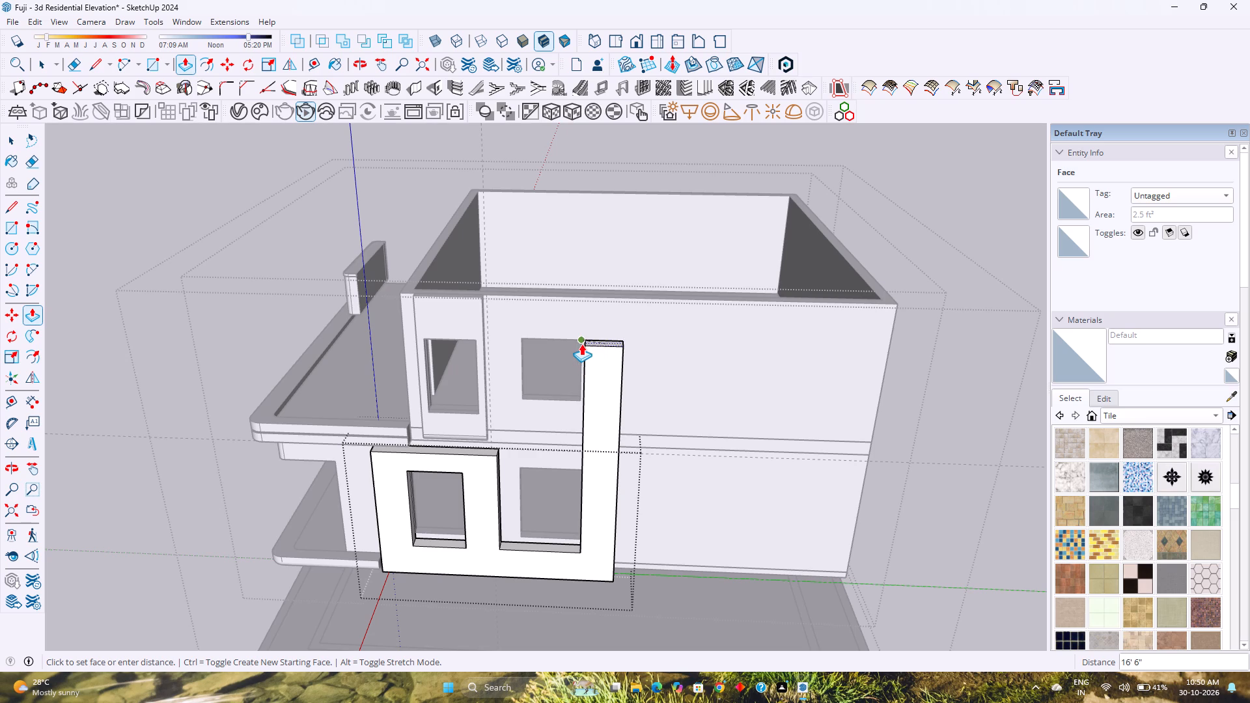
left_click(581, 342)
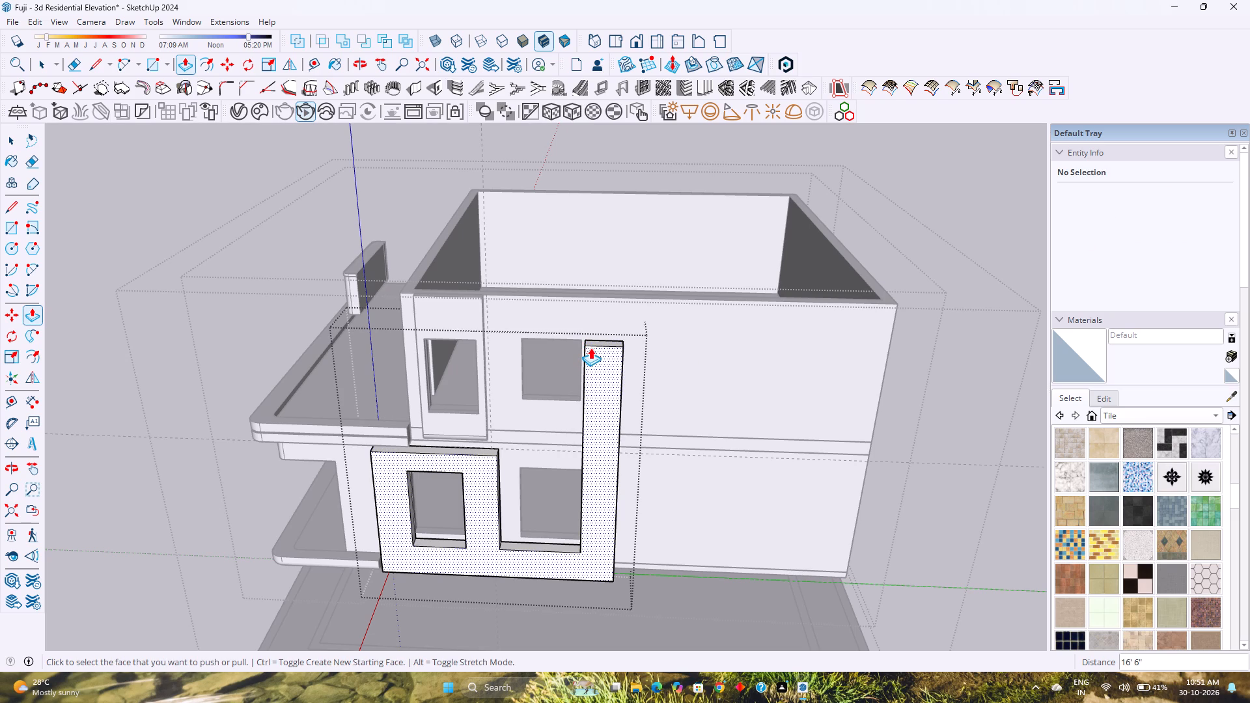
Raise the pillar's top face further, level with the top of the upper-floor side wall.
middle_click_drag(590, 350, 557, 479, "shift")
scroll(562, 477, "up", 2)
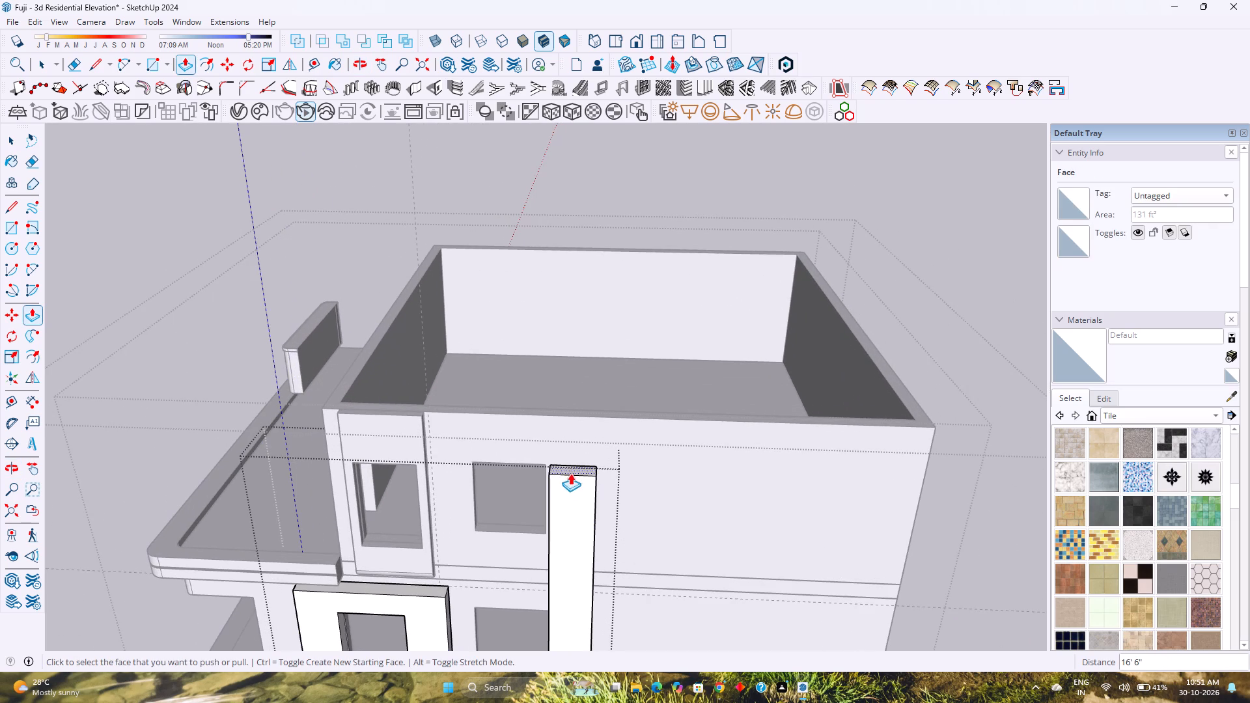
left_click(570, 469)
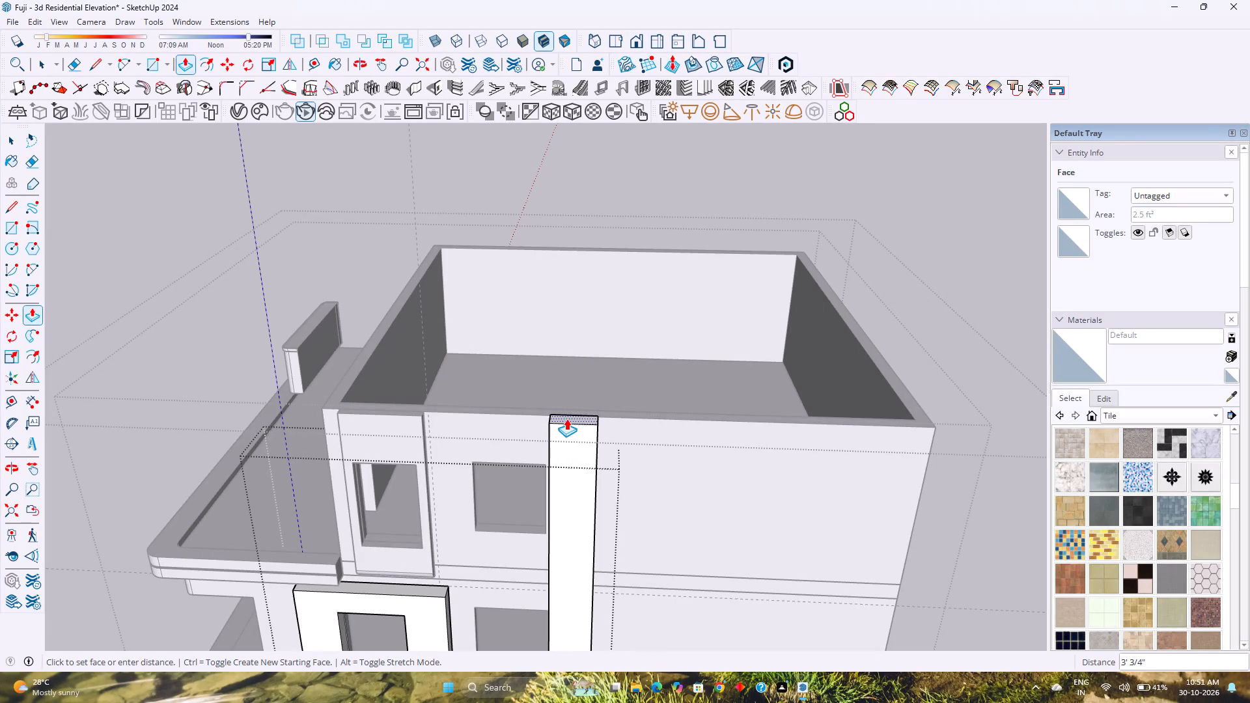
left_click(544, 415)
middle_click_drag(527, 440, 633, 436)
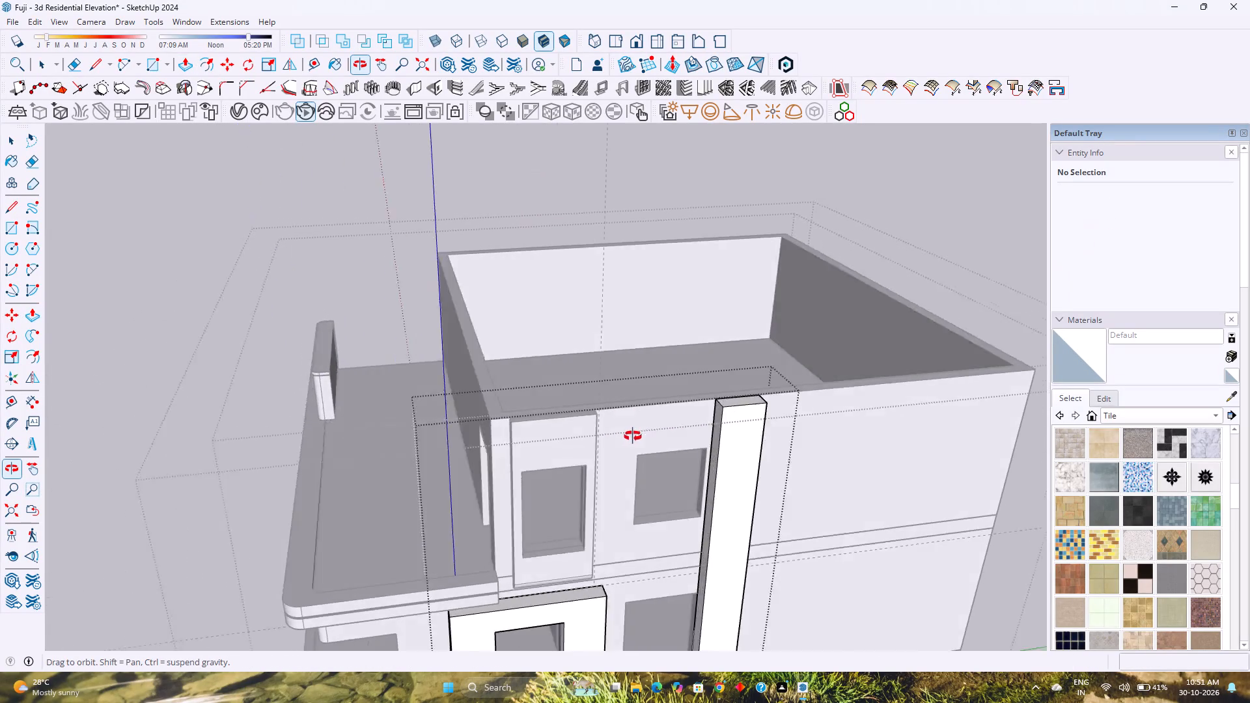
Copy the short top edge of the pillar's forward side face 3' down, splitting that face beside the upper rear window.
middle_click_drag(633, 436, 697, 432)
middle_click(697, 432)
scroll(796, 409, "up", 3)
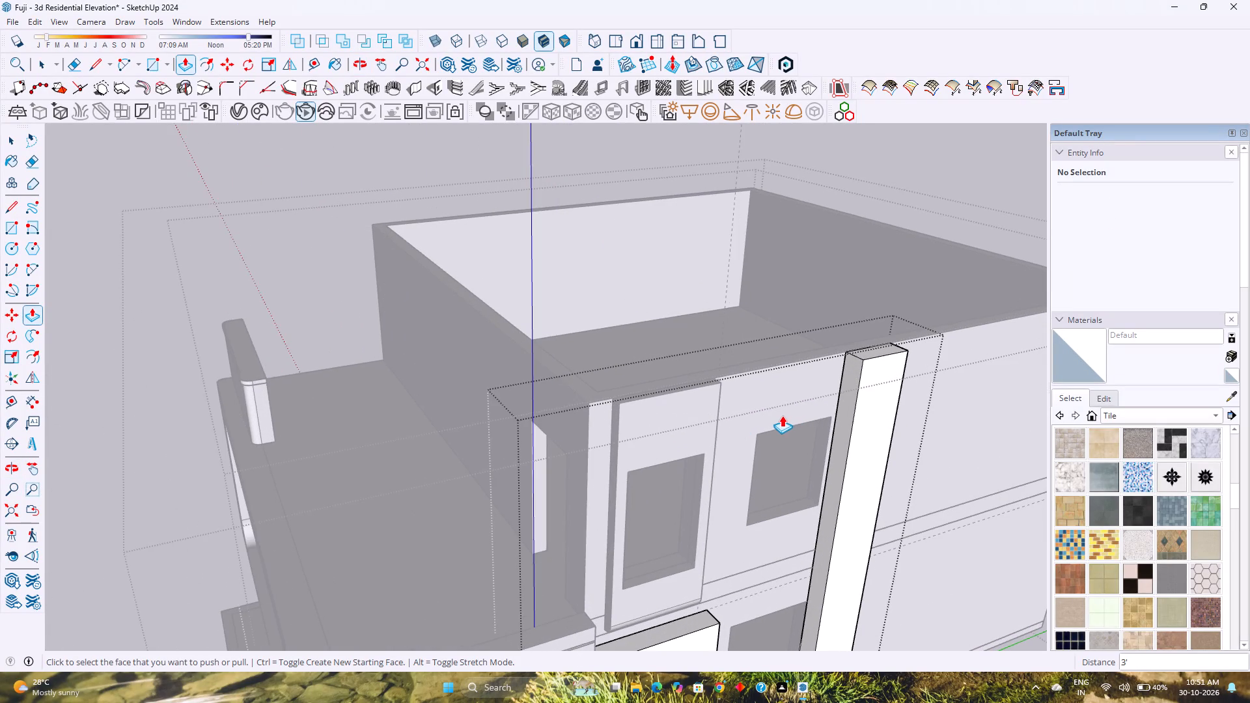
middle_click_drag(782, 415, 605, 553, "shift")
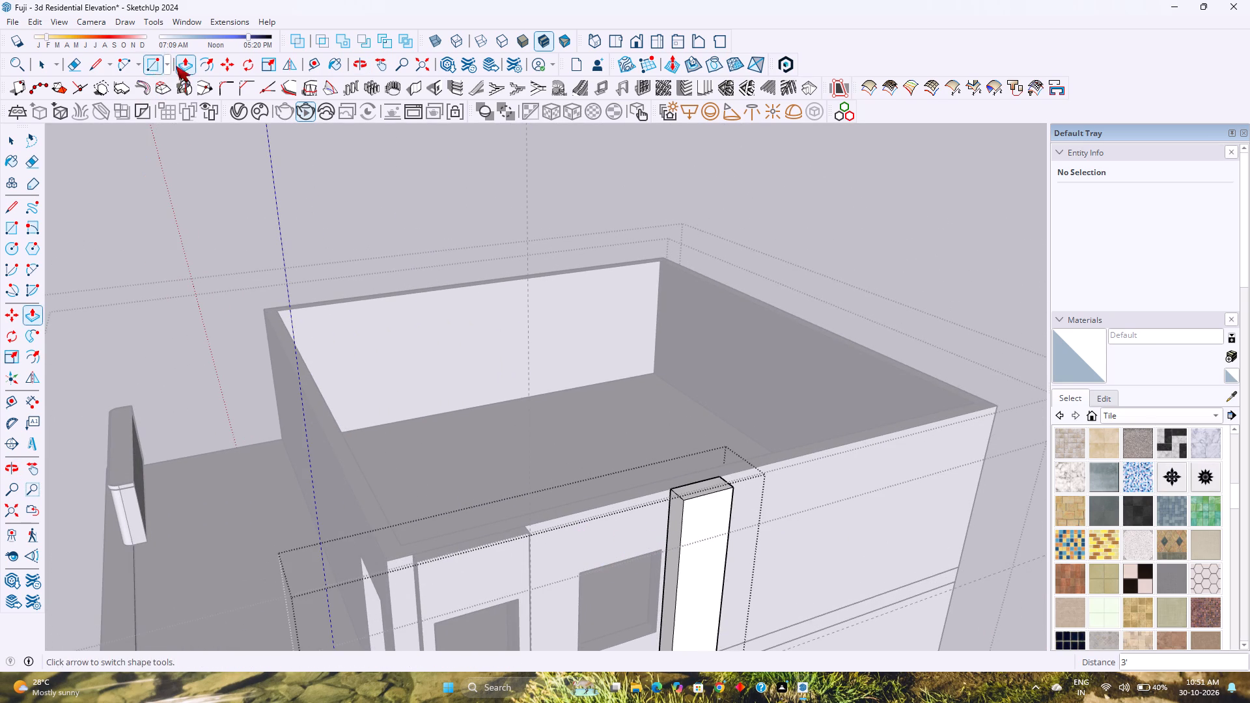
key("space")
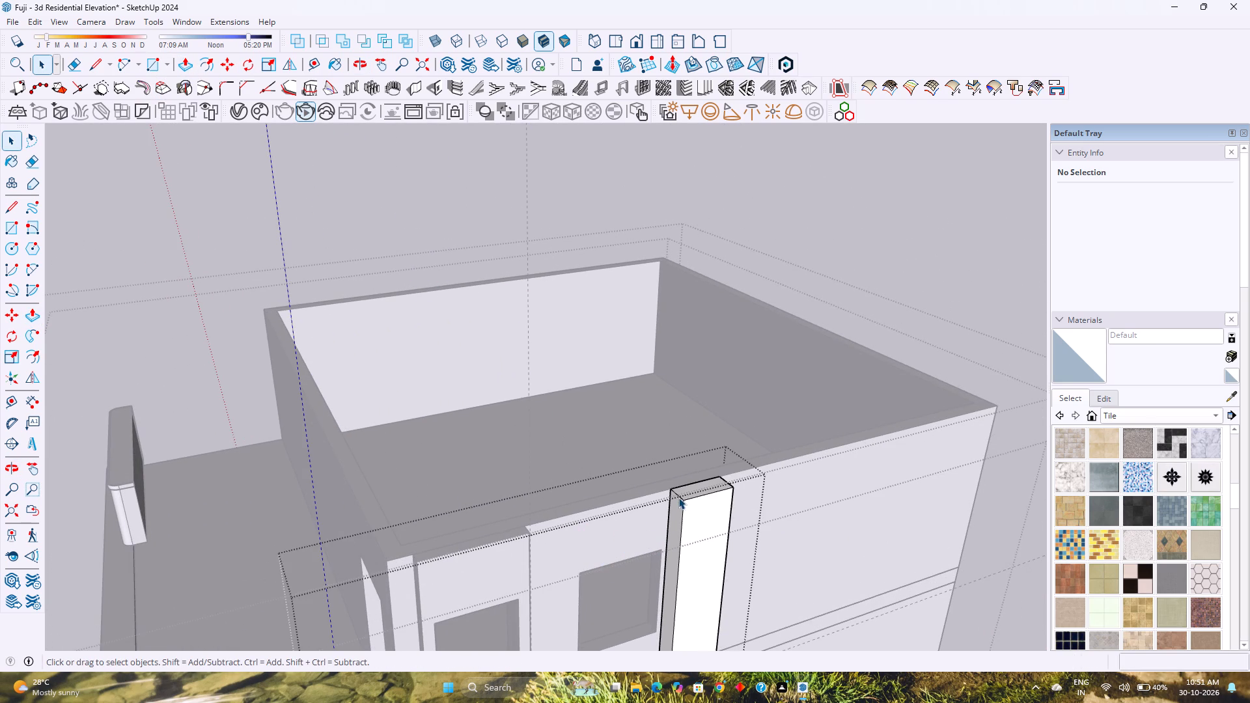
left_click(678, 497)
key("m")
left_click(684, 507)
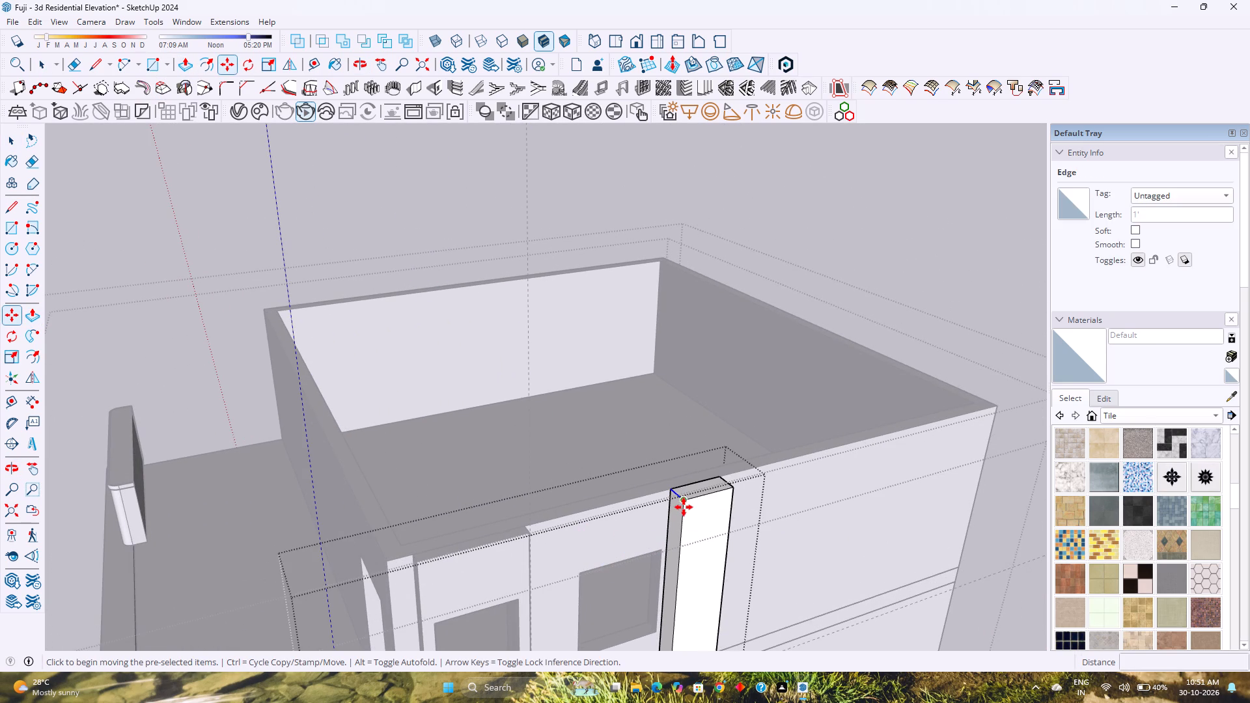
key("Up")
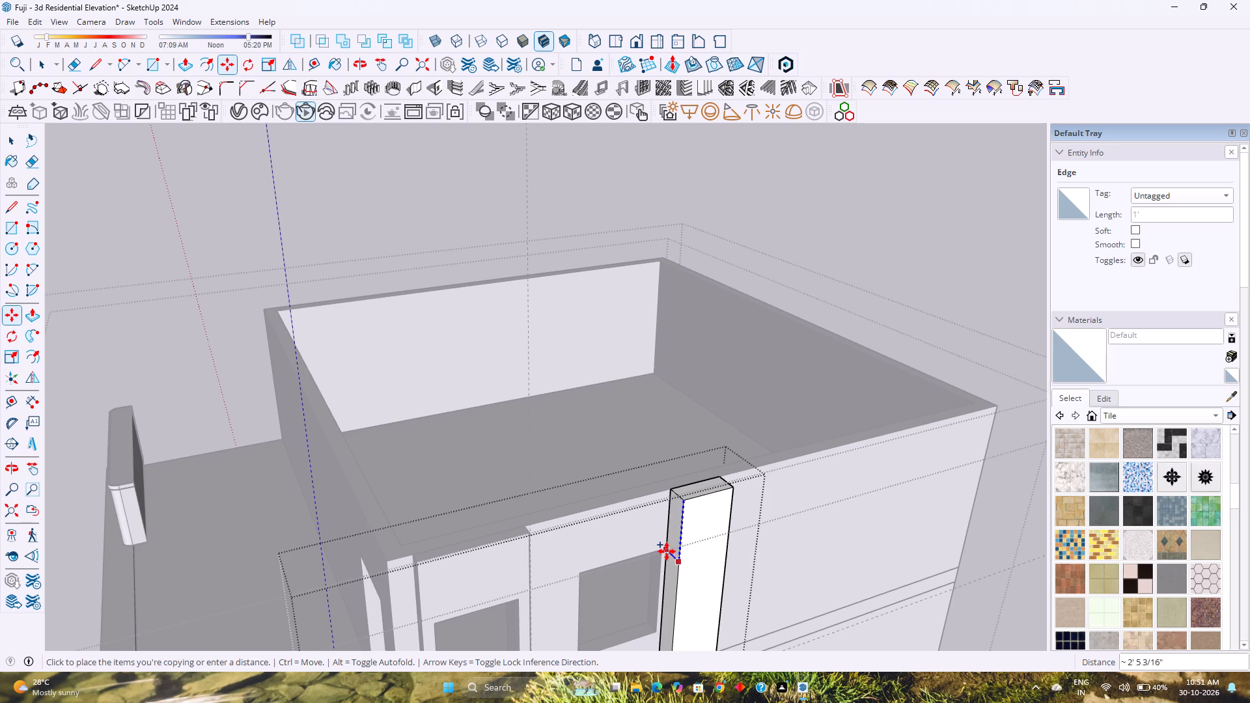
scroll(665, 553, "up", 15)
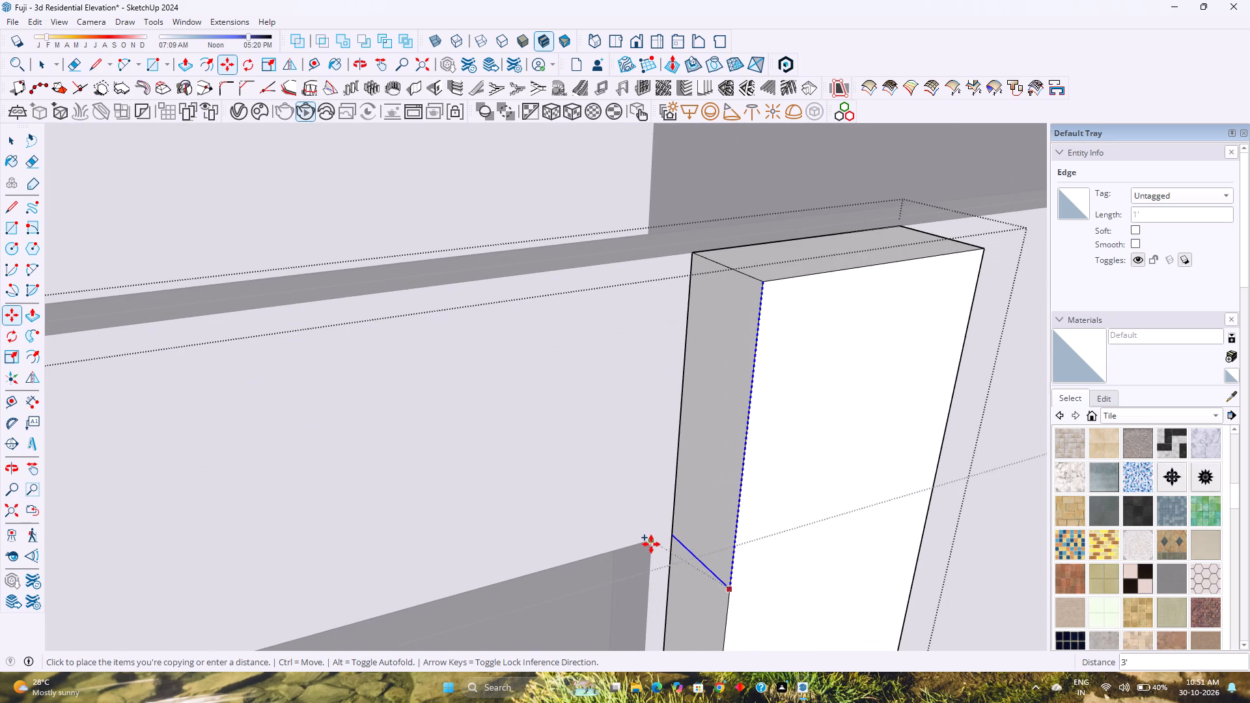
left_click(651, 542)
Extrude the split-off 3' high face 4'3" forward over the upper rear window, ending in line with the window's front edge.
scroll(651, 542, "down", 2)
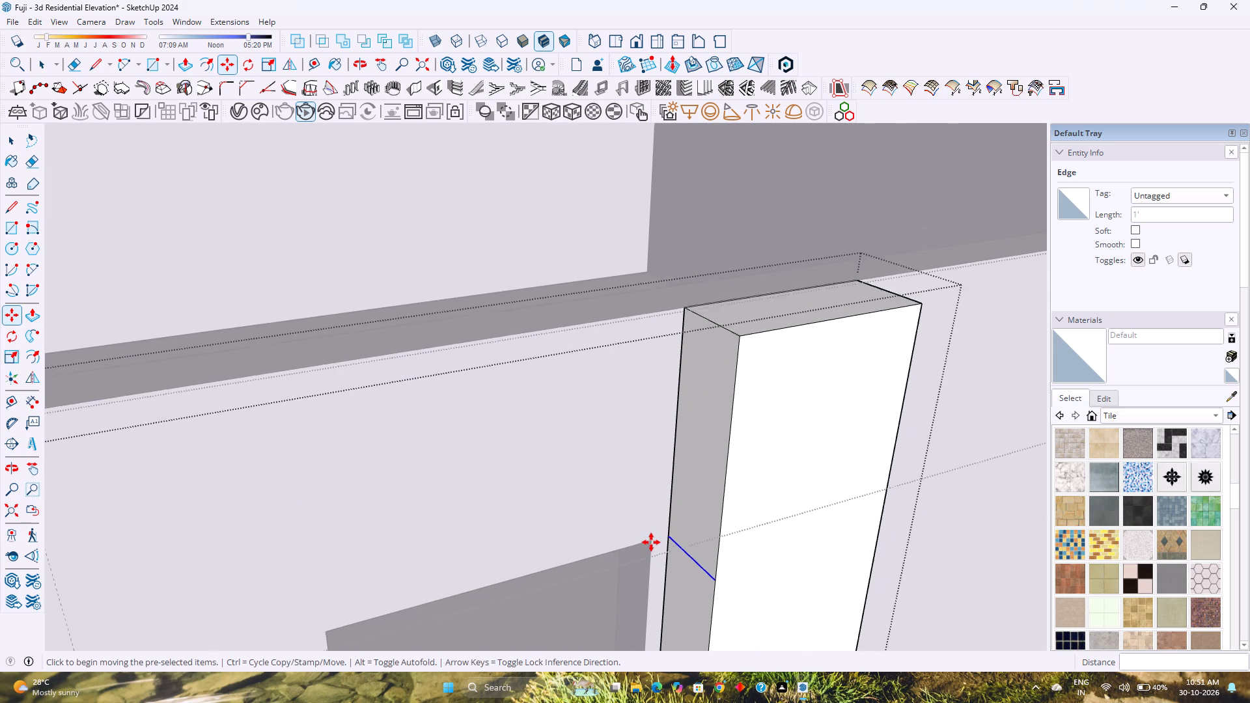
scroll(651, 542, "down", 1)
key("p")
left_click(690, 514)
scroll(609, 510, "down", 3)
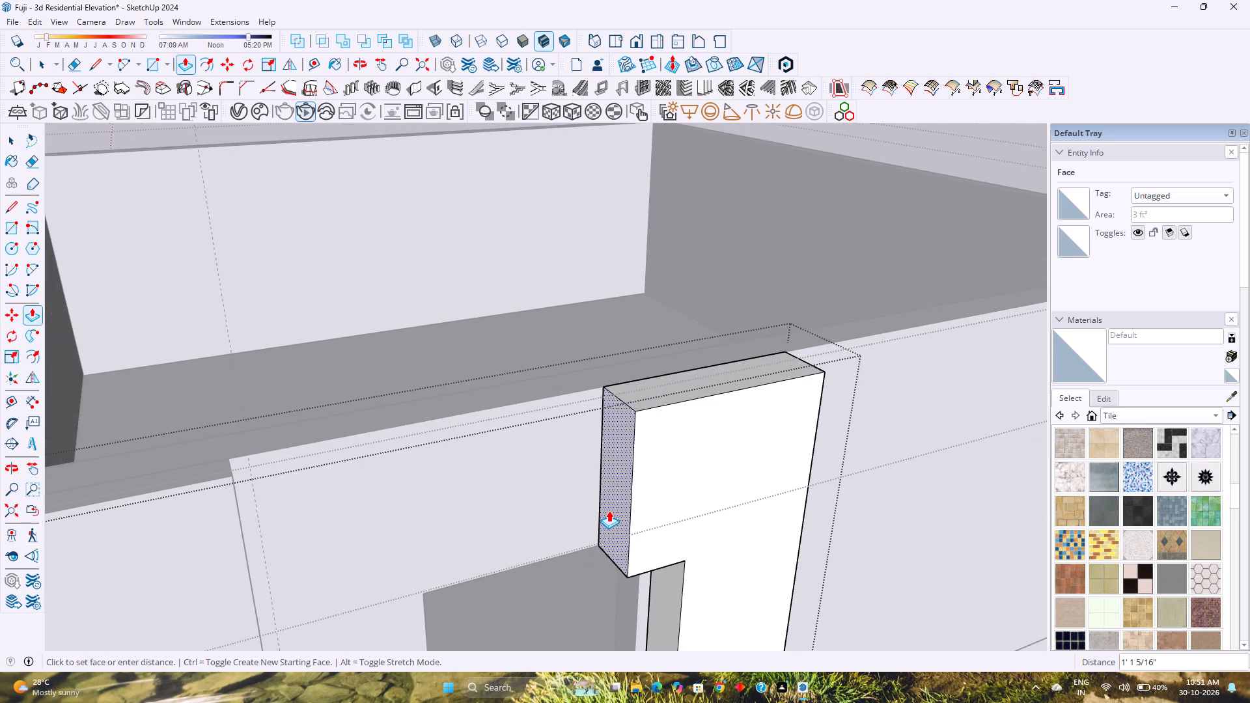
scroll(609, 510, "down", 2)
middle_click_drag(470, 580, 451, 564)
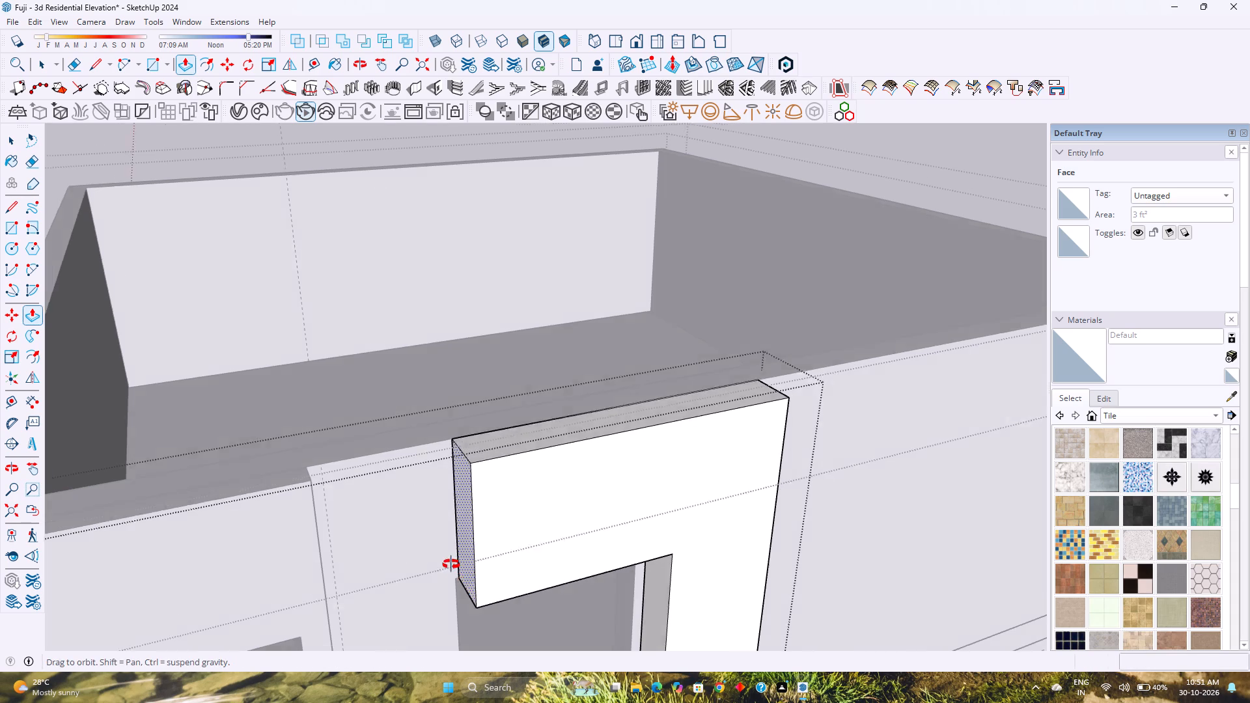
middle_click_drag(451, 564, 410, 505)
scroll(409, 503, "down", 4)
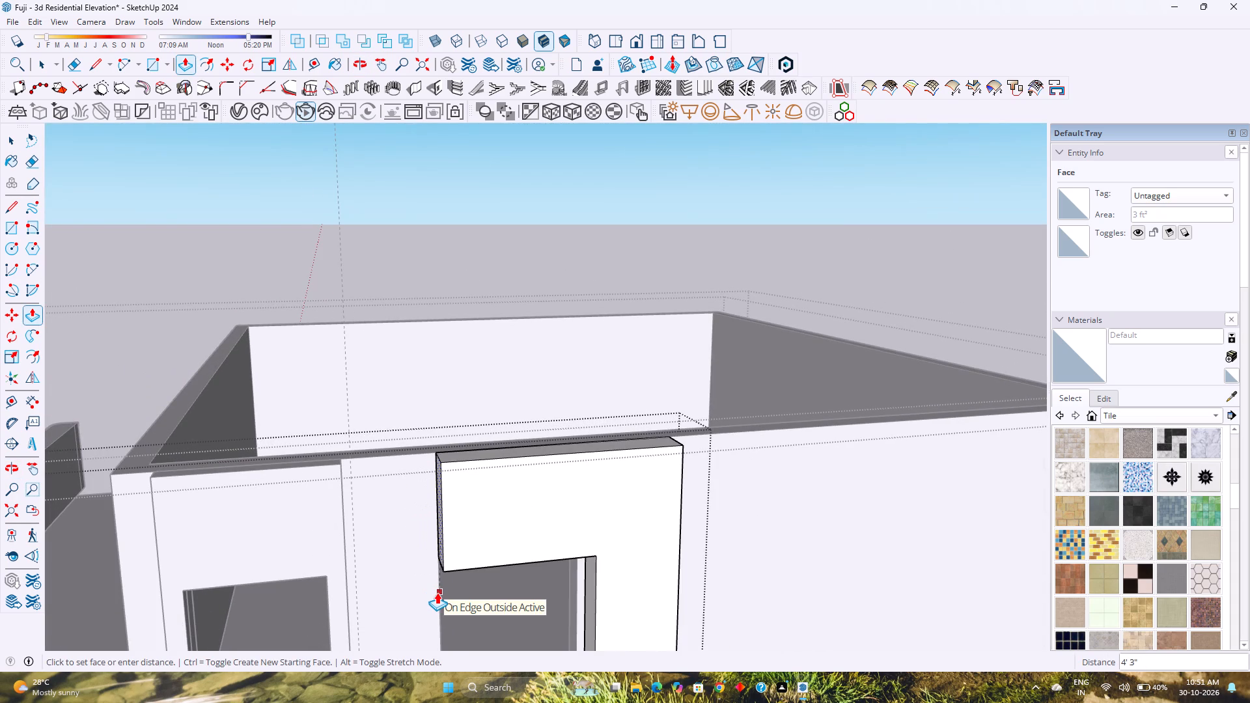
left_click(437, 592)
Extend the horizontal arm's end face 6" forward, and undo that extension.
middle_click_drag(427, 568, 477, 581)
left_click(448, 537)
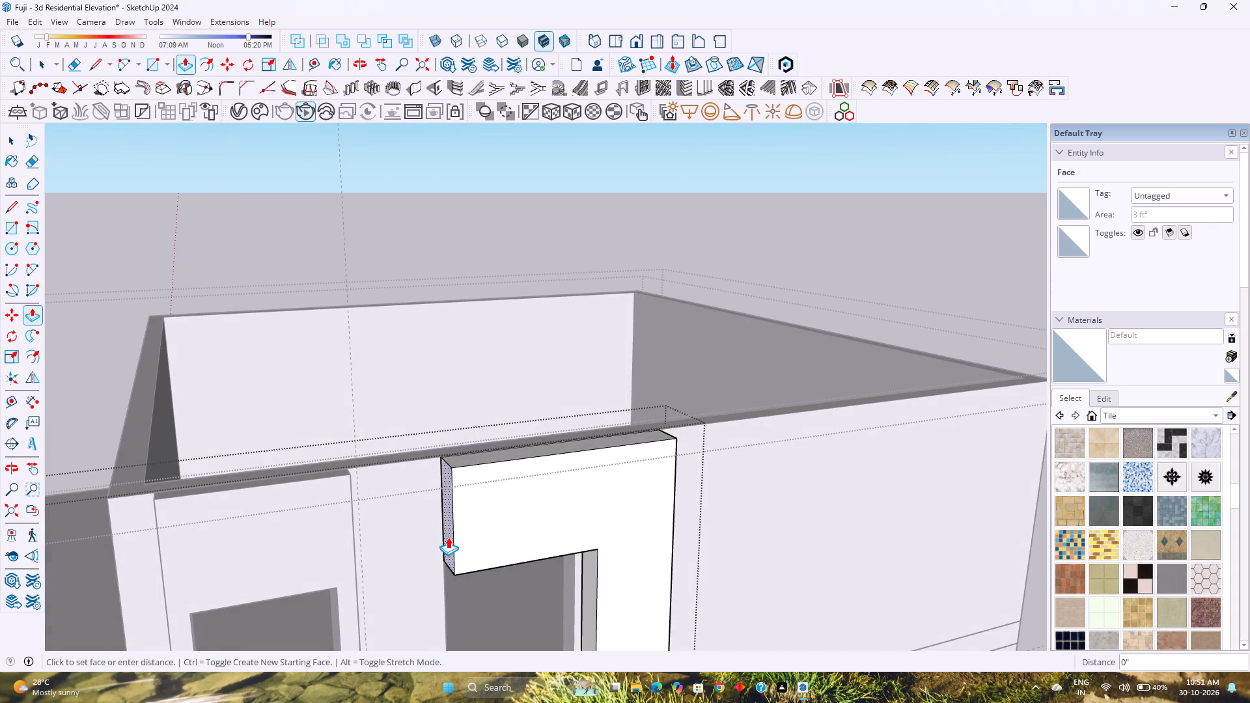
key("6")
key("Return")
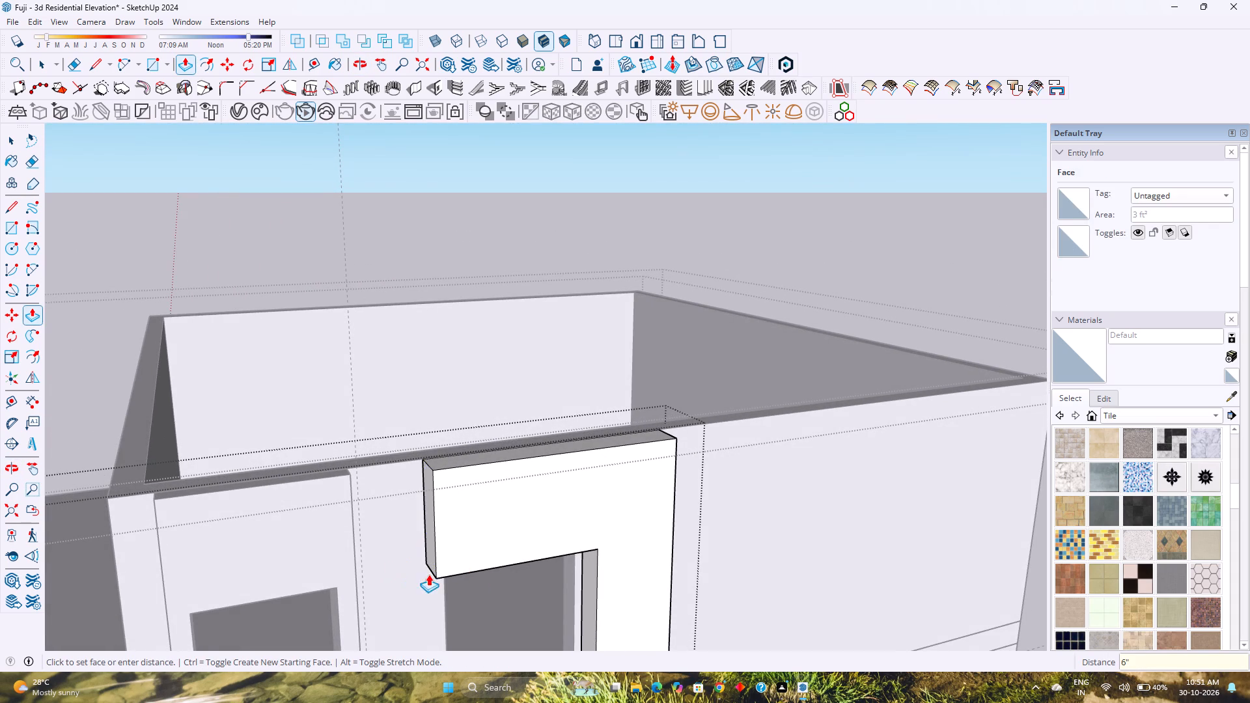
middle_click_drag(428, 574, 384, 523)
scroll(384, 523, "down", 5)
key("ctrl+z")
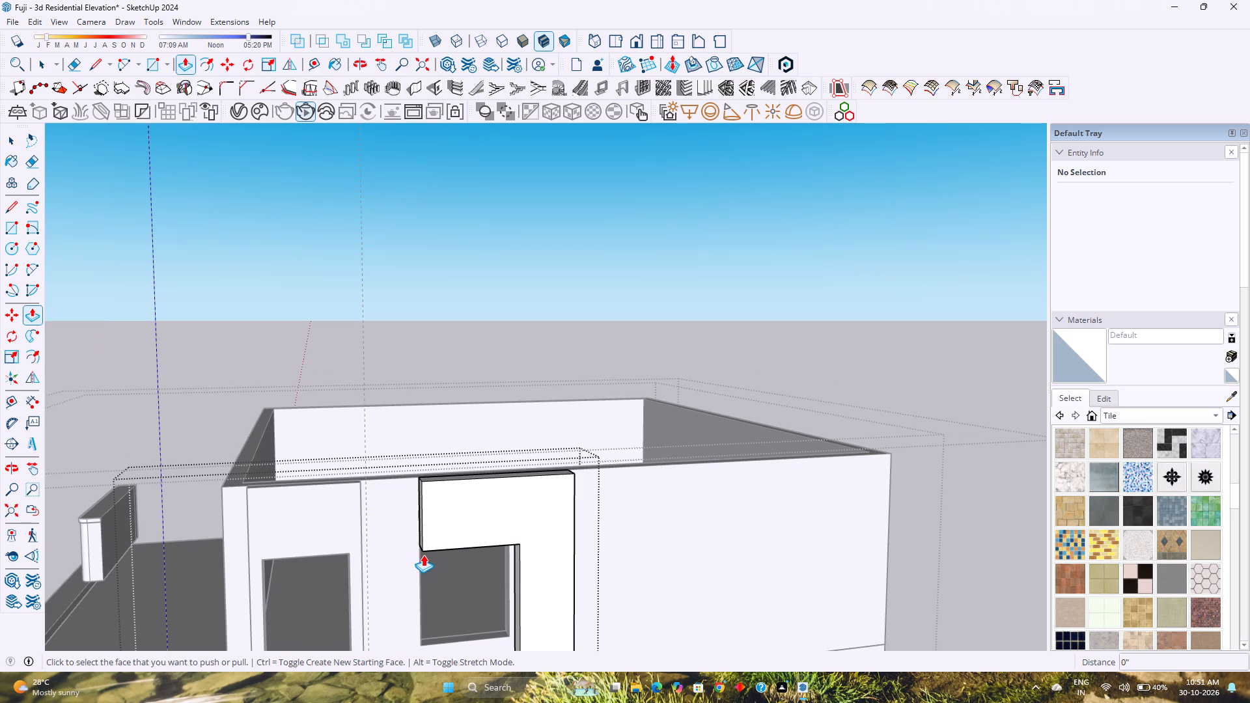
Extend the horizontal arm's end face forward by 6" twice, past the upper rear window's front edge.
middle_click_drag(419, 529, 511, 566)
left_click(533, 562)
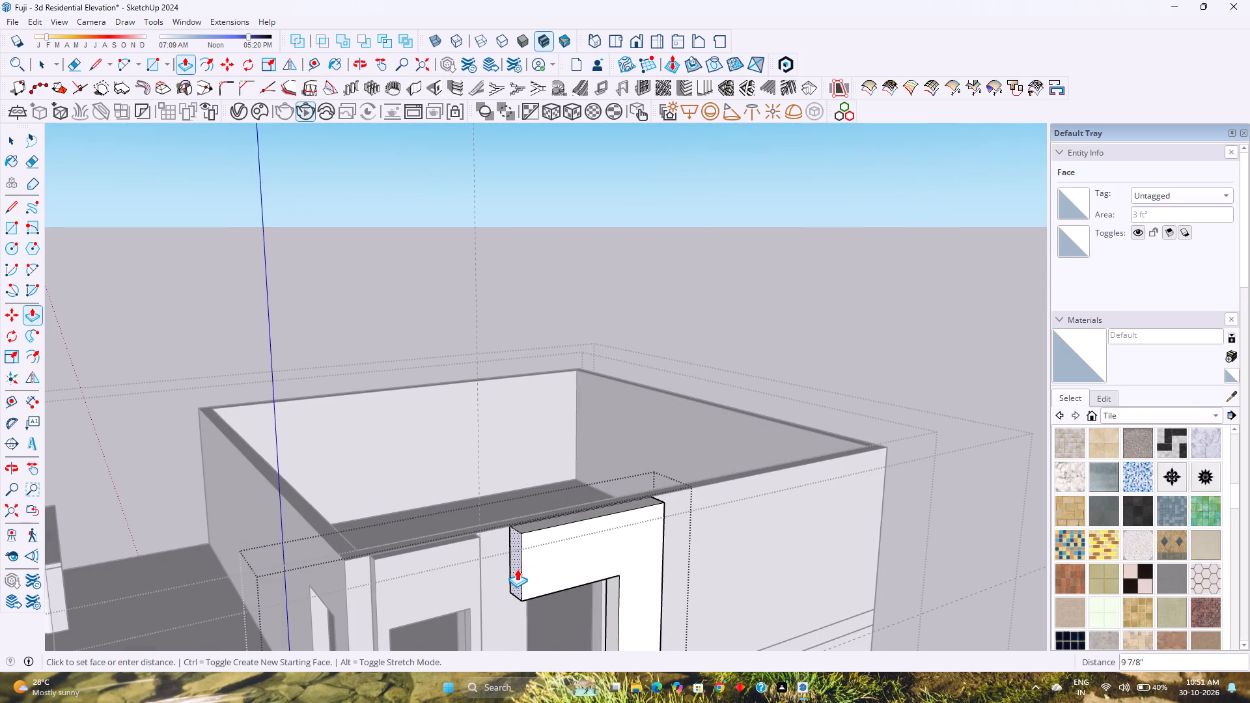
key("6")
key("Return")
double_click(523, 566)
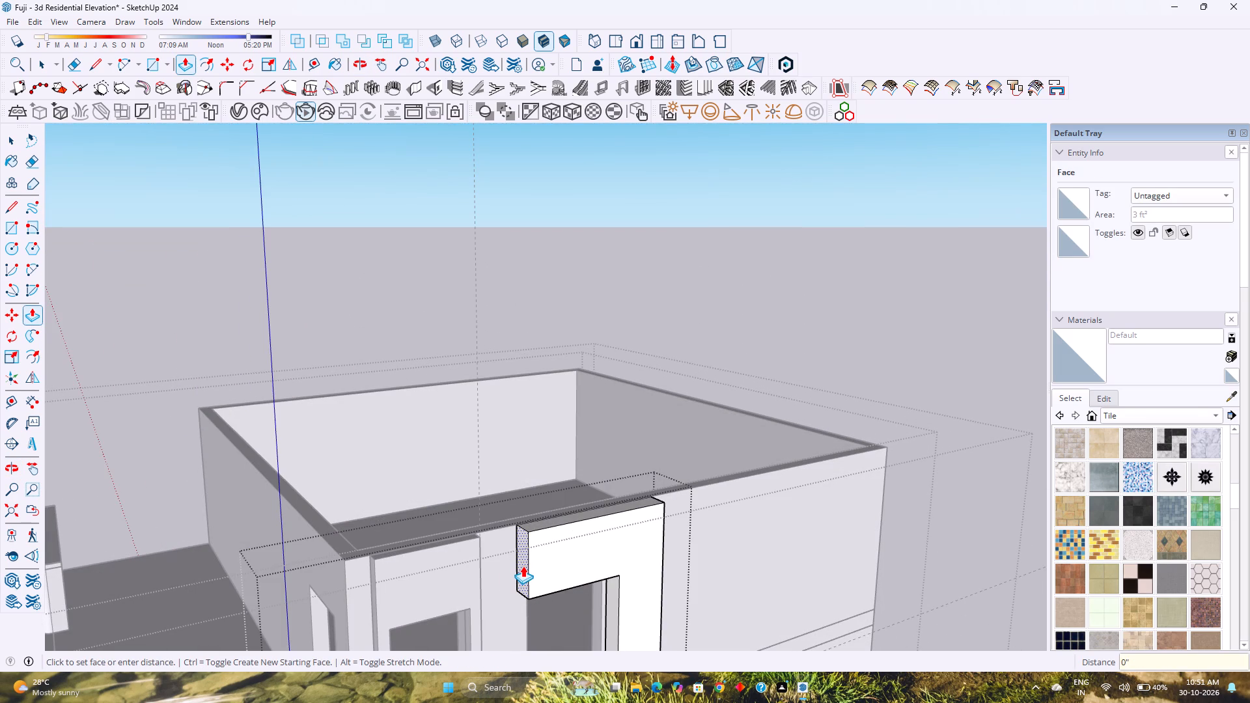
middle_click_drag(531, 566, 477, 546)
scroll(473, 539, "down", 8)
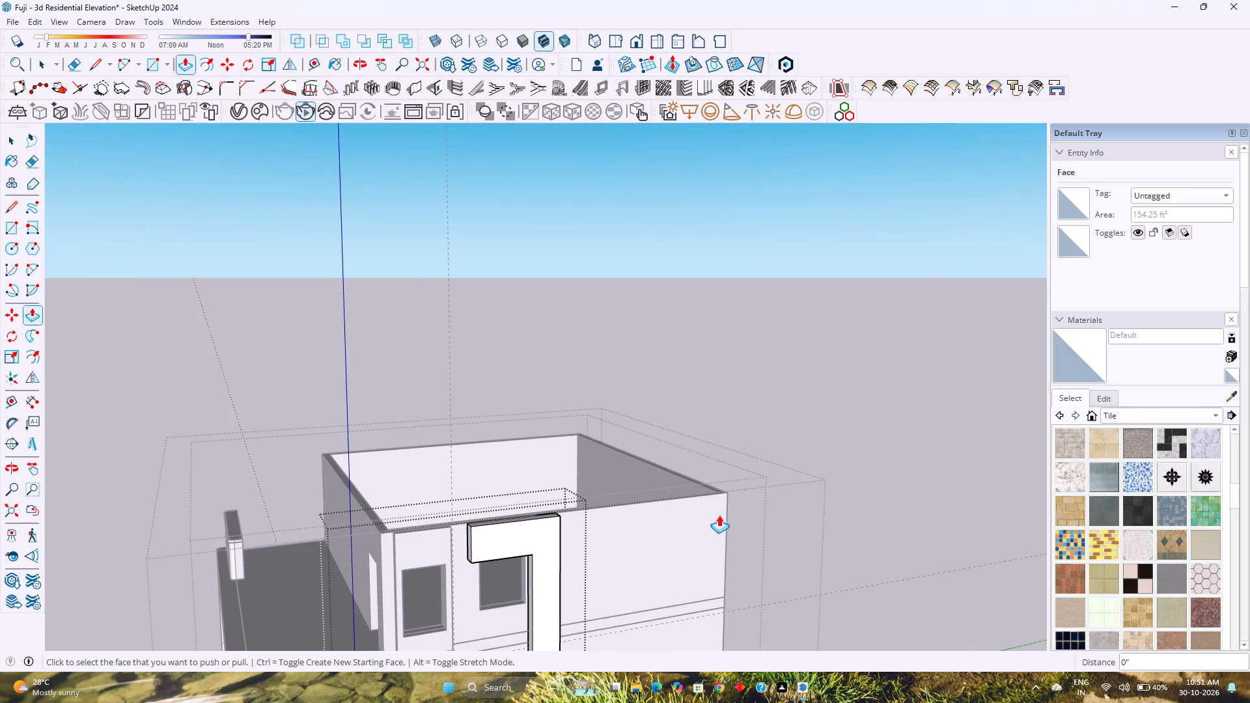
middle_click_drag(660, 523, 841, 389)
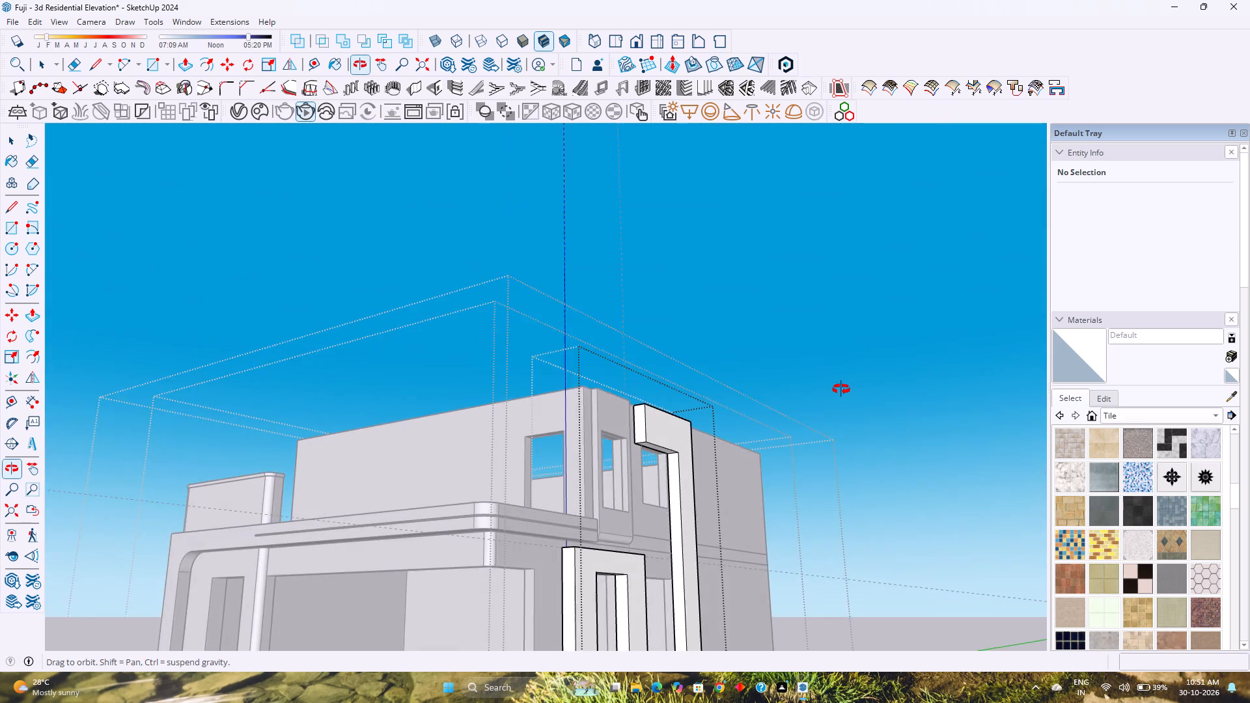
middle_click_drag(841, 389, 795, 512)
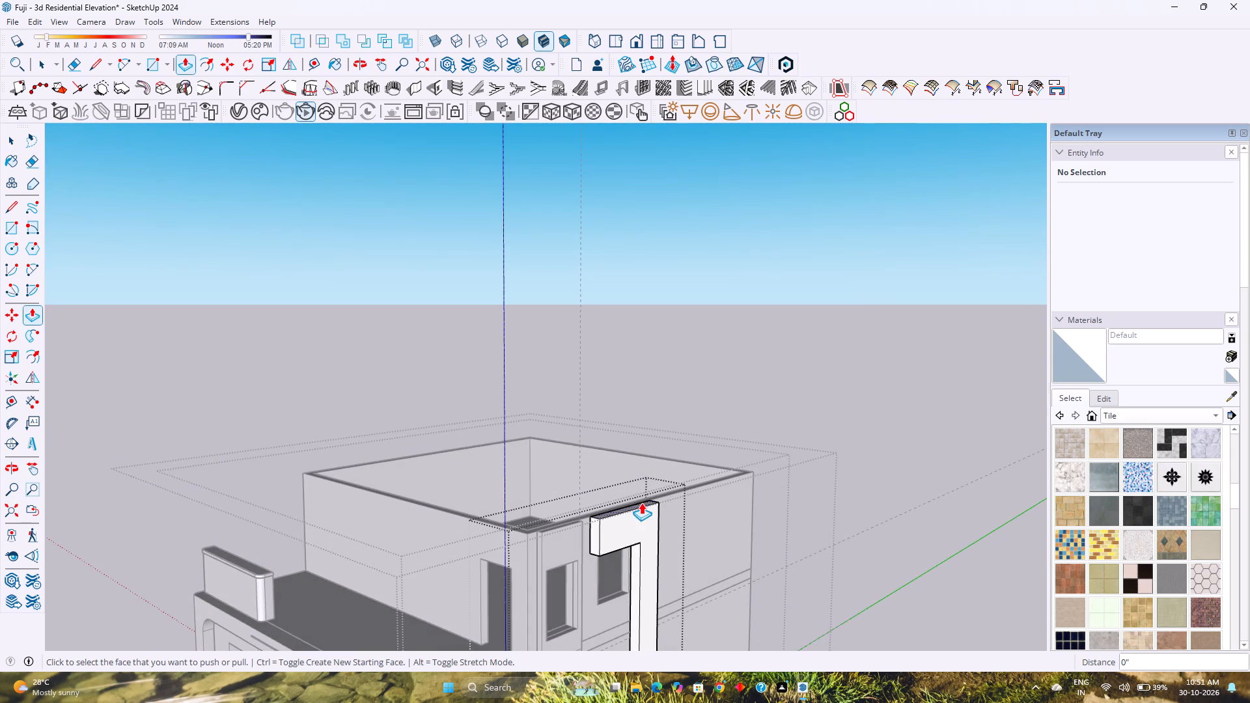
middle_click_drag(650, 527, 549, 557)
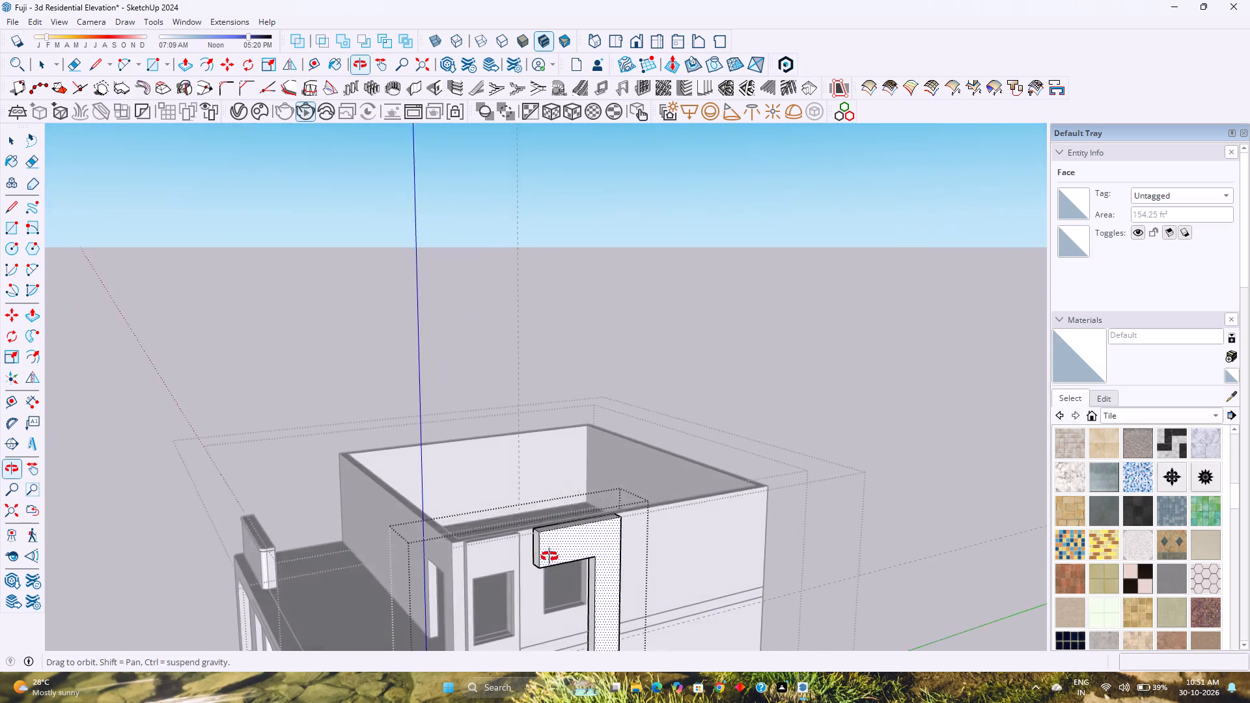
middle_click_drag(549, 557, 549, 562)
left_click(576, 527)
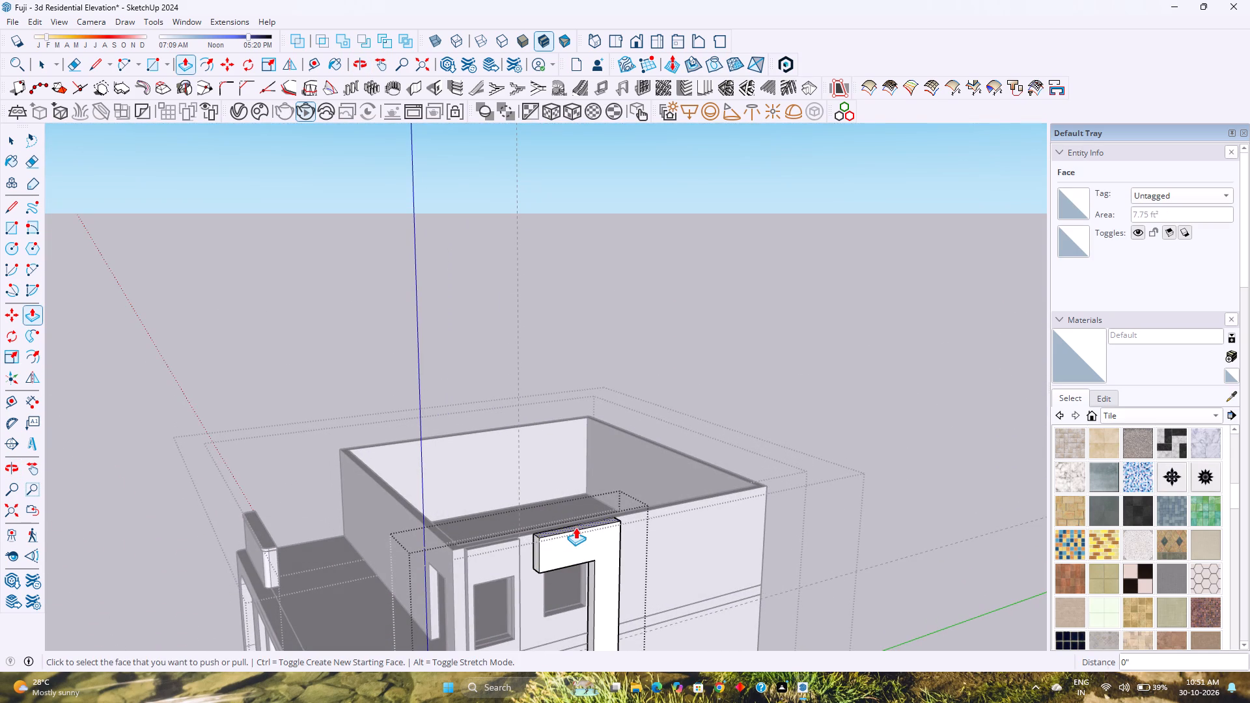
key("Escape")
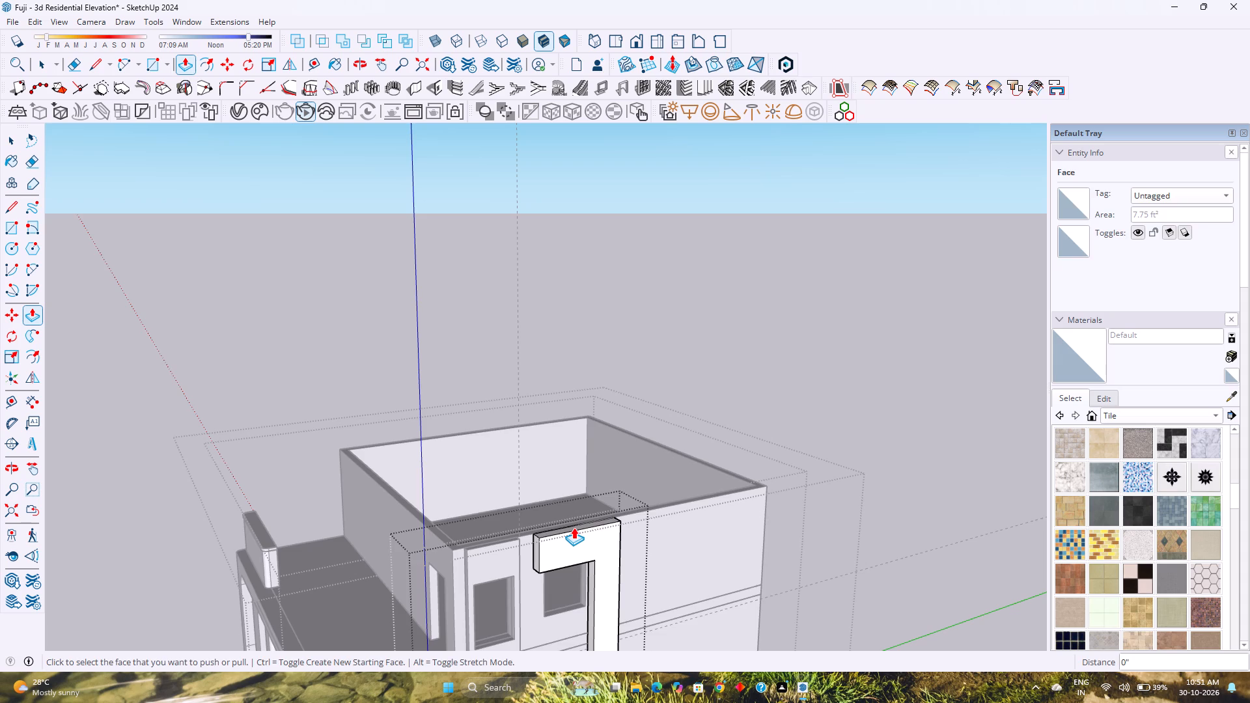
key("space")
key("Escape")
Delete all construction guides from the model.
scroll(574, 527, "down", 5)
middle_click_drag(566, 544, 619, 448, "shift")
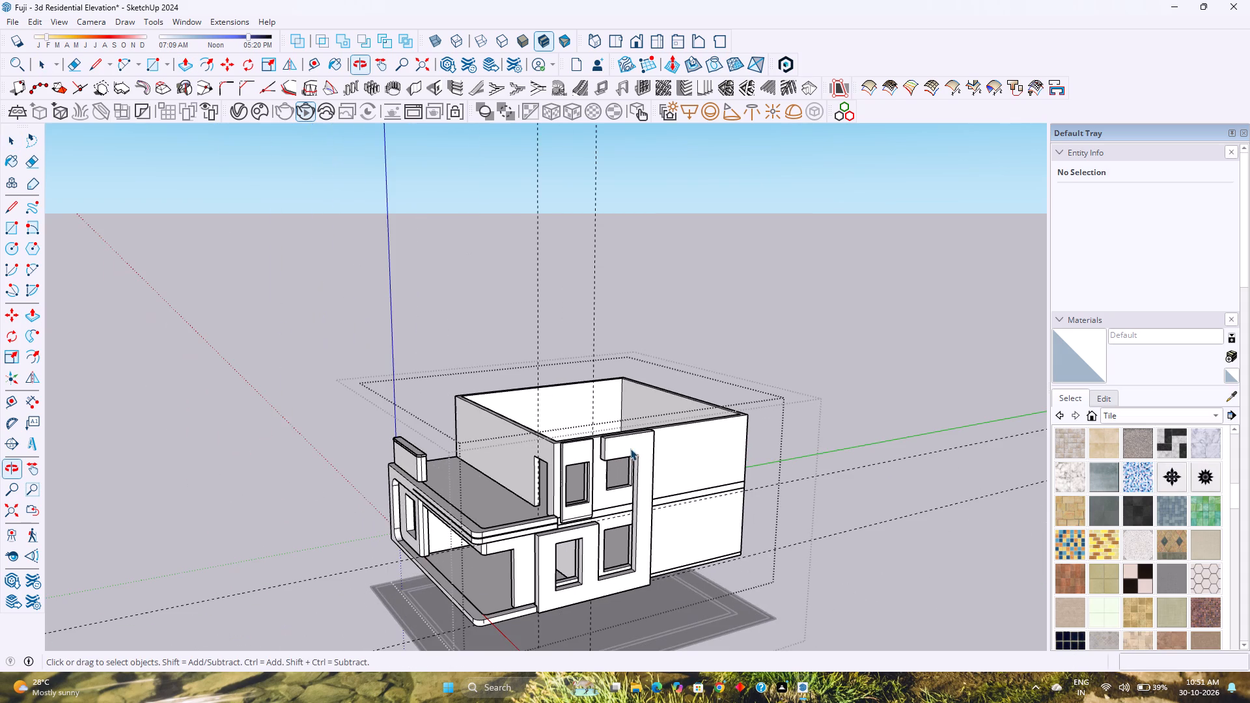
left_click(35, 19)
left_click(115, 152)
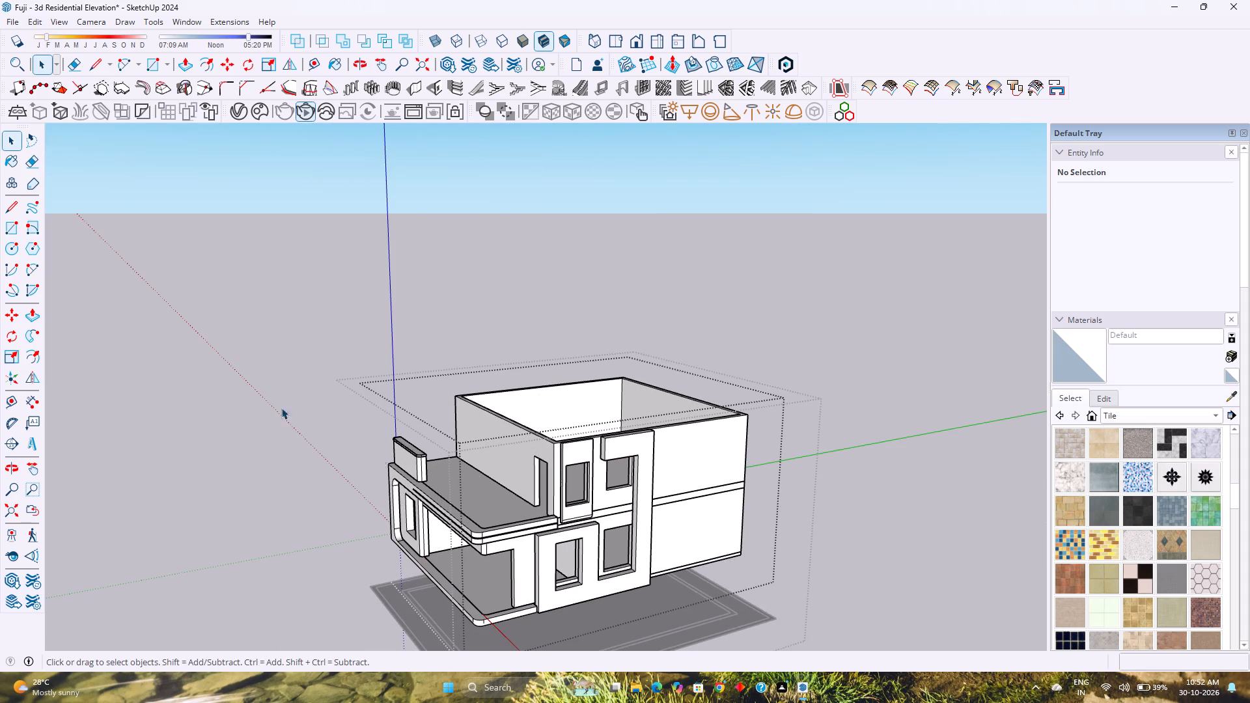
Open the ground-floor wall group and lower the sill faces of both side windows by 6".
double_click(613, 523)
scroll(598, 568, "up", 1)
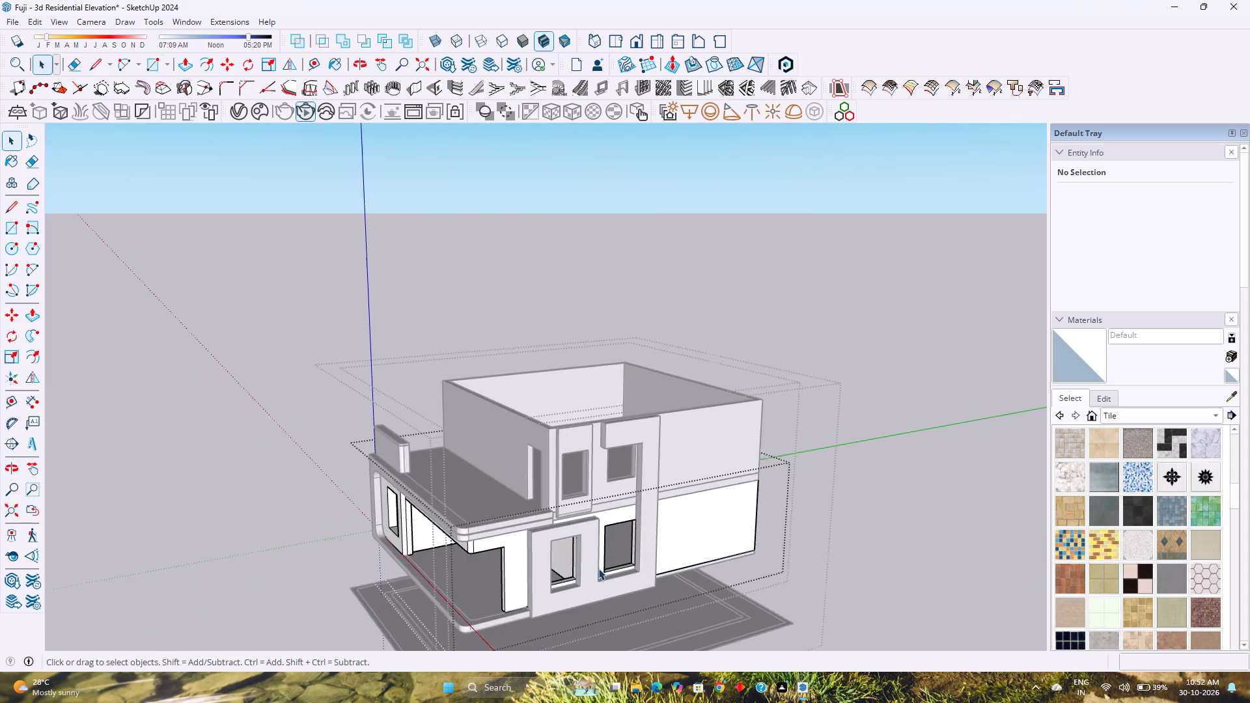
scroll(598, 568, "up", 6)
middle_click_drag(607, 570, 610, 511, "shift")
scroll(620, 513, "up", 1)
middle_click_drag(628, 516, 662, 545)
scroll(683, 546, "up", 2)
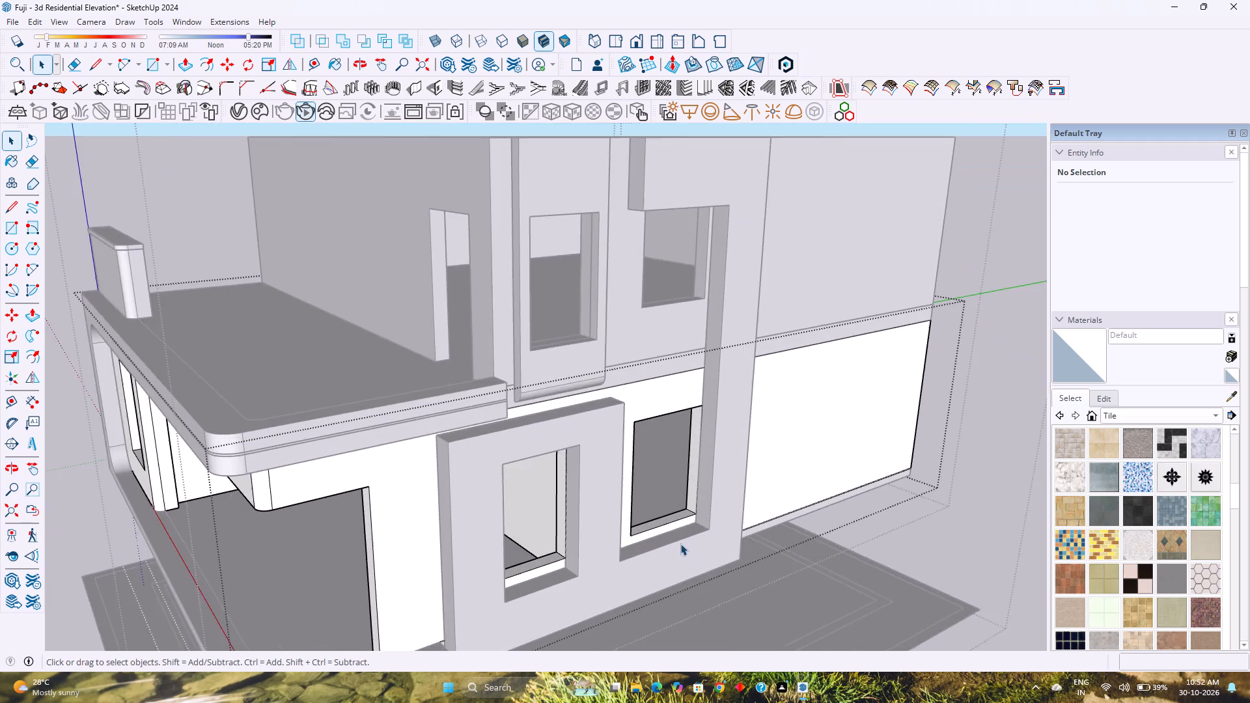
scroll(674, 538, "up", 5)
key("p")
left_click(665, 506)
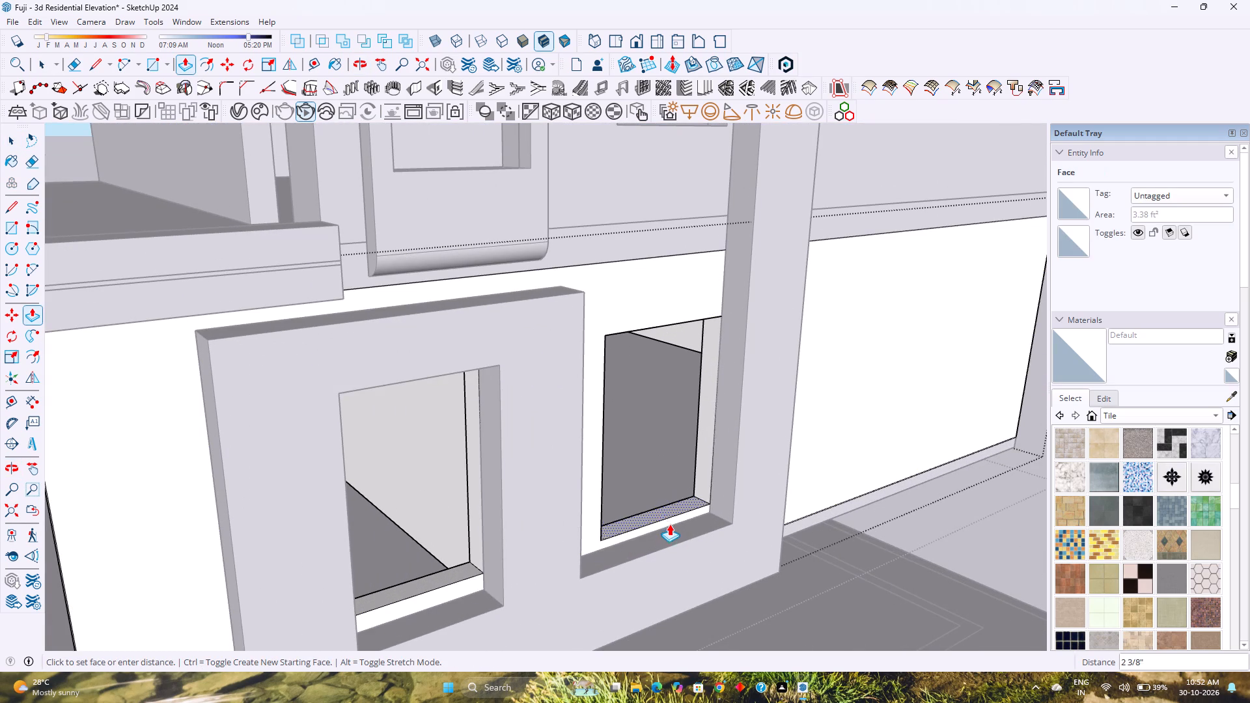
left_click(676, 540)
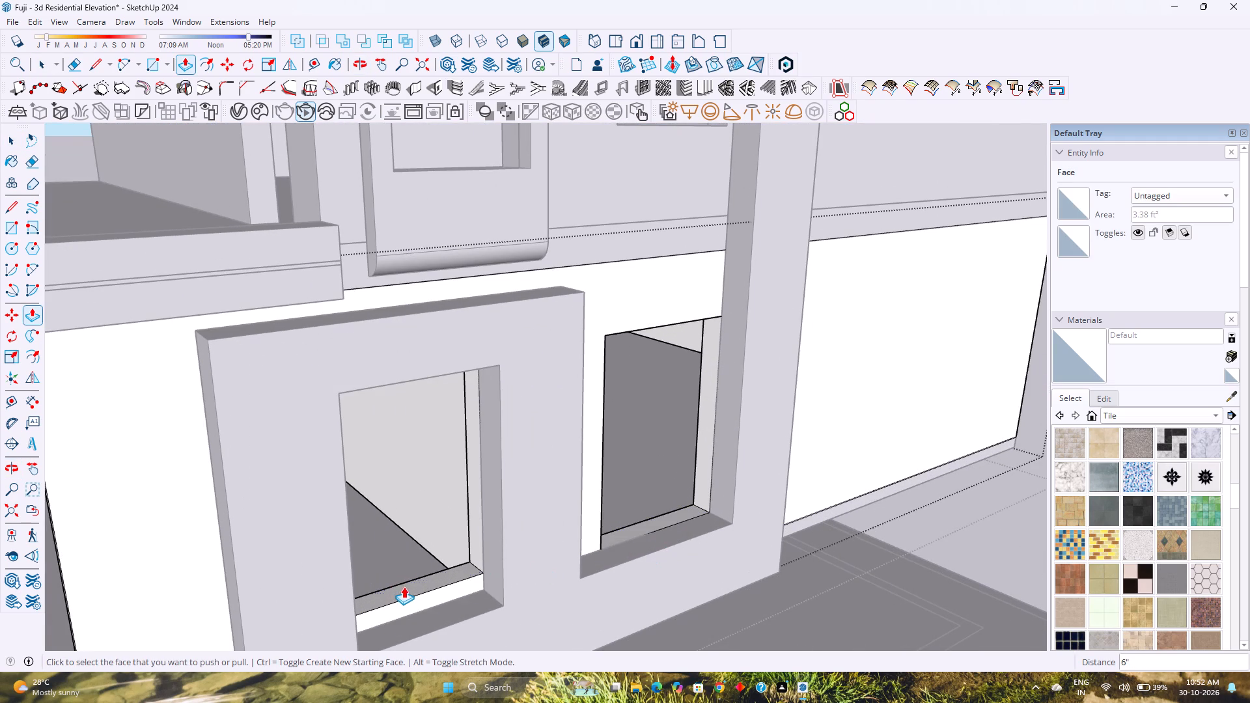
double_click(406, 586)
key("space")
Push the end face of the side wall beside the porch opening back 3' toward the window surround.
scroll(449, 564, "down", 3)
middle_click_drag(447, 563, 525, 506, "shift")
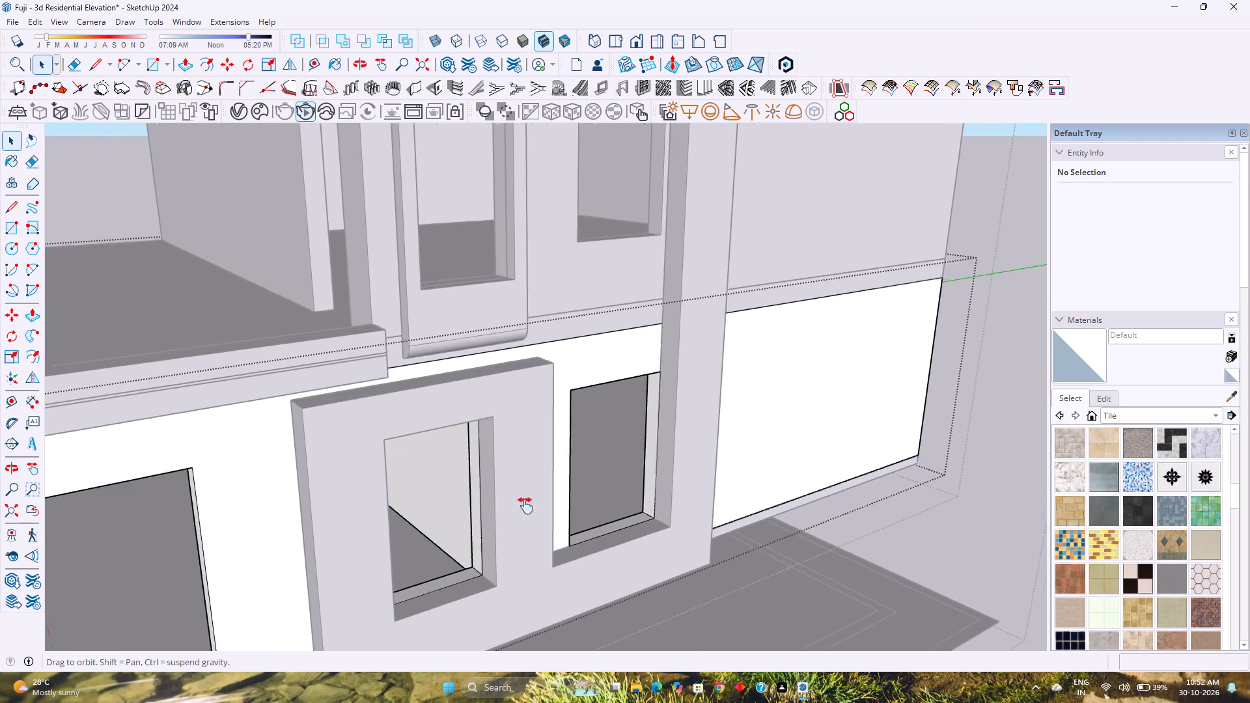
middle_click_drag(525, 506, 699, 415, "shift")
middle_click_drag(612, 463, 645, 445)
key("p")
left_click(627, 416)
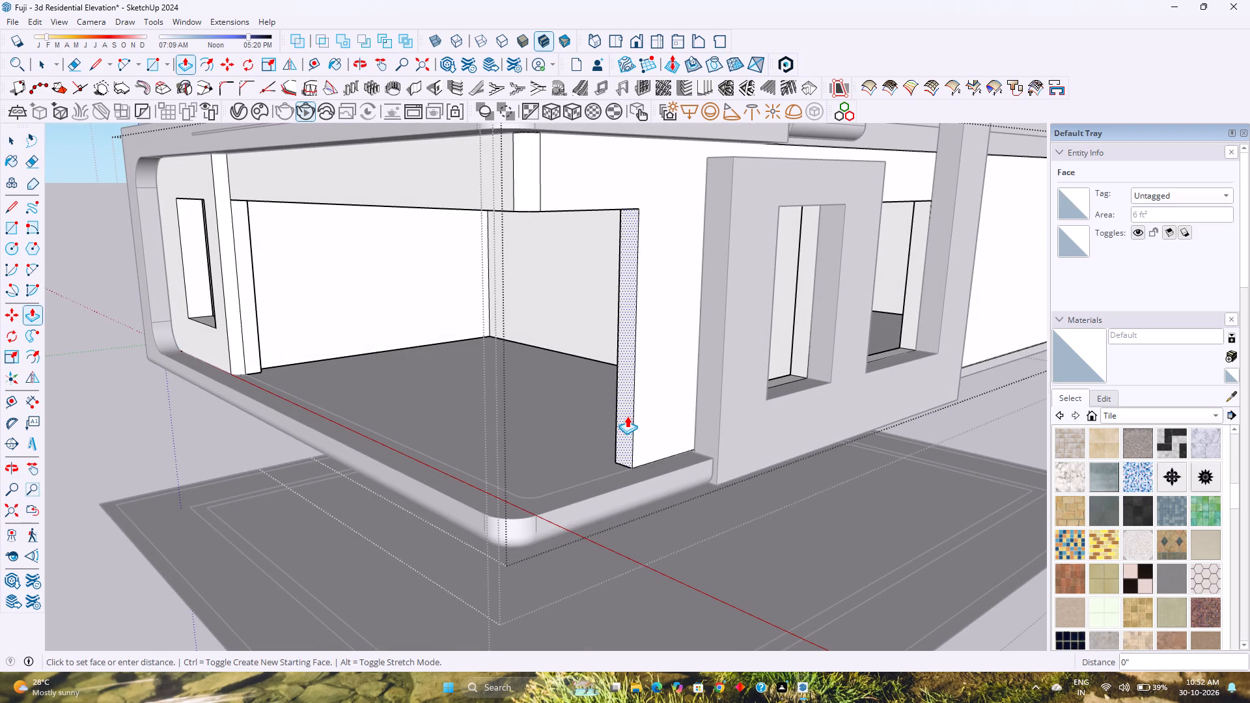
left_click(696, 383)
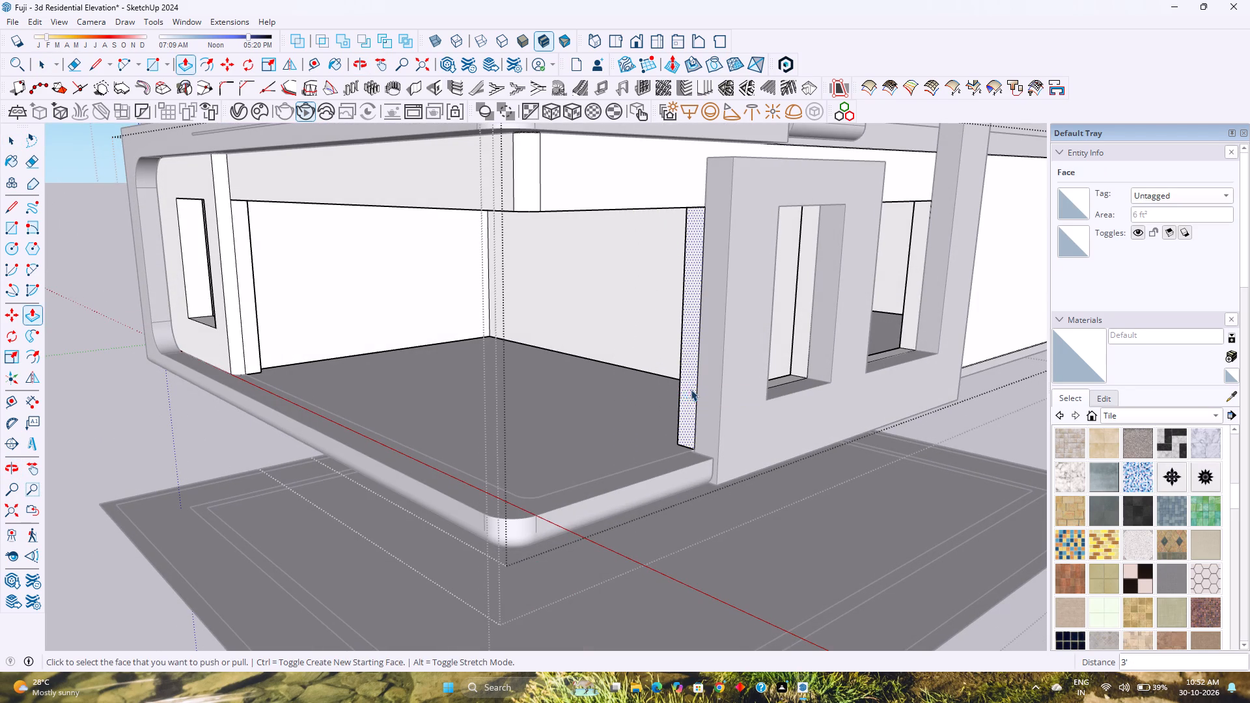
key("space")
key("Escape")
Save the model.
scroll(685, 398, "down", 2)
middle_click_drag(710, 396, 536, 475, "shift")
scroll(535, 473, "down", 2)
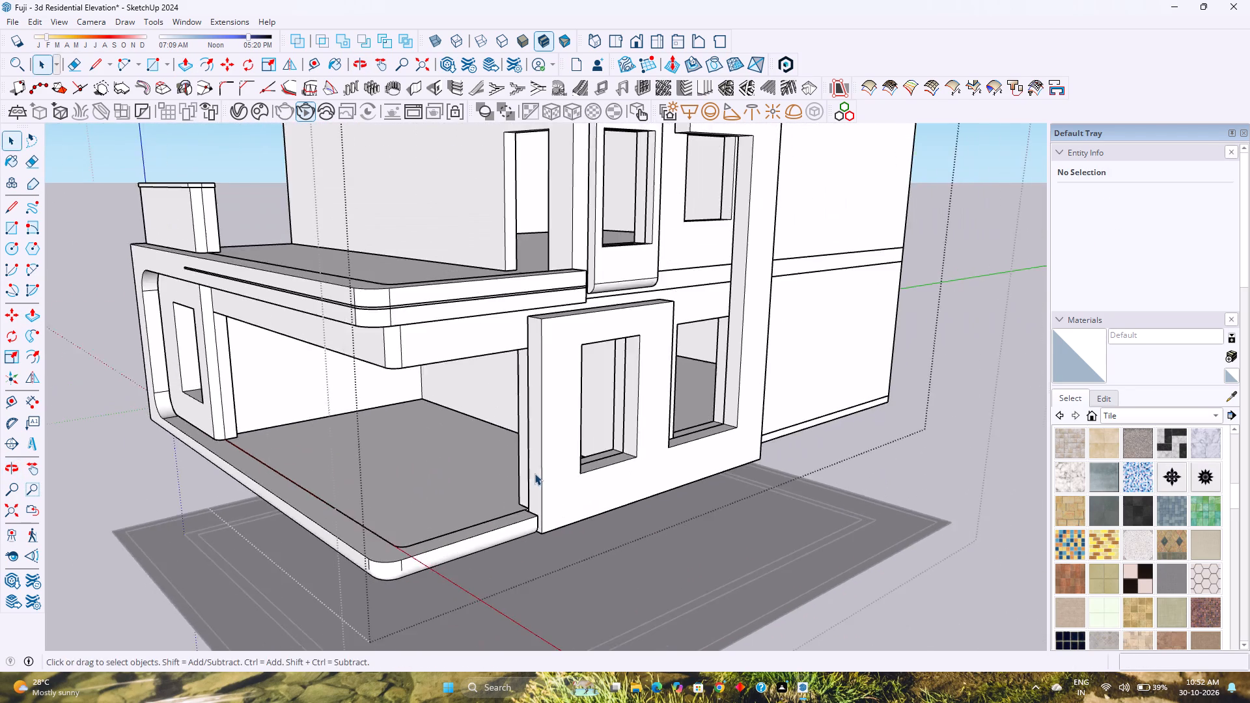
middle_click_drag(535, 473, 586, 436)
key("ctrl+s")
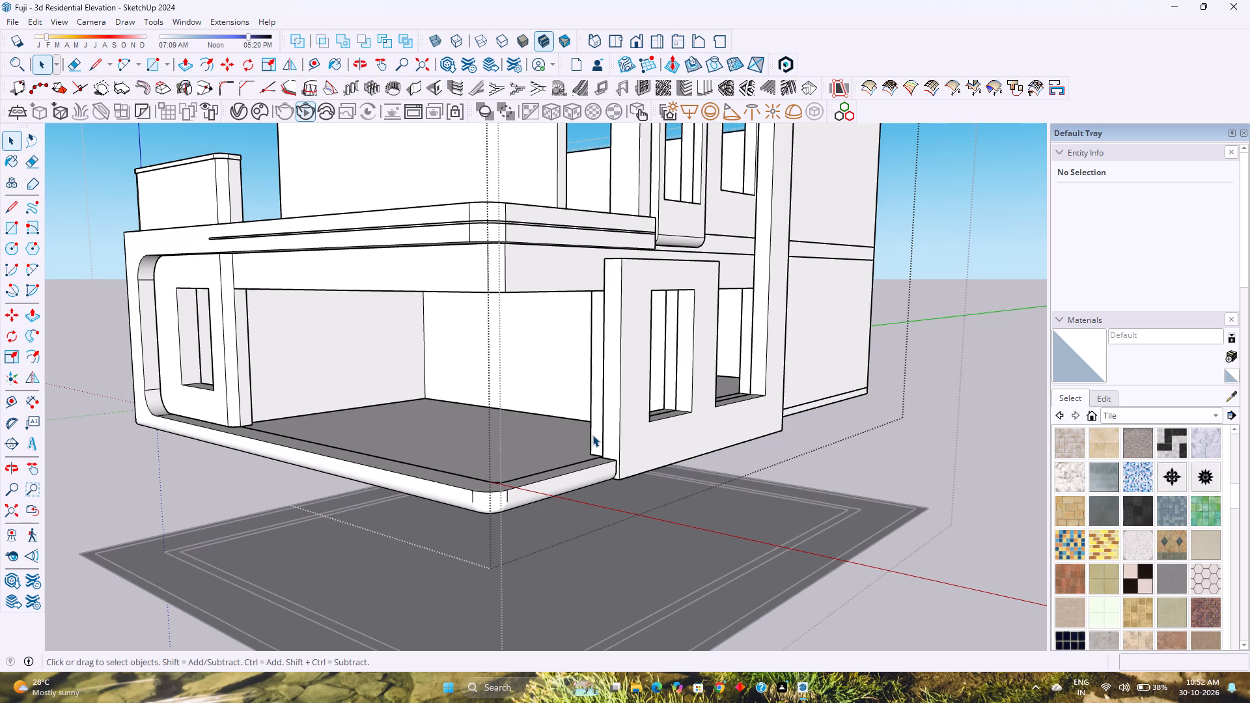
scroll(563, 473, "down", 5)
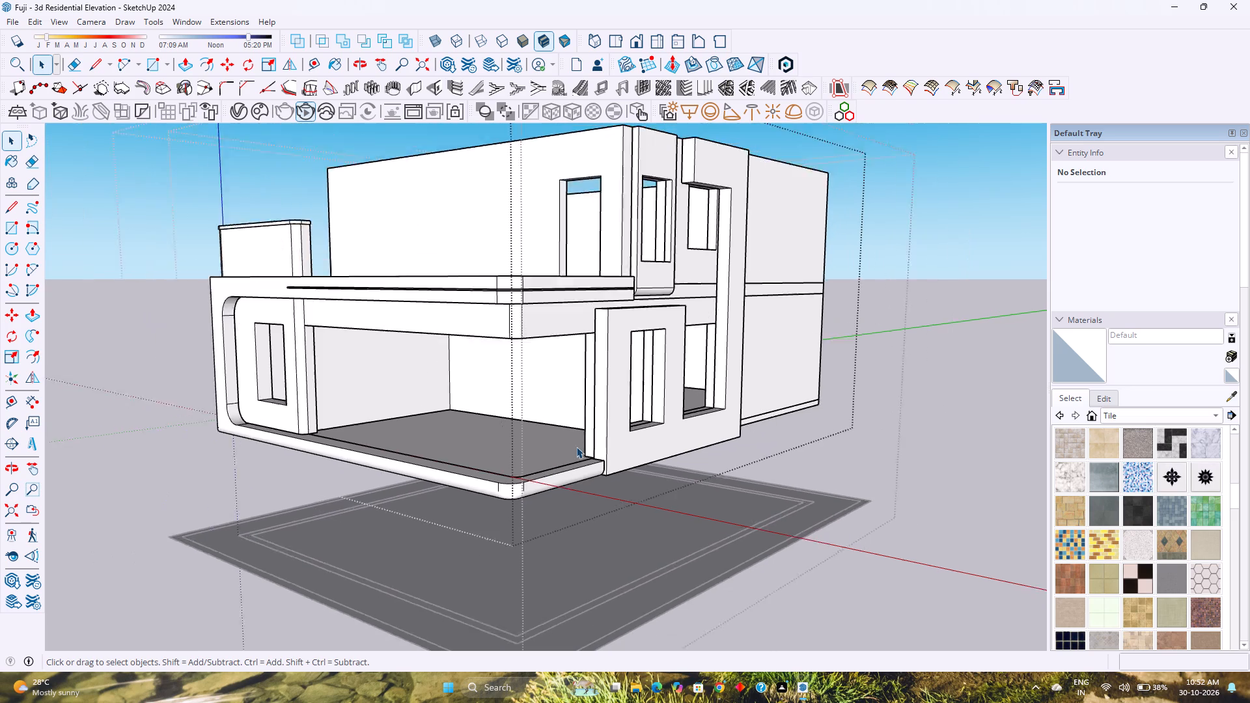
middle_click_drag(590, 449, 623, 504, "shift")
middle_click_drag(617, 502, 665, 469)
key("ctrl+s")
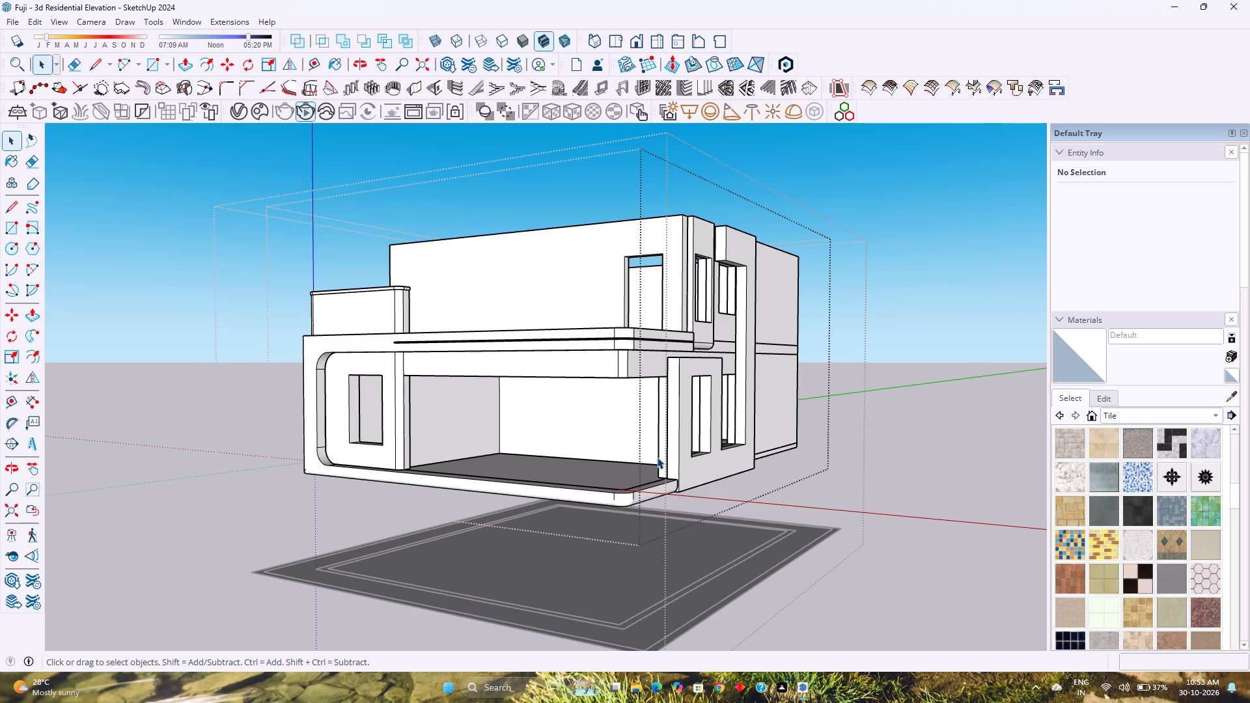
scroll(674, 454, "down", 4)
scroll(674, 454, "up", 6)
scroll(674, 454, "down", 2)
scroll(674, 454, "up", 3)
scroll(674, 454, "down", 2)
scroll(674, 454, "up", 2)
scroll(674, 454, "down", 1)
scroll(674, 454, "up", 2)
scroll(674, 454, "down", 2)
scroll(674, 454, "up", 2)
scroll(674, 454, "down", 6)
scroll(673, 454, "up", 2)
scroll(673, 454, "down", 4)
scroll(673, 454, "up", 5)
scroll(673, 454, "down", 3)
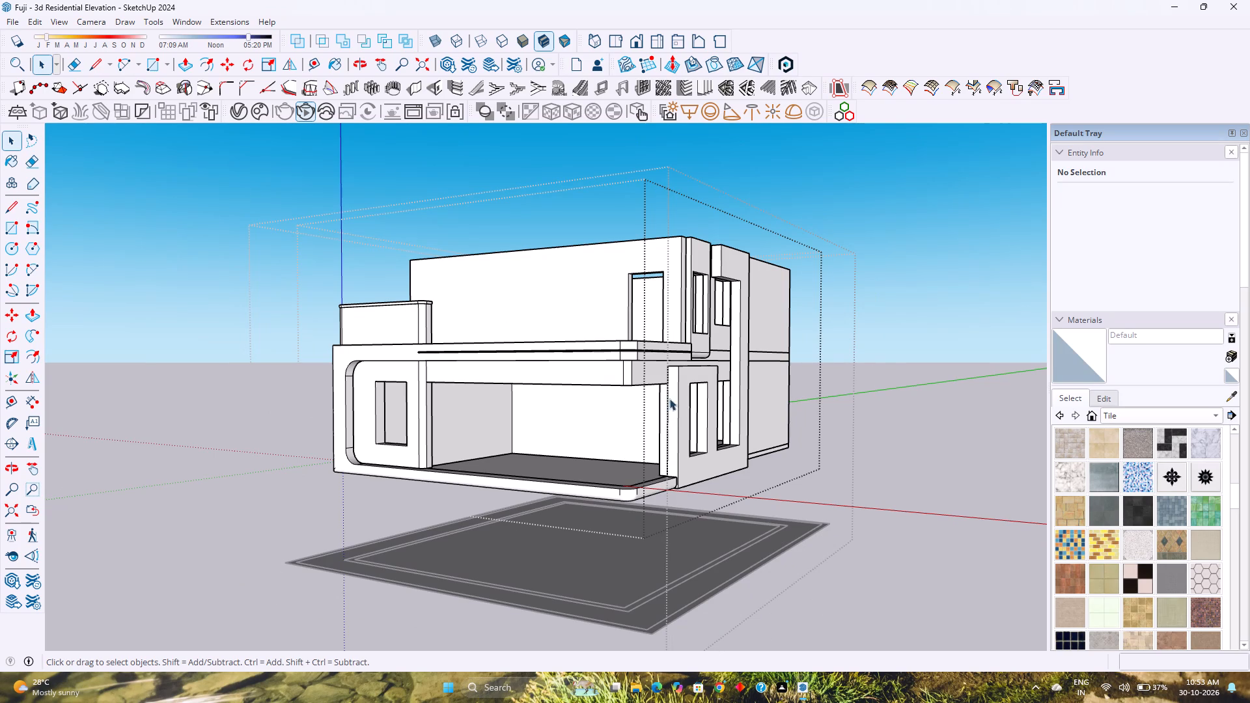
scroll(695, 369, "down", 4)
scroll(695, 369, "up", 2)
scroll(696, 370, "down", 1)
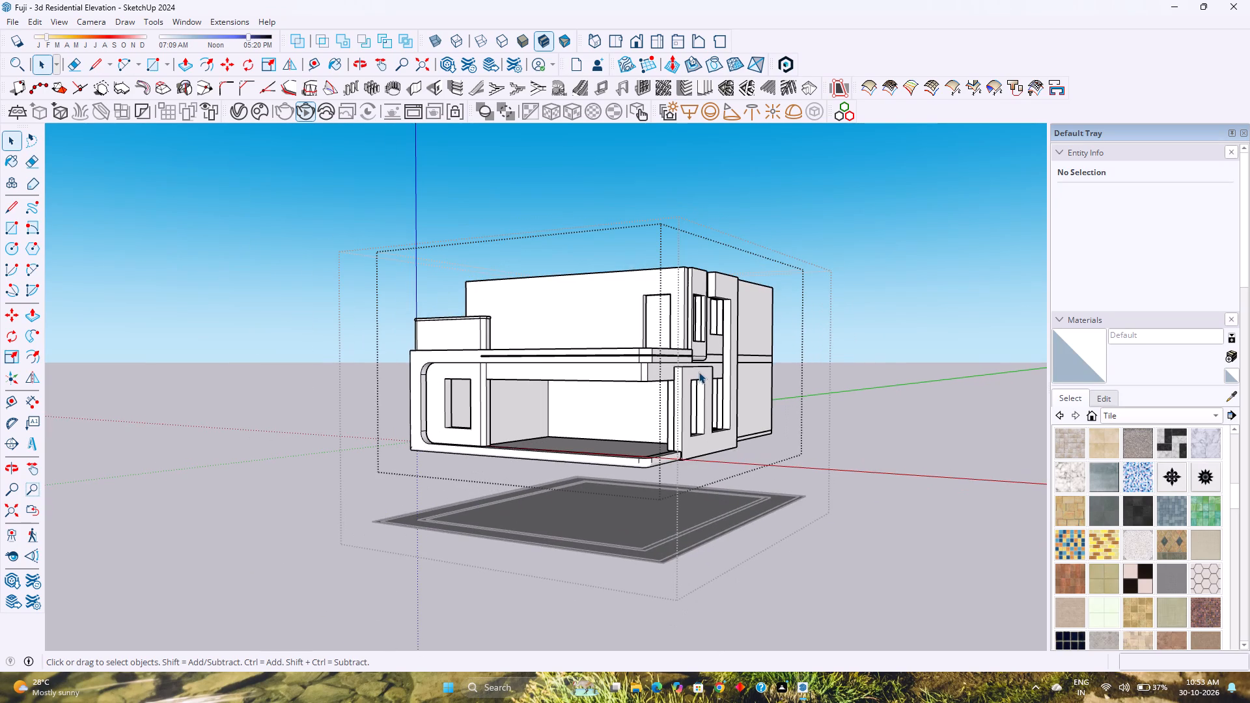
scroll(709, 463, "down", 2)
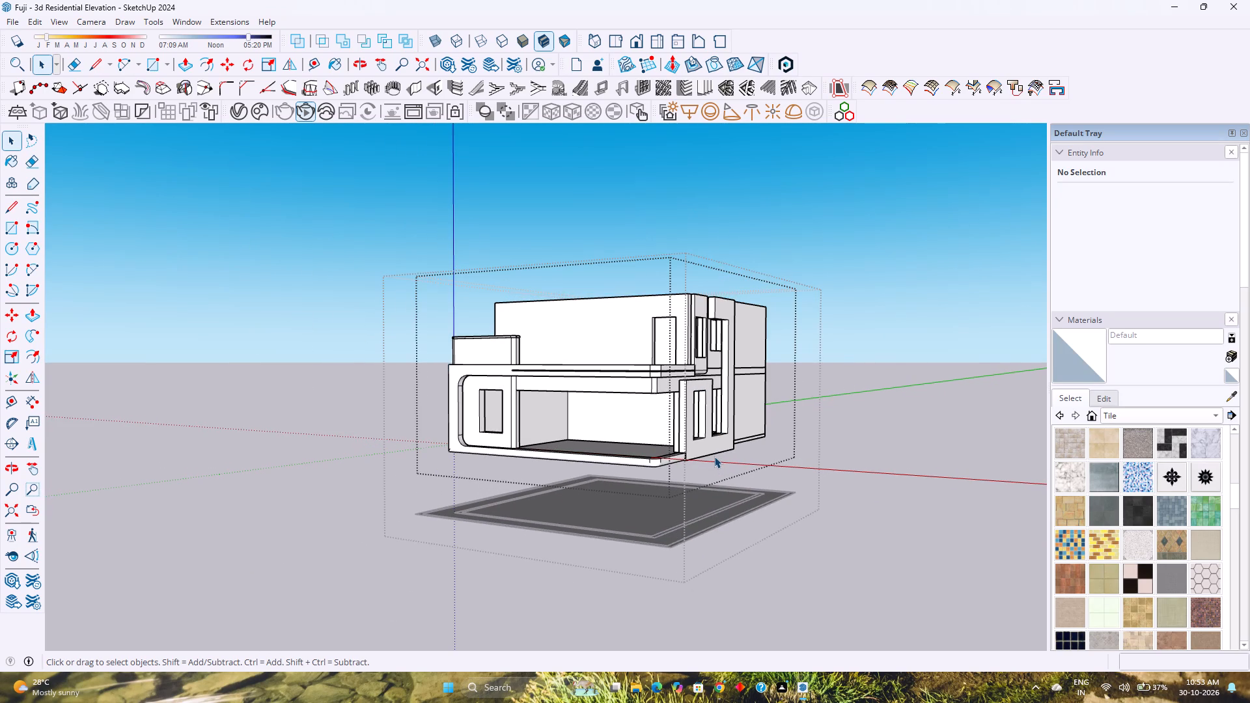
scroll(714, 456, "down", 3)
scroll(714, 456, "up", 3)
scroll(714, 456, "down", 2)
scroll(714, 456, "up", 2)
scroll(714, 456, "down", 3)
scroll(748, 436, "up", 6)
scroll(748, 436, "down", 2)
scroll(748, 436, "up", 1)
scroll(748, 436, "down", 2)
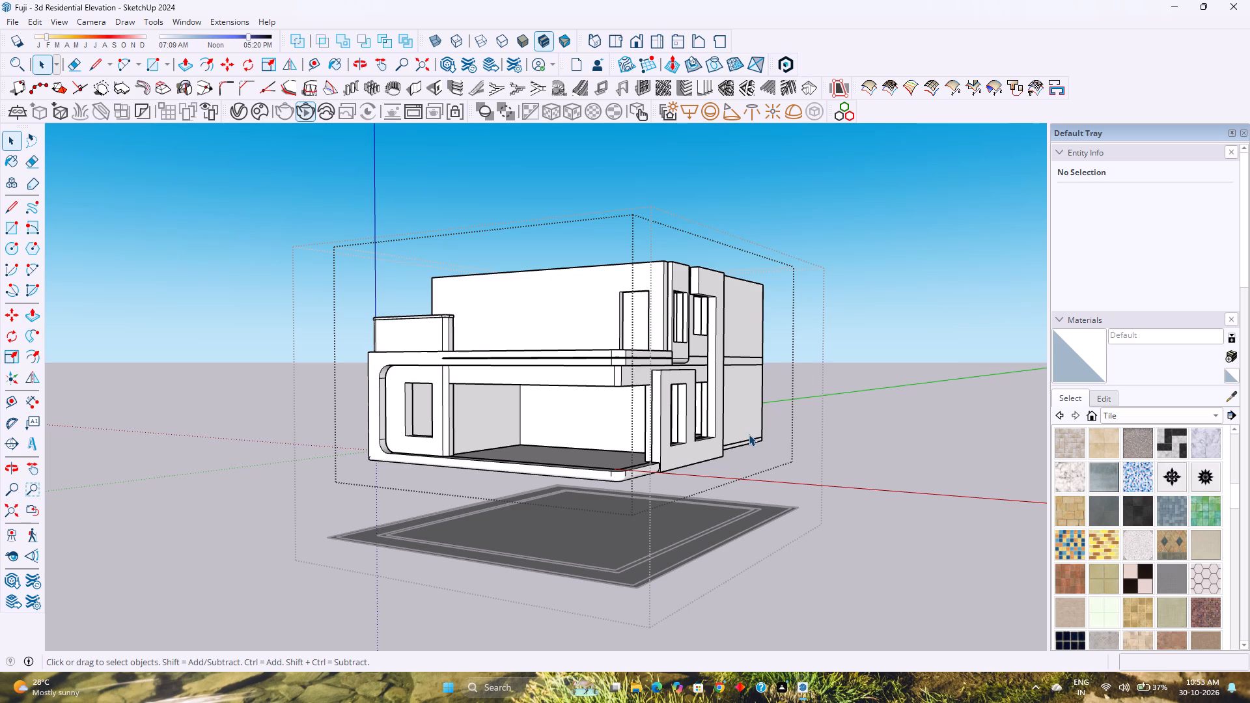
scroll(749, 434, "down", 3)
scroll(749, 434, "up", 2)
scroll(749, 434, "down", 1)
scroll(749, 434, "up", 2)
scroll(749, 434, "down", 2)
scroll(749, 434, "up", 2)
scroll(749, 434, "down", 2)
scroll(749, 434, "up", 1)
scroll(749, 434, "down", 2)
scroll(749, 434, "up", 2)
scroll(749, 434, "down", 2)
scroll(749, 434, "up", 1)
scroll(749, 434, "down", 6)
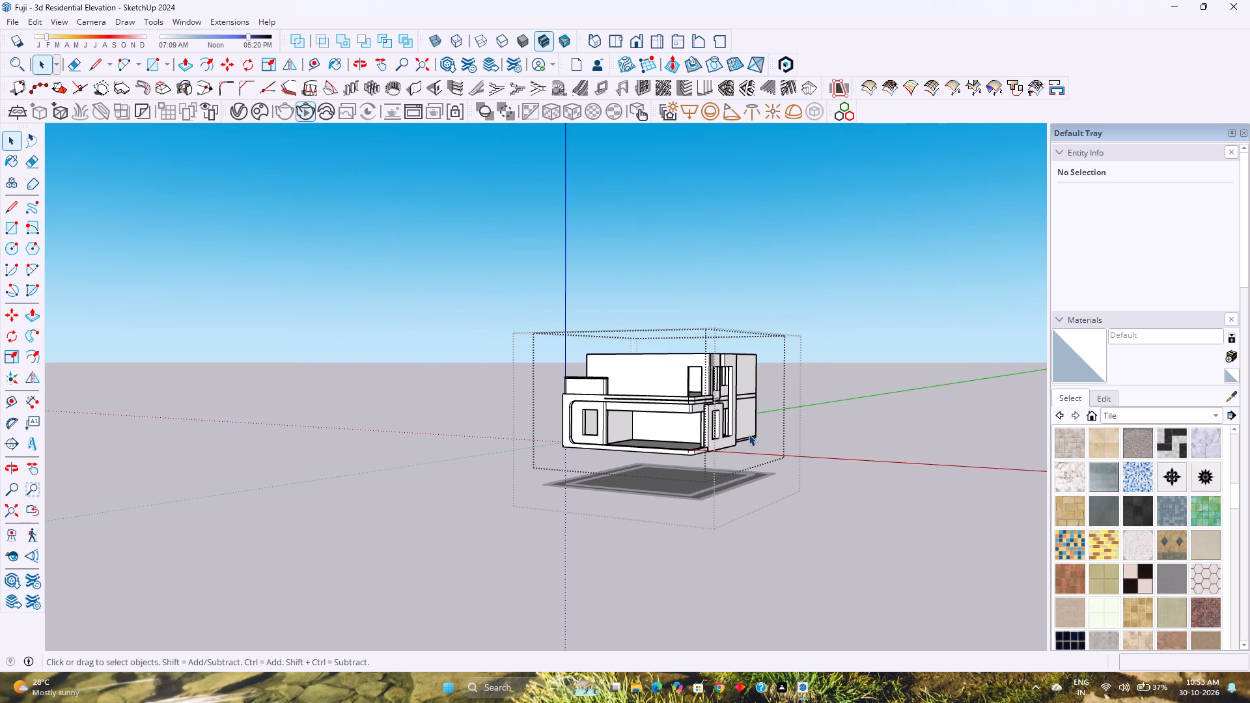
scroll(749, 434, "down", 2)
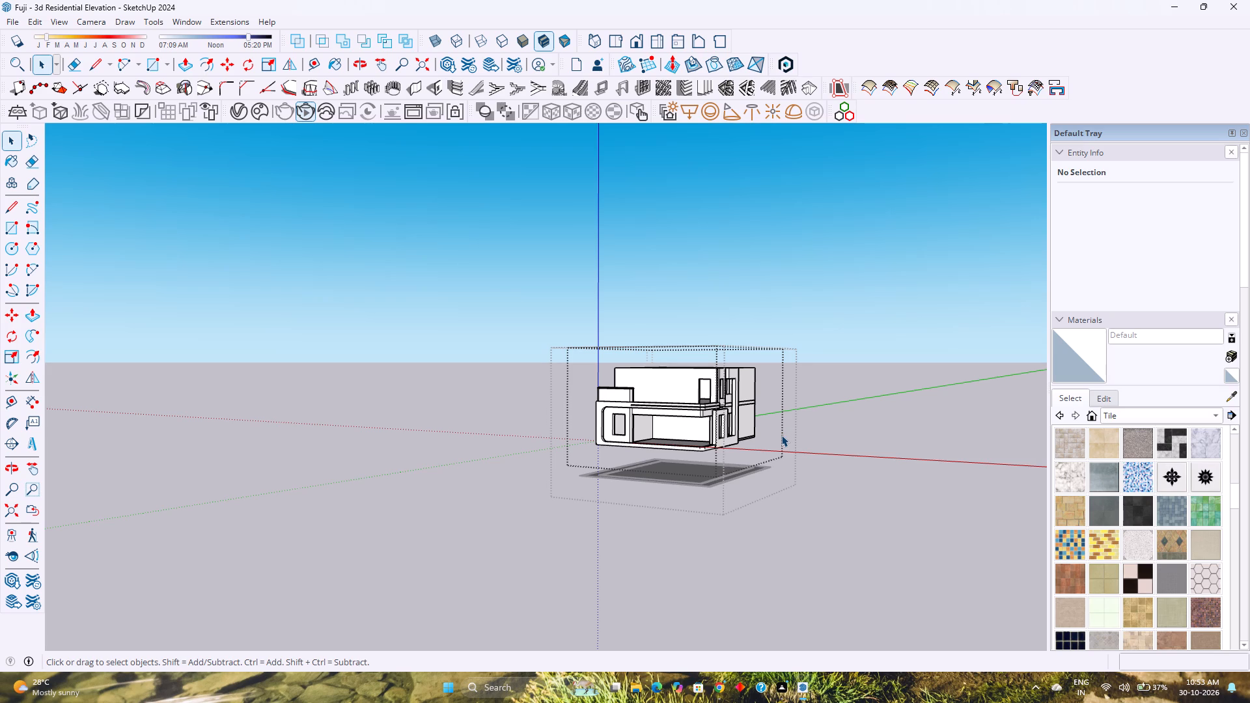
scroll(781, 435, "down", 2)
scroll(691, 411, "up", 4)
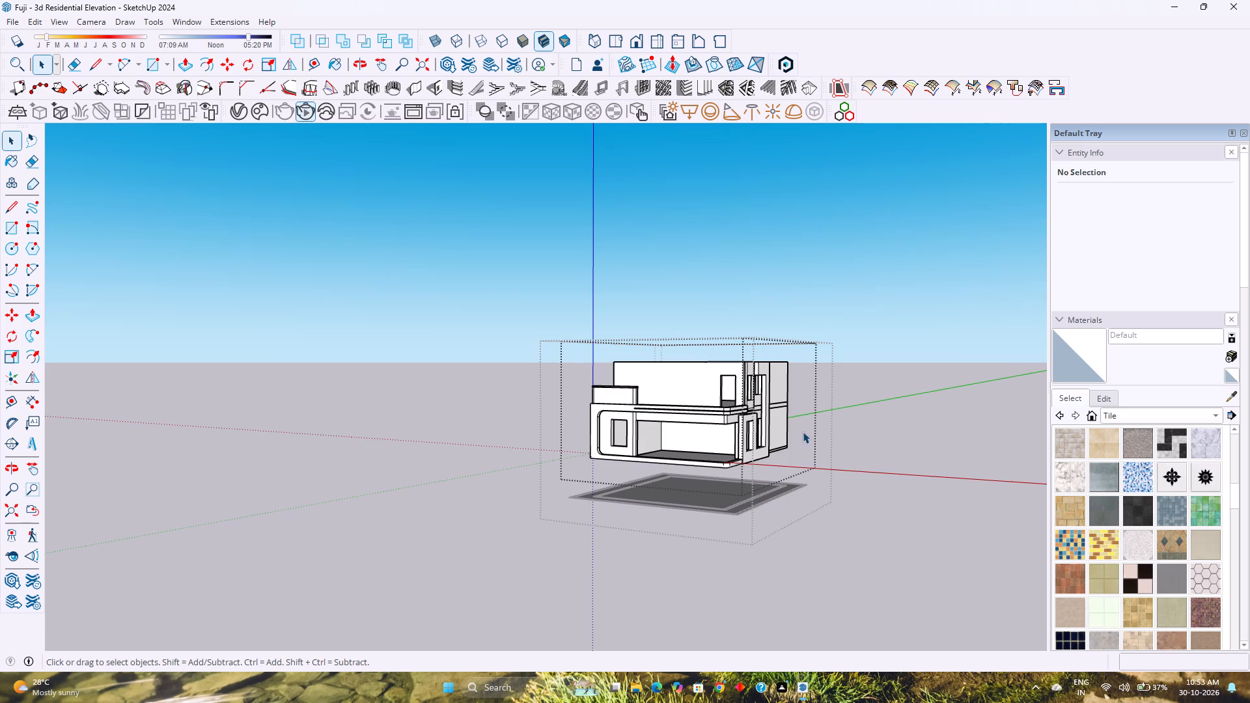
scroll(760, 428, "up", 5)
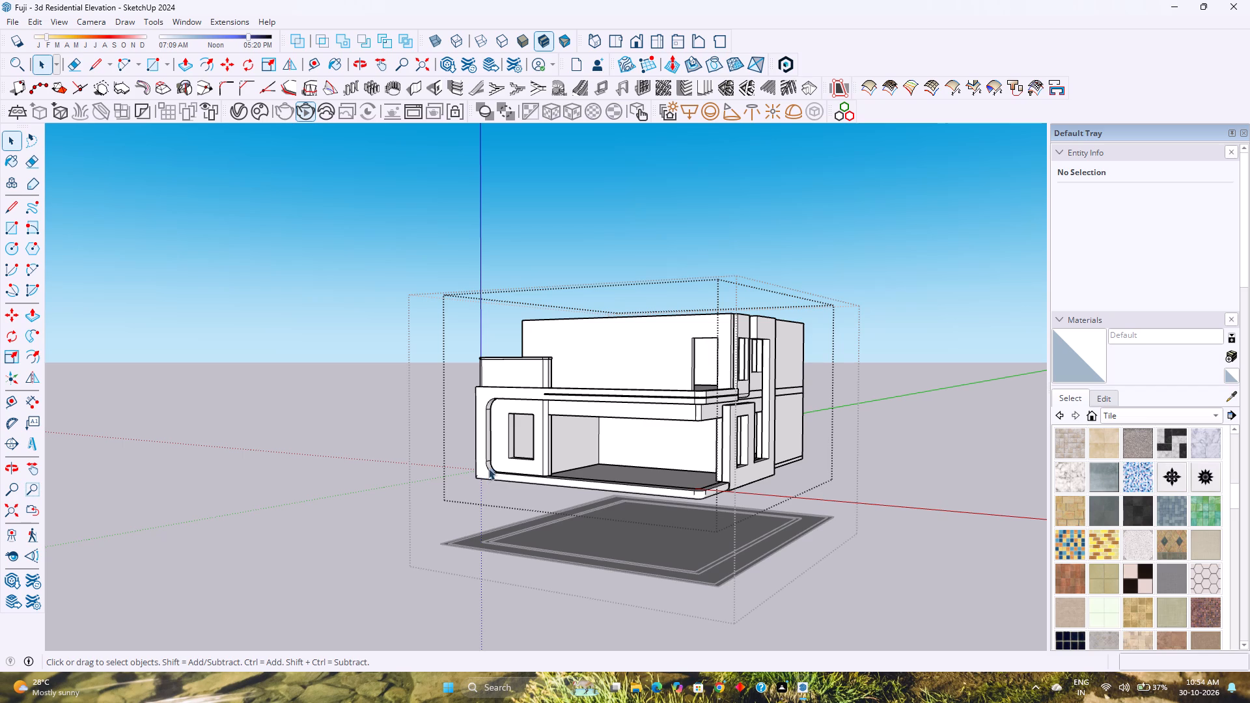
Open the ground-floor wall group and draw 2' vertical lines from the front window's two upper corners up to the wall face's top edge.
double_click(527, 468)
scroll(527, 468, "up", 6)
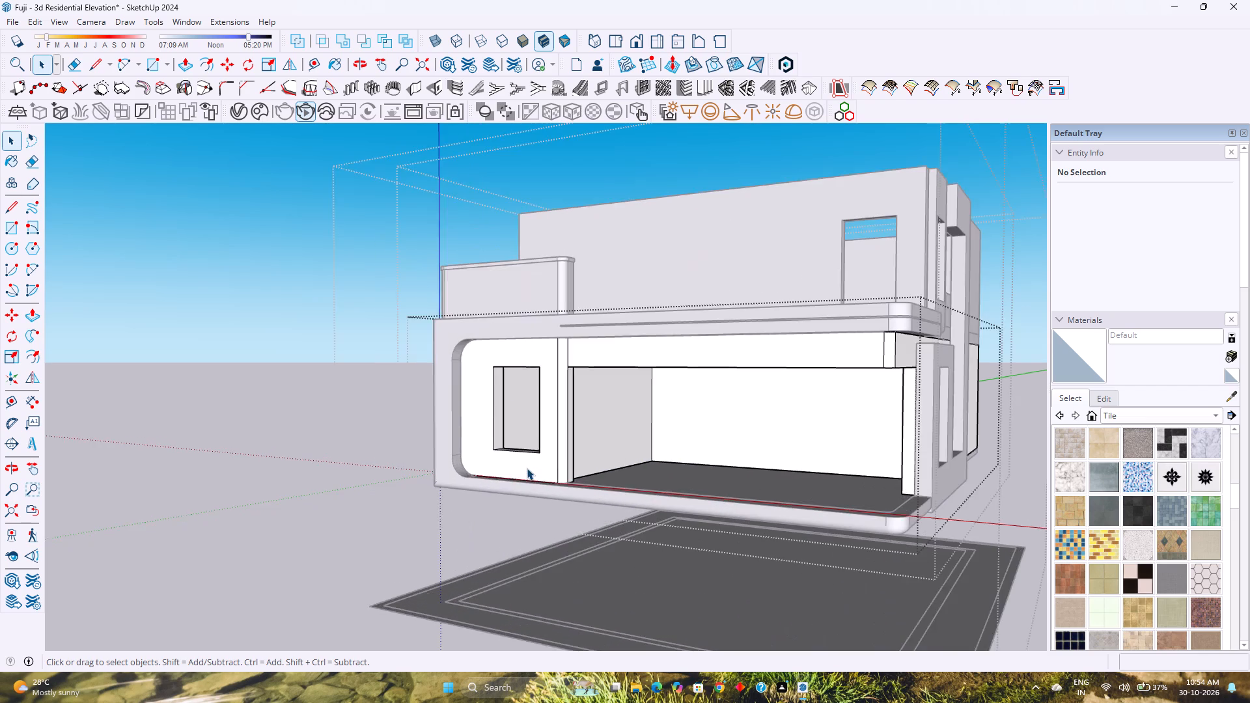
scroll(527, 468, "up", 3)
left_click(527, 468)
scroll(527, 468, "up", 3)
middle_click_drag(527, 468, 584, 496)
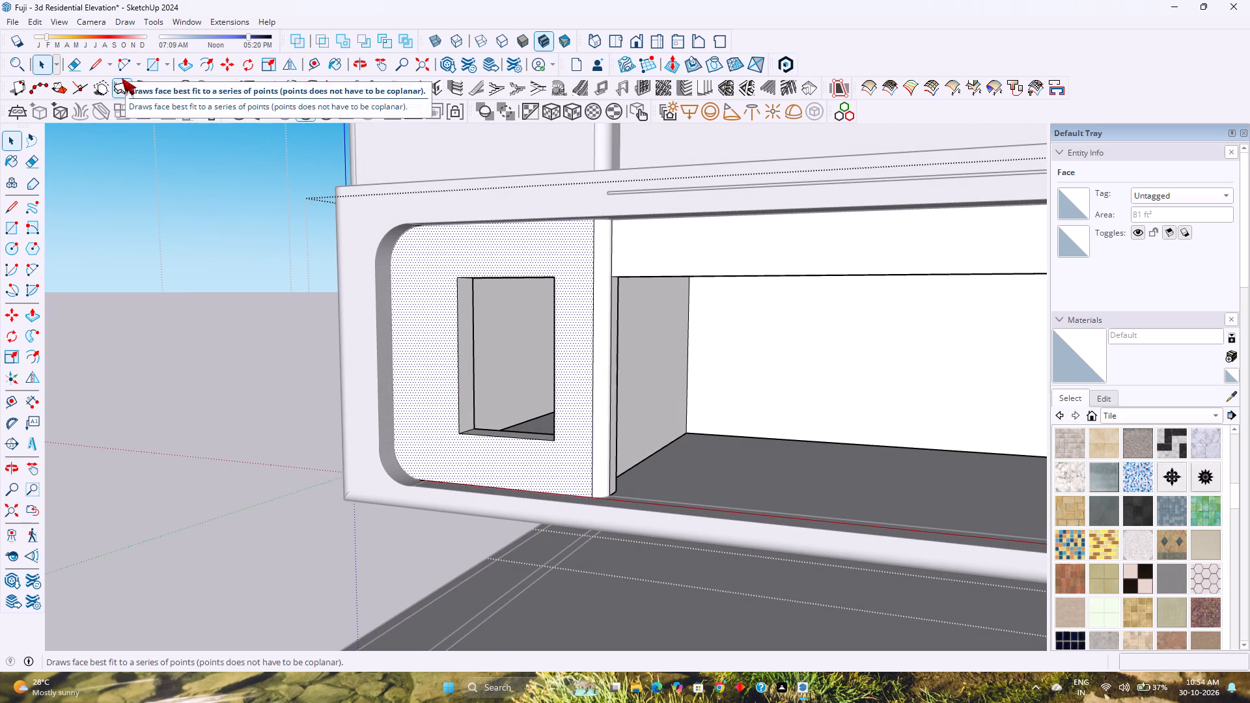
left_click(98, 55)
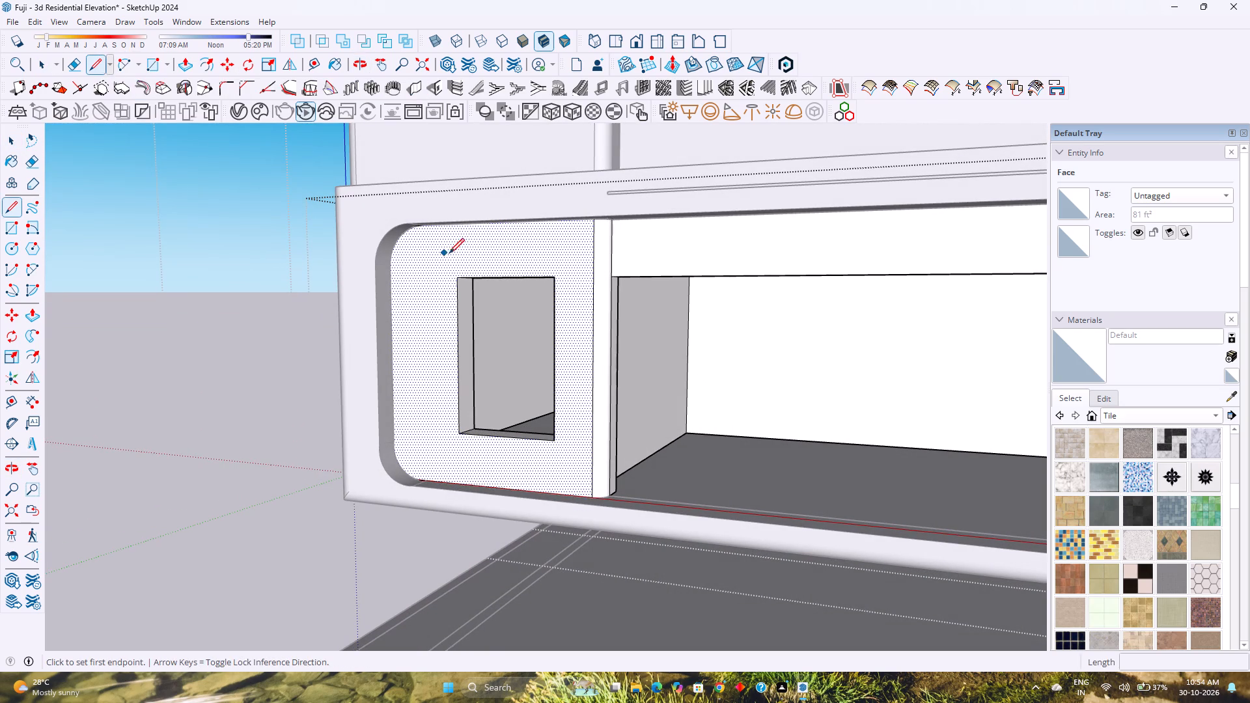
left_click(458, 276)
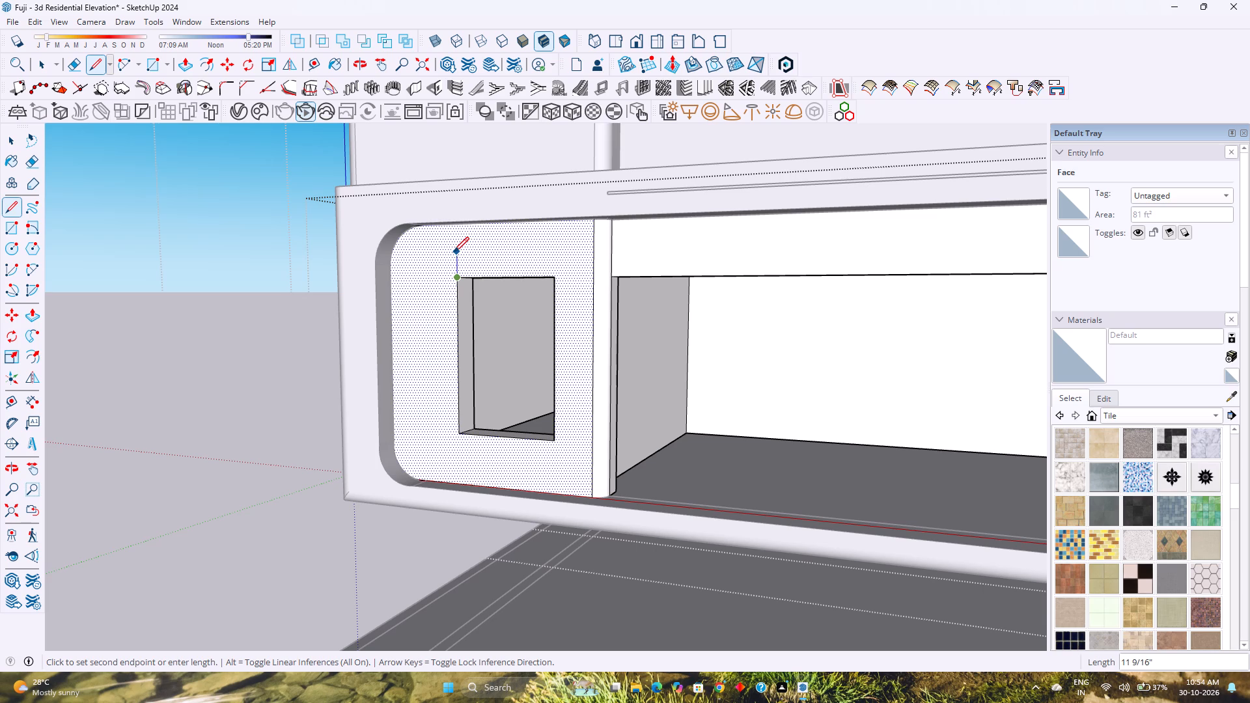
key("k")
scroll(451, 225, "up", 3)
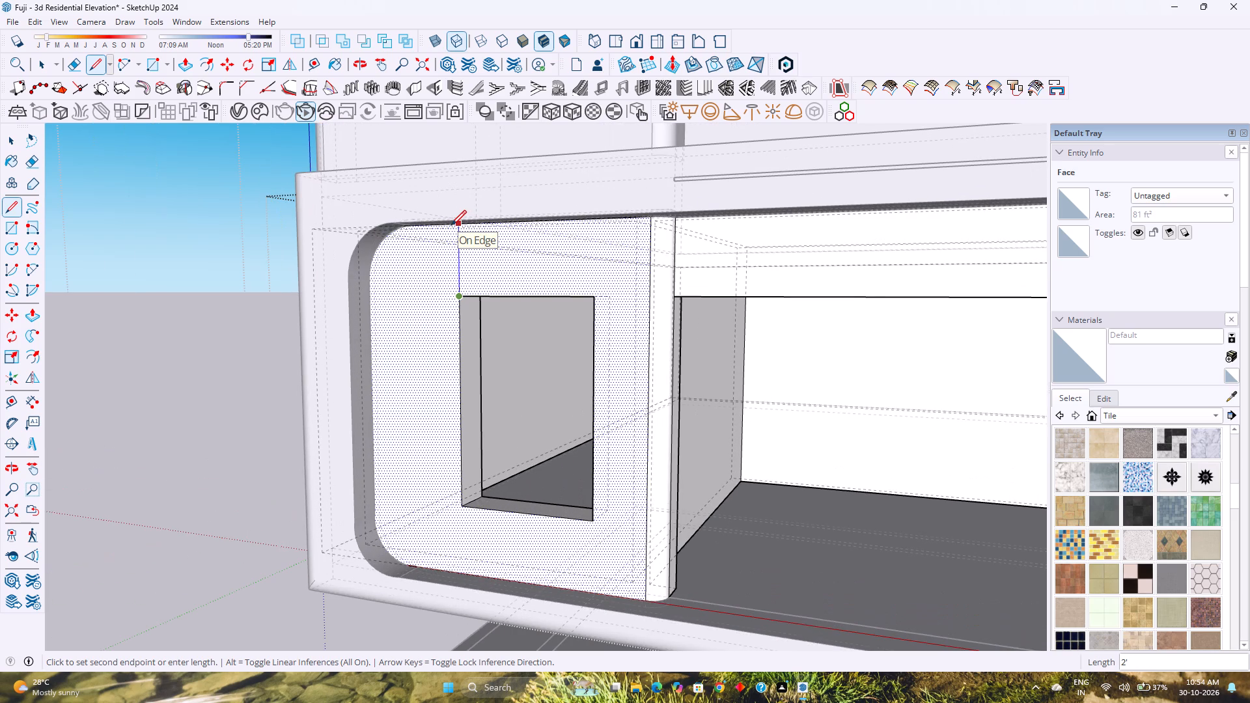
key("Up")
middle_click_drag(462, 228, 479, 272)
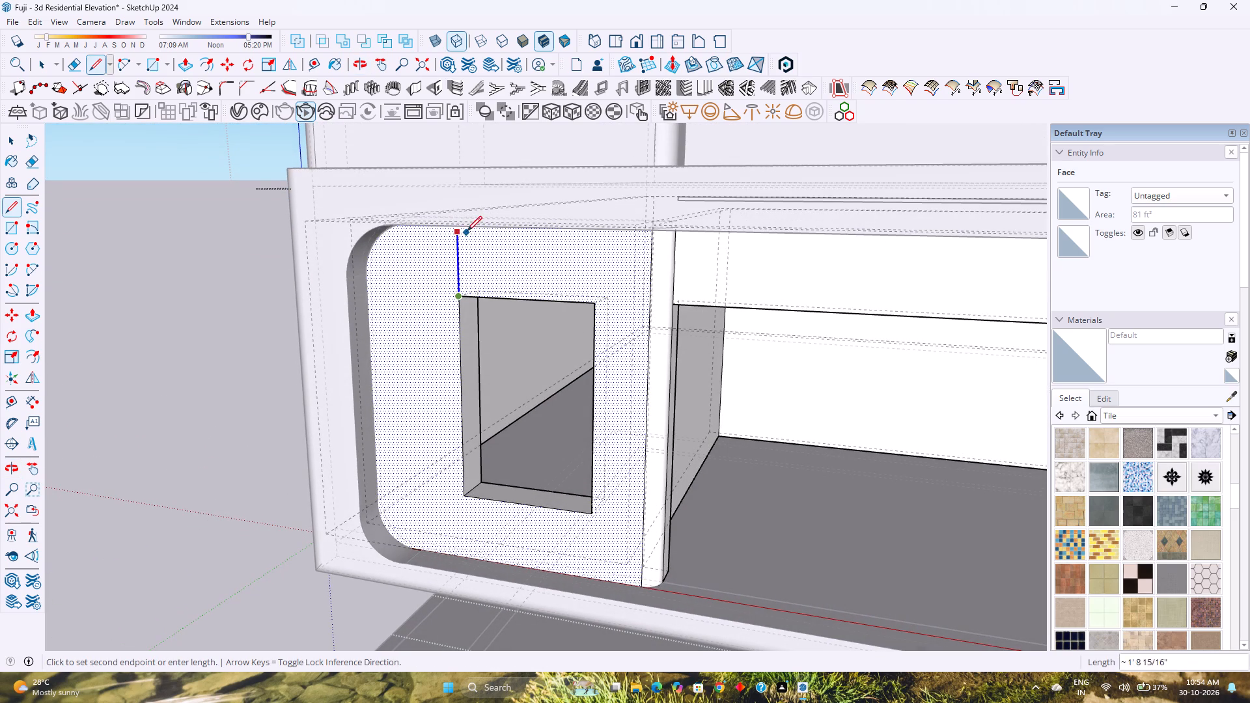
left_click(465, 227)
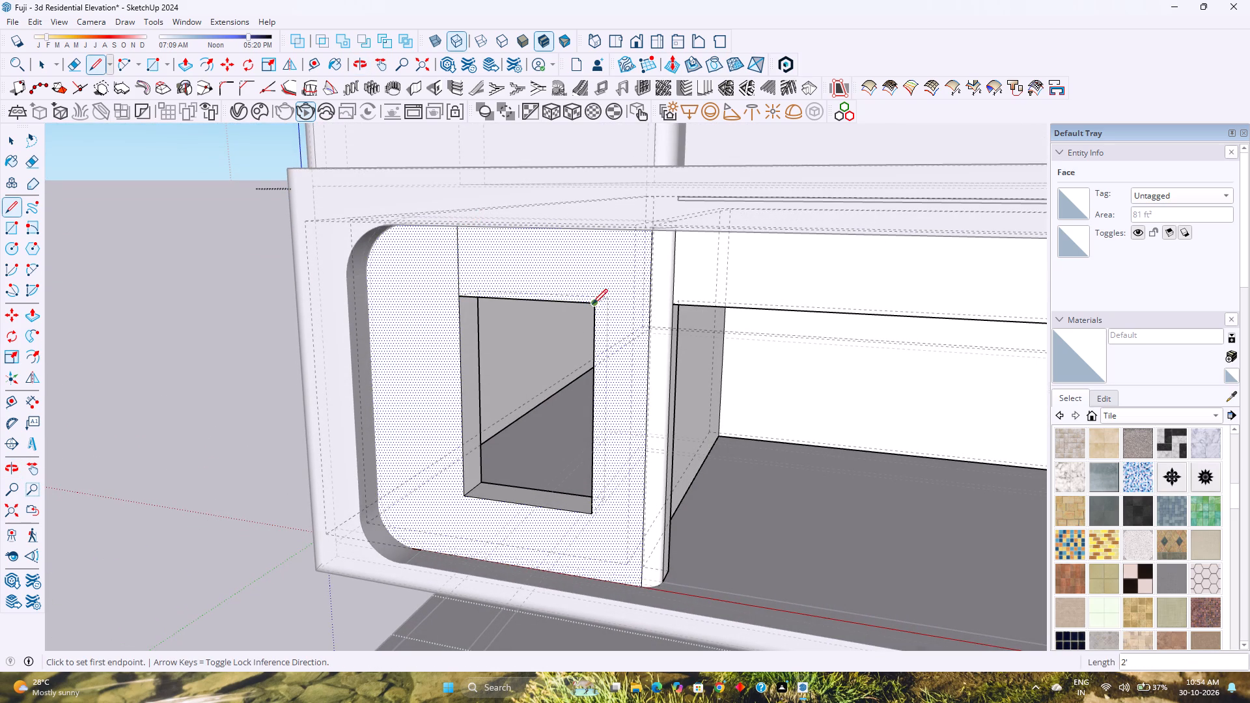
left_click(592, 304)
key("Up")
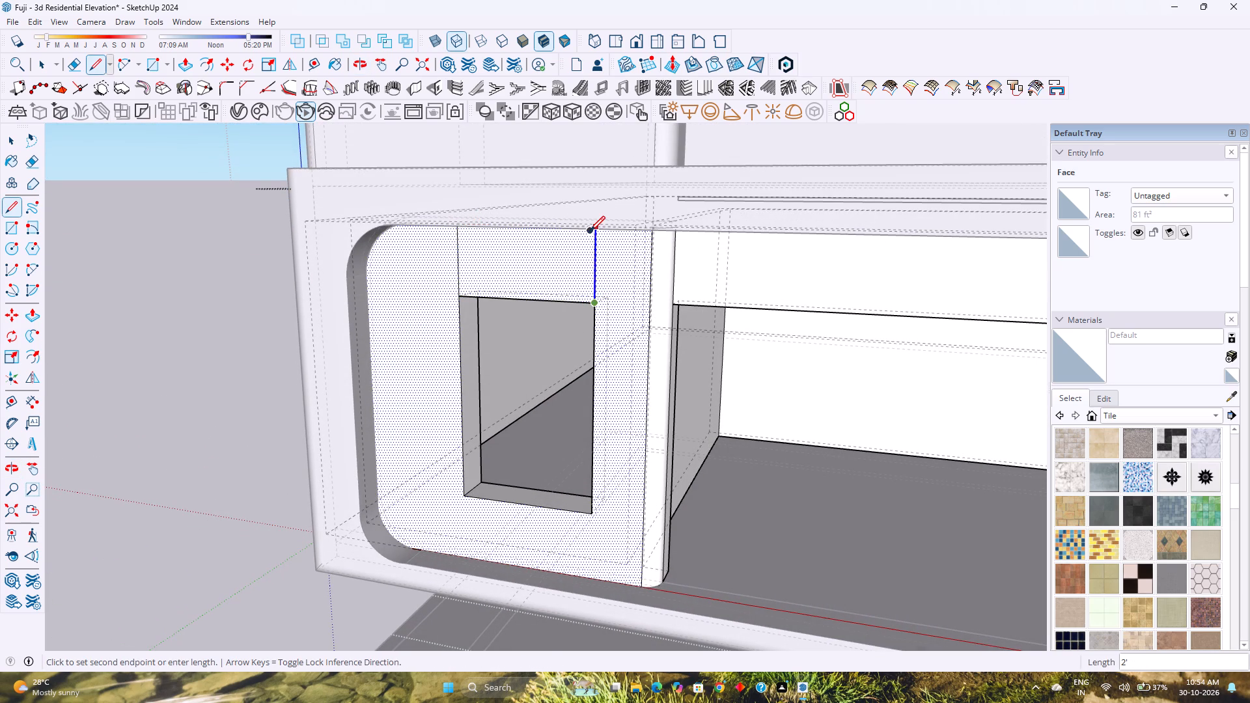
left_click(595, 232)
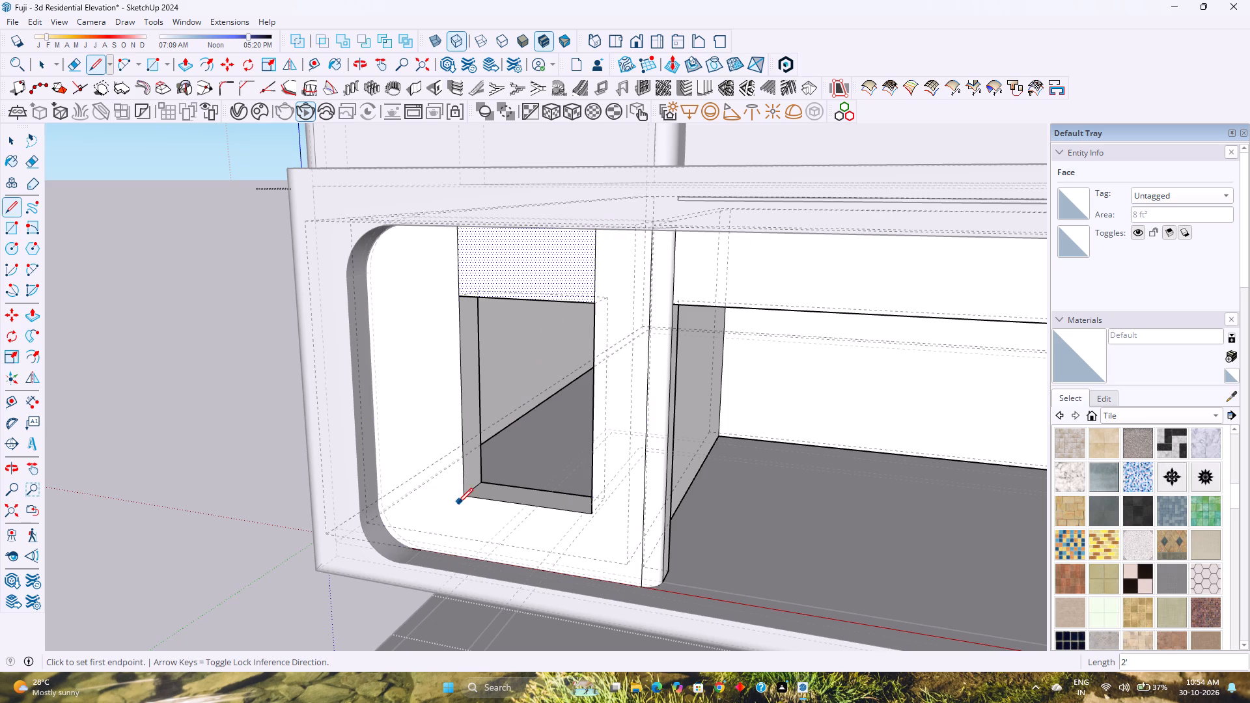
Draw 2' vertical lines from the front window's two lower corners down to the wall face's bottom edge.
left_click(467, 497)
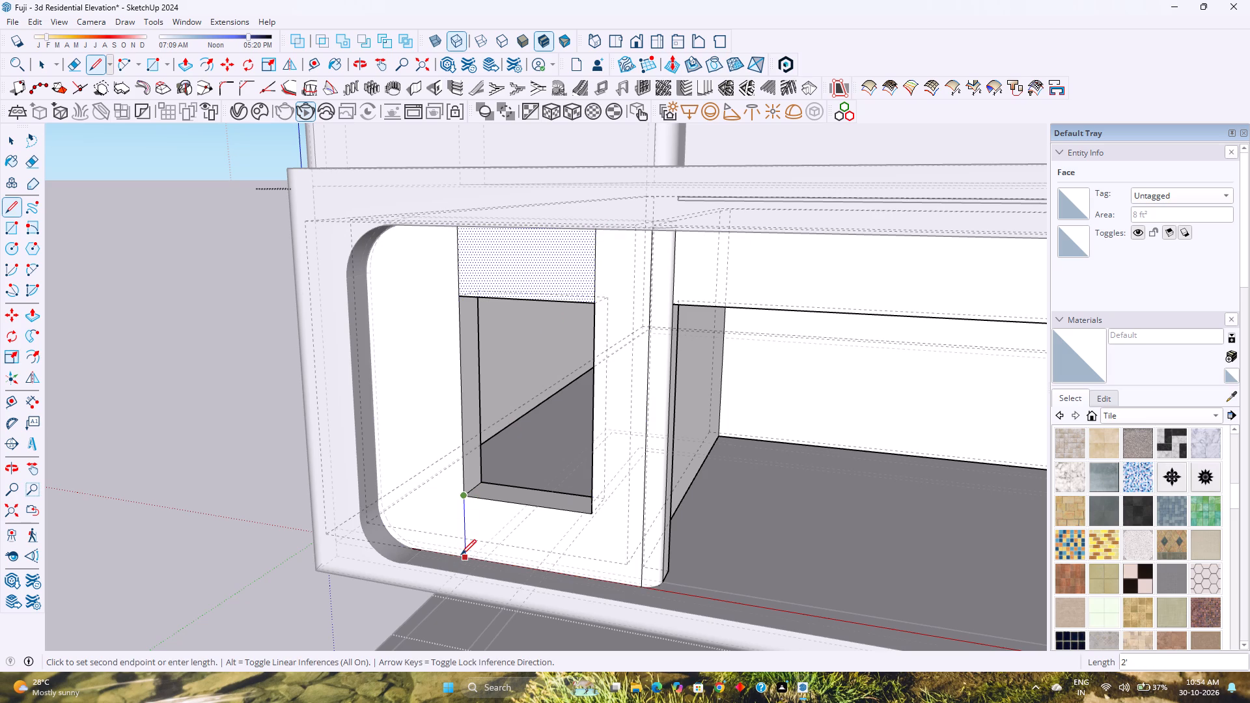
left_click(462, 555)
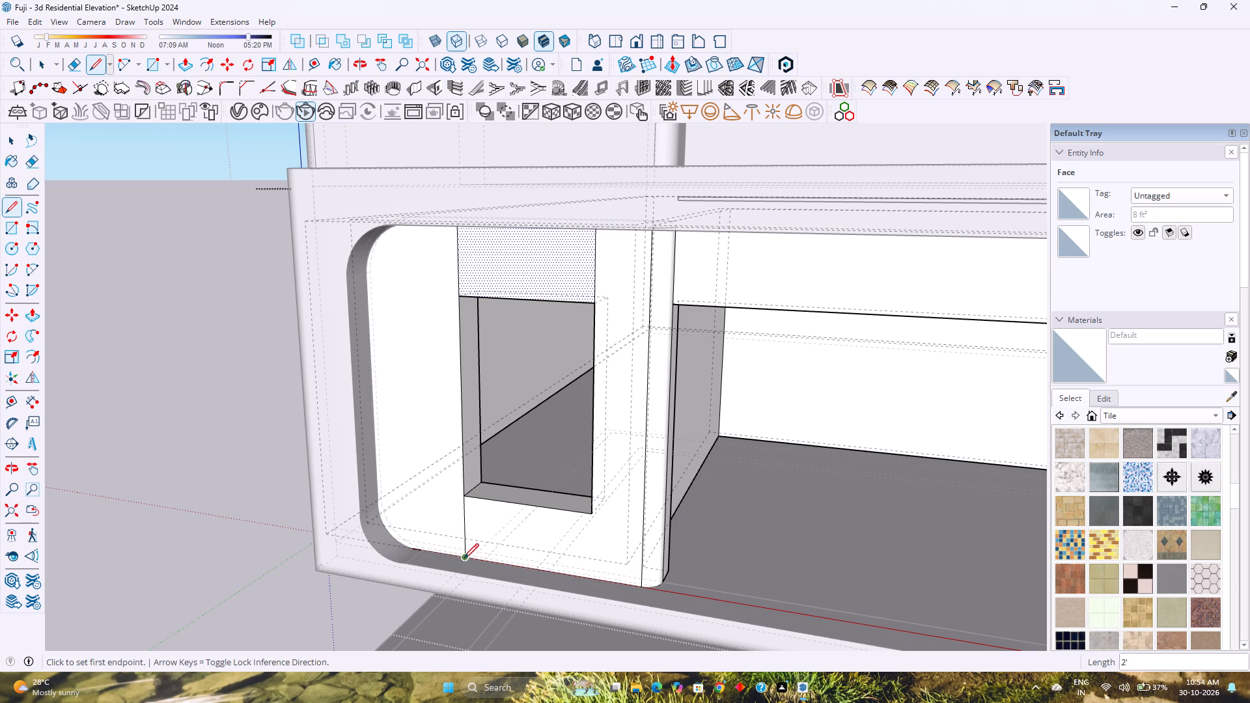
left_click(593, 515)
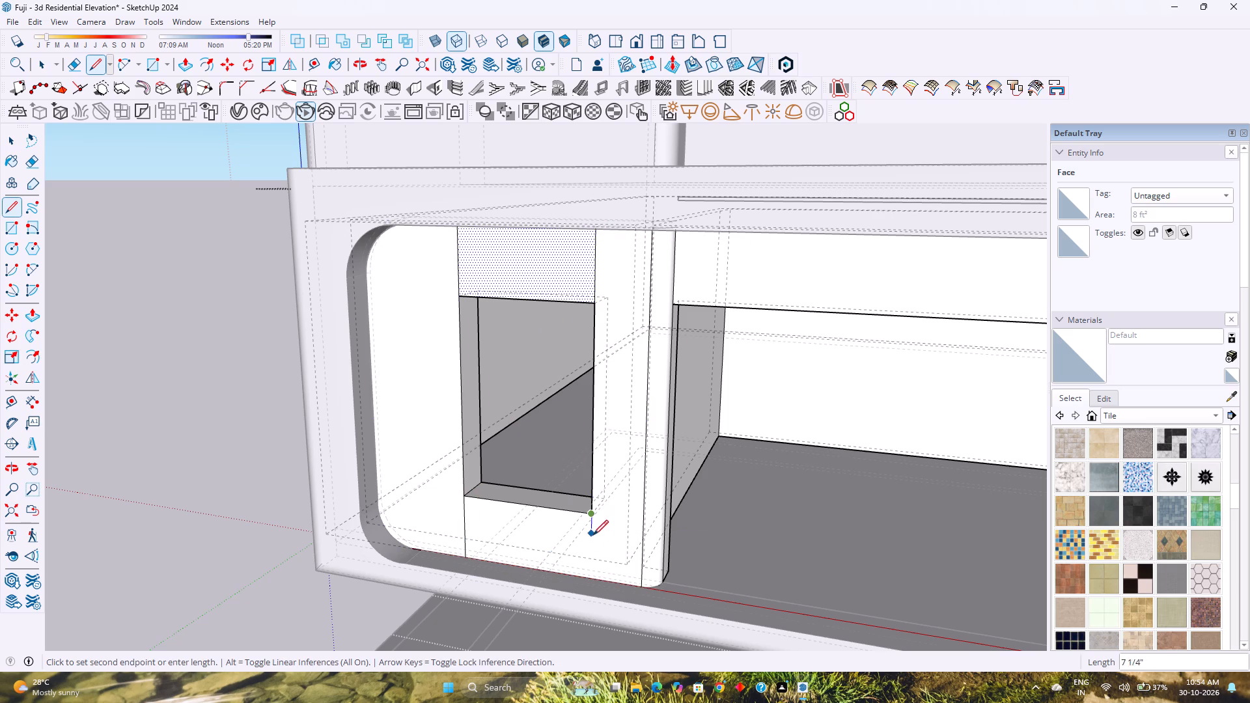
key("Up")
left_click(592, 573)
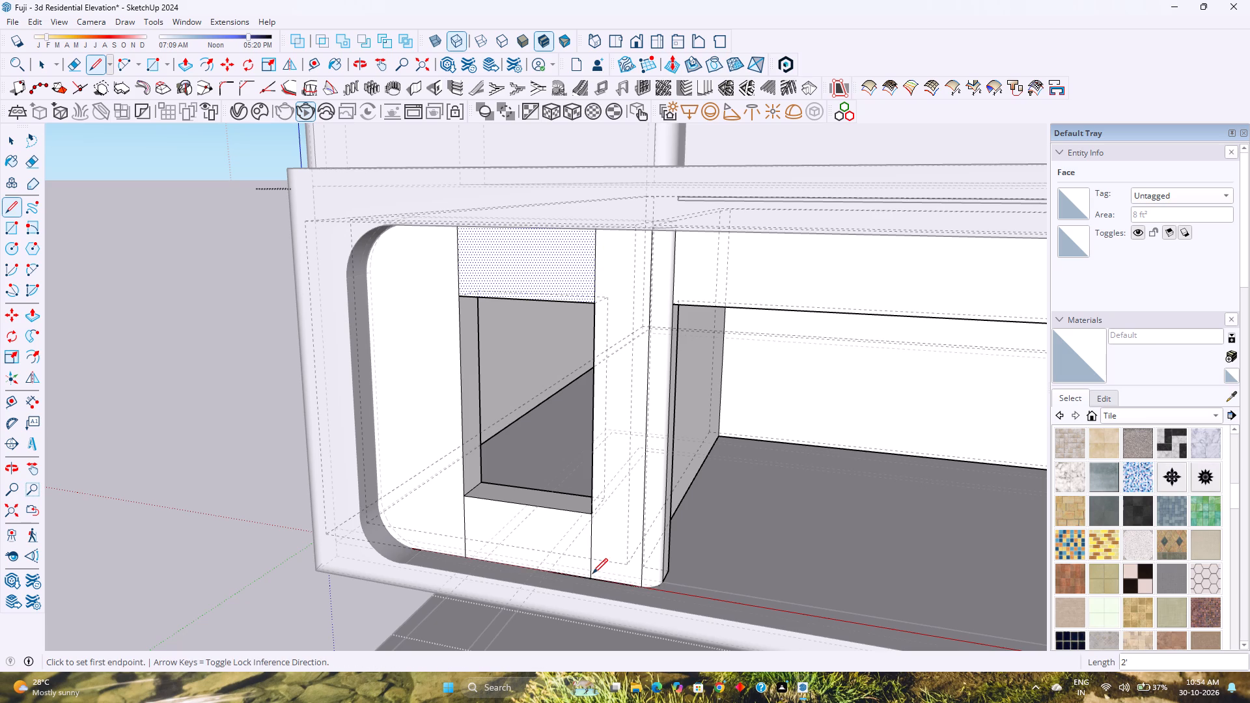
key("ctrl+z")
left_click(592, 518)
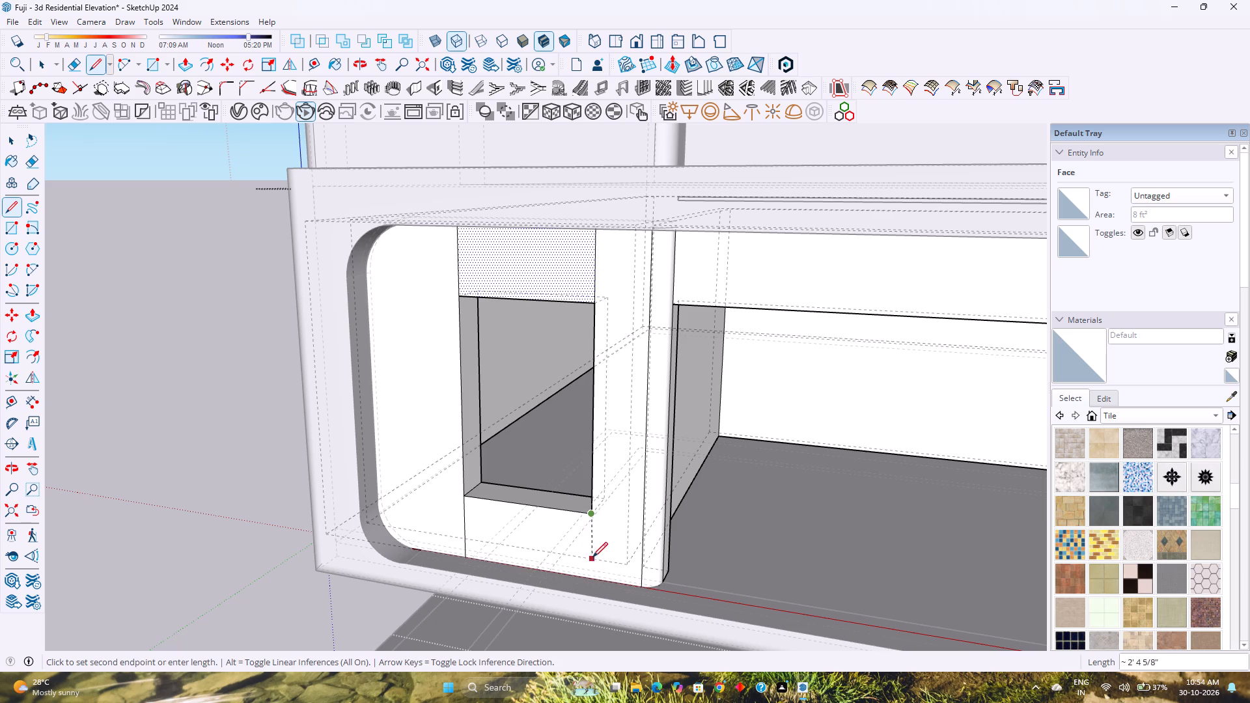
key("Up")
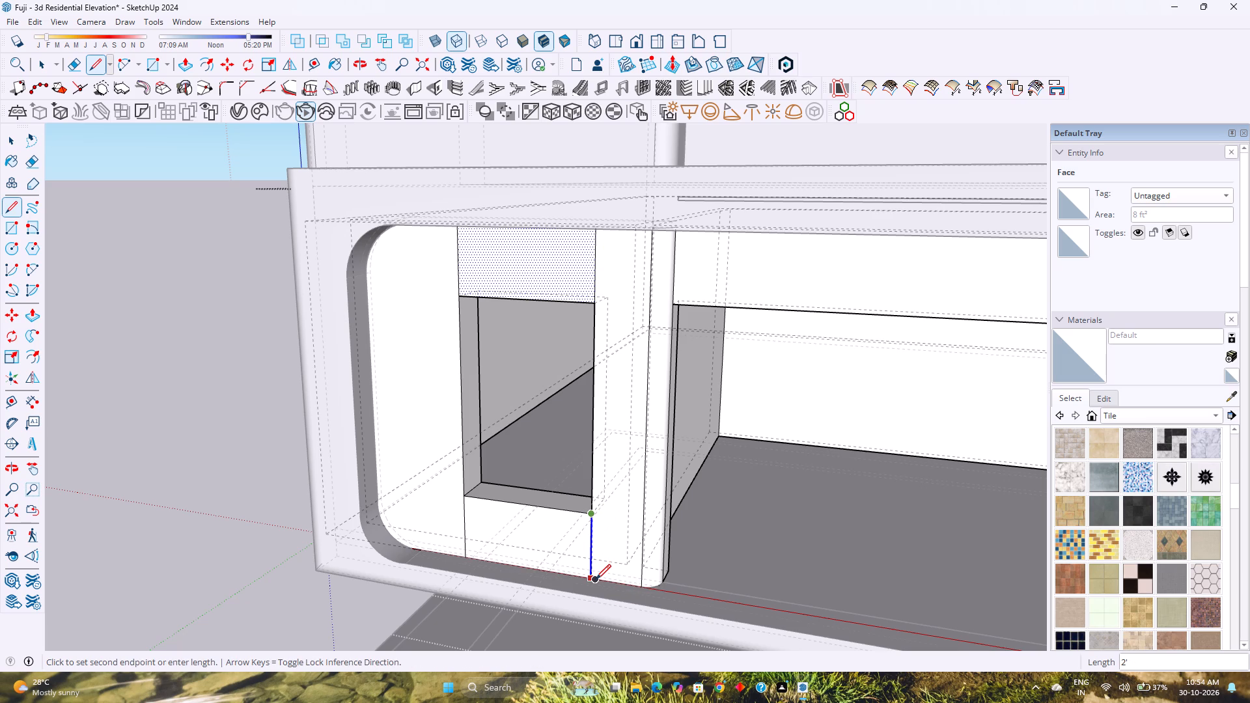
scroll(596, 581, "up", 9)
left_click(590, 580)
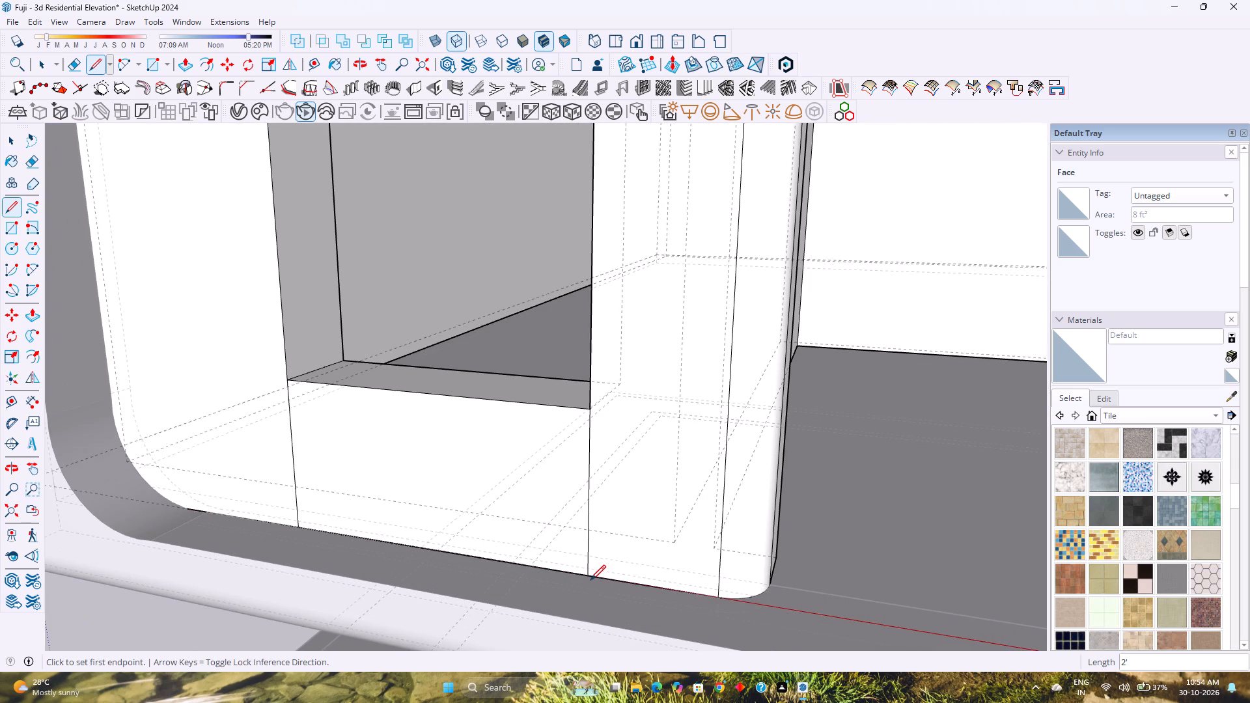
key("space")
key("k")
Copy the wall panels above and below the front window 10' outward along the green axis.
scroll(483, 536, "down", 9)
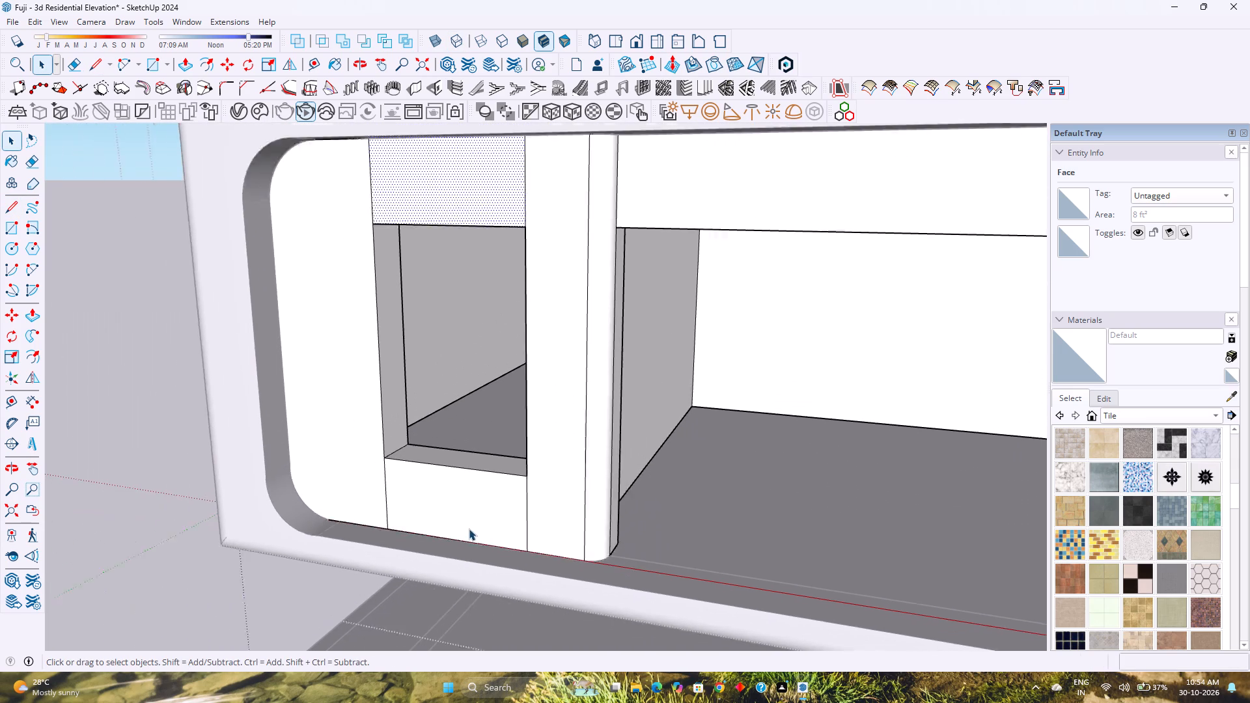
scroll(469, 529, "down", 1)
left_click(469, 529)
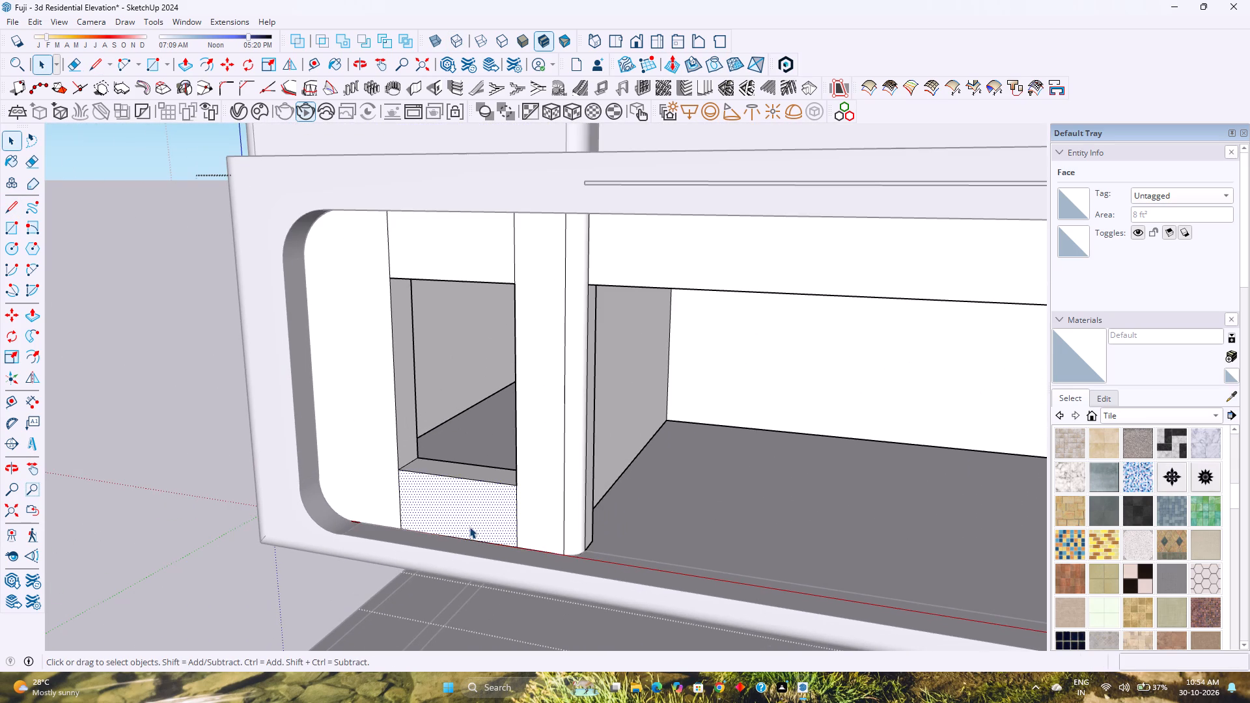
double_click(469, 527)
double_click(430, 265, "ctrl")
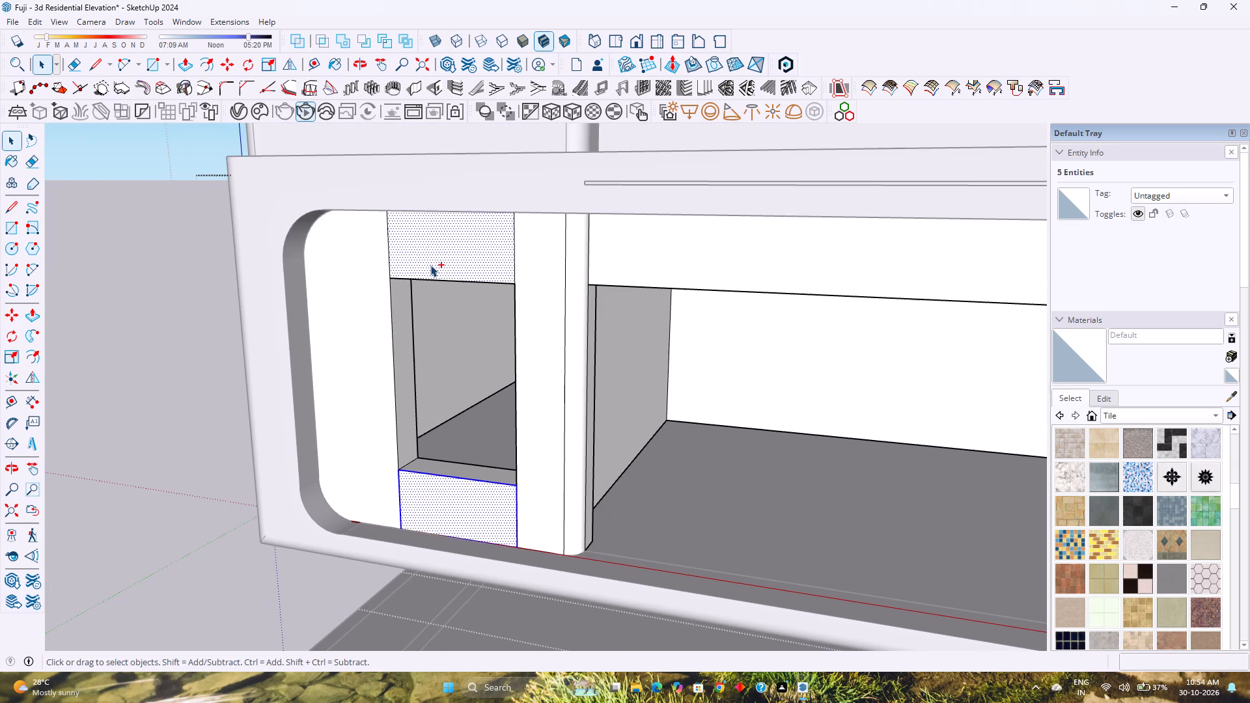
key("m")
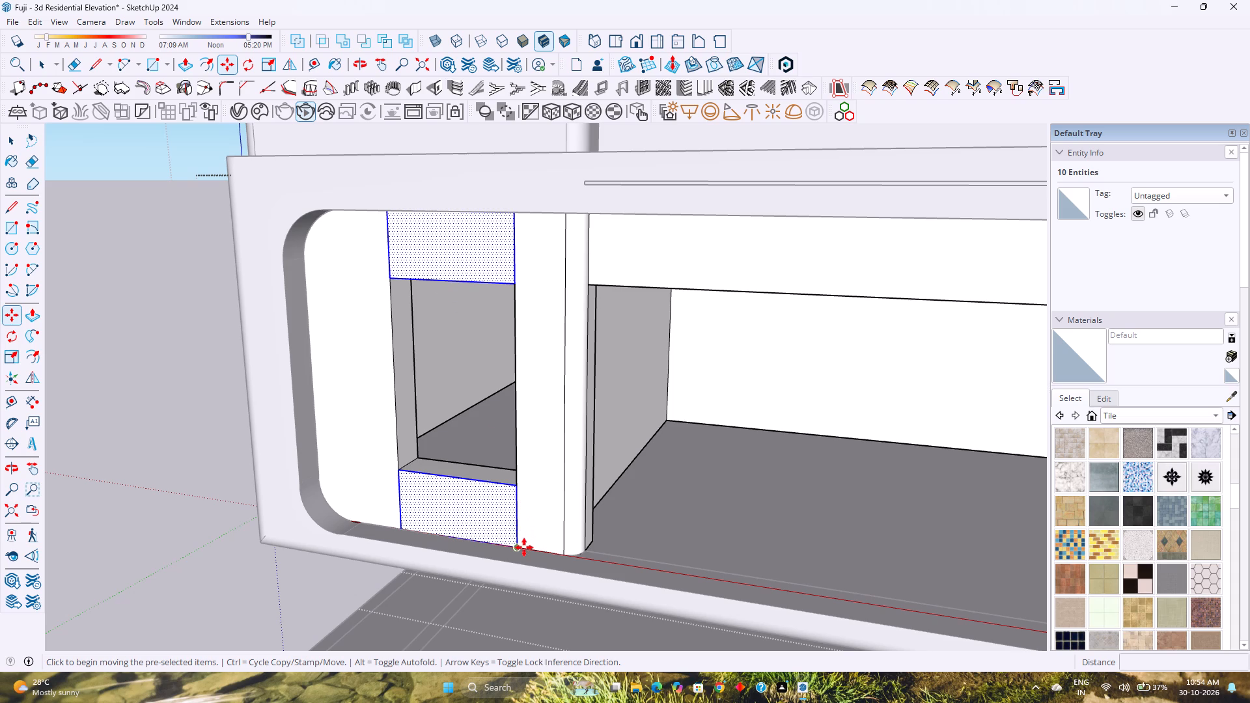
left_click(520, 549)
scroll(475, 590, "down", 1)
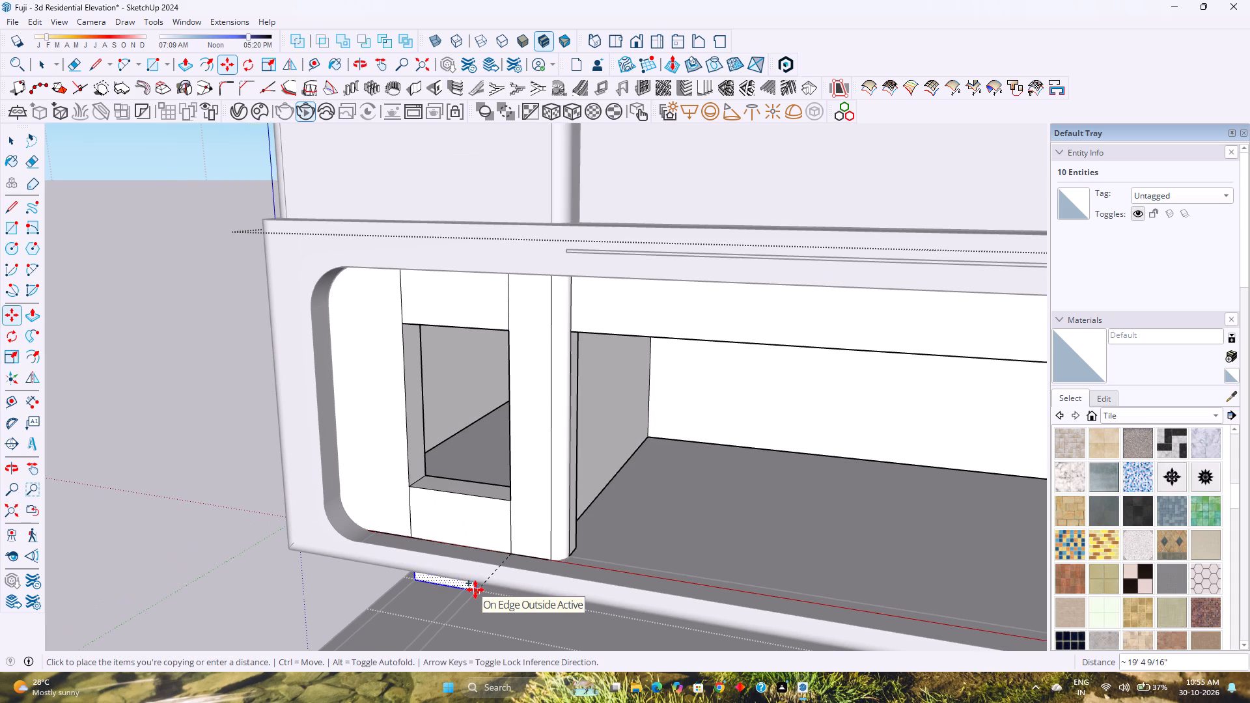
key("Left")
scroll(475, 590, "down", 13)
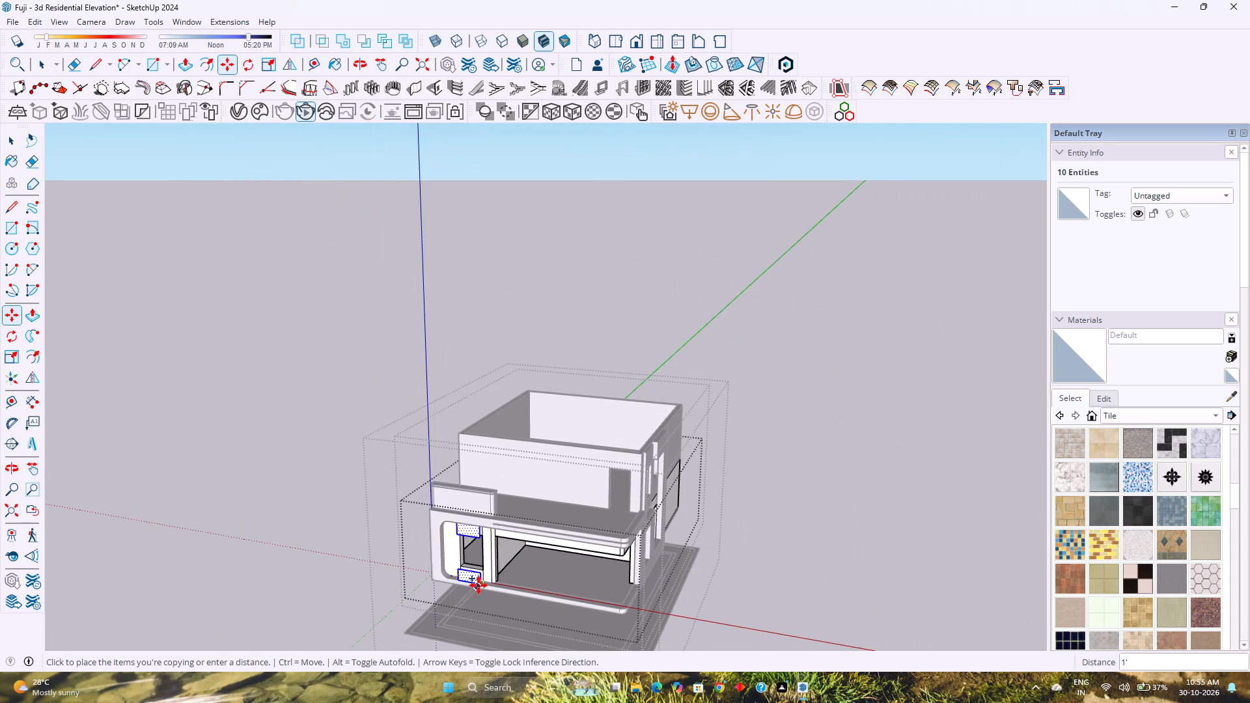
type("10'")
key("Return")
Make the two copied window panels a group.
scroll(427, 611, "up", 3)
right_click(461, 598)
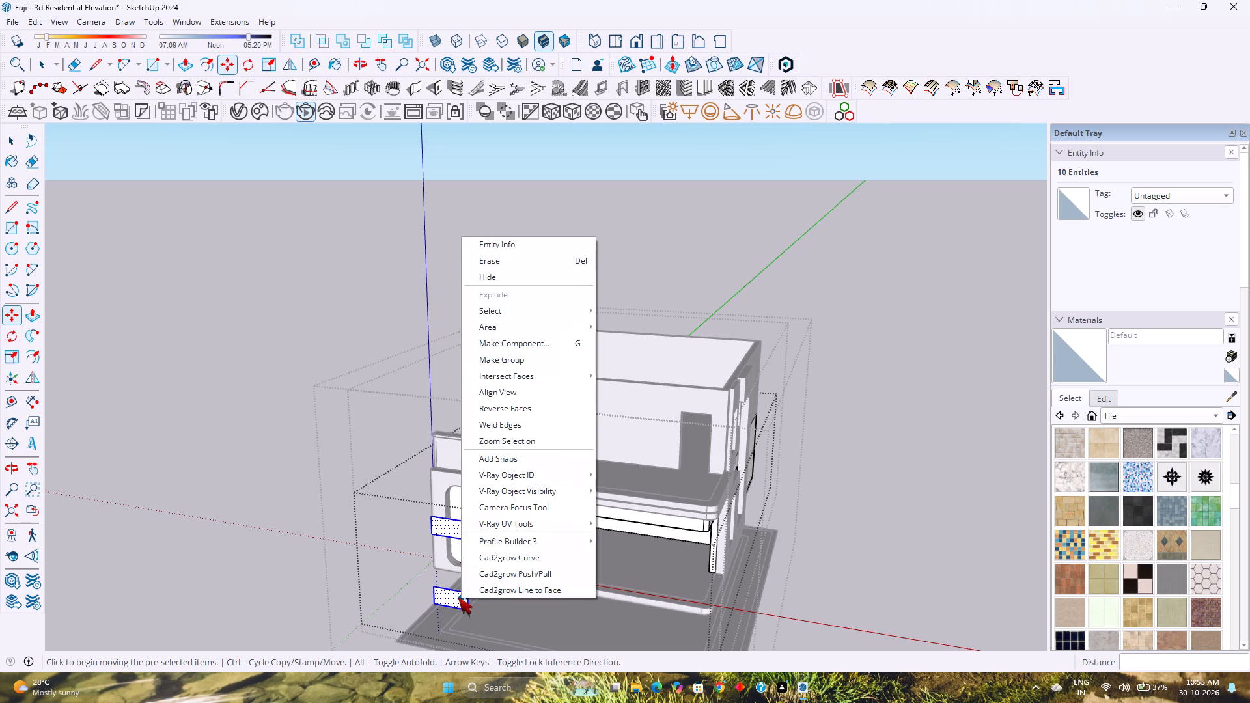
left_click(503, 362)
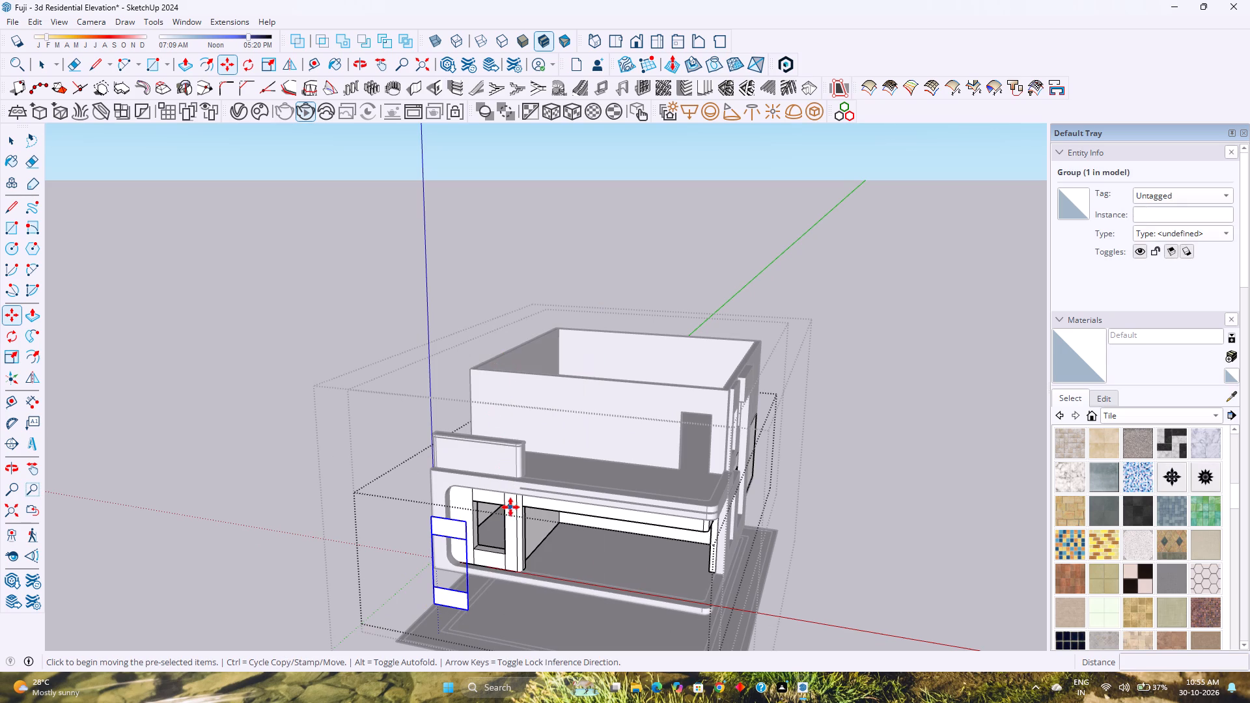
key("space")
Delete the four vertical division lines above and below the front window on the ground-floor wall face.
scroll(490, 527, "up", 4)
left_click(475, 572)
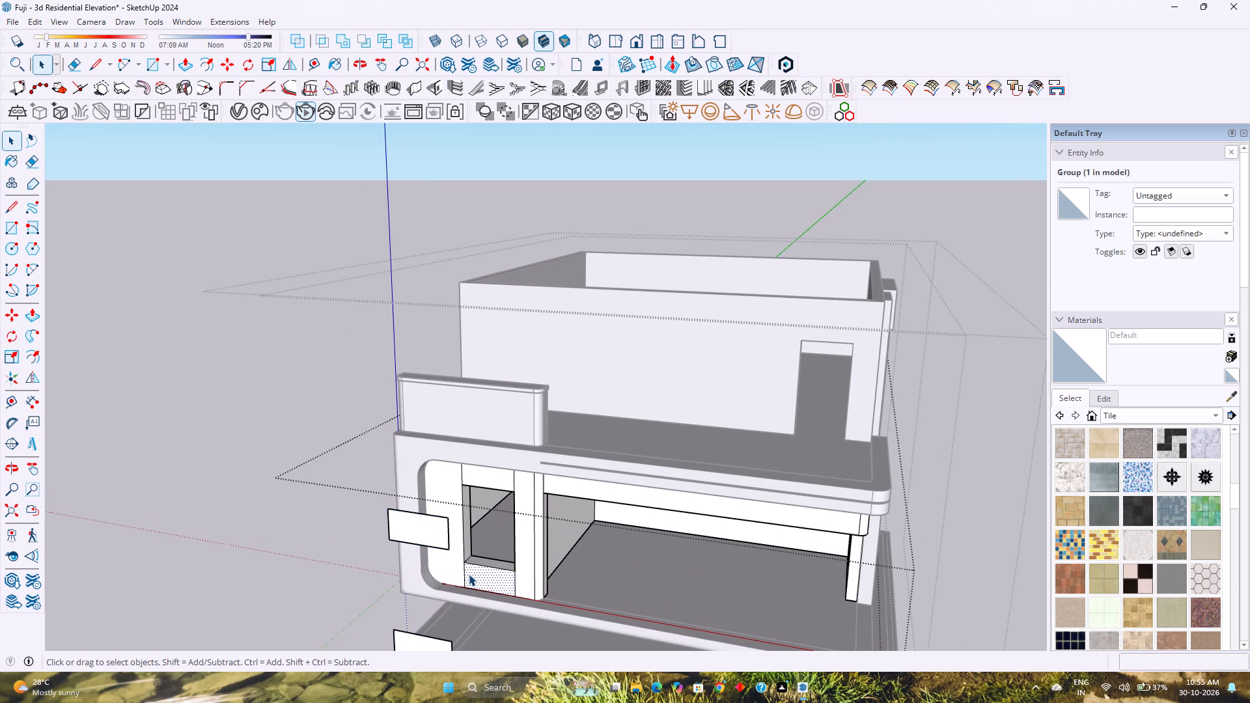
scroll(469, 574, "up", 6)
left_click(461, 574)
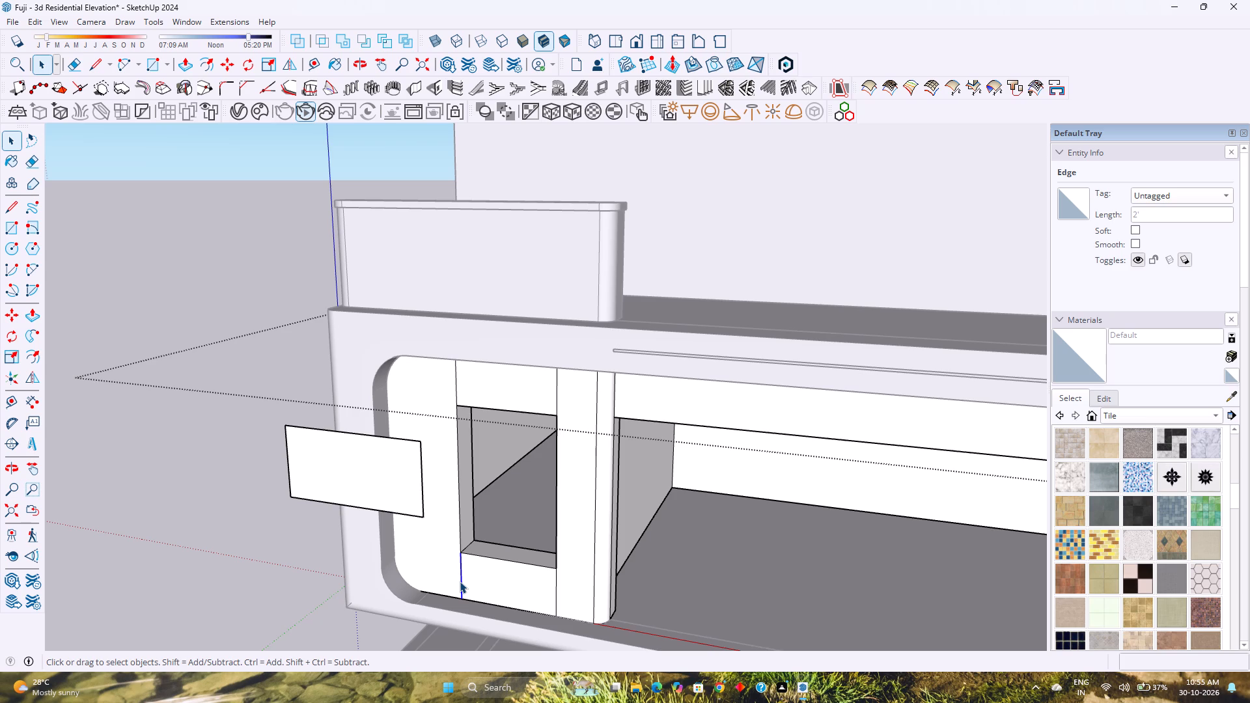
key("Delete")
left_click(555, 598)
key("Delete")
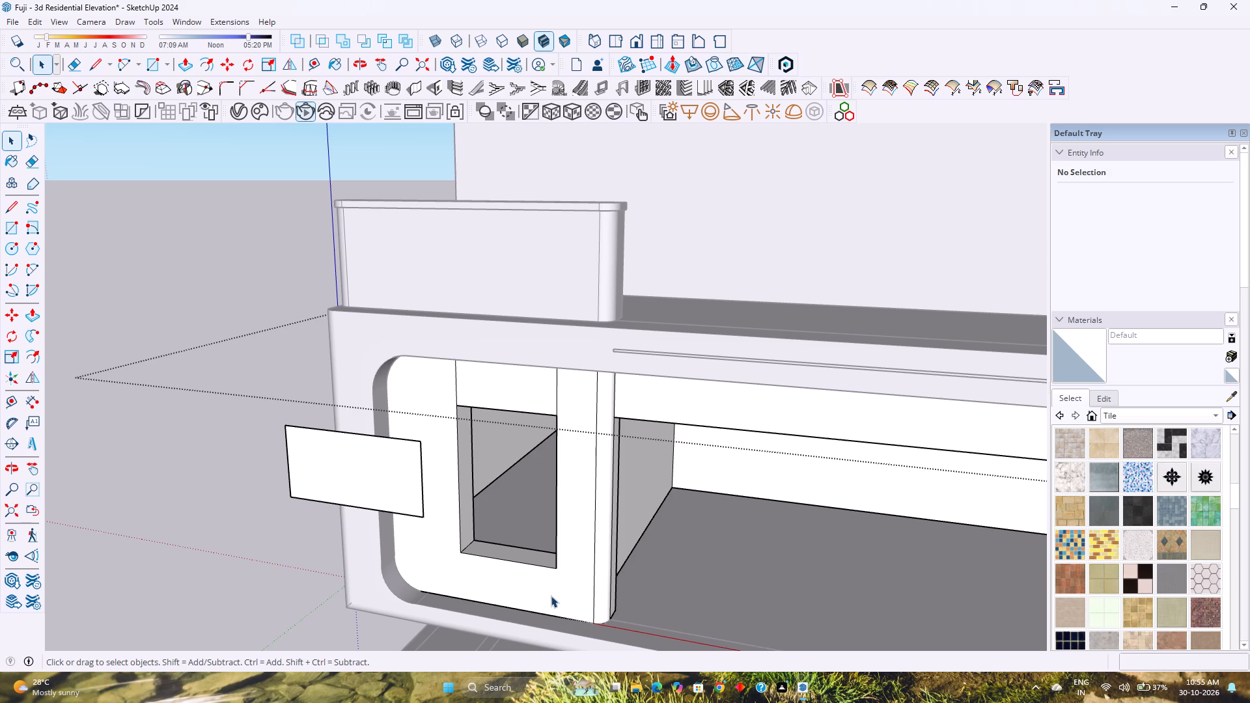
left_click(557, 399)
key("Delete")
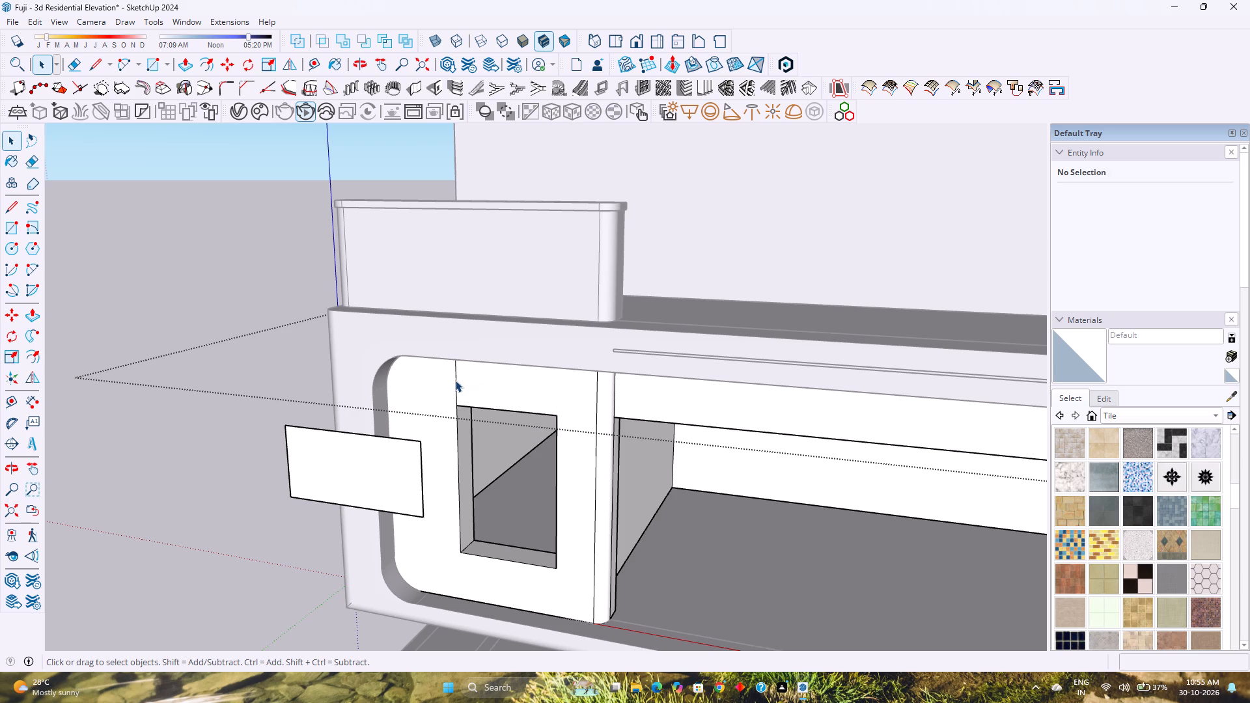
left_click(455, 380)
key("Delete")
Open the copied panels' group and create front-located vertical louvres on both faces: depth 0.5", thickness 1.5", spacing 2", angle 0.
scroll(433, 407, "down", 7)
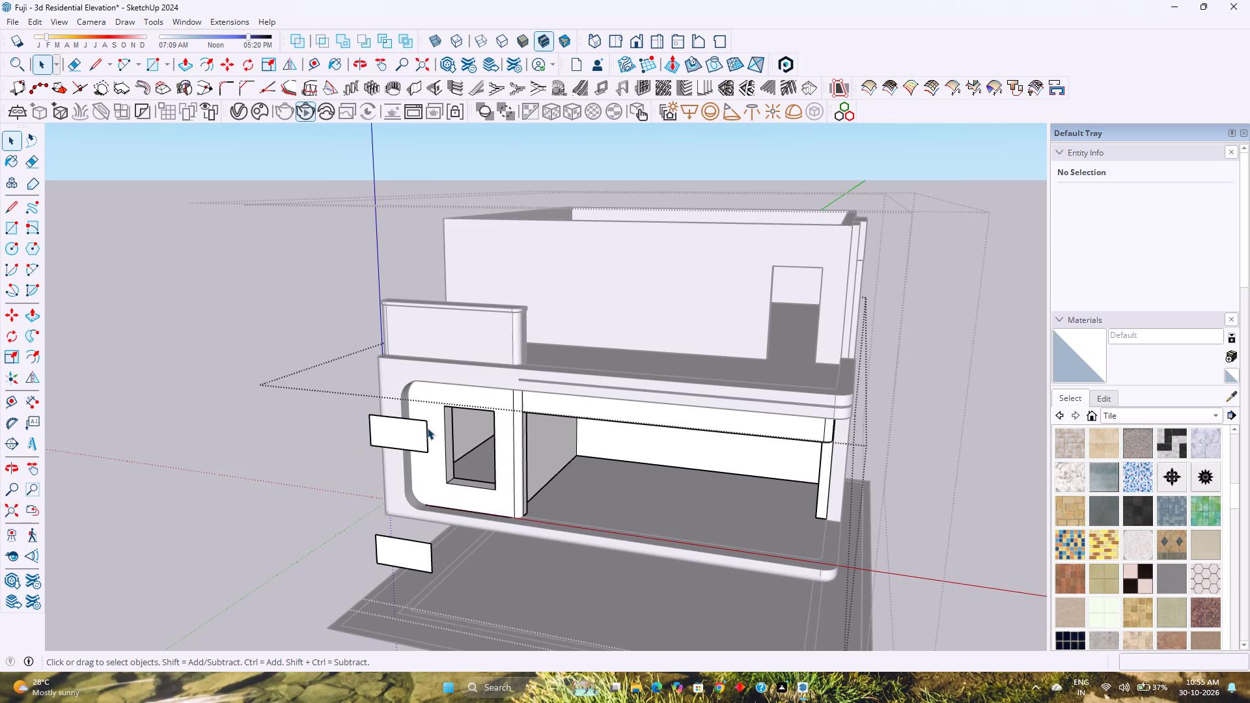
double_click(421, 430)
left_click(417, 434)
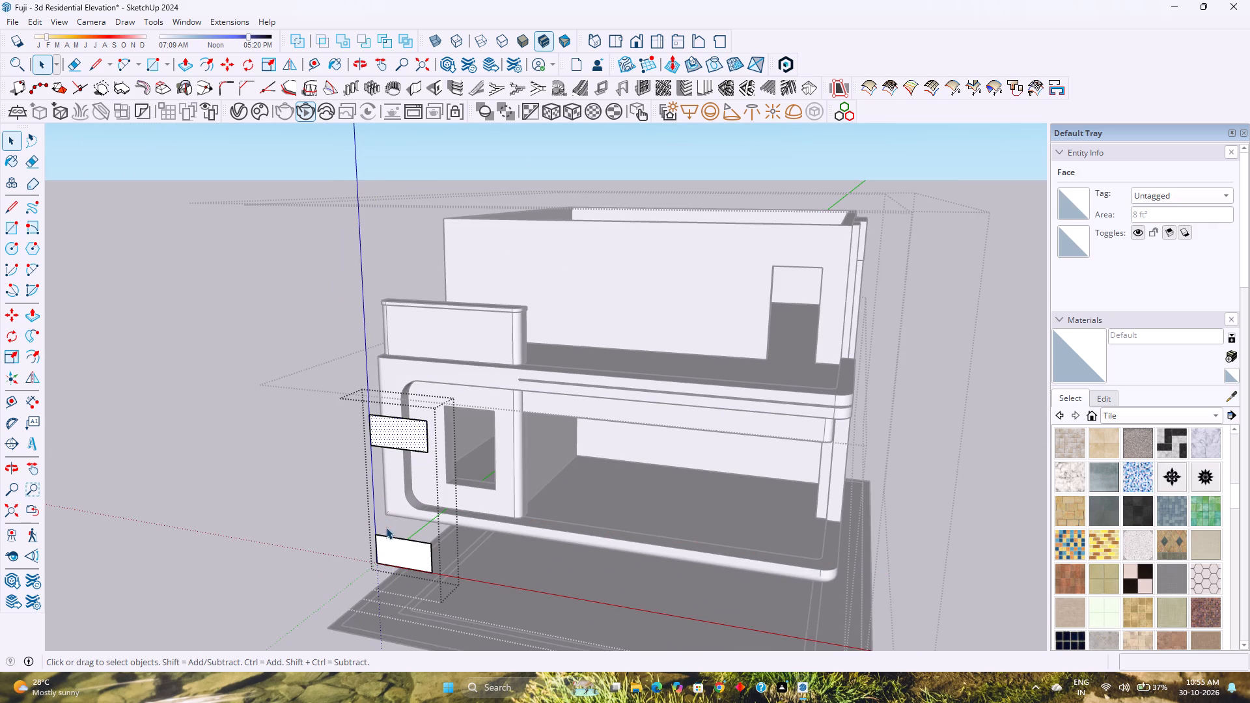
left_click(411, 545, "ctrl")
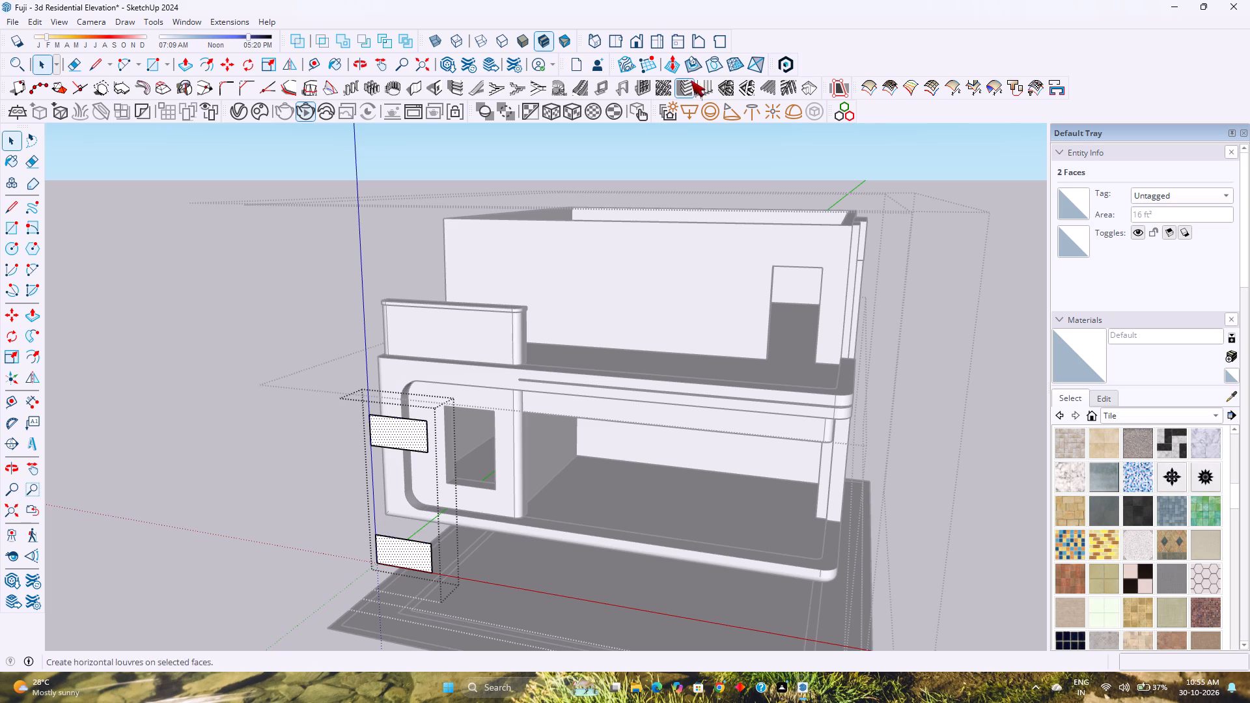
left_click(711, 92)
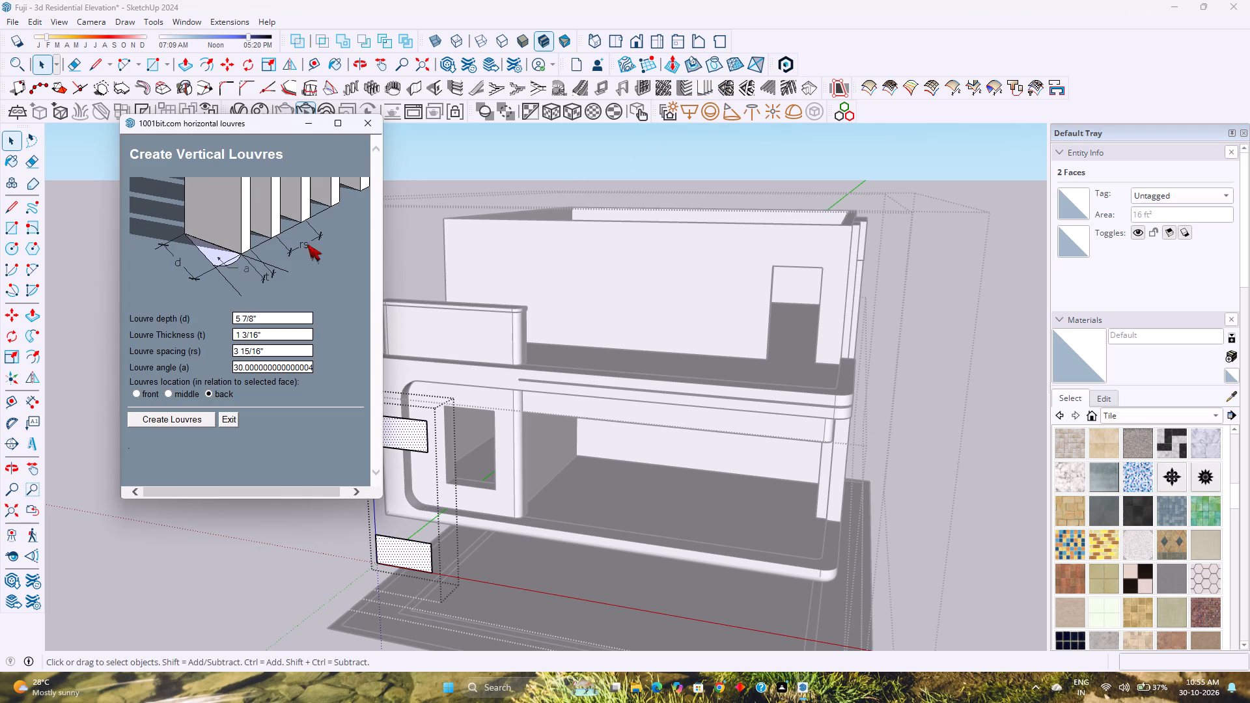
left_click(296, 318)
type("0.5\"")
key("Return")
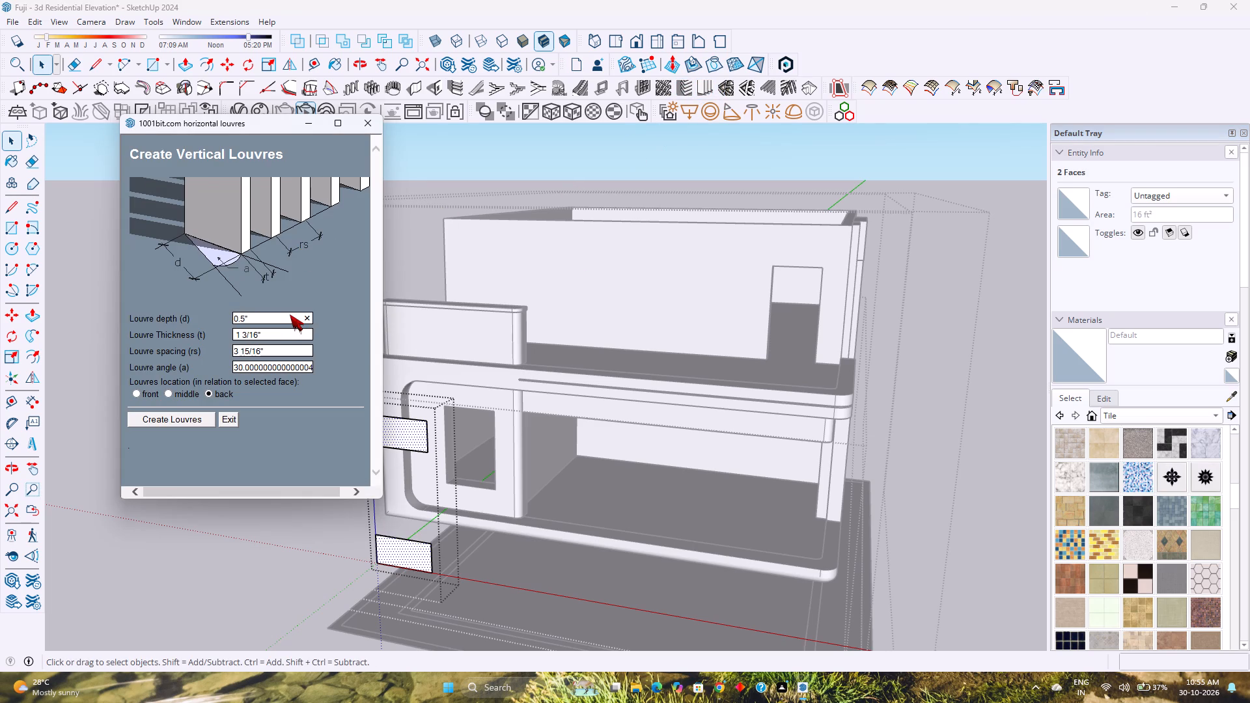
double_click(281, 338)
key("1")
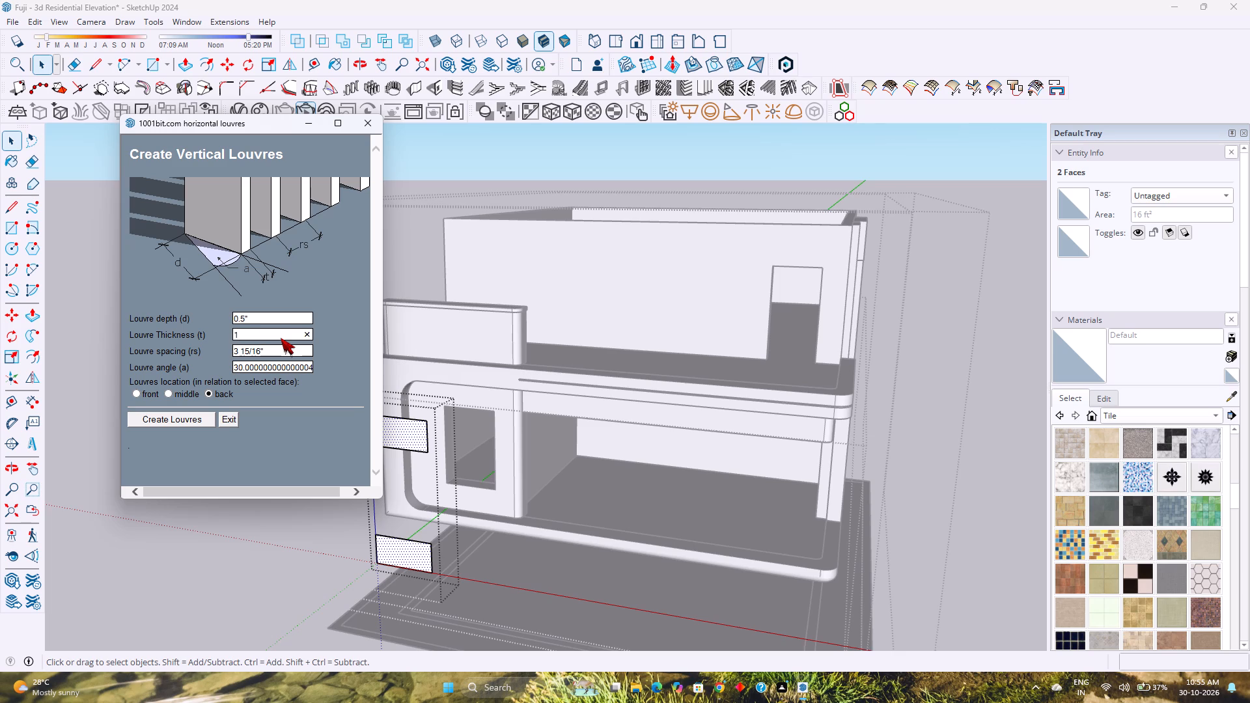
type(".5\"")
key("Return")
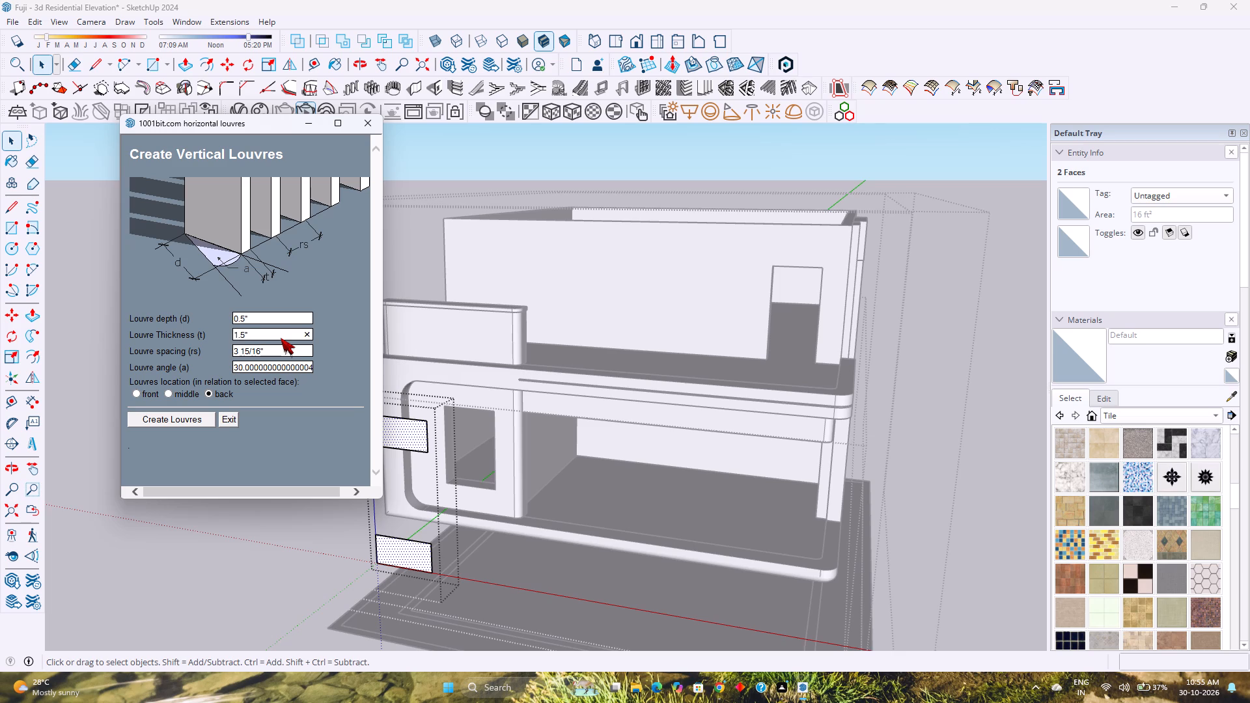
left_click(283, 350)
key("2")
key("shift+quotedbl")
key("Return")
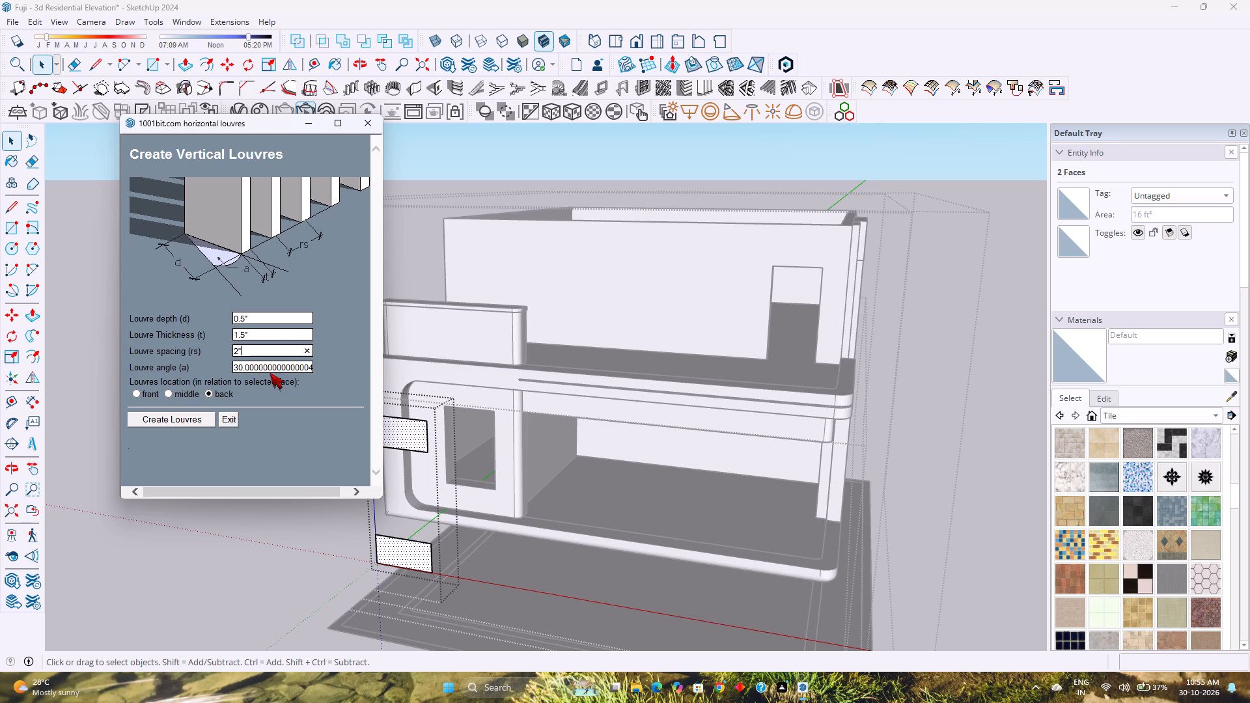
left_click(272, 368)
key("0")
key("Return")
left_click(136, 396)
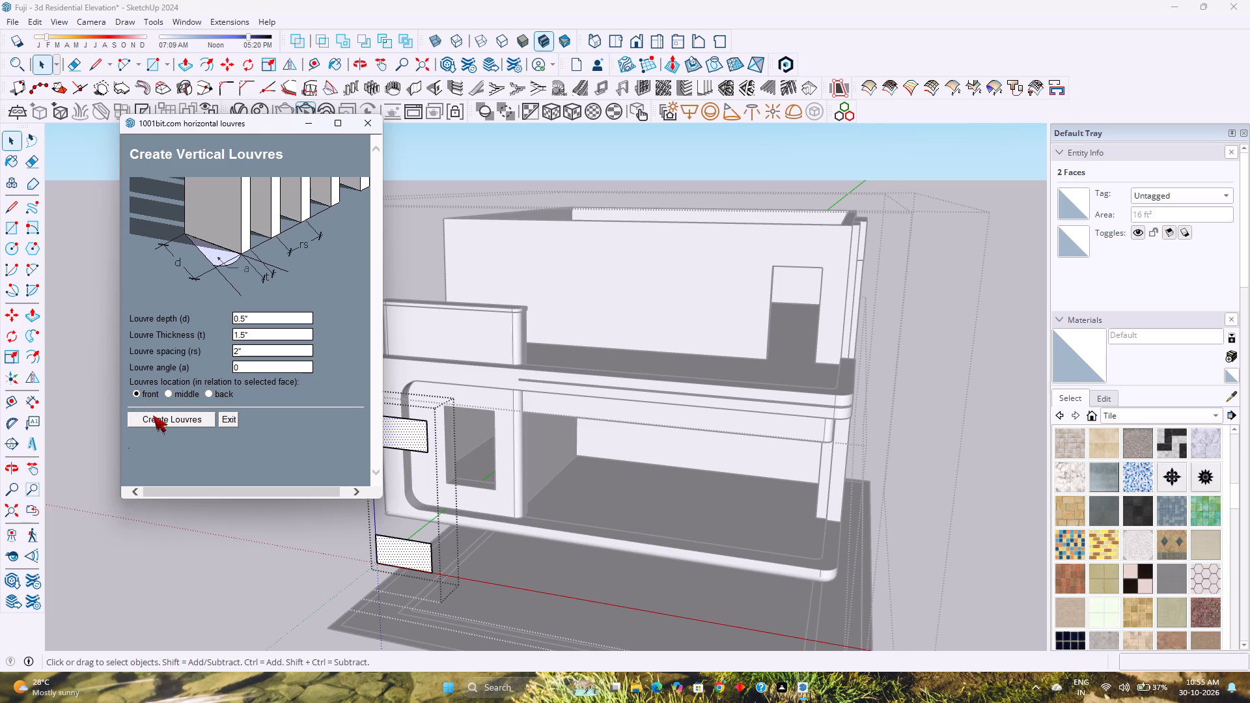
left_click(153, 415)
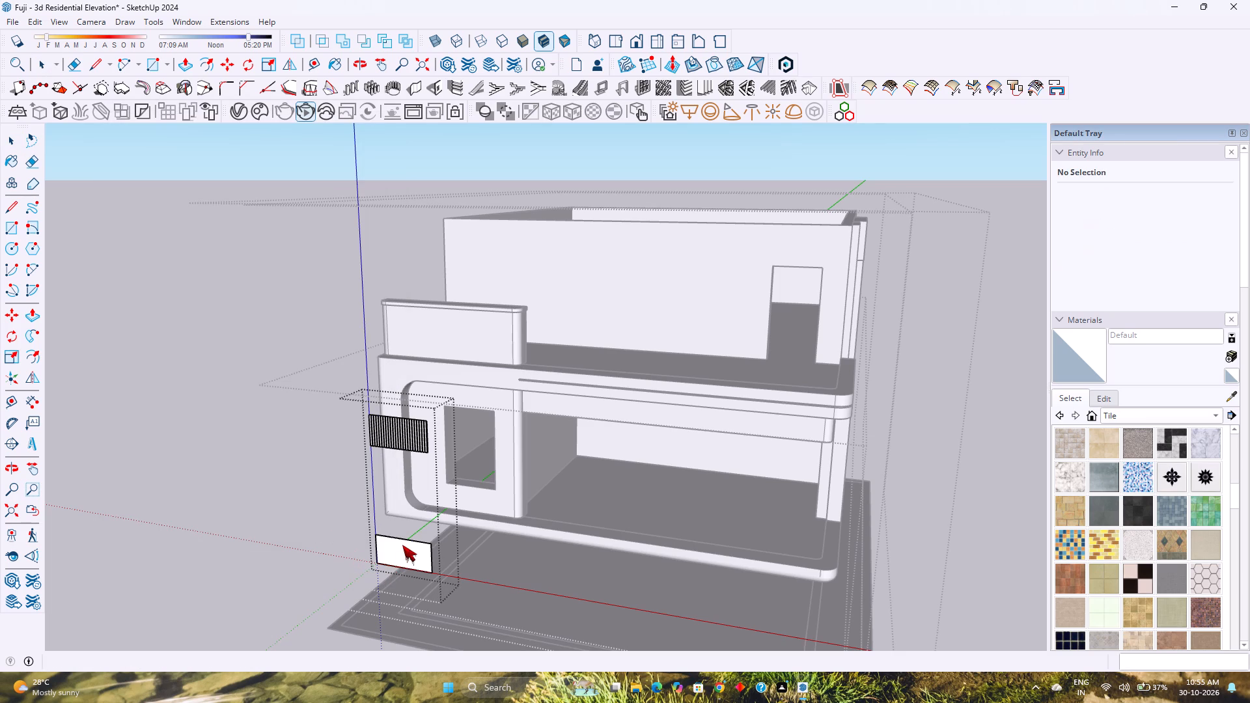
Examine the upper panel's louvre slats and gaps up close and from several angles against the facade.
scroll(402, 543, "up", 9)
scroll(451, 322, "up", 2)
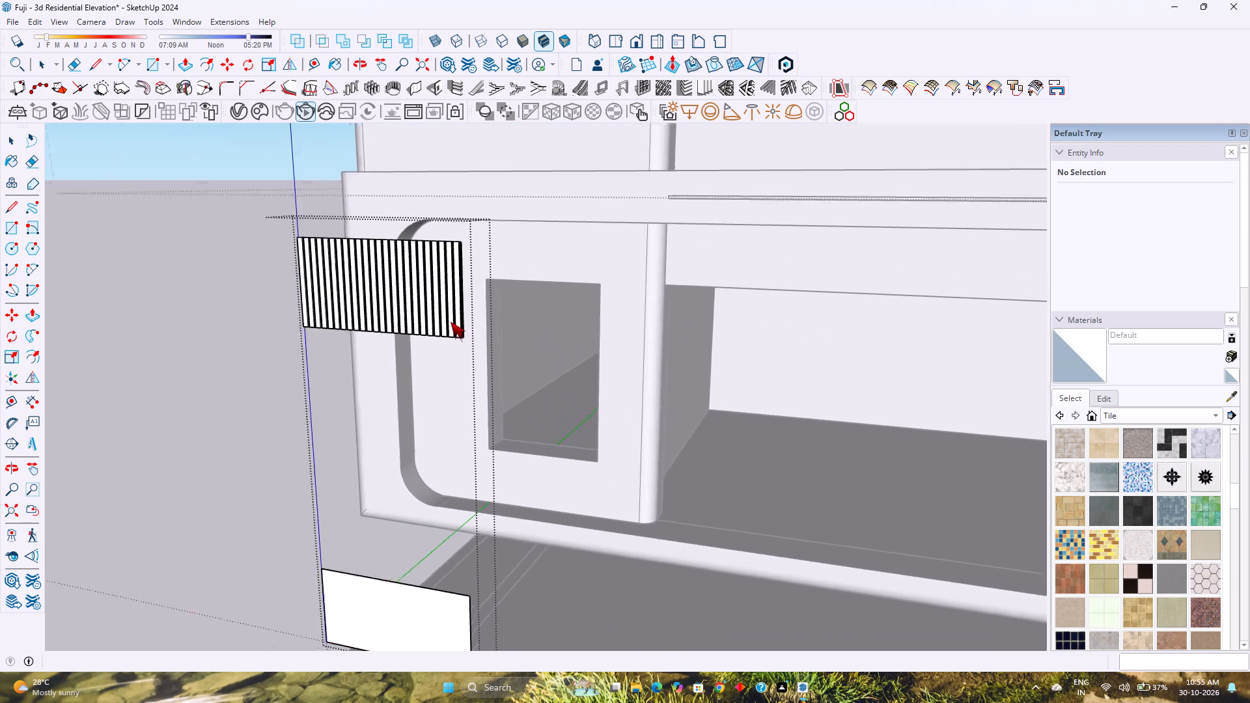
scroll(451, 322, "up", 8)
middle_click_drag(451, 322, 446, 455)
scroll(448, 340, "up", 3)
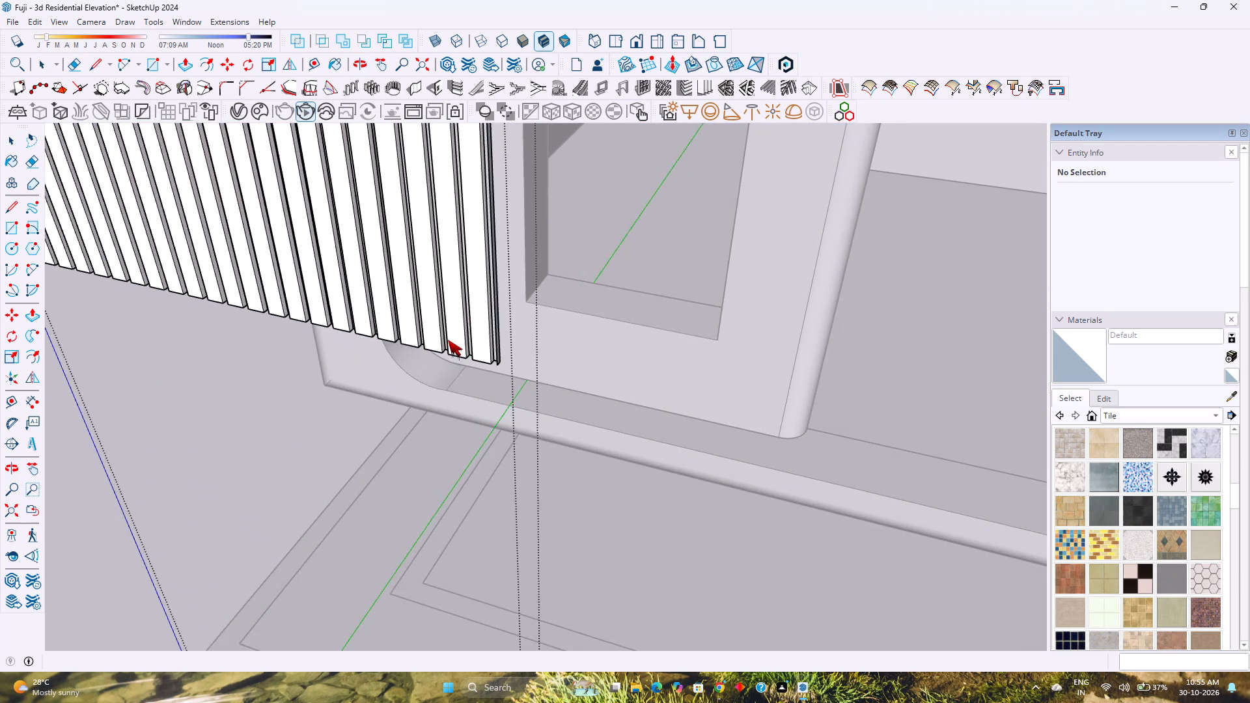
scroll(448, 340, "up", 11)
scroll(448, 340, "down", 7)
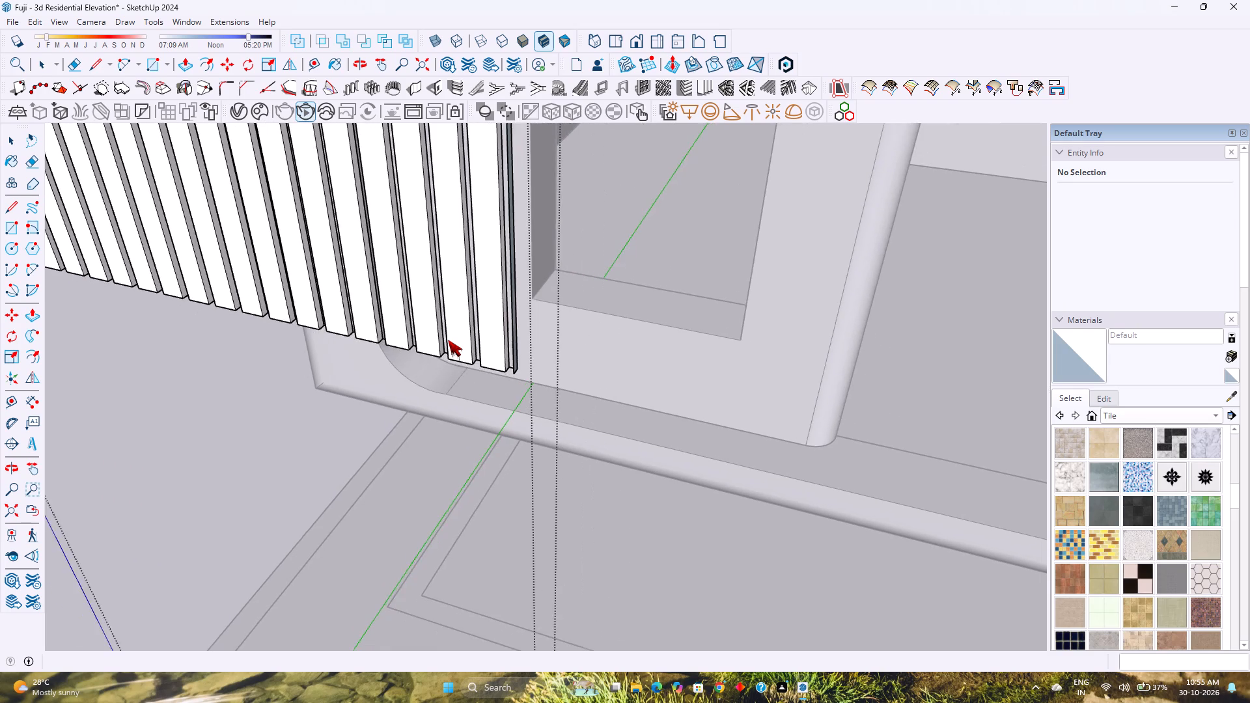
scroll(448, 340, "down", 10)
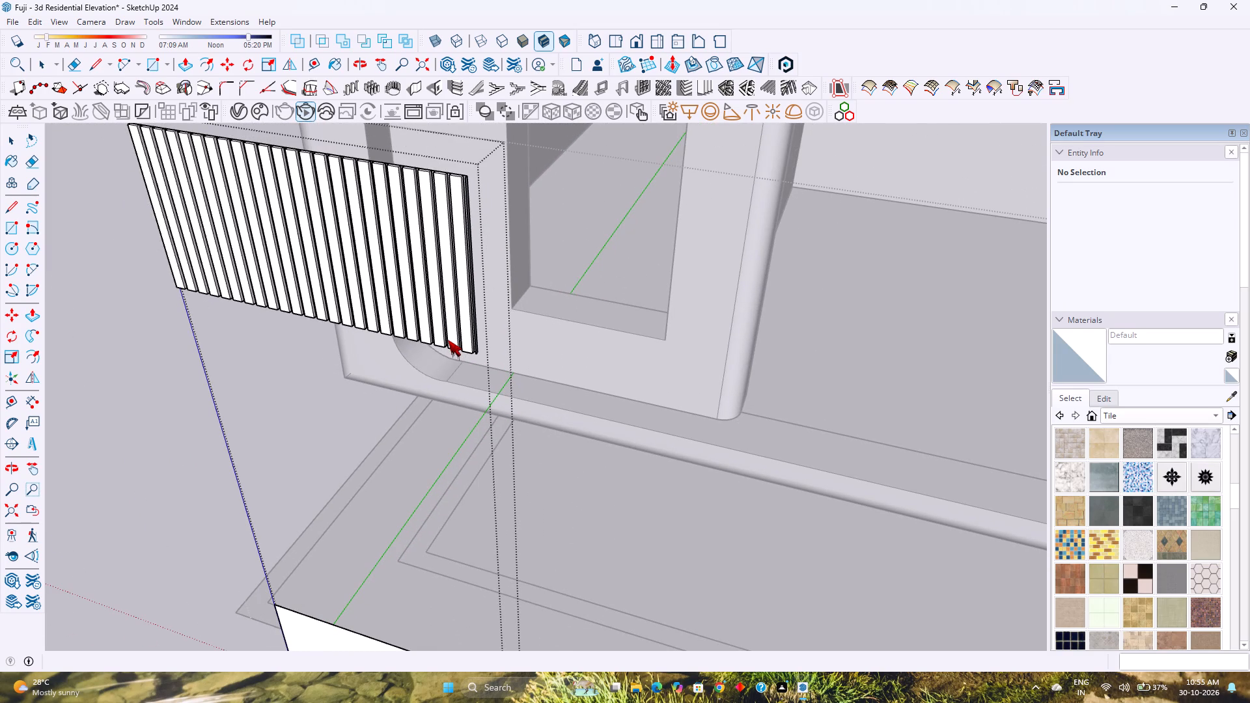
scroll(448, 340, "down", 7)
middle_click_drag(397, 389, 438, 346)
scroll(438, 346, "down", 4)
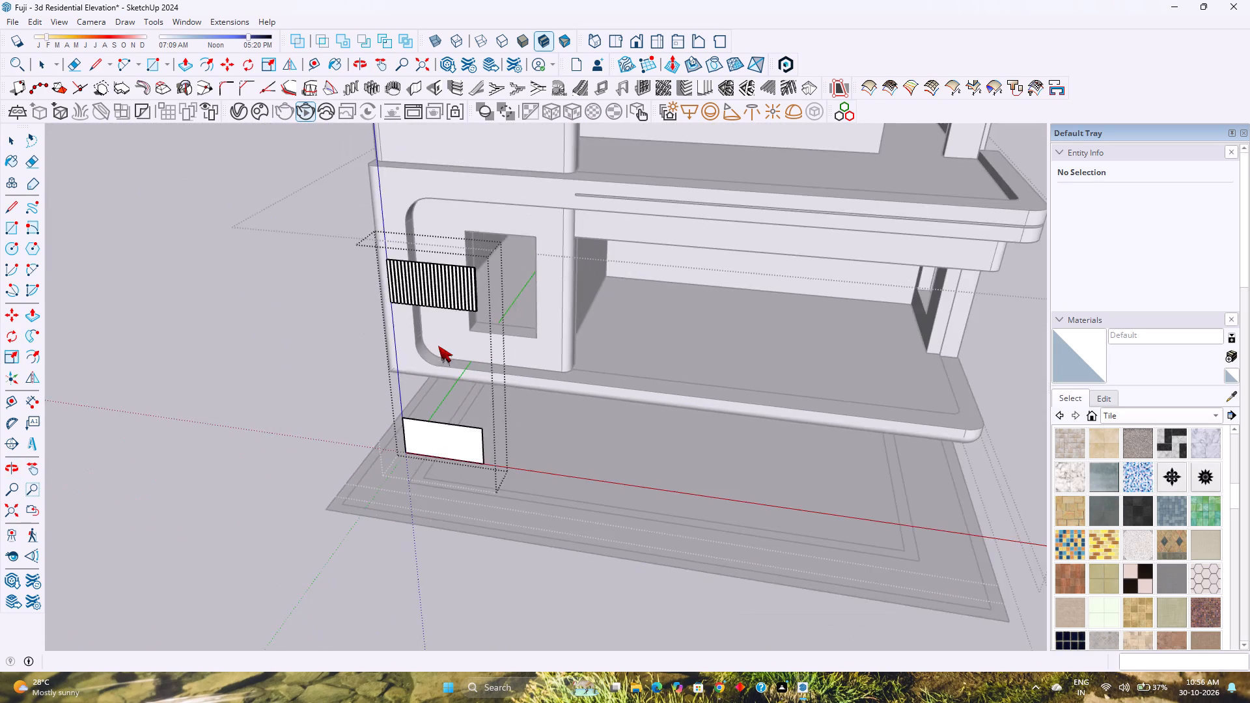
scroll(438, 346, "down", 5)
middle_click_drag(419, 362, 409, 240)
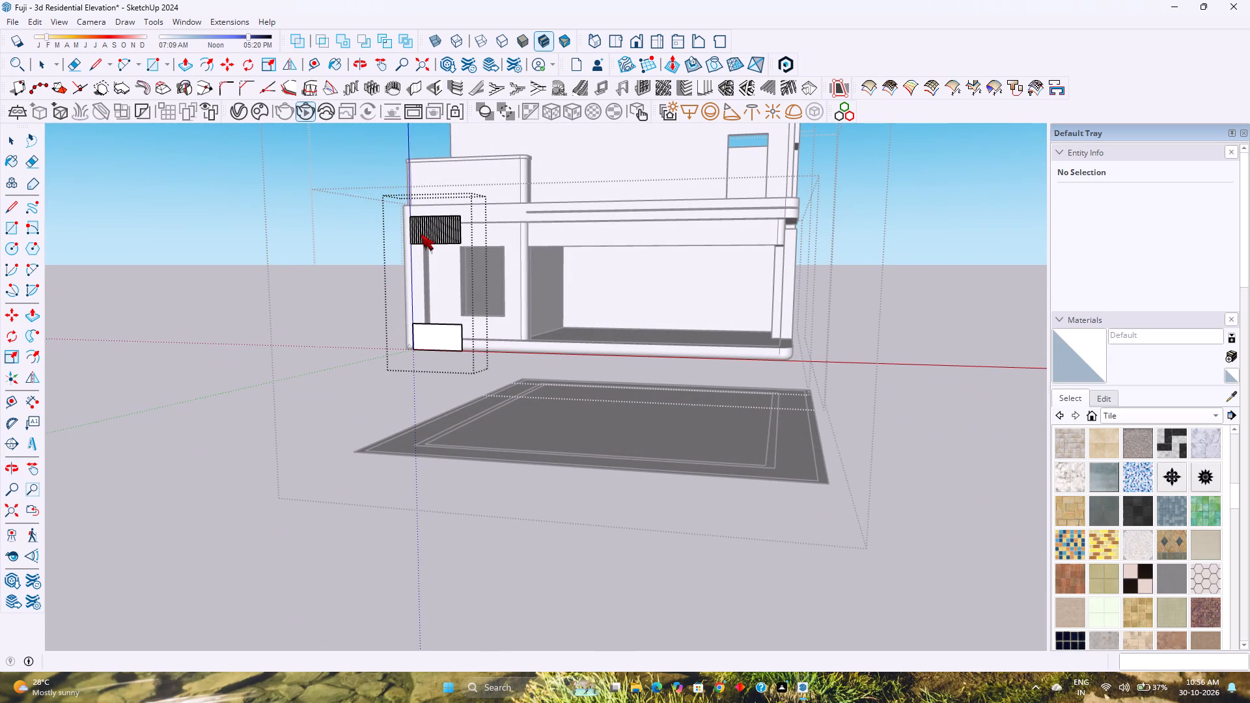
scroll(432, 227, "up", 12)
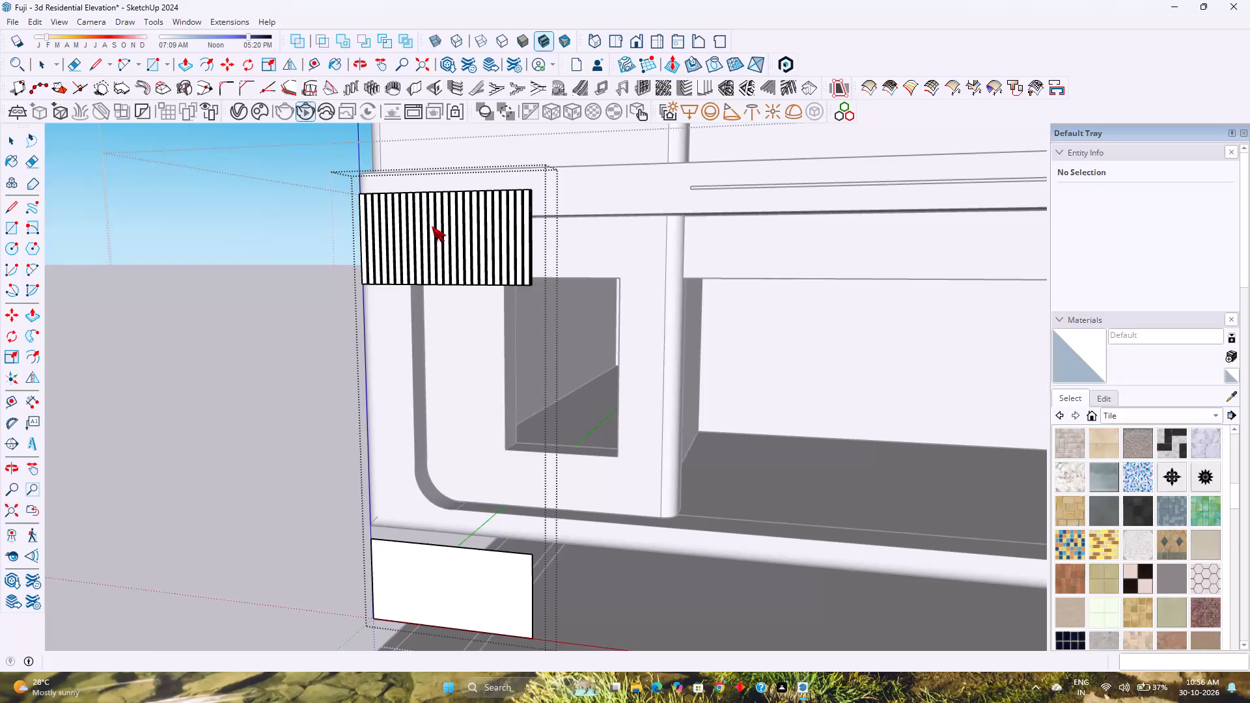
Undo the vertical louvres on the upper panel.
key("ctrl+z")
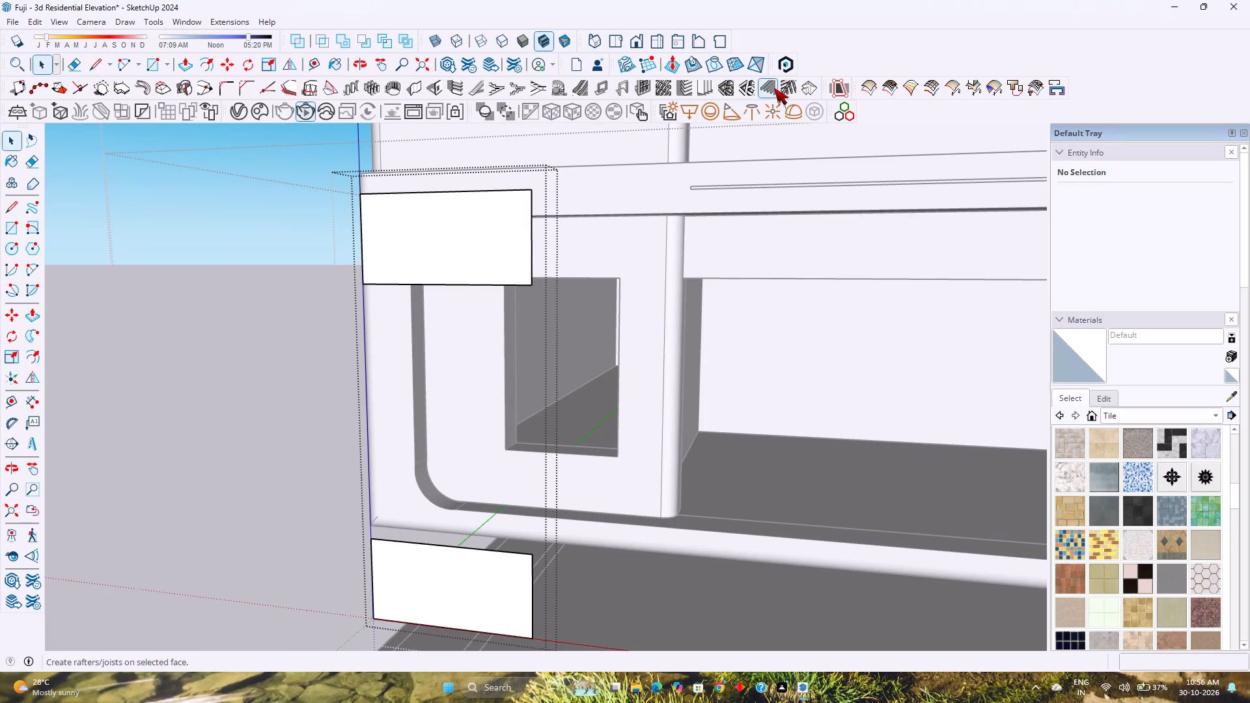
Create front-located vertical louvres on the upper panel face with depth 0.5", thickness 1.5", spacing 1.85" and angle 0.
left_click(705, 81)
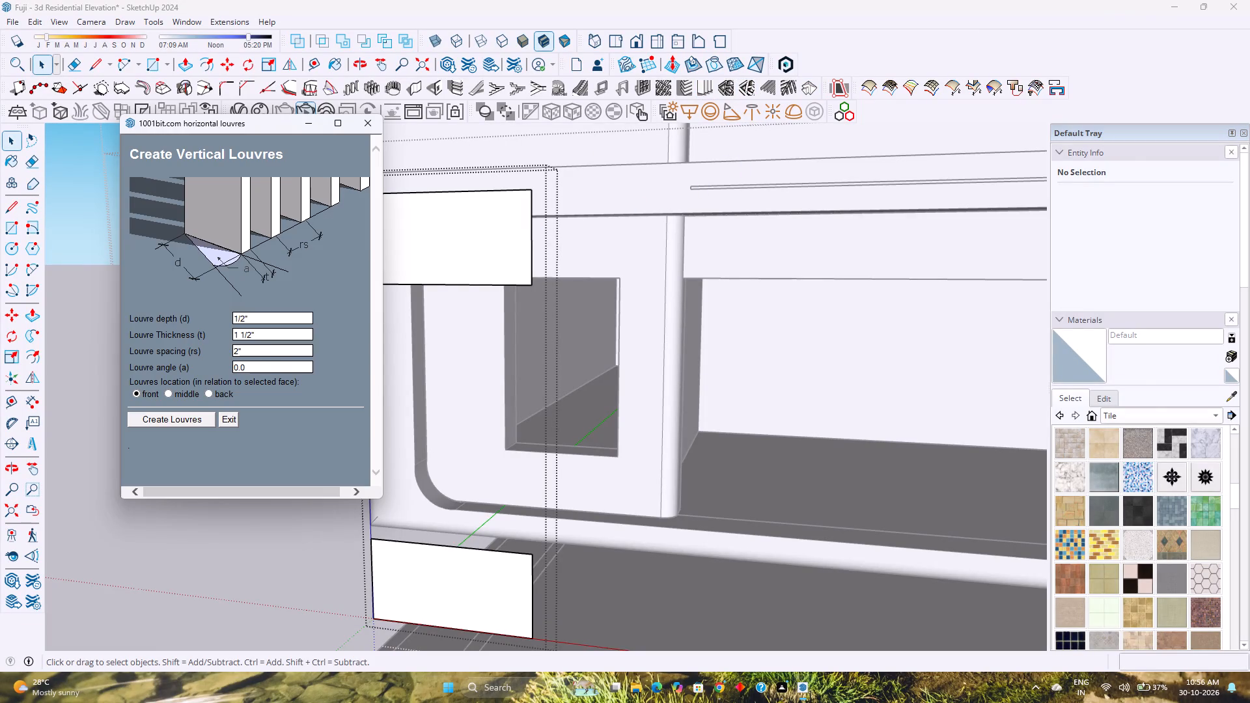
left_click(258, 352)
left_click(268, 338)
type("1\"")
key("Return")
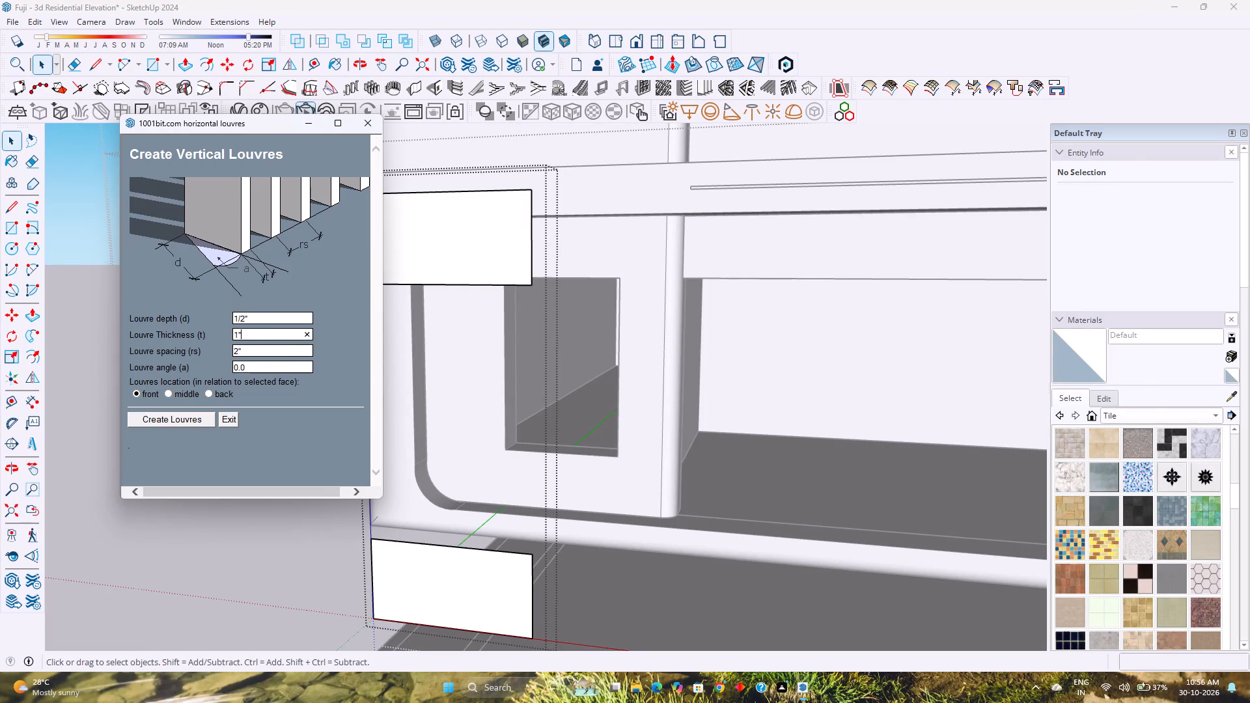
left_click(271, 350)
left_click(281, 338)
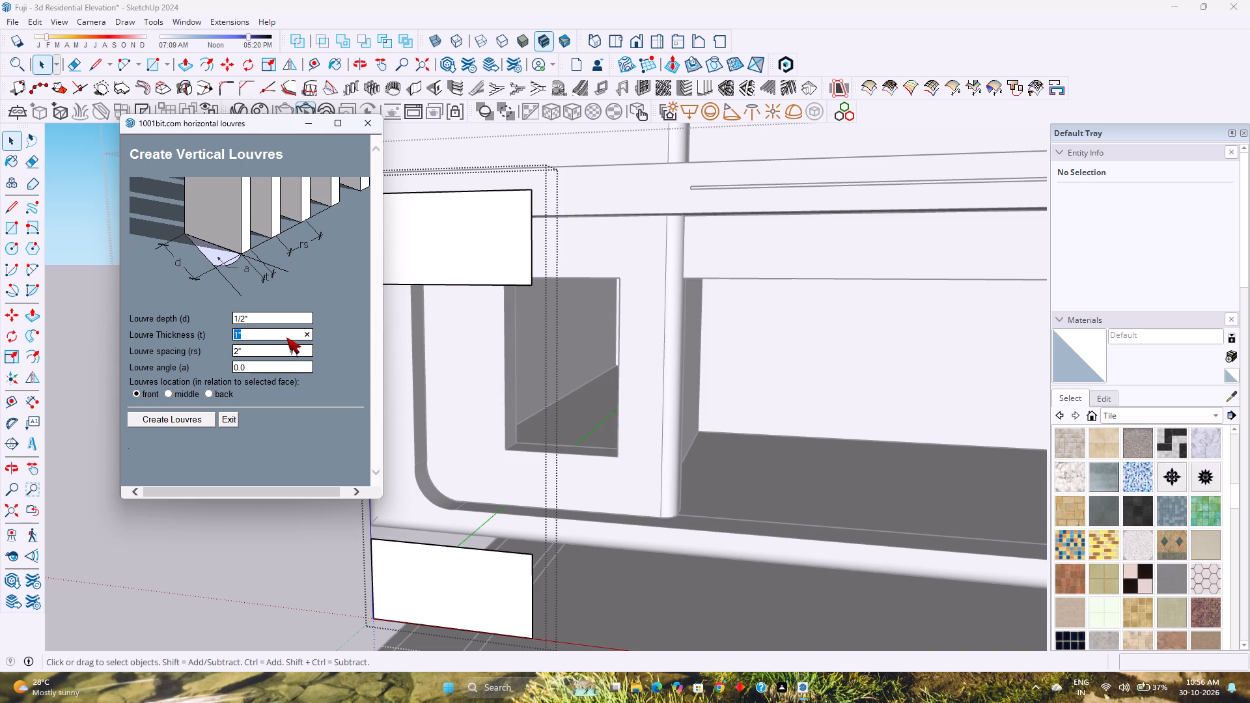
type("1.5\"")
key("Return")
left_click(269, 346)
type("1.75\"")
key("Return")
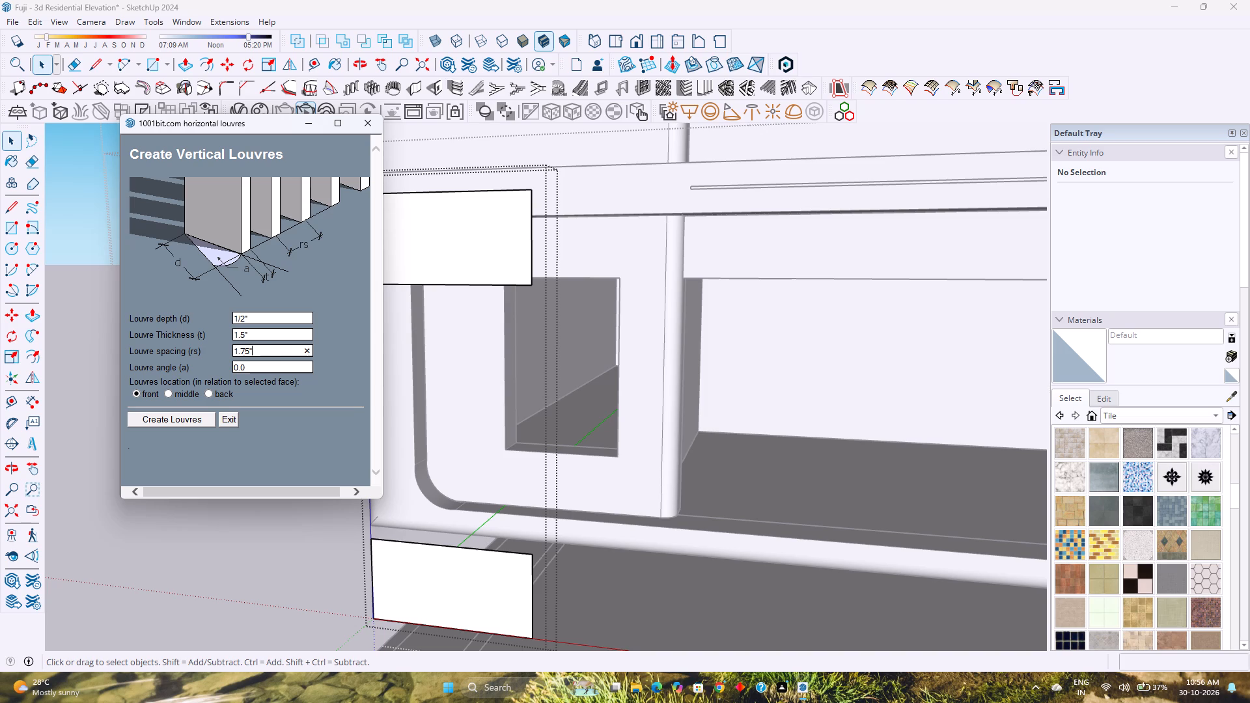
left_click(246, 351)
key("BackSpace")
key("8")
left_click(176, 422)
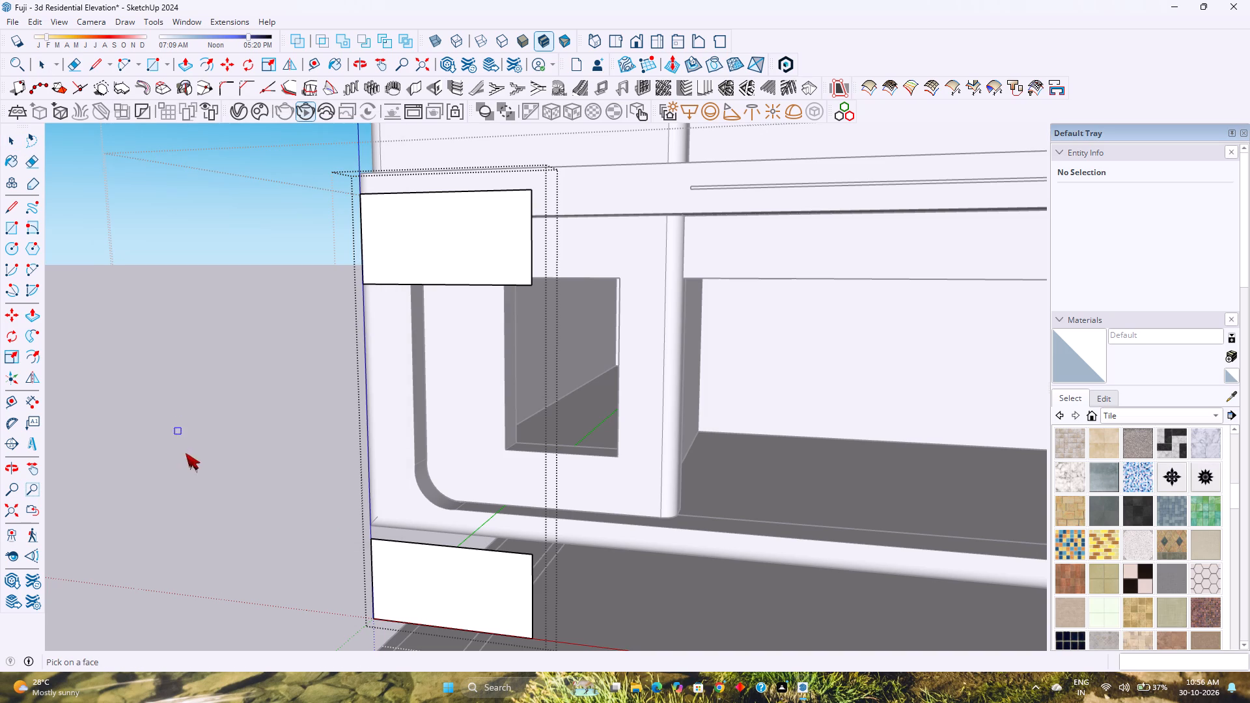
left_click(484, 249)
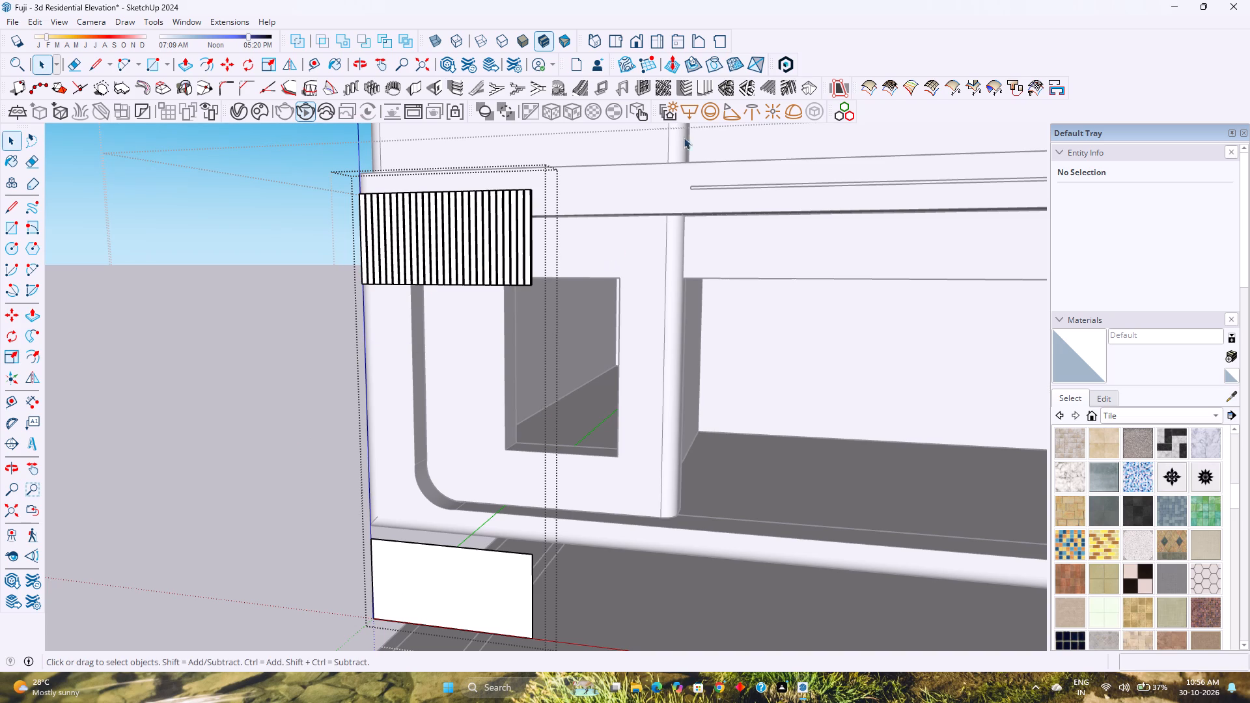
Create vertical louvres on the lower panel face with the same depth, thickness, spacing, angle and front location.
left_click(706, 94)
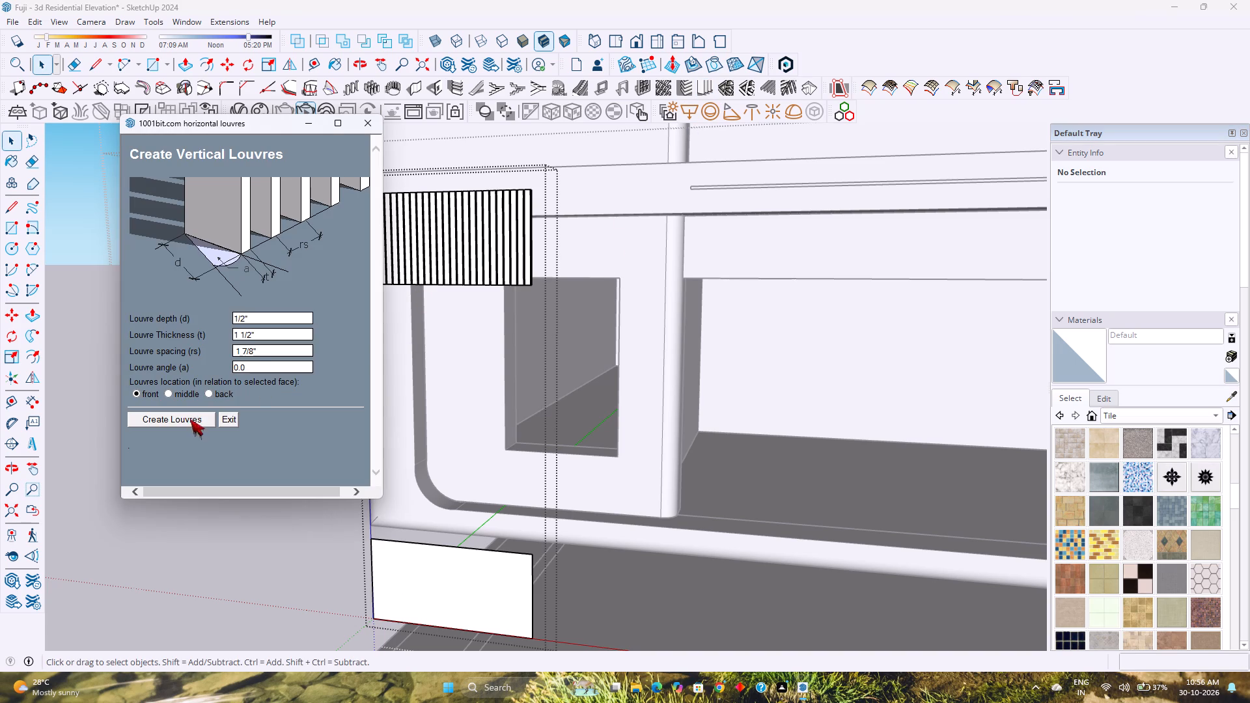
left_click(191, 420)
left_click(432, 567)
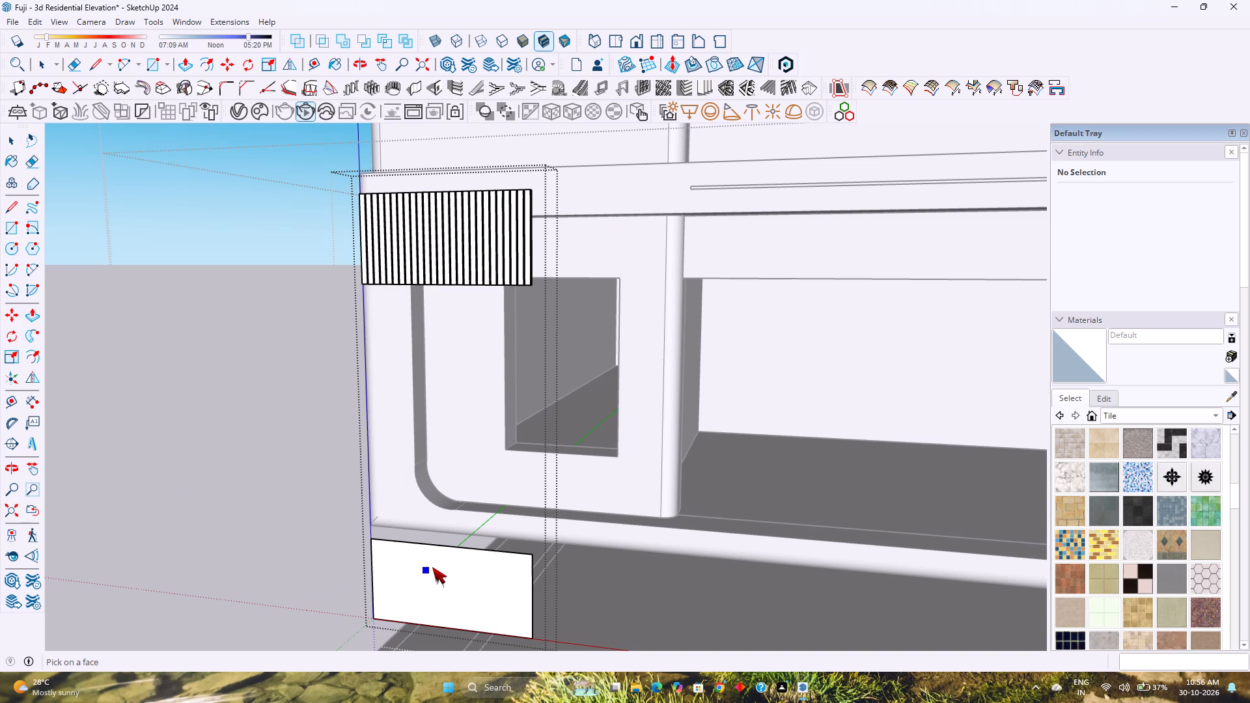
key("space")
Open the lower panel's right end slat and draw 1/2" lines across its outer side at the top and bottom corners.
scroll(522, 564, "up", 14)
middle_click_drag(538, 557, 523, 613)
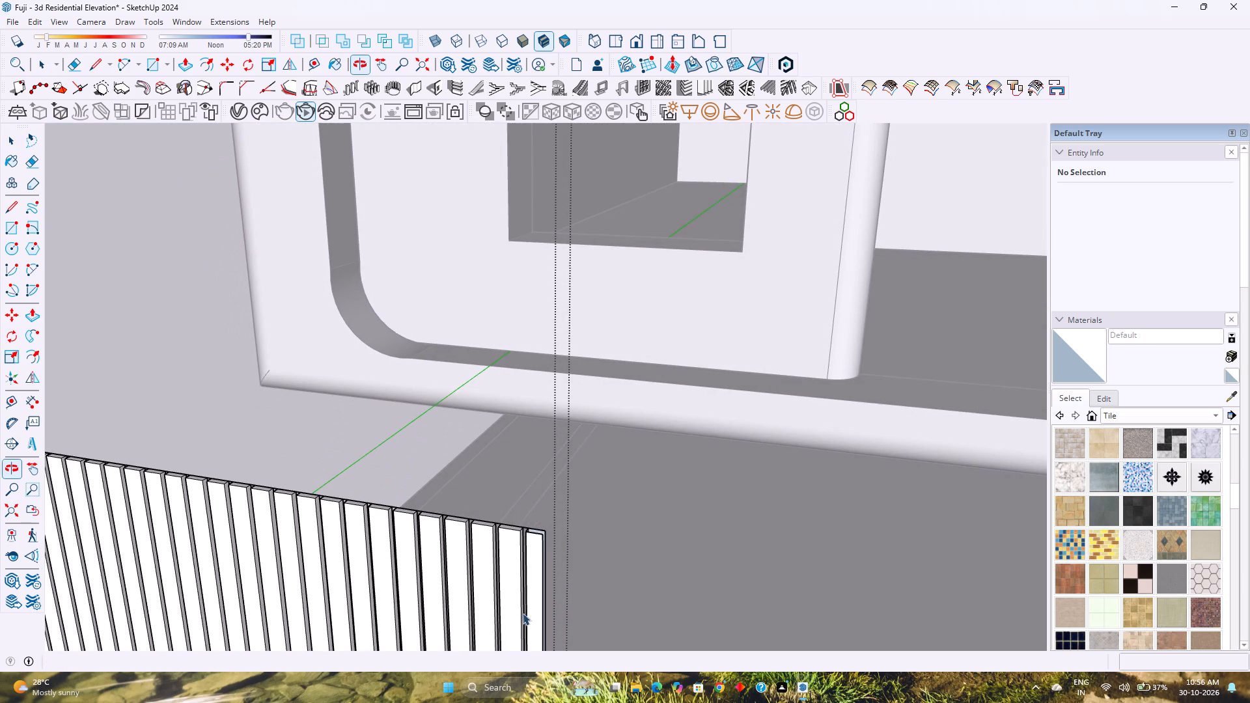
triple_click(538, 545)
double_click(538, 545)
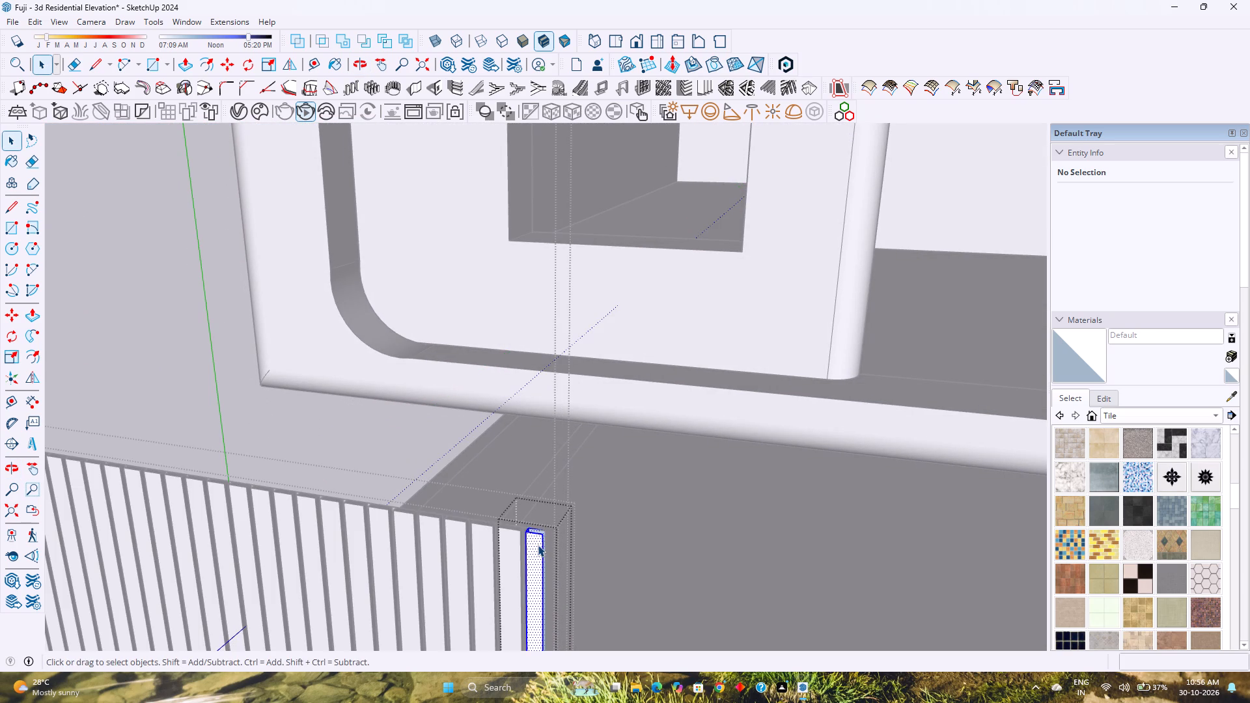
key("l")
scroll(546, 536, "up", 12)
left_click(532, 530)
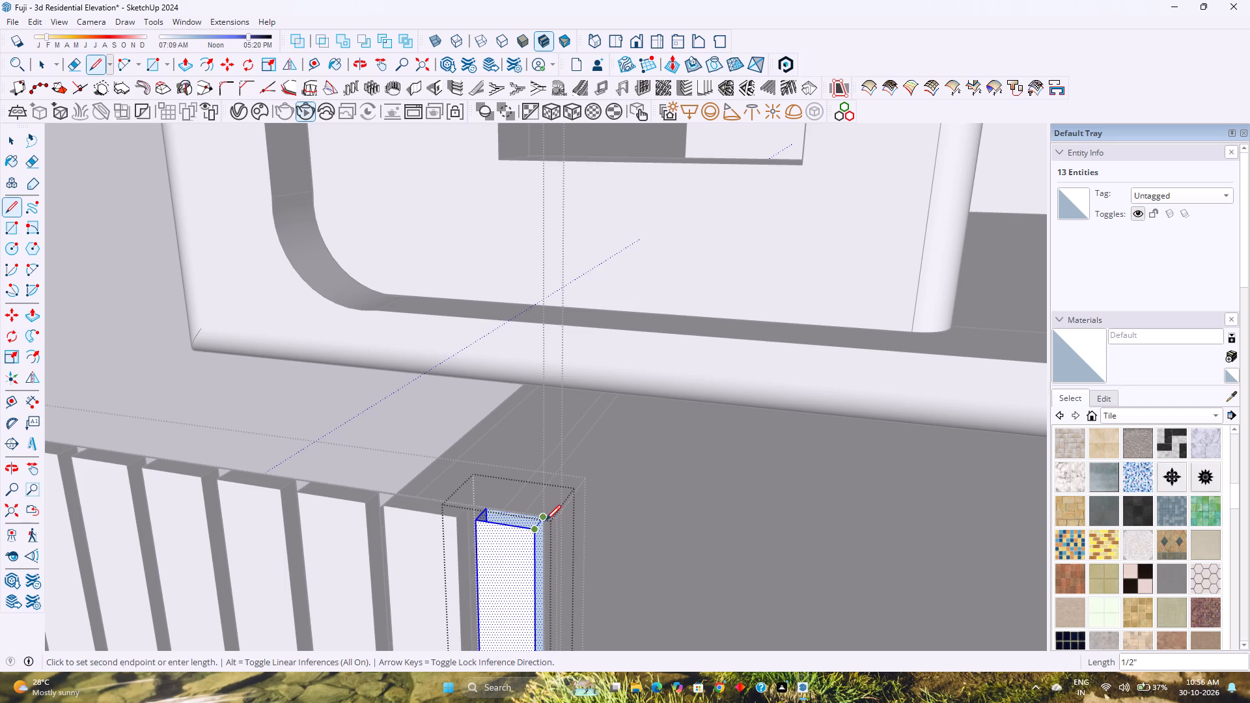
left_click(546, 520)
scroll(545, 520, "down", 11)
middle_click_drag(546, 542, 411, 439, "shift")
scroll(402, 430, "down", 3)
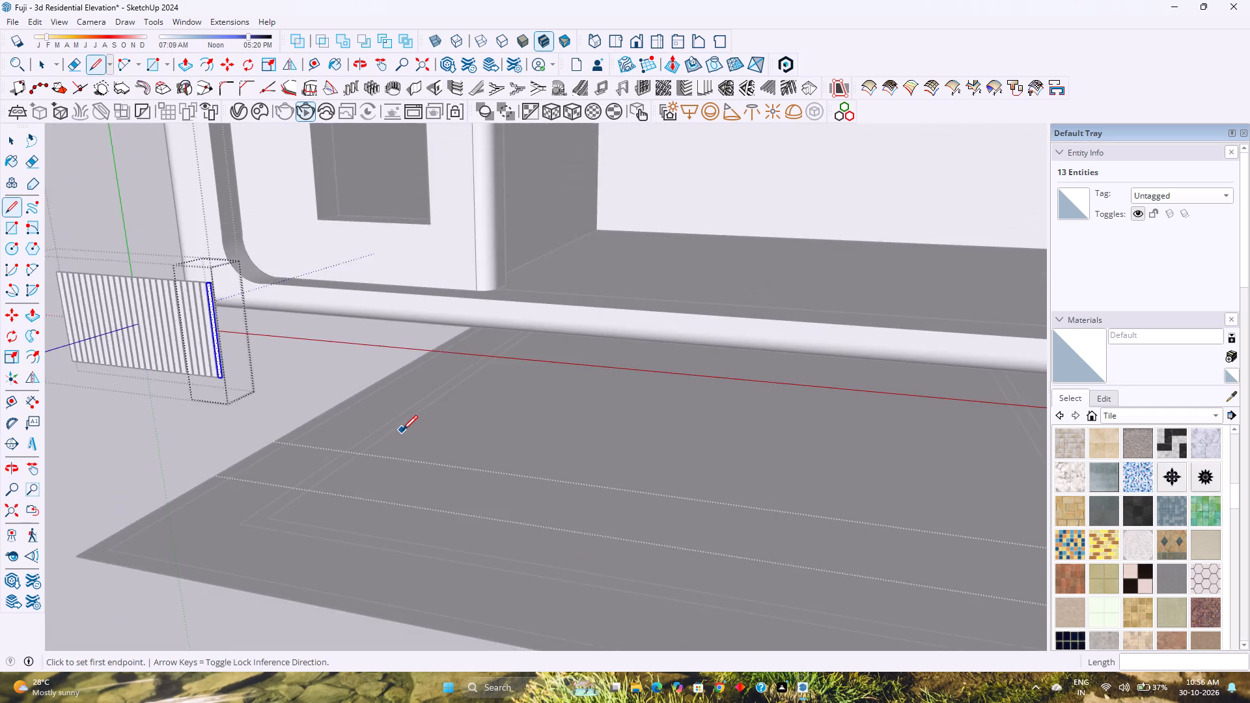
scroll(402, 430, "down", 2)
scroll(267, 392, "up", 14)
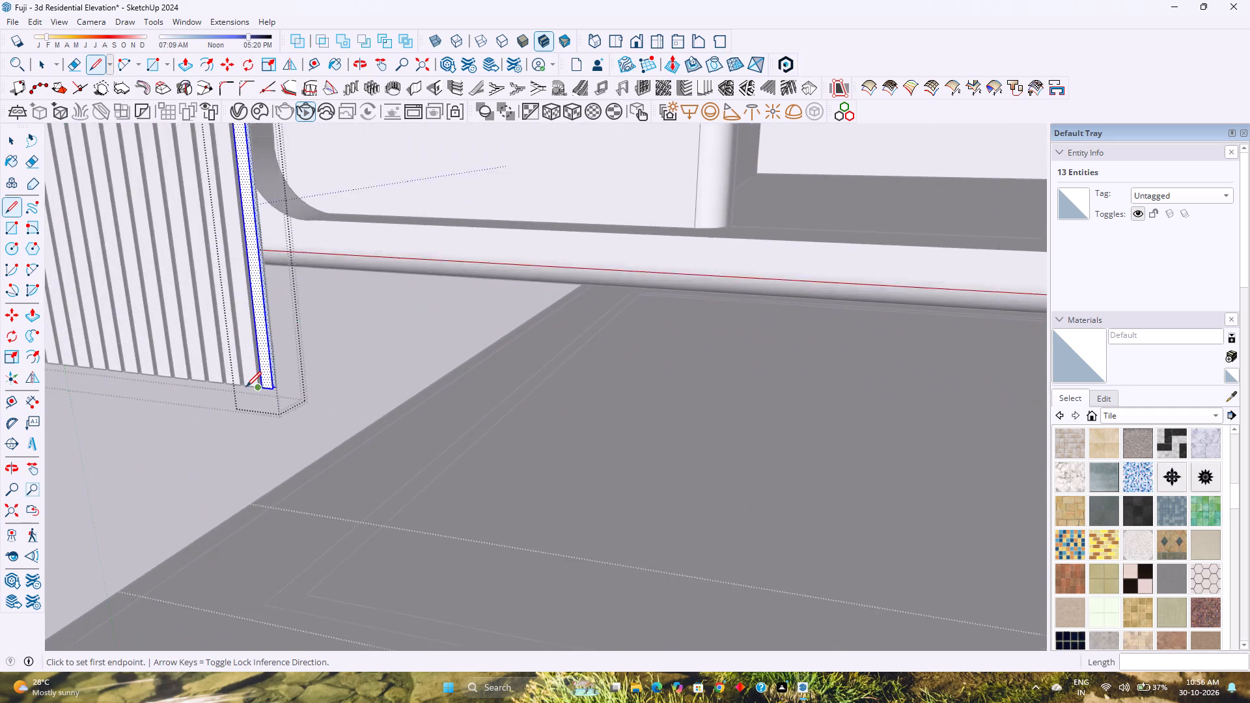
scroll(246, 387, "up", 14)
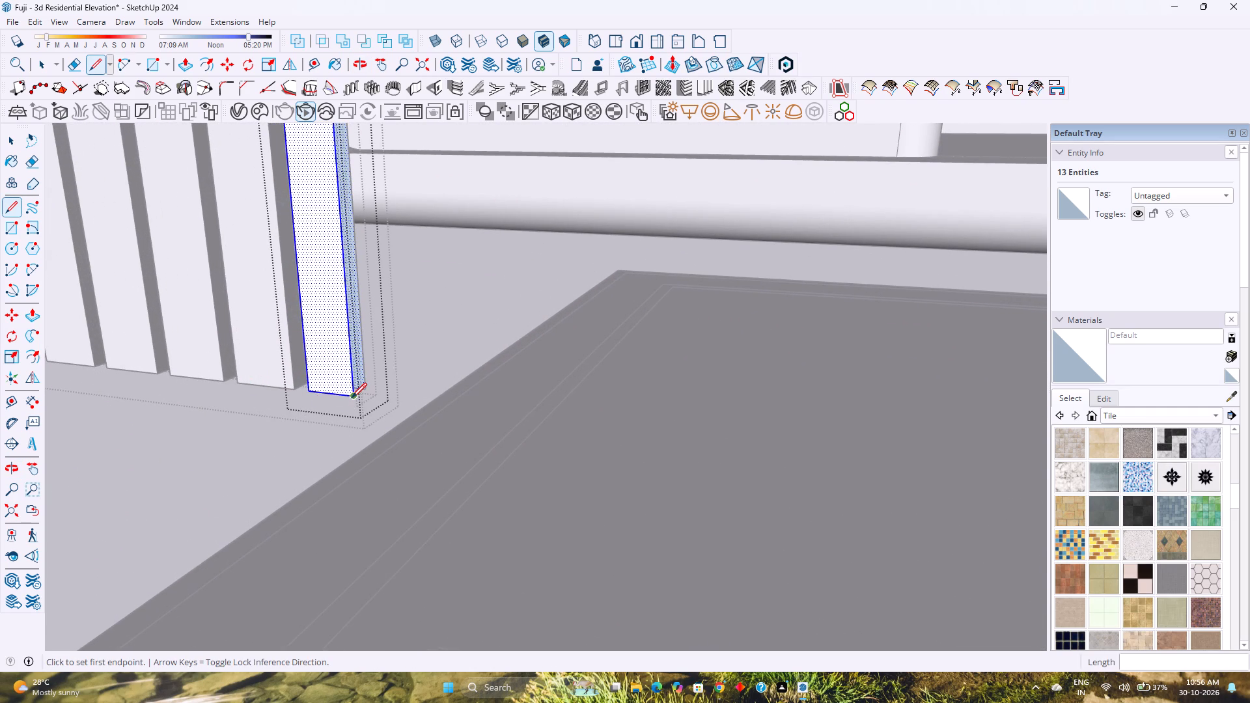
left_click(352, 398)
left_click(364, 388)
scroll(368, 387, "down", 4)
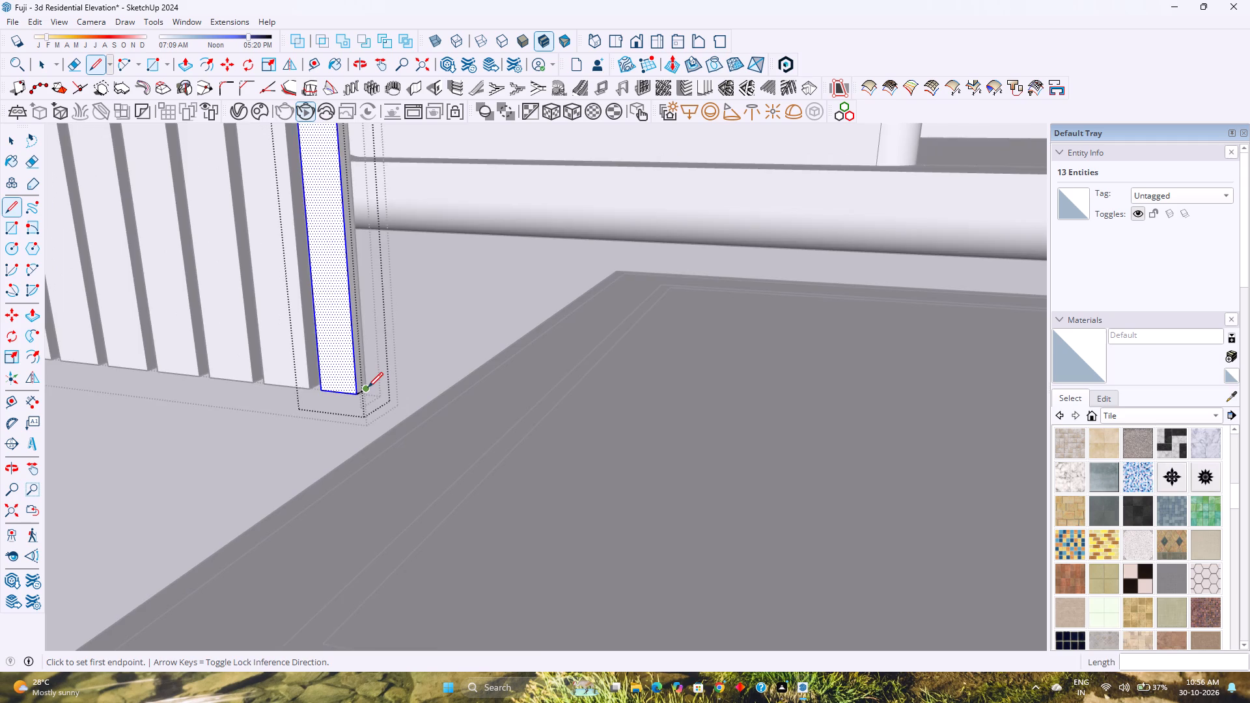
scroll(368, 387, "down", 7)
key("space")
scroll(366, 387, "down", 9)
key("Escape")
scroll(365, 387, "down", 4)
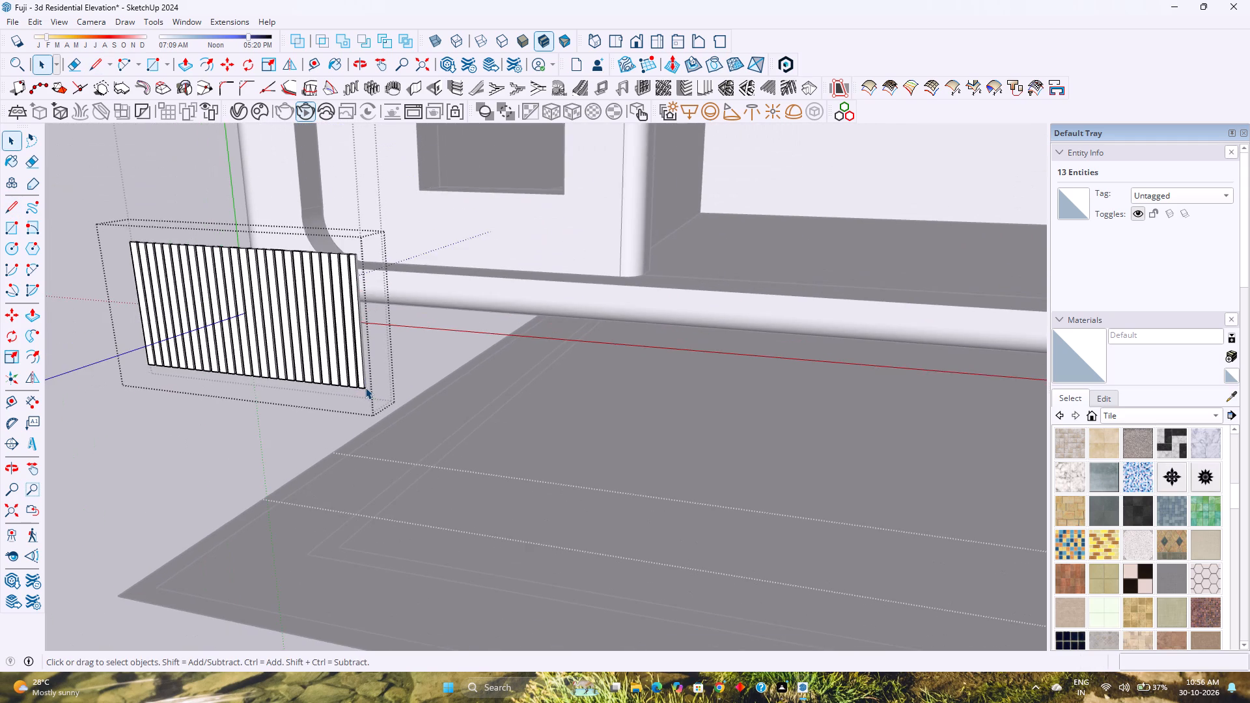
Delete the top and right edges of the original panel outline behind the upper louvres.
middle_click_drag(365, 387, 352, 529, "shift")
scroll(358, 461, "down", 4)
middle_click_drag(358, 443, 385, 596, "shift")
middle_click(385, 596, "shift")
scroll(367, 473, "down", 4)
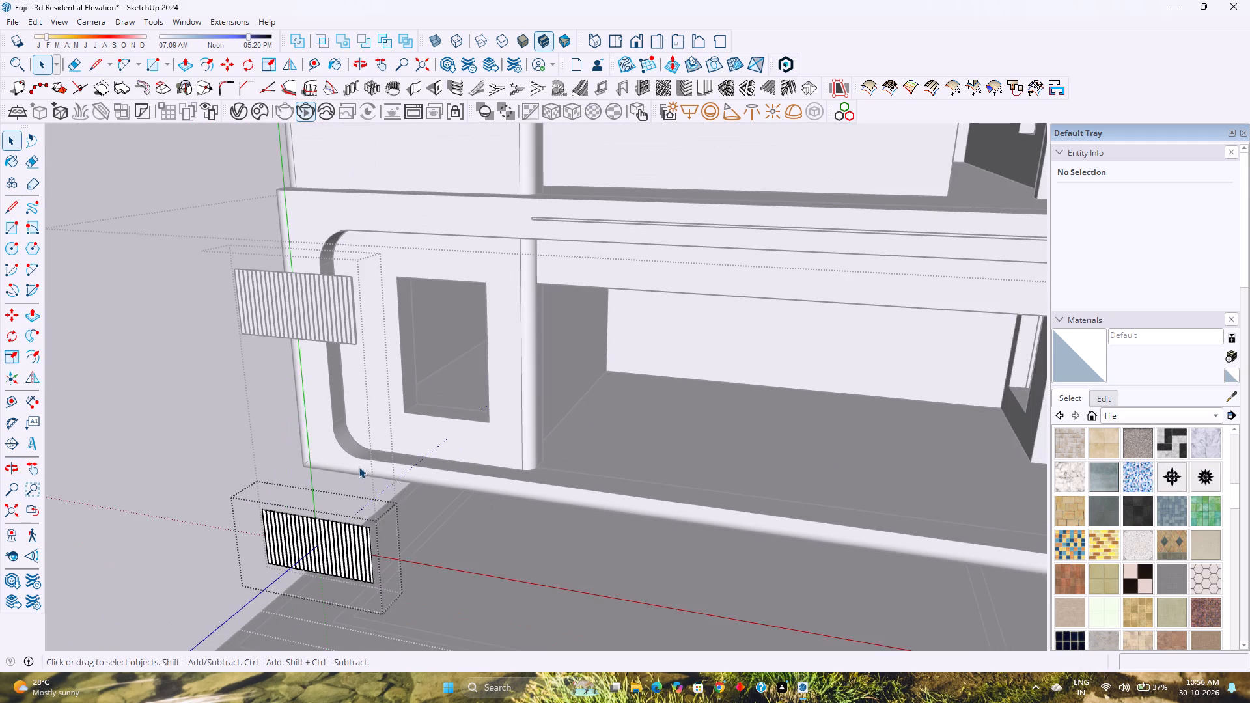
key("Escape")
double_click(329, 324)
scroll(331, 320, "up", 7)
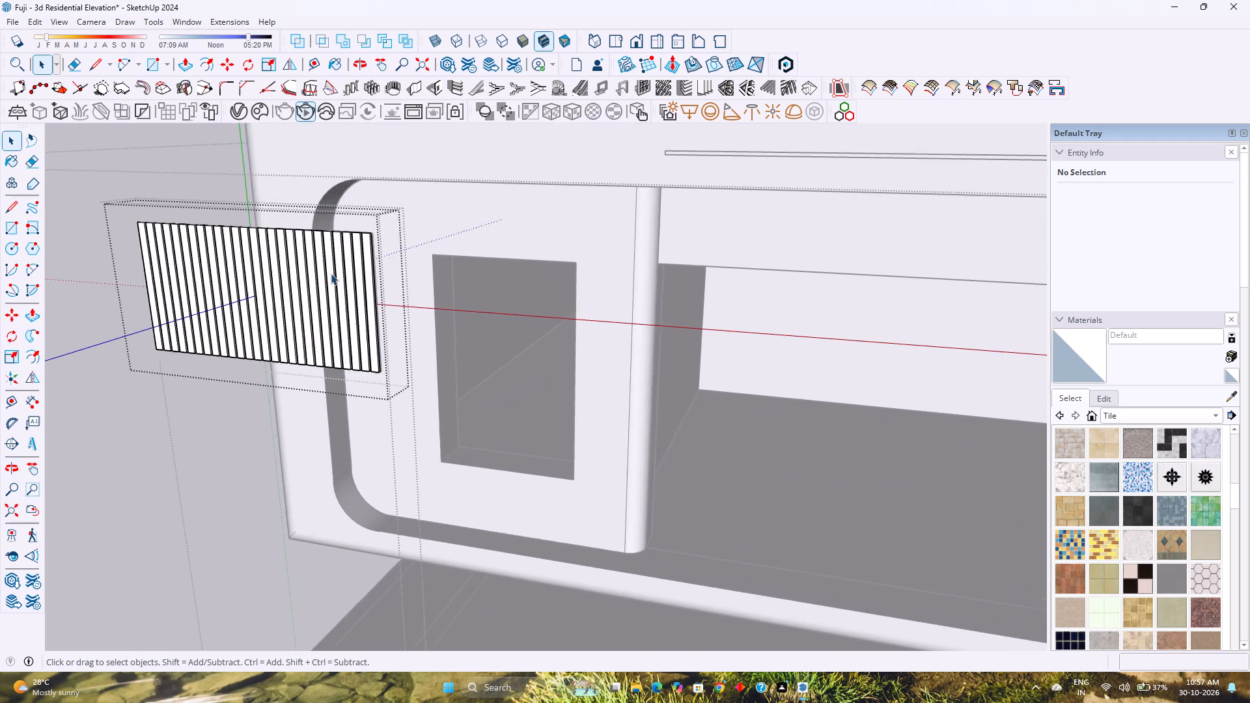
scroll(331, 273, "up", 10)
middle_click(384, 232)
middle_click_drag(384, 234, 377, 348)
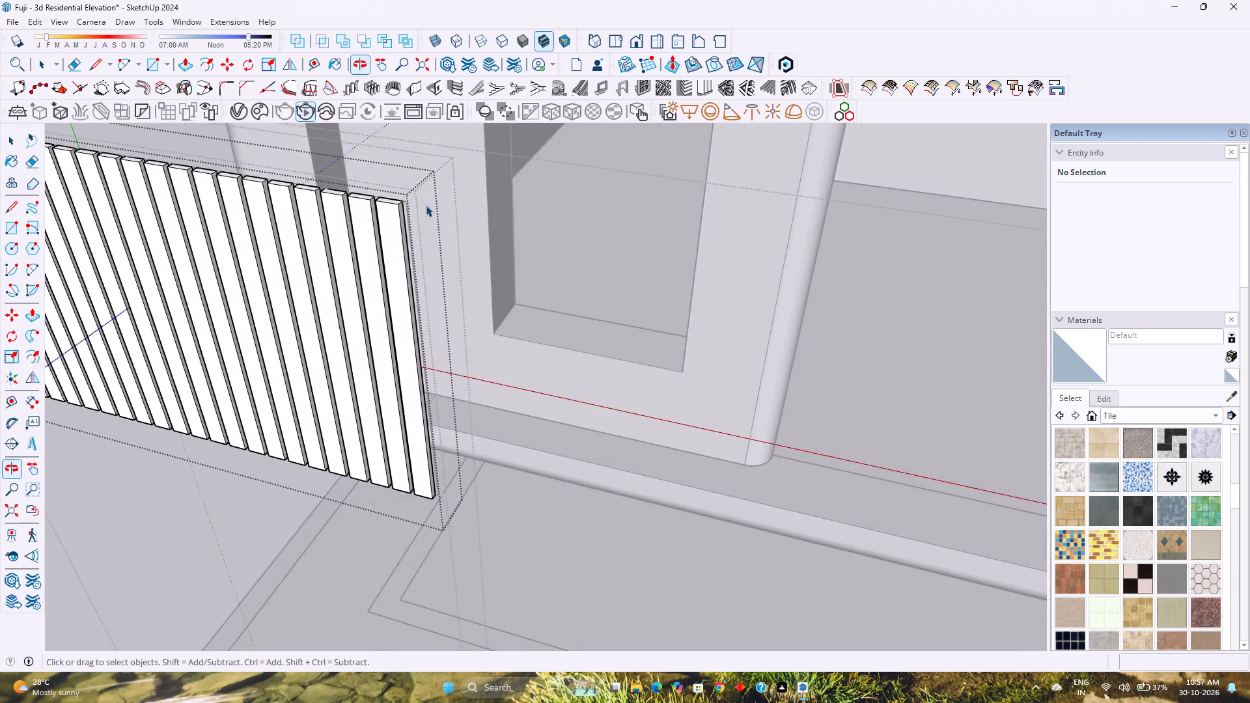
scroll(426, 201, "up", 4)
scroll(413, 200, "down", 3)
scroll(365, 198, "up", 1)
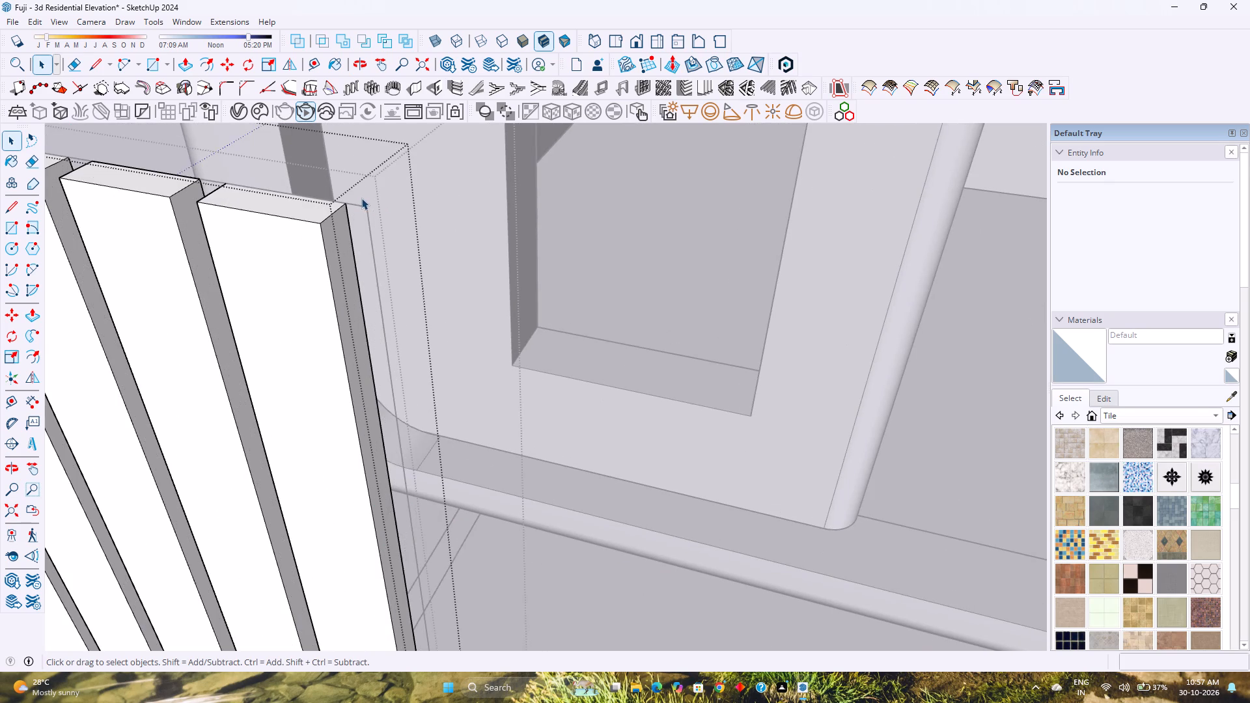
scroll(361, 198, "down", 2)
key("Escape")
left_click(363, 200)
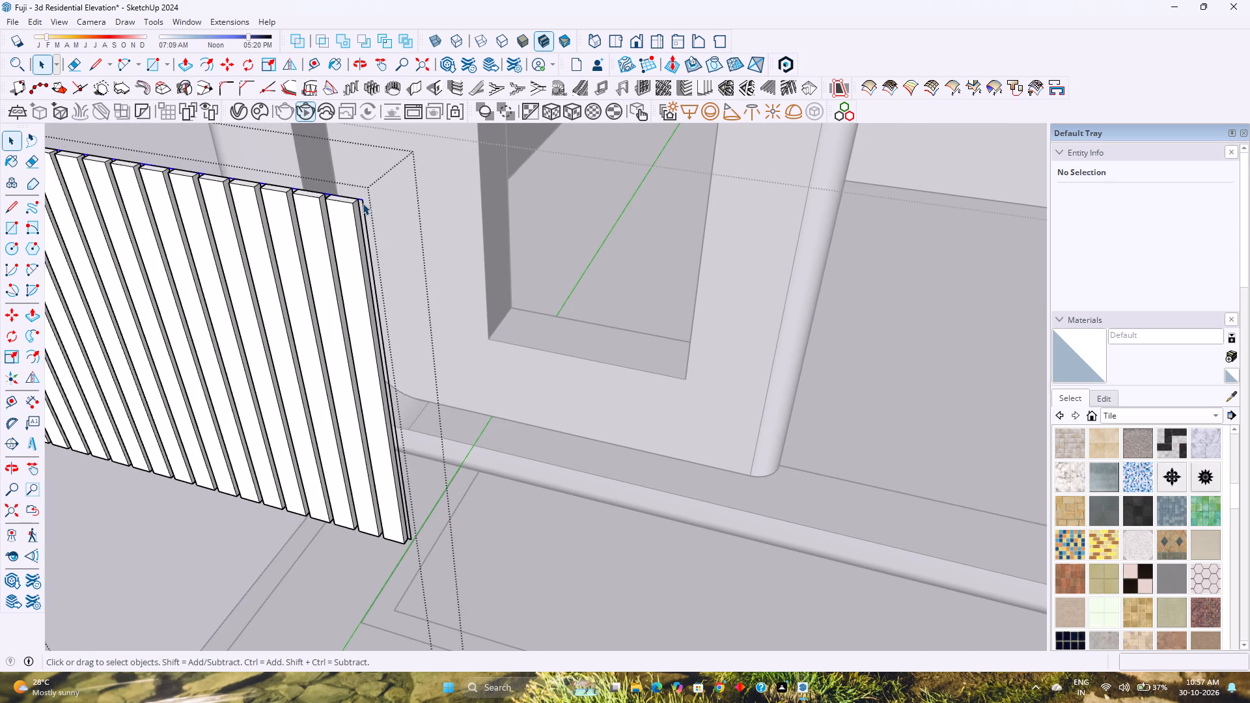
key("Delete")
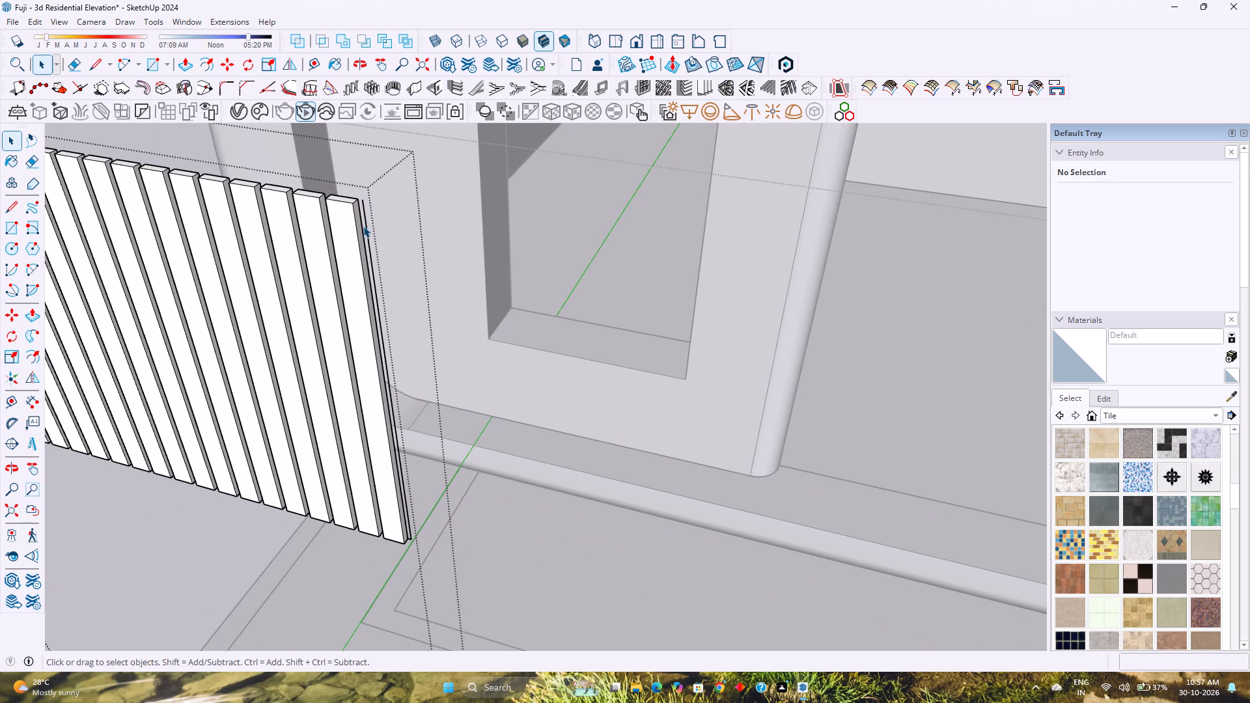
left_click(365, 228)
key("Delete")
Delete the remaining bottom and left edges of the original panel outline behind the upper louvres.
scroll(367, 228, "down", 5)
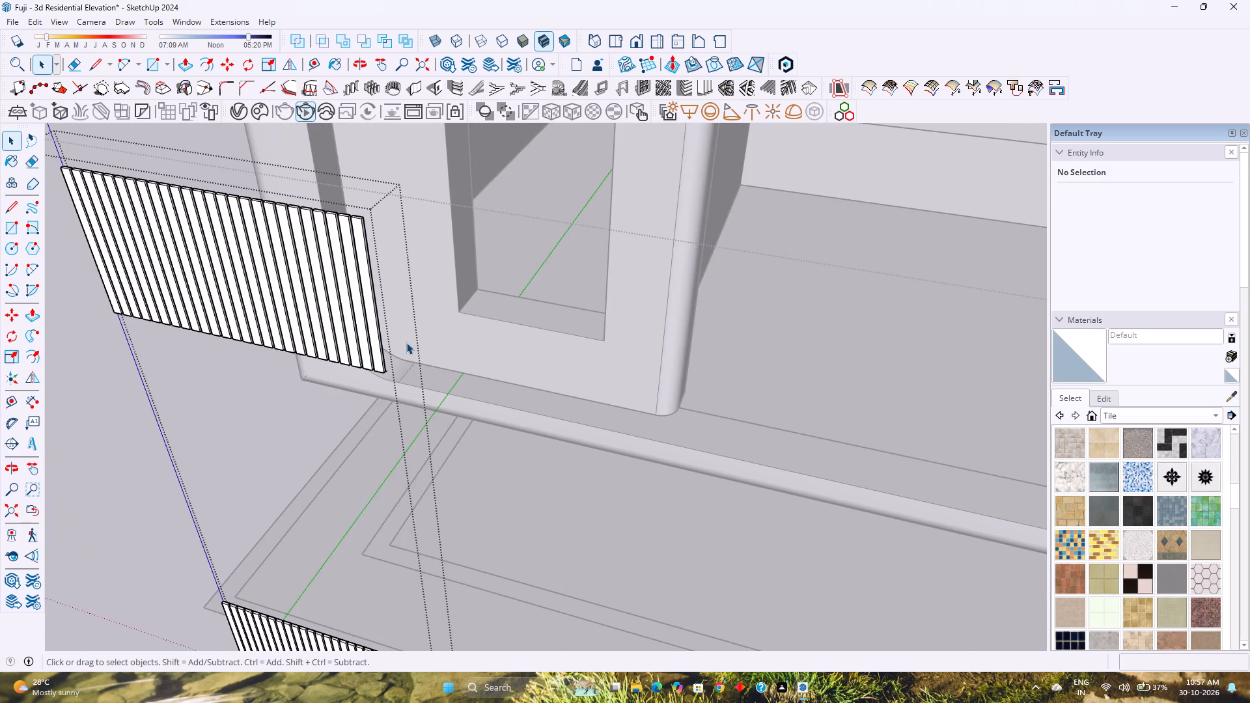
middle_click_drag(406, 342, 240, 366)
middle_click(240, 366)
middle_click_drag(242, 355, 430, 404, "shift")
middle_click(430, 404, "shift")
scroll(417, 393, "down", 1)
scroll(588, 494, "up", 3)
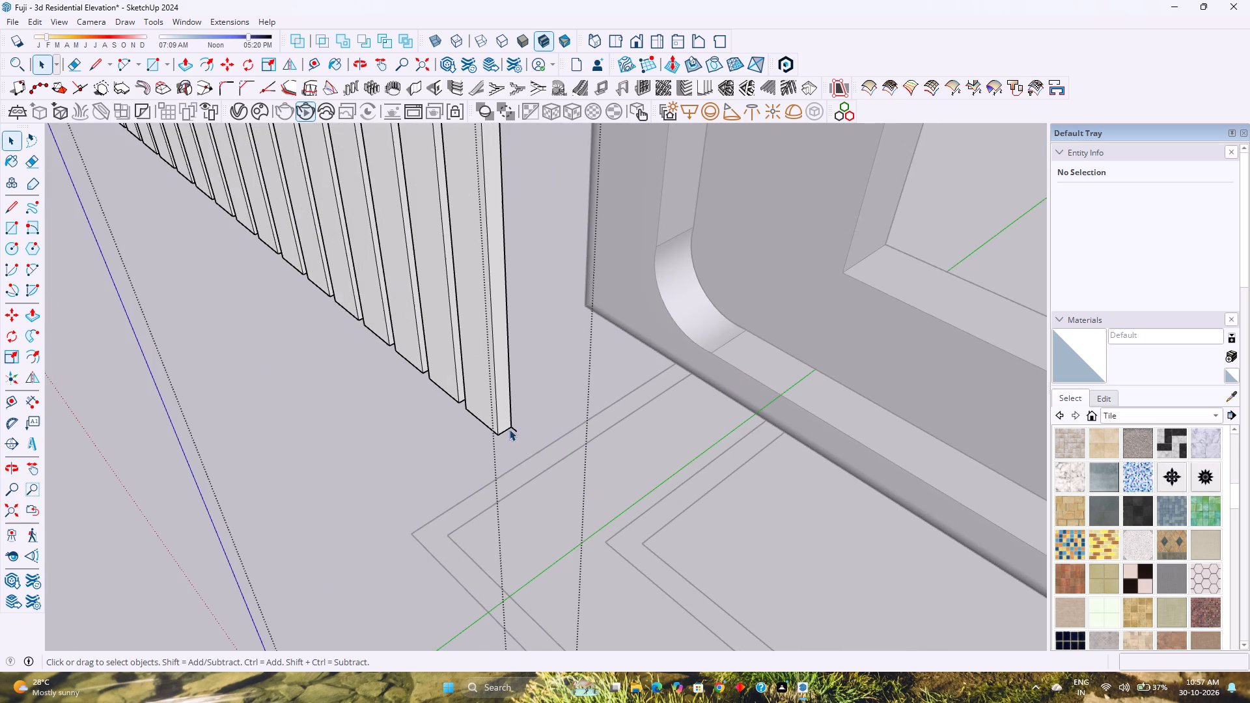
left_click(513, 430)
key("Delete")
scroll(512, 434, "down", 5)
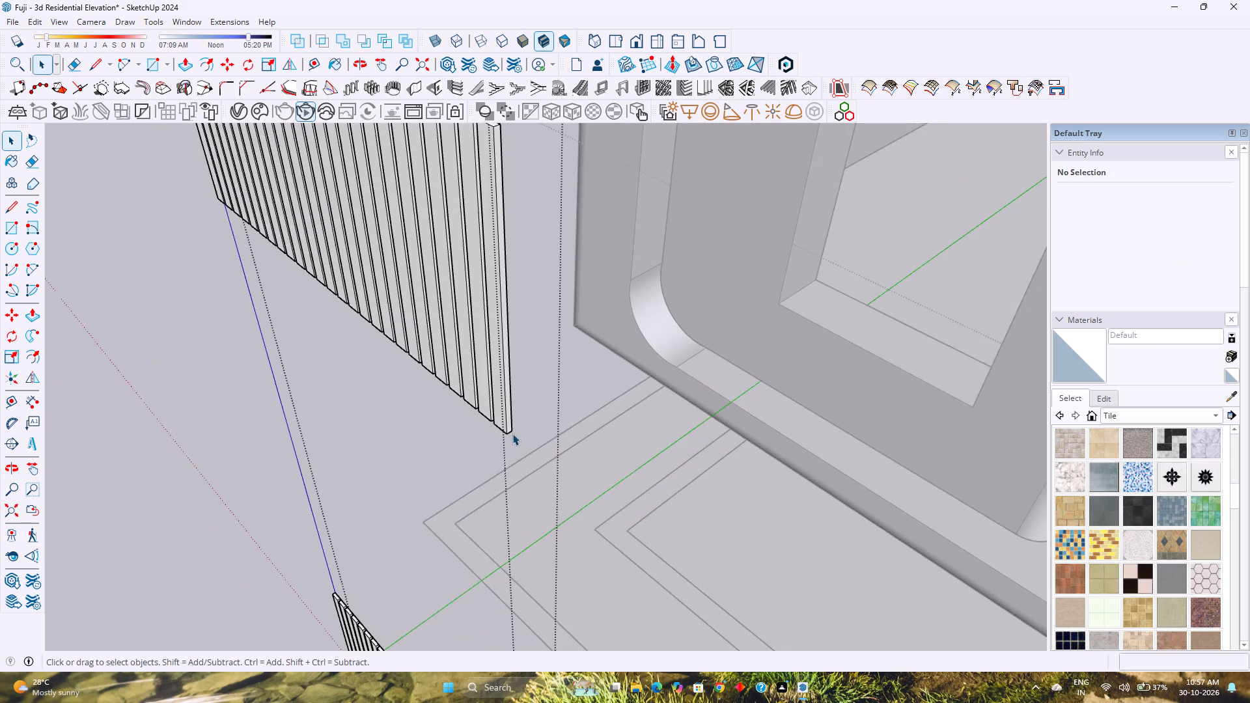
scroll(512, 434, "down", 5)
middle_click_drag(465, 444, 630, 442)
scroll(631, 441, "down", 3)
middle_click_drag(644, 432, 577, 526, "shift")
middle_click(577, 526, "shift")
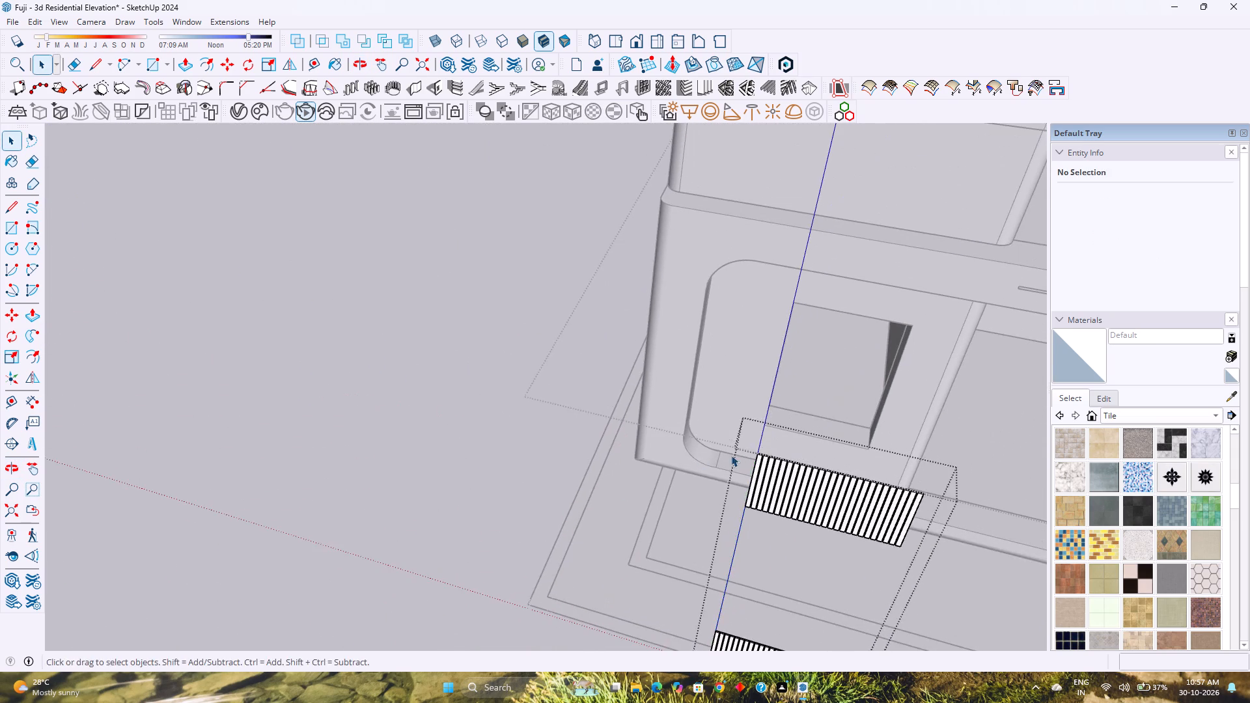
middle_click_drag(757, 455, 951, 464)
middle_click_drag(960, 464, 967, 464)
scroll(799, 400, "up", 10)
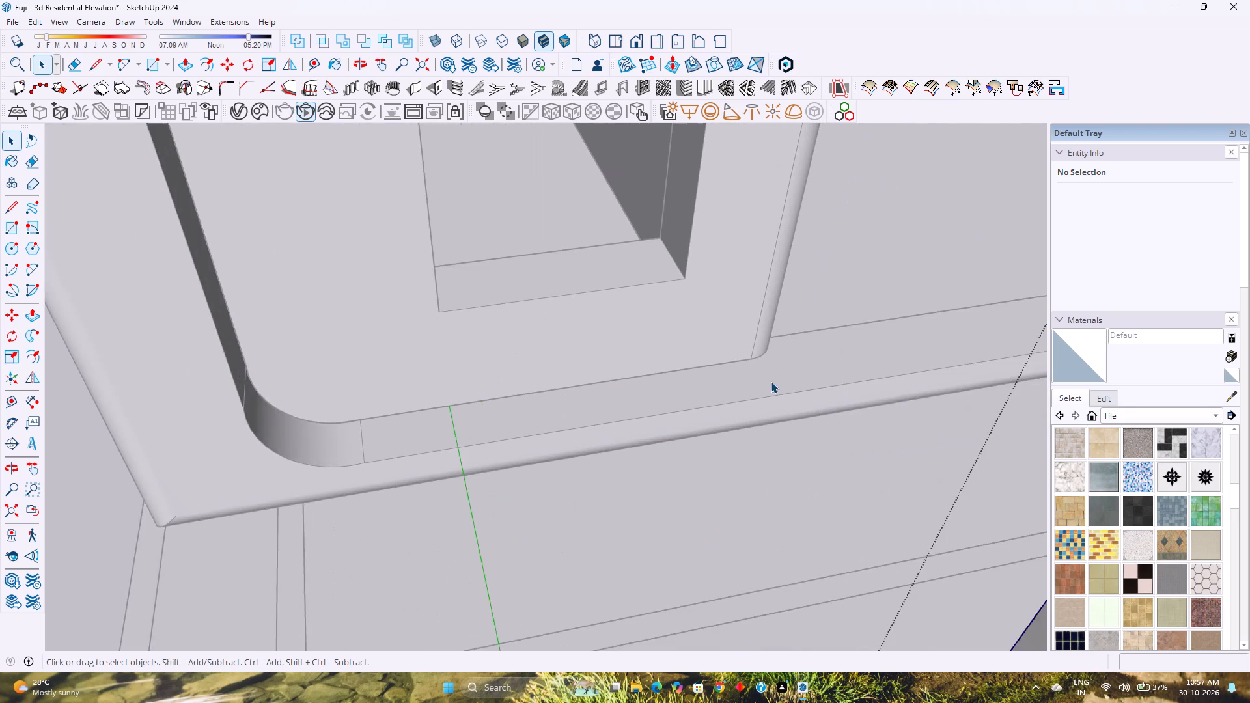
scroll(771, 381, "down", 2)
left_click(850, 402)
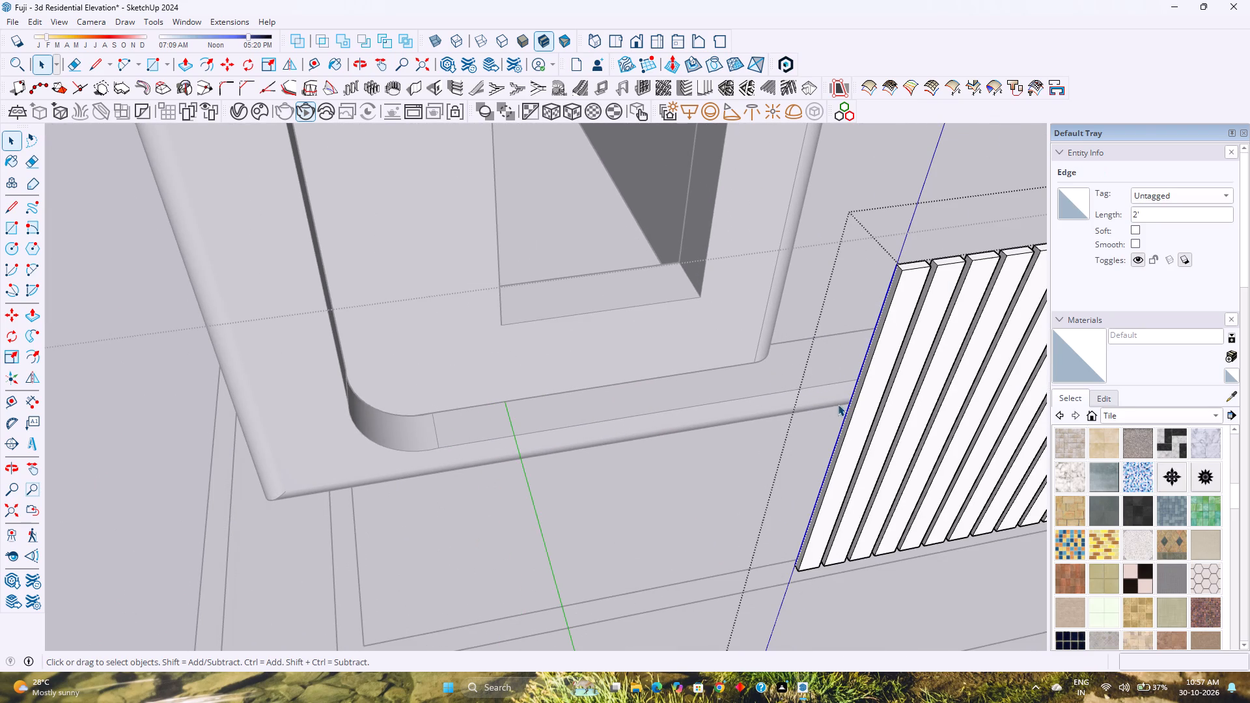
key("Delete")
Delete the top edge of the original panel outline behind the lower louvres.
scroll(661, 434, "down", 7)
middle_click_drag(697, 480, 561, 407, "shift")
middle_click(559, 406, "shift")
scroll(521, 460, "up", 2)
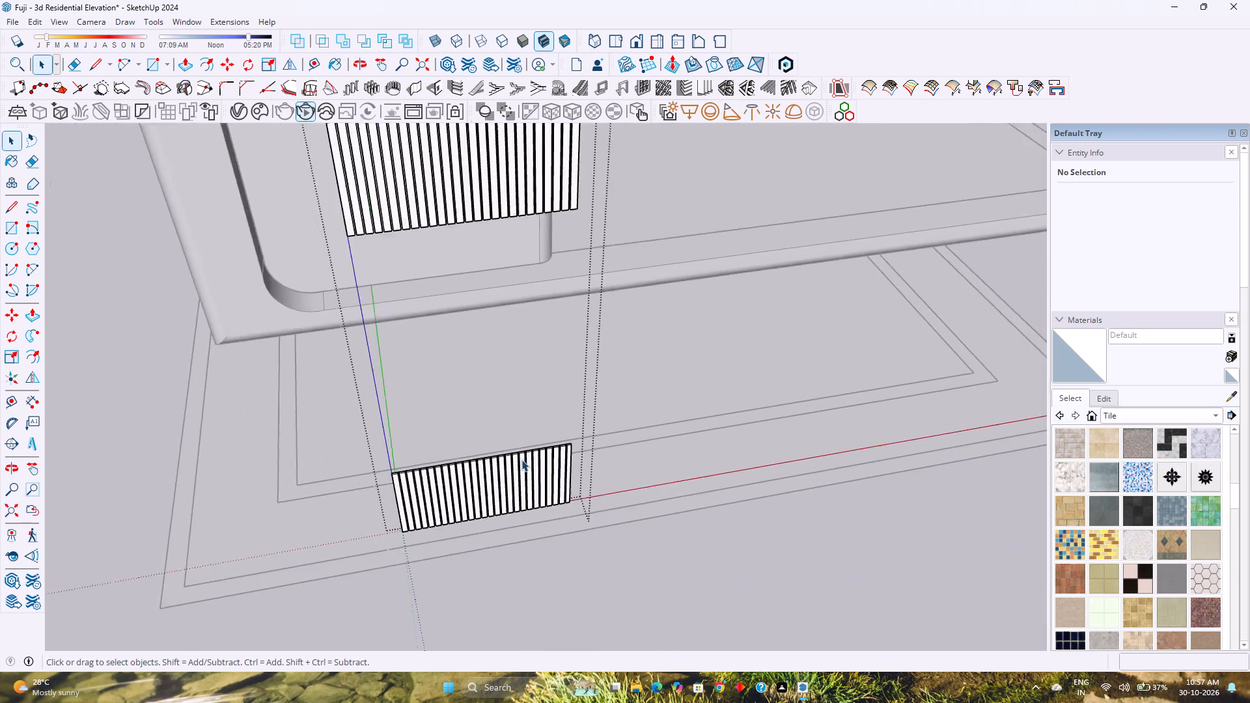
scroll(521, 460, "up", 13)
scroll(484, 450, "down", 3)
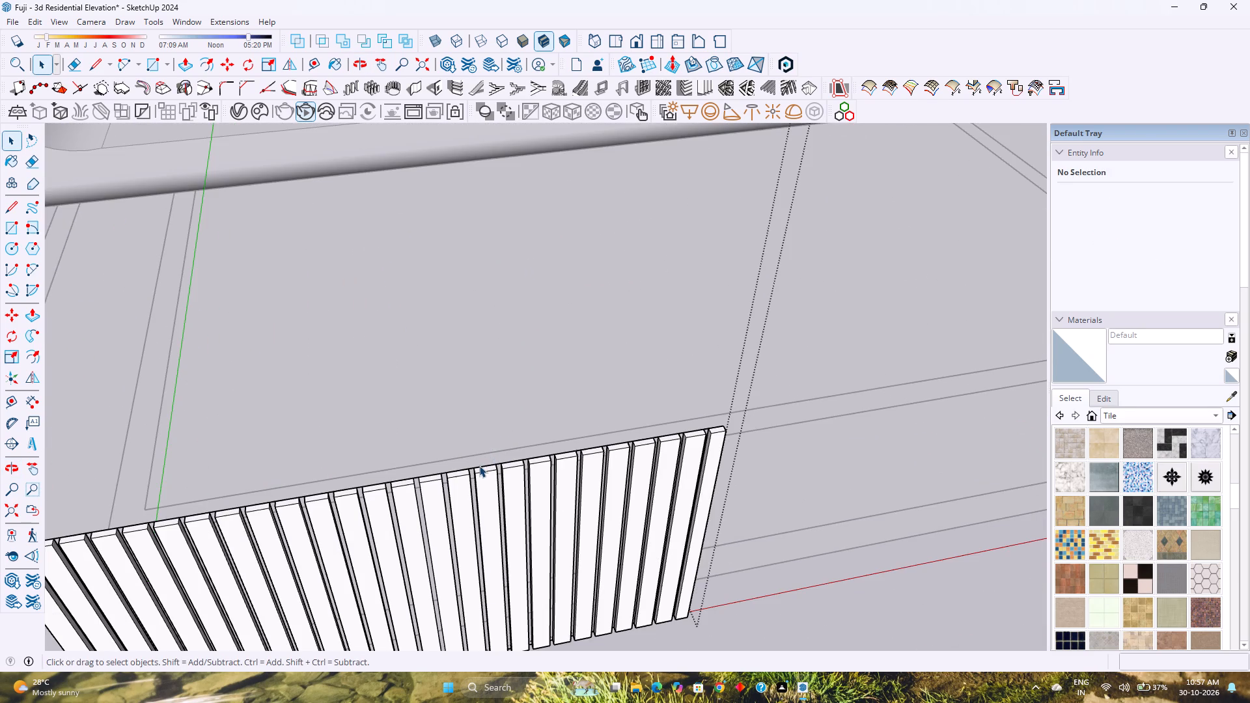
left_click(479, 465)
key("Delete")
Delete the right edge of the original panel outline behind the lower louvres.
middle_click_drag(604, 494, 393, 492)
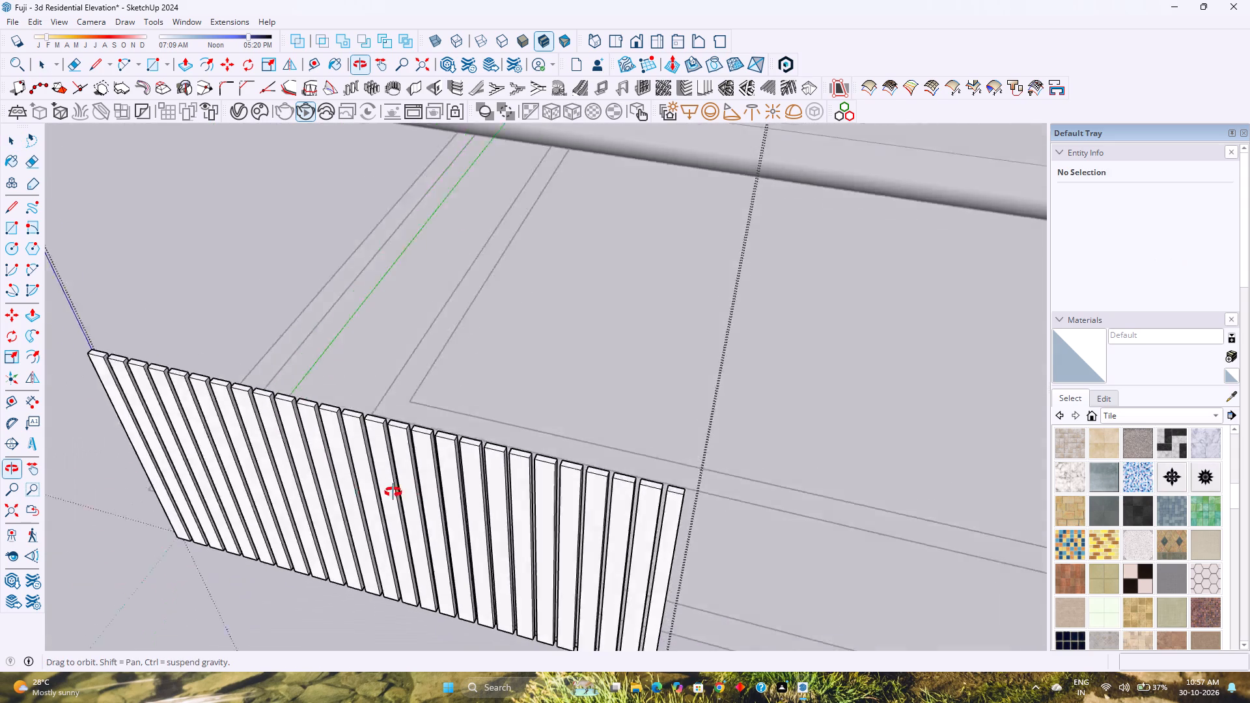
middle_click_drag(393, 492, 221, 460)
middle_click(219, 460)
scroll(549, 511, "up", 3)
left_click(609, 544)
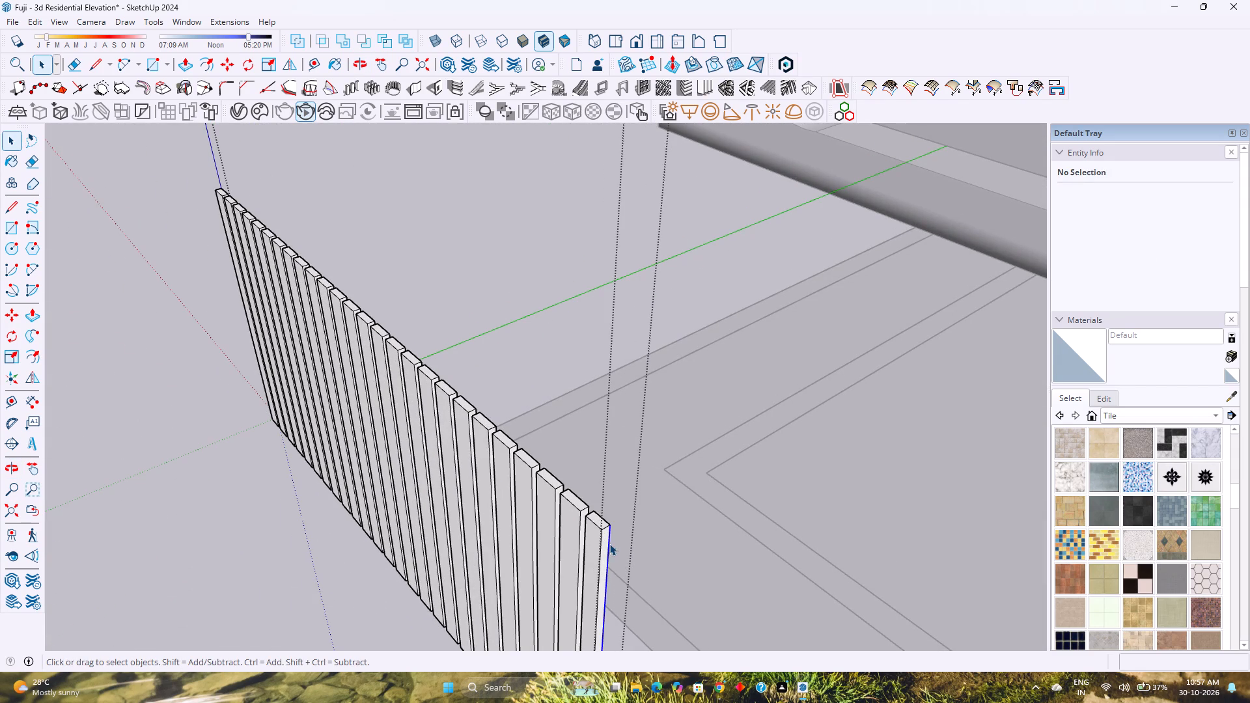
key("Delete")
Delete the bottom edge of the original panel outline, working from behind the lower louvres.
scroll(581, 508, "down", 4)
middle_click_drag(529, 521, 559, 424, "shift")
middle_click_drag(609, 486, 500, 432)
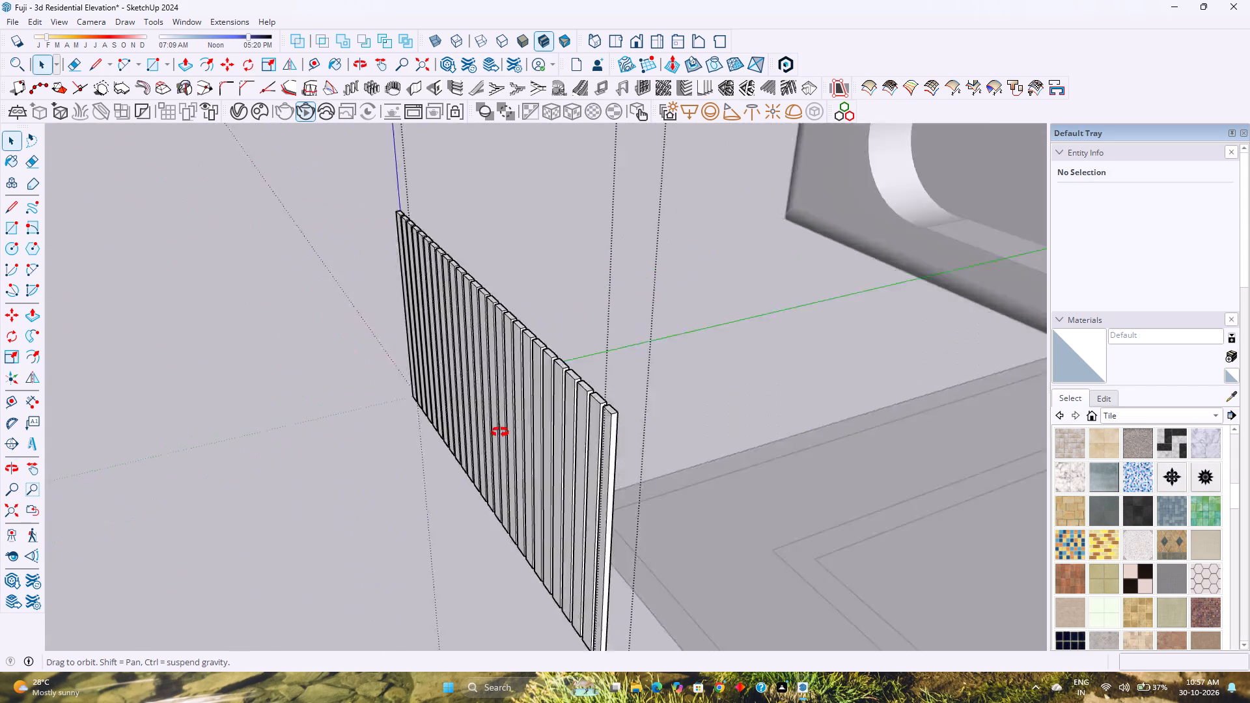
middle_click_drag(500, 432, 316, 420)
middle_click(316, 420)
middle_click_drag(434, 437, 314, 406)
middle_click_drag(318, 406, 389, 443, "shift")
scroll(250, 376, "up", 2)
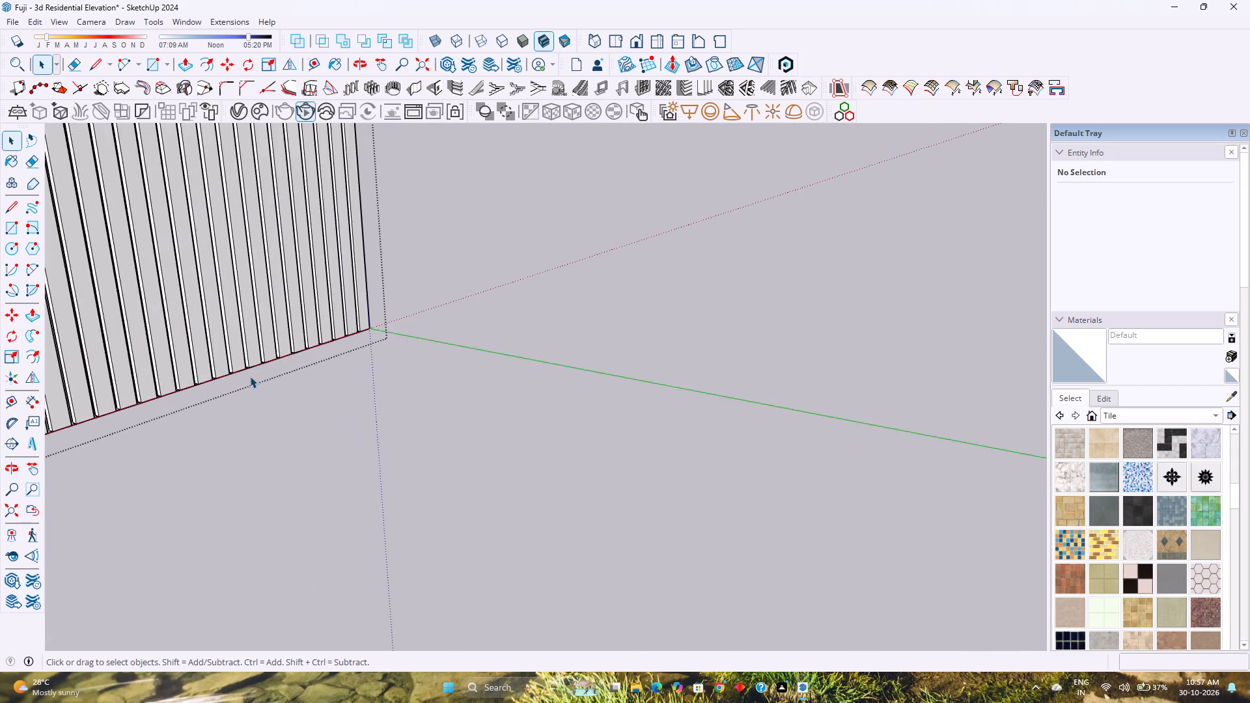
scroll(250, 376, "up", 11)
left_click(239, 366)
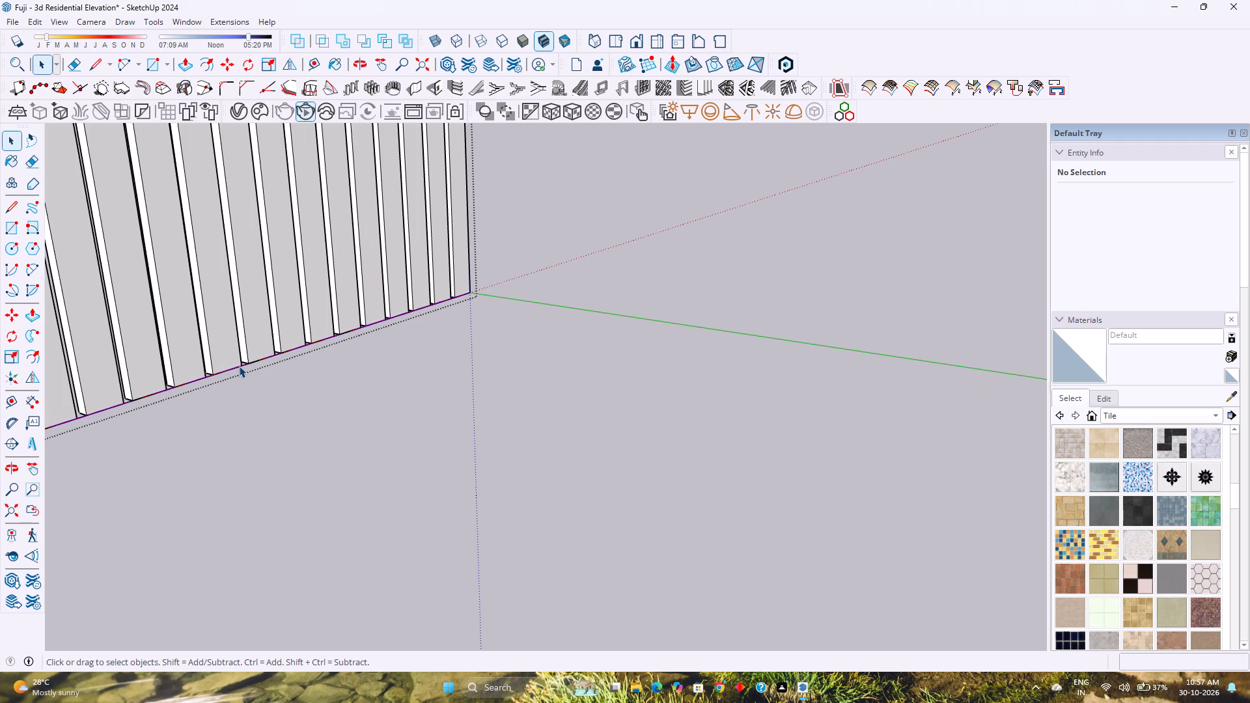
key("Delete")
Delete the remaining left edge of the original panel outline behind the lower louvres.
scroll(239, 368, "down", 10)
middle_click_drag(298, 422, 358, 481, "shift")
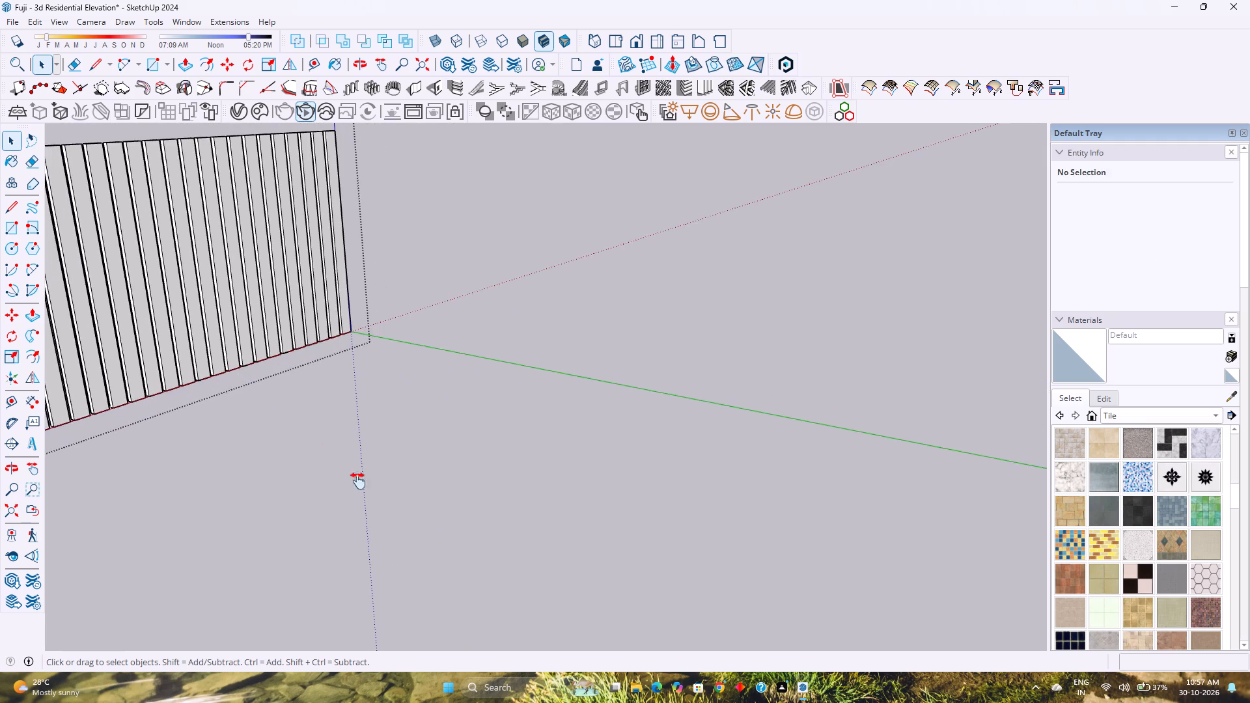
middle_click_drag(358, 481, 384, 510, "shift")
scroll(378, 466, "down", 3)
scroll(367, 448, "down", 1, "shift")
middle_click_drag(367, 450, 452, 566, "shift")
scroll(395, 458, "down", 6)
middle_click_drag(389, 450, 407, 474, "shift")
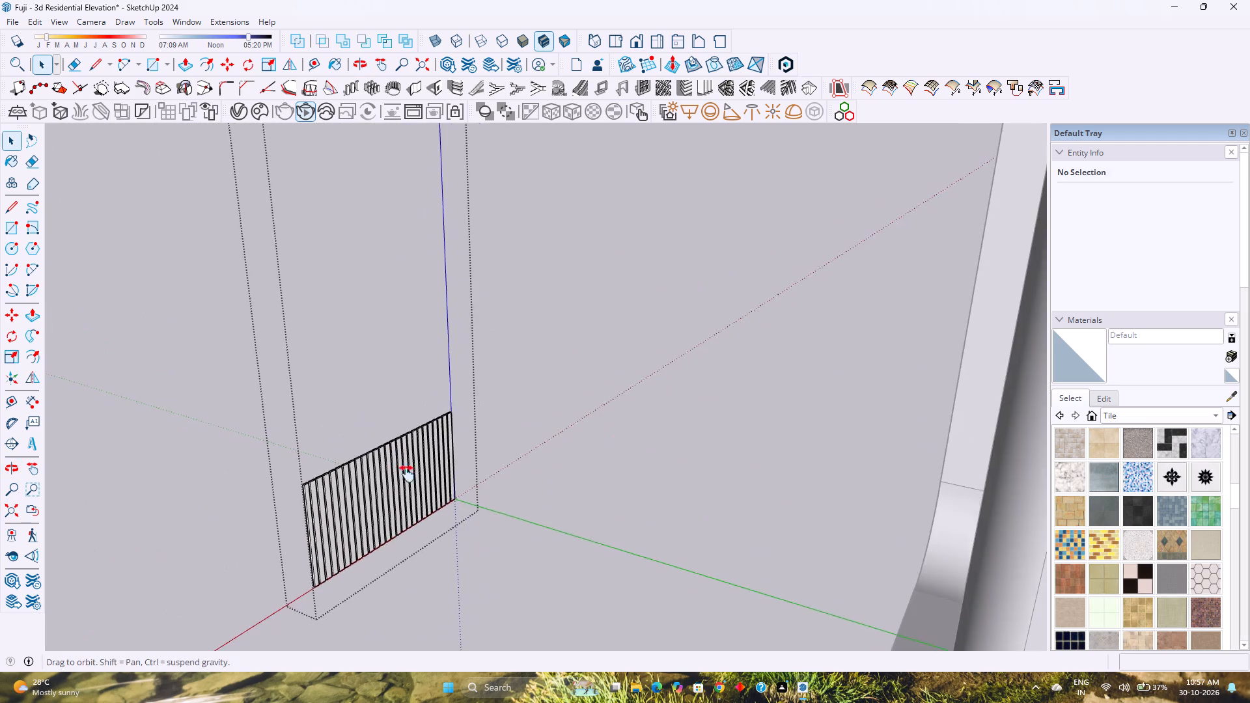
middle_click_drag(407, 474, 462, 590, "shift")
scroll(344, 254, "up", 10)
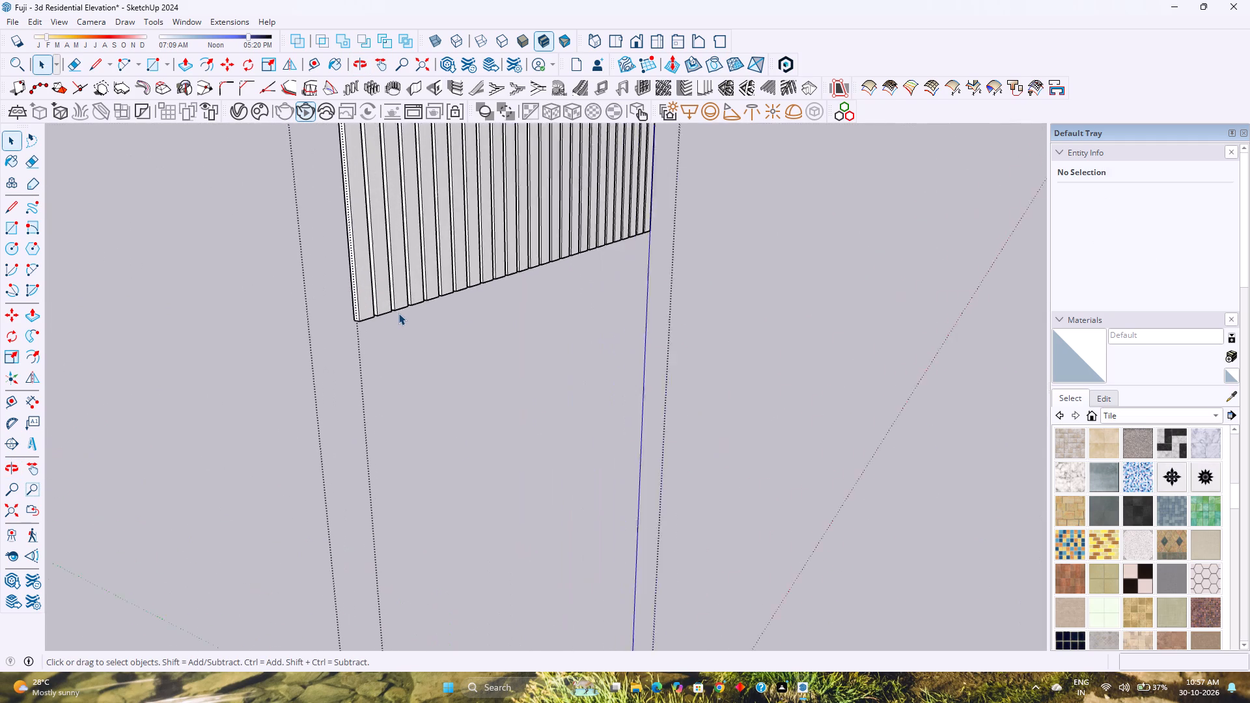
scroll(398, 313, "up", 7)
scroll(400, 312, "down", 9)
scroll(477, 394, "down", 4)
middle_click_drag(484, 425, 457, 298, "shift")
middle_click_drag(480, 422, 501, 269, "shift")
scroll(527, 344, "down", 5)
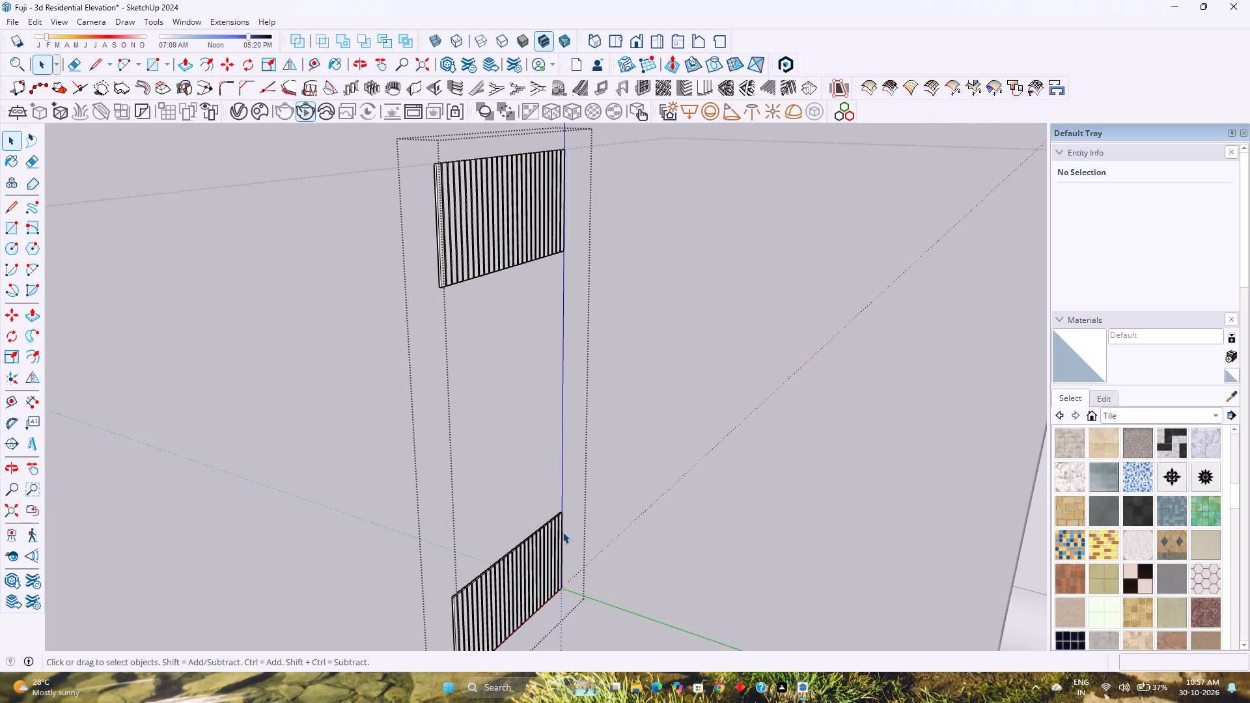
scroll(562, 532, "up", 11)
left_click(561, 516)
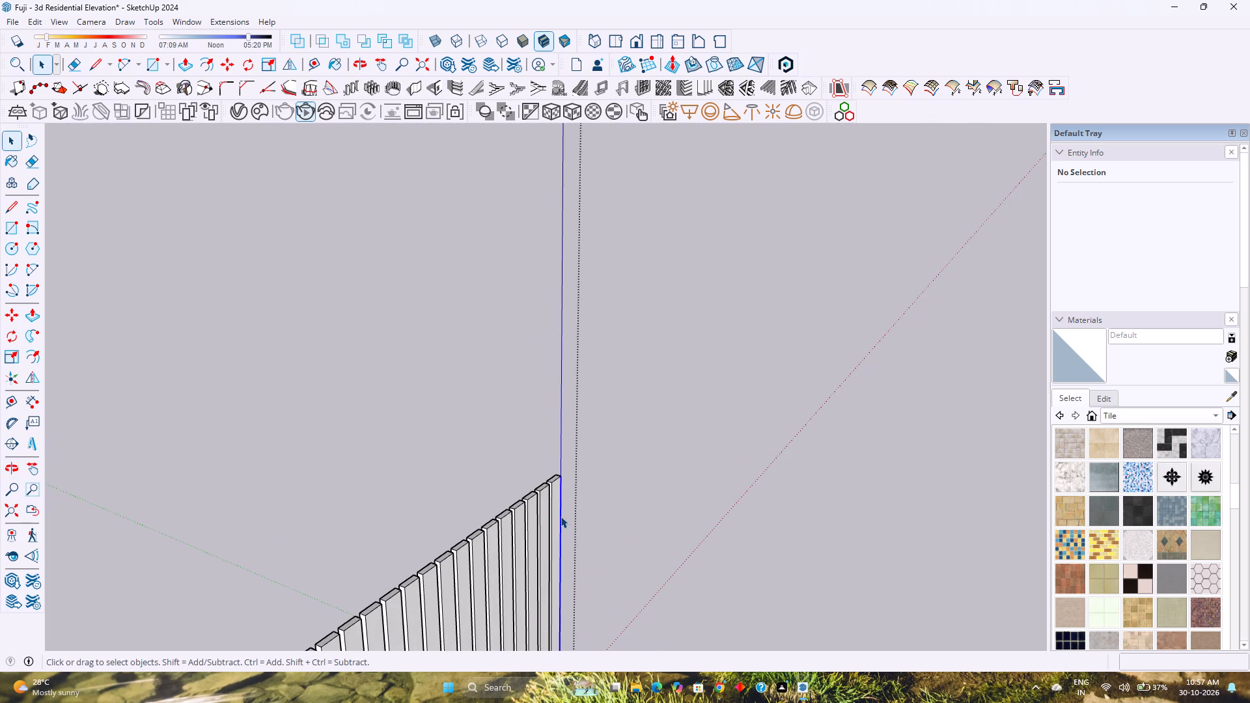
key("Delete")
Close the louvre group for editing and move the whole group 10' along the green axis back to the ground-floor front window.
scroll(561, 515, "down", 9)
middle_click_drag(520, 537, 543, 420, "shift")
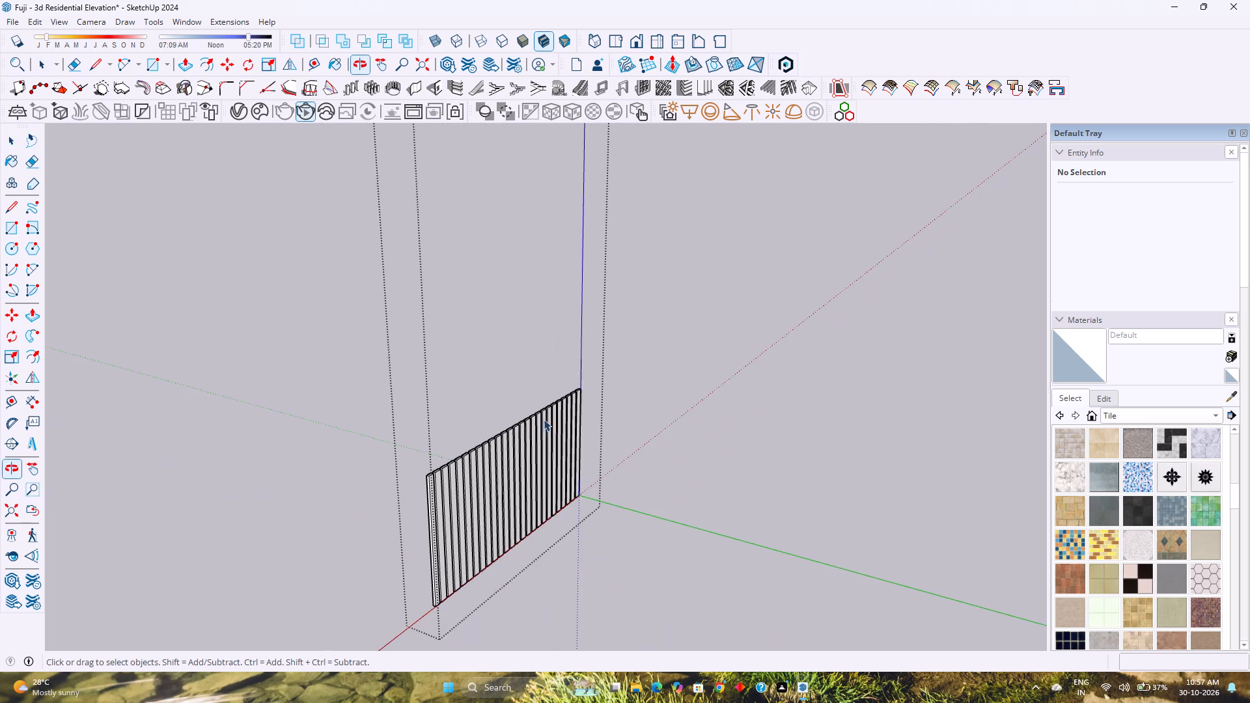
scroll(421, 543, "up", 10)
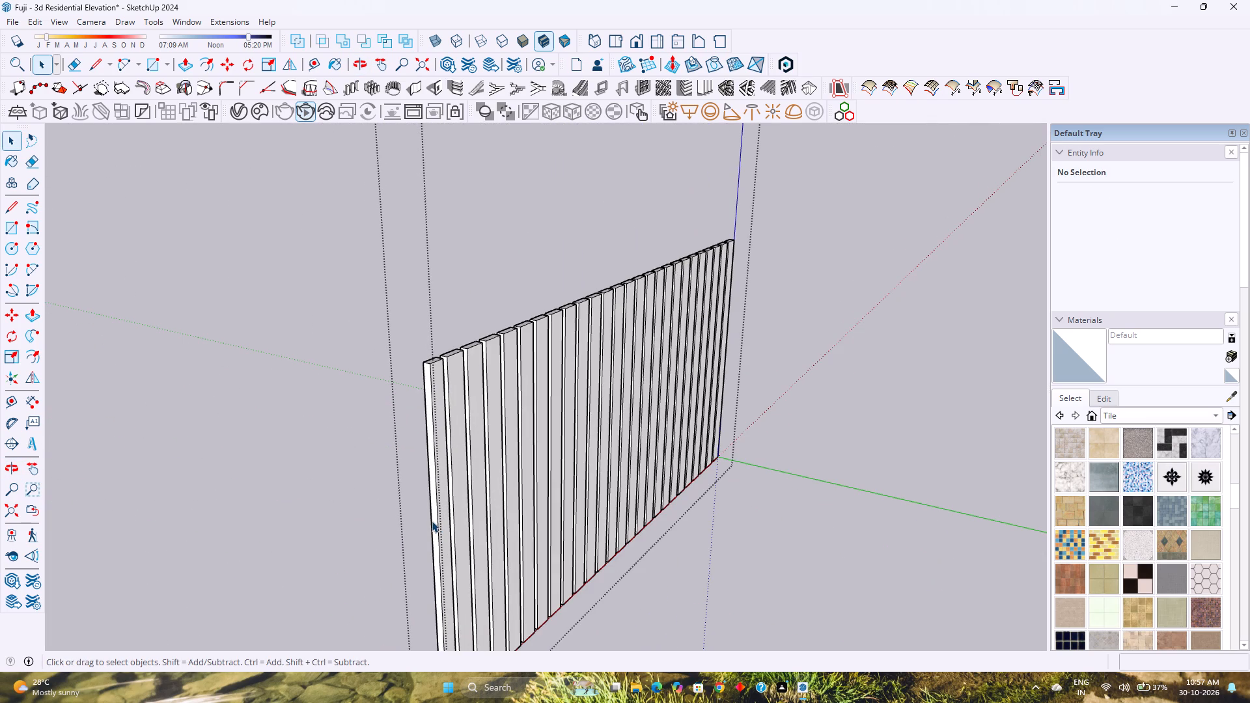
left_click(432, 521)
left_click(437, 518)
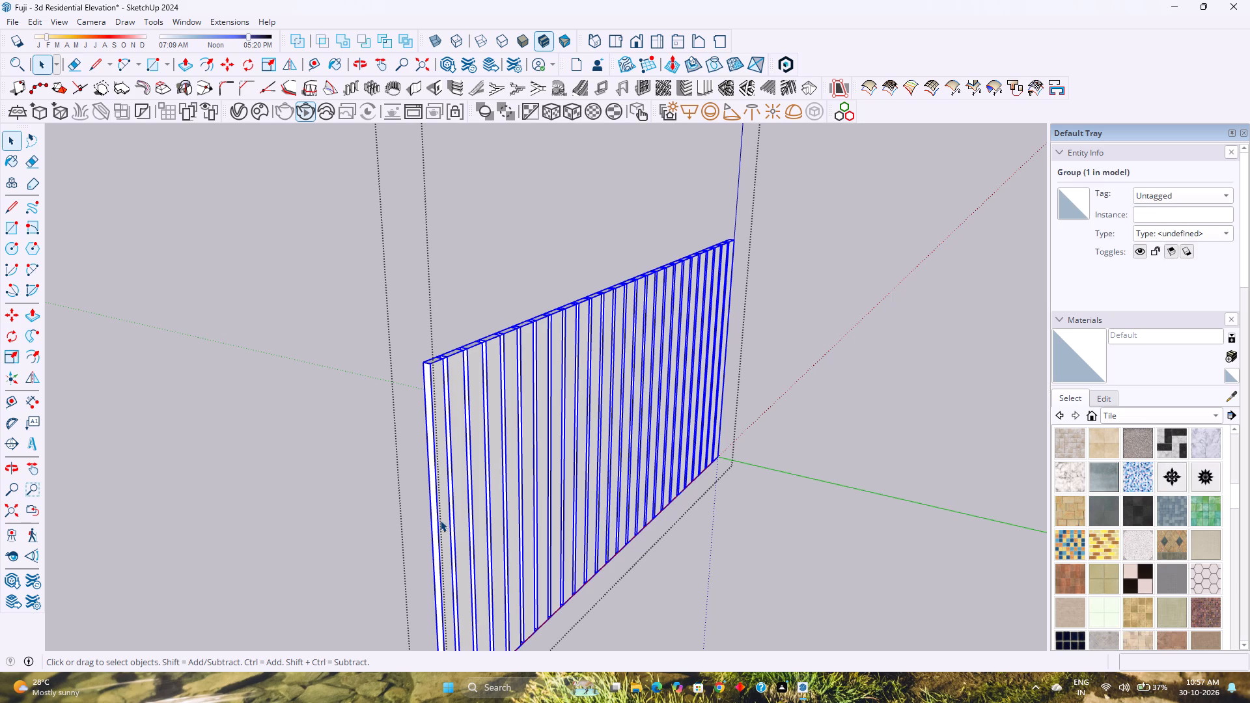
key("Escape")
left_click(439, 523)
scroll(439, 523, "down", 4)
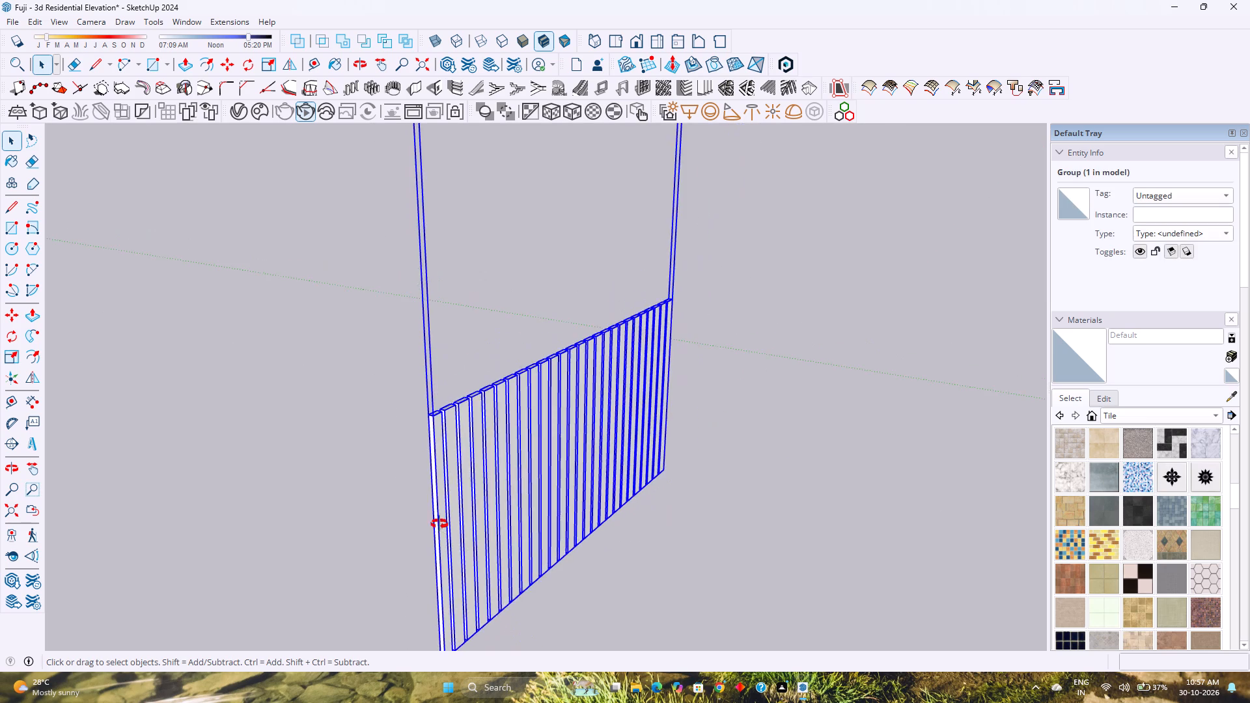
middle_click(439, 523)
middle_click_drag(439, 524, 594, 531)
middle_click(597, 531)
scroll(614, 522, "down", 9)
middle_click_drag(484, 488, 656, 495)
middle_click_drag(652, 488, 522, 547, "shift")
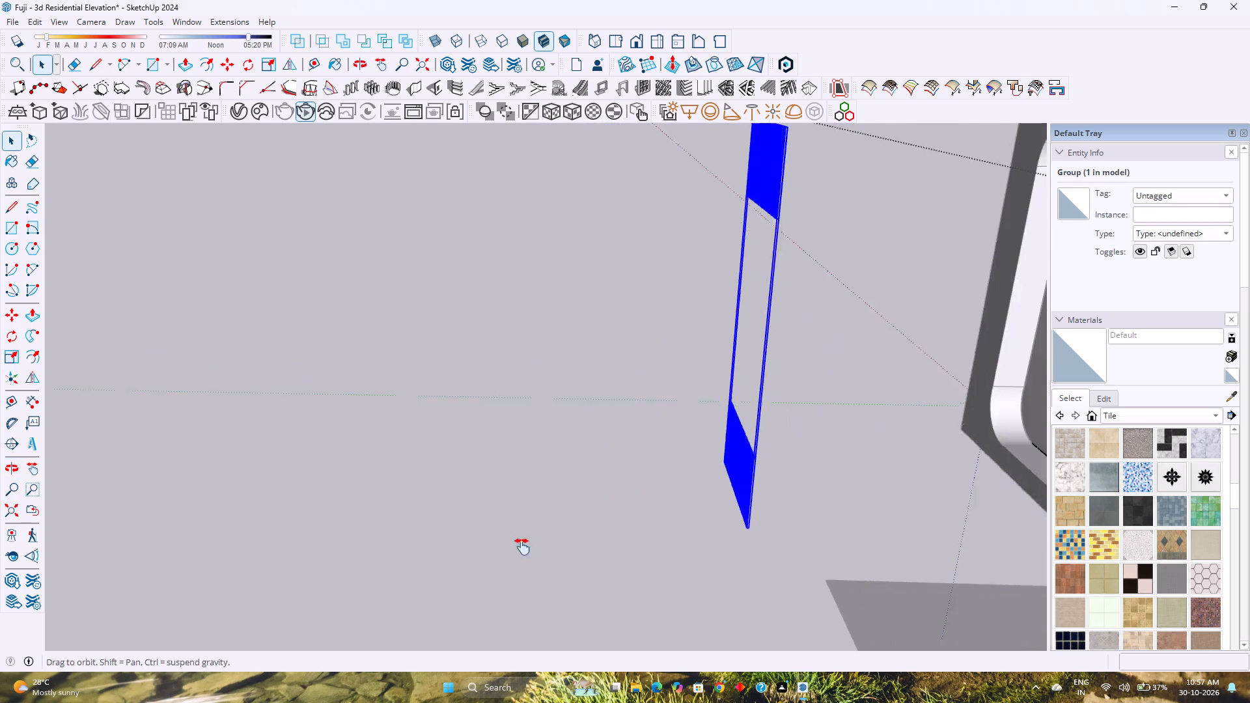
middle_click_drag(522, 547, 507, 553, "shift")
middle_click_drag(486, 544, 658, 531)
middle_click_drag(692, 504, 435, 564, "shift")
scroll(444, 557, "up", 5)
middle_click_drag(447, 548, 499, 583)
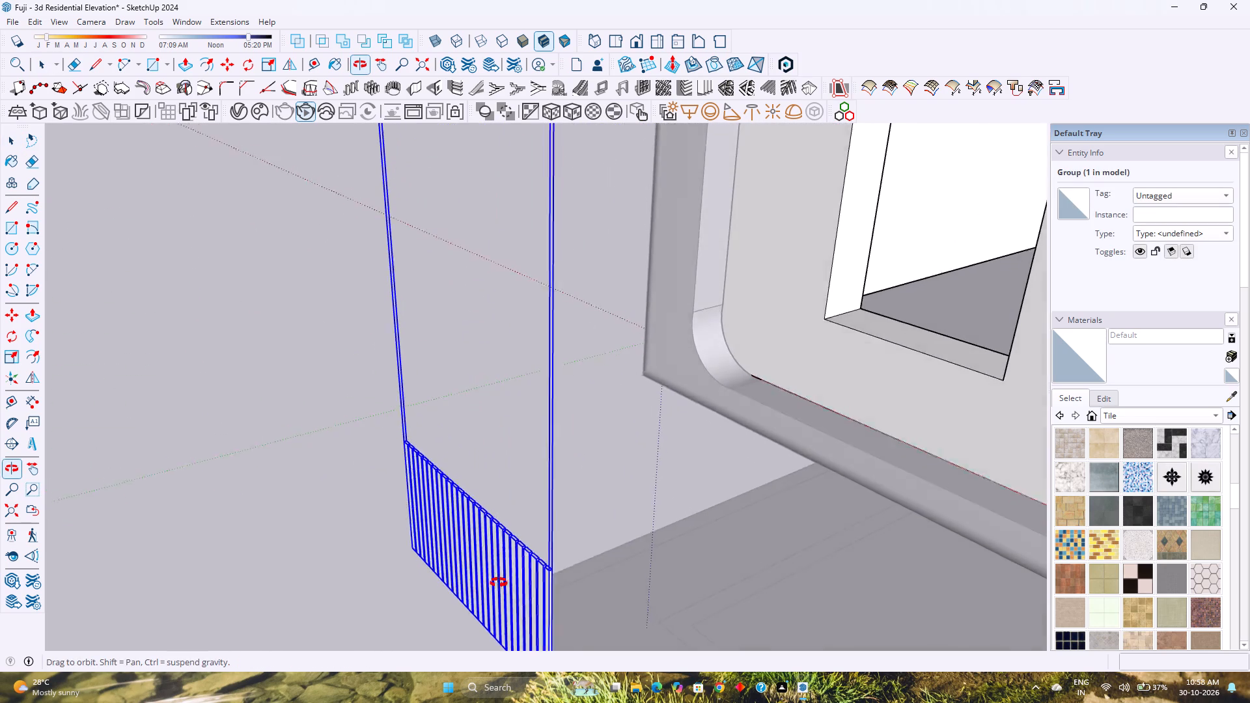
middle_click_drag(499, 583, 529, 581)
key("m")
scroll(632, 618, "up", 7)
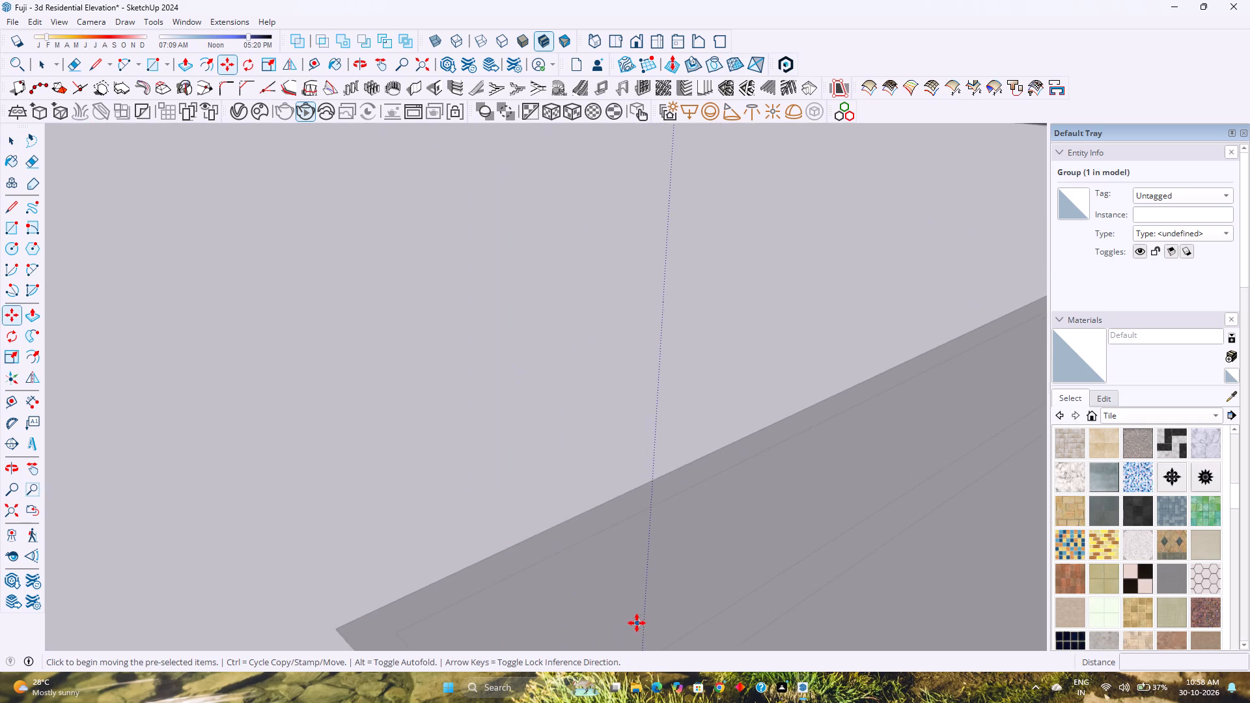
scroll(631, 613, "down", 4)
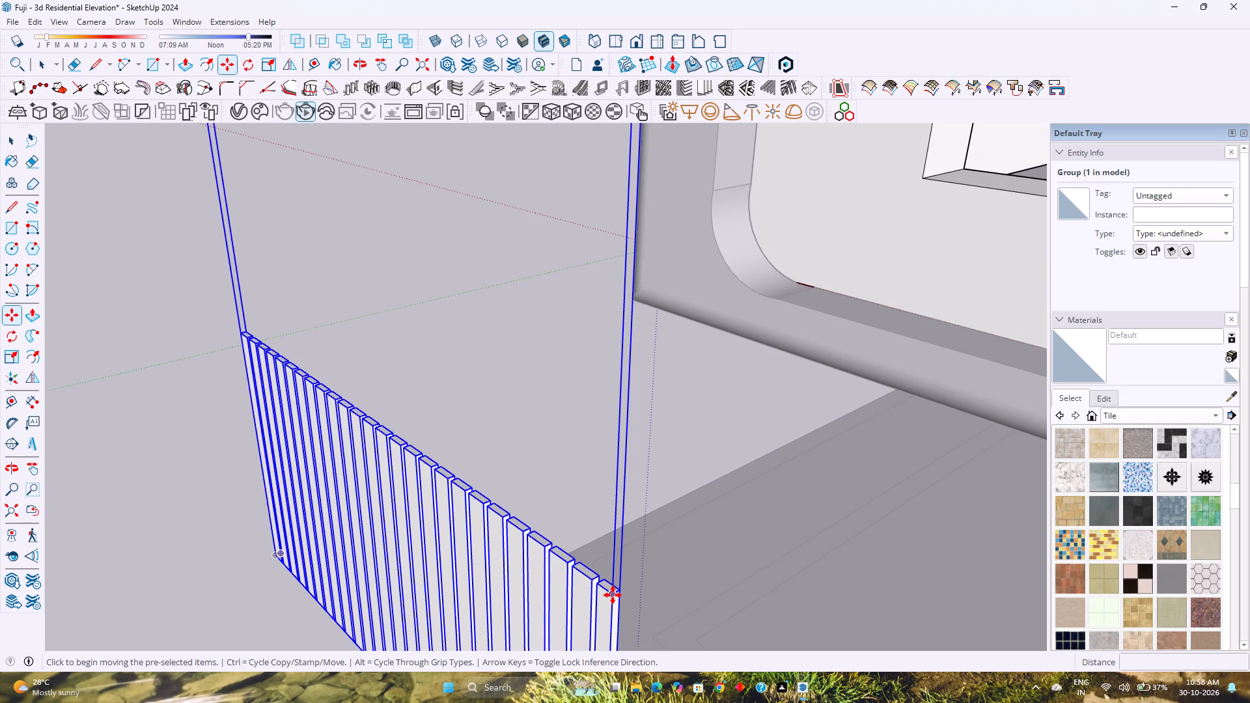
scroll(625, 586, "up", 3)
scroll(625, 587, "down", 2)
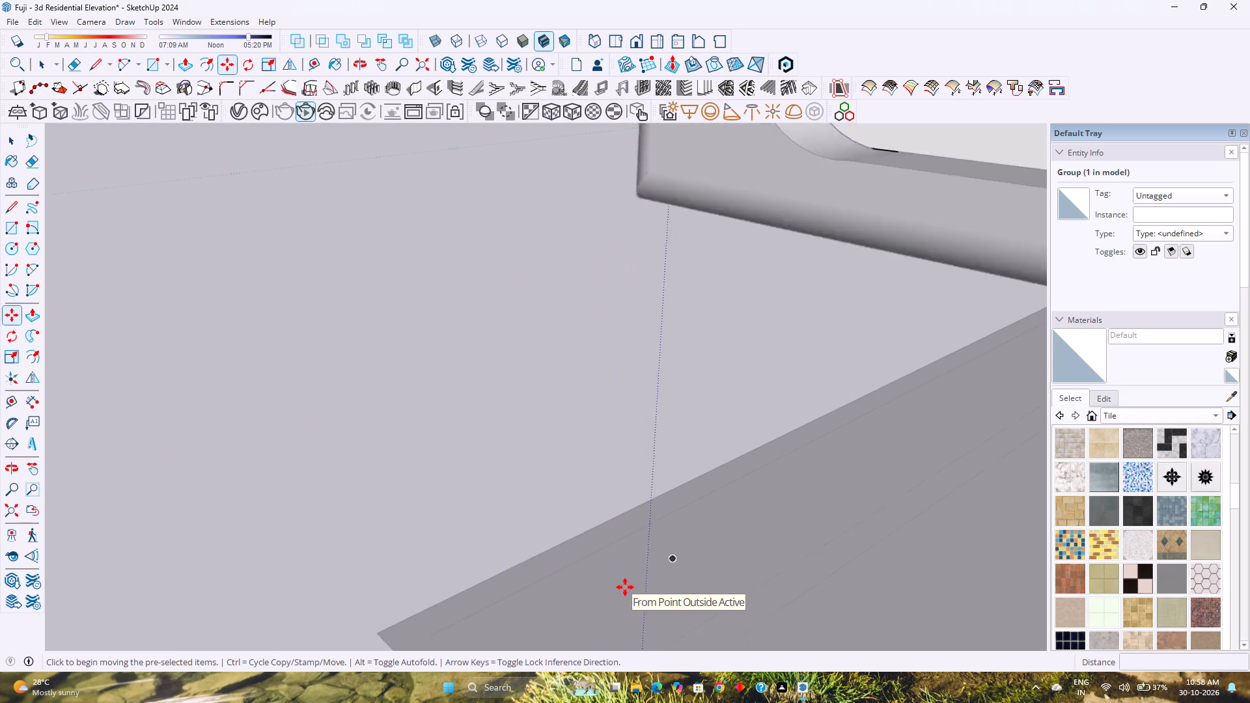
scroll(625, 587, "down", 1)
left_click(622, 590)
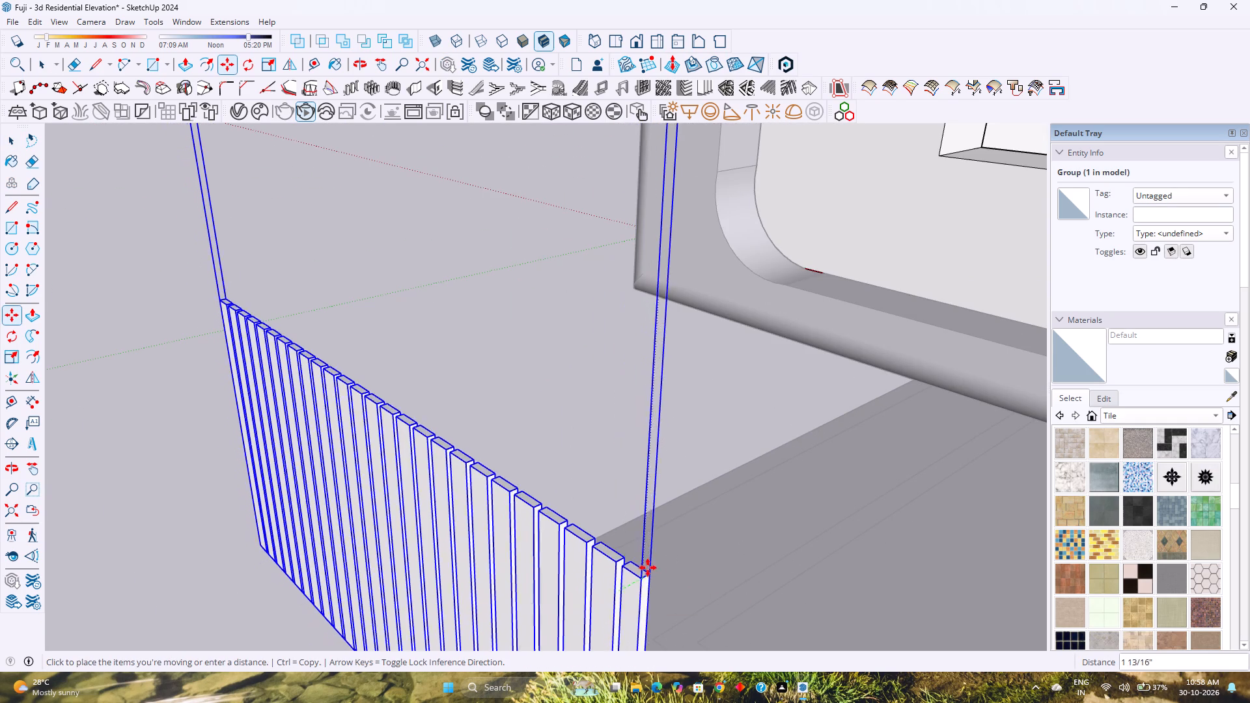
key("Left")
type("10")
key("apostrophe")
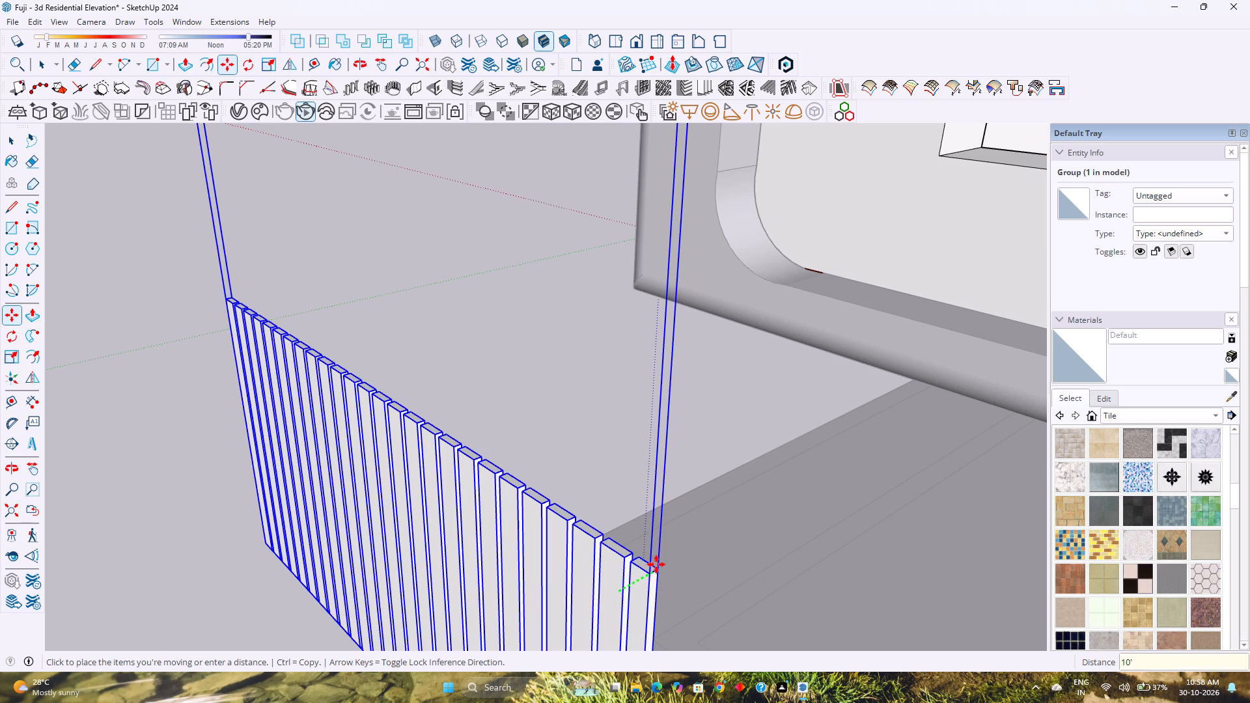
key("Return")
key("space")
Examine how the upper and lower louvres sit around the ground-floor window from the front.
scroll(448, 560, "down", 4)
middle_click_drag(561, 526, 504, 583, "shift")
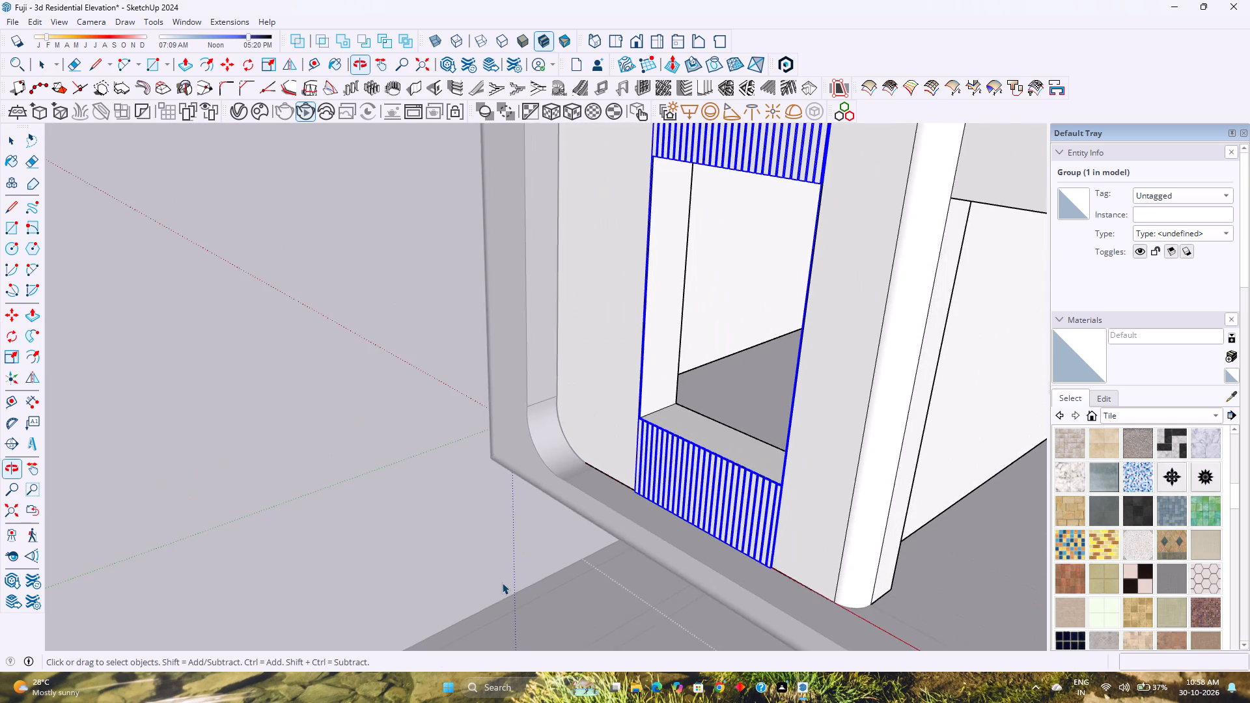
middle_click_drag(516, 575, 680, 537)
middle_click(680, 537)
middle_click_drag(755, 469, 628, 627, "shift")
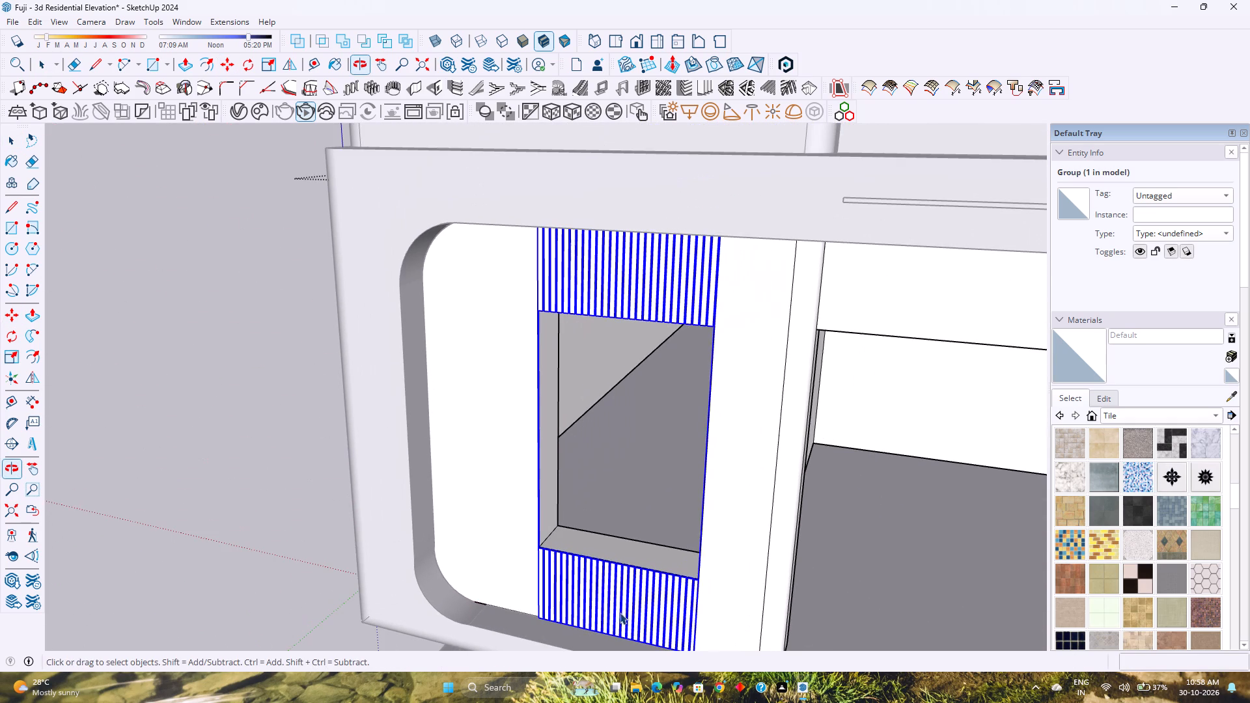
key("space")
key("Escape")
scroll(611, 575, "down", 7)
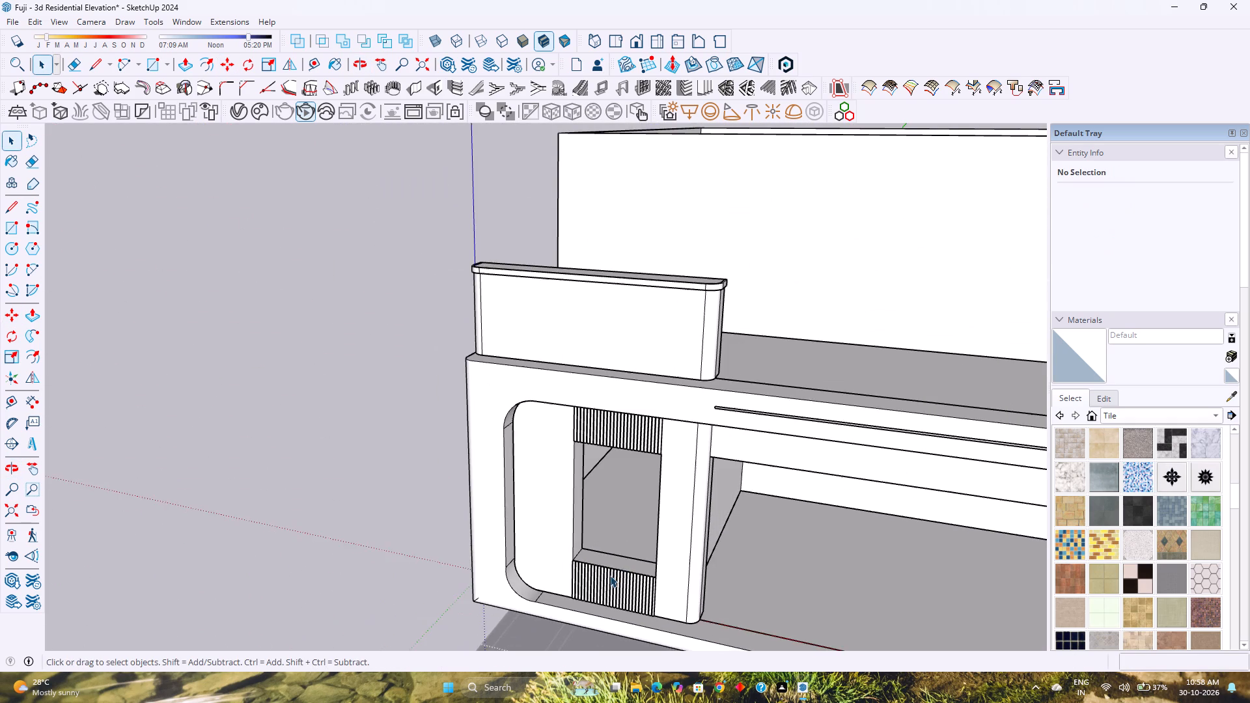
middle_click_drag(609, 575, 632, 490)
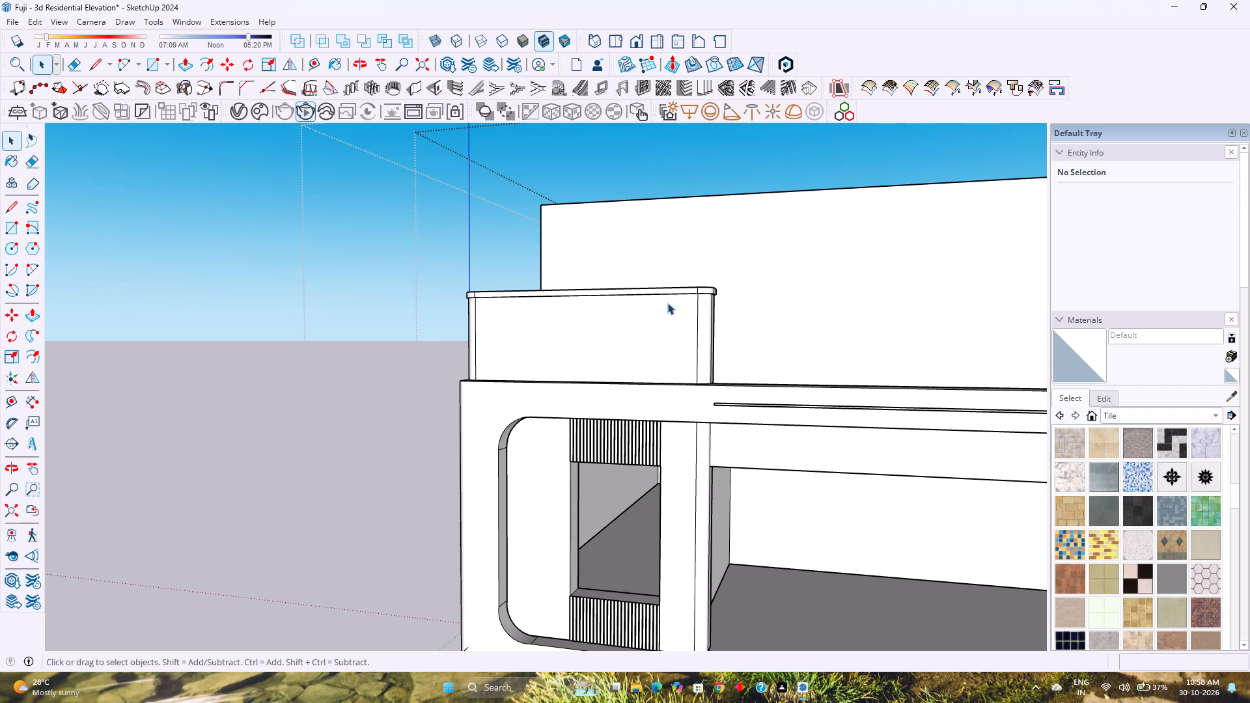
Open the parapet above the window and place a vertical guide about 1' 6 7/16" from its front face's right edge, aligned with the louvres' right edge.
double_click(633, 335)
scroll(644, 342, "up", 4)
left_click(644, 342)
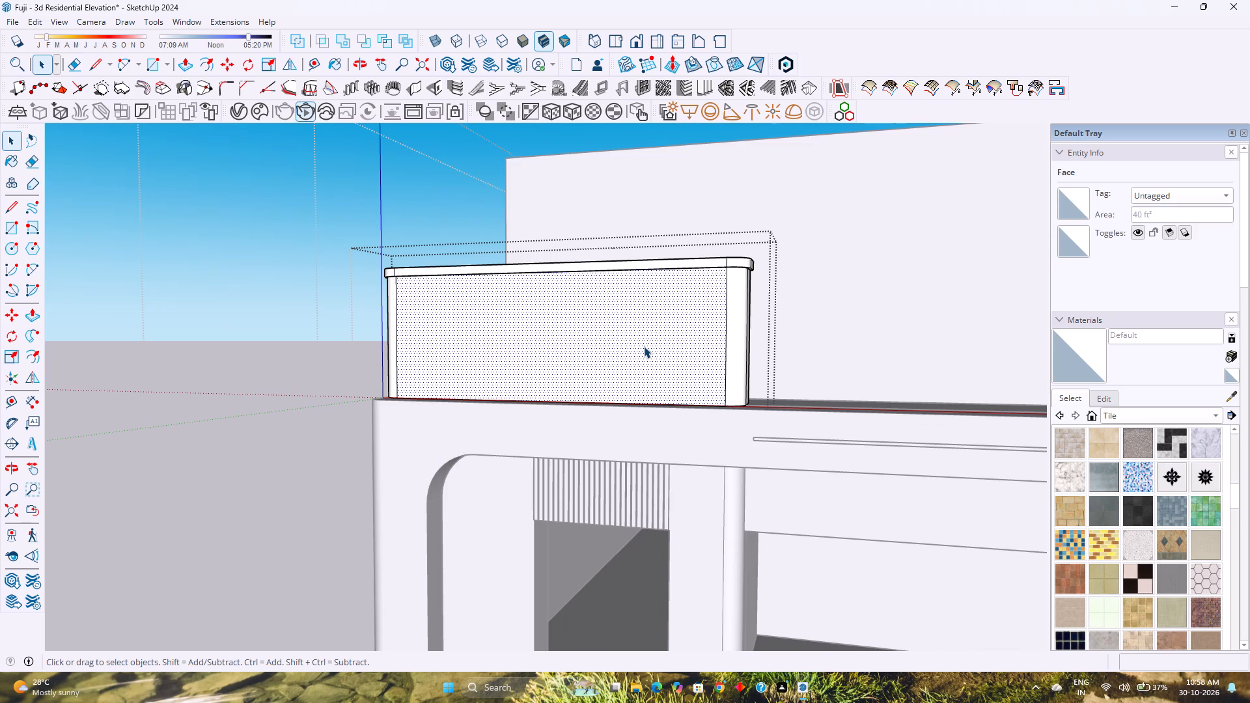
left_click(309, 62)
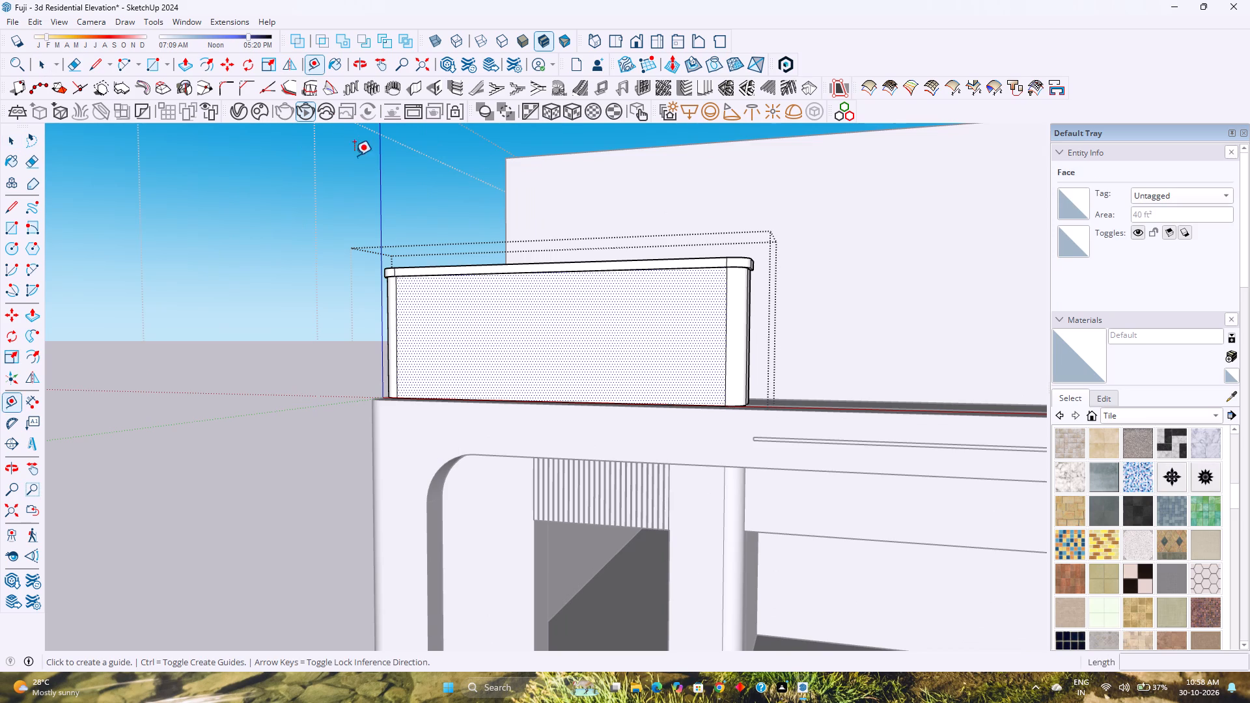
left_click(723, 383)
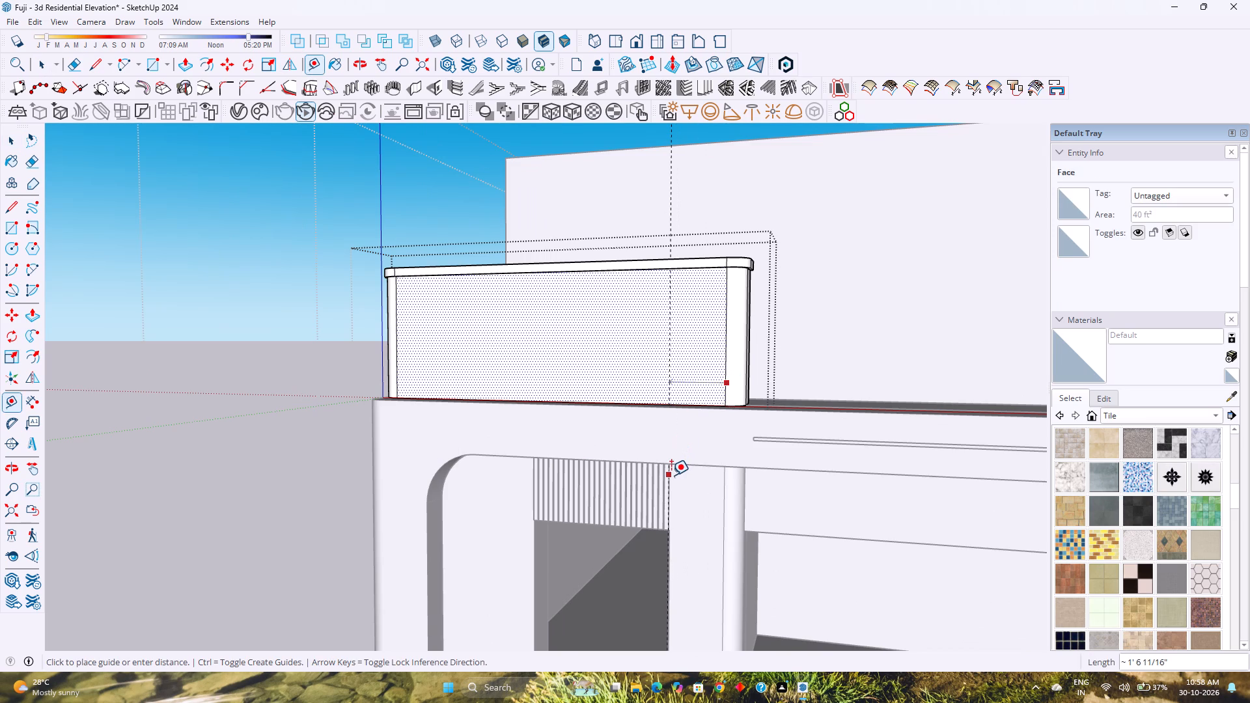
key("Left")
key("Right")
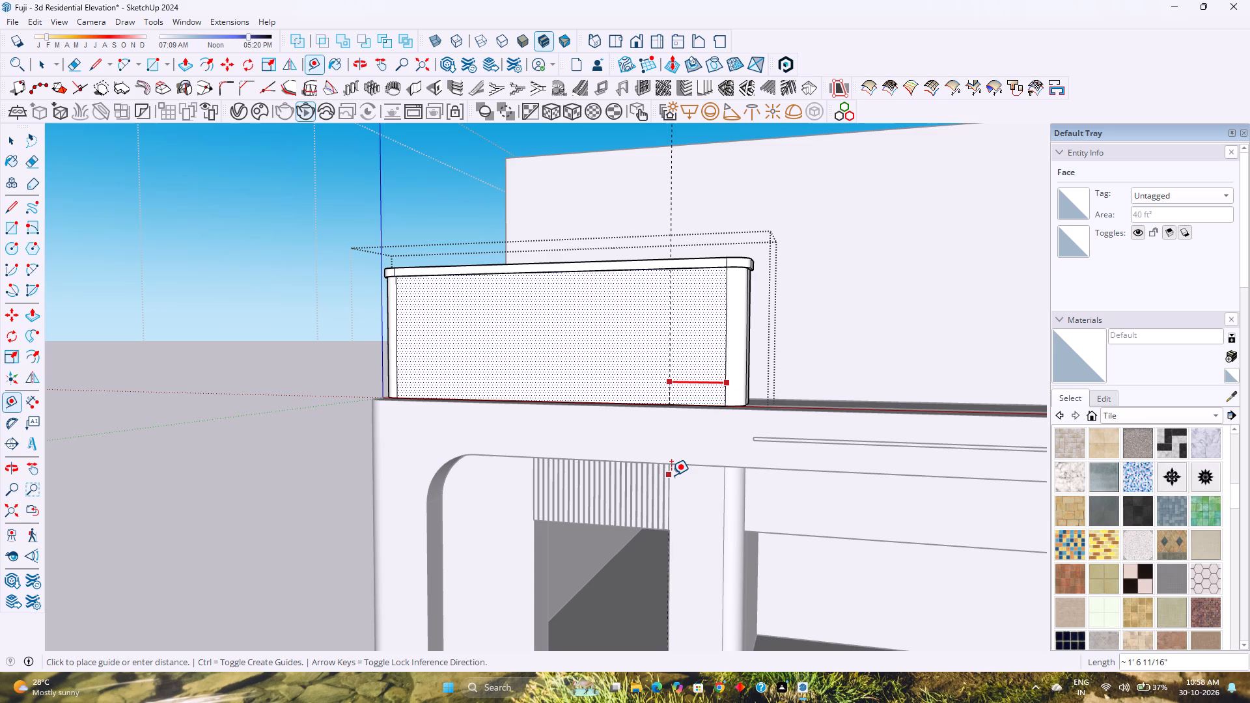
scroll(672, 538, "up", 3)
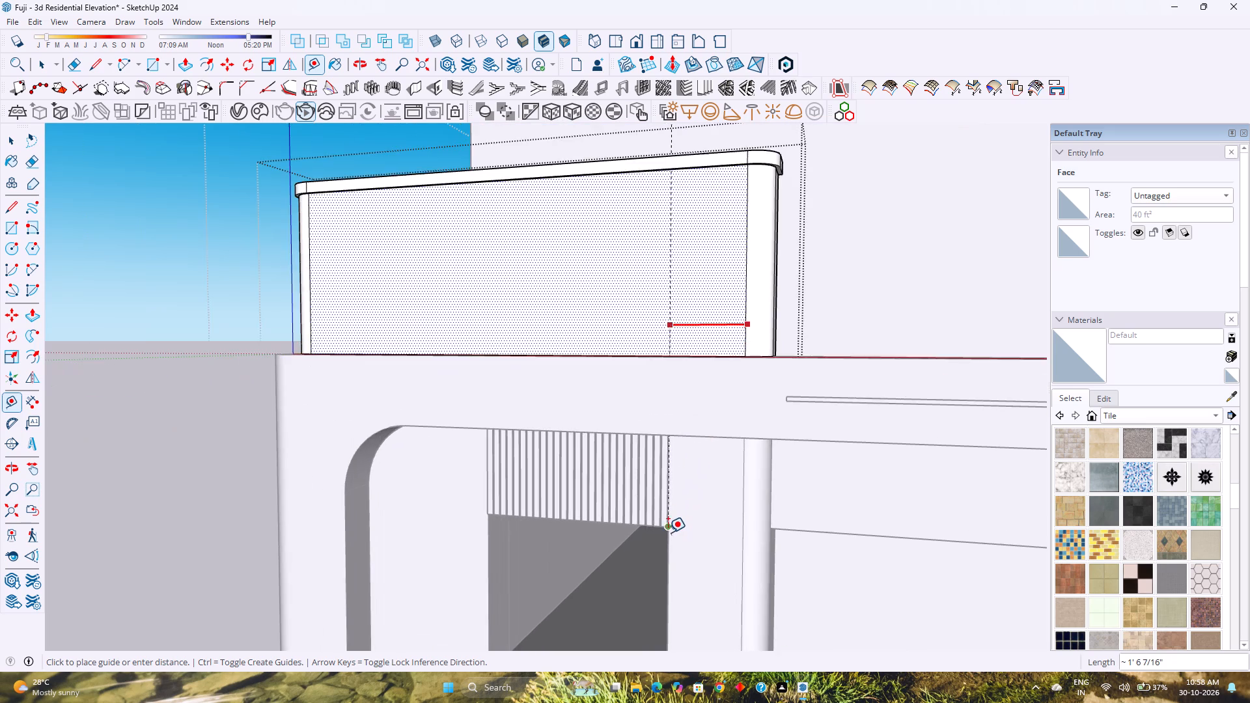
scroll(668, 532, "up", 12)
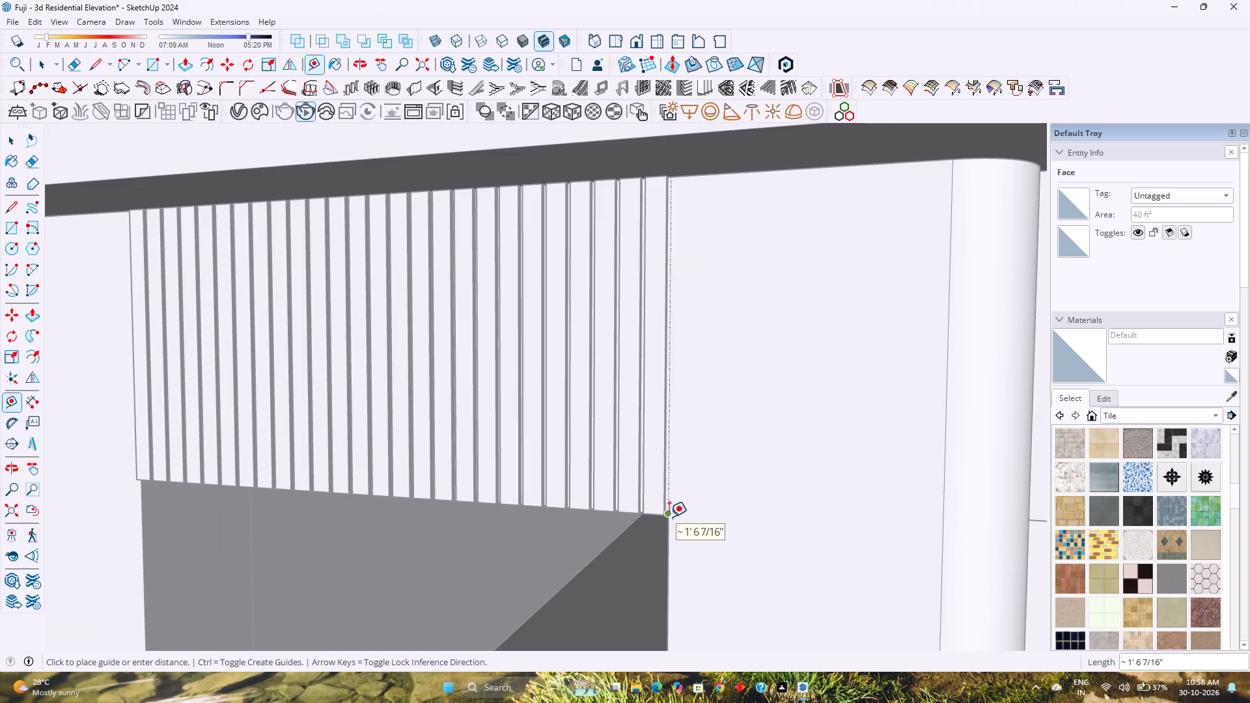
left_click(669, 517)
scroll(650, 541, "down", 8)
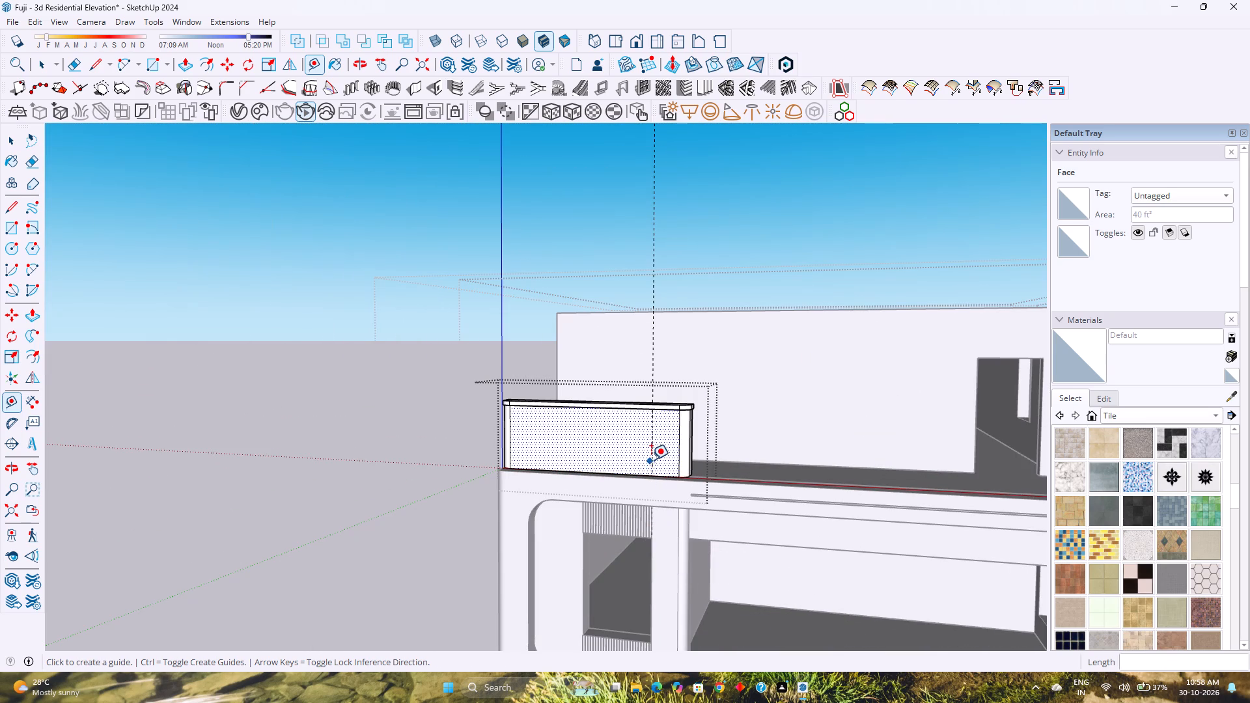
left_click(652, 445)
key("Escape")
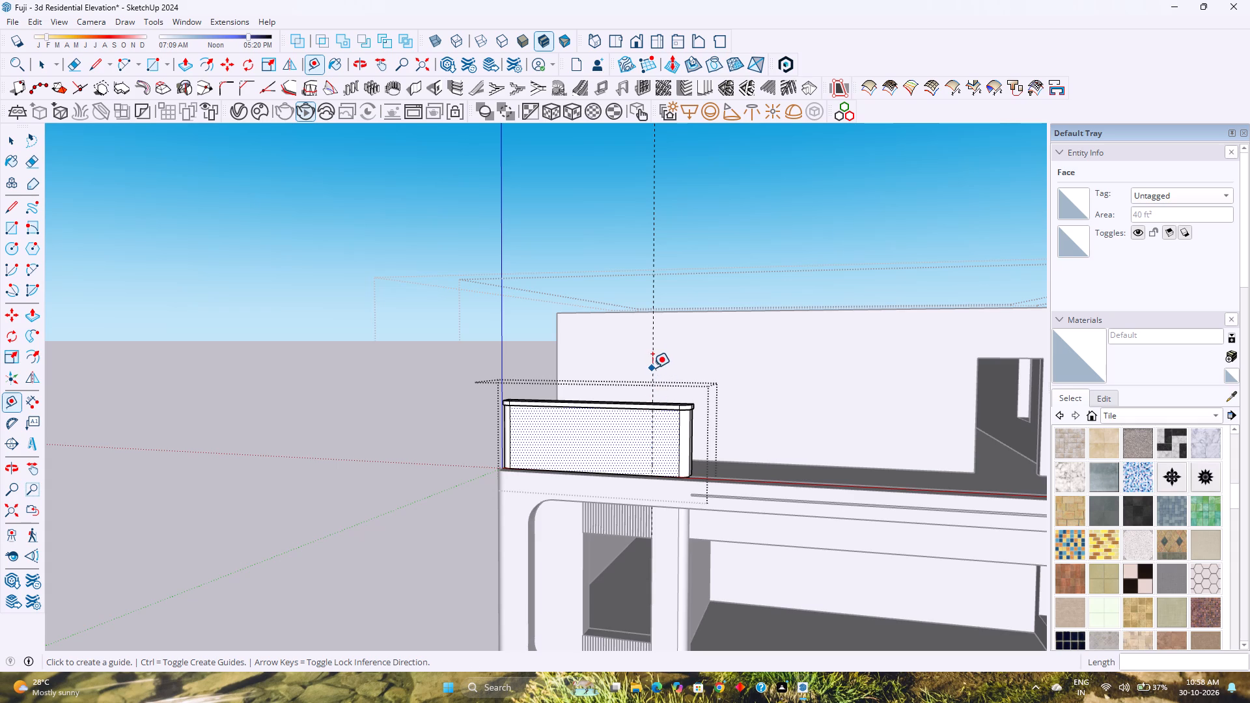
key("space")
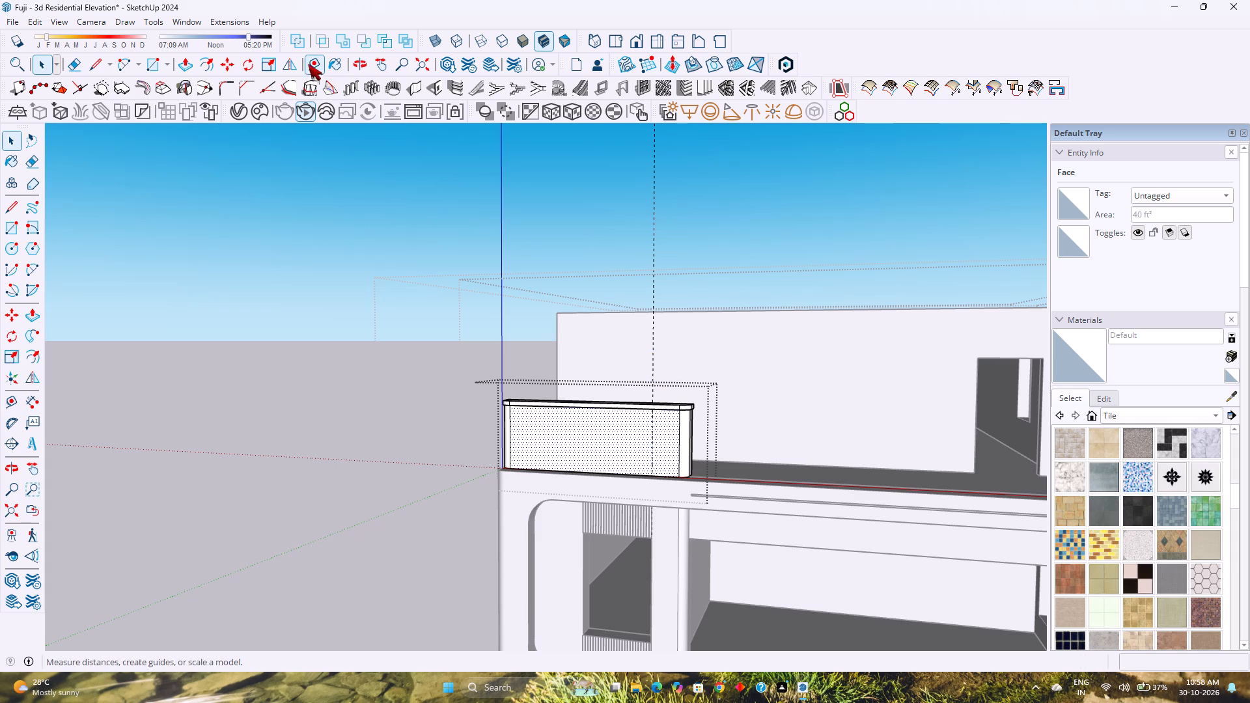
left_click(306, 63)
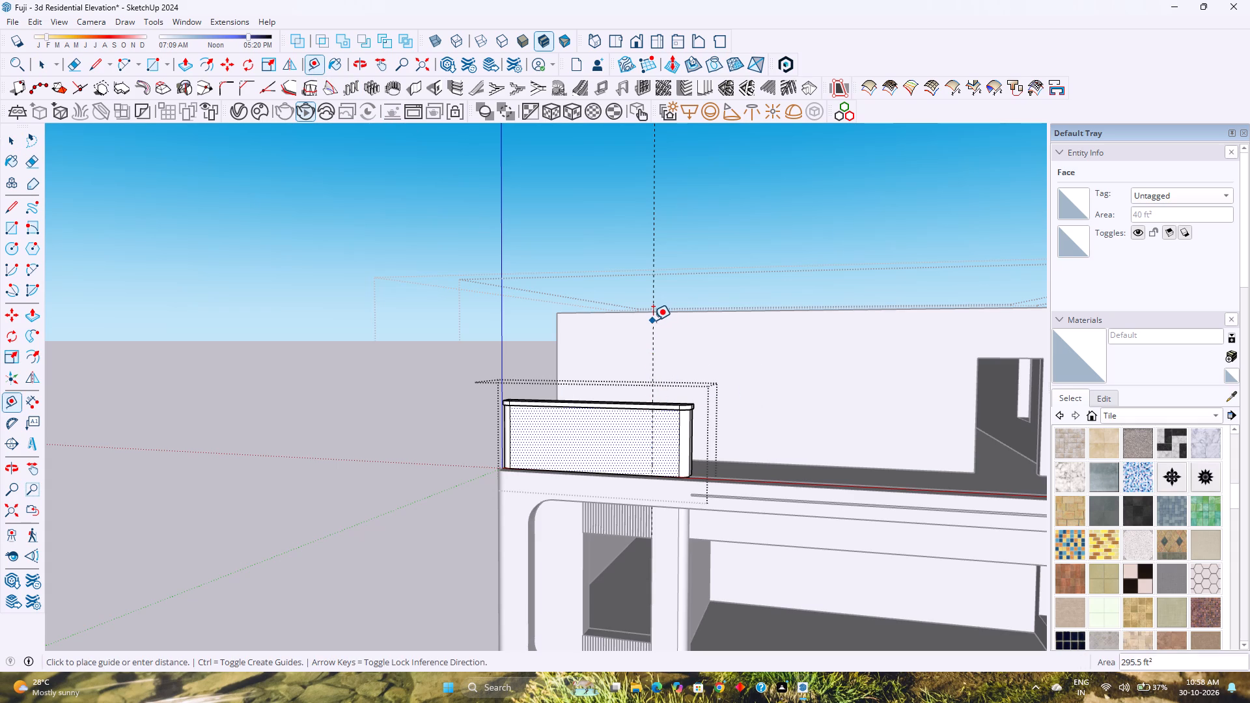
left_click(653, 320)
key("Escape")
Place a second vertical guide about 5' 6 7/16" from the parapet front face's right edge, aligned with the louvres' left edge.
scroll(654, 446, "up", 4)
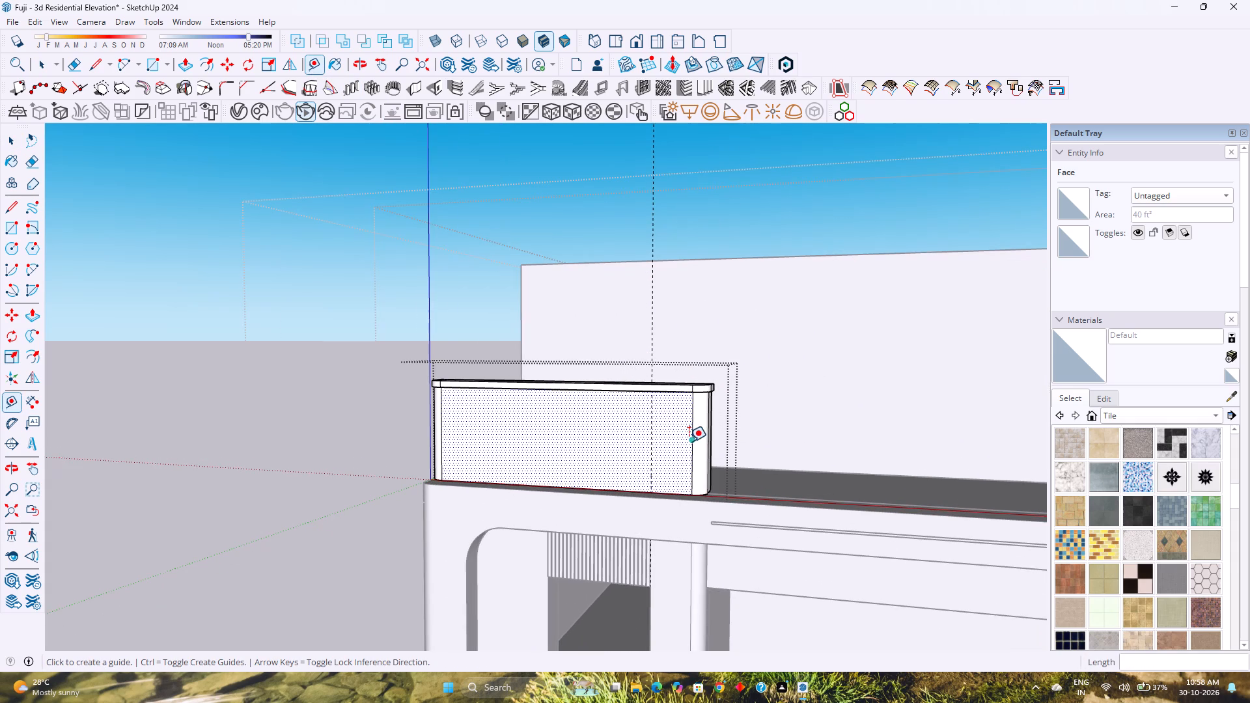
left_click(689, 461)
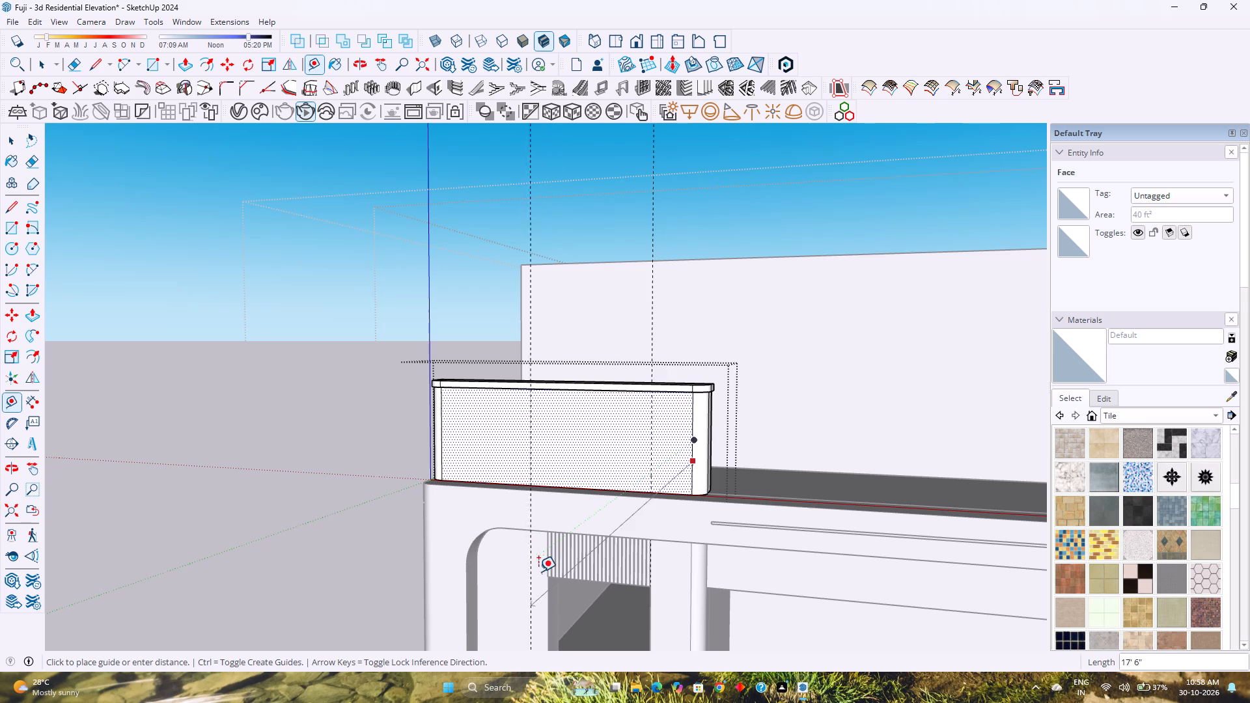
scroll(555, 595, "up", 6)
key("Right")
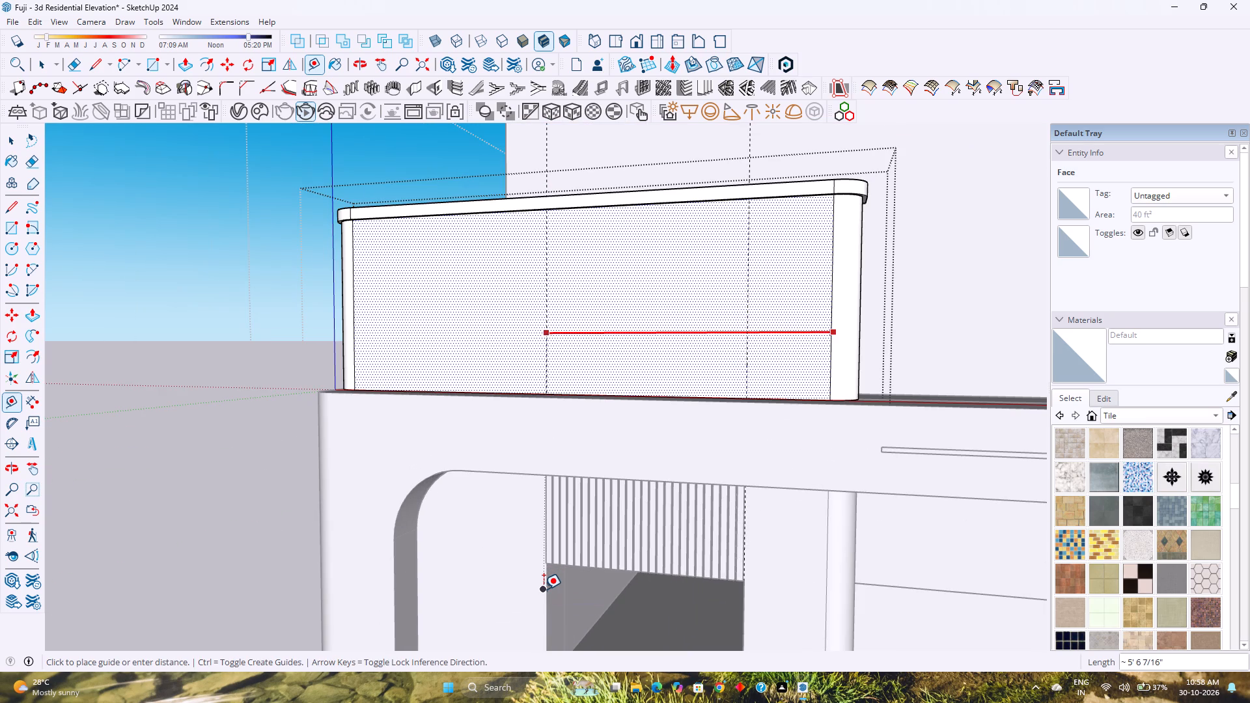
scroll(546, 589, "up", 11)
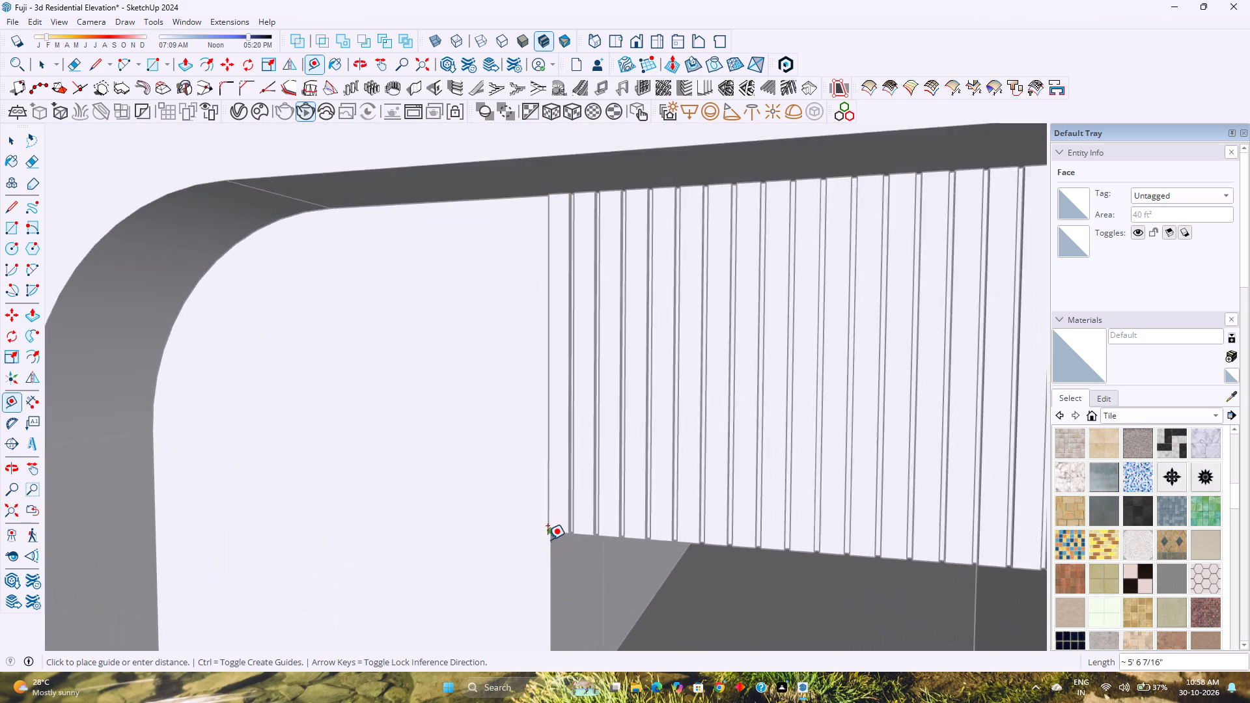
scroll(548, 540, "up", 5)
middle_click_drag(548, 540, 807, 558)
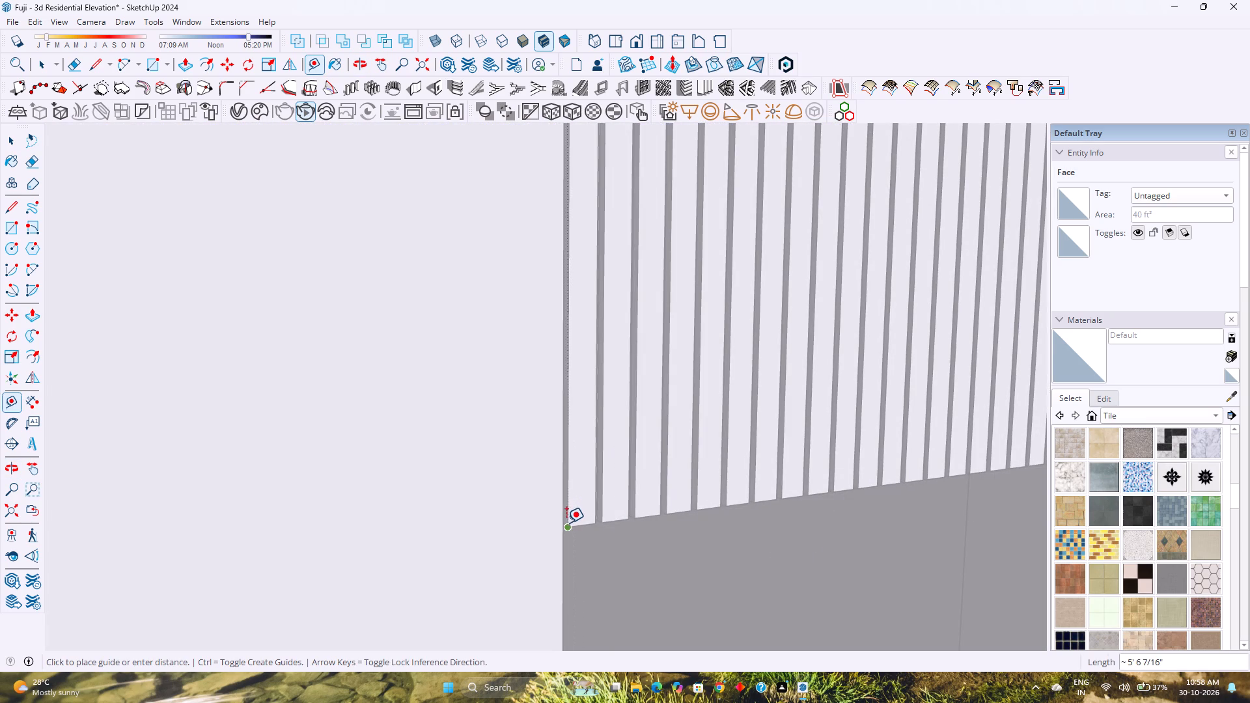
scroll(563, 523, "up", 9)
left_click(562, 524)
scroll(562, 524, "down", 6)
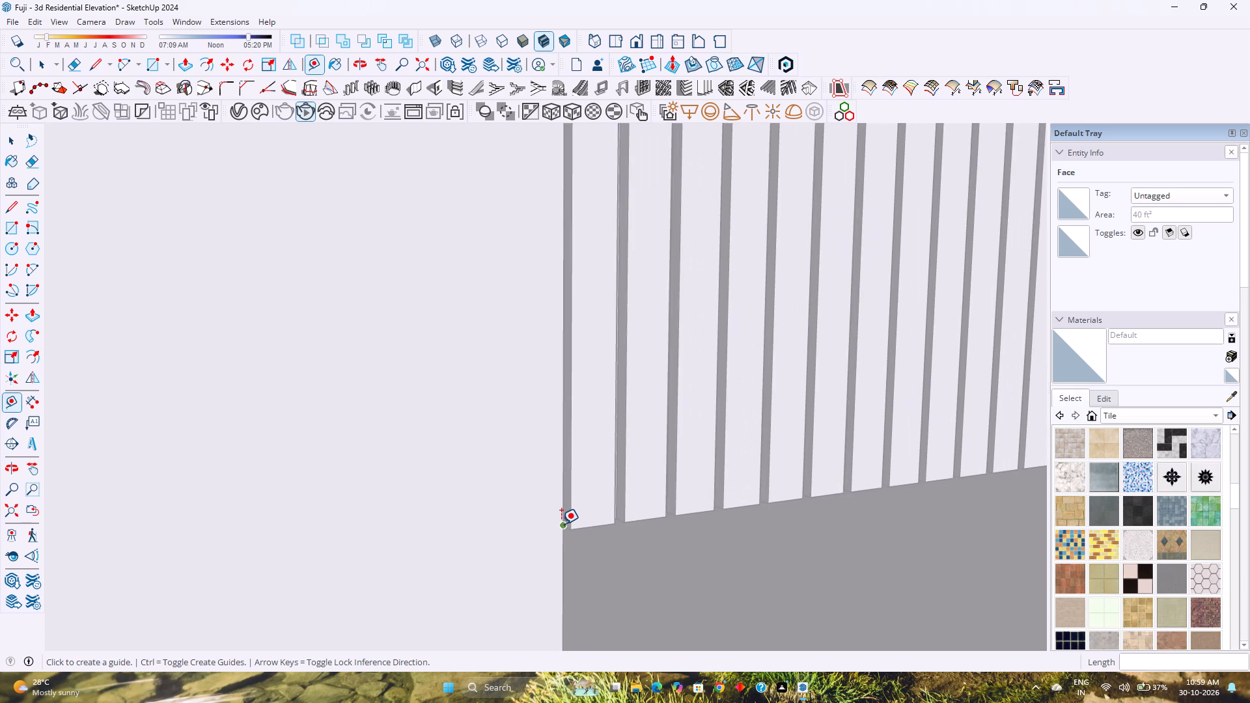
scroll(561, 524, "down", 5)
key("space")
Examine how the two vertical guides on the parapet front line up with the louvres below.
scroll(561, 524, "down", 14)
middle_click_drag(594, 516, 538, 623, "shift")
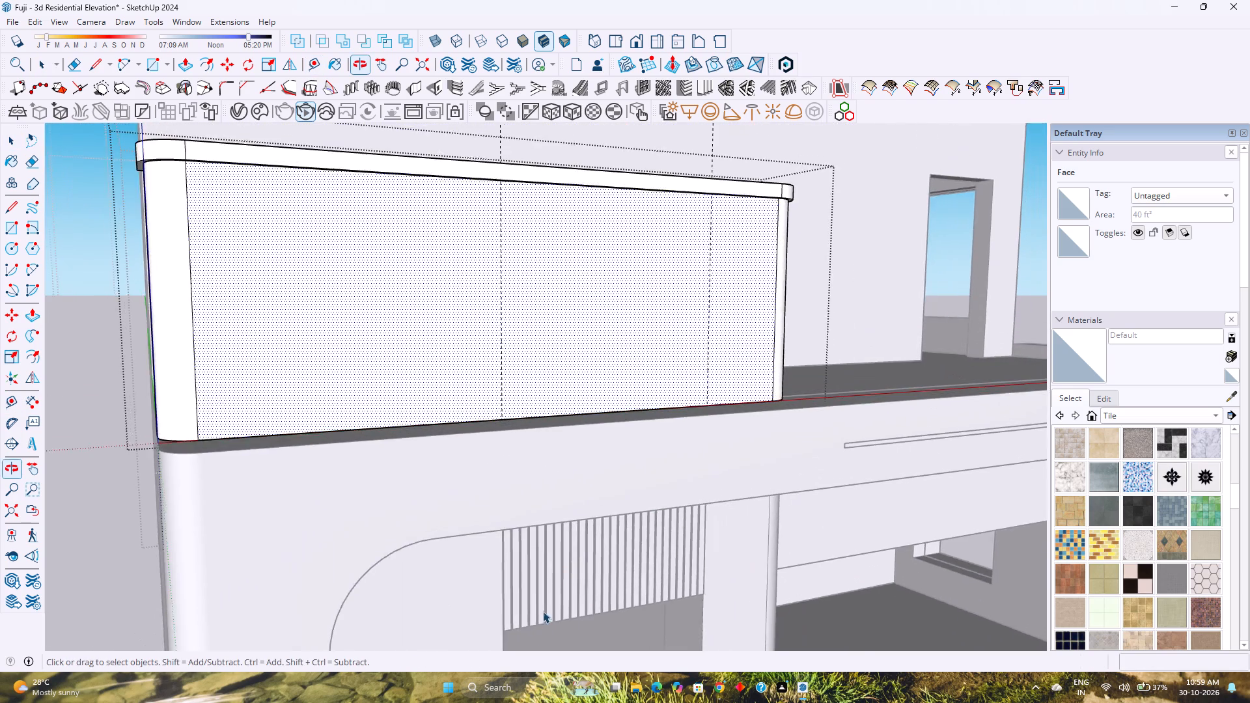
scroll(566, 549, "down", 3)
middle_click_drag(576, 536, 492, 554)
middle_click_drag(531, 490, 430, 534, "shift")
middle_click(429, 534, "shift")
middle_click_drag(423, 527, 419, 465)
scroll(432, 449, "up", 2)
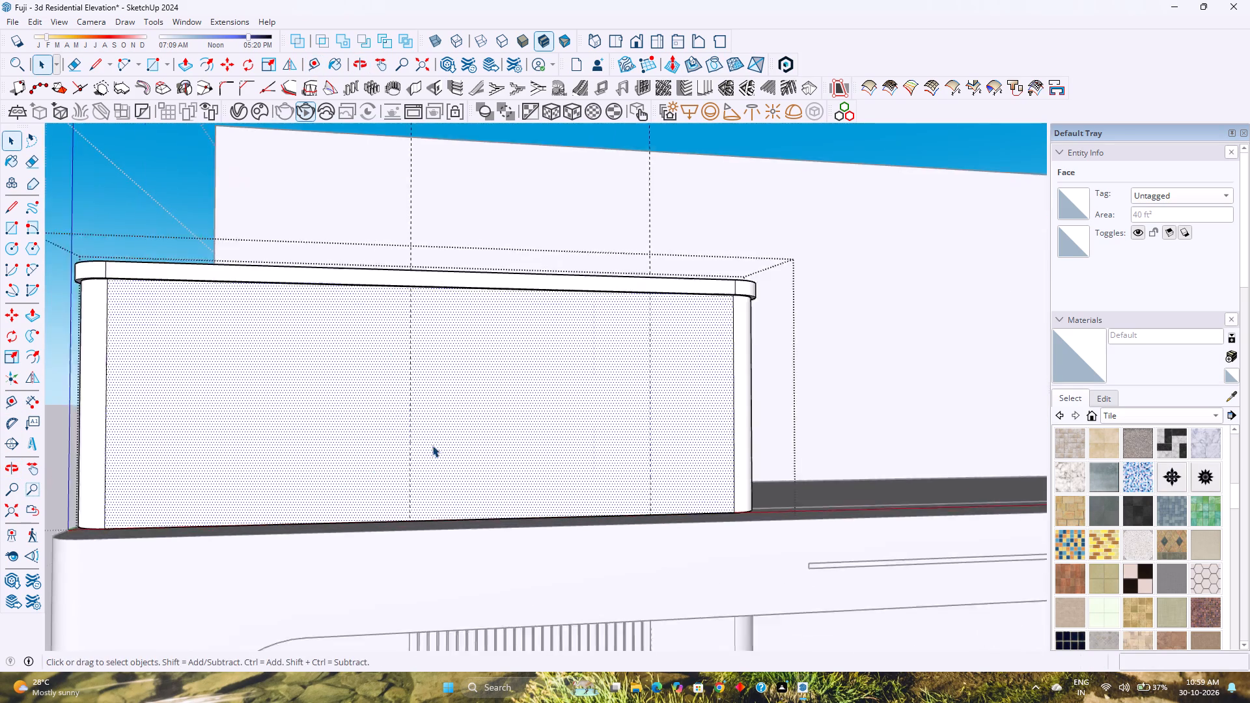
scroll(432, 445, "up", 4)
middle_click_drag(443, 448, 410, 411)
middle_click(410, 411)
scroll(410, 411, "down", 4)
middle_click_drag(414, 409, 363, 472)
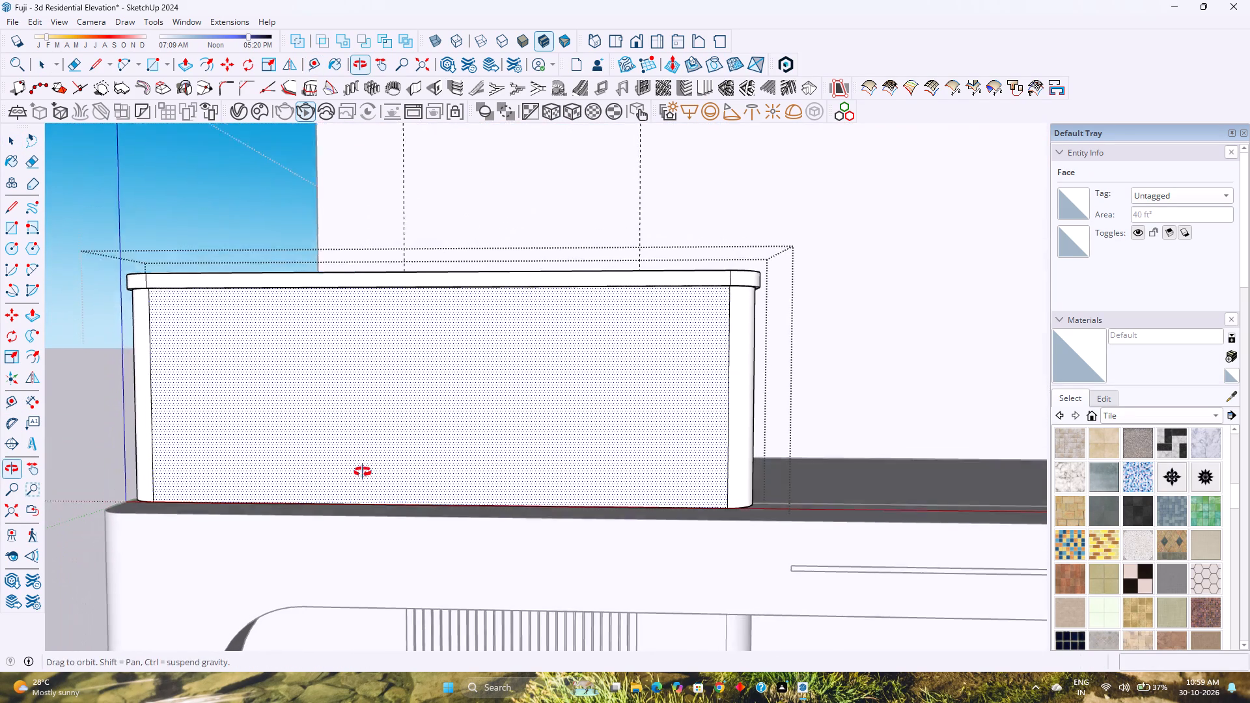
middle_click_drag(363, 472, 361, 475)
middle_click(361, 475)
middle_click_drag(443, 403, 552, 415)
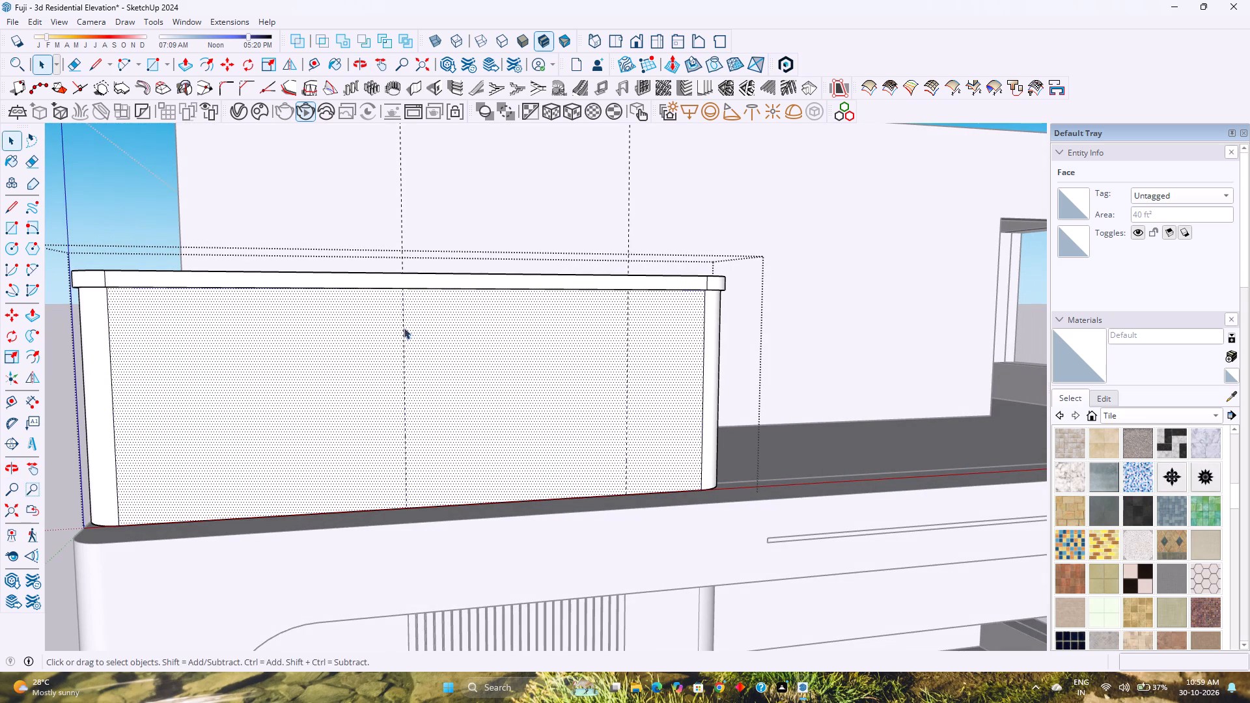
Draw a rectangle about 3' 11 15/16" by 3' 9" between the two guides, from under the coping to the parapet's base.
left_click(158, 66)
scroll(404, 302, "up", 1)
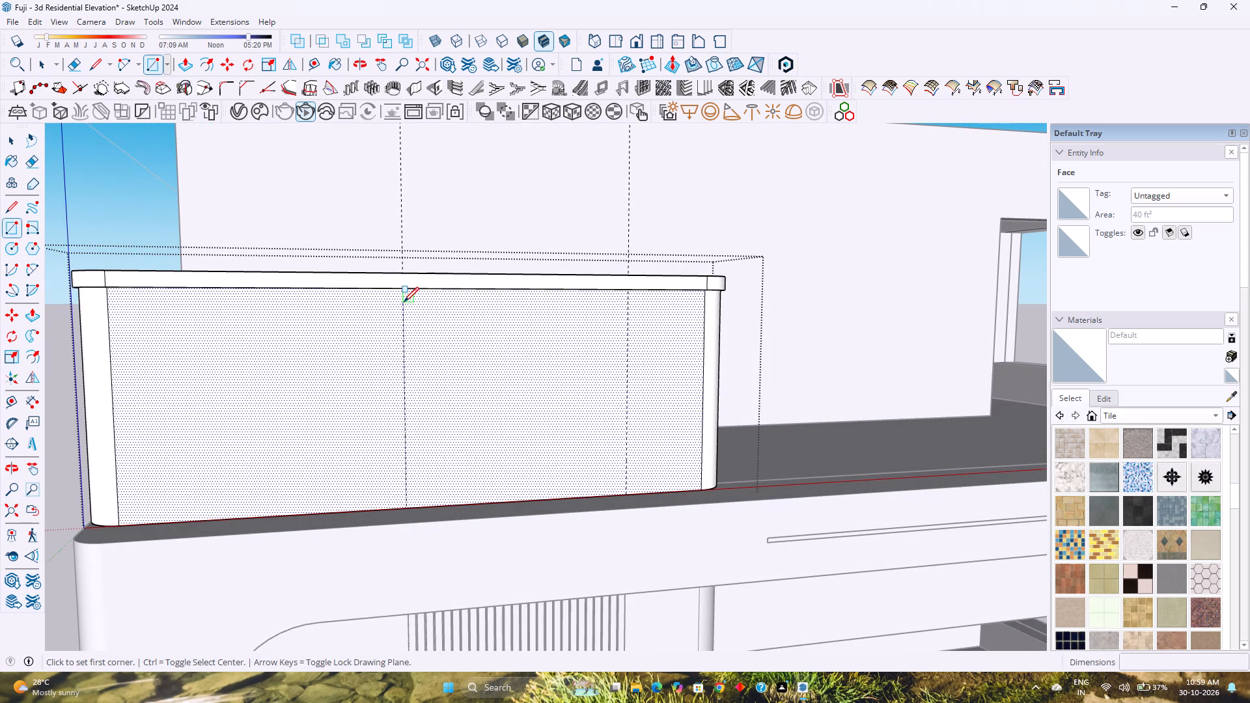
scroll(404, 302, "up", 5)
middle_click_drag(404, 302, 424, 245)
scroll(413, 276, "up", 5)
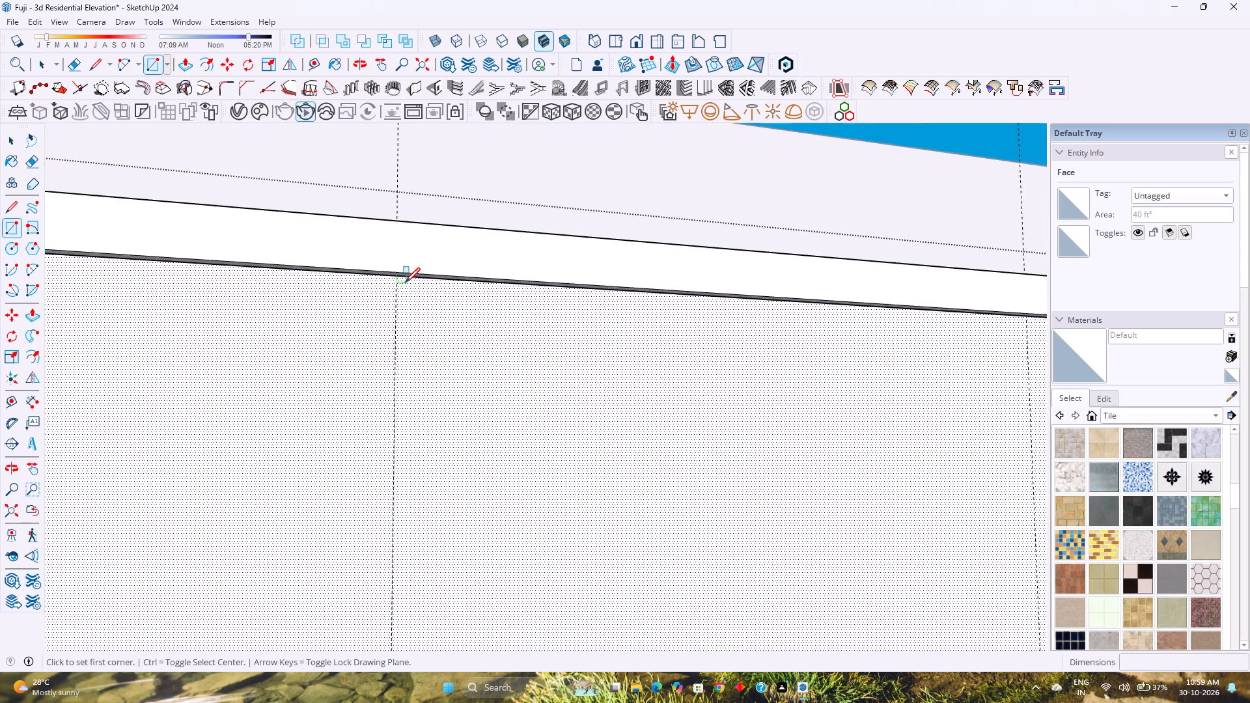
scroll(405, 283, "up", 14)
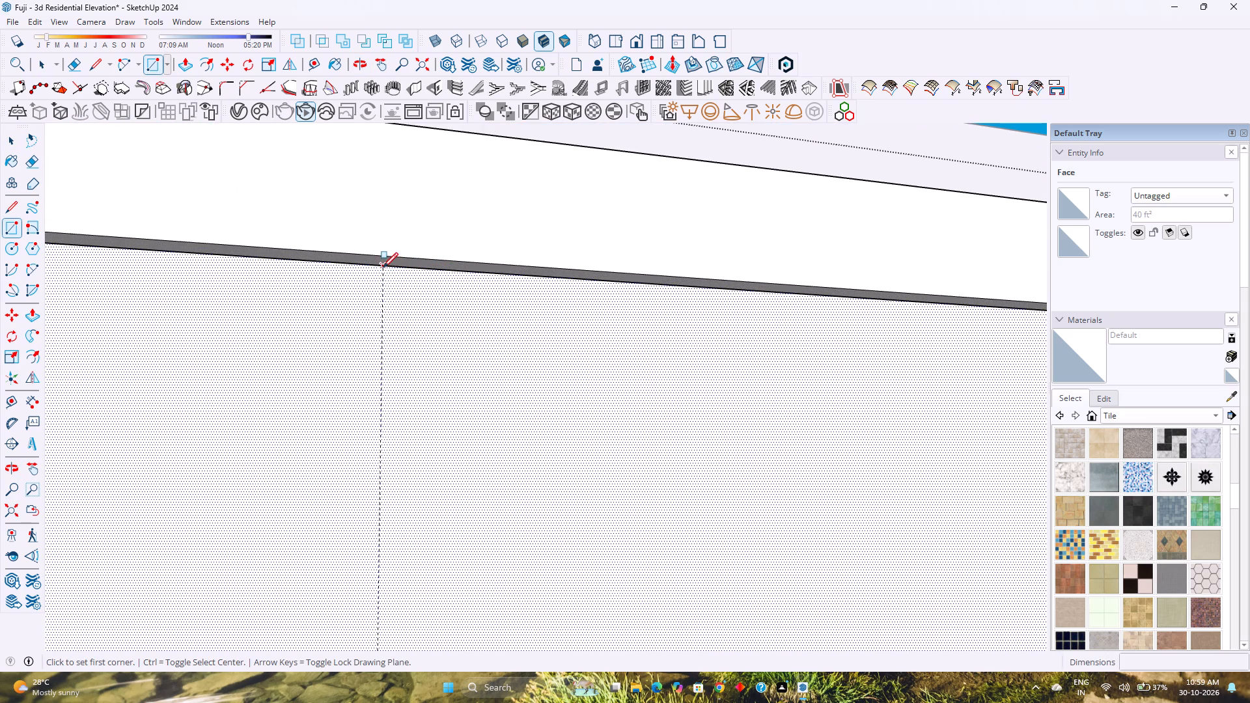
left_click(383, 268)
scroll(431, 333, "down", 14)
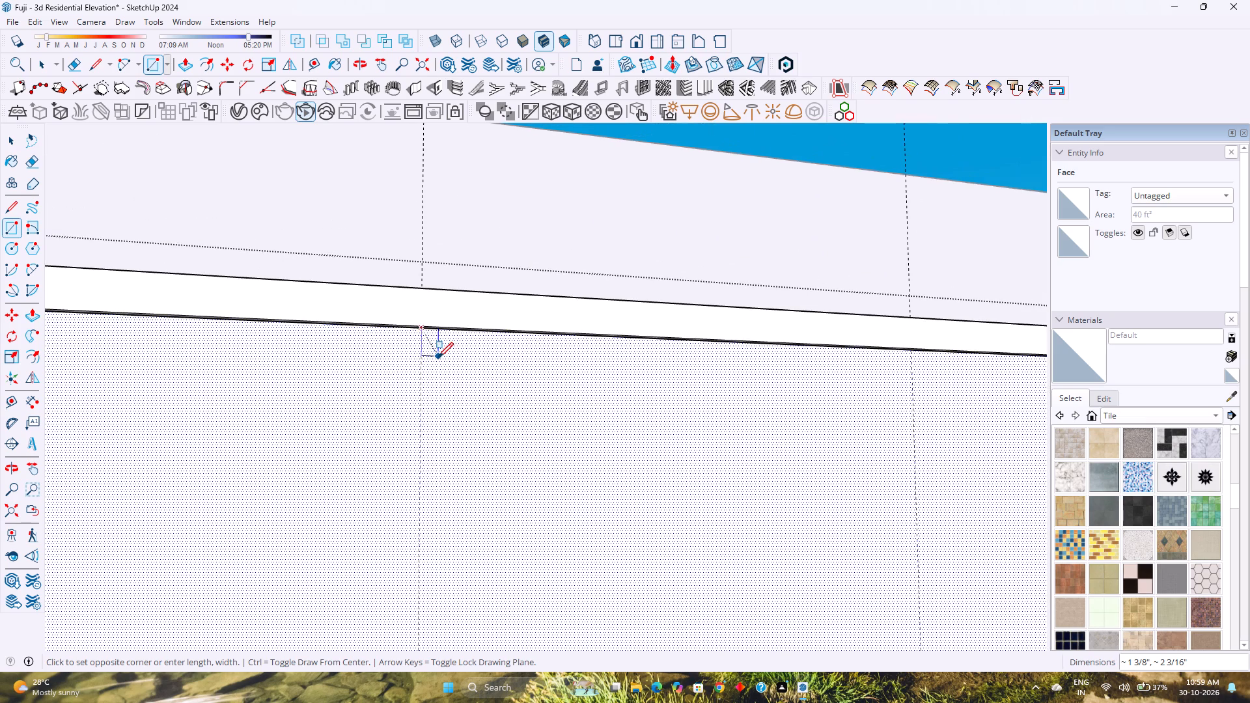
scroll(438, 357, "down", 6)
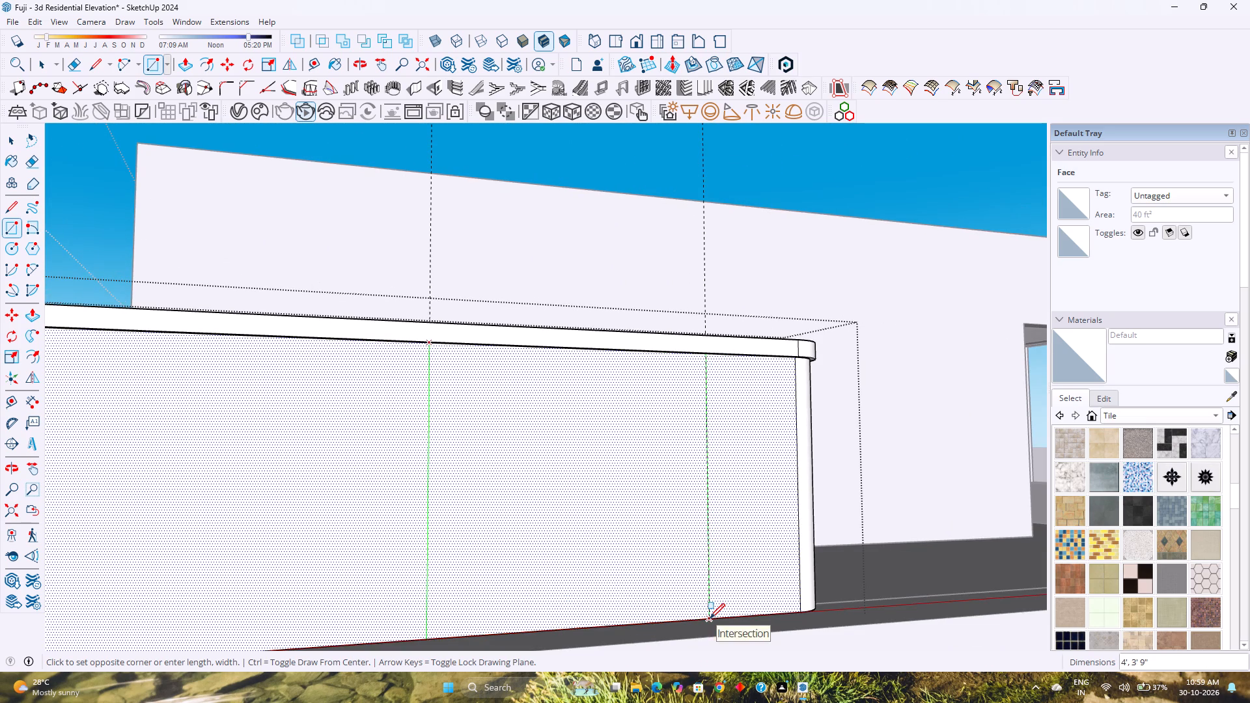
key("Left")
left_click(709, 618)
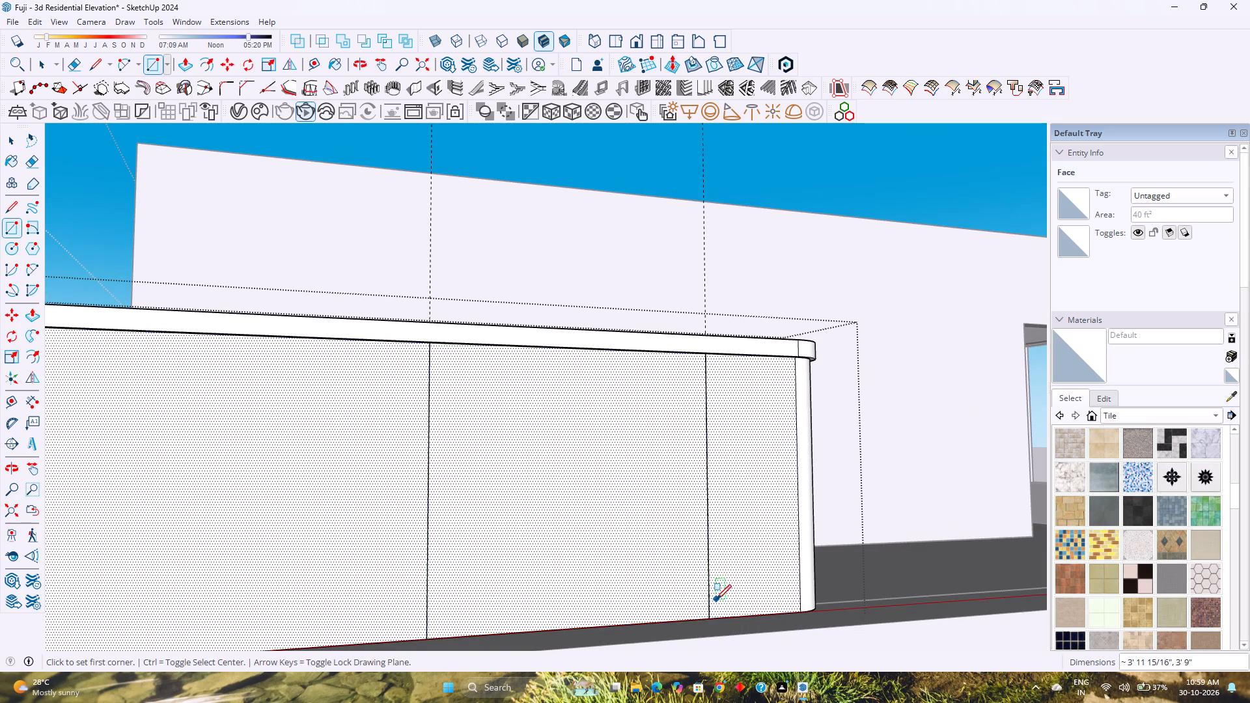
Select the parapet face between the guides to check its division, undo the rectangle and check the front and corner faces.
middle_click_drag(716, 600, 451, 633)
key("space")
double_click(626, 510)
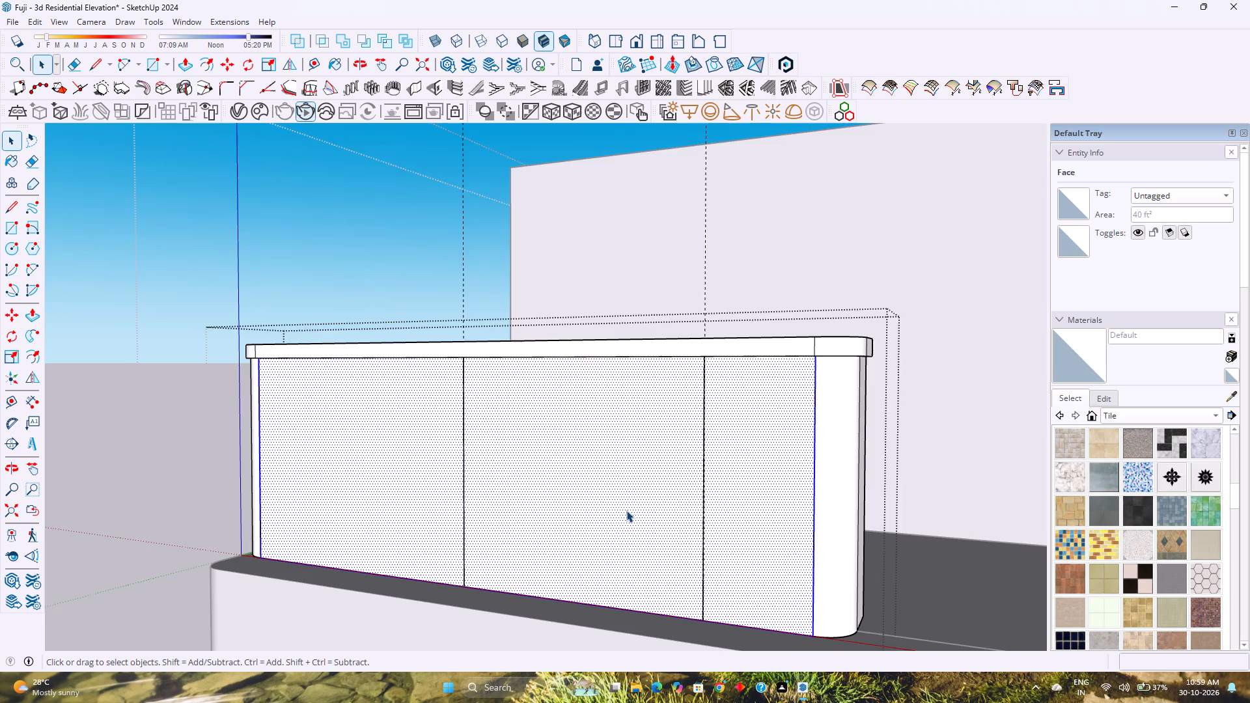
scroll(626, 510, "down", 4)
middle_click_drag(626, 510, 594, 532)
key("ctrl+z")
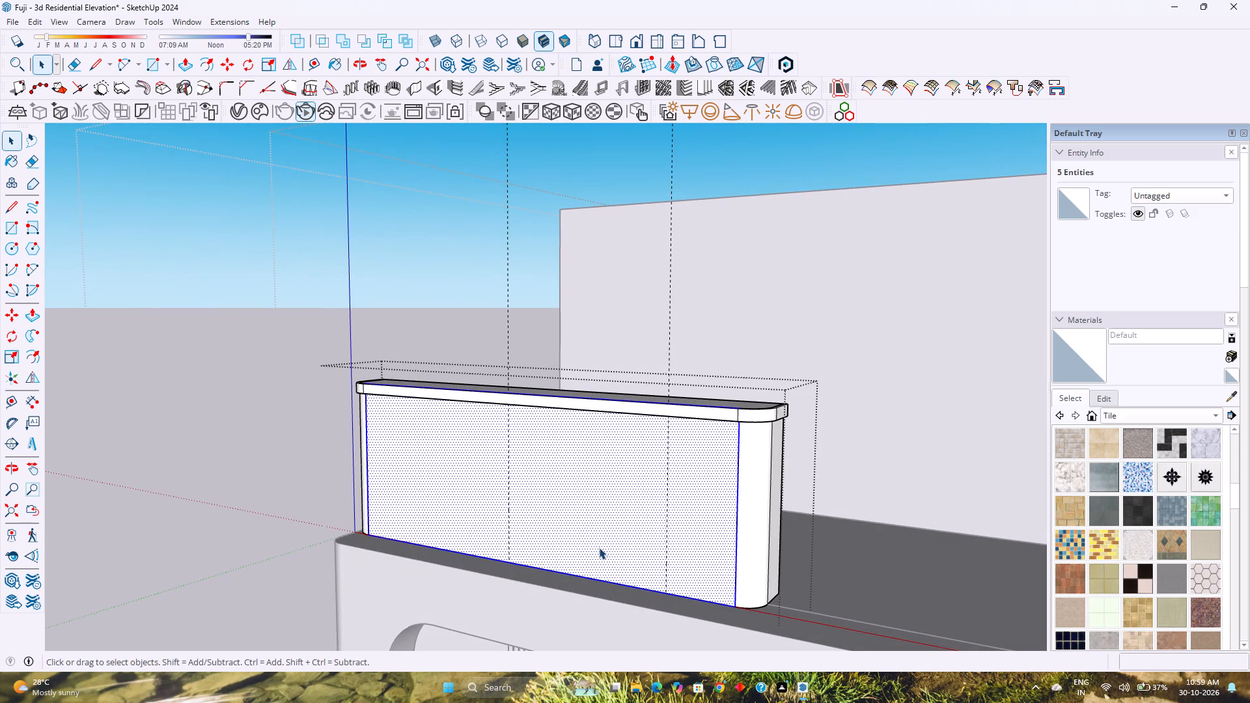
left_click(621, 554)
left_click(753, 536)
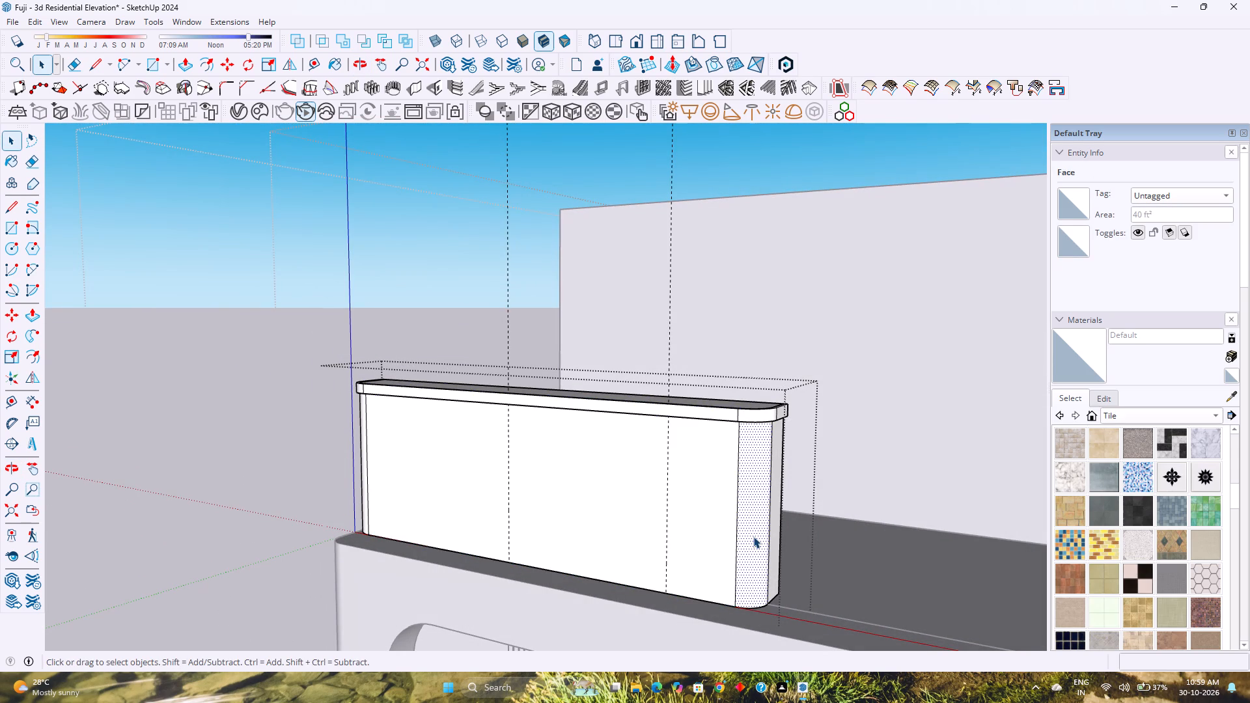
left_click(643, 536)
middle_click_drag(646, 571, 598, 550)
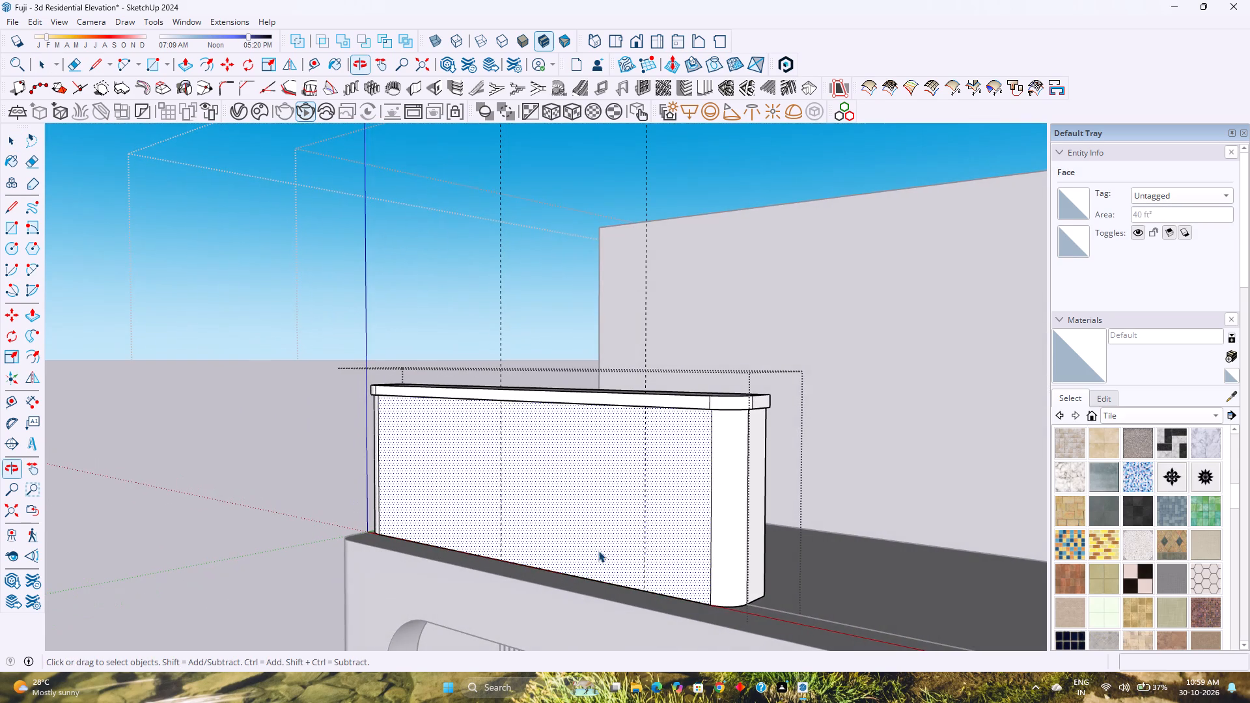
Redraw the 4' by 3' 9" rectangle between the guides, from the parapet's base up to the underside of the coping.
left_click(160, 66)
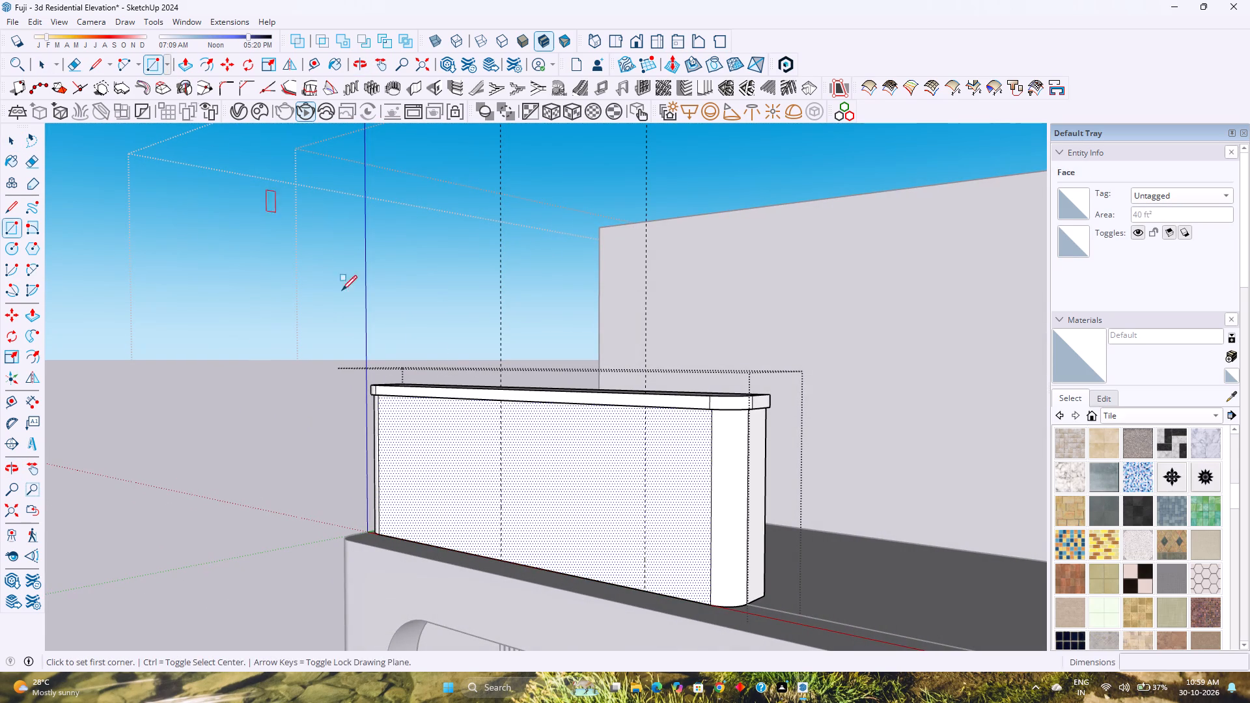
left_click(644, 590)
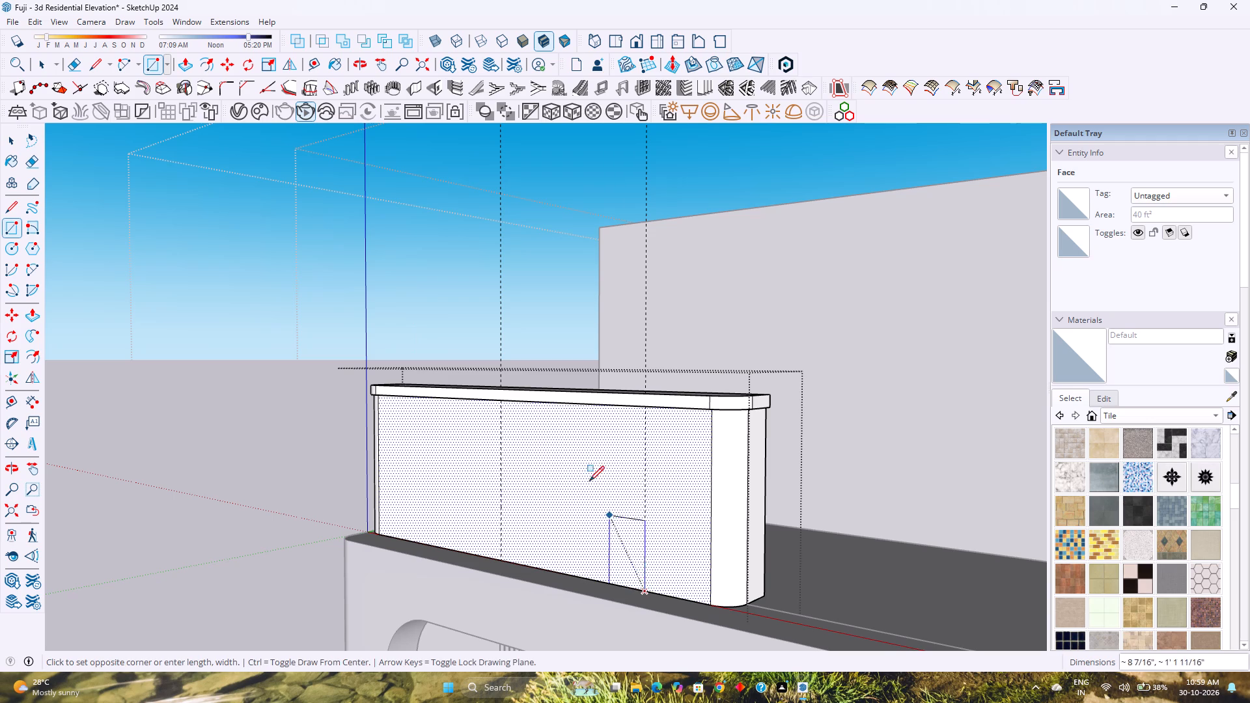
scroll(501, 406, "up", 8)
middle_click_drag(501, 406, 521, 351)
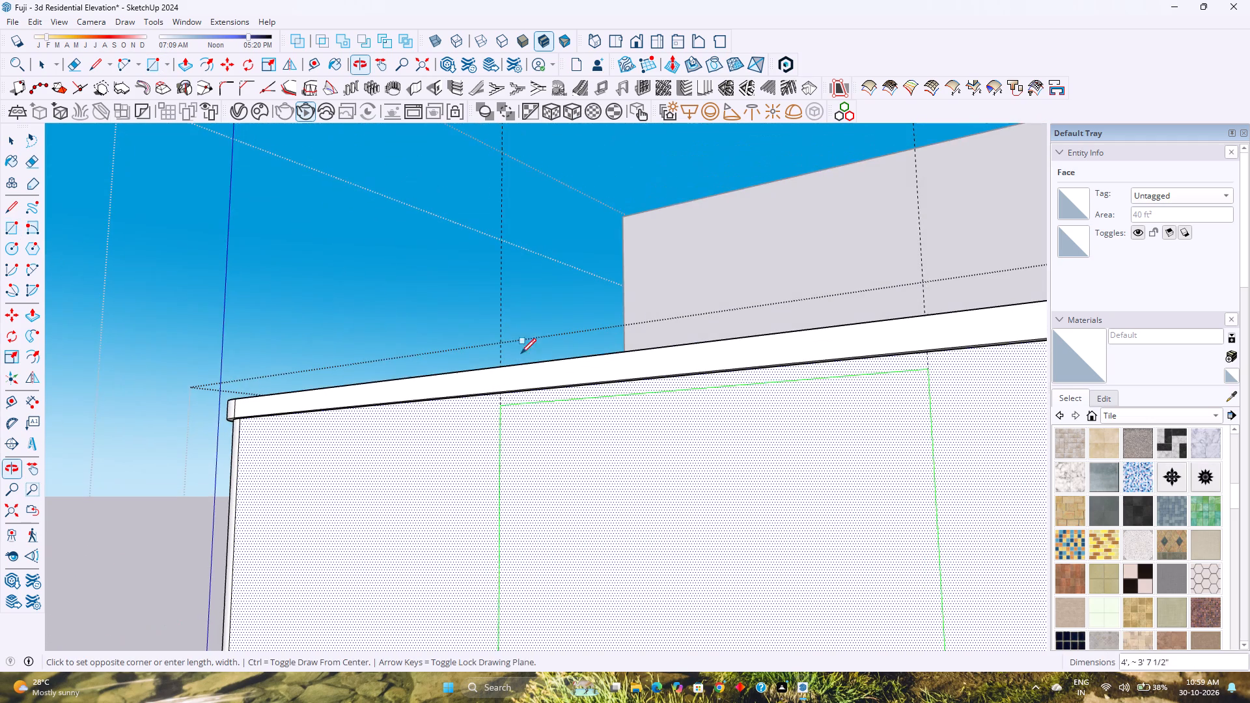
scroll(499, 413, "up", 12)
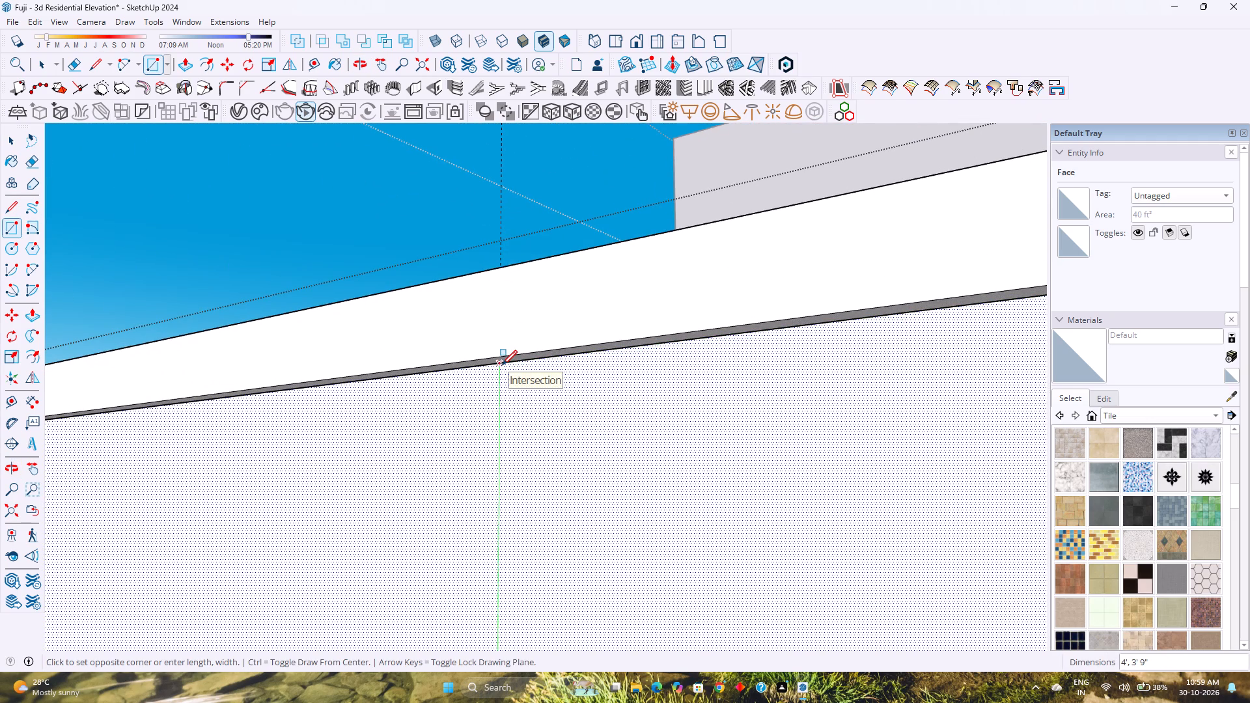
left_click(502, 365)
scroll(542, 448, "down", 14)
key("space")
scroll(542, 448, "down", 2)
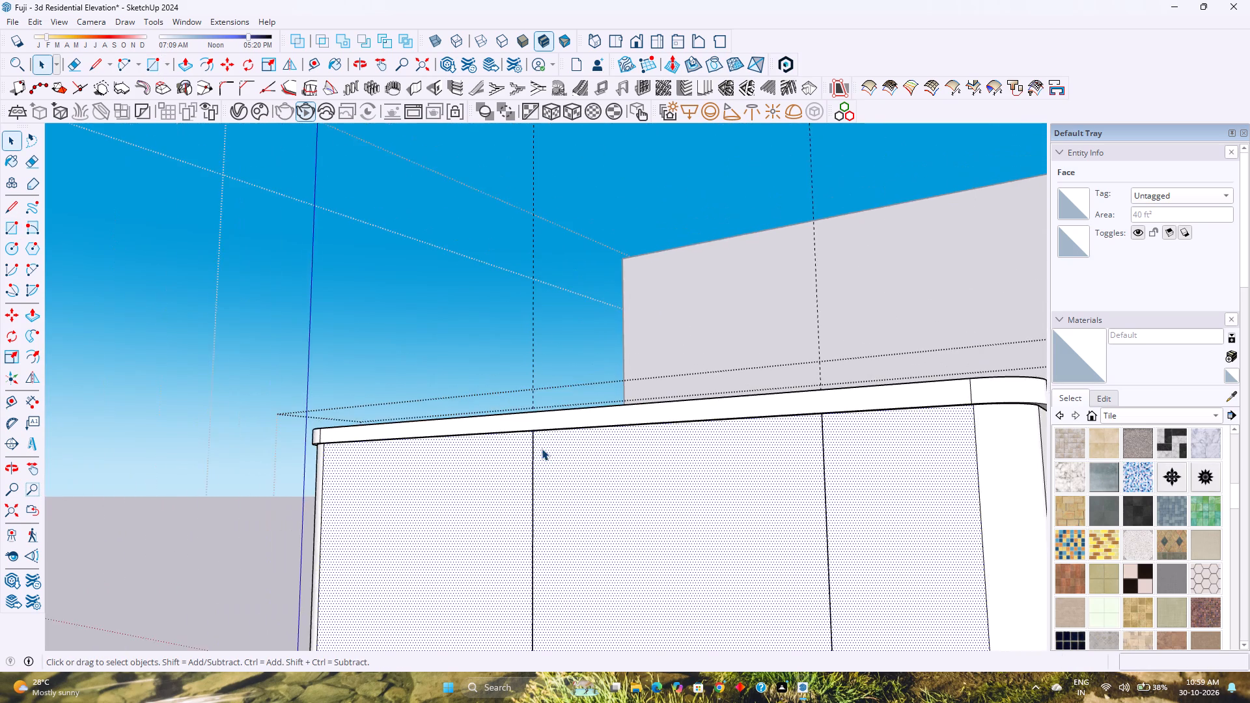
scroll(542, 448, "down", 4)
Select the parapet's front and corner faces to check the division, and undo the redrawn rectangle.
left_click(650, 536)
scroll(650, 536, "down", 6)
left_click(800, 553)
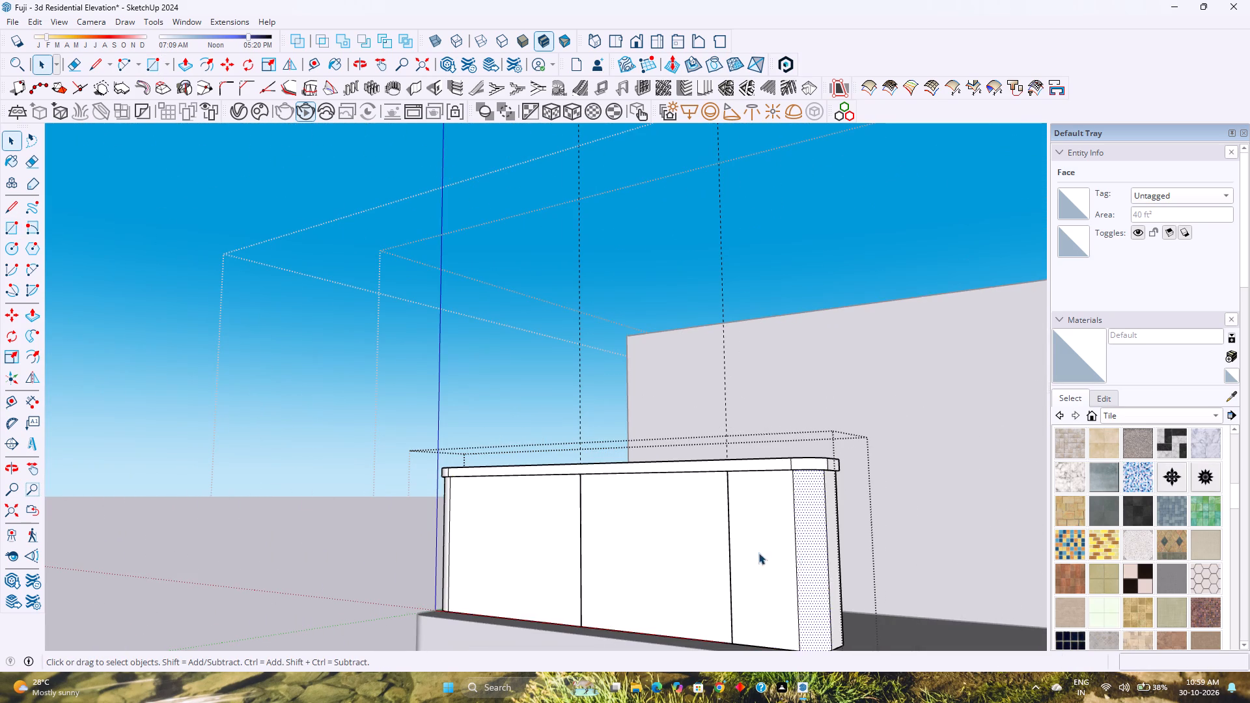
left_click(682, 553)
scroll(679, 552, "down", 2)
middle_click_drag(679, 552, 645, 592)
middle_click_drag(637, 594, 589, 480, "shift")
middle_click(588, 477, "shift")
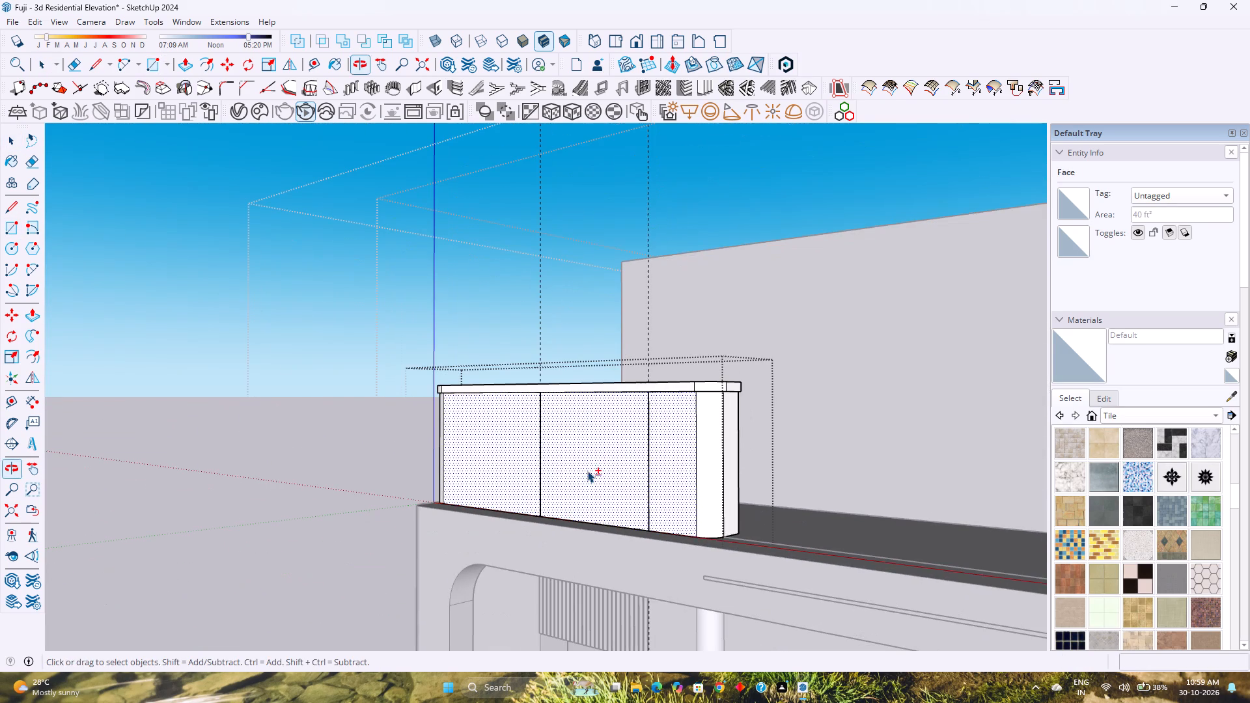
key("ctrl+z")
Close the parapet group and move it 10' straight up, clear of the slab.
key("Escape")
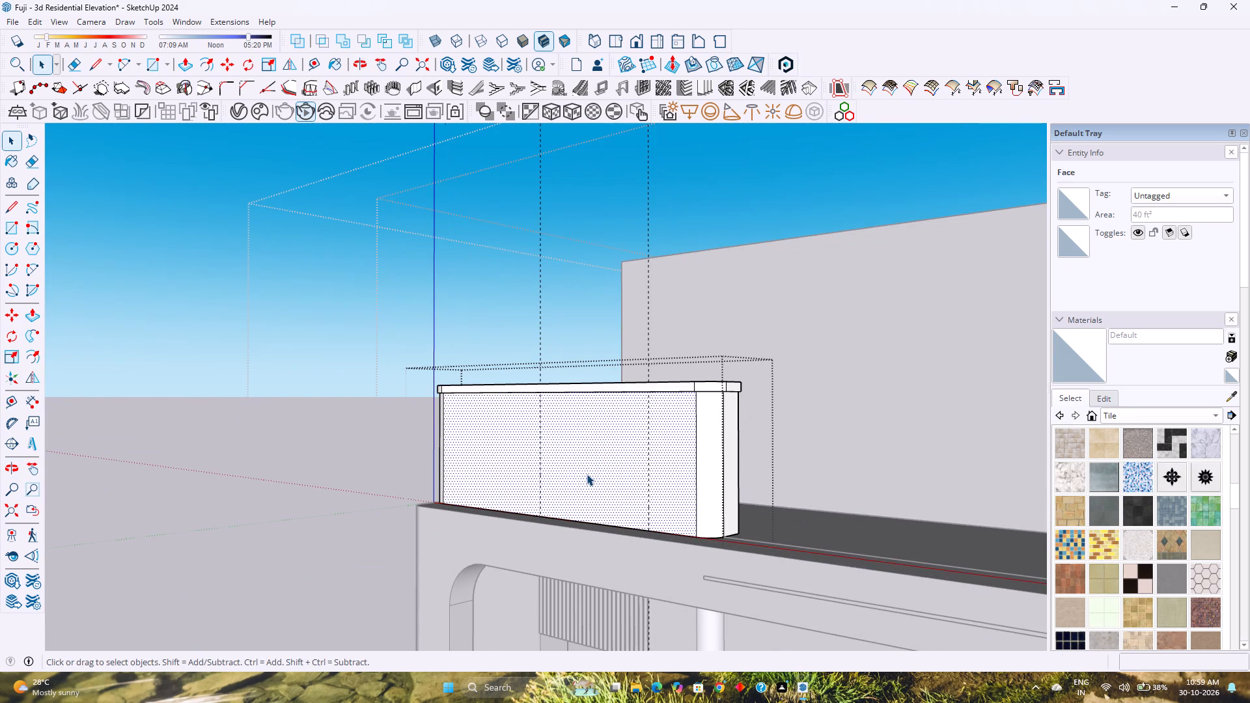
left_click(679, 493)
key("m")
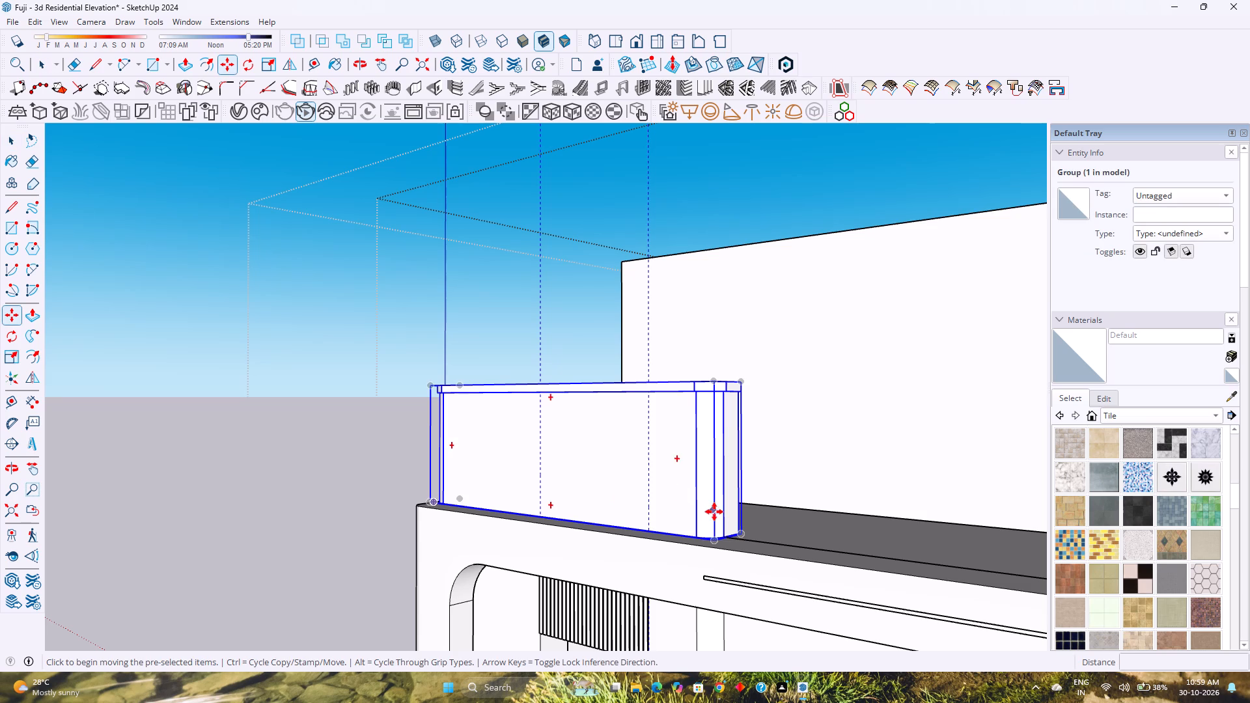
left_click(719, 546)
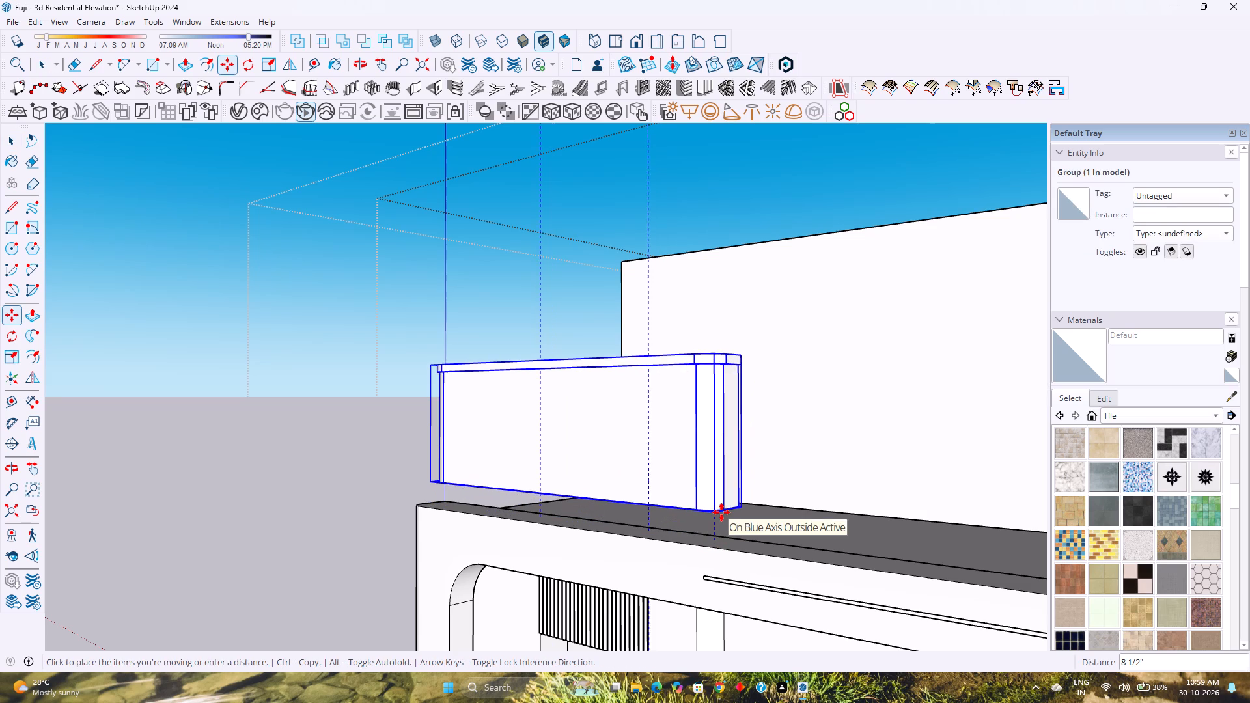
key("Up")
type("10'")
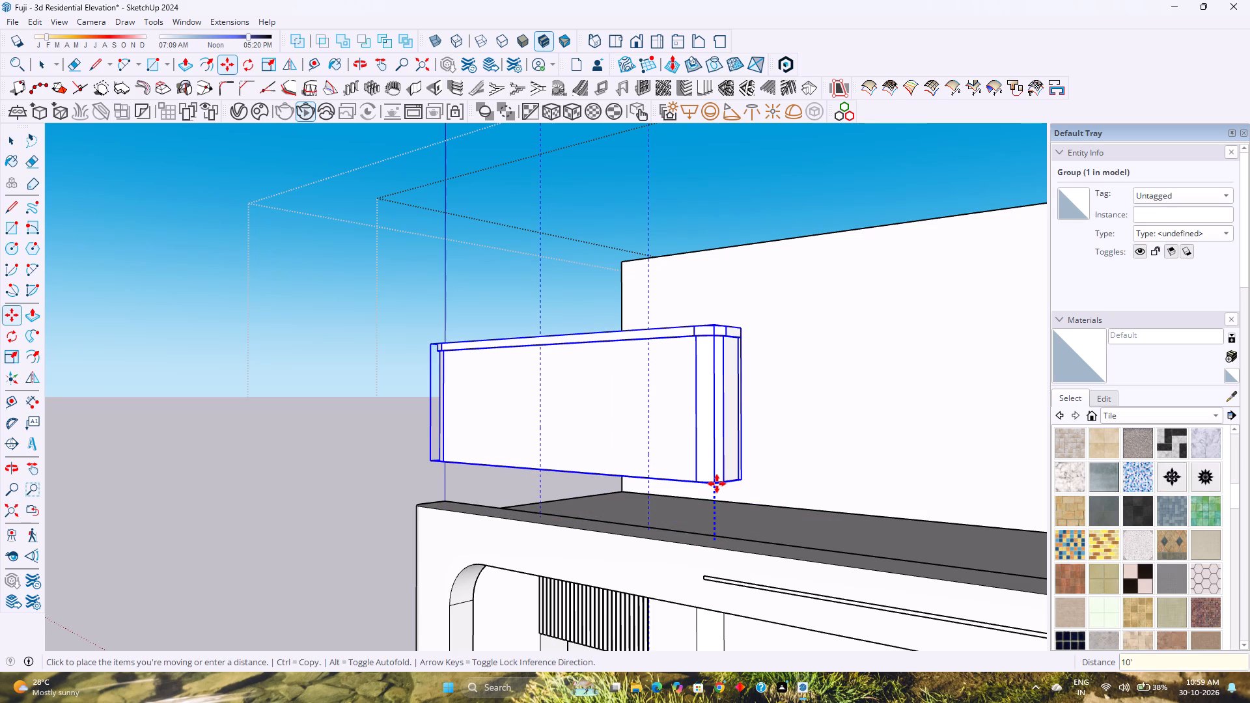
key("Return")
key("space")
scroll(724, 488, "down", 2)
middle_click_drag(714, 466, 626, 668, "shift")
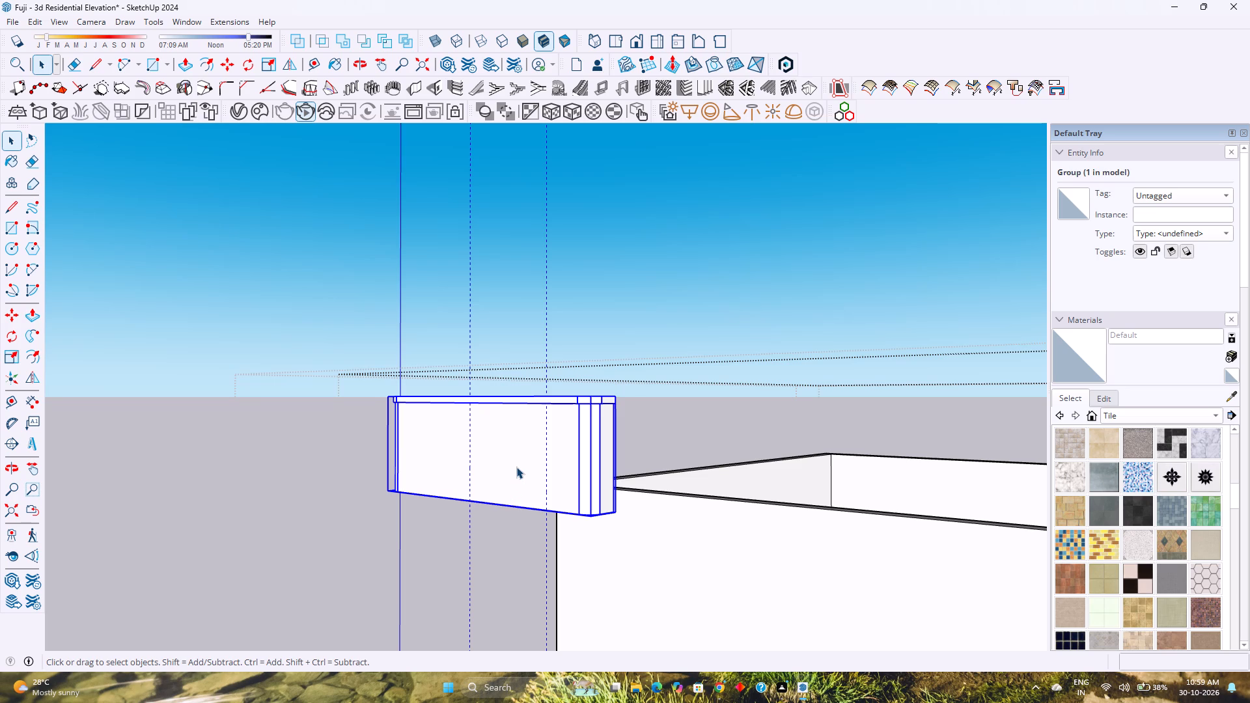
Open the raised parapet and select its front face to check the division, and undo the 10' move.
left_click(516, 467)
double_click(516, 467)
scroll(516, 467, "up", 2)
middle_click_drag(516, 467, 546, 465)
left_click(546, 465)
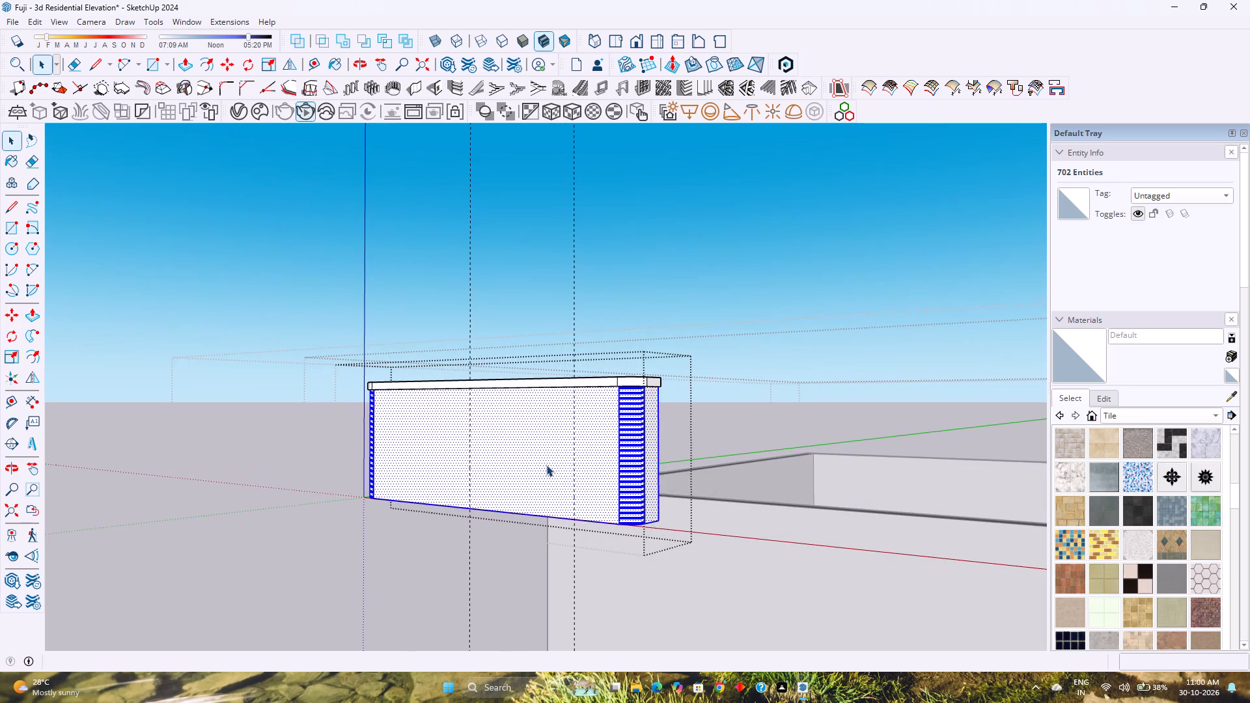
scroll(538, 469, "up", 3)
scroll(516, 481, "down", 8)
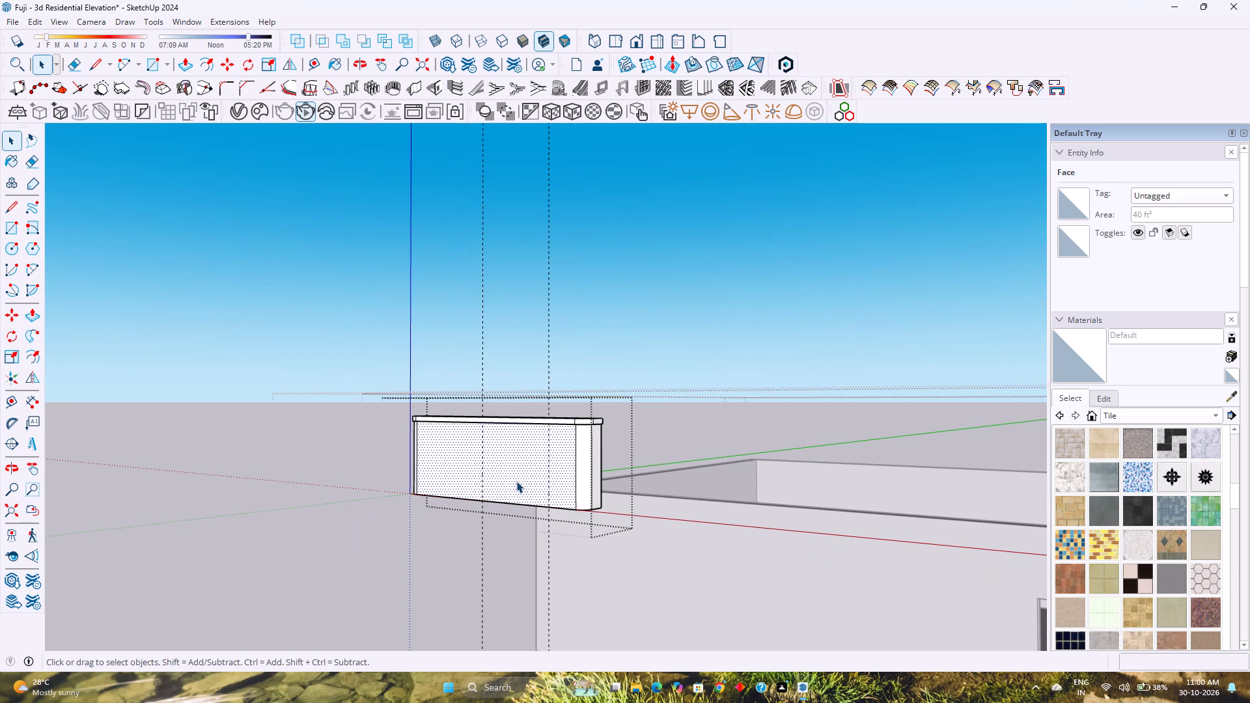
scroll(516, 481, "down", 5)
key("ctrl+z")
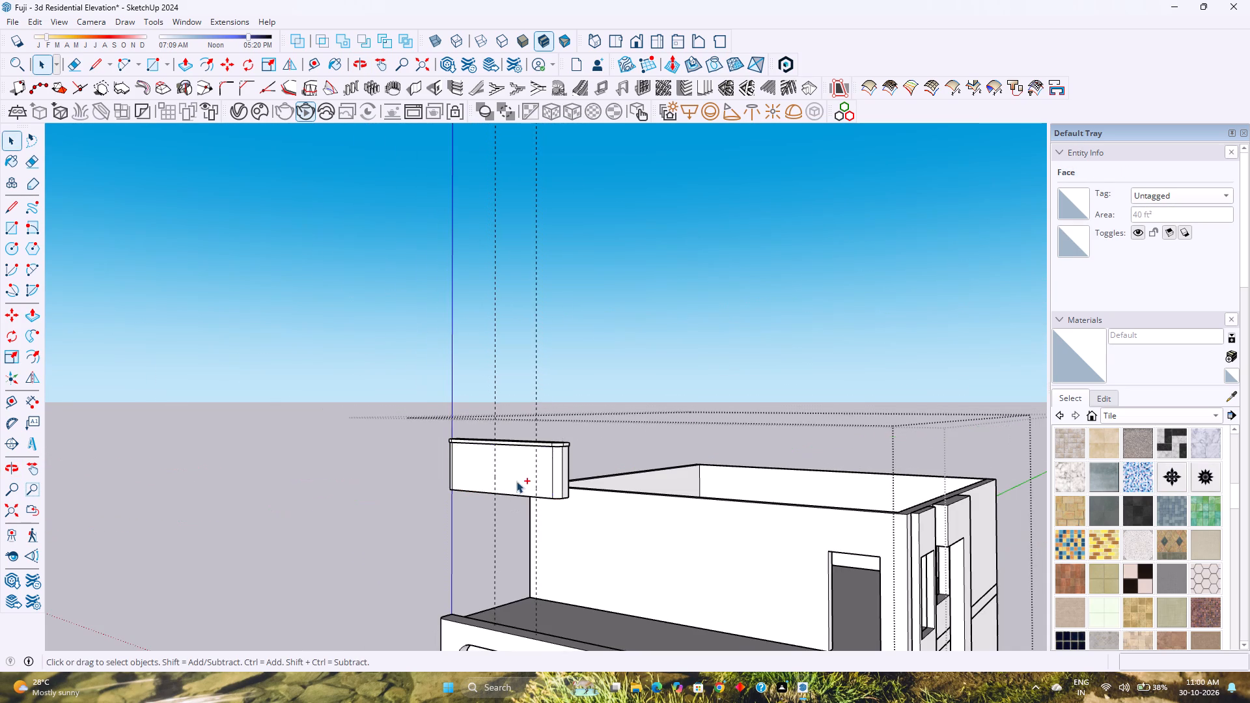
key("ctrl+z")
Open the parapet for editing, add a construction guide along the bottom edge of its front face and close the group.
scroll(516, 615, "up", 2)
middle_click_drag(516, 613, 524, 493, "shift")
scroll(524, 493, "up", 1)
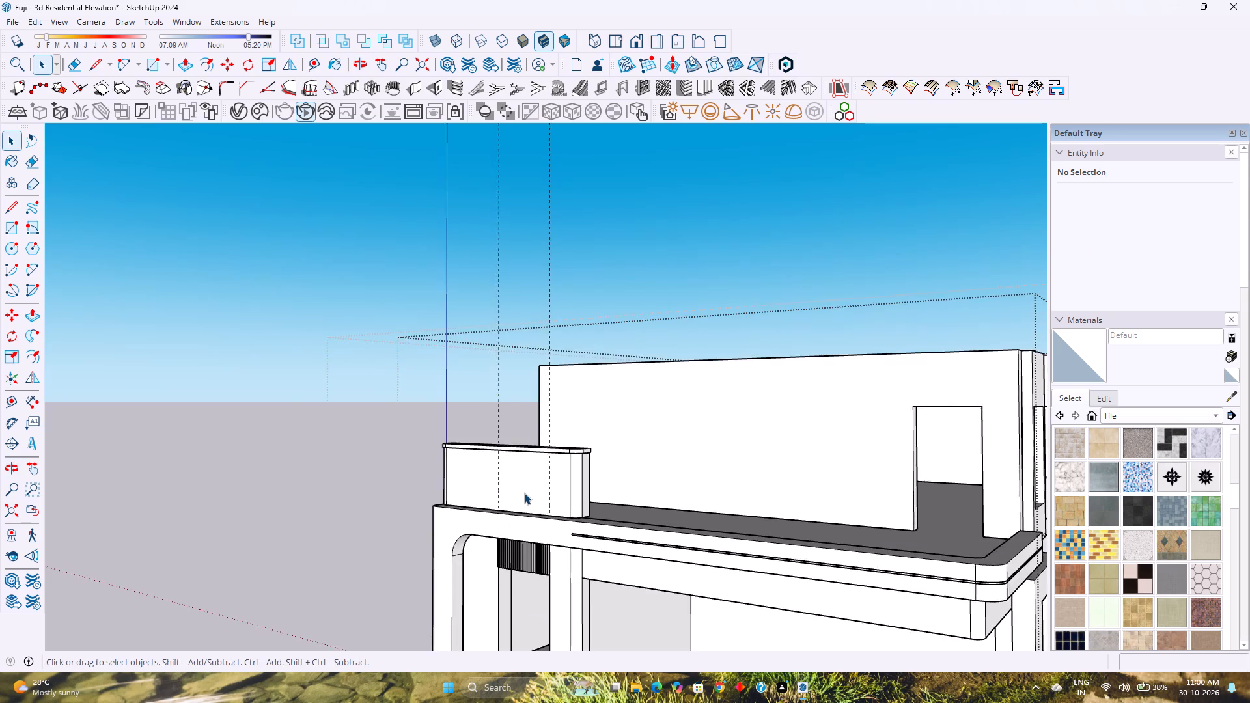
scroll(524, 493, "up", 1)
double_click(524, 493)
scroll(524, 493, "up", 6)
middle_click_drag(524, 493, 494, 577)
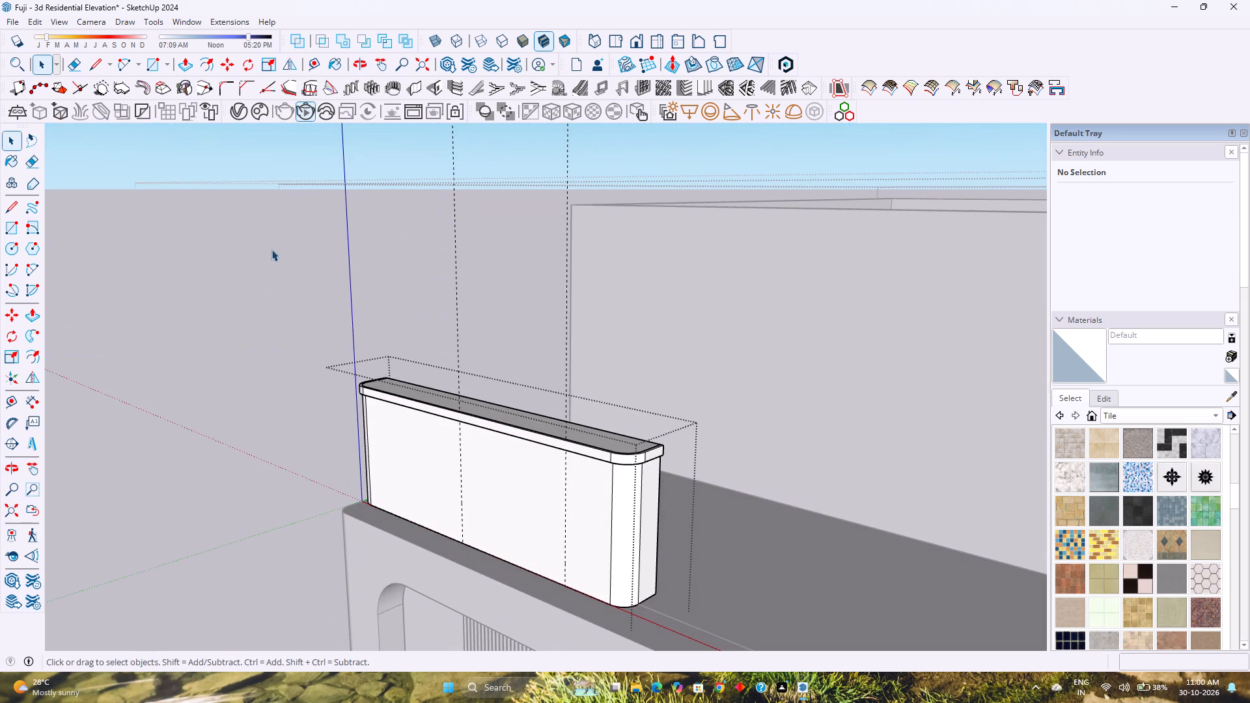
left_click(314, 65)
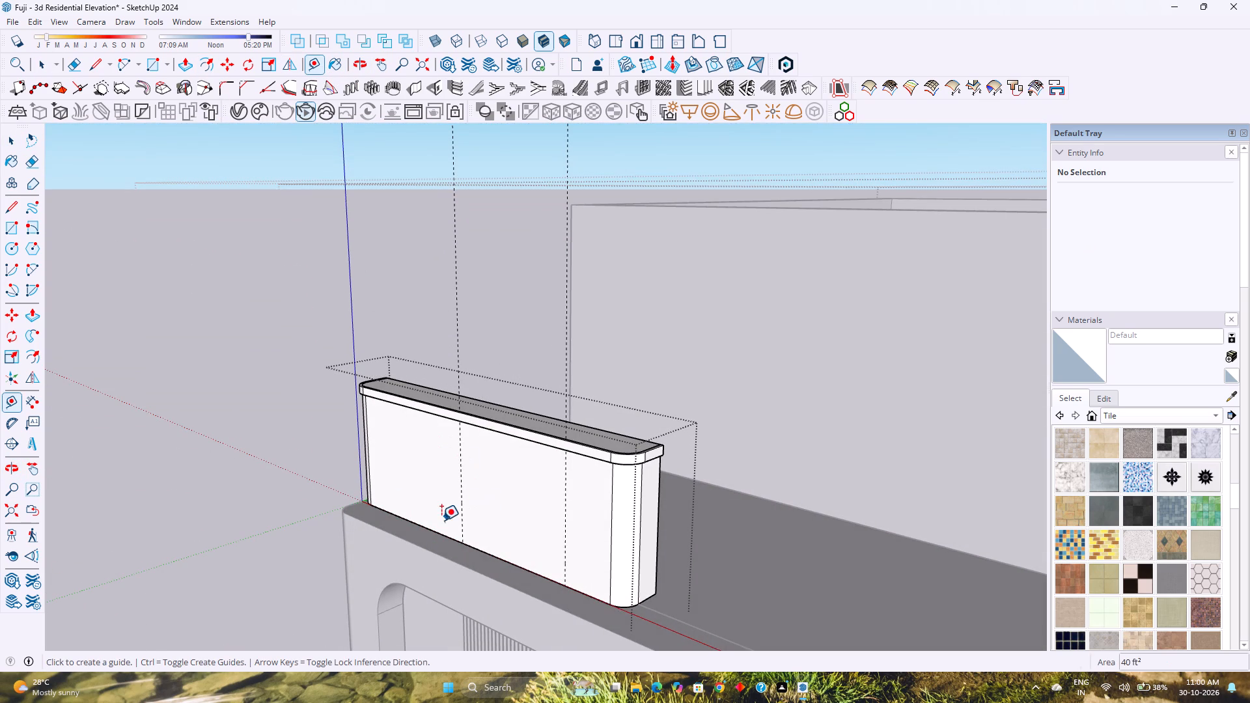
left_click(436, 530)
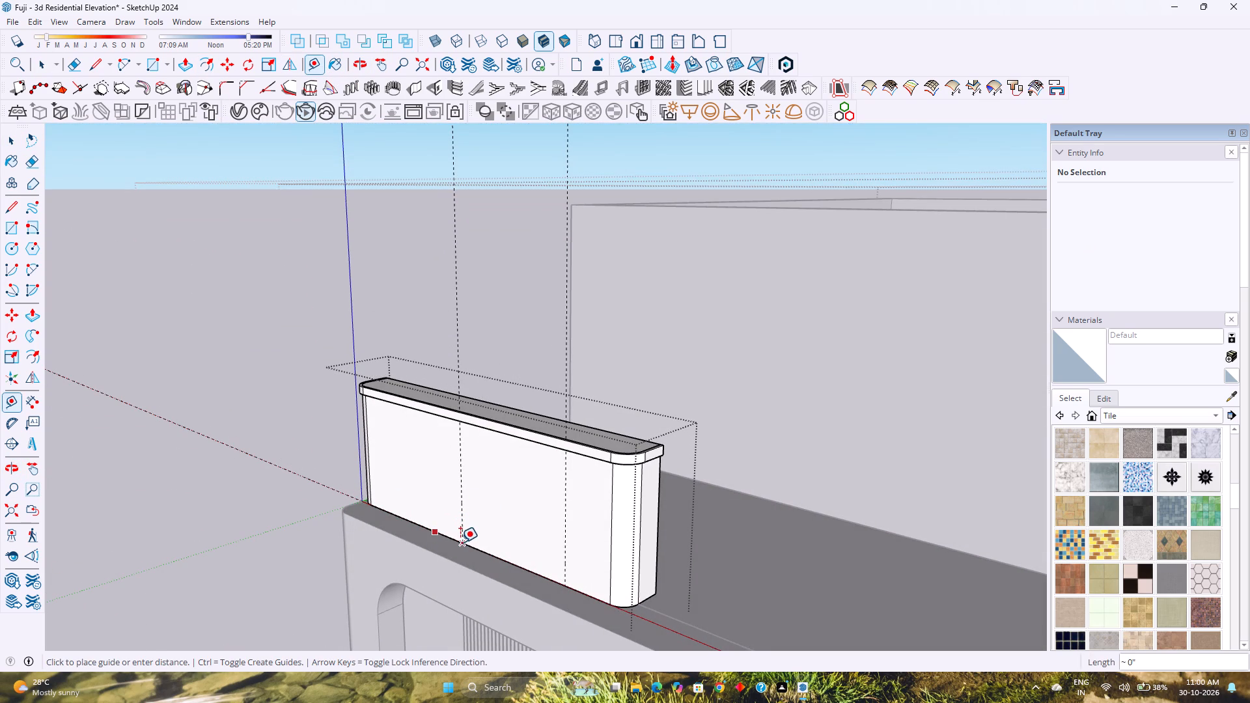
left_click(459, 542)
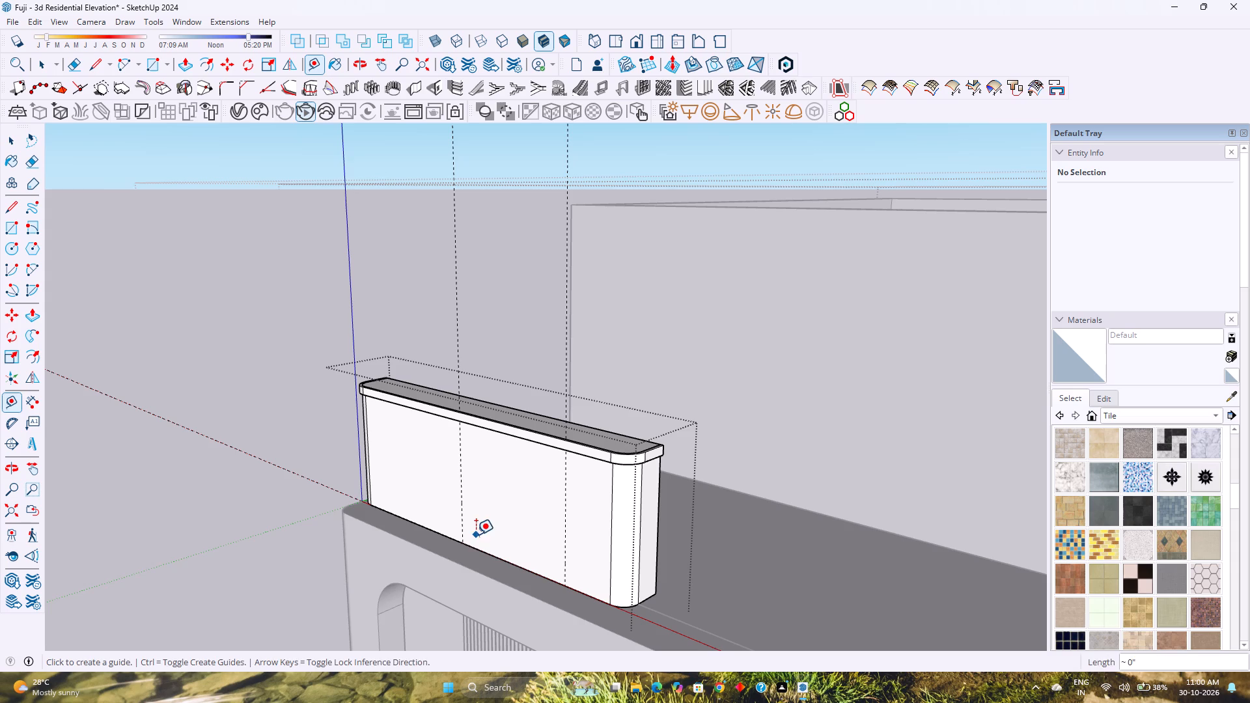
key("space")
key("Escape")
Move the parapet group 10' straight up along the blue axis, clear of the slab.
left_click(529, 519)
key("m")
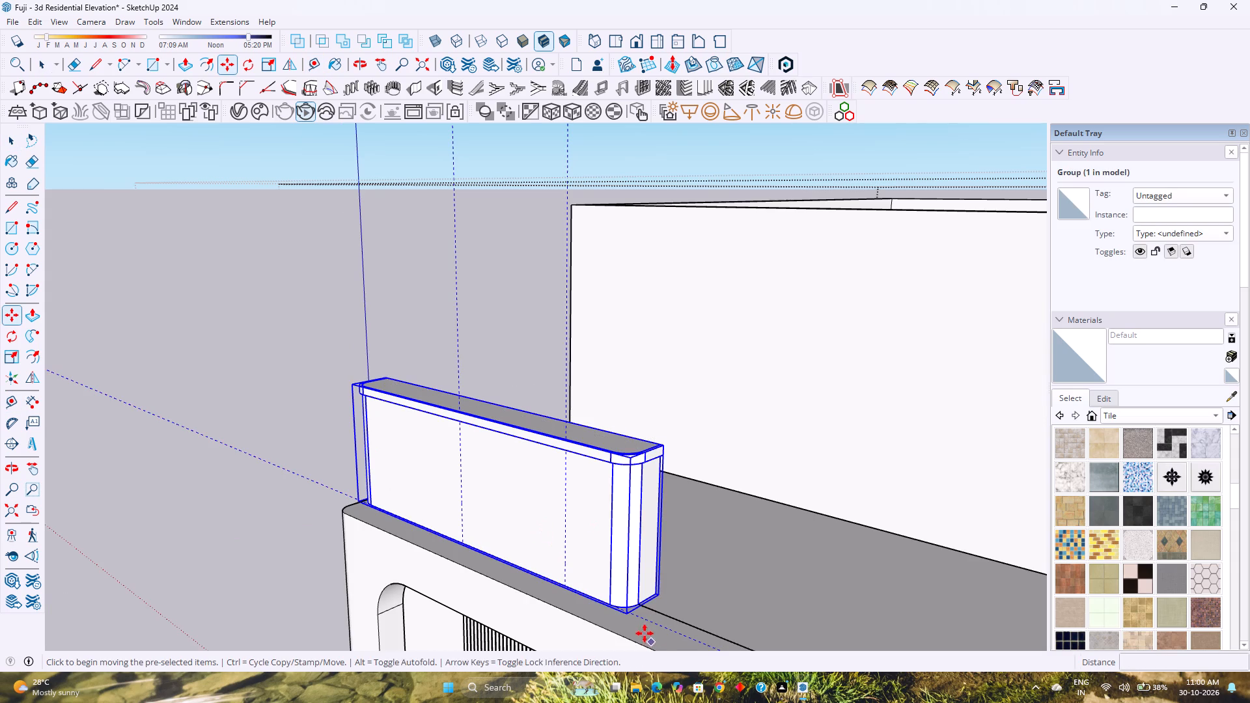
left_click(629, 617)
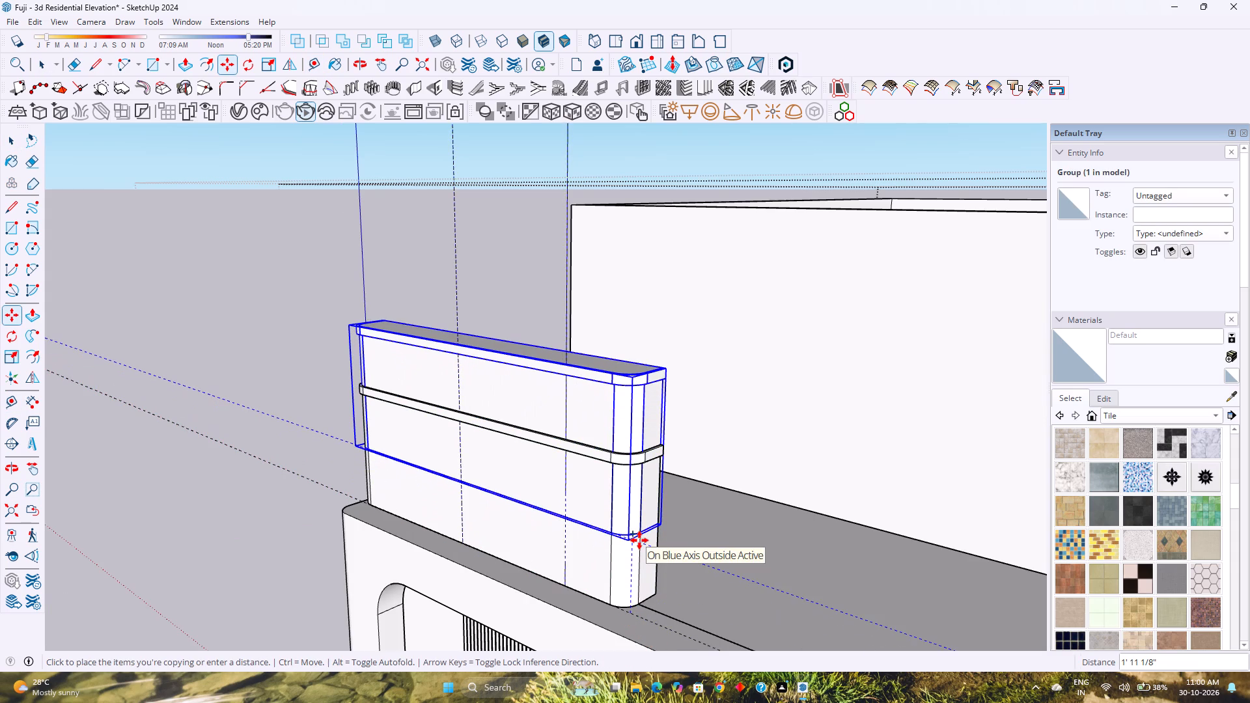
key("Up")
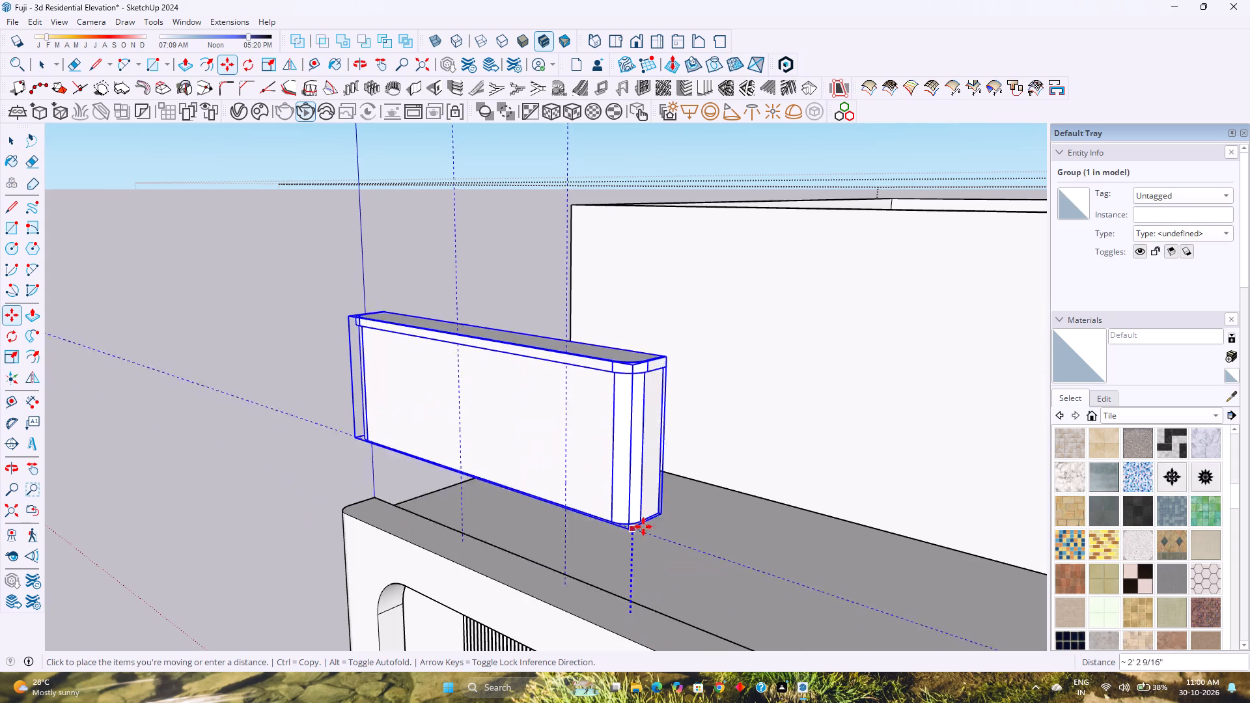
scroll(655, 463, "down", 7)
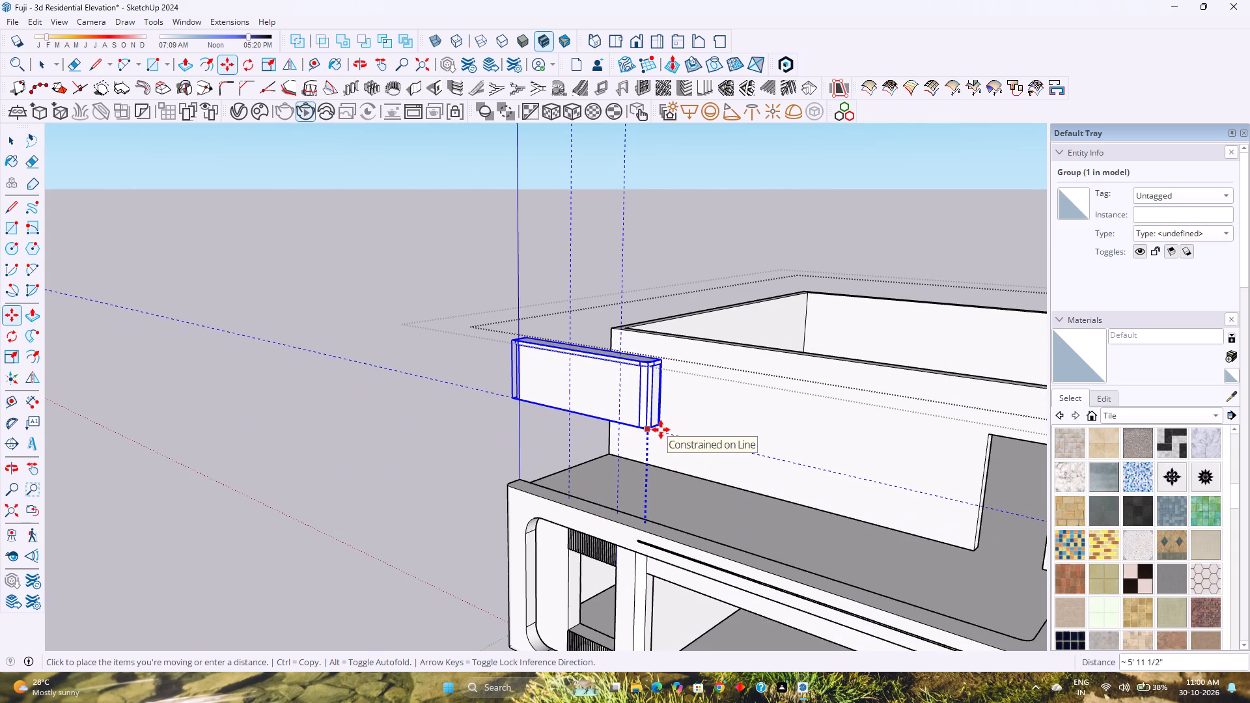
type("10'")
key("Return")
key("space")
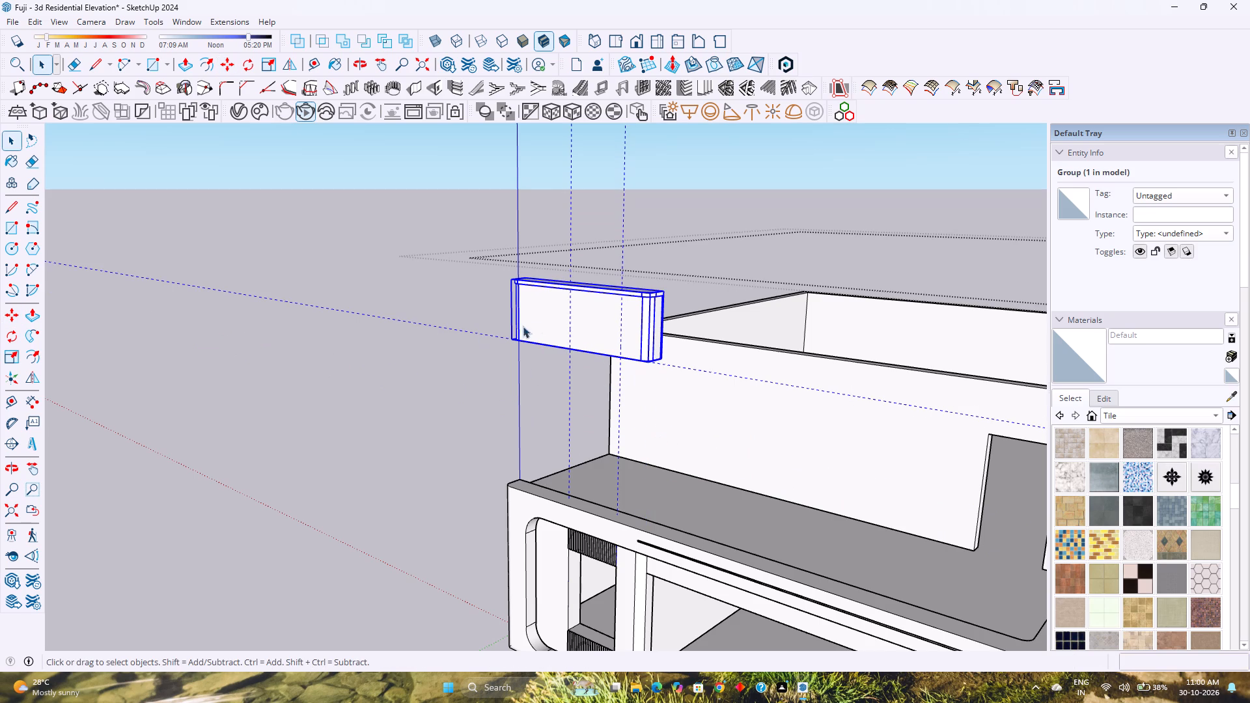
Open the raised parapet and draw a line on its front face under the coping, from one vertical guide to the other.
double_click(600, 314)
scroll(600, 314, "up", 10)
middle_click_drag(604, 314, 593, 352, "shift")
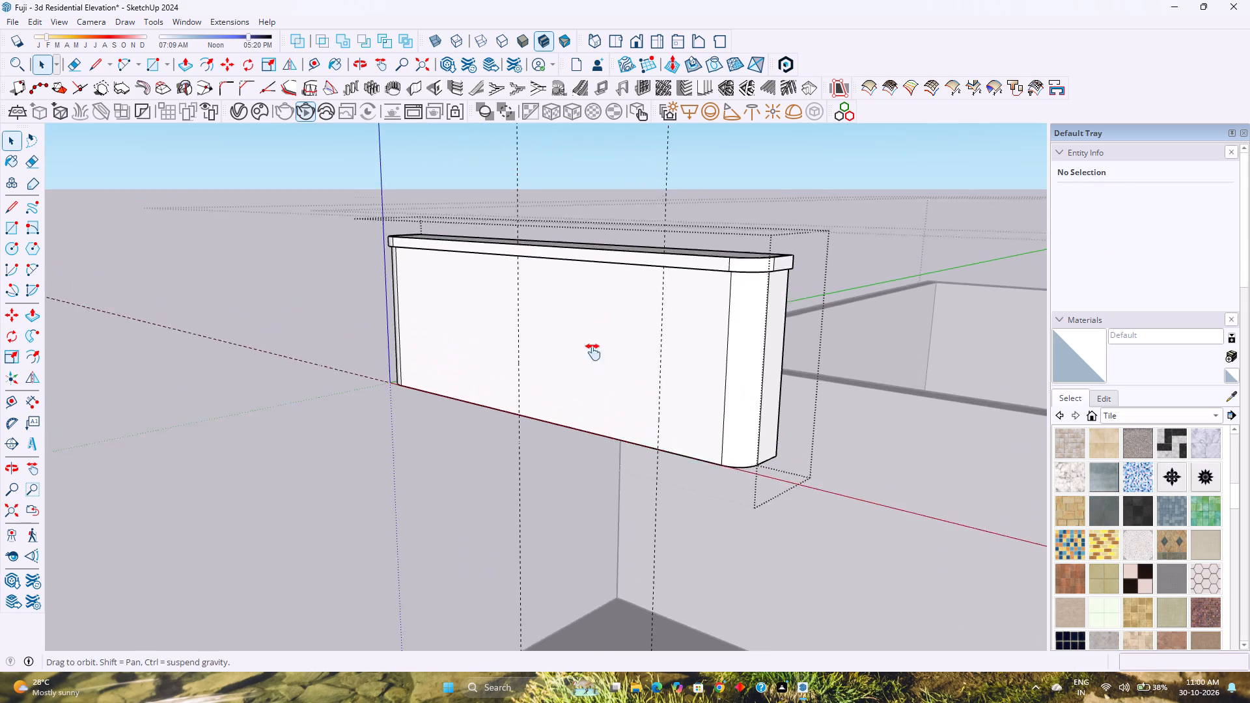
middle_click_drag(593, 352, 567, 415, "shift")
middle_click_drag(567, 415, 612, 307)
middle_click(612, 307)
scroll(611, 294, "up", 3)
left_click(595, 338)
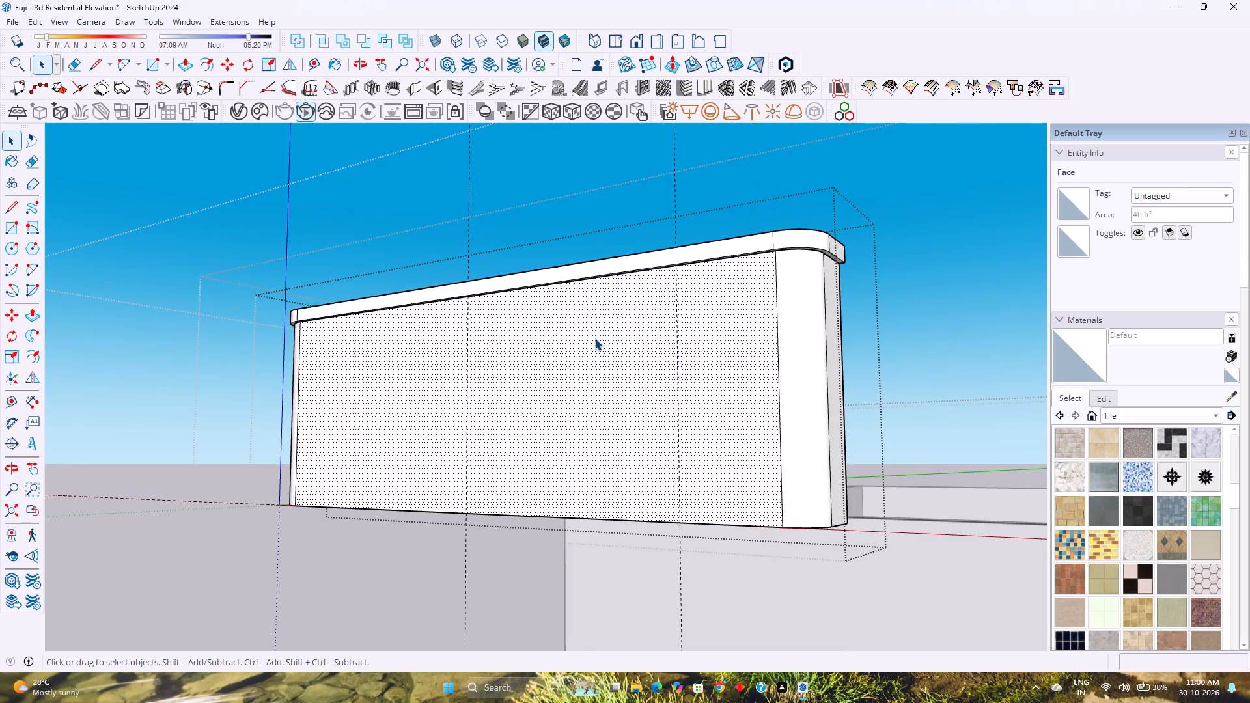
left_click(102, 62)
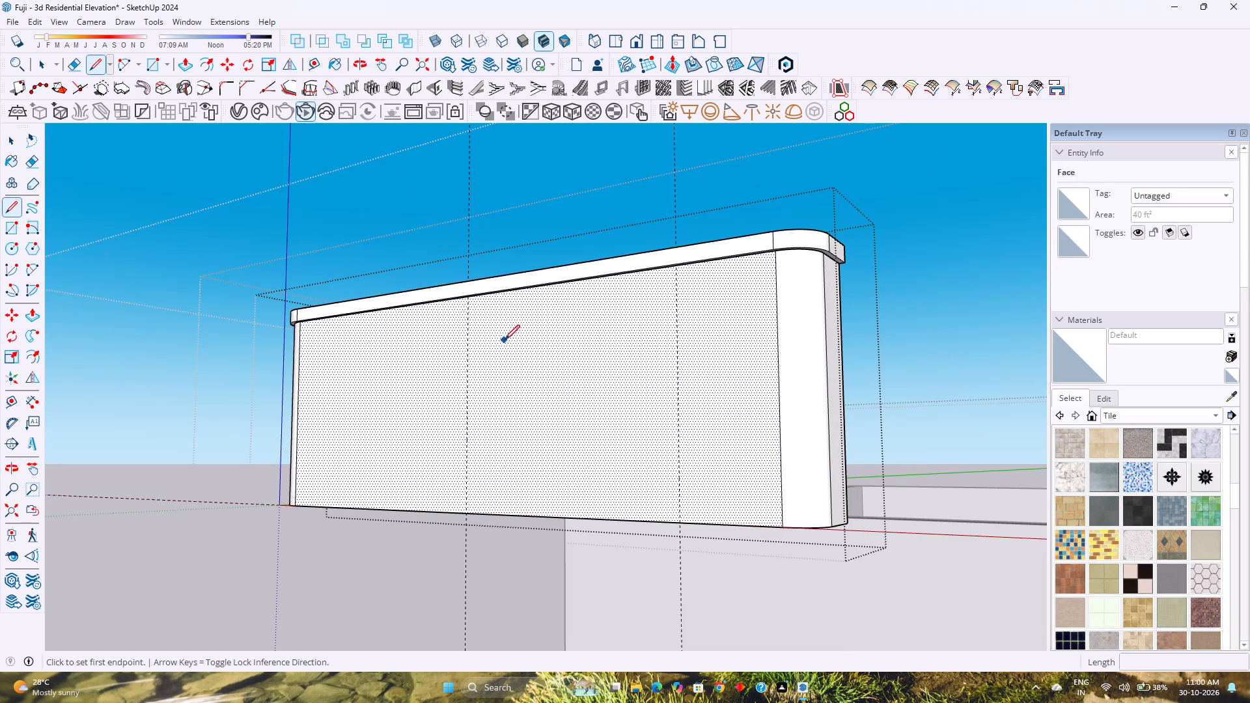
scroll(469, 299, "up", 6)
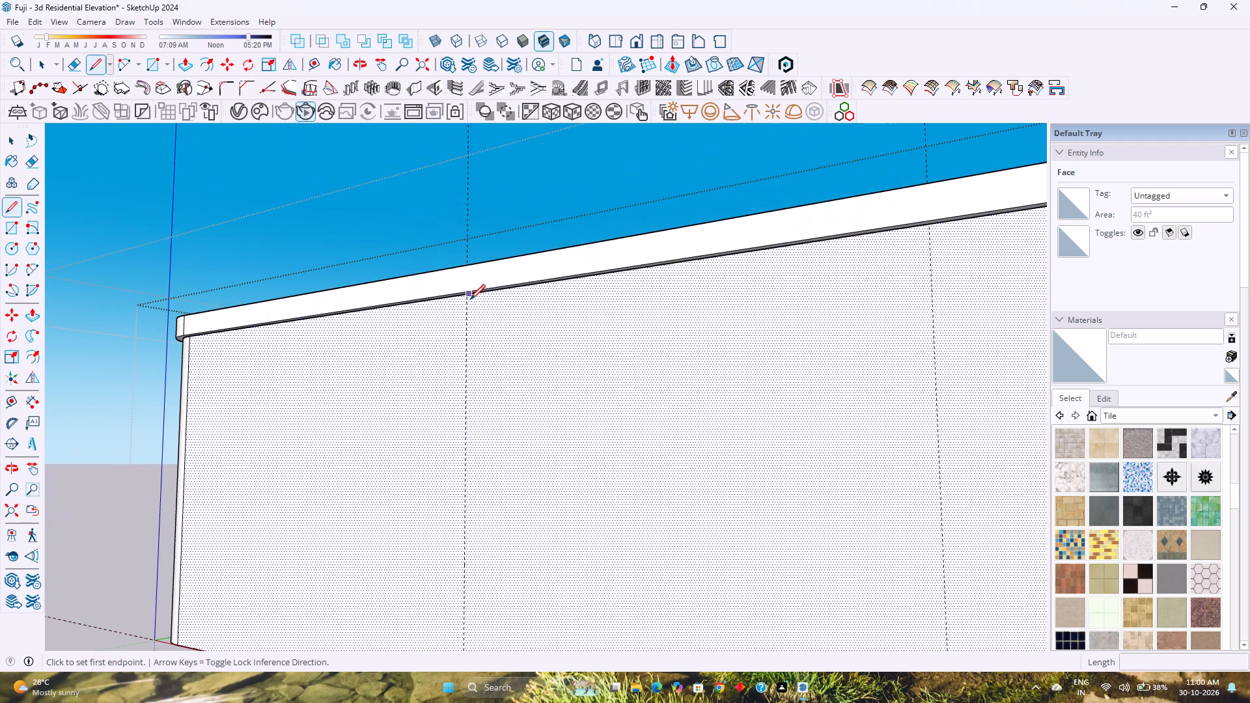
scroll(469, 297, "up", 14)
scroll(462, 295, "down", 3)
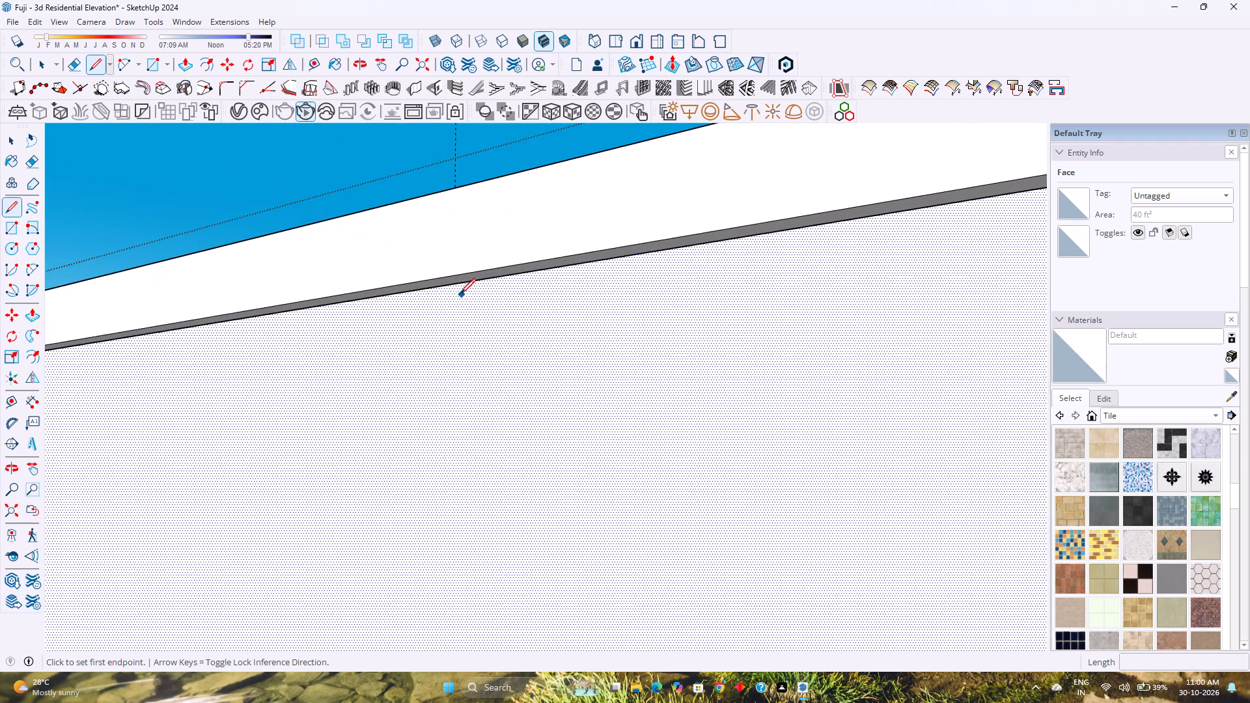
scroll(460, 293, "down", 6)
left_click(458, 290)
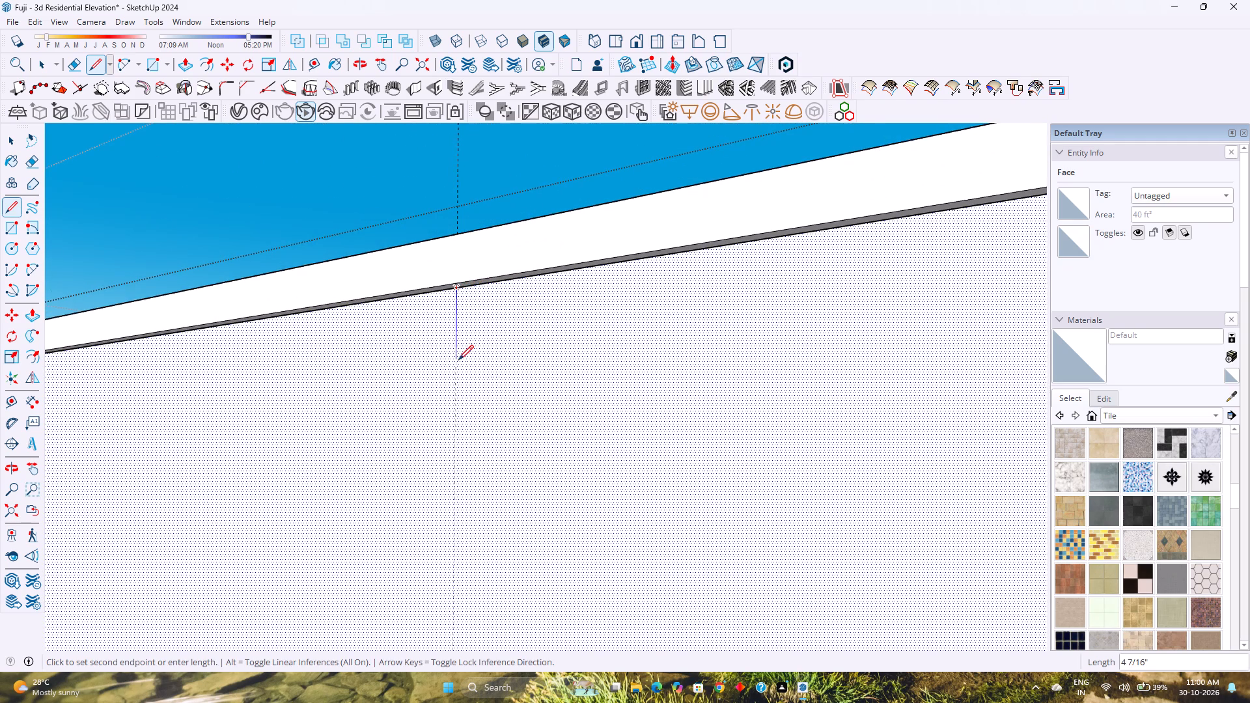
scroll(458, 359, "down", 4)
scroll(630, 342, "down", 7)
middle_click_drag(633, 340, 548, 331, "shift")
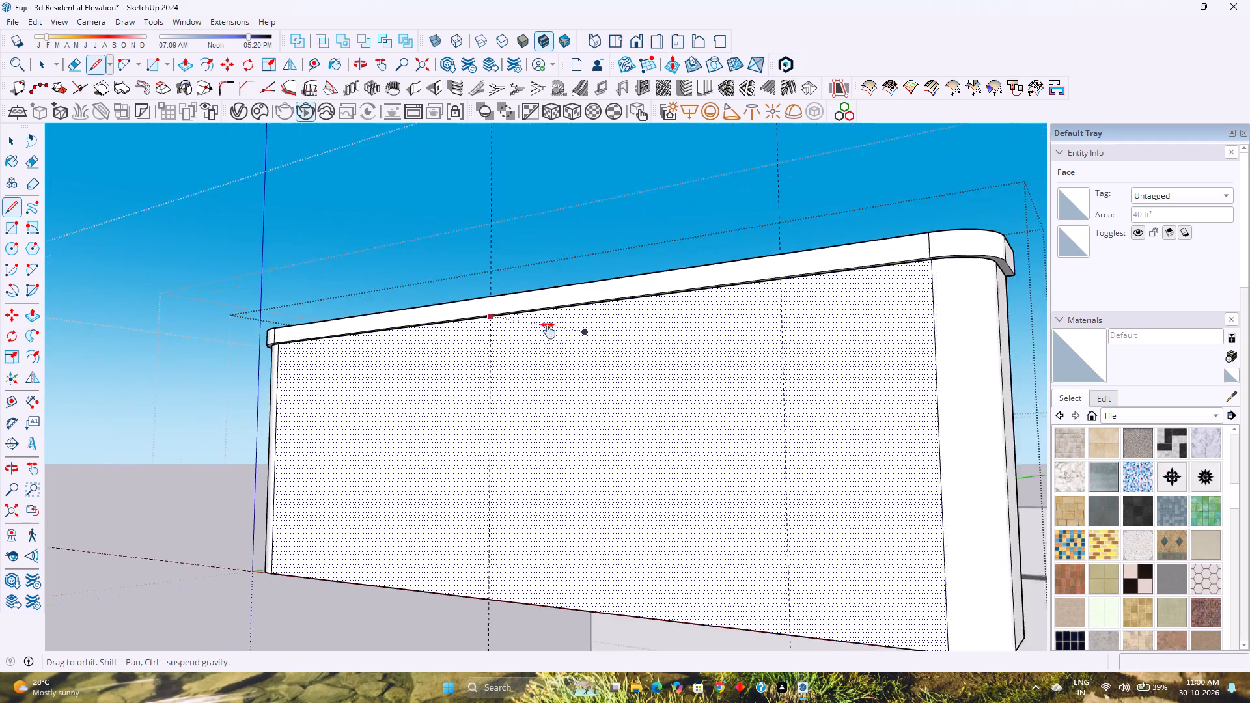
middle_click_drag(548, 331, 502, 331, "shift")
middle_click_drag(503, 331, 555, 324)
scroll(686, 290, "up", 12)
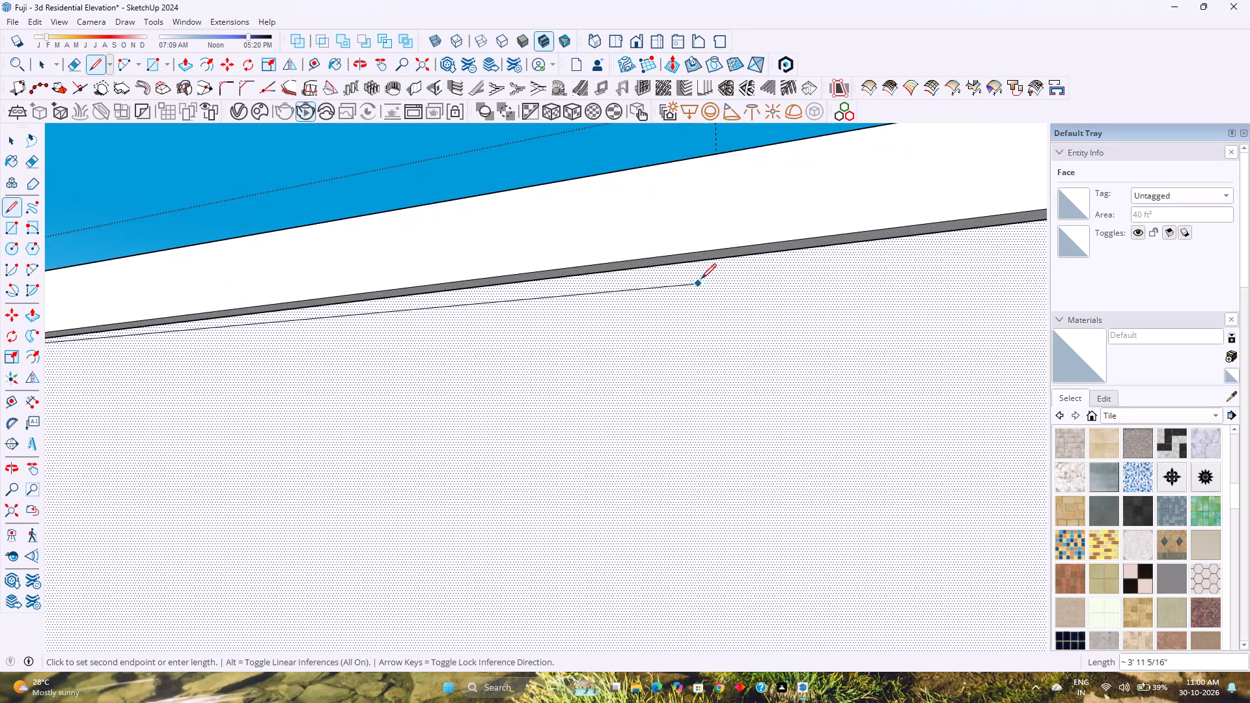
scroll(701, 279, "up", 6)
scroll(703, 274, "down", 11)
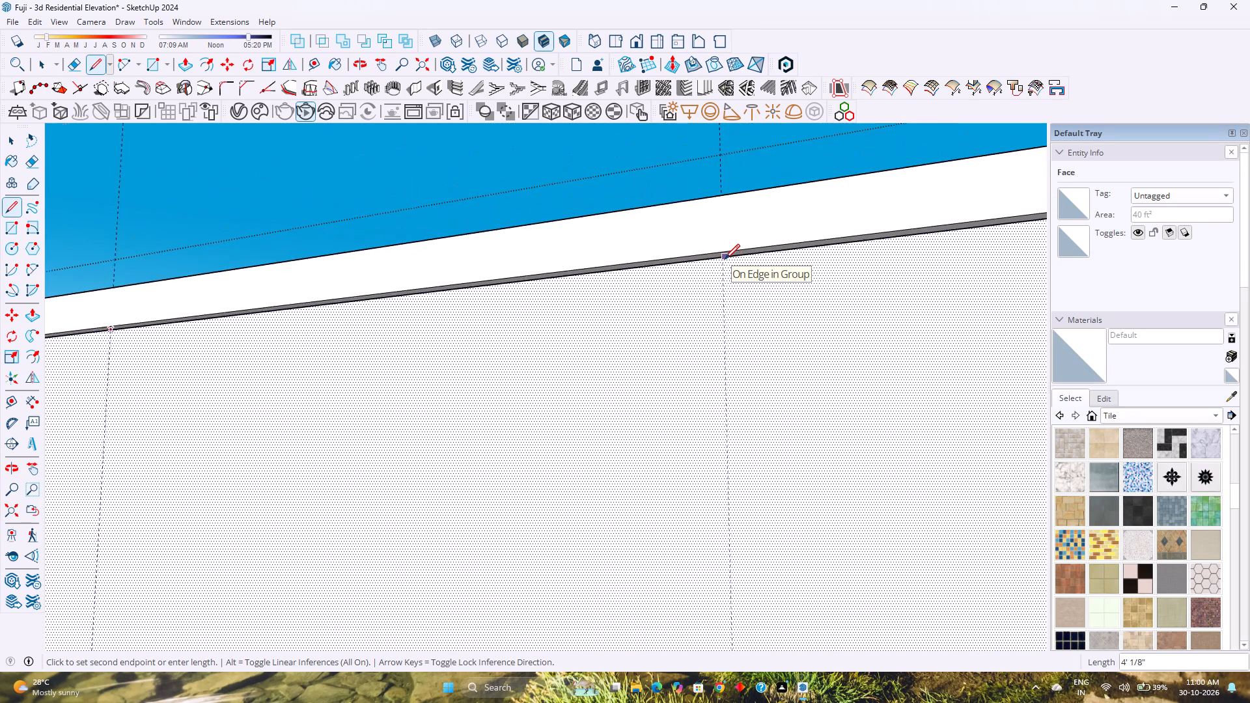
left_click(723, 258)
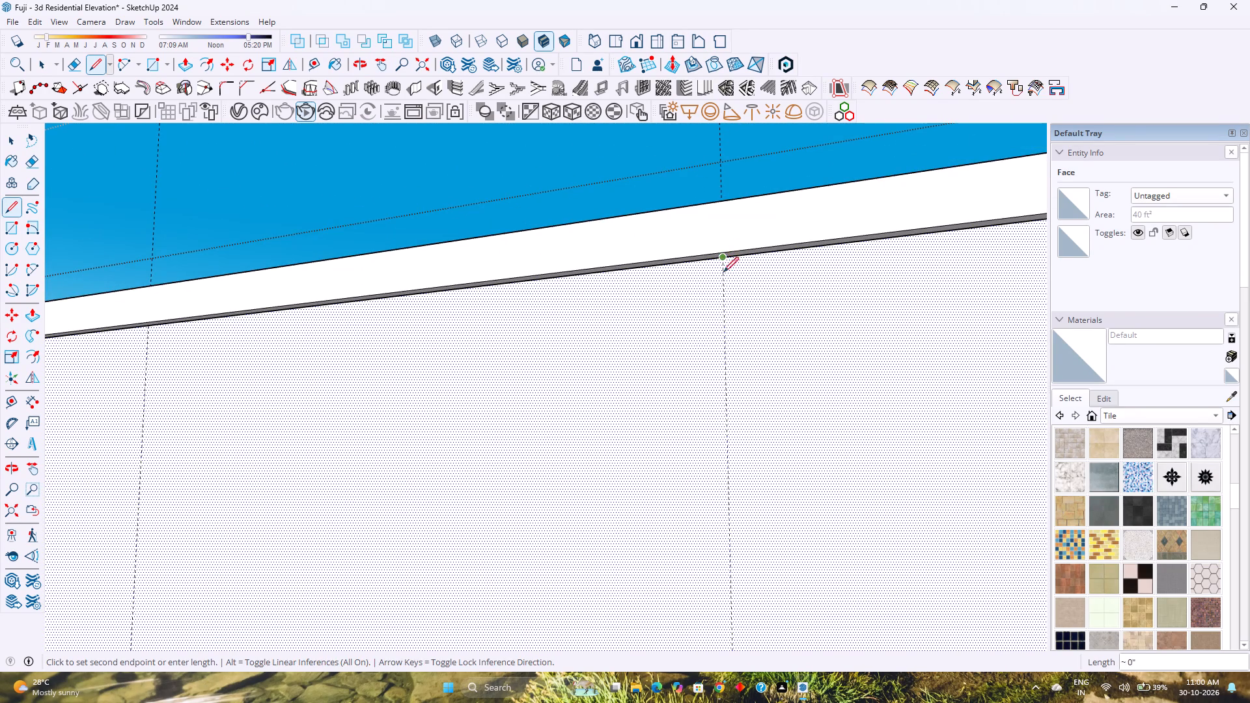
Continue the line down the guide nearer the rounded corner to the parapet's base, and 4' along the base to the other guide.
scroll(724, 325, "down", 14)
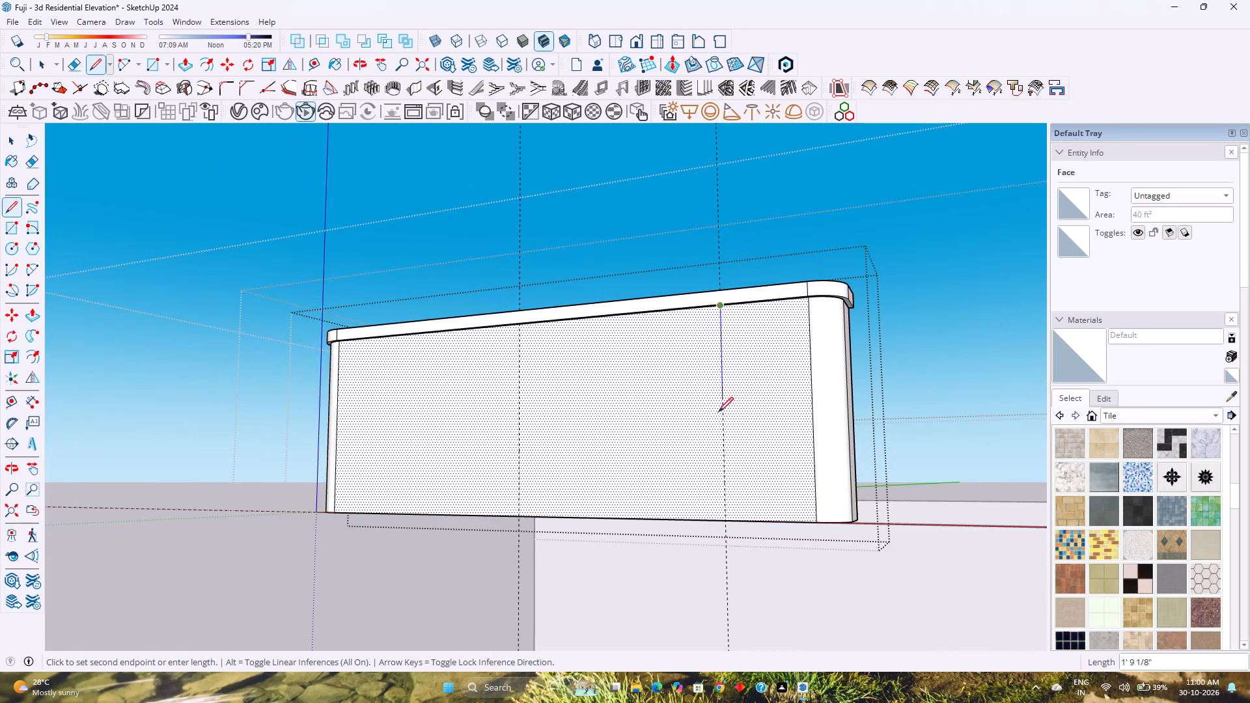
left_click(729, 520)
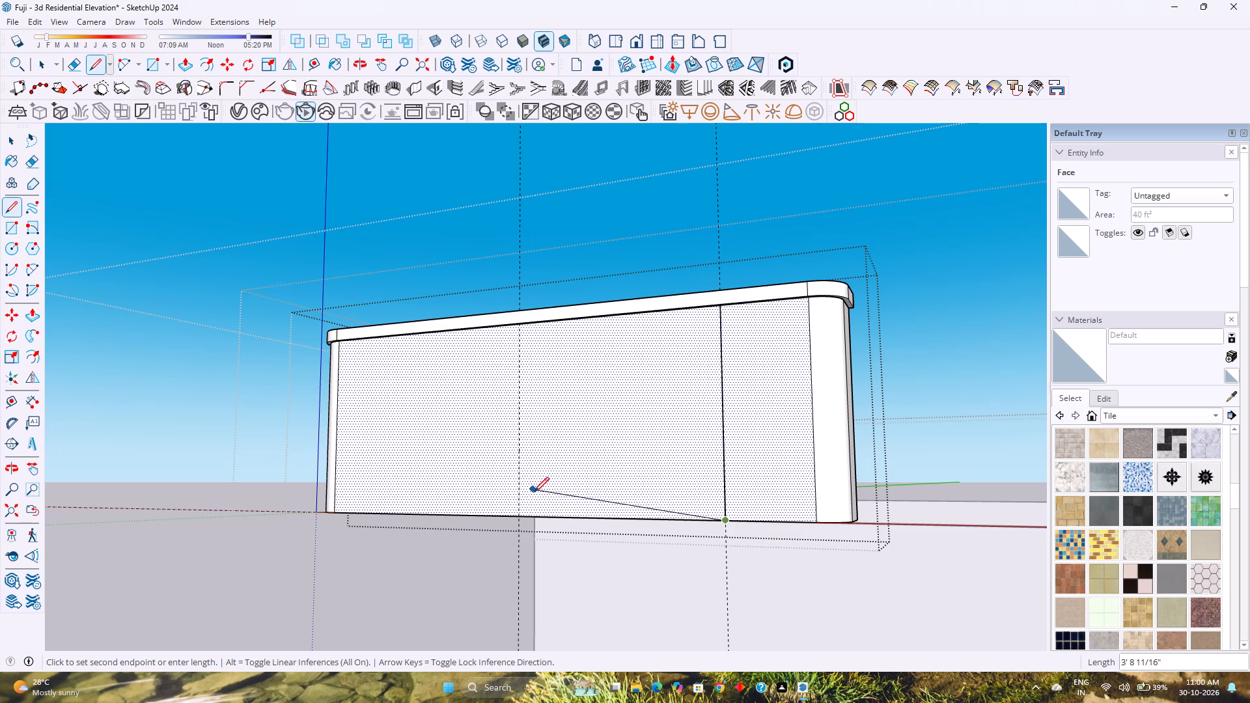
left_click(521, 512)
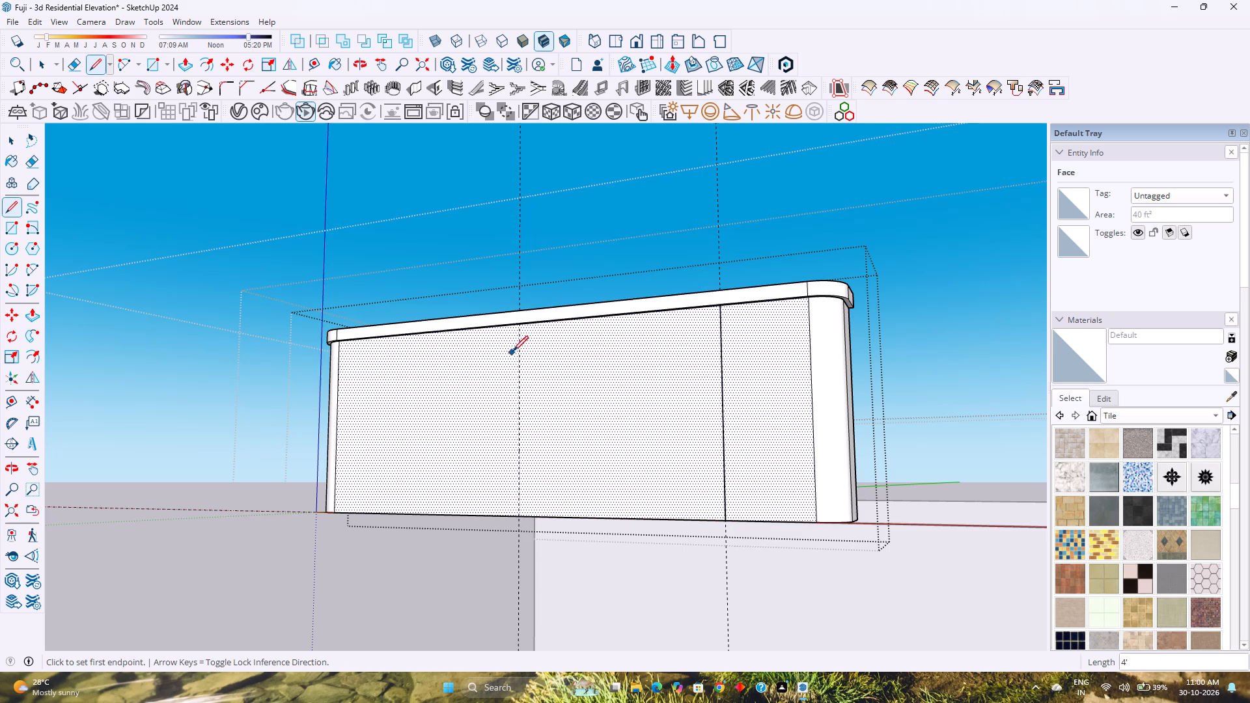
Retrace the top edge under the coping with a 4' line from the open guide to the drawn vertical line.
scroll(521, 333, "up", 11)
middle_click_drag(518, 334, 509, 286)
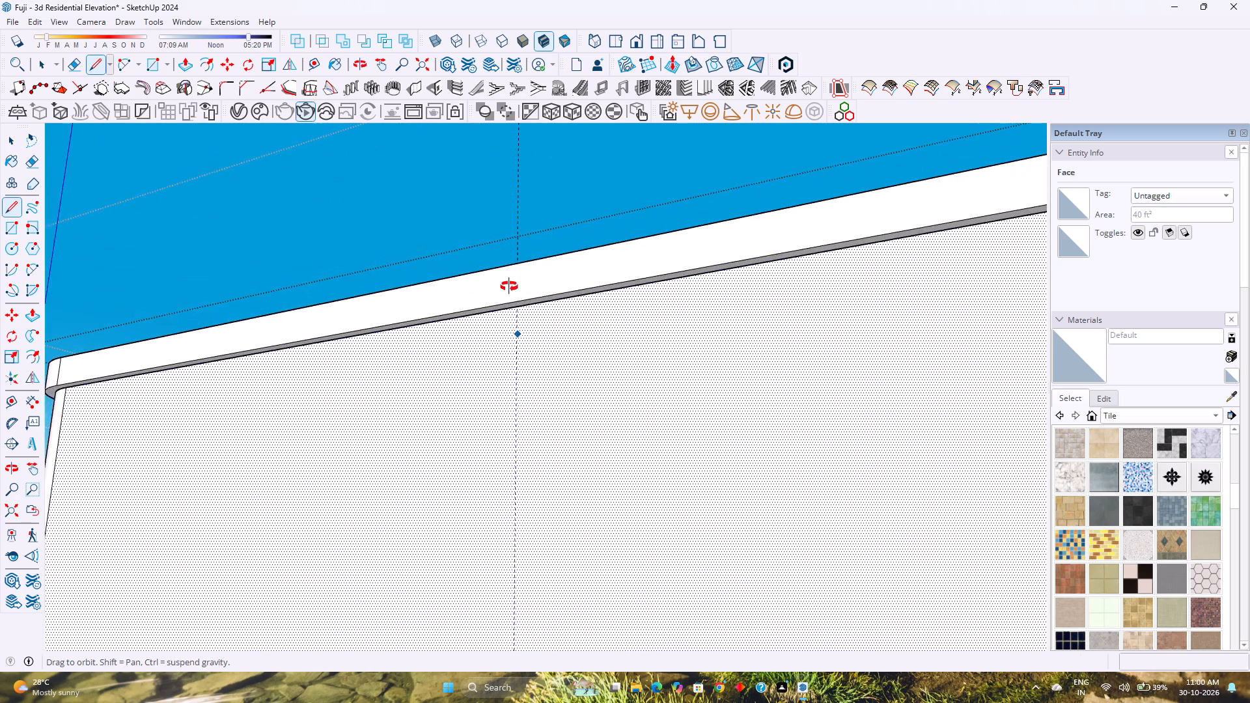
middle_click_drag(509, 286, 509, 283)
scroll(508, 309, "up", 6)
left_click(517, 294)
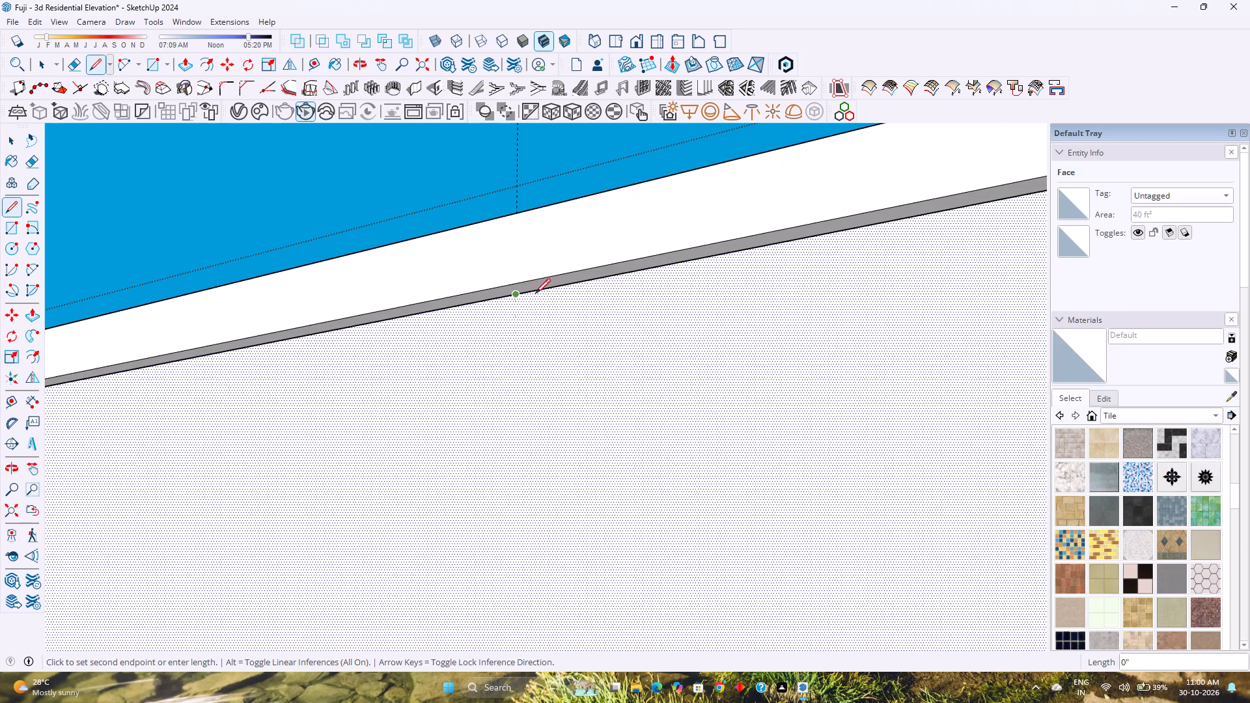
scroll(560, 303, "down", 14)
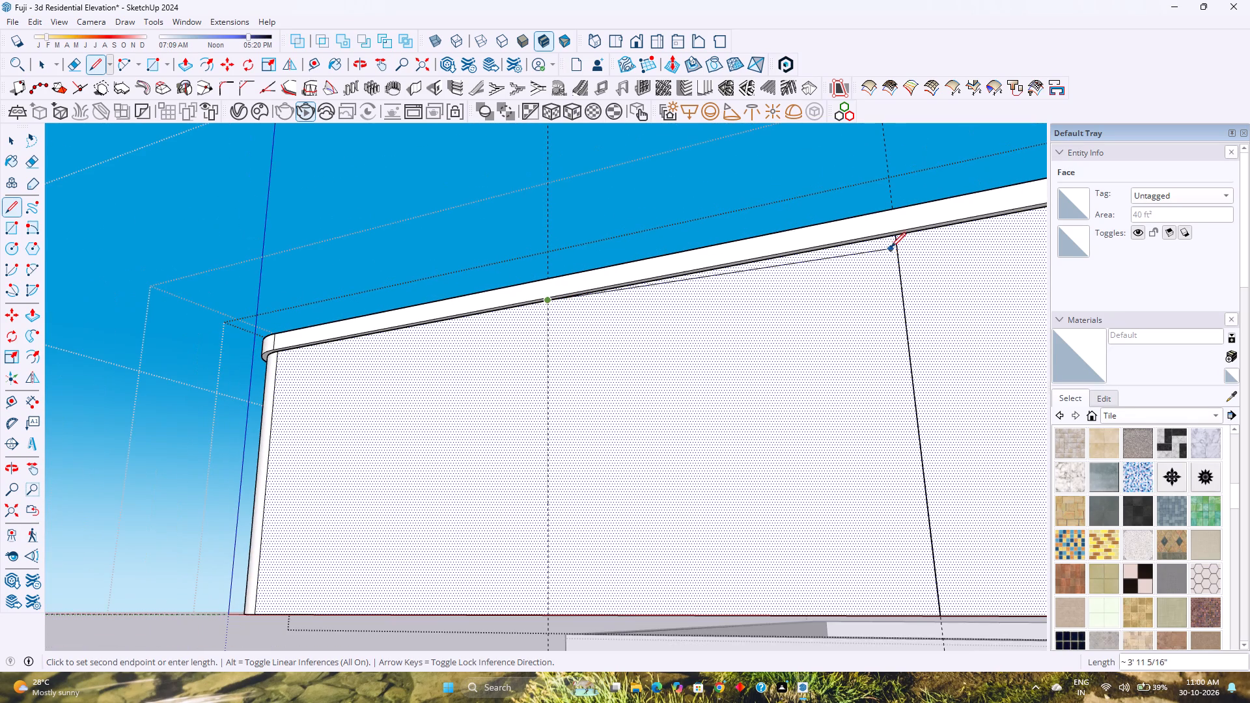
left_click(896, 236)
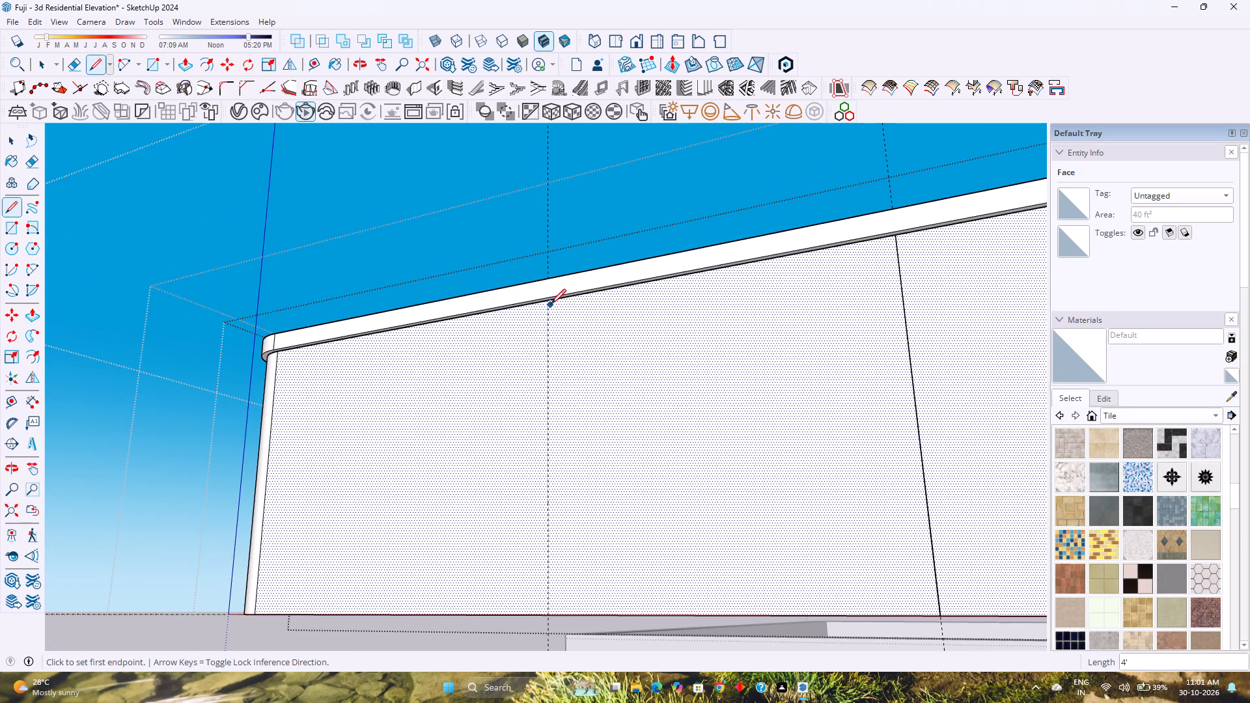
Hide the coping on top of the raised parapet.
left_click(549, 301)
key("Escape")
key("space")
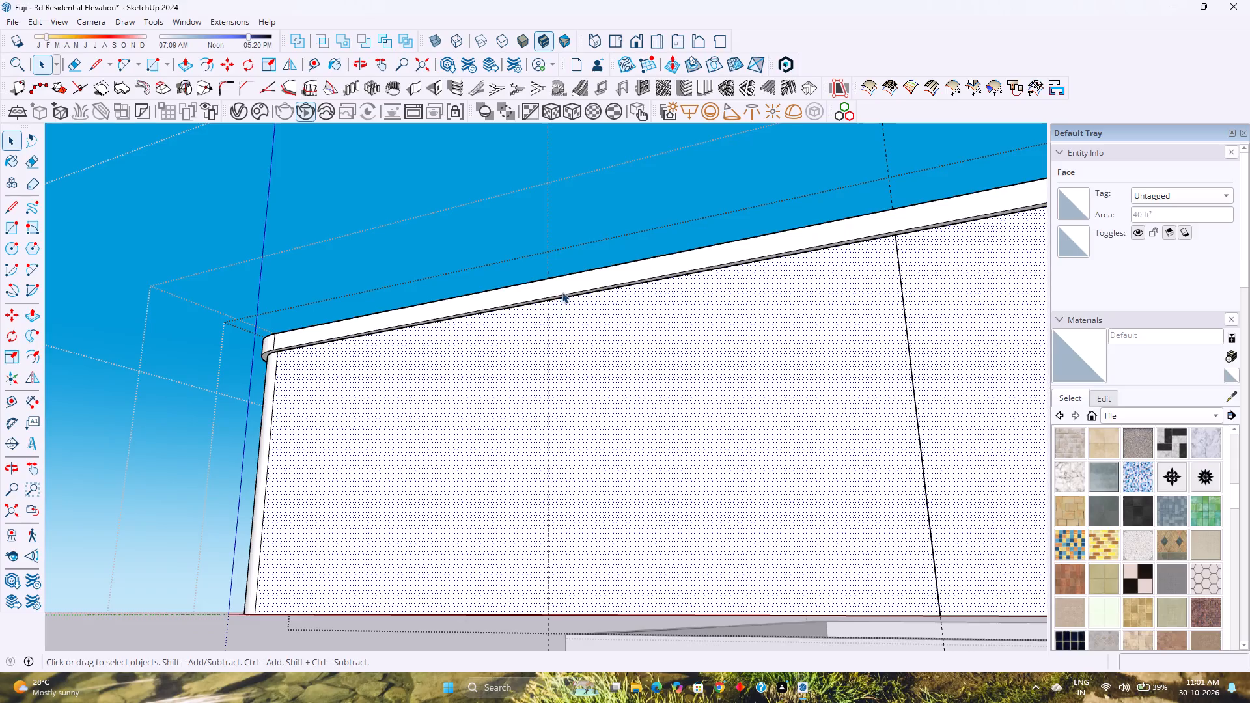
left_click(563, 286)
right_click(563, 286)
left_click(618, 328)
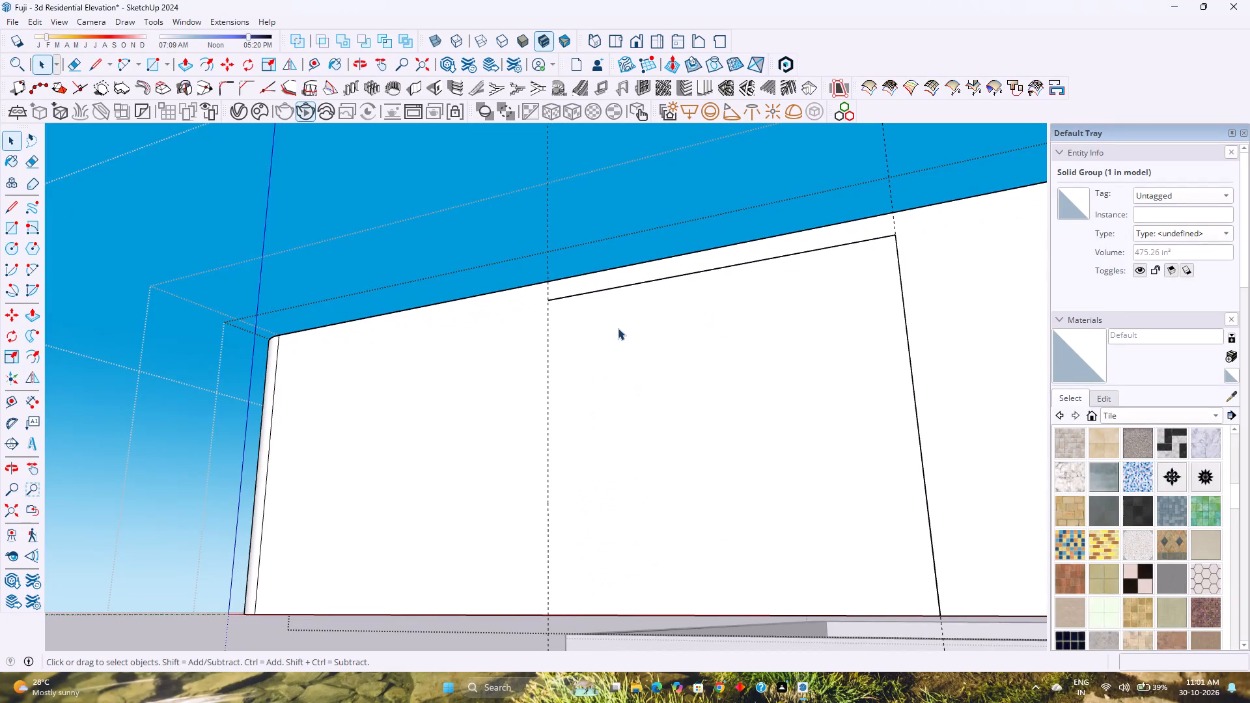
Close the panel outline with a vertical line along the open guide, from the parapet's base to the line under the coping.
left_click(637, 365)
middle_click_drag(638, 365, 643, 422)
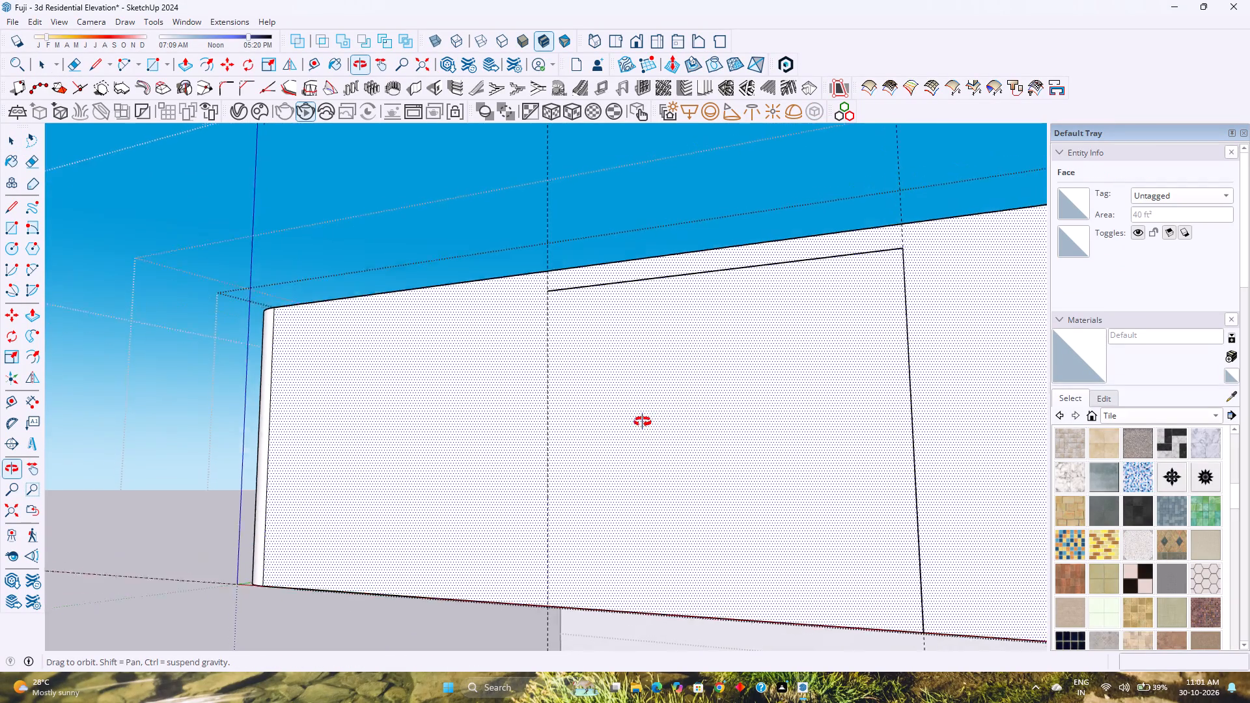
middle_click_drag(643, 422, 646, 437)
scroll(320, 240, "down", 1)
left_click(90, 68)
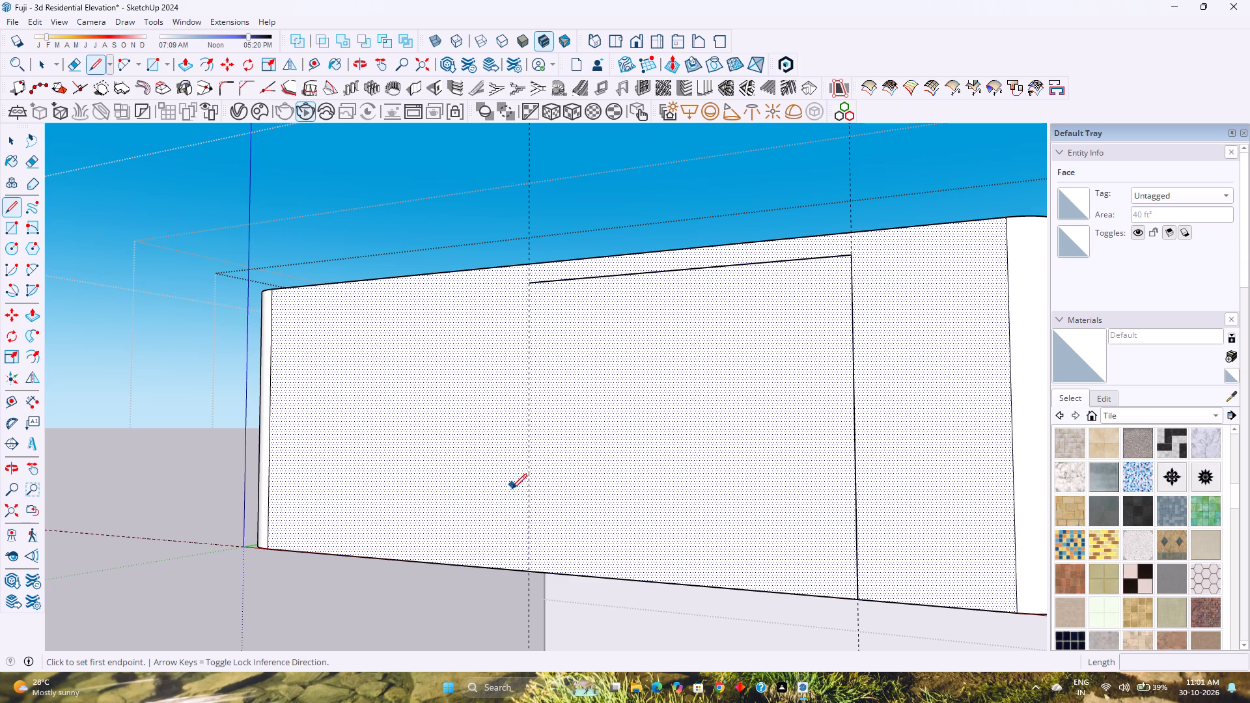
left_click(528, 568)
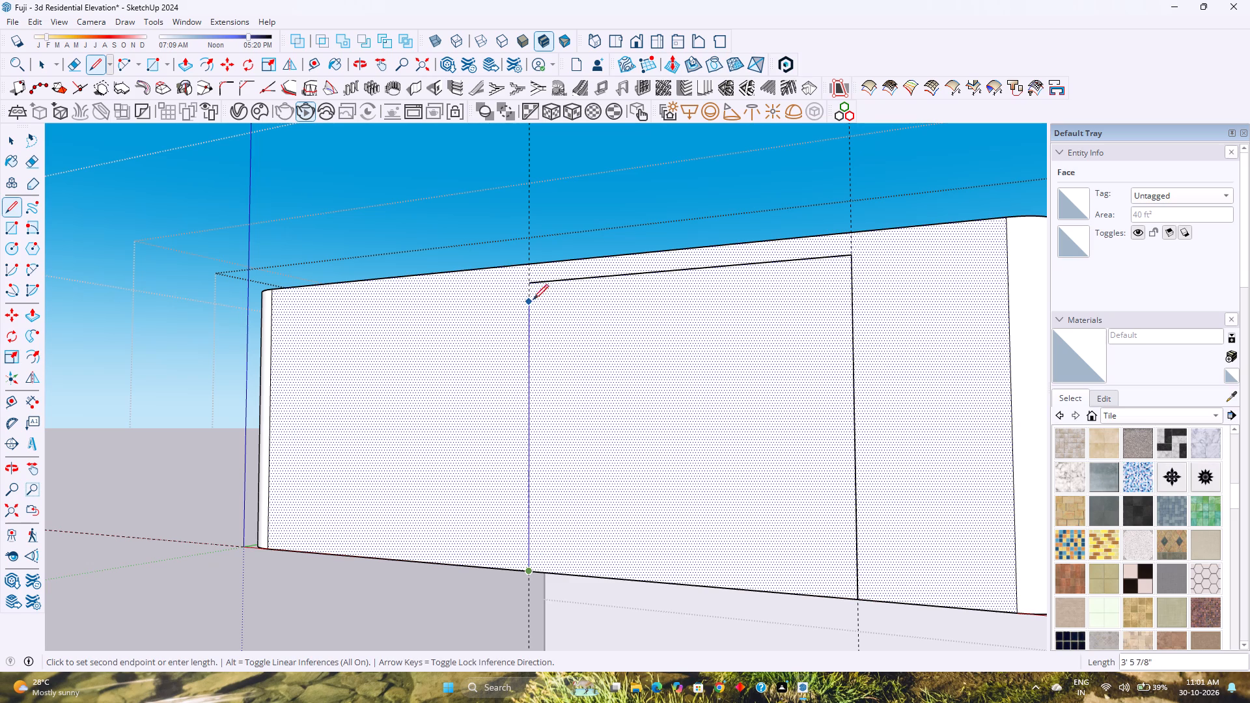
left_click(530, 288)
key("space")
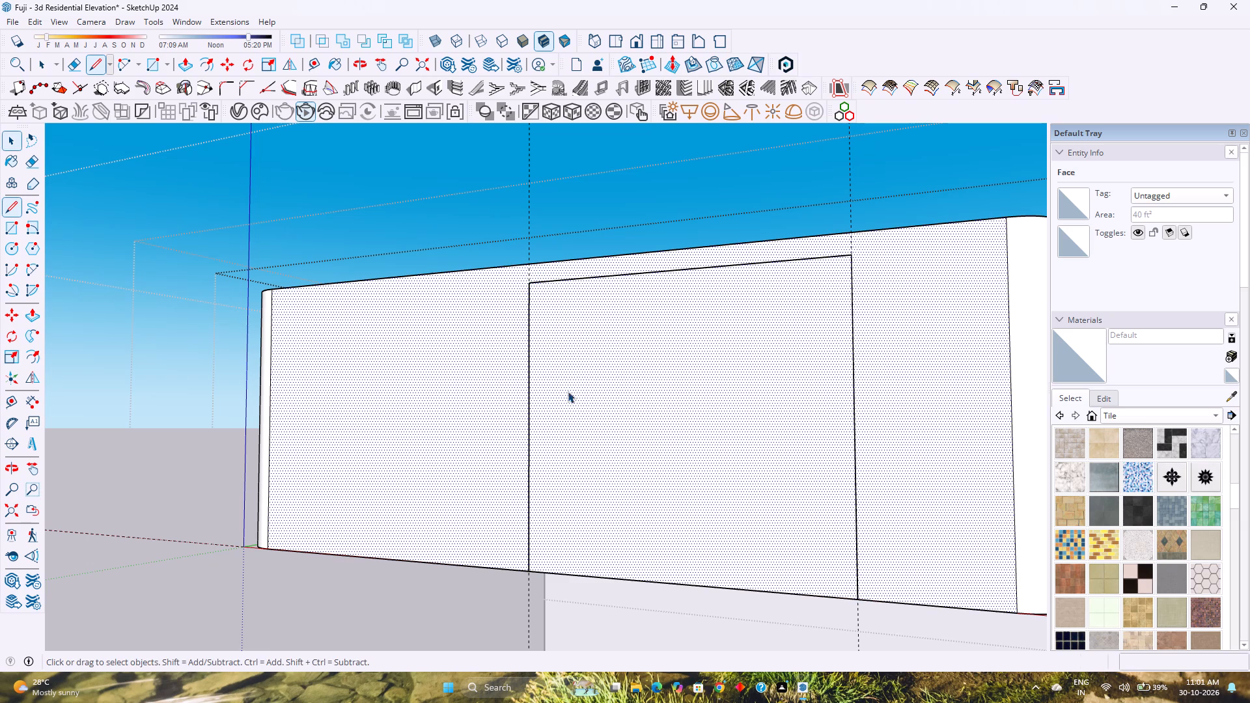
Check by selecting faces and edges whether the outlined panel is separate from the rest of the parapet's front face.
left_click(628, 421)
middle_click_drag(661, 416, 337, 555)
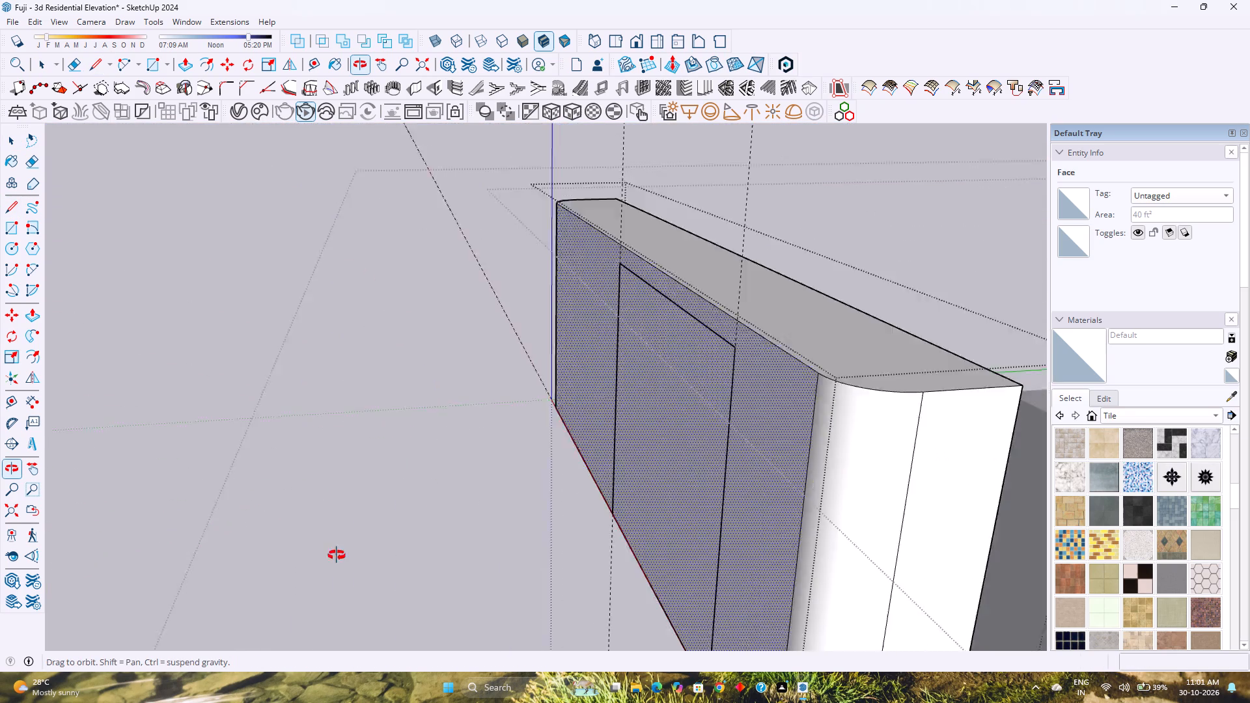
middle_click_drag(337, 555, 315, 588)
scroll(698, 374, "up", 18)
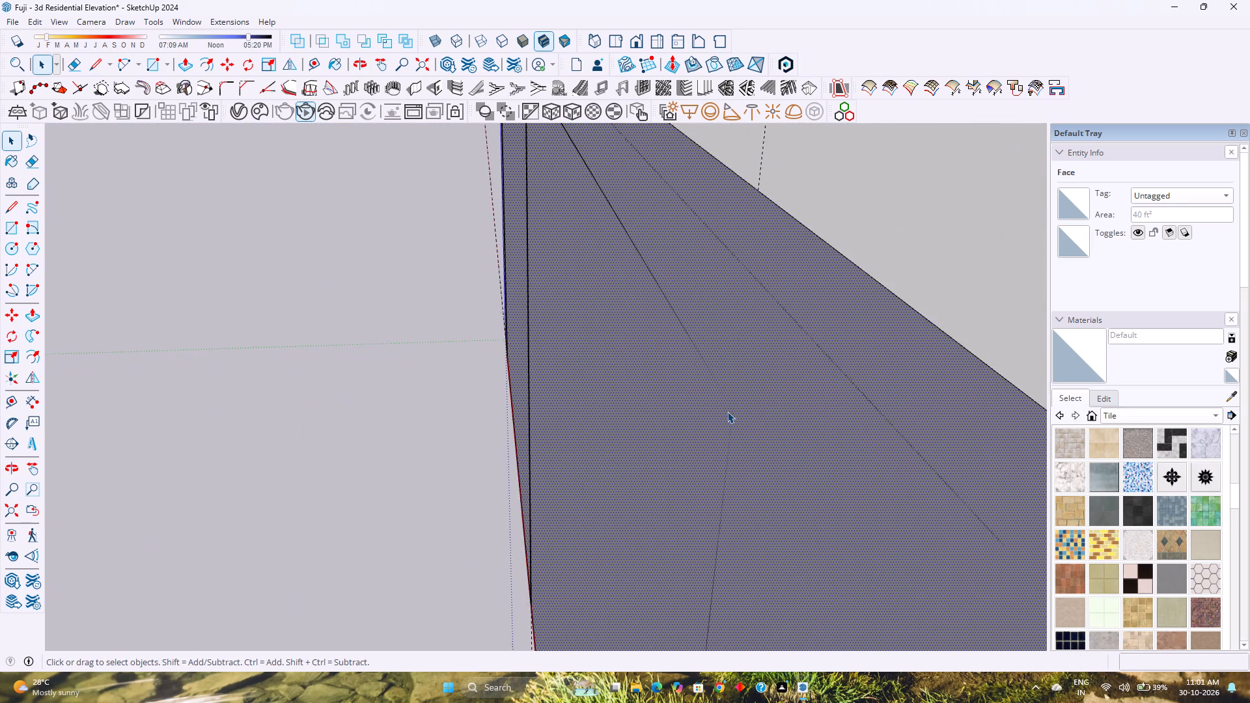
scroll(727, 411, "up", 5)
scroll(727, 411, "down", 9)
middle_click_drag(722, 414, 778, 383)
scroll(781, 381, "down", 2)
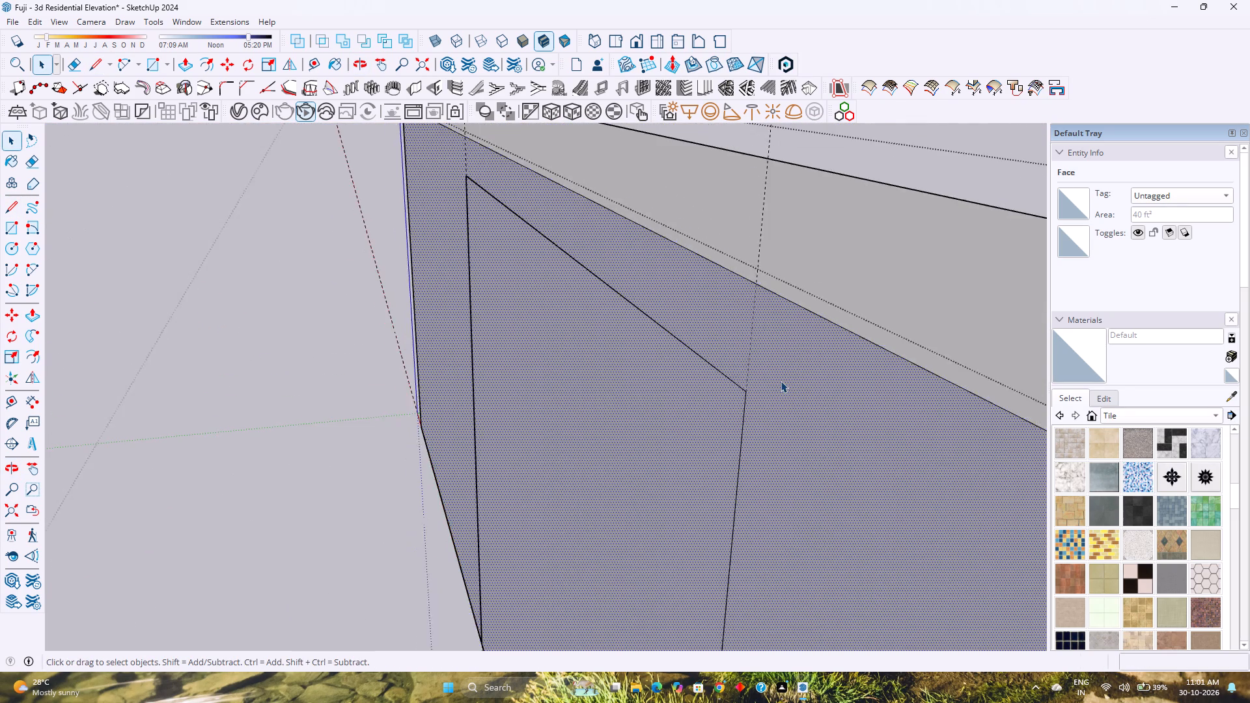
scroll(781, 381, "down", 6)
left_click(731, 369)
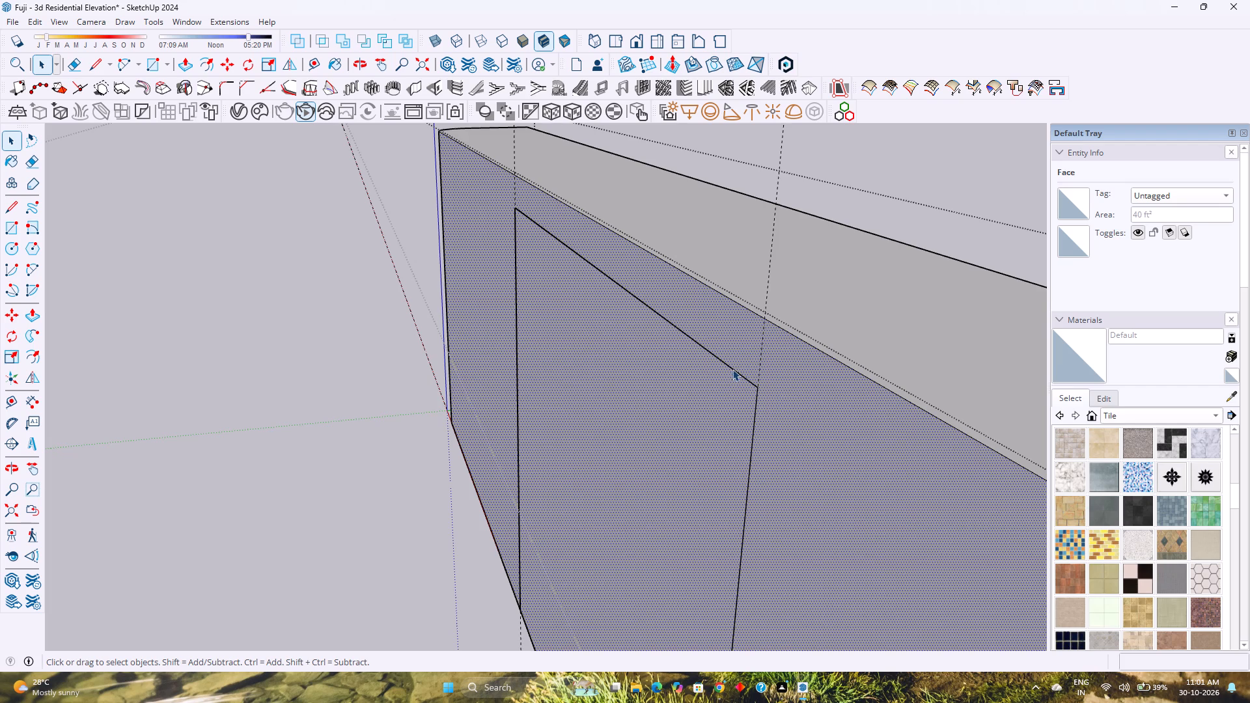
left_click(733, 369)
left_click(740, 374)
left_click(747, 376)
scroll(736, 385, "down", 5)
middle_click_drag(701, 410, 715, 391)
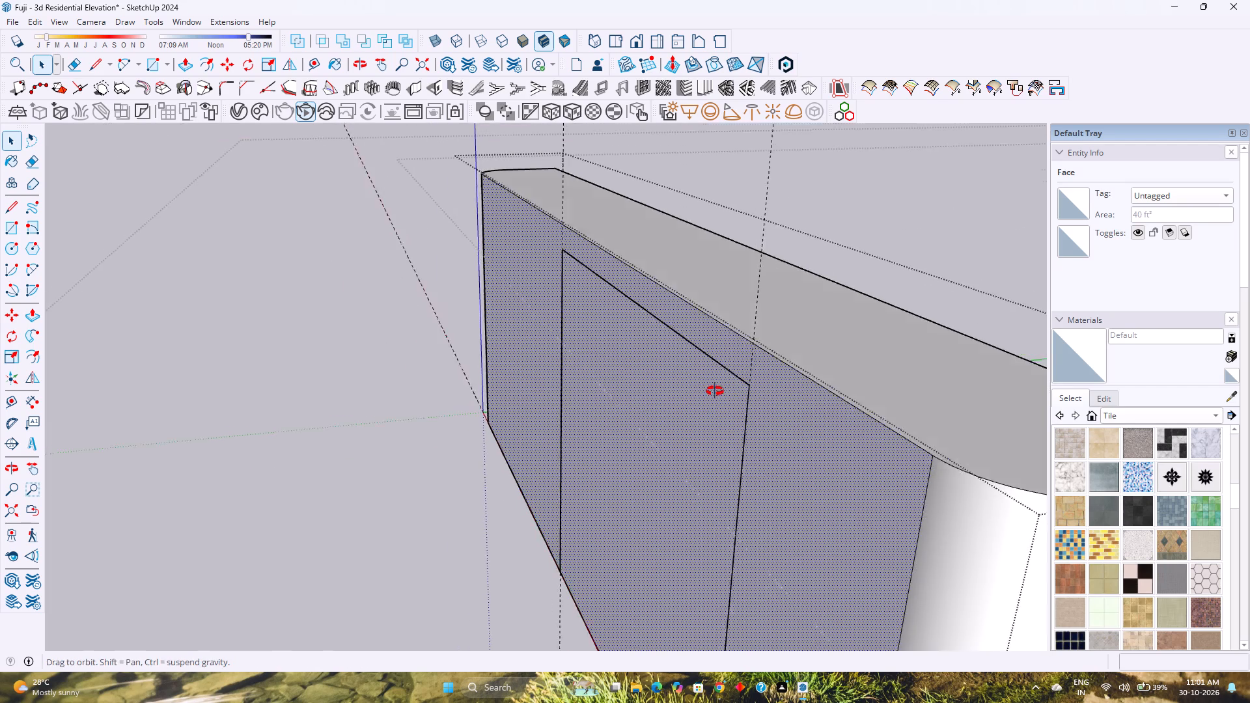
middle_click_drag(715, 391, 768, 355)
double_click(753, 350)
left_click(879, 400)
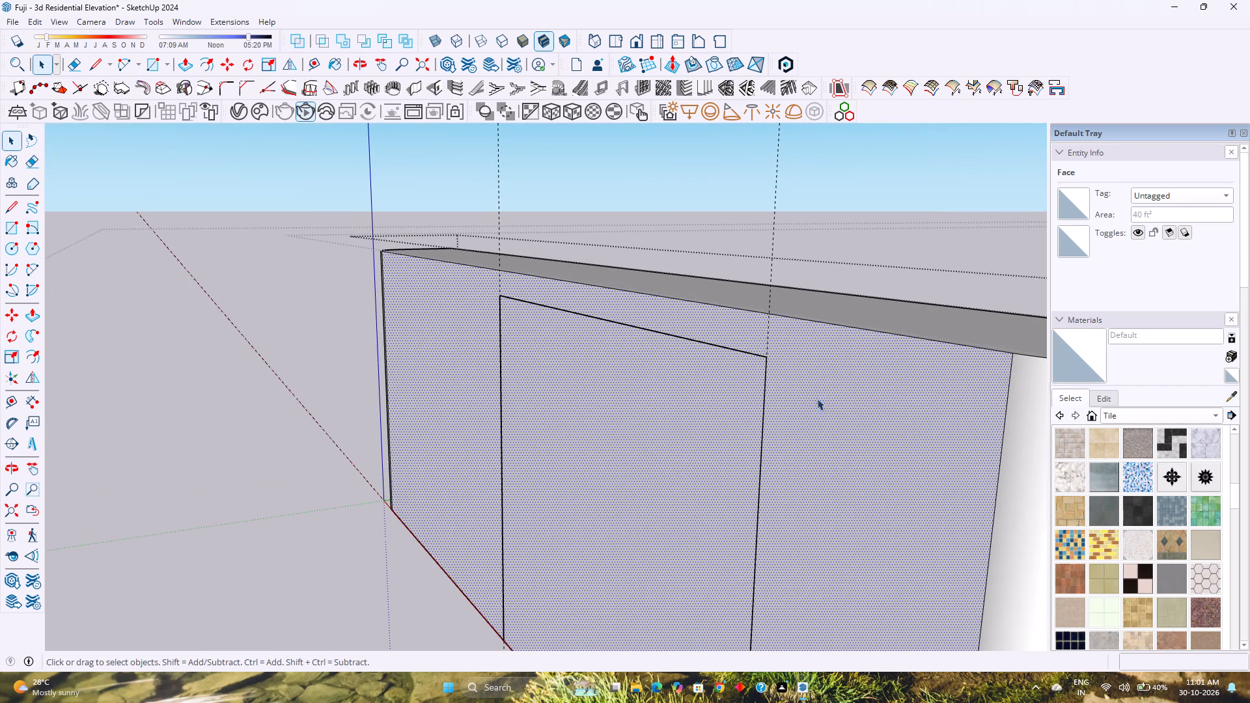
left_click(716, 344)
double_click(763, 407)
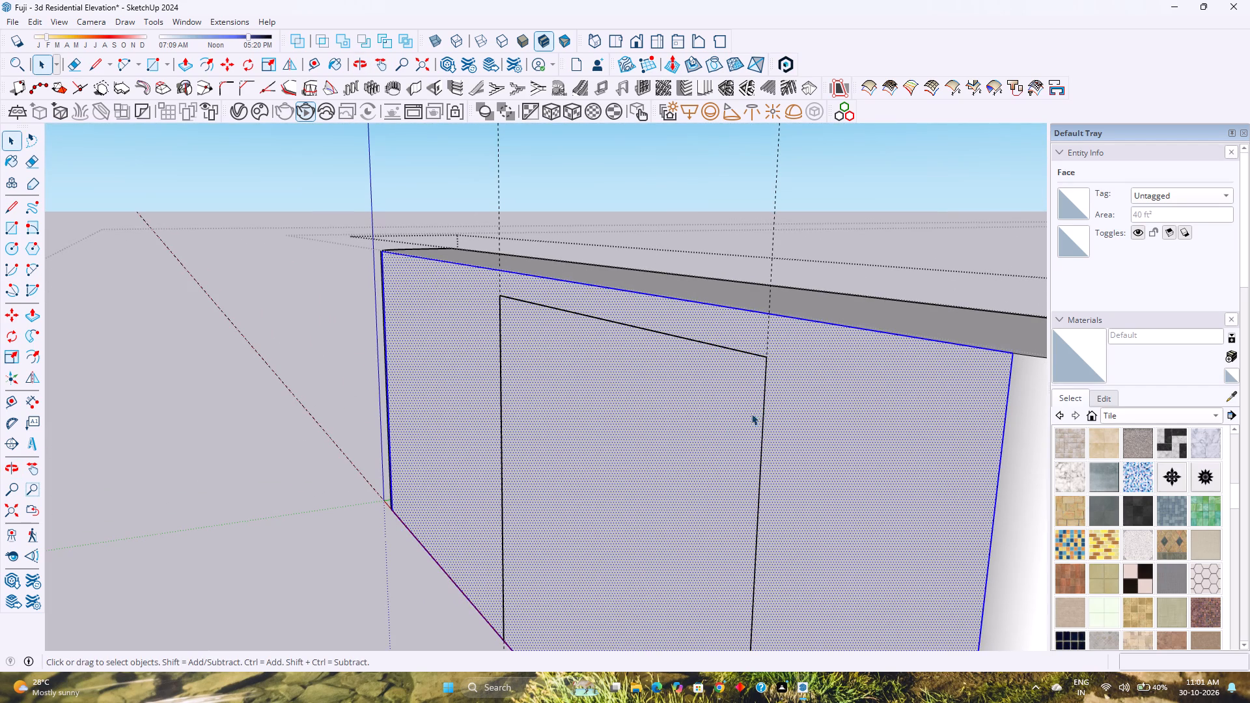
scroll(721, 422, "down", 1)
middle_click_drag(721, 422, 790, 370)
scroll(794, 368, "down", 9)
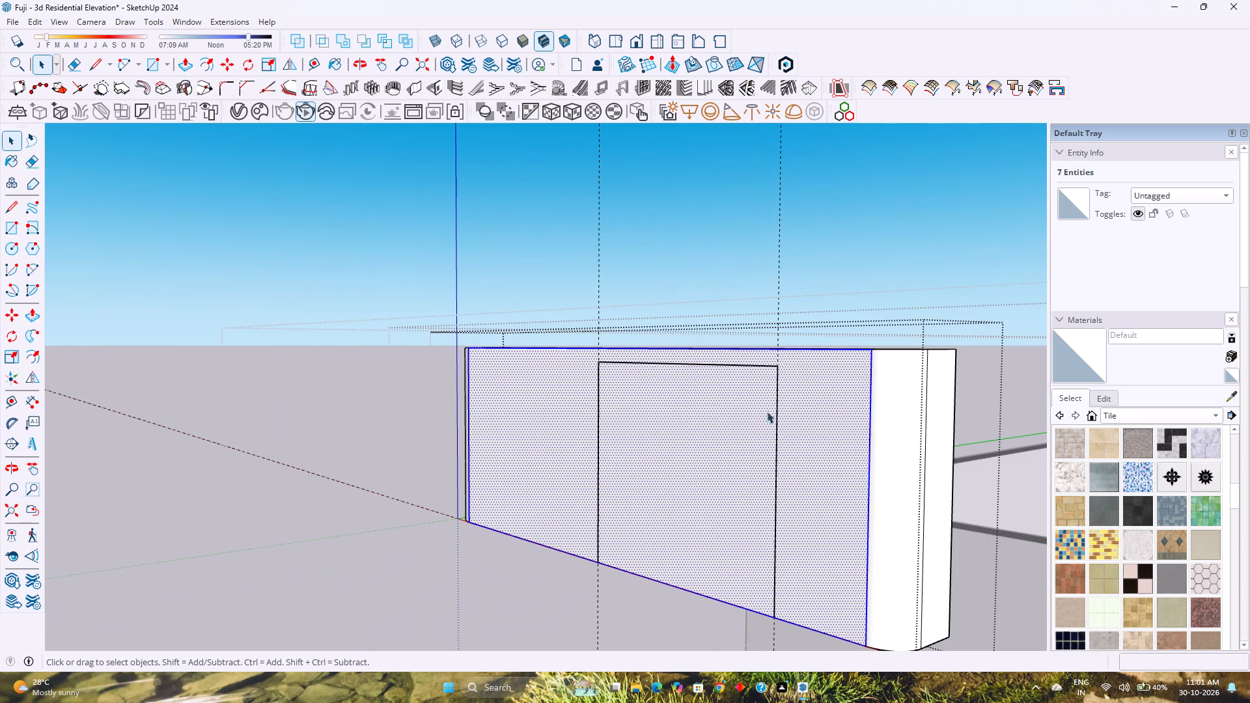
double_click(774, 418)
middle_click_drag(616, 442, 648, 409)
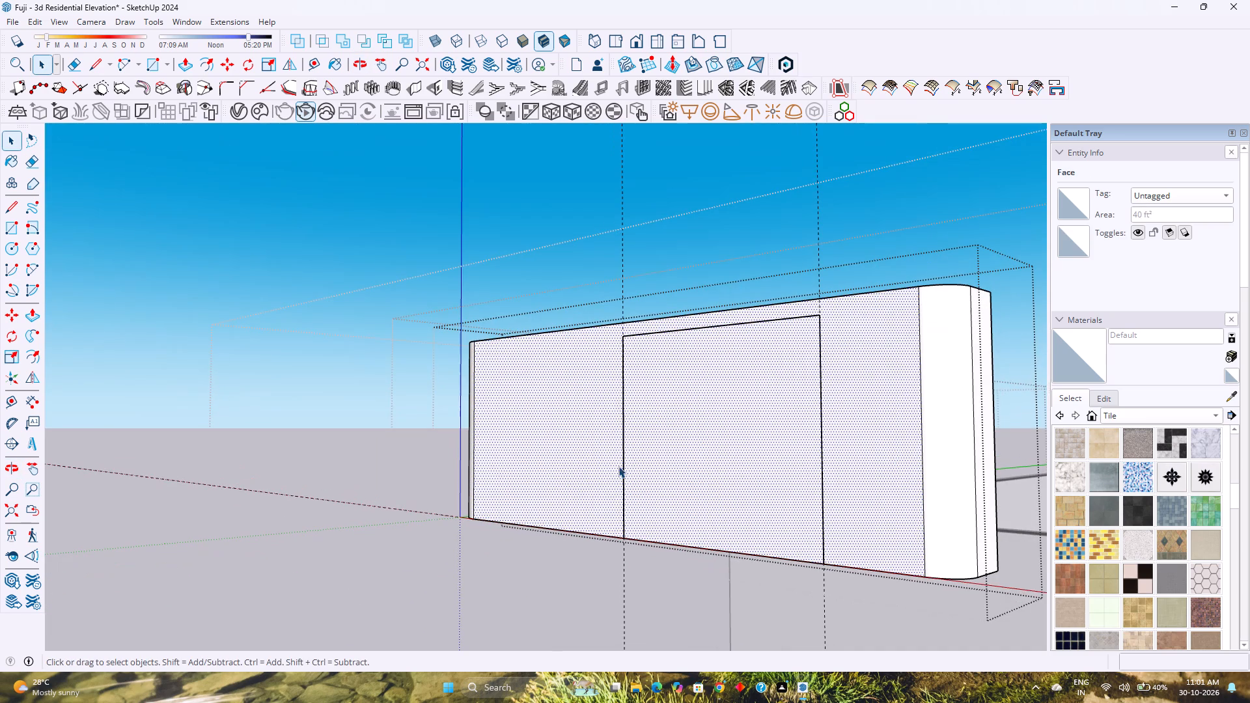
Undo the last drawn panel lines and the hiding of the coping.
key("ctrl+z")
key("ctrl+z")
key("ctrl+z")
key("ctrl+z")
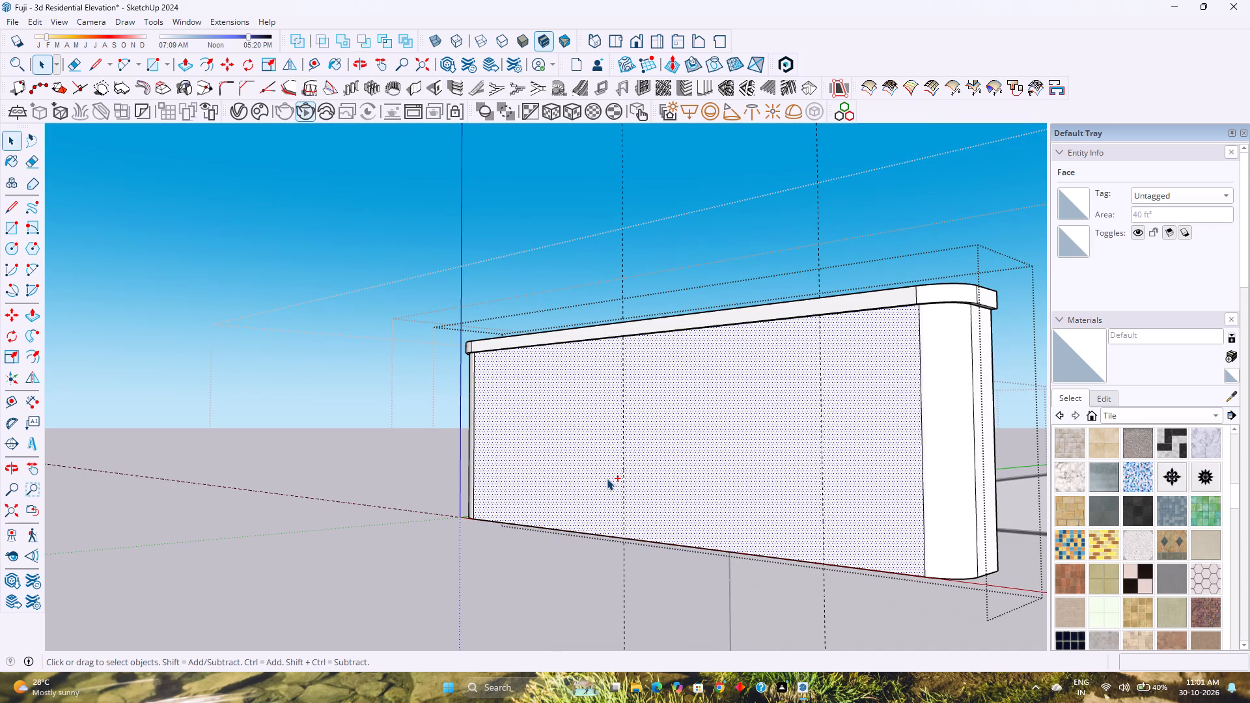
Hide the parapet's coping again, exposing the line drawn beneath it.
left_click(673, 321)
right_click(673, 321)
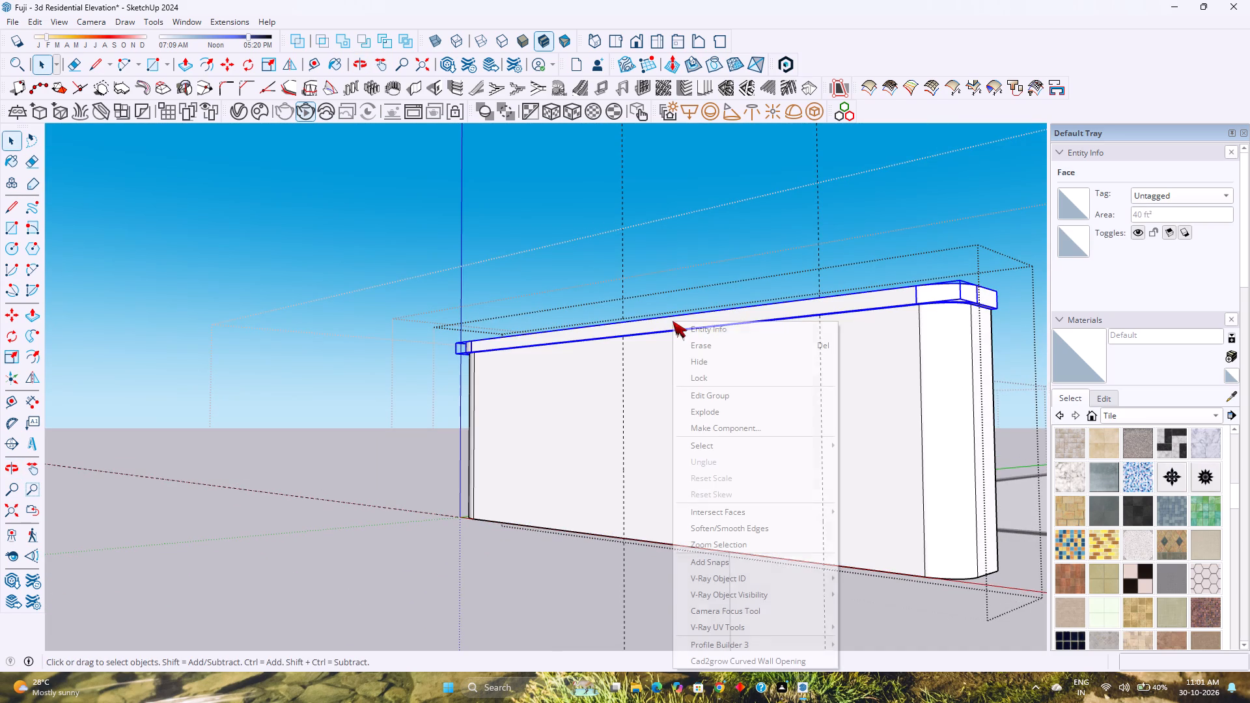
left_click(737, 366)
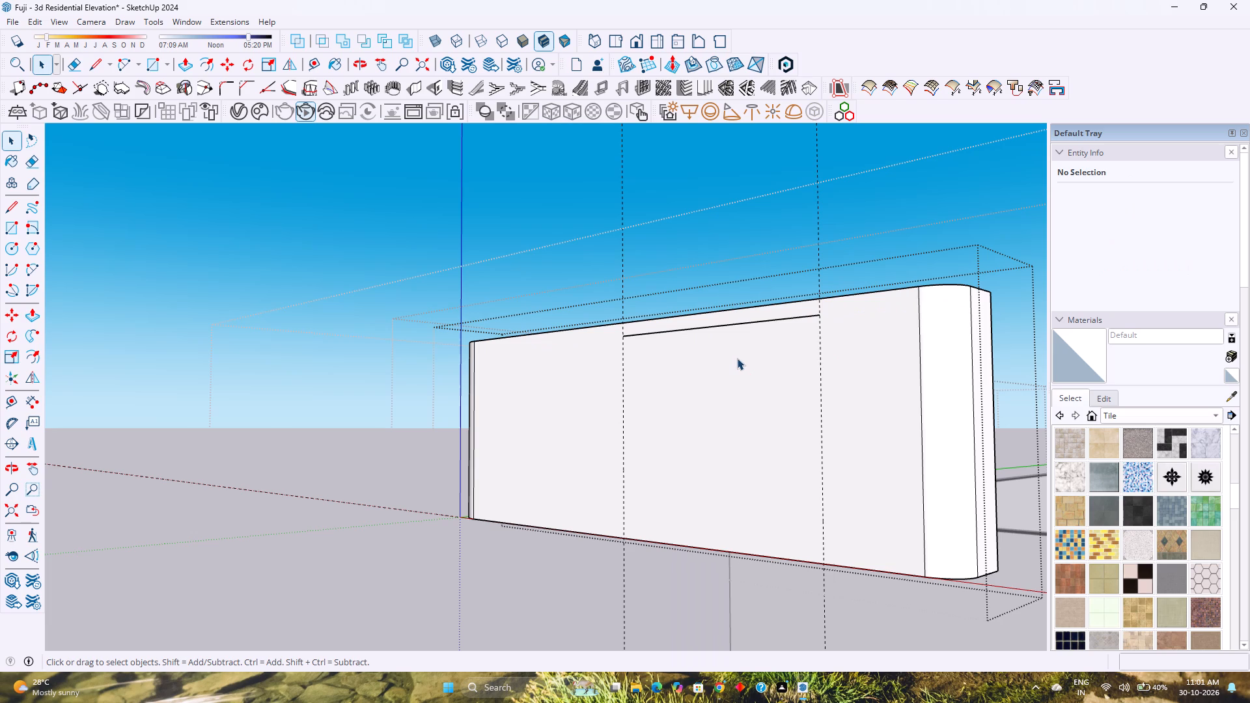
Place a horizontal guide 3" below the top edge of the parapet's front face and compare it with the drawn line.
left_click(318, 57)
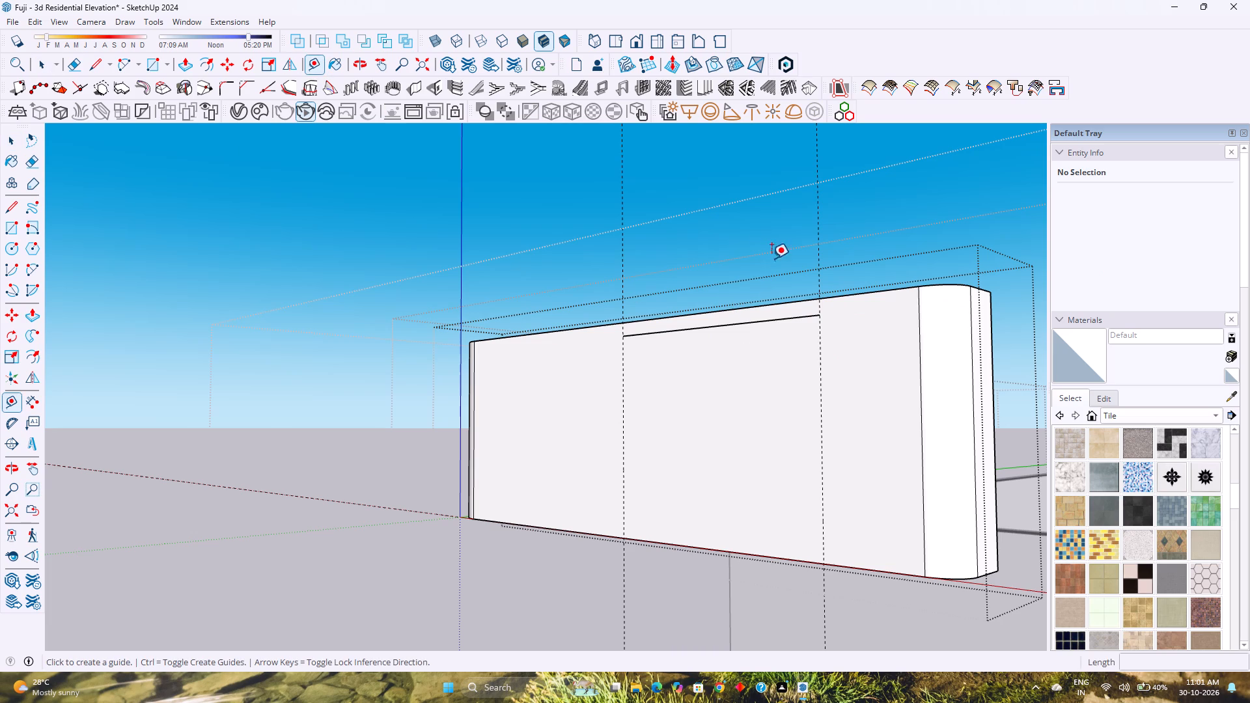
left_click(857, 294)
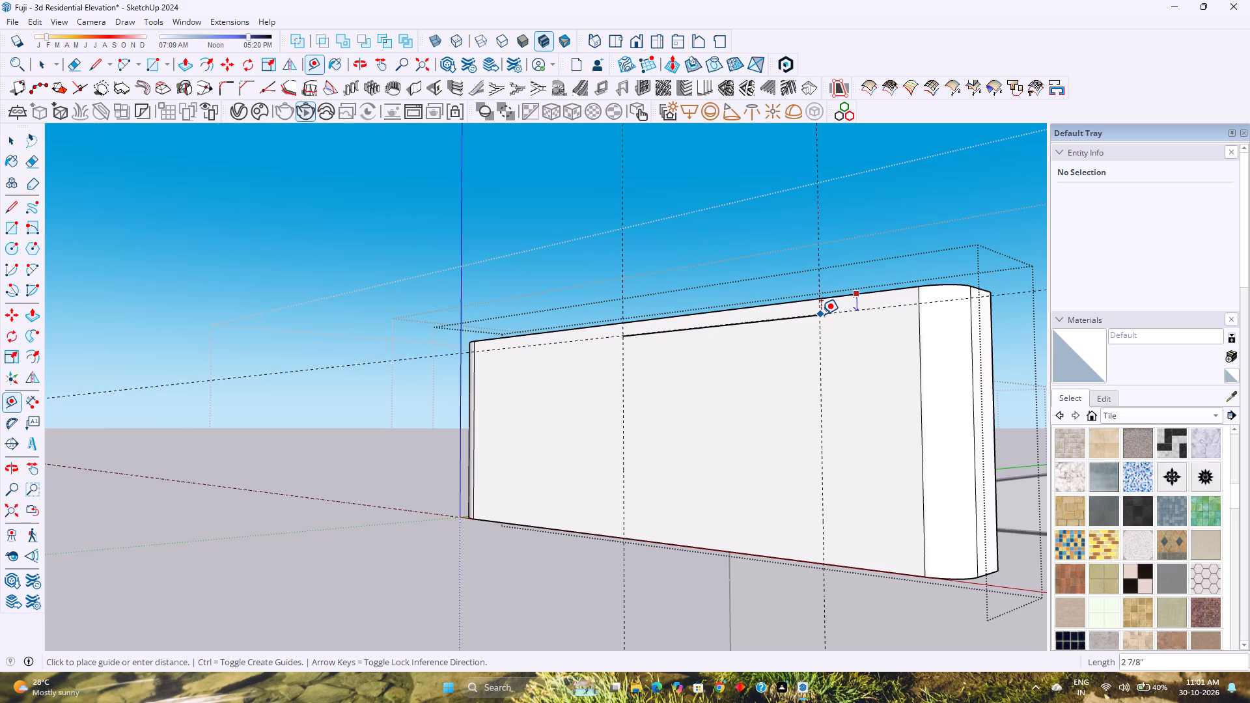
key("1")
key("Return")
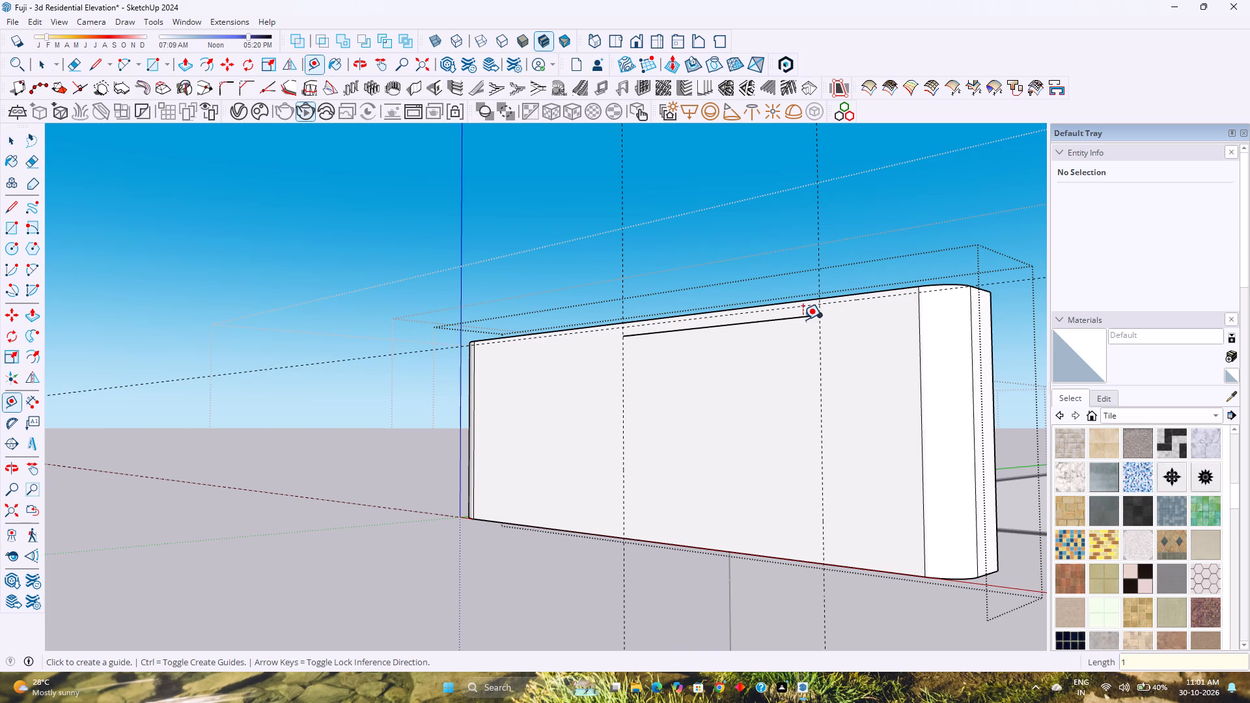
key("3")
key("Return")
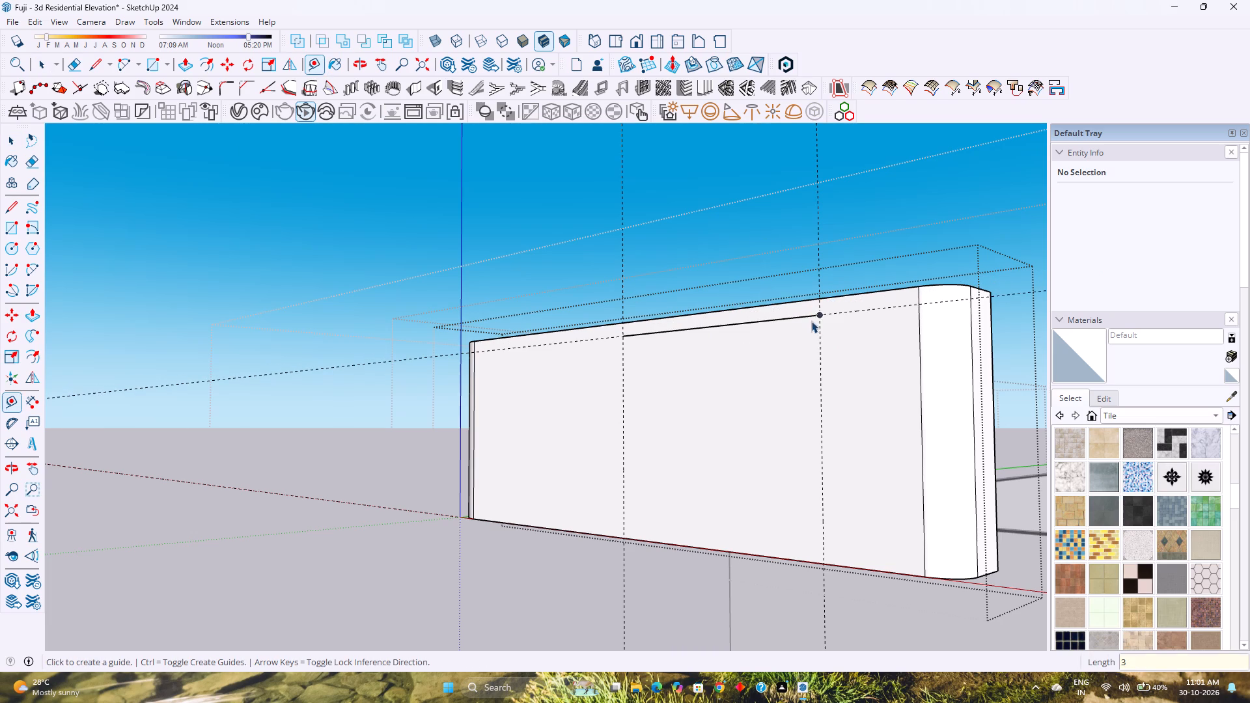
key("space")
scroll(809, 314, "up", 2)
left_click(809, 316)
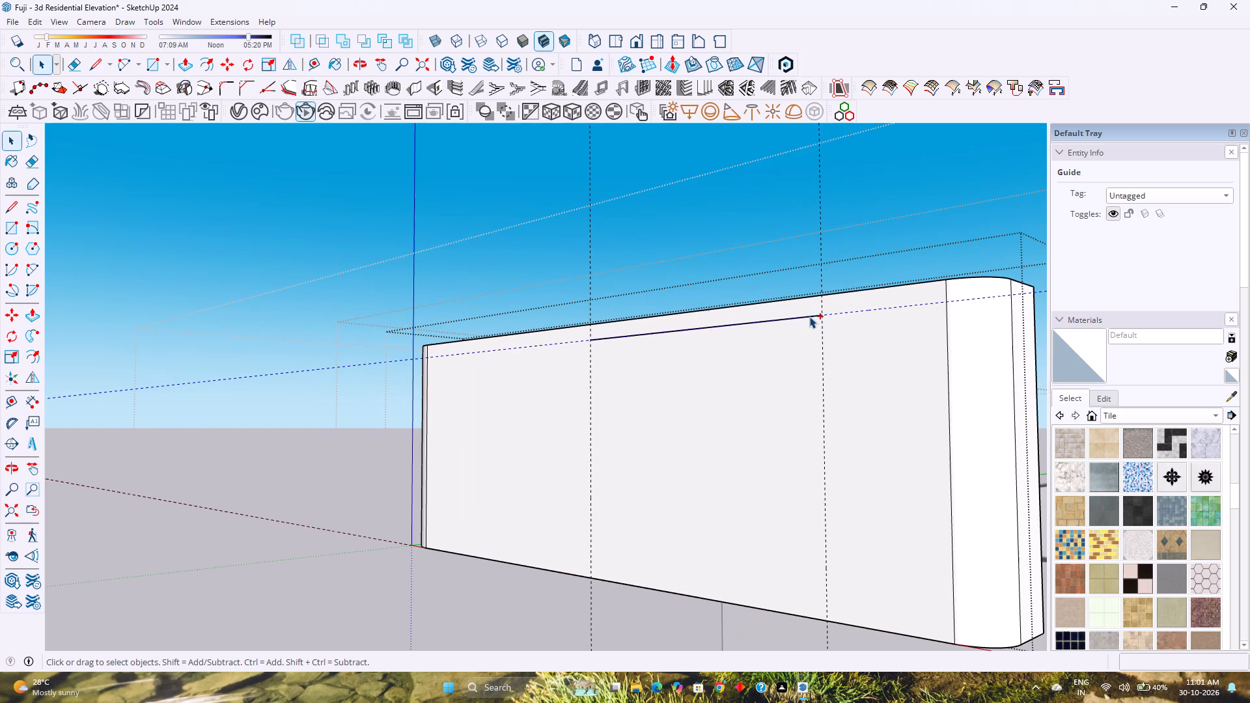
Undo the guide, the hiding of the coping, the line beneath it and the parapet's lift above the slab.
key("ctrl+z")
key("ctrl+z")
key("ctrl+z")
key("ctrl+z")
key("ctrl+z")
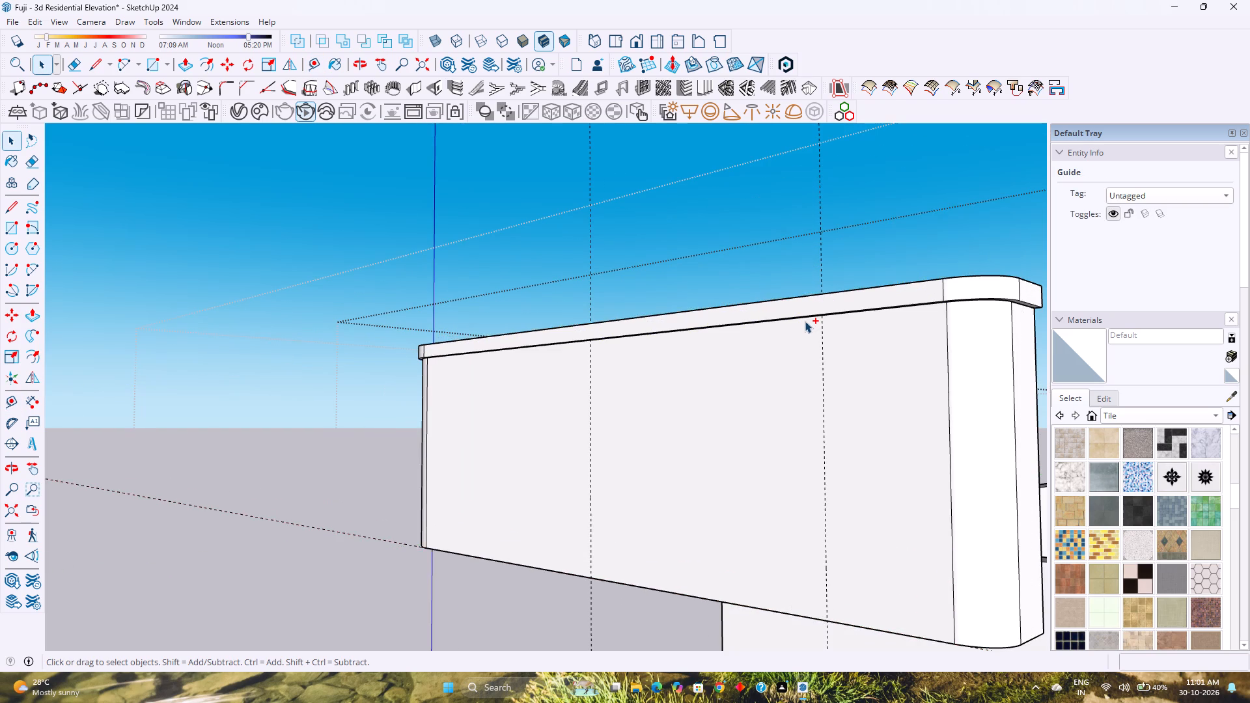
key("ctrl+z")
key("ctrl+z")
Move the parapet group 10' straight up along the blue axis, clear of the slab.
scroll(805, 316, "down", 11)
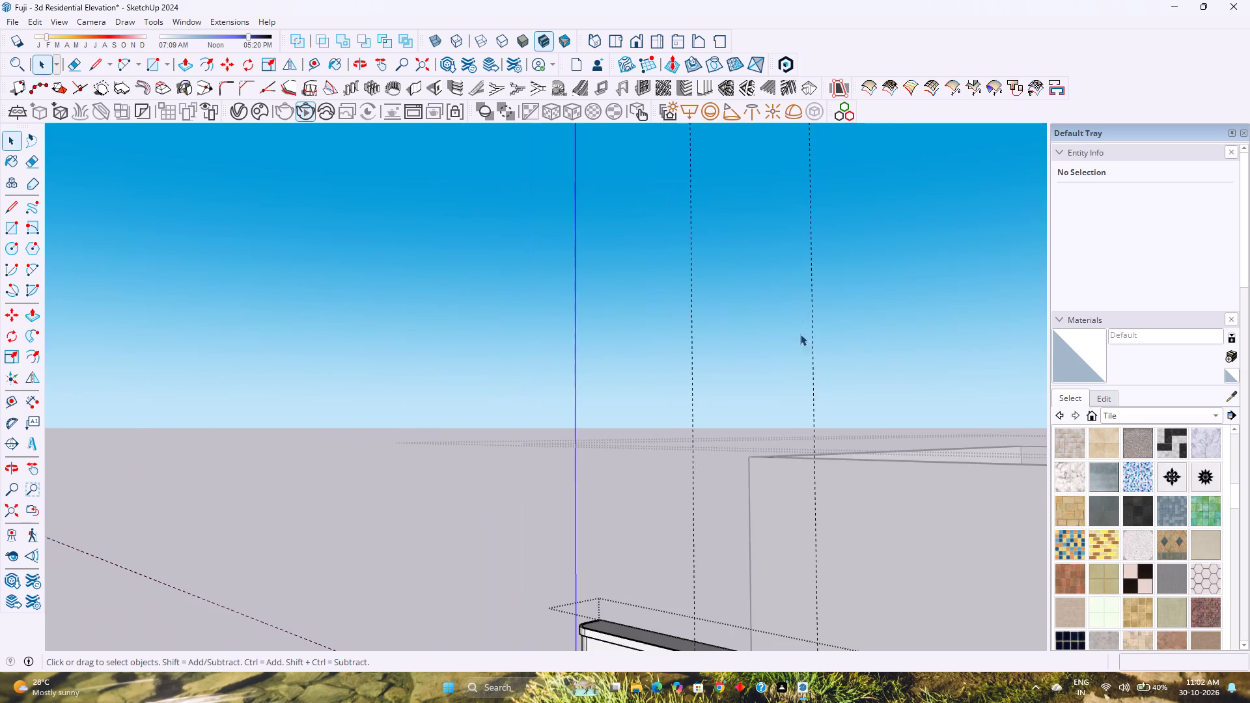
middle_click_drag(754, 402, 661, 291, "shift")
scroll(660, 268, "down", 4)
middle_click_drag(650, 494, 645, 469)
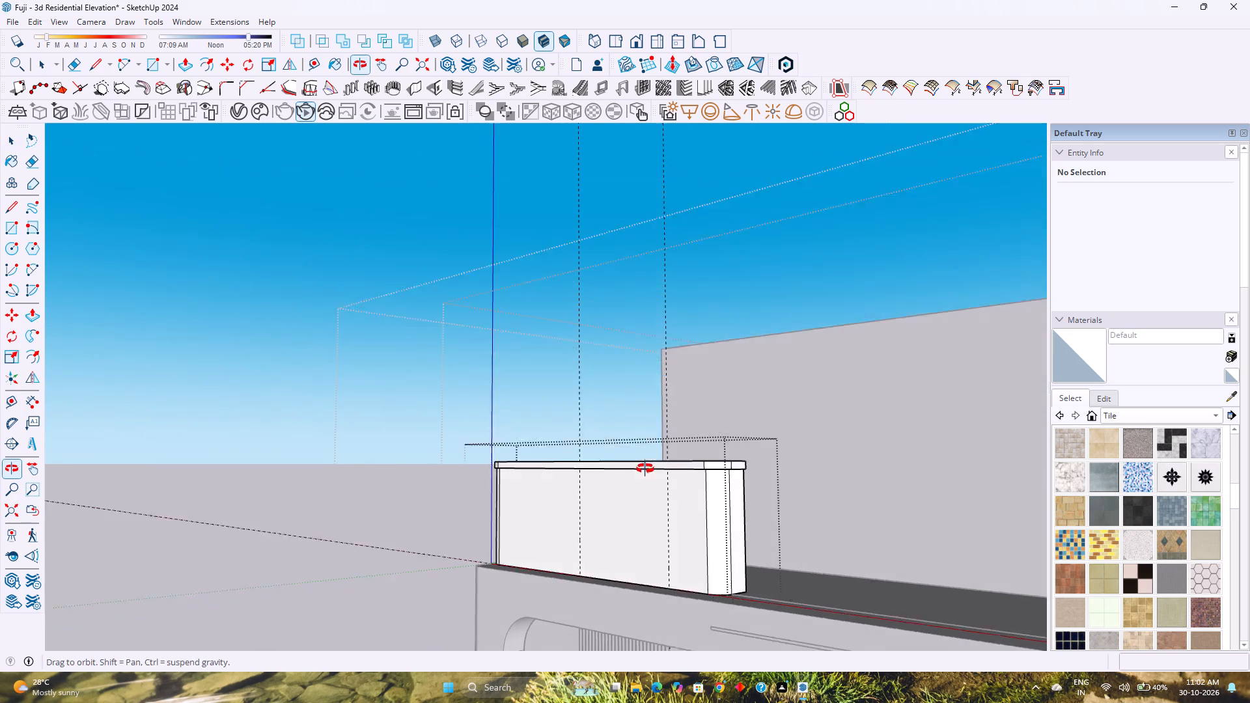
middle_click_drag(645, 469, 645, 457)
left_click(648, 492)
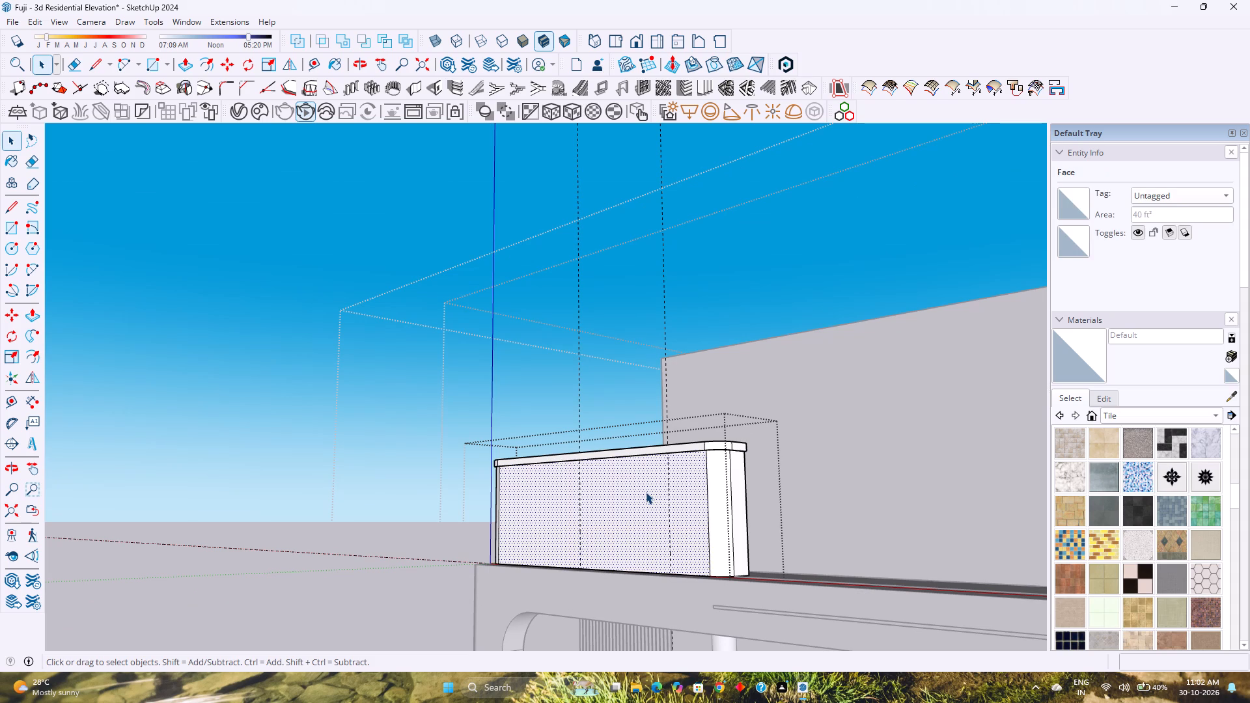
key("Escape")
left_click(689, 523)
key("m")
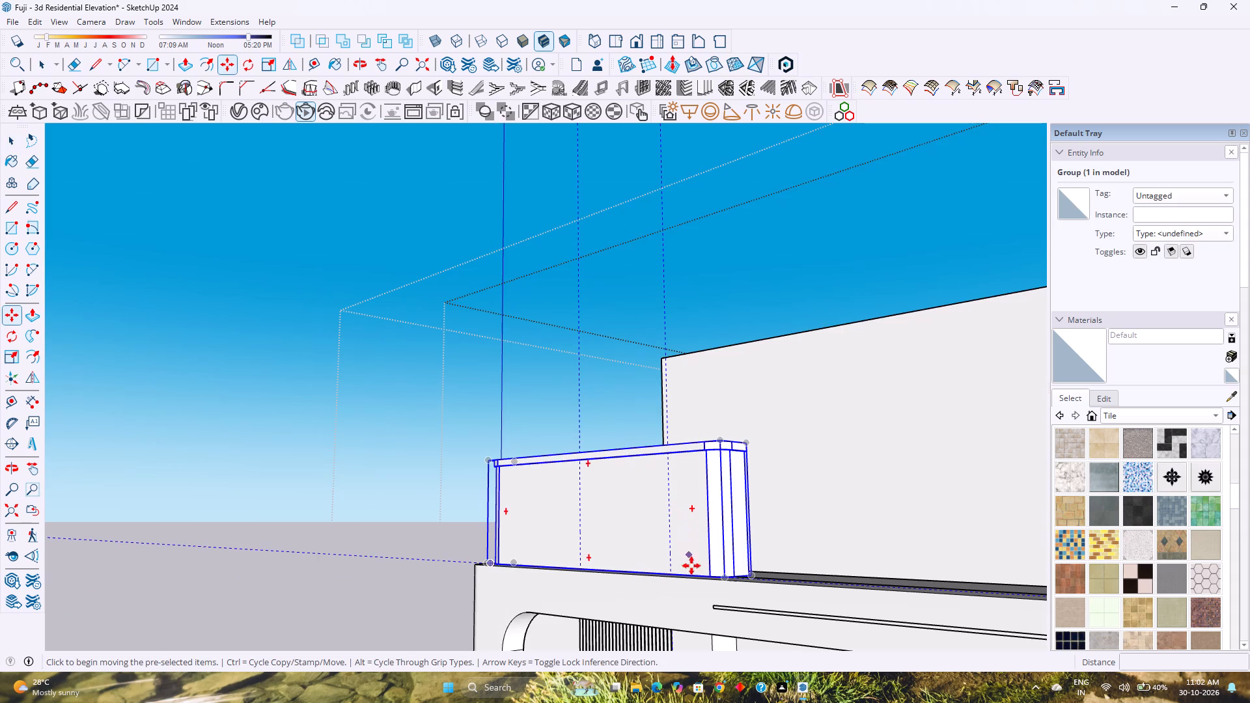
left_click(724, 580)
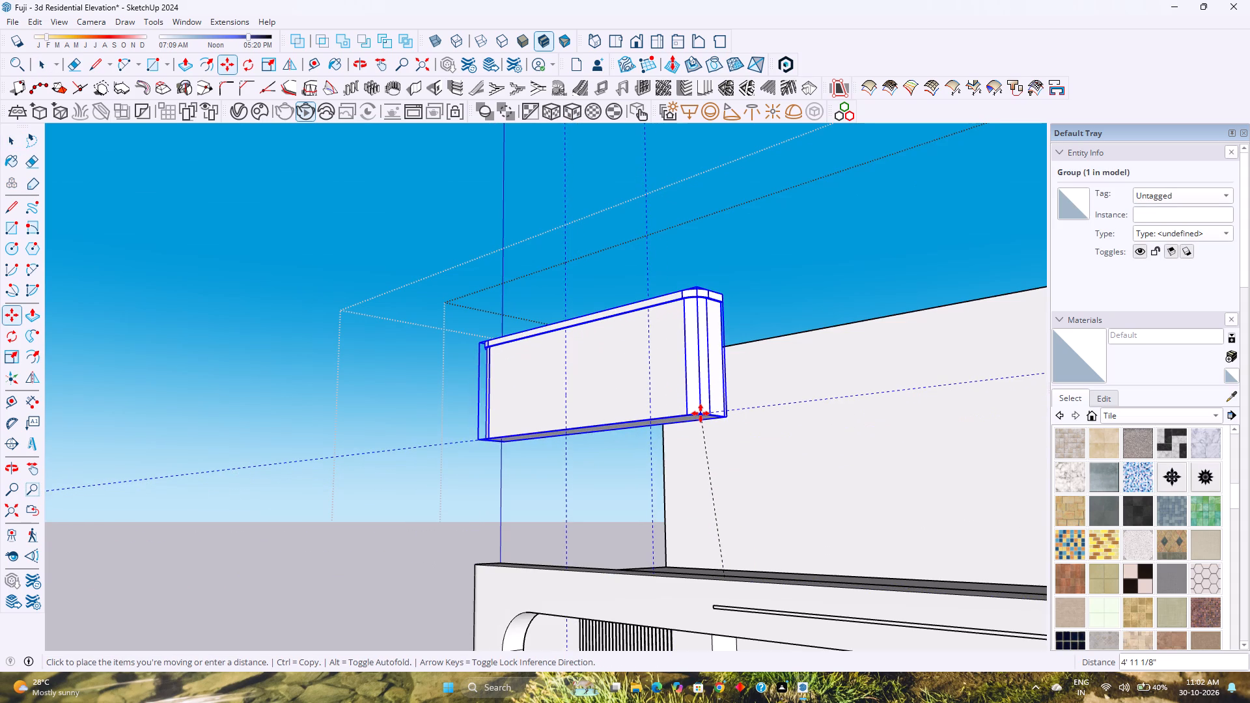
key("Up")
key("1")
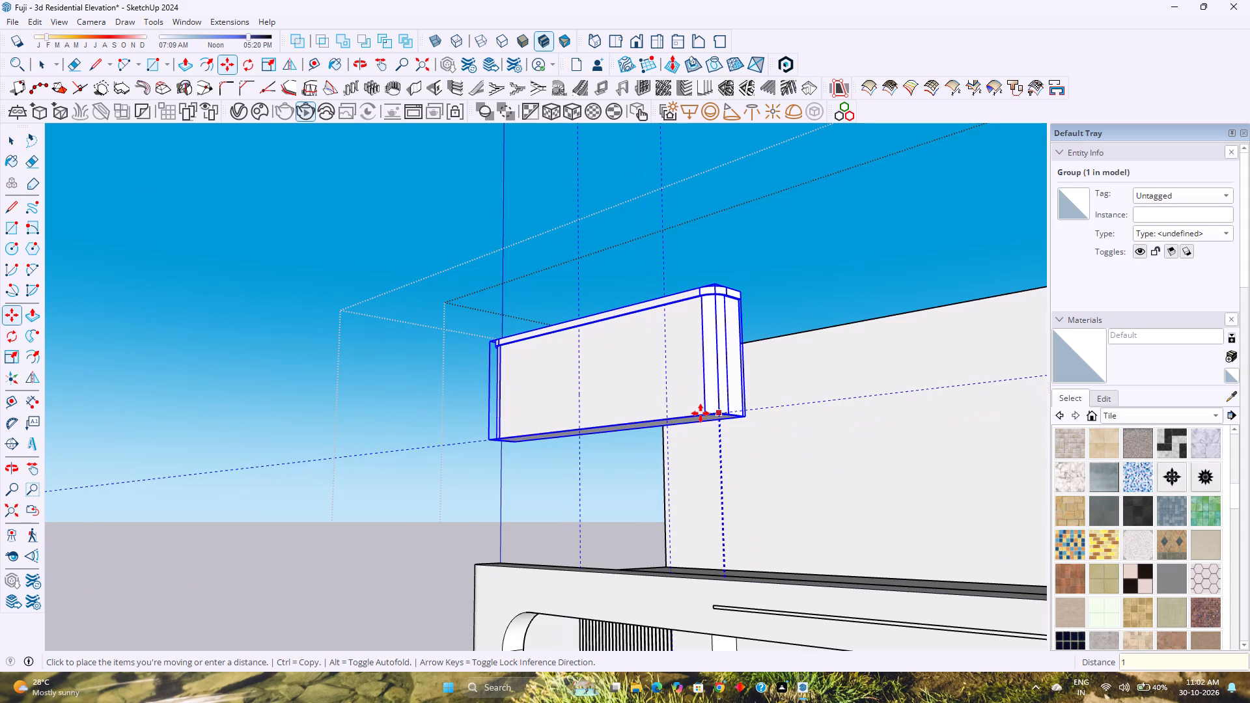
key("0")
key("apostrophe")
key("Return")
key("space")
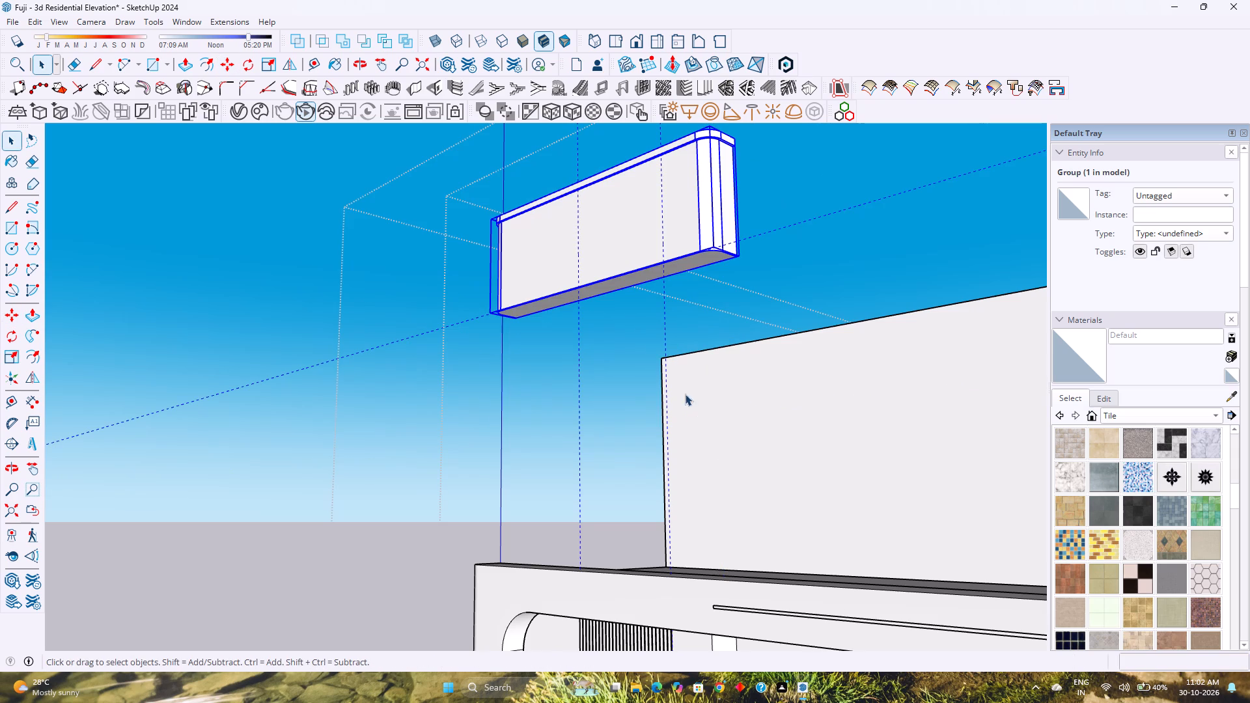
Open the raised parapet group and hide its coping.
middle_click_drag(670, 368, 649, 489, "shift")
scroll(640, 413, "up", 5)
double_click(663, 384)
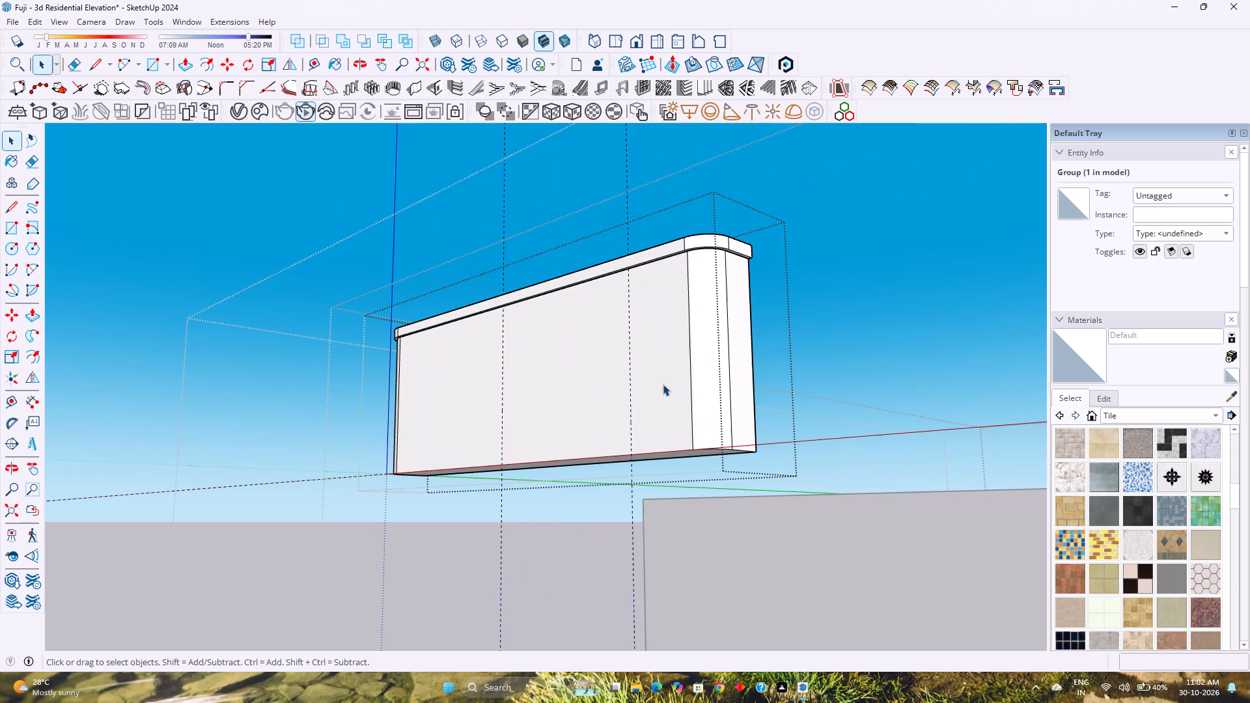
left_click(655, 251)
right_click(655, 251)
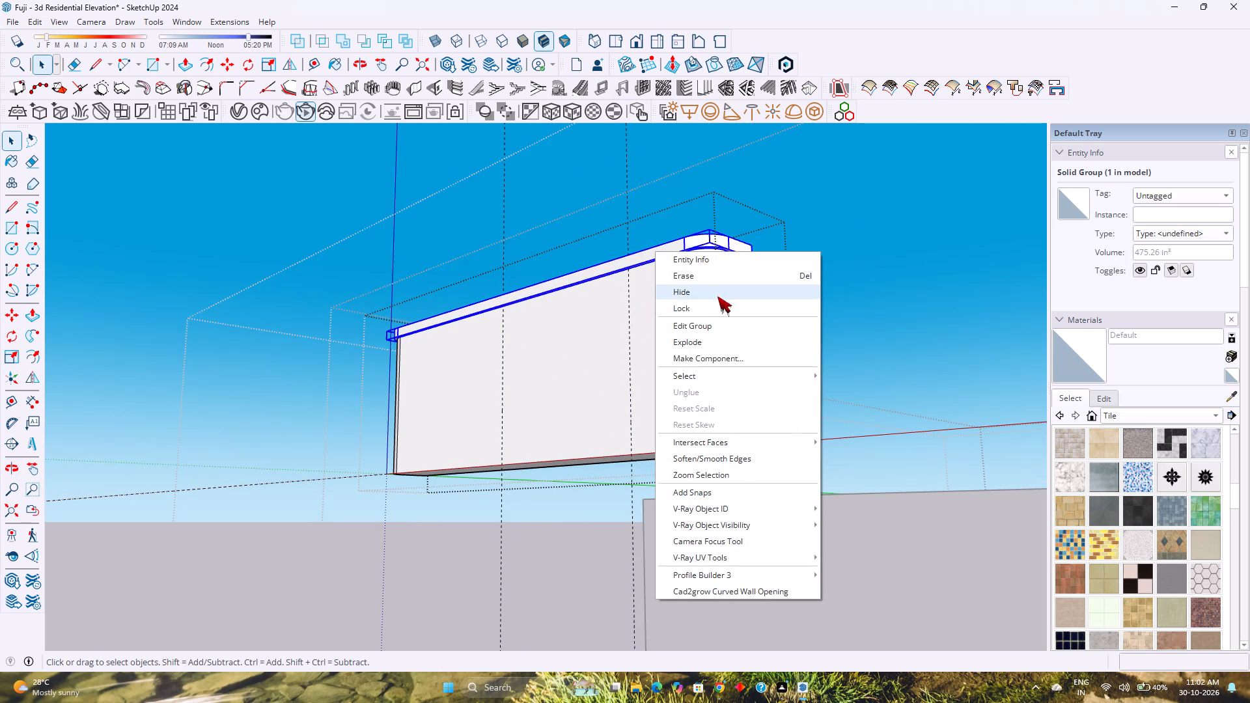
left_click(715, 291)
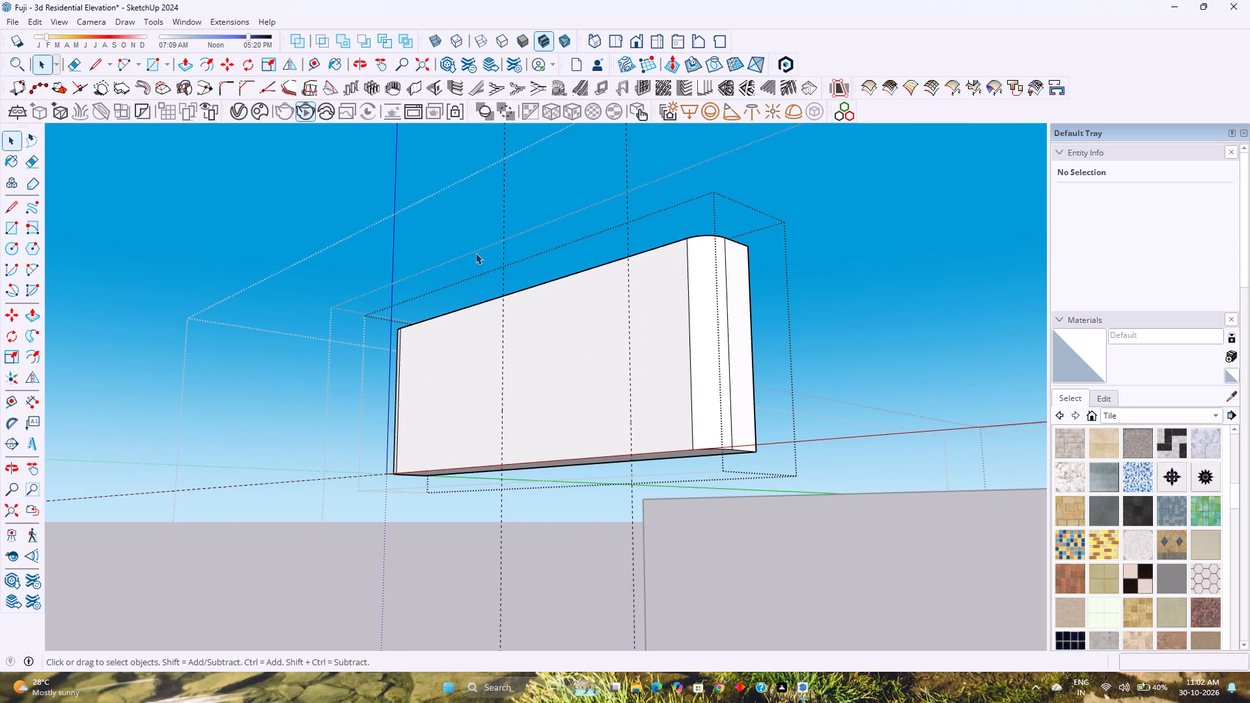
Place a horizontal guide 3" below the top edge of the raised parapet's front face.
left_click(527, 330)
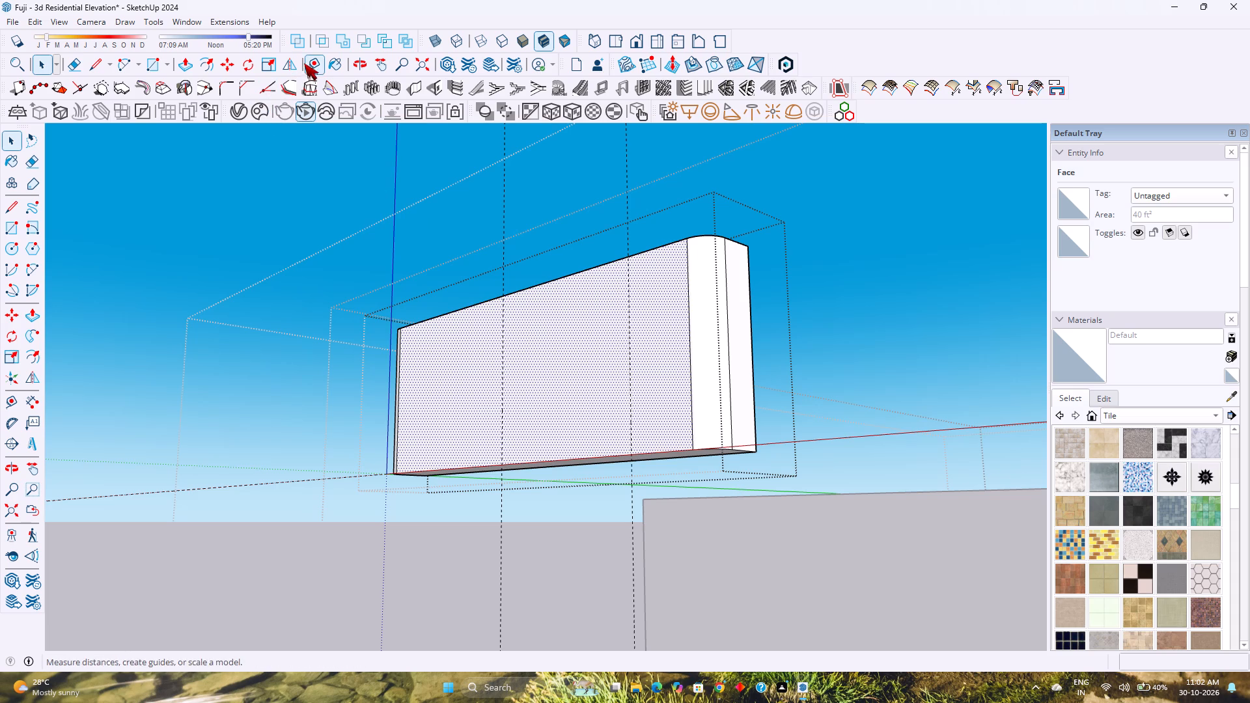
left_click(304, 63)
left_click(560, 278)
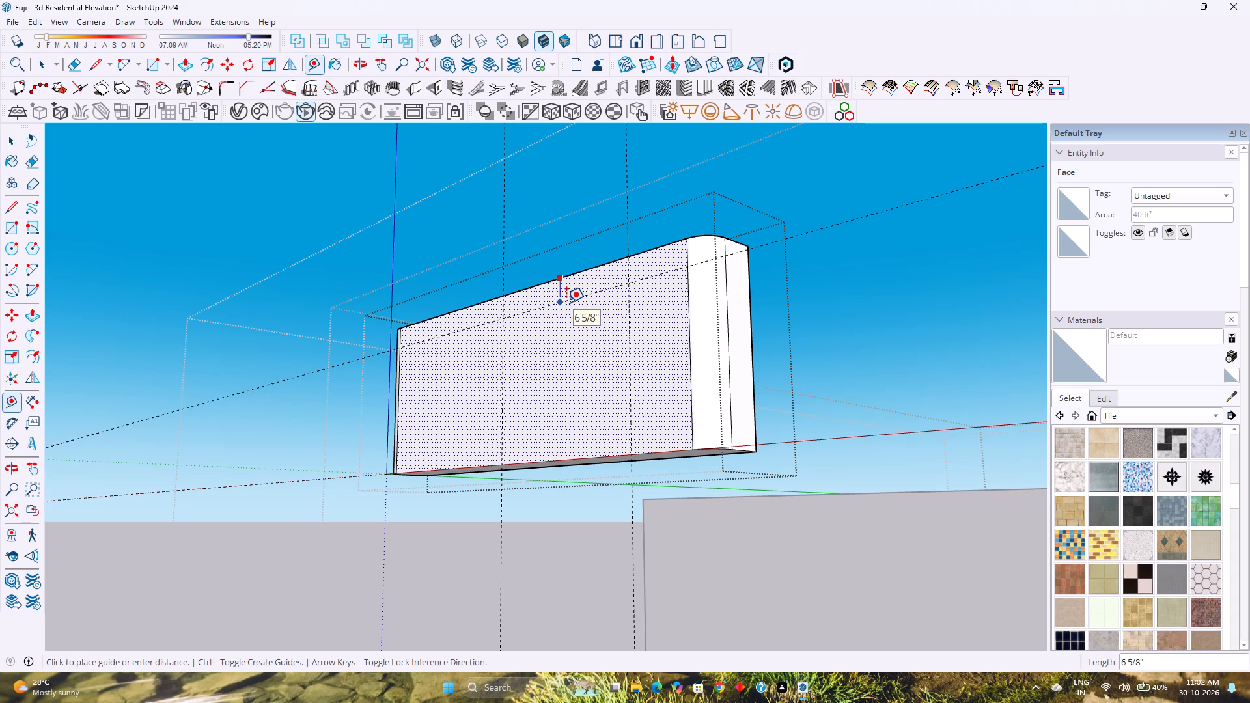
key("3")
key("Return")
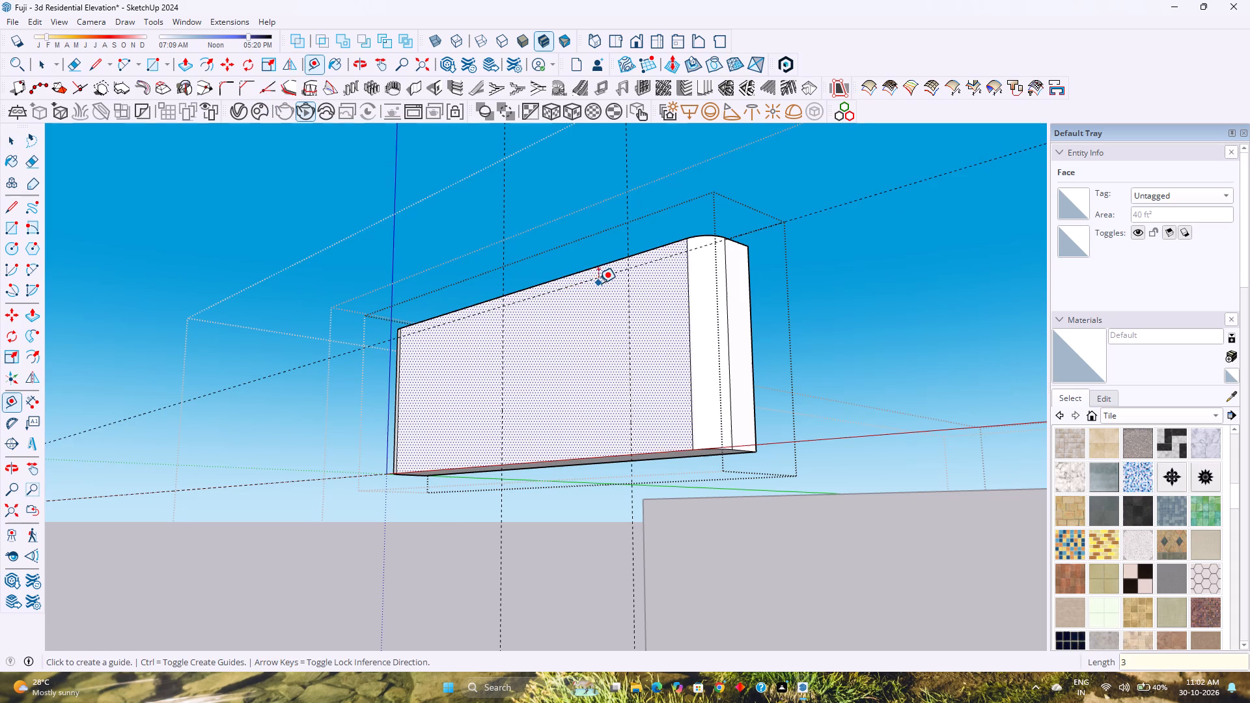
Place a second horizontal guide 3' 9" straight down from the upper guide, along the front face's bottom edge.
left_click(598, 277)
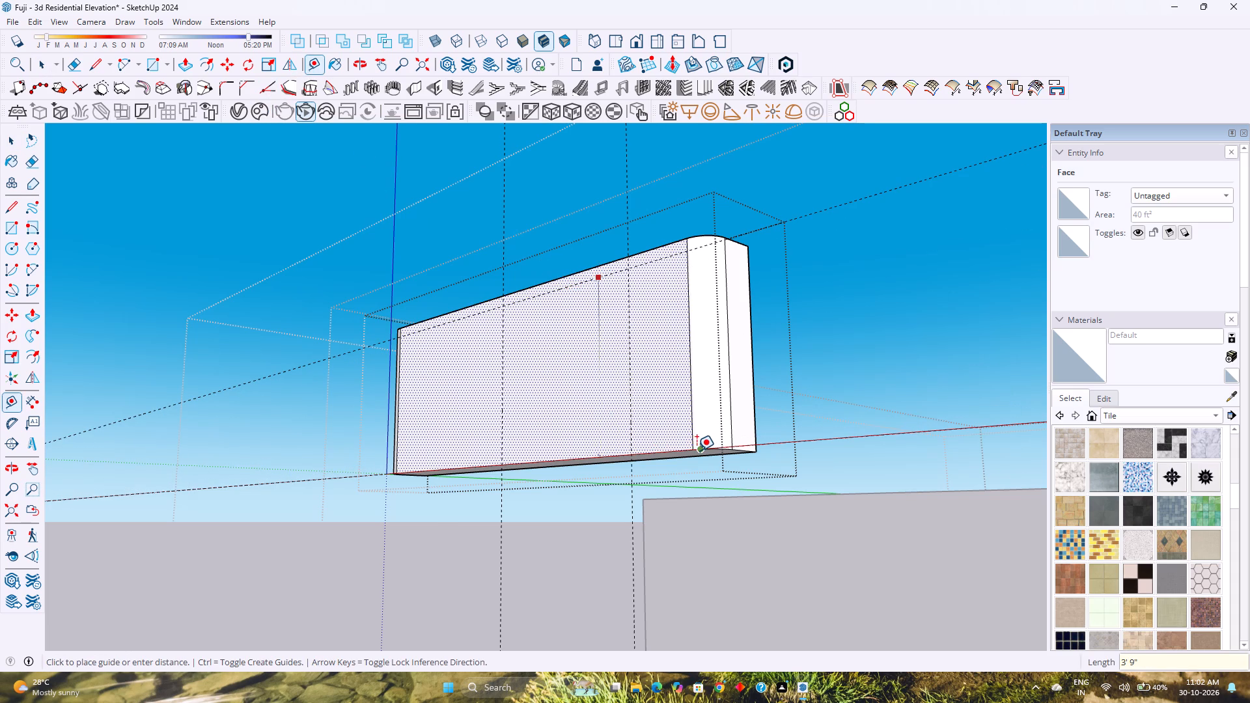
key("Up")
left_click(689, 449)
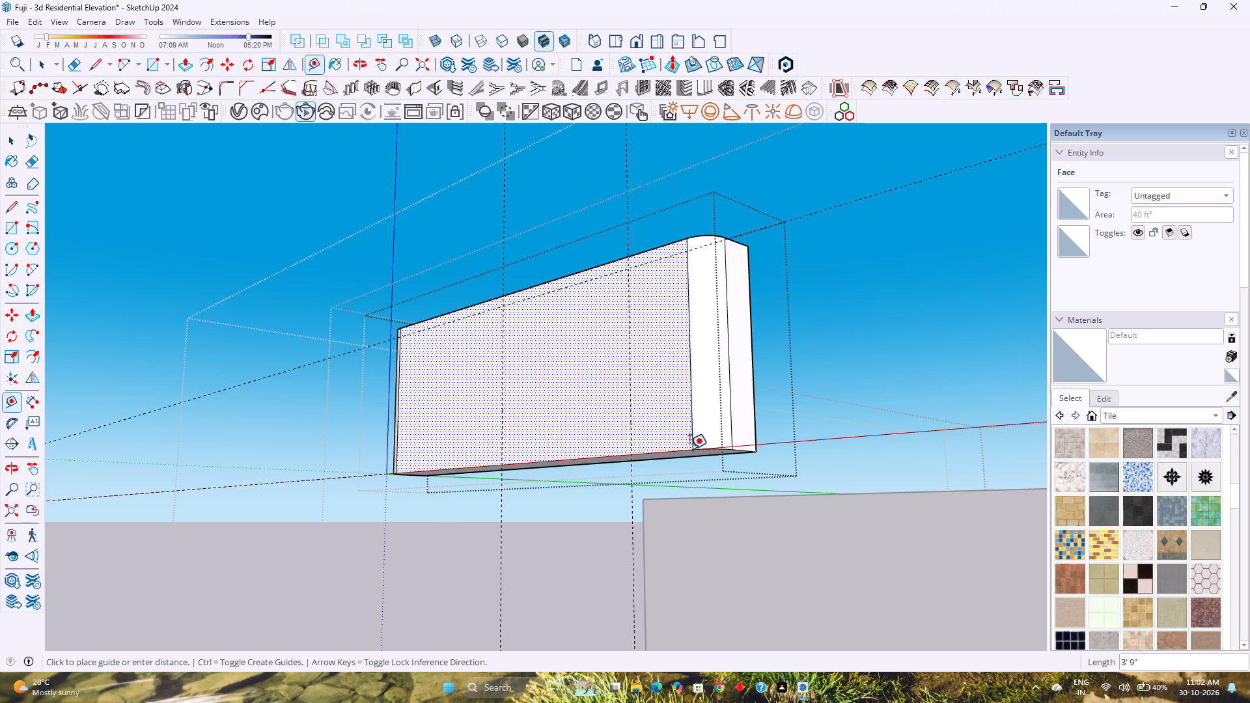
Examine the parapet's front face and its guides from the front and from above.
scroll(675, 450, "up", 2)
middle_click_drag(675, 450, 685, 523)
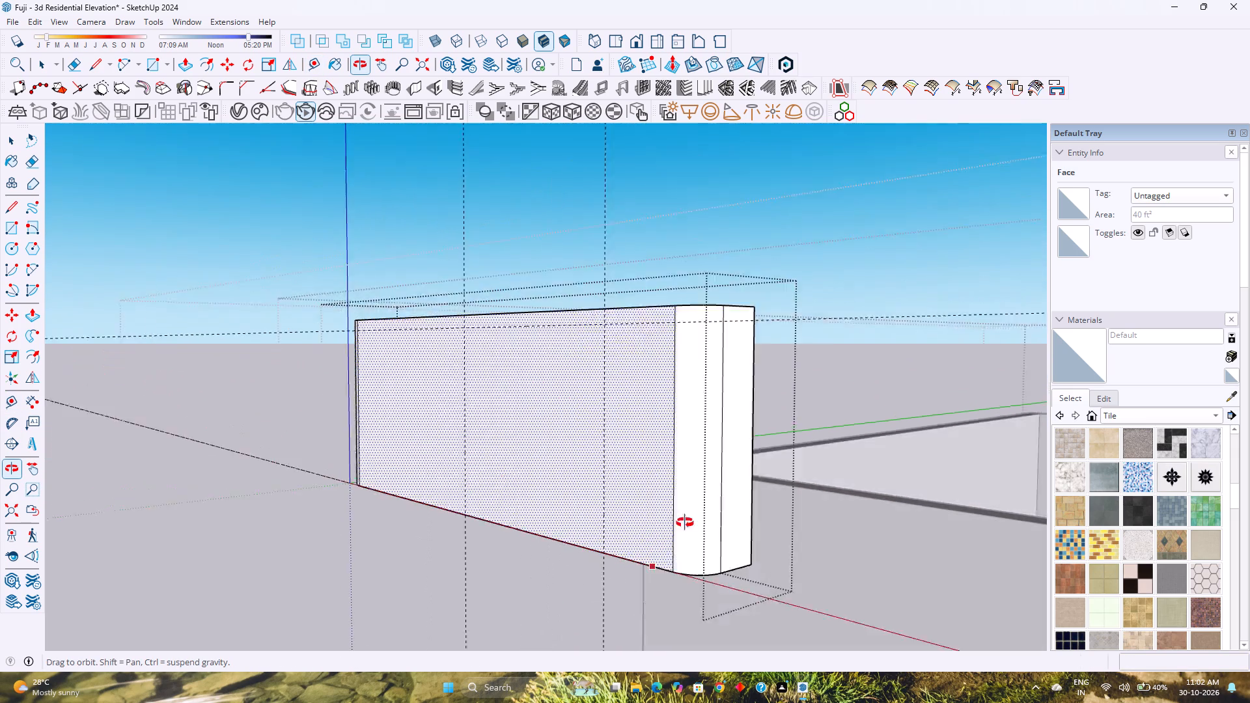
middle_click_drag(685, 523, 739, 523)
middle_click_drag(774, 414, 741, 493)
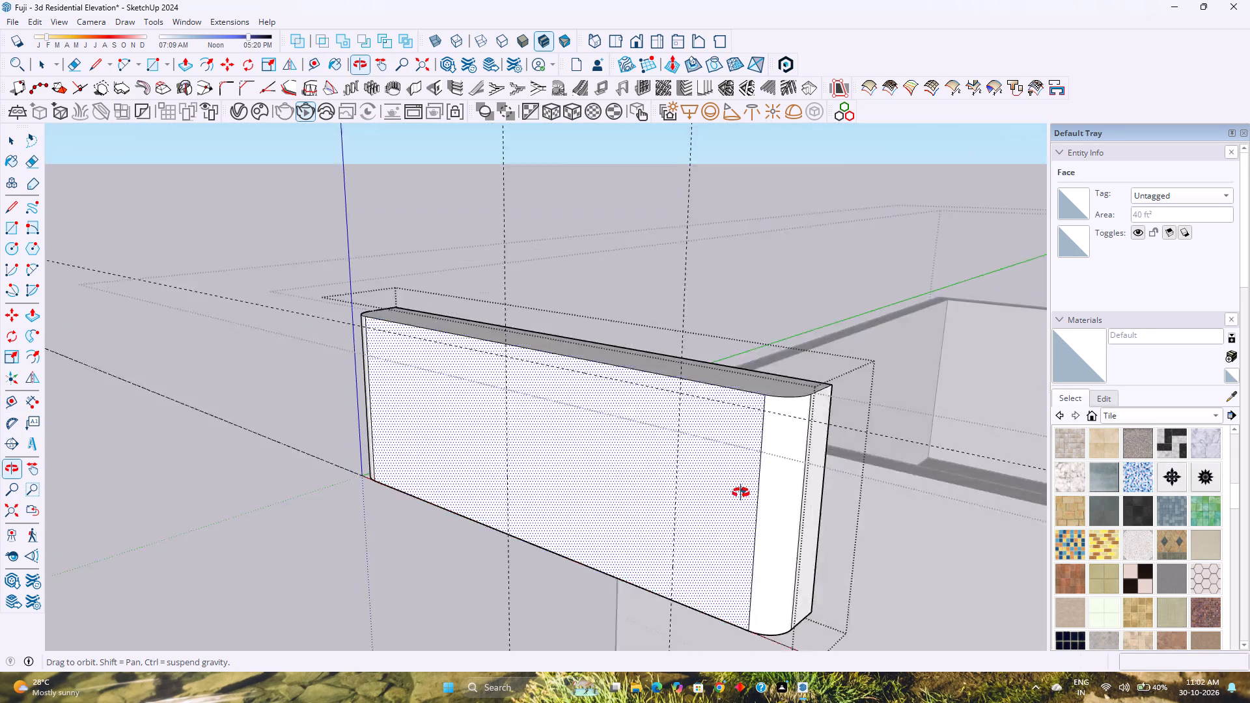
middle_click_drag(741, 493, 776, 562)
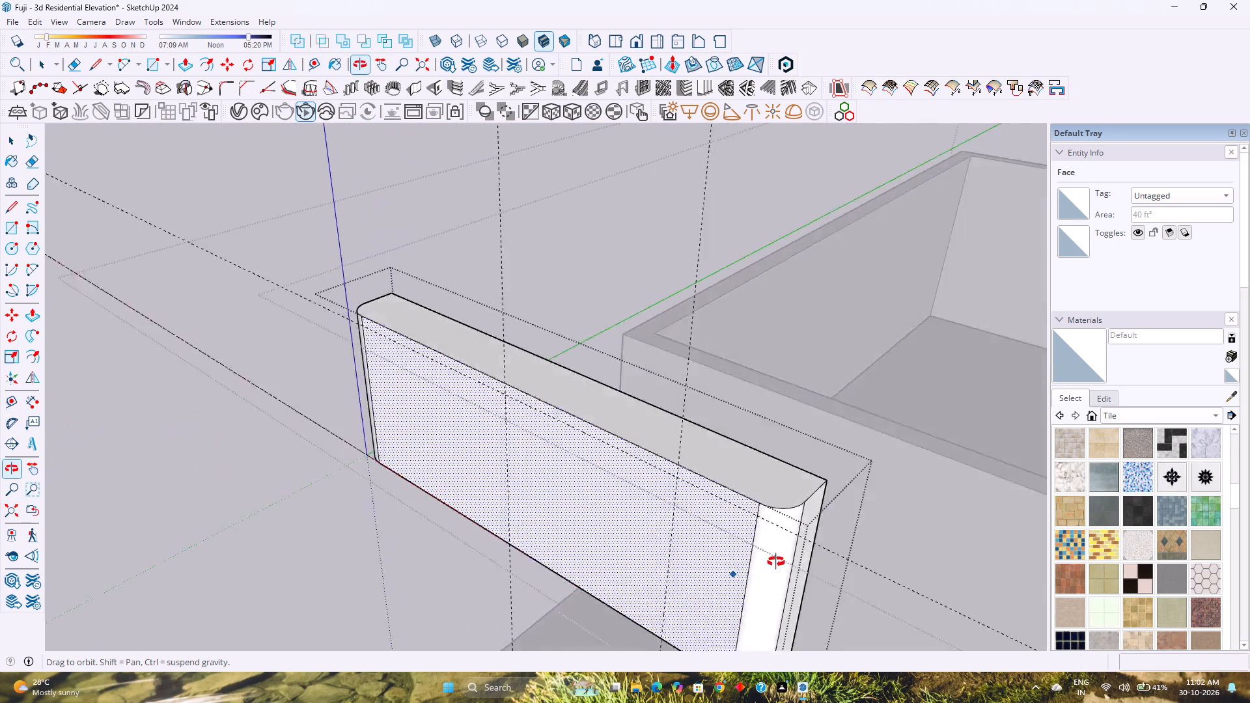
middle_click_drag(776, 562, 839, 456)
middle_click_drag(608, 464, 598, 428)
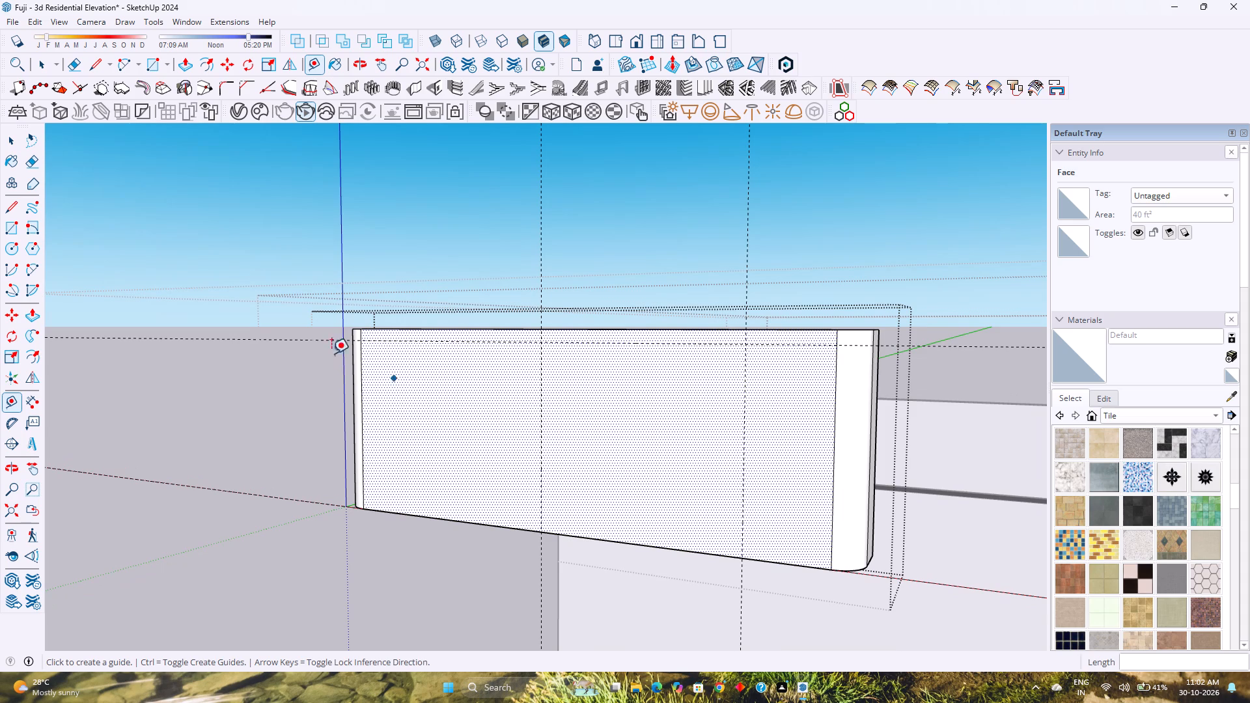
middle_click_drag(555, 335, 470, 474)
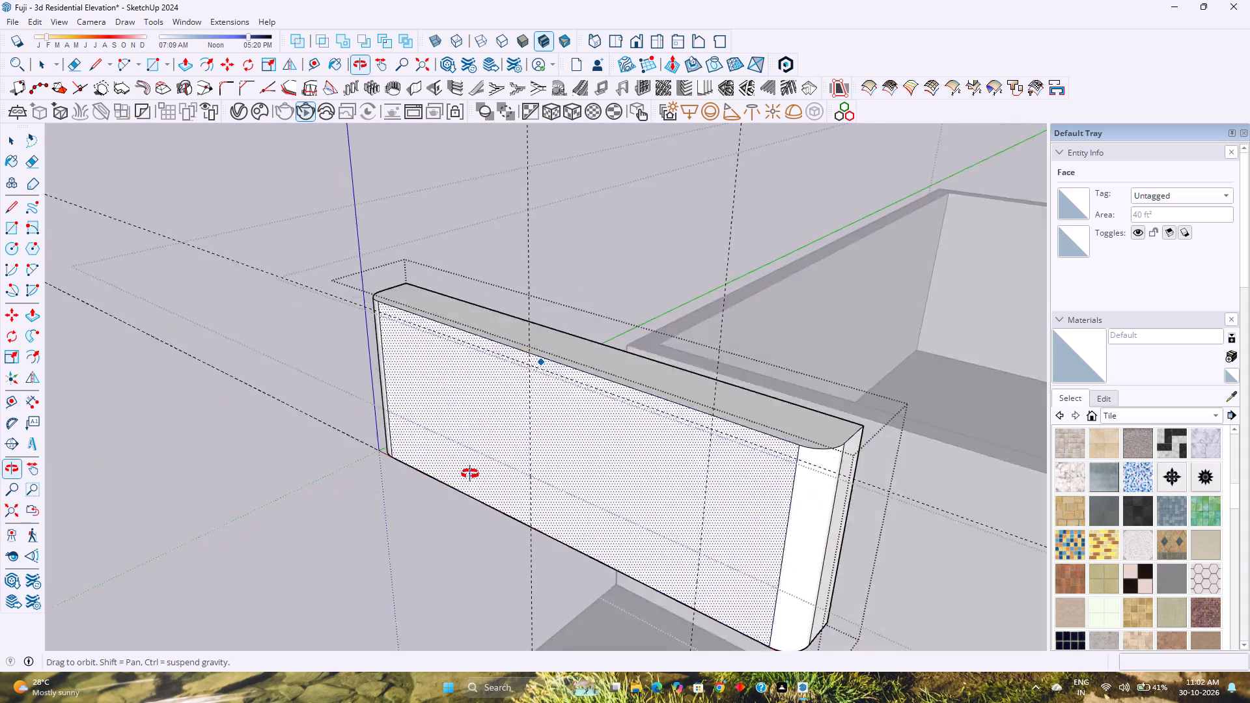
middle_click_drag(470, 474, 223, 596)
scroll(404, 431, "up", 4)
scroll(506, 410, "up", 3)
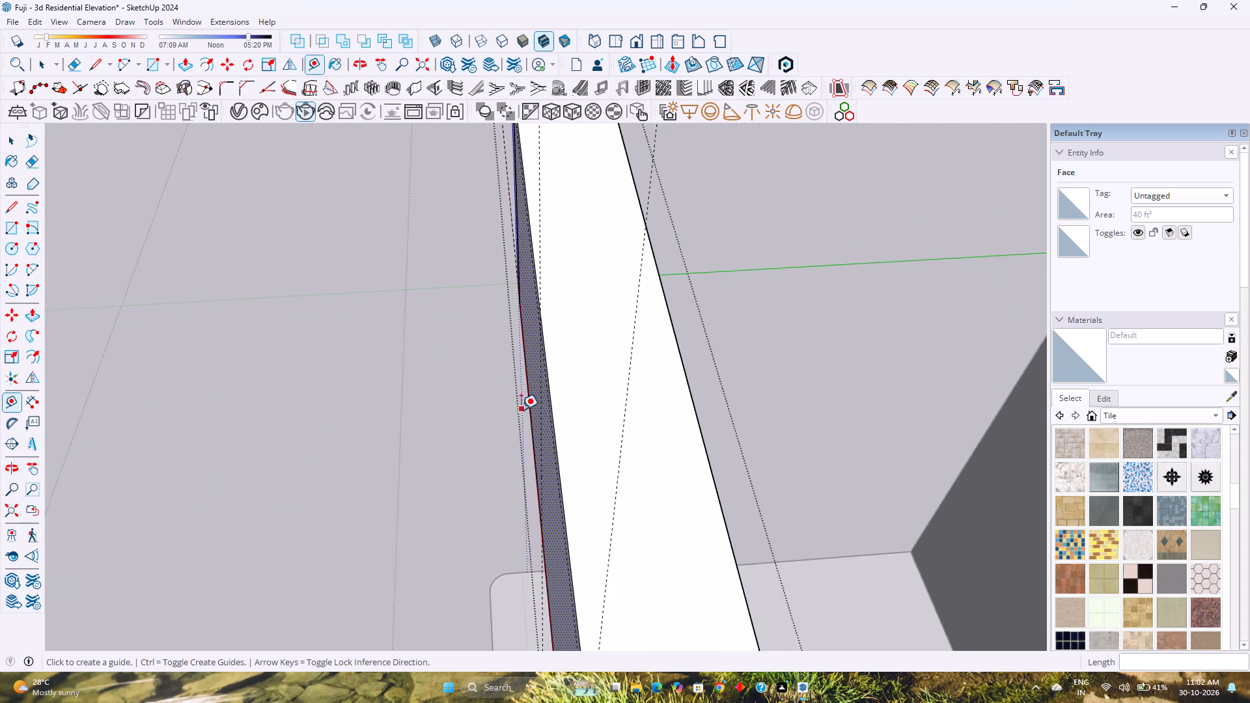
middle_click_drag(525, 410, 766, 376)
scroll(686, 382, "down", 2)
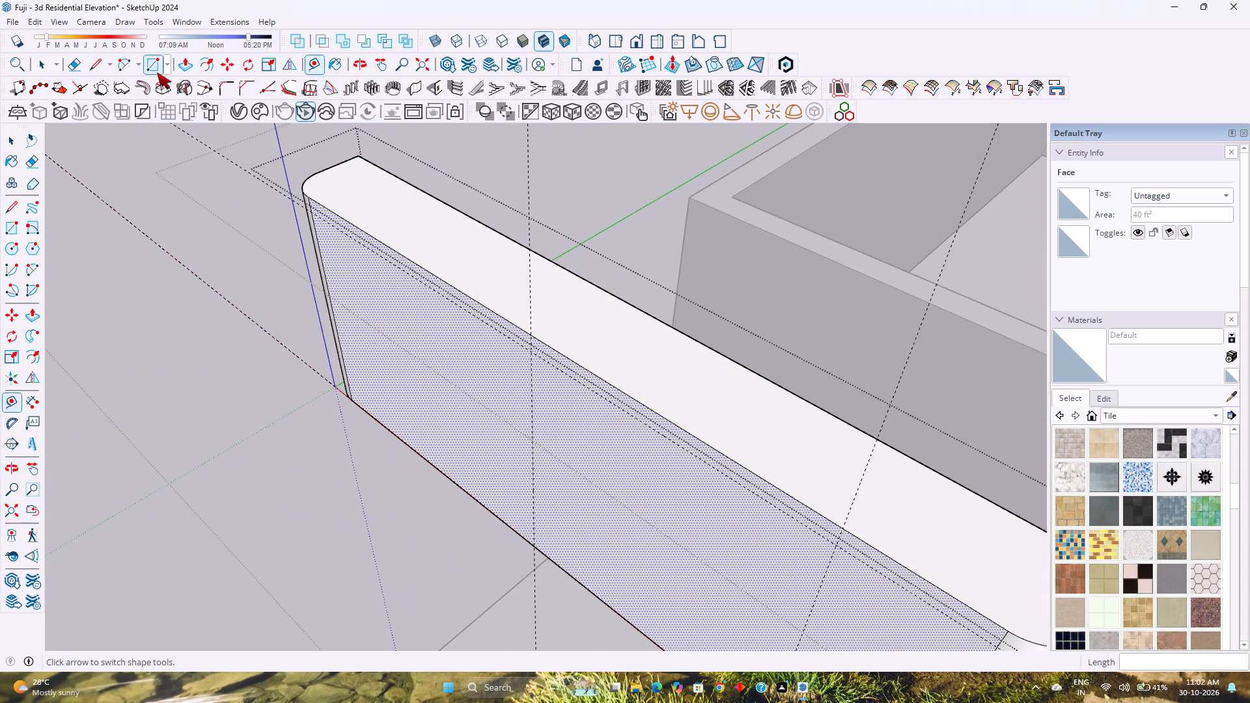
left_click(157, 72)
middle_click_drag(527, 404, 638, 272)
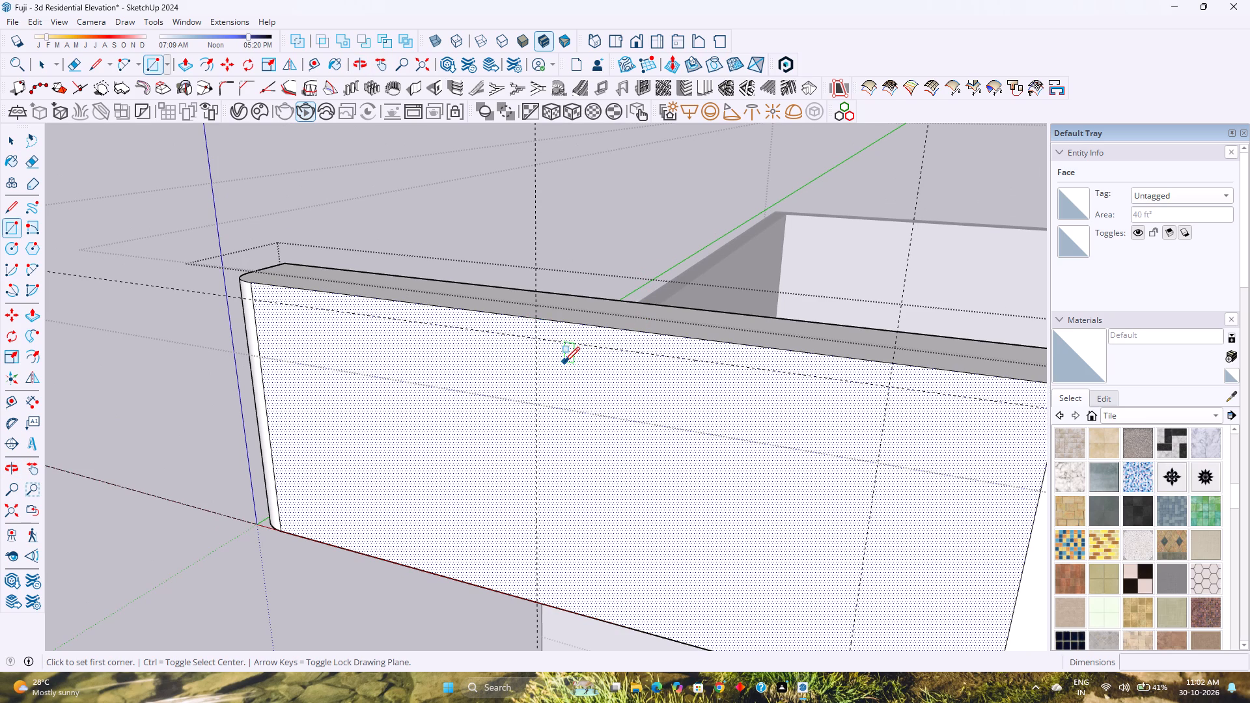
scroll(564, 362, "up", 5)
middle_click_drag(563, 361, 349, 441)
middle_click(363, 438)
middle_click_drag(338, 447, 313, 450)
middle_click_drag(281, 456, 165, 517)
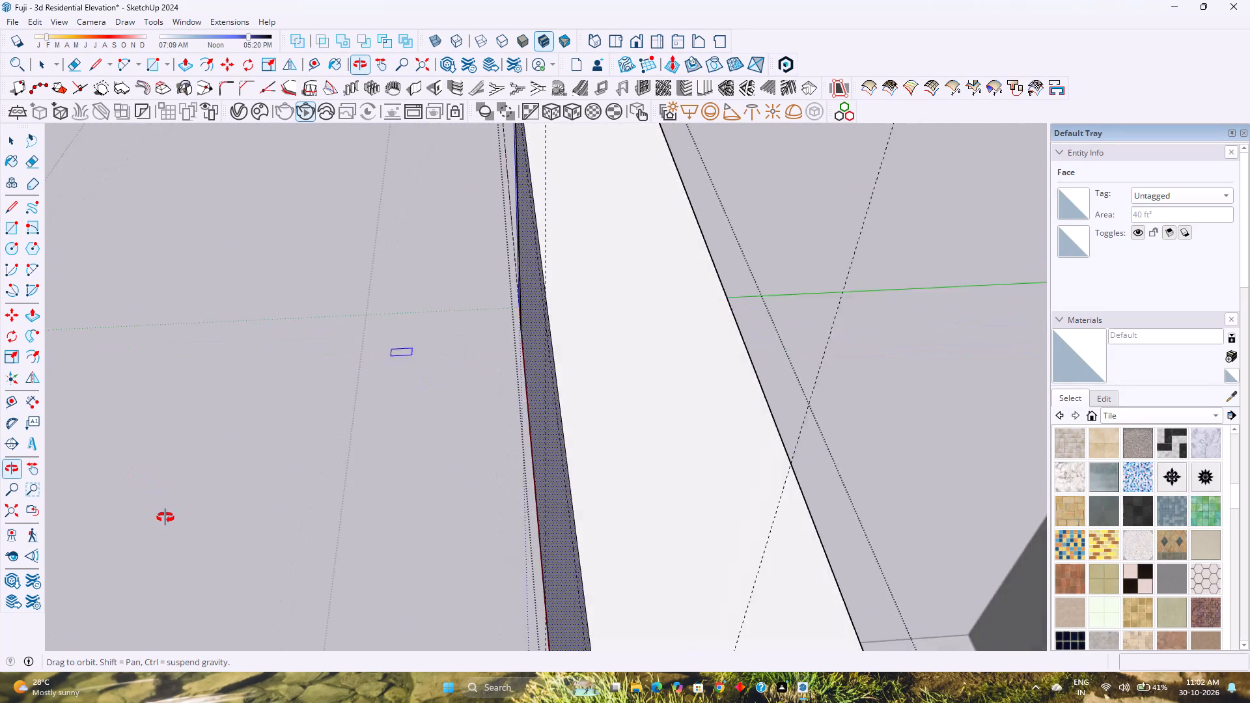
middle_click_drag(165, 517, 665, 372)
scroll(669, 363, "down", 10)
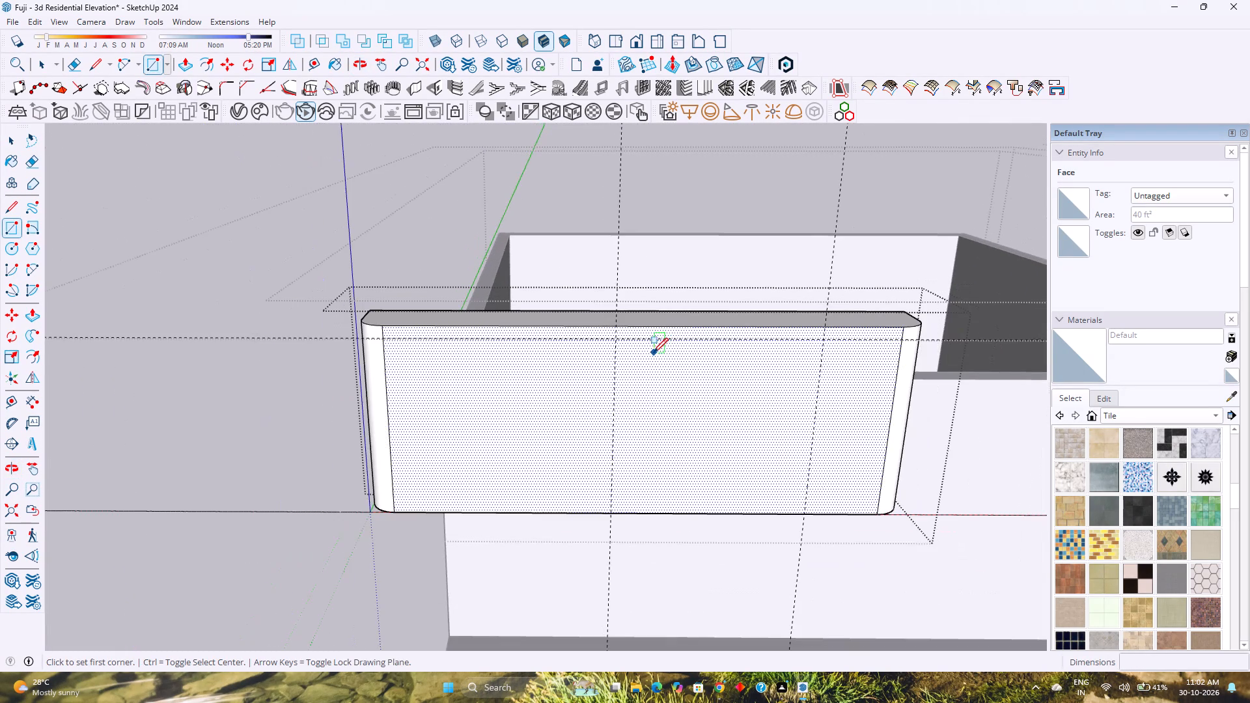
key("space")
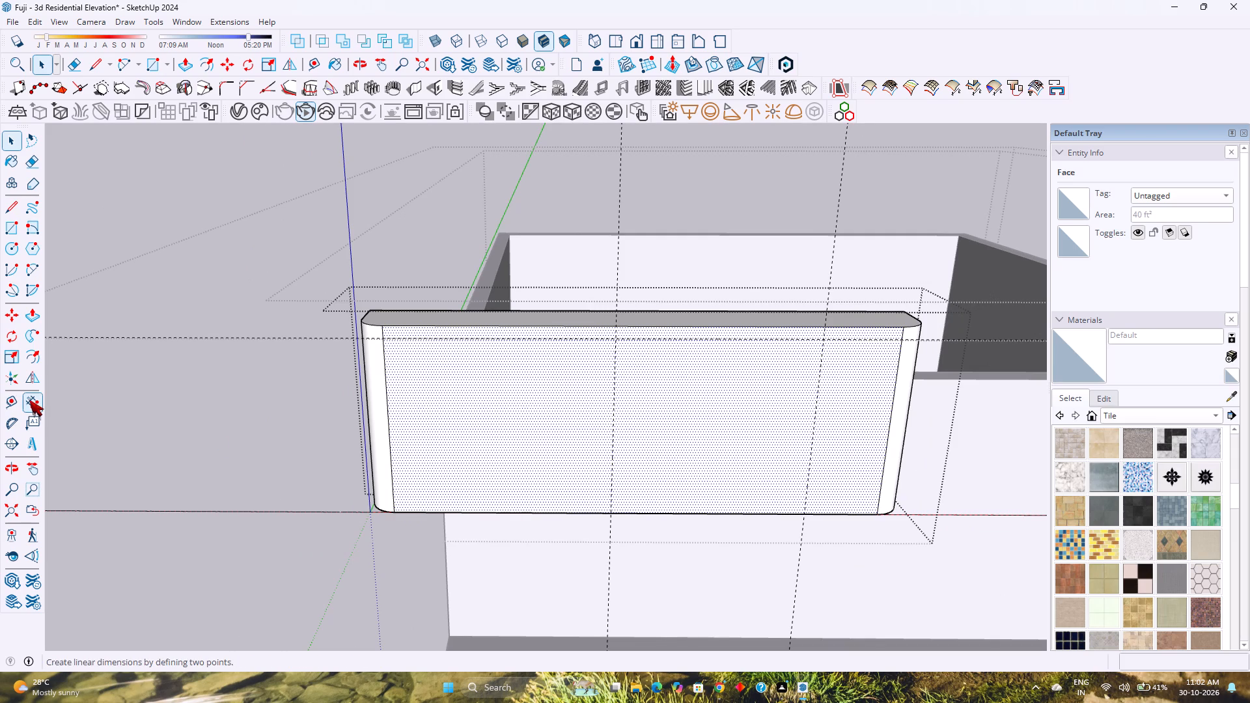
Measure the distance along the front face's top edge from its left end to the first vertical guide using the Dimension tool.
left_click(29, 400)
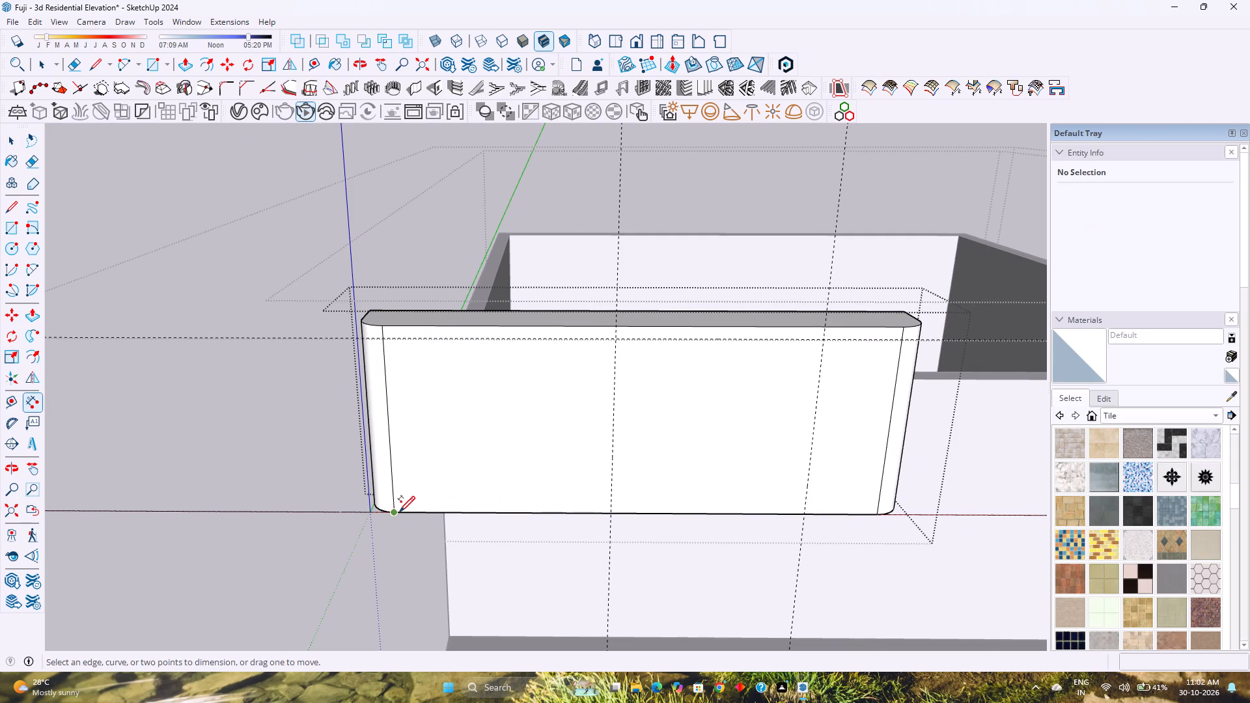
left_click(393, 511)
key("Escape")
left_click(388, 327)
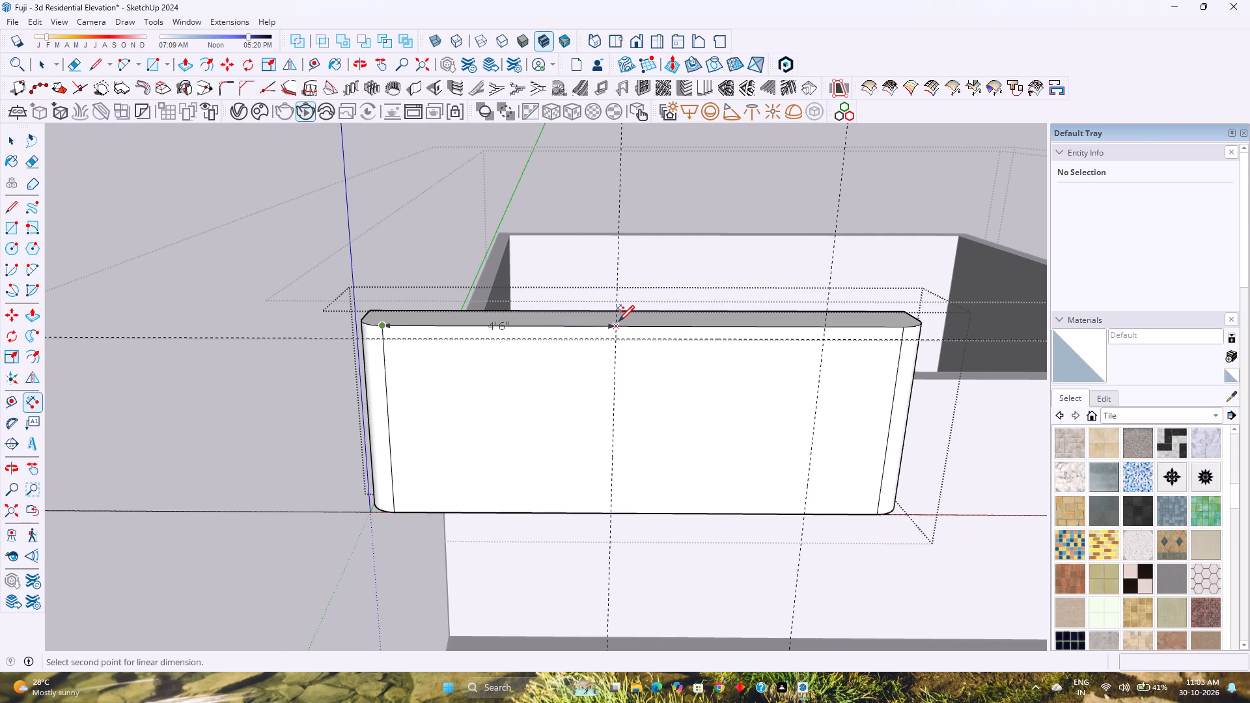
left_click(618, 320)
key("Escape")
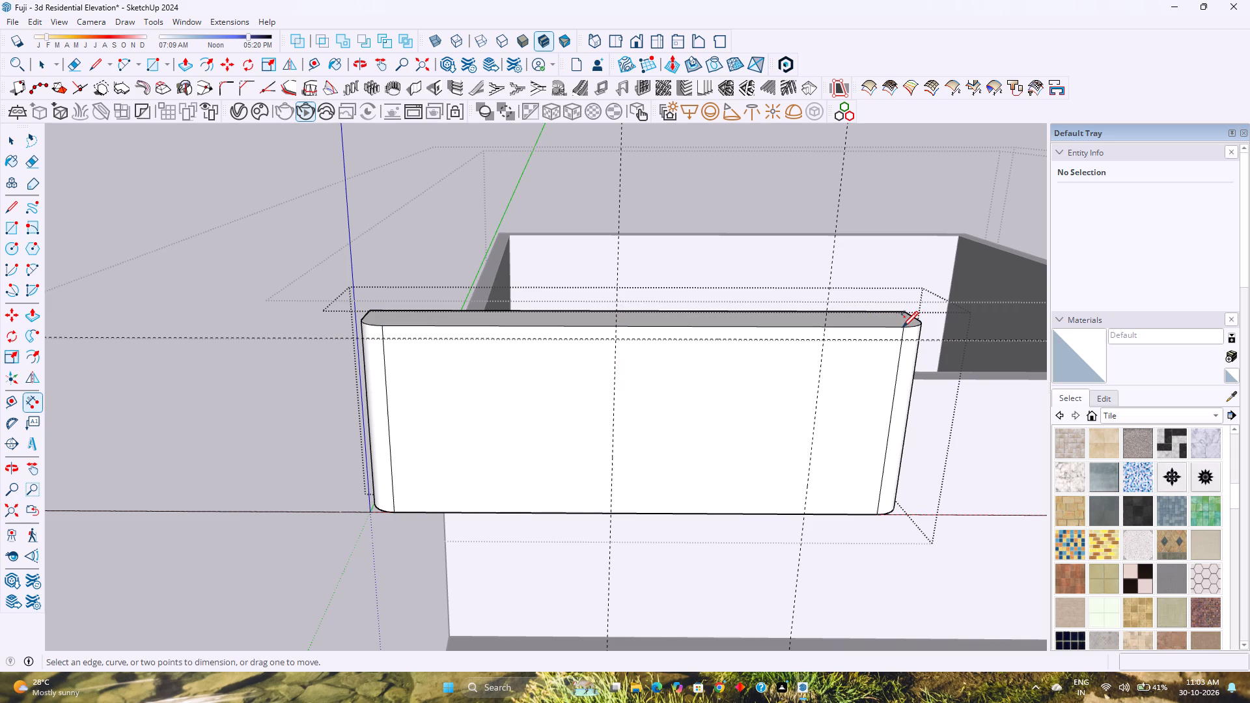
key("space")
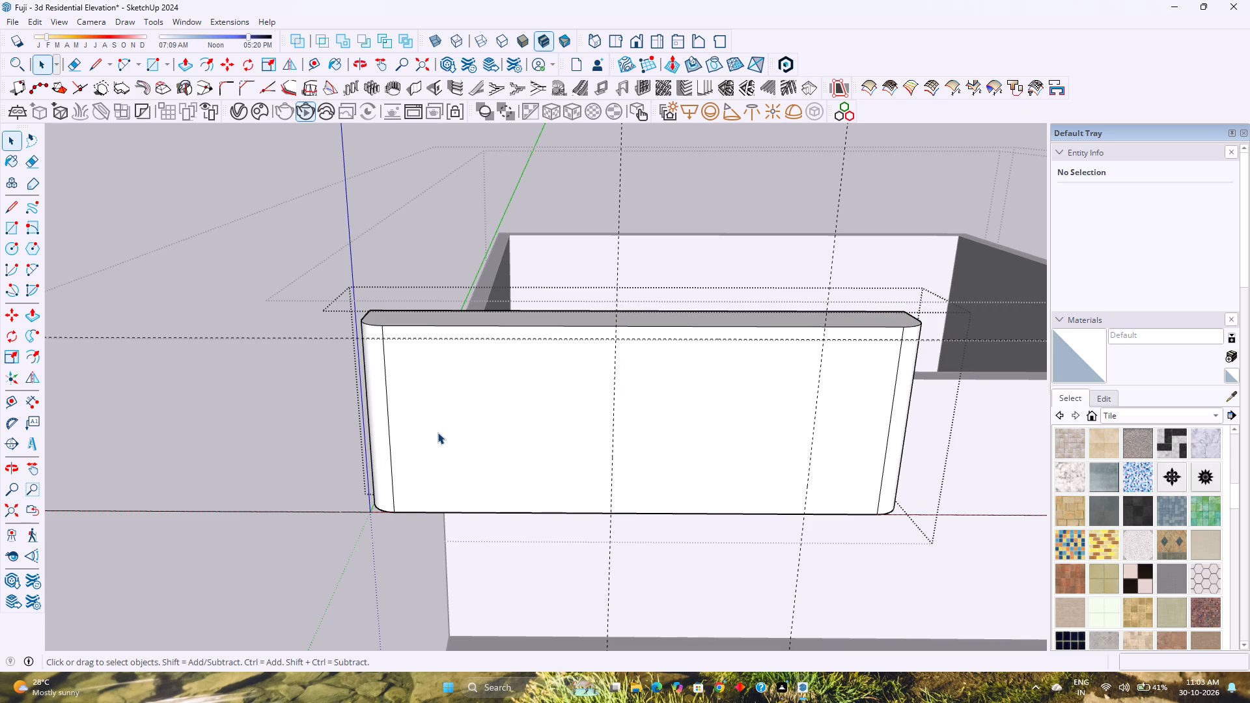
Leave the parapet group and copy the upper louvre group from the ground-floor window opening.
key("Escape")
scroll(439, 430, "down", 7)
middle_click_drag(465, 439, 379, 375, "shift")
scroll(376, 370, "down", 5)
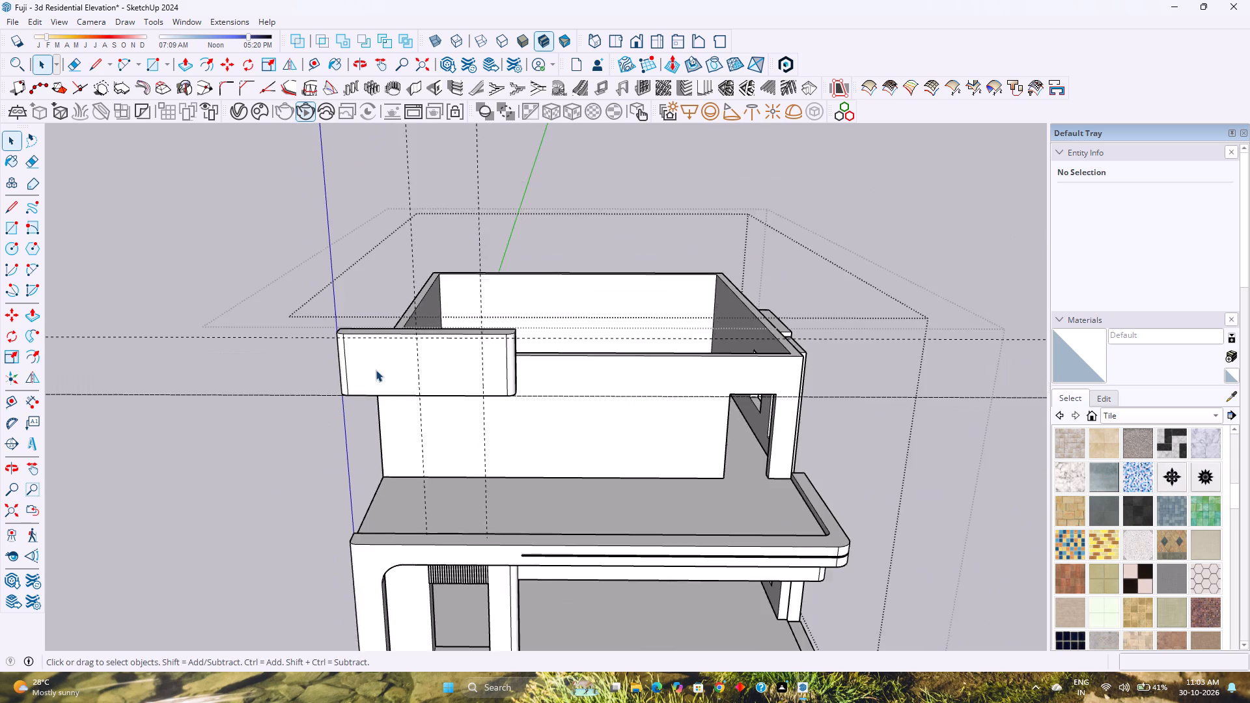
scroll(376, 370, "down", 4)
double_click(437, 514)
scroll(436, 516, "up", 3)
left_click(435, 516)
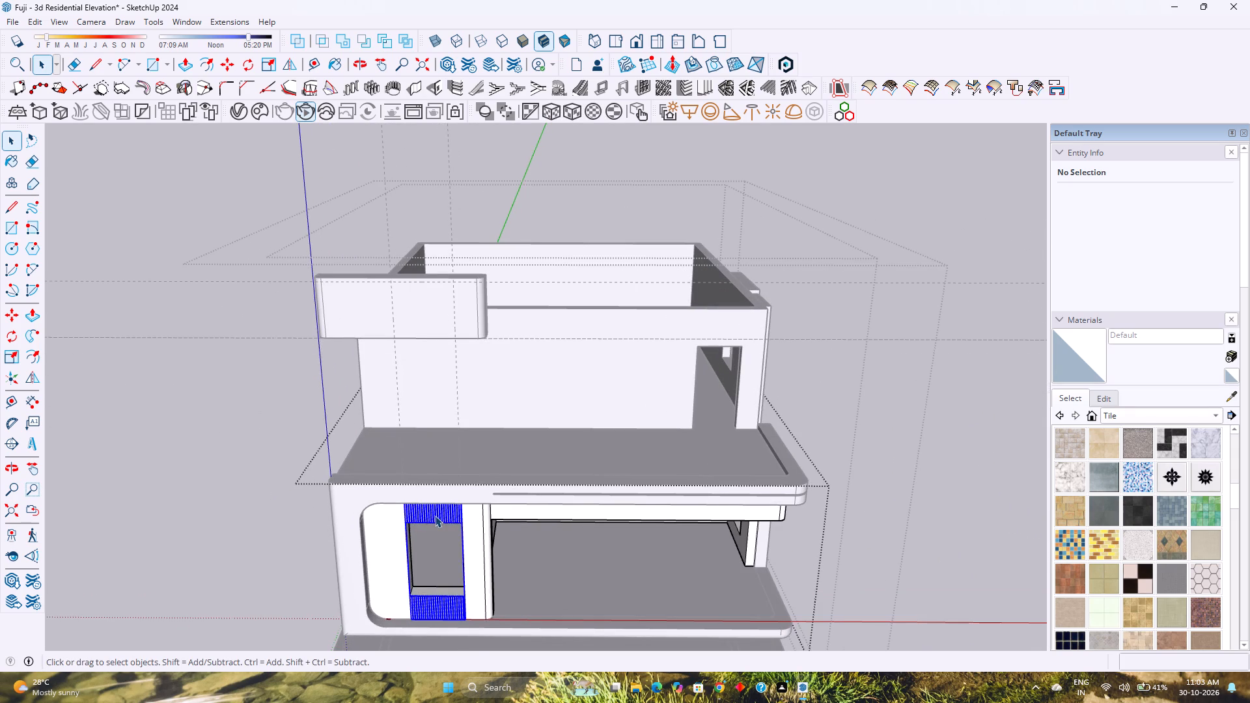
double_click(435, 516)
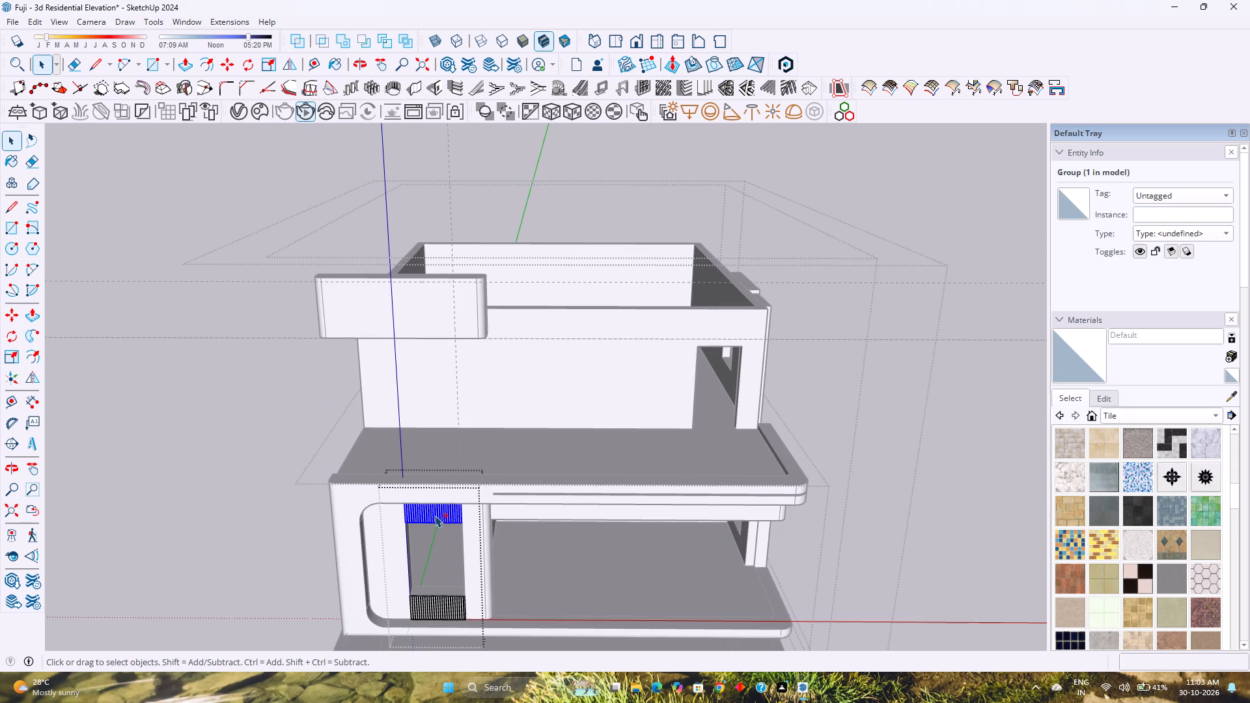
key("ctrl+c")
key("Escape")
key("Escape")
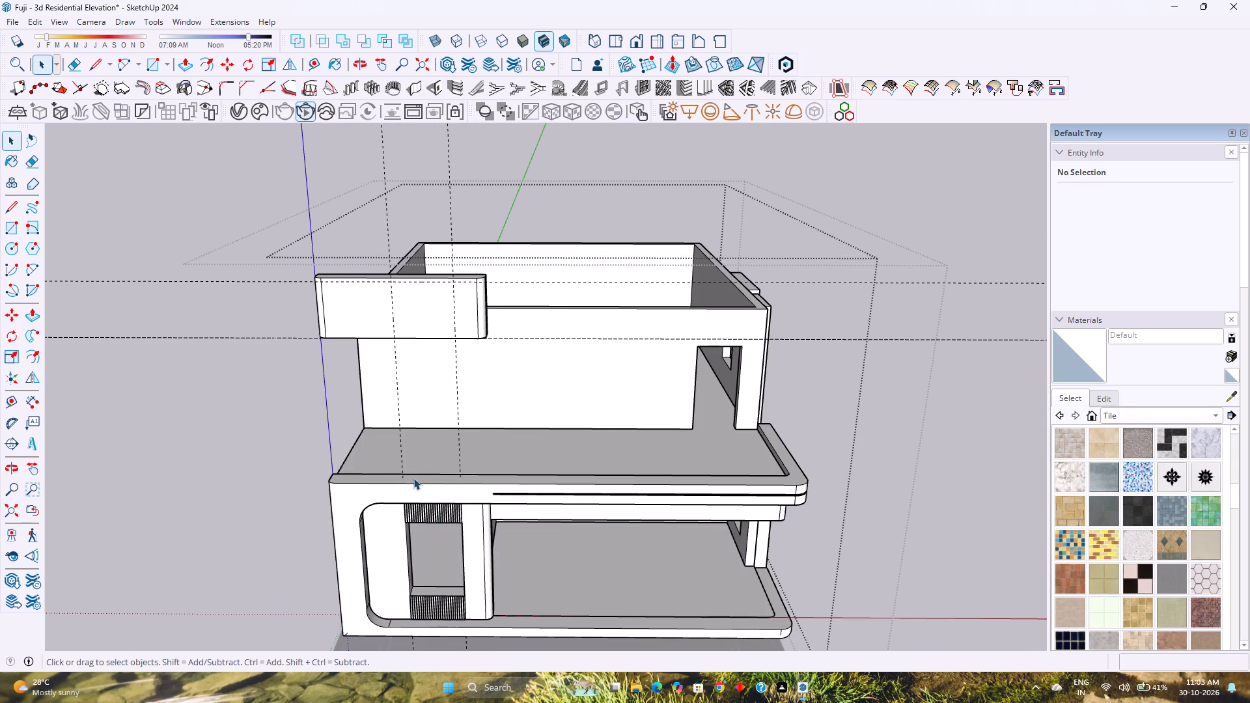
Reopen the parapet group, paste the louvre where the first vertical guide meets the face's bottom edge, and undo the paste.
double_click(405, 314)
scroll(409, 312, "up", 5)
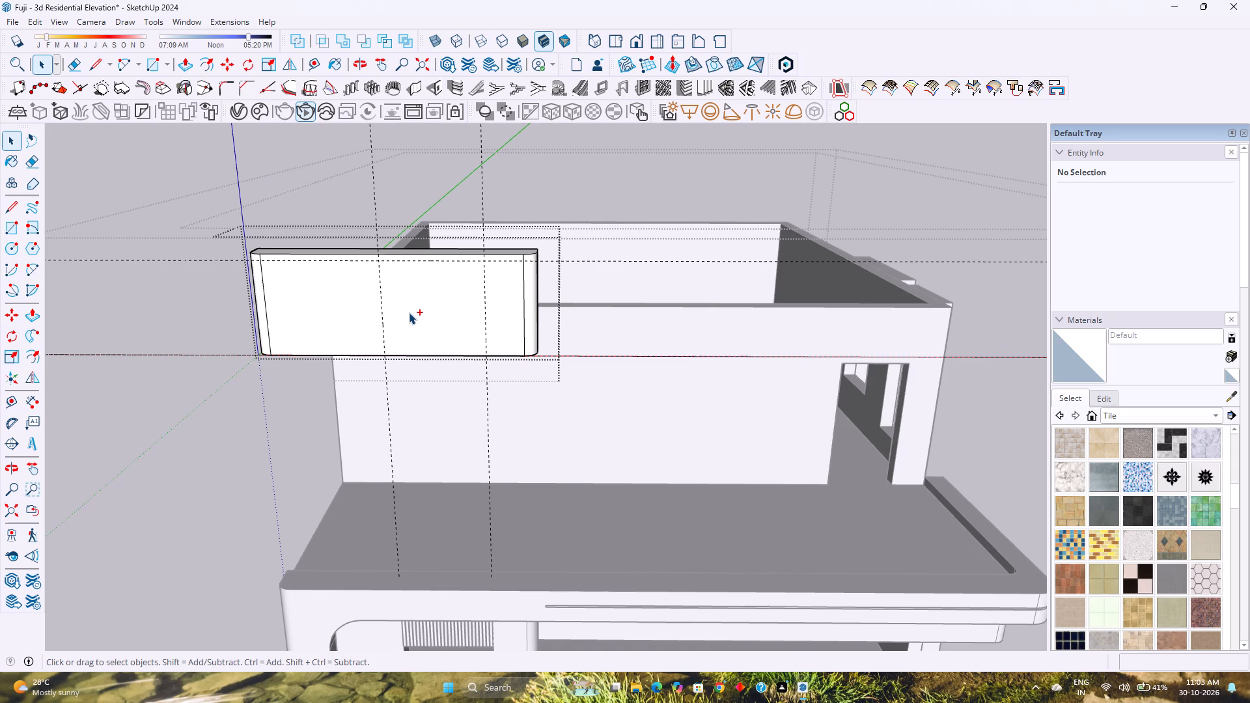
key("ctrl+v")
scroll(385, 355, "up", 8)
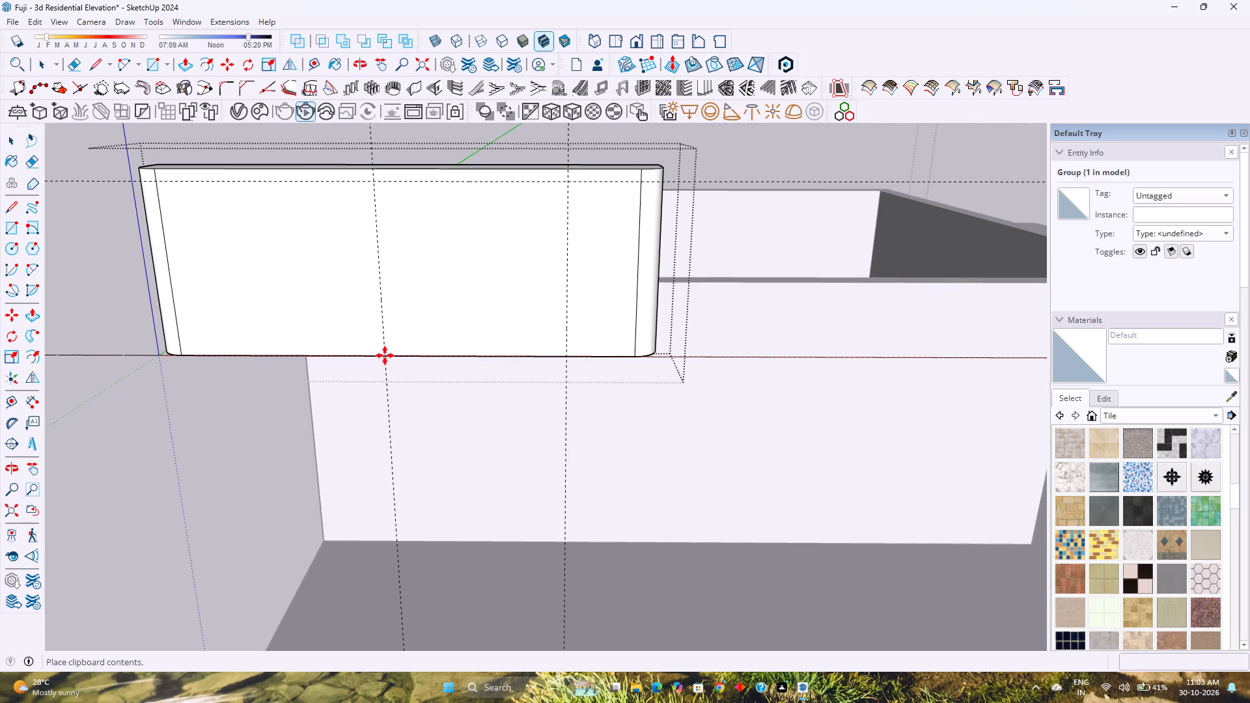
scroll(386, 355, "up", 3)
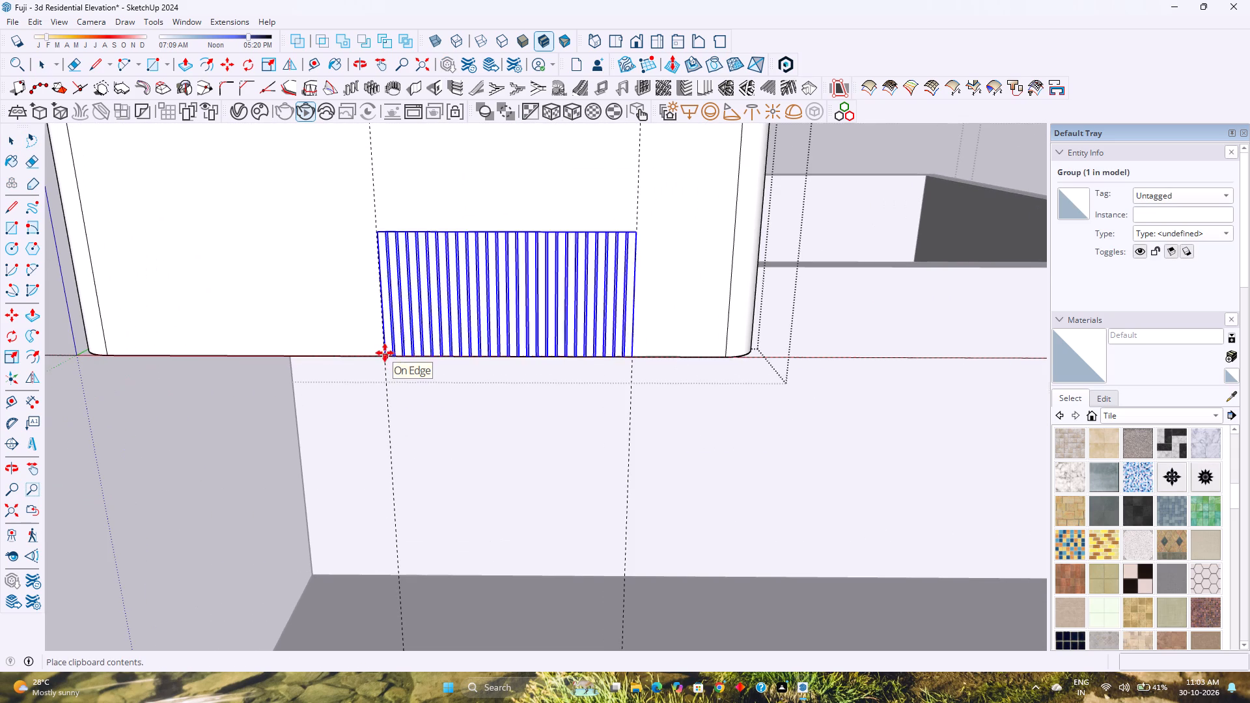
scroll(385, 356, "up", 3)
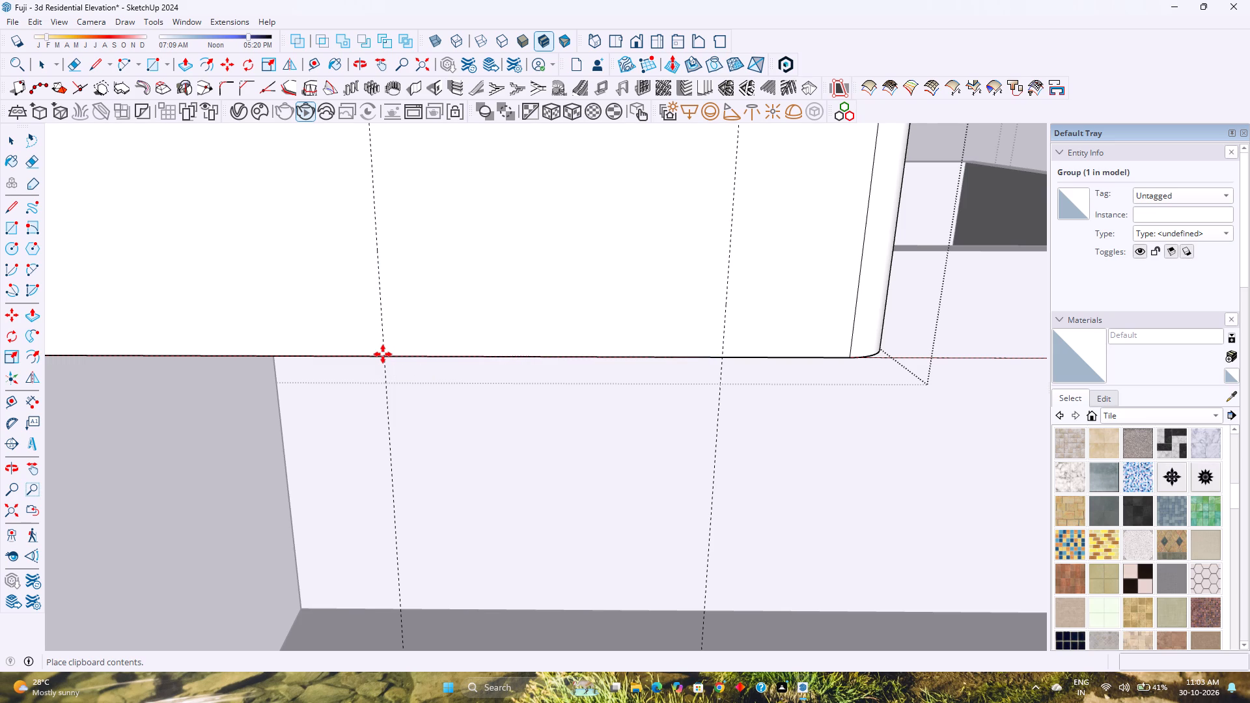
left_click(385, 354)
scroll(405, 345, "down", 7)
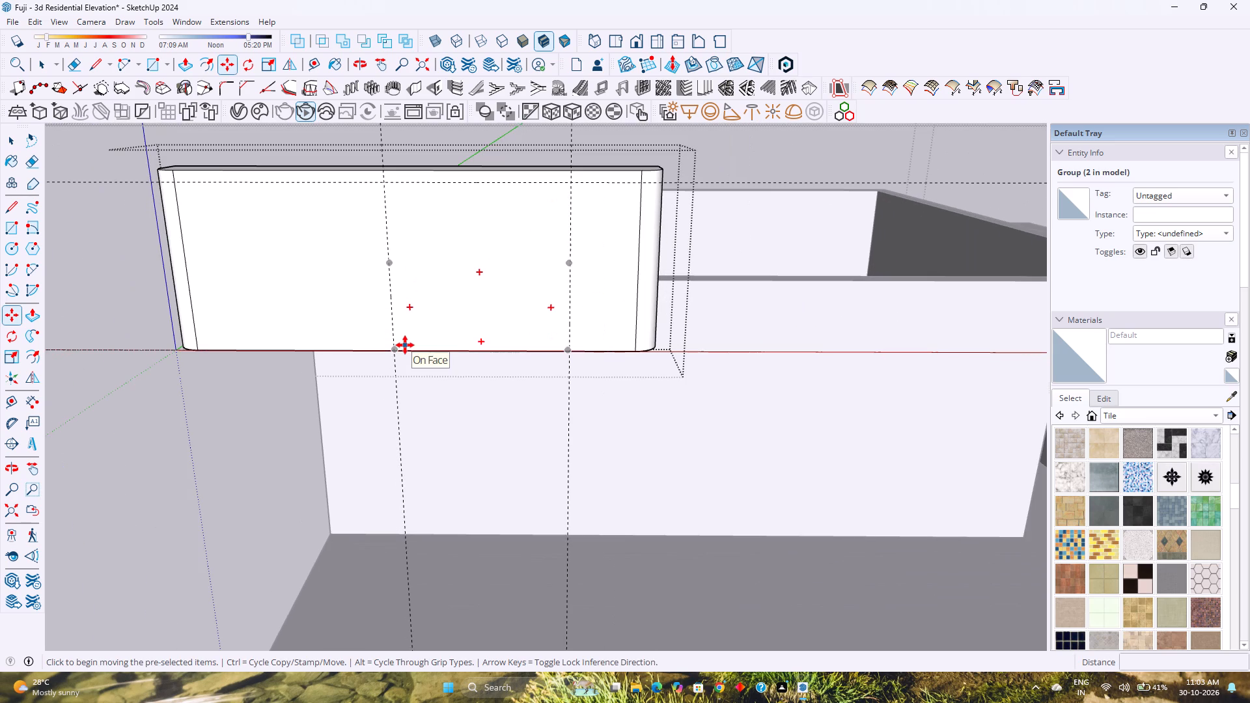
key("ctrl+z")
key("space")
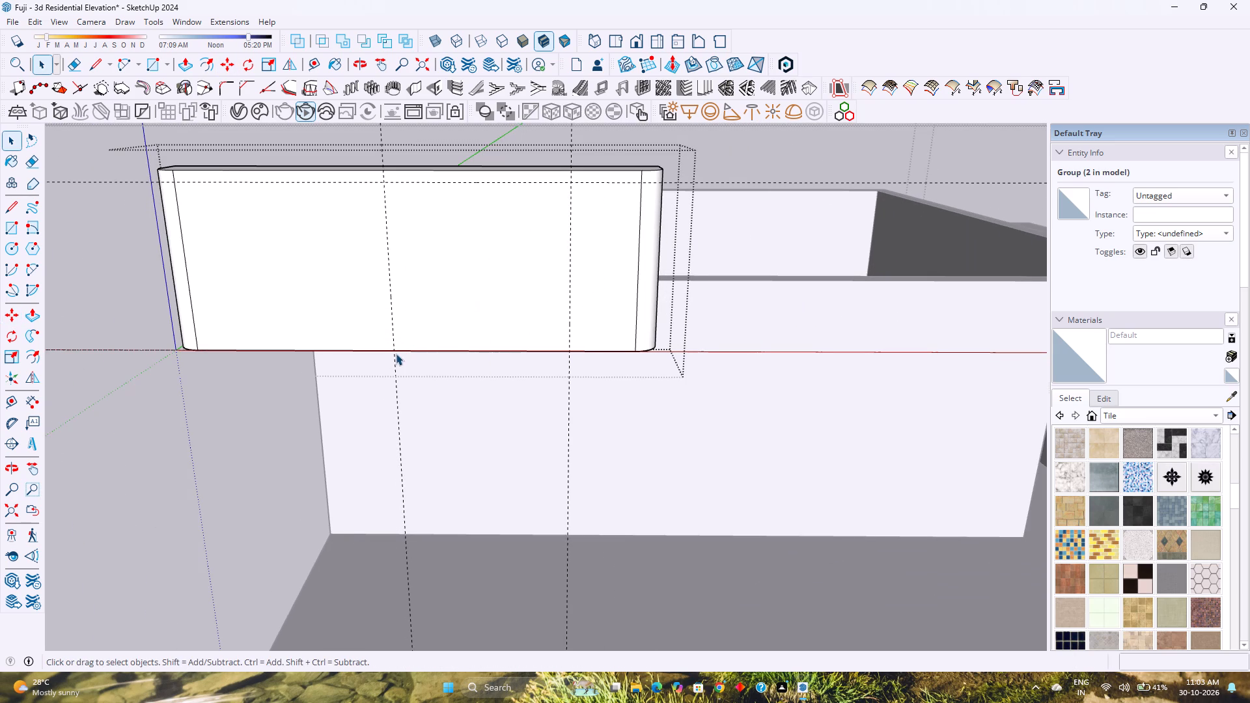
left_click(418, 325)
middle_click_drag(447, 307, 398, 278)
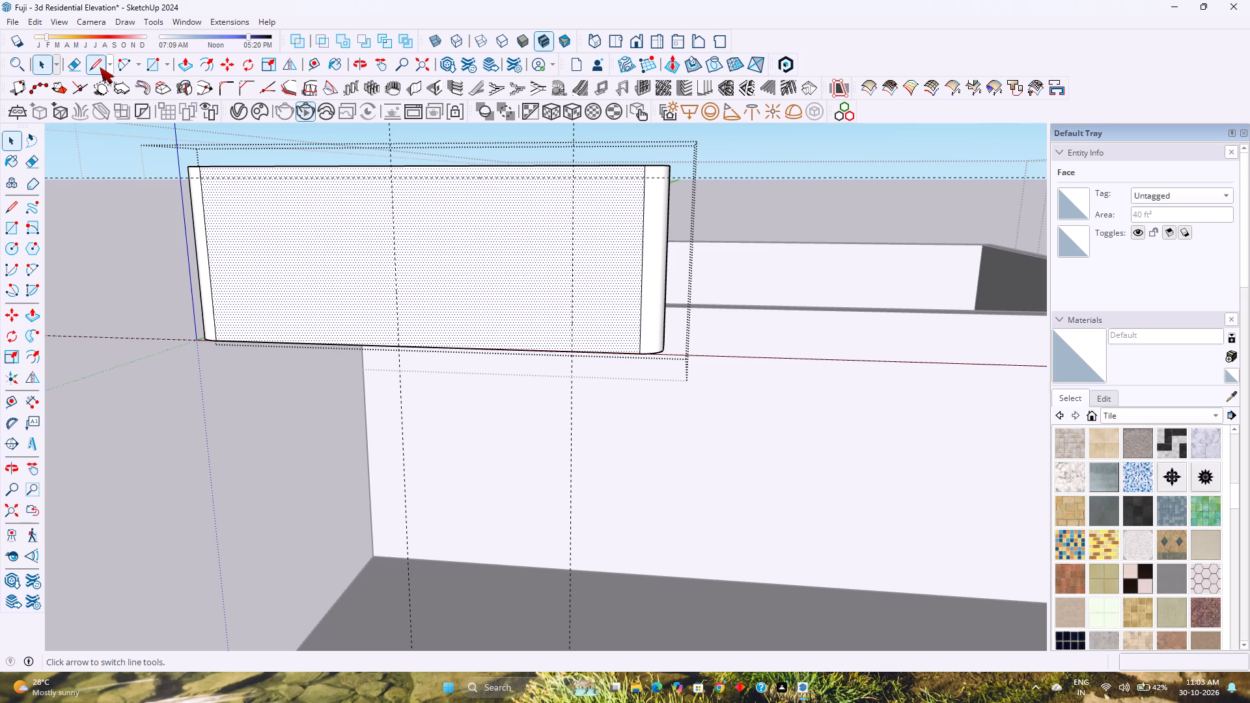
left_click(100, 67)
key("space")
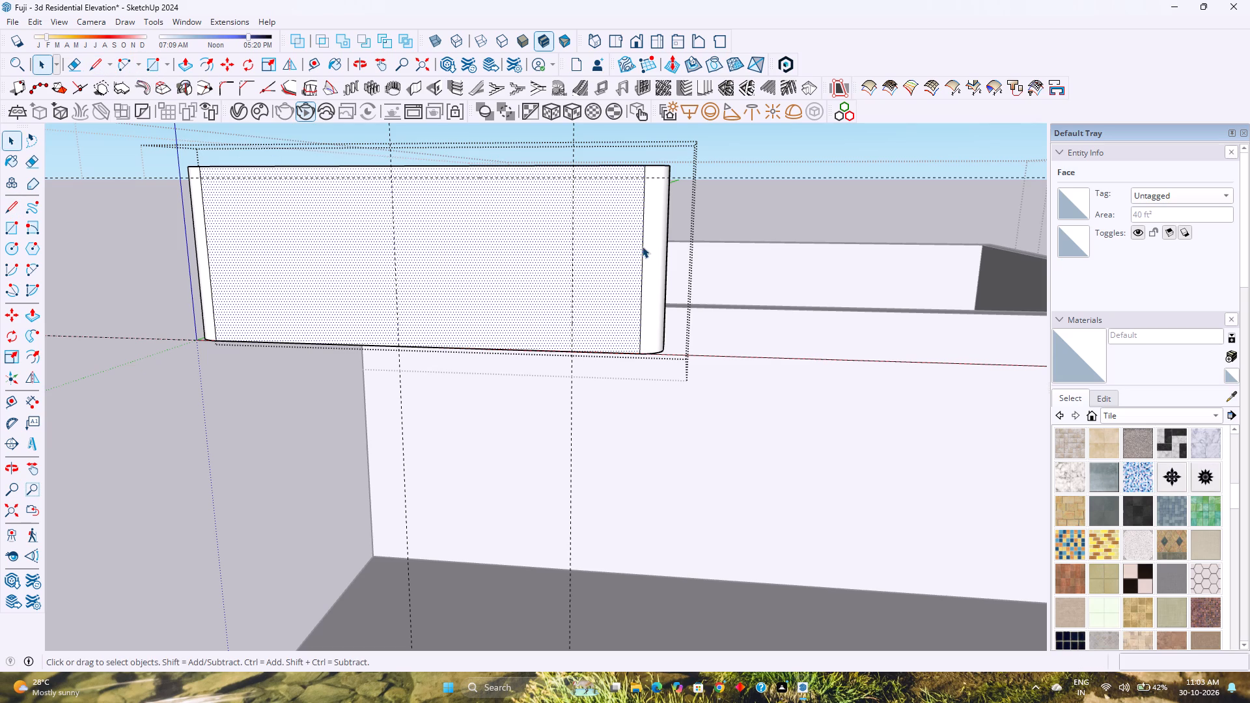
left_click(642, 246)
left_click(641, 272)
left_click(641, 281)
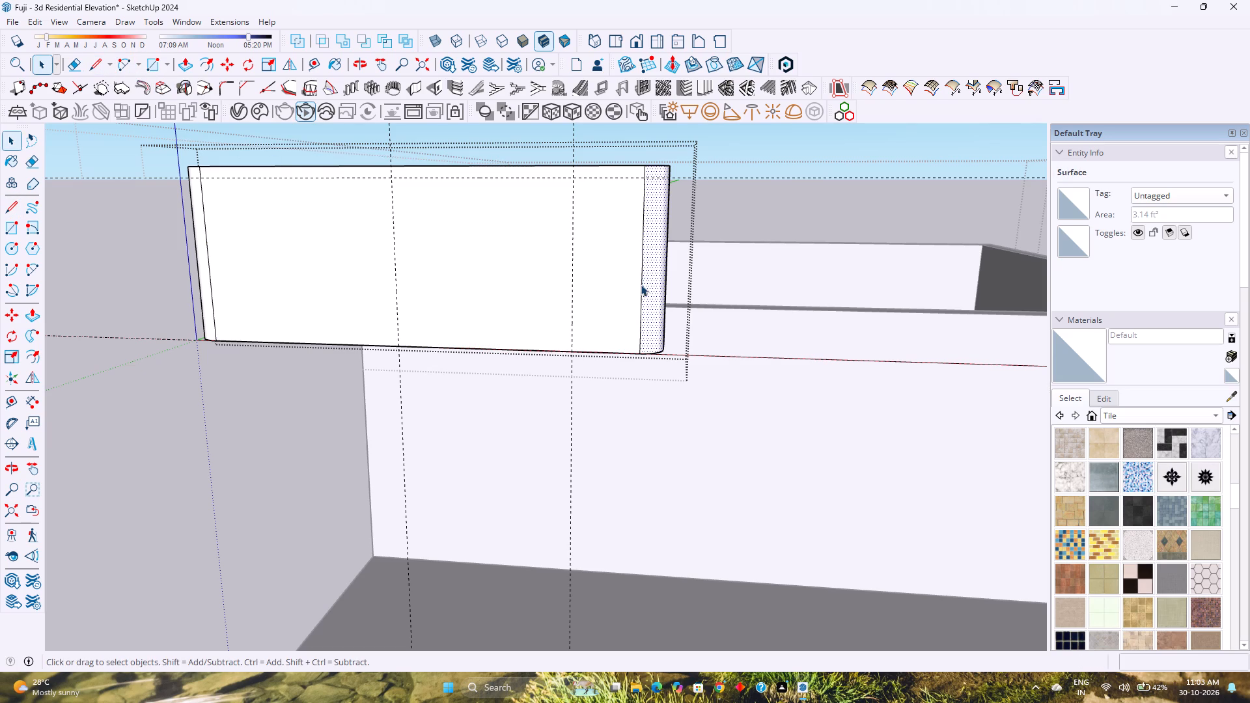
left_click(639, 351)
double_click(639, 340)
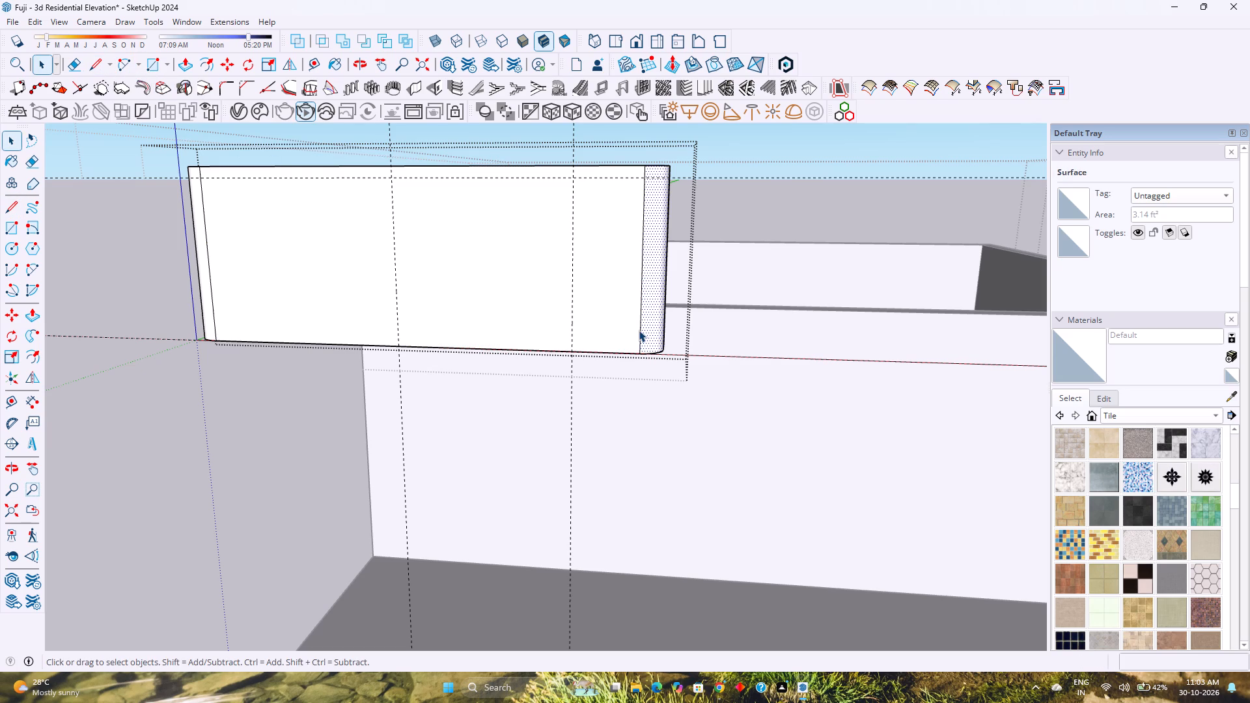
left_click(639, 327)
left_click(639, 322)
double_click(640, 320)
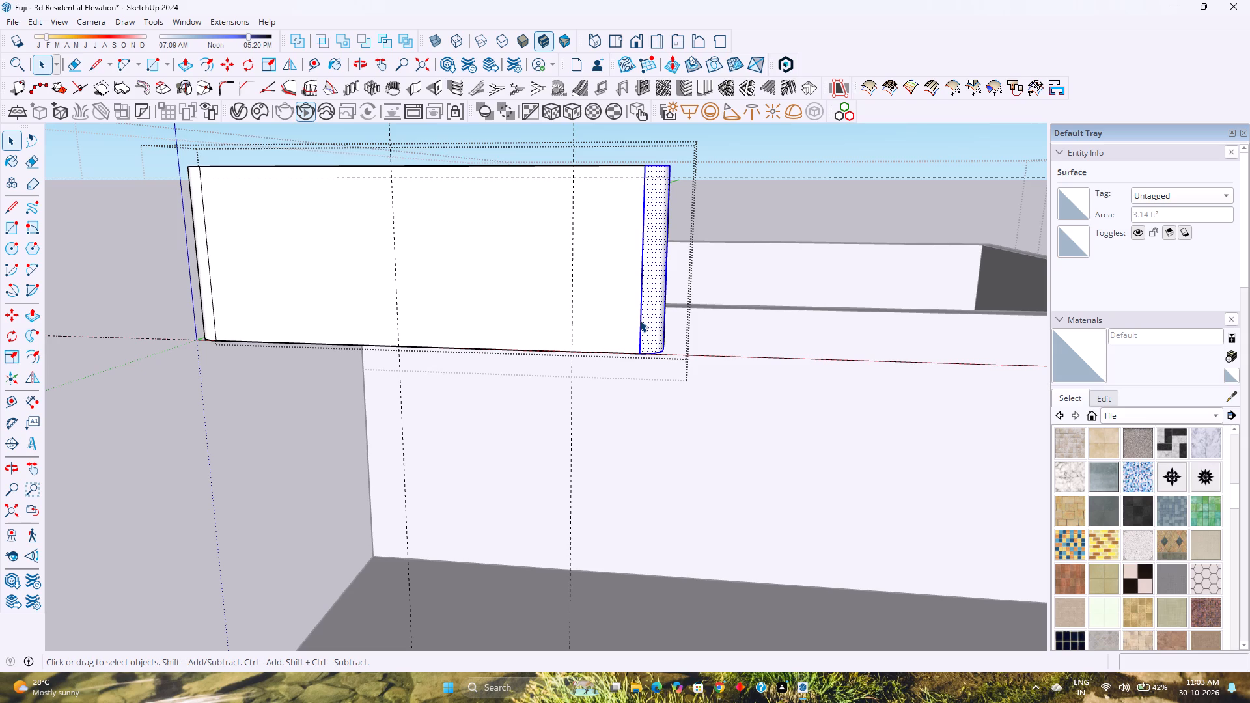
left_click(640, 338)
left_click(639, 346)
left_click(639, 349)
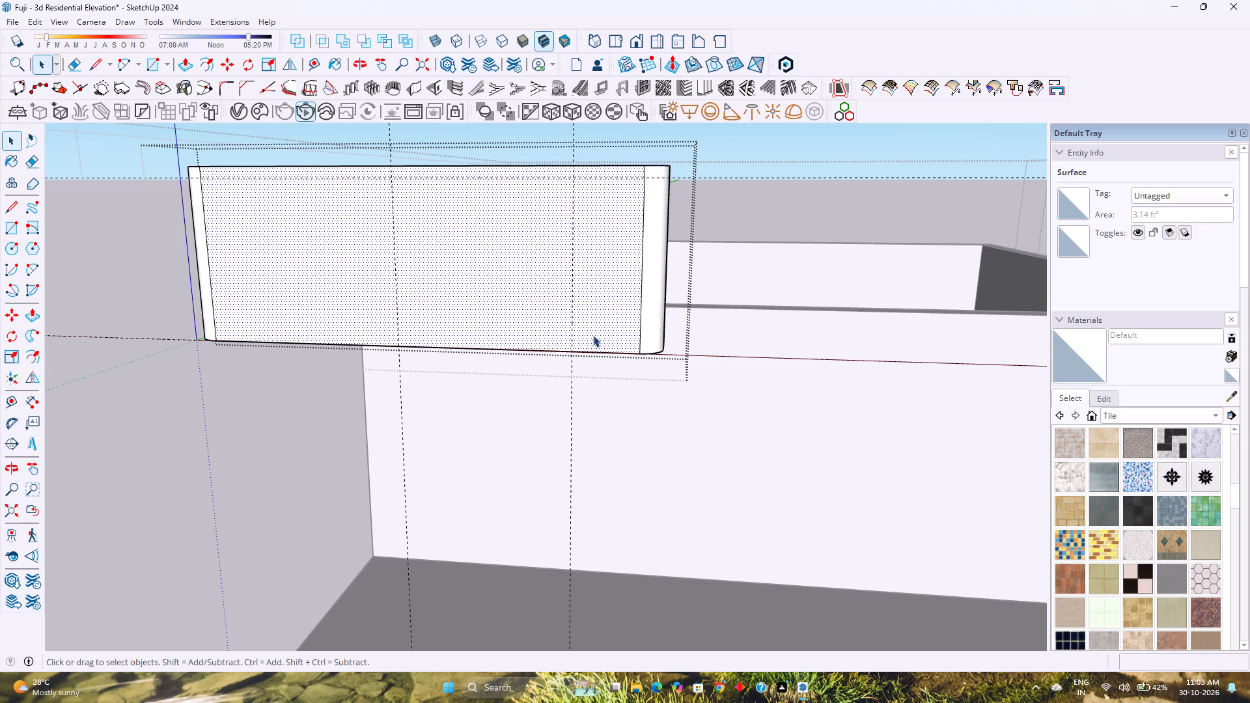
Copy the top edge of the parapet's front face straight down by 3".
left_click(479, 169)
left_click(480, 167)
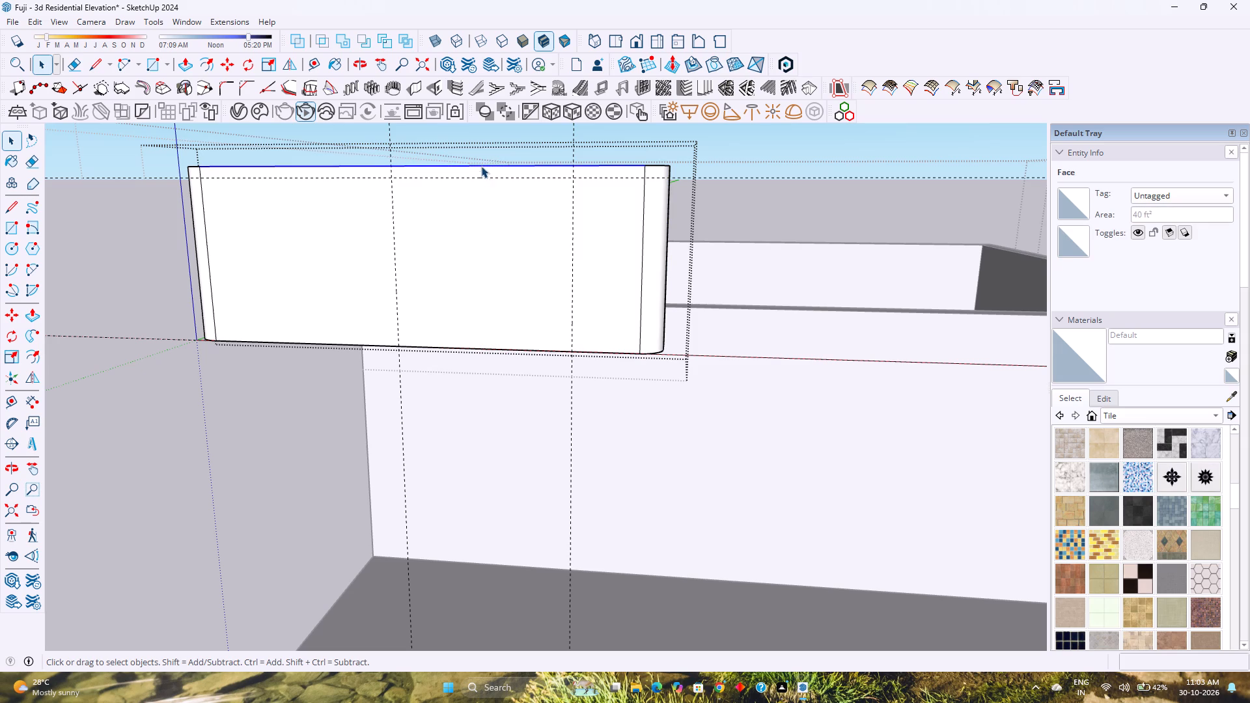
key("m")
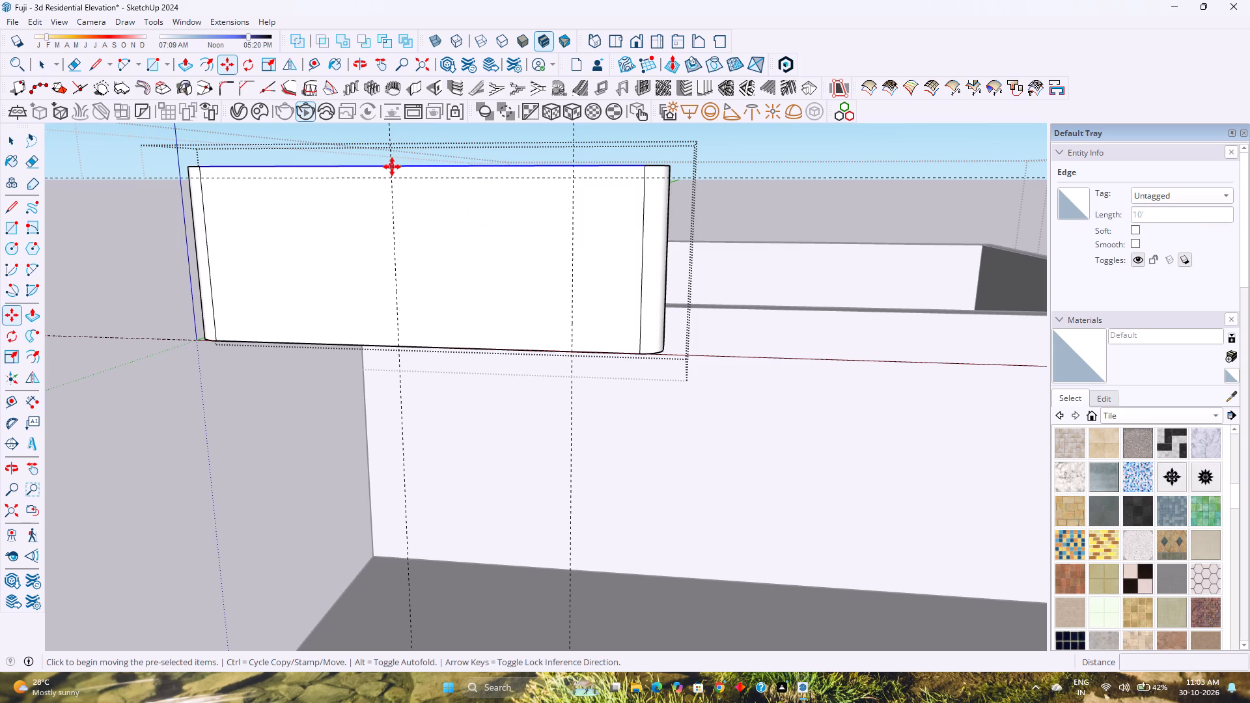
left_click(392, 166)
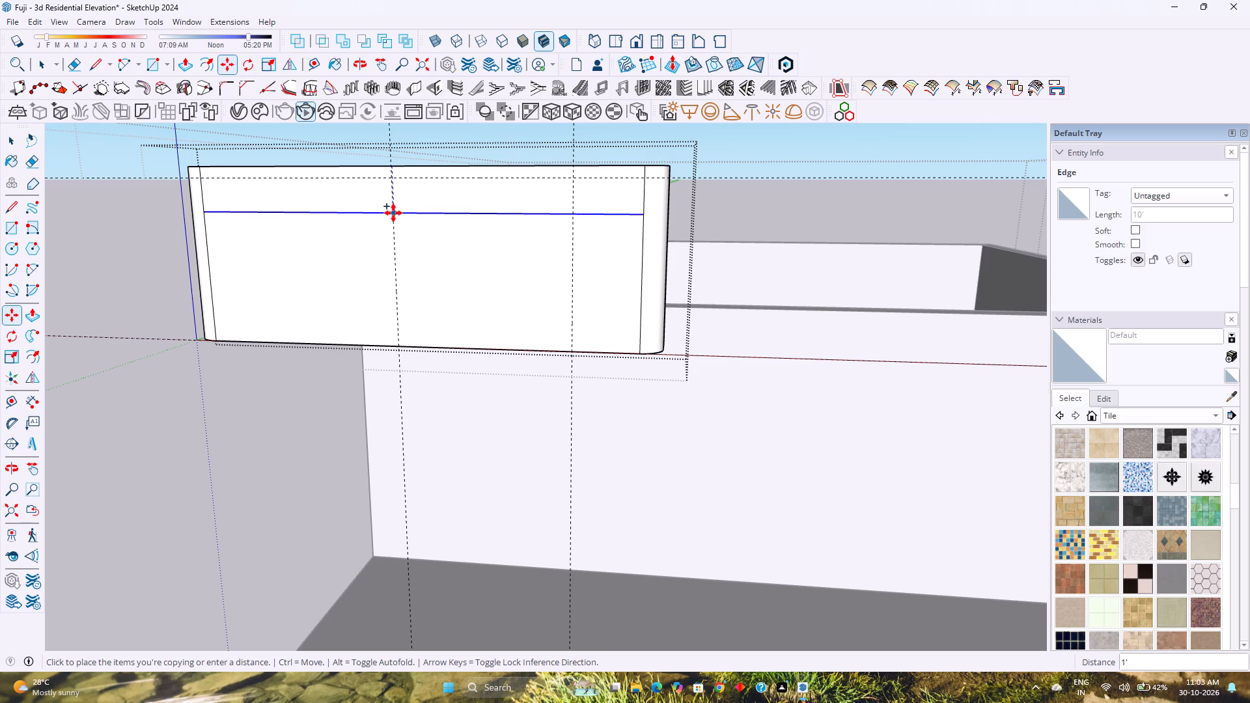
key("Up")
key("3")
key("Return")
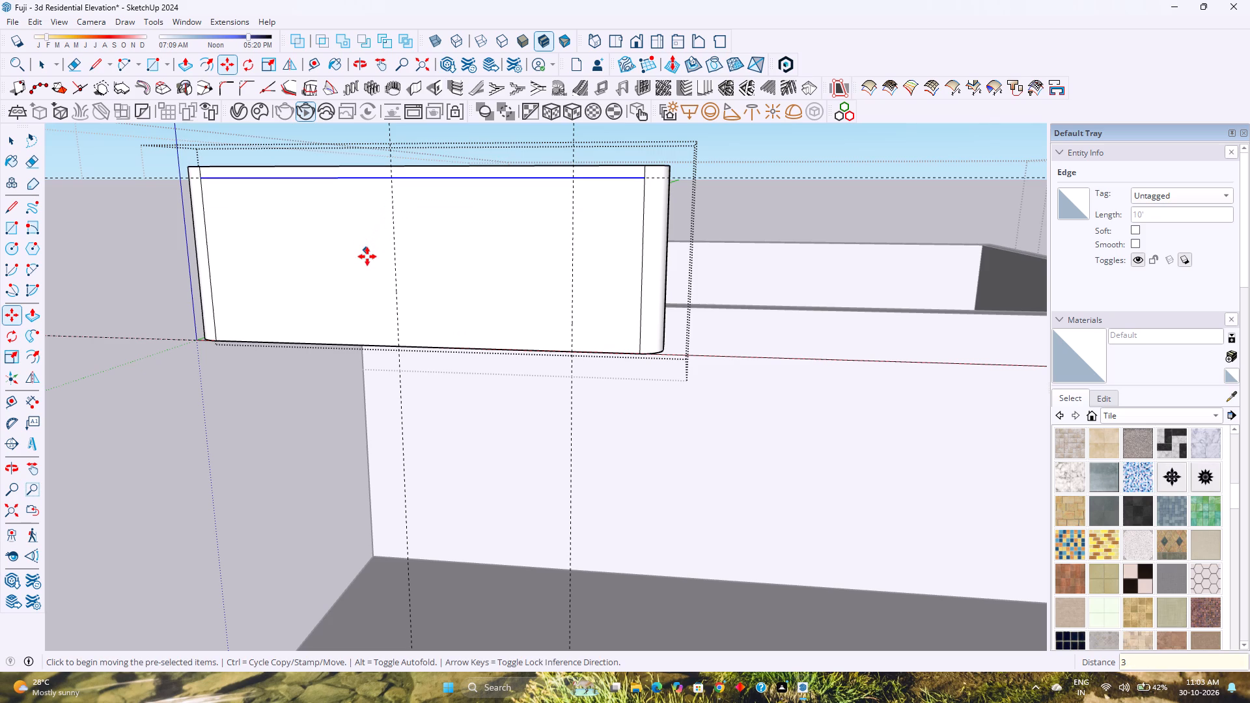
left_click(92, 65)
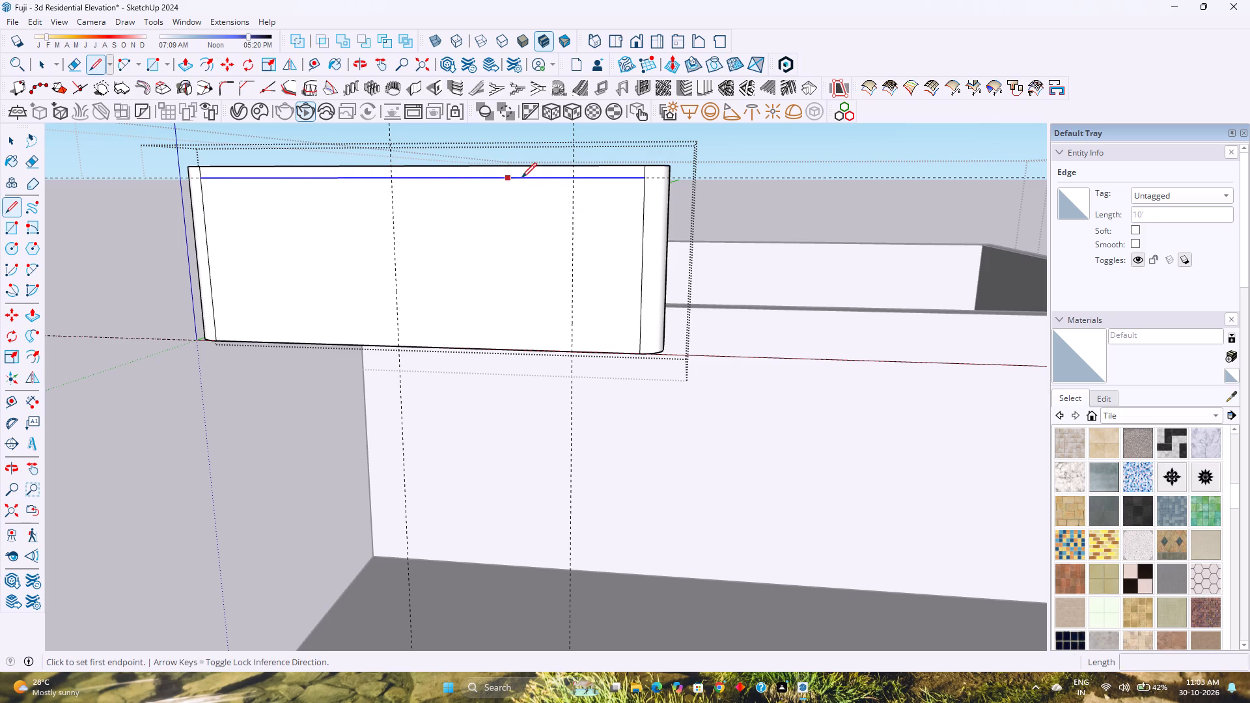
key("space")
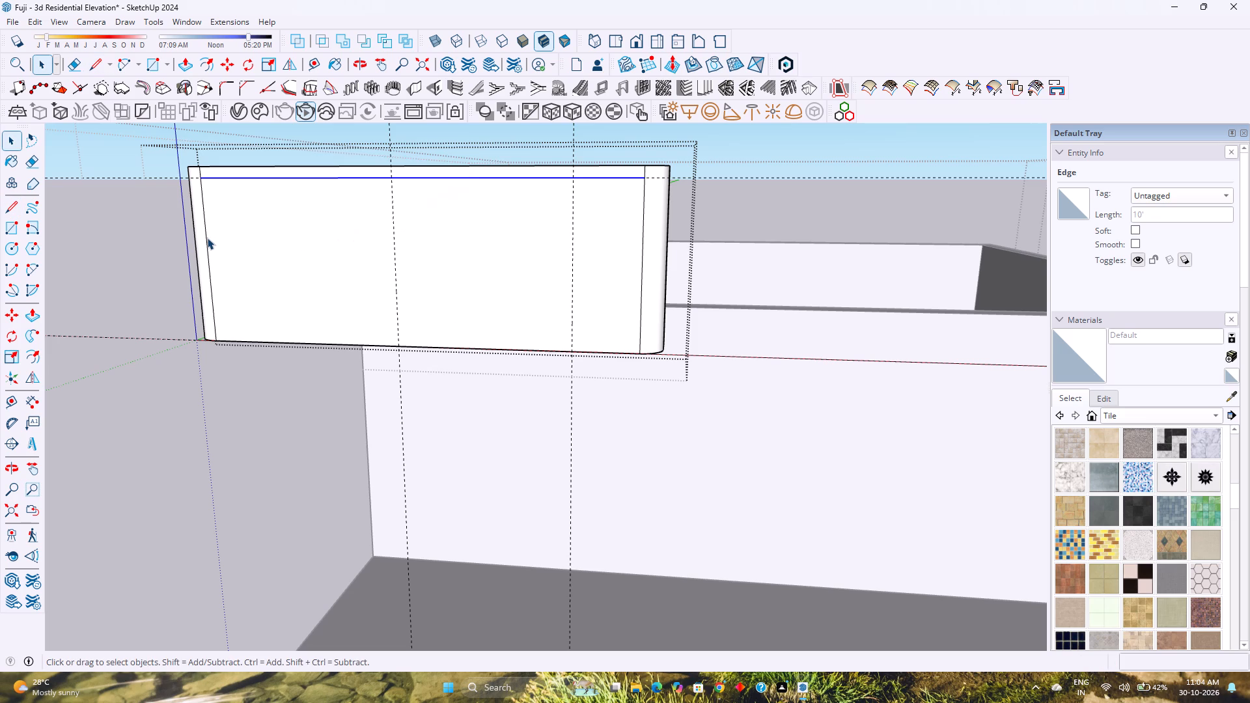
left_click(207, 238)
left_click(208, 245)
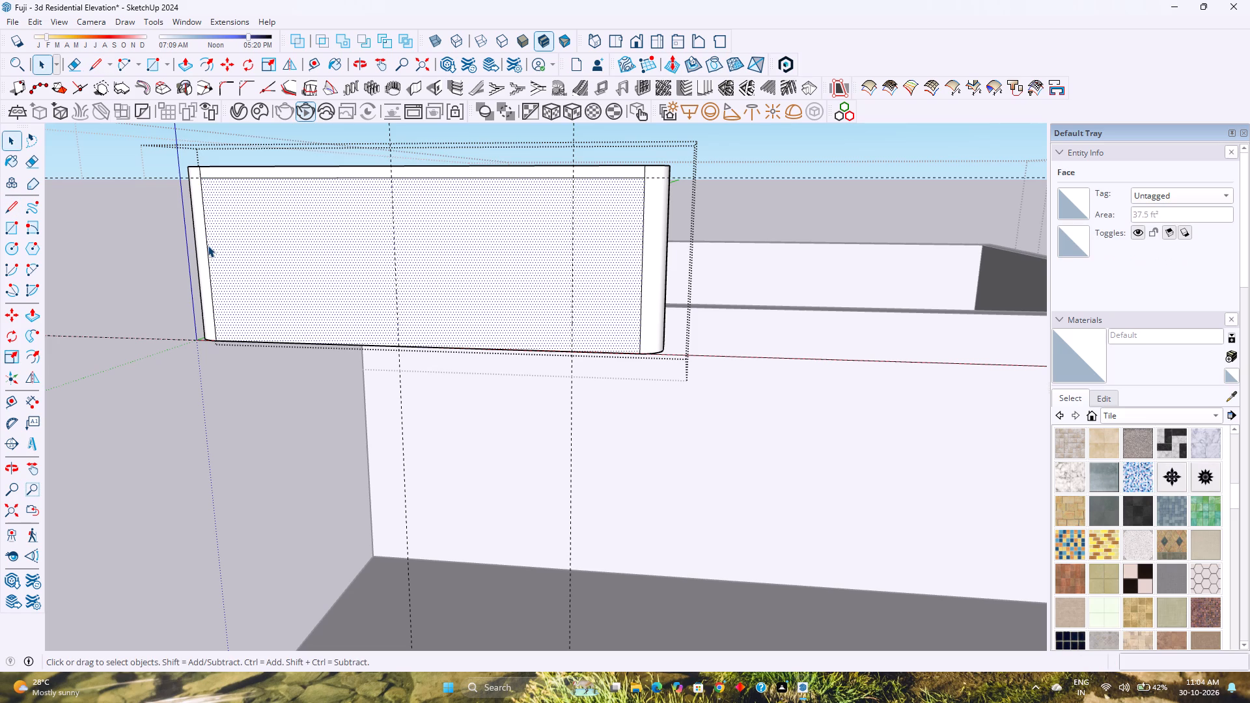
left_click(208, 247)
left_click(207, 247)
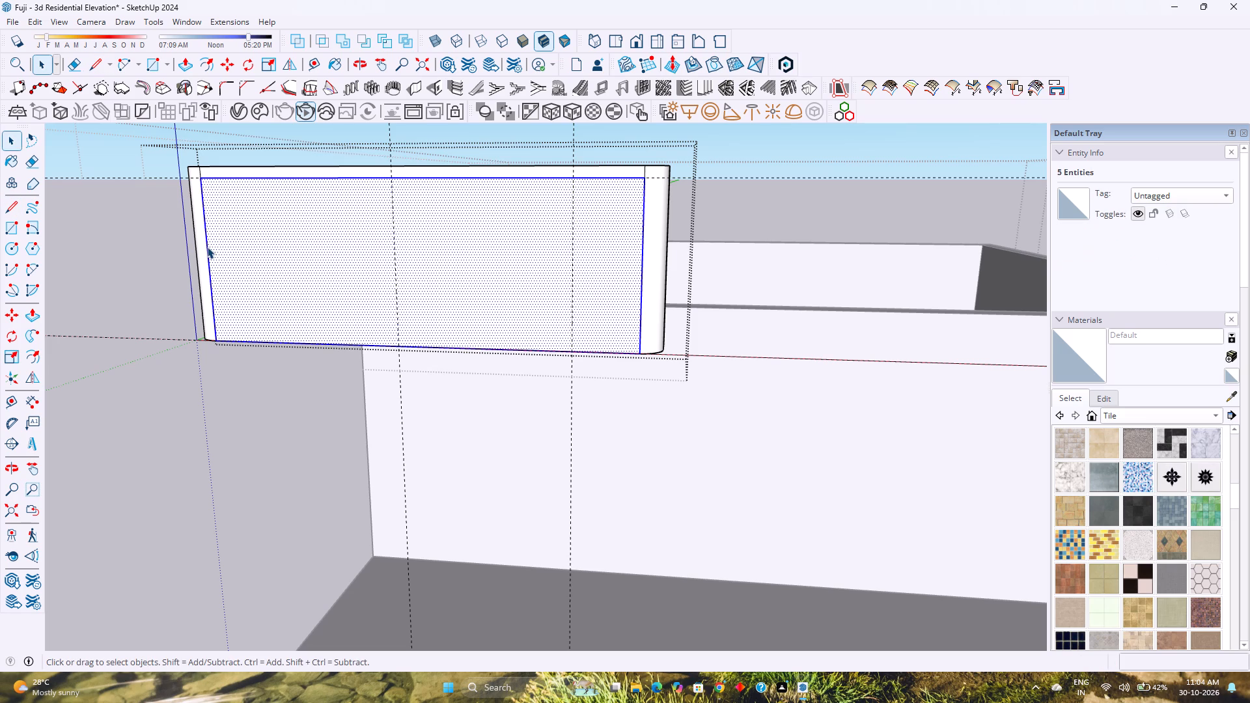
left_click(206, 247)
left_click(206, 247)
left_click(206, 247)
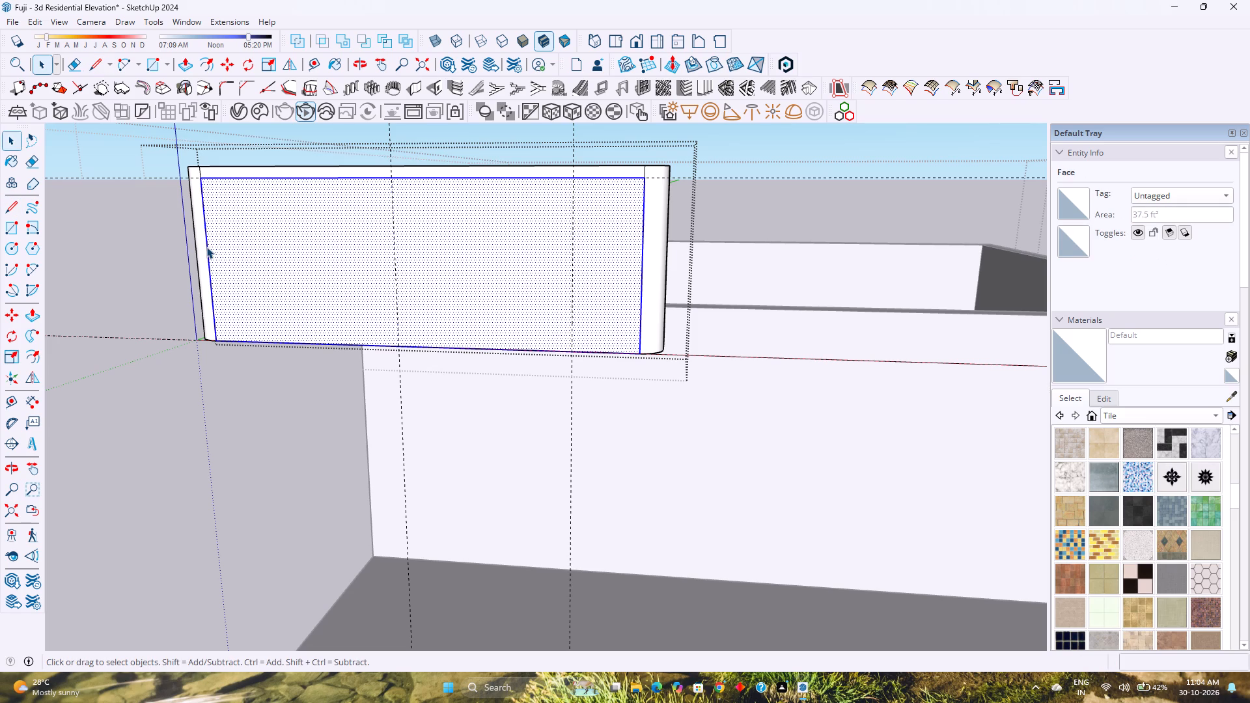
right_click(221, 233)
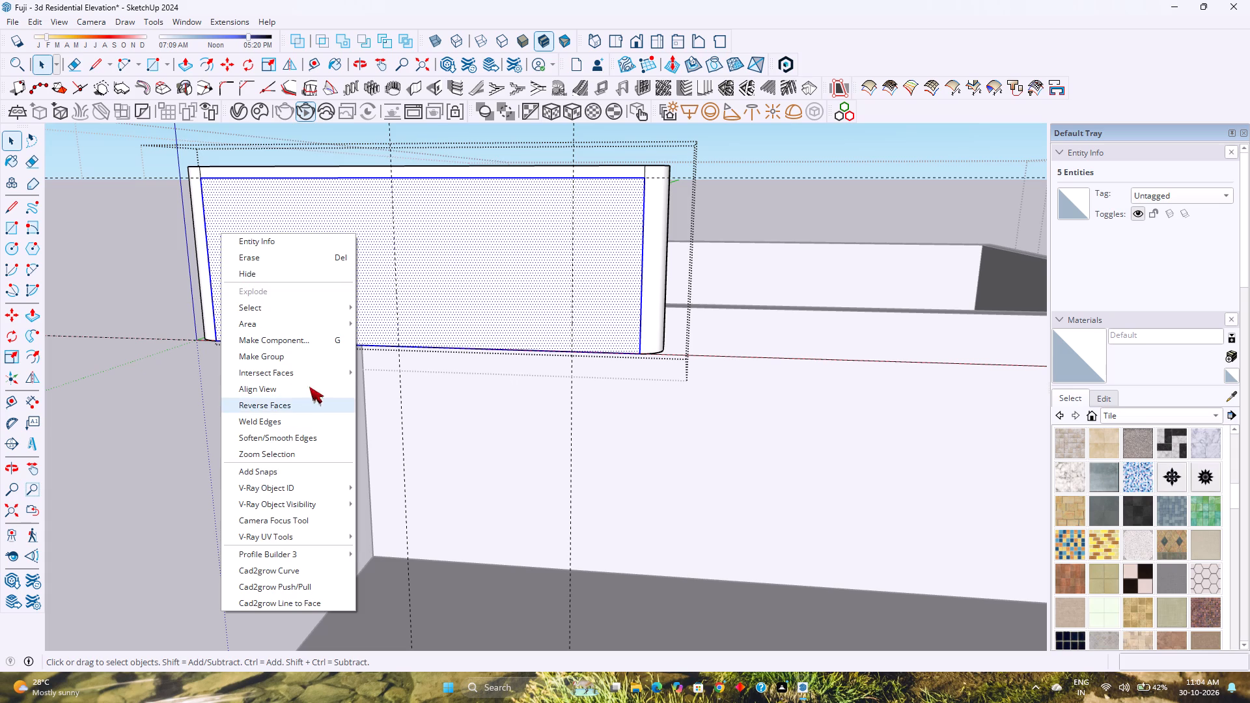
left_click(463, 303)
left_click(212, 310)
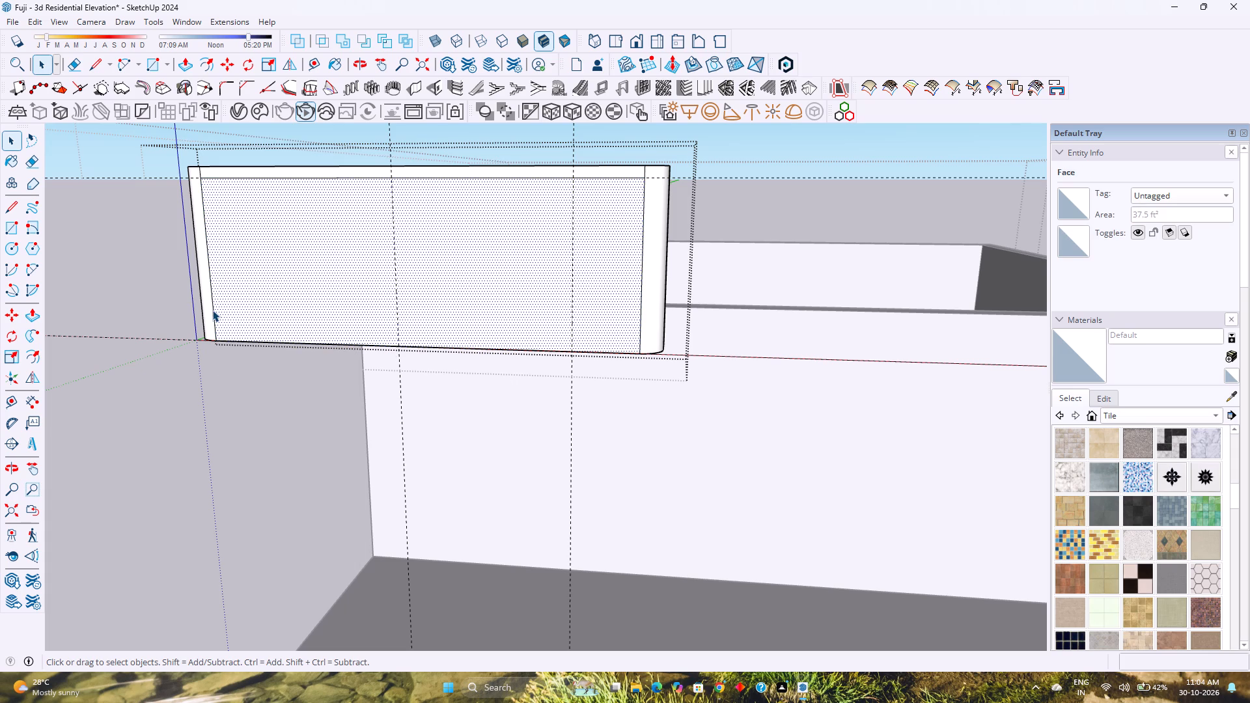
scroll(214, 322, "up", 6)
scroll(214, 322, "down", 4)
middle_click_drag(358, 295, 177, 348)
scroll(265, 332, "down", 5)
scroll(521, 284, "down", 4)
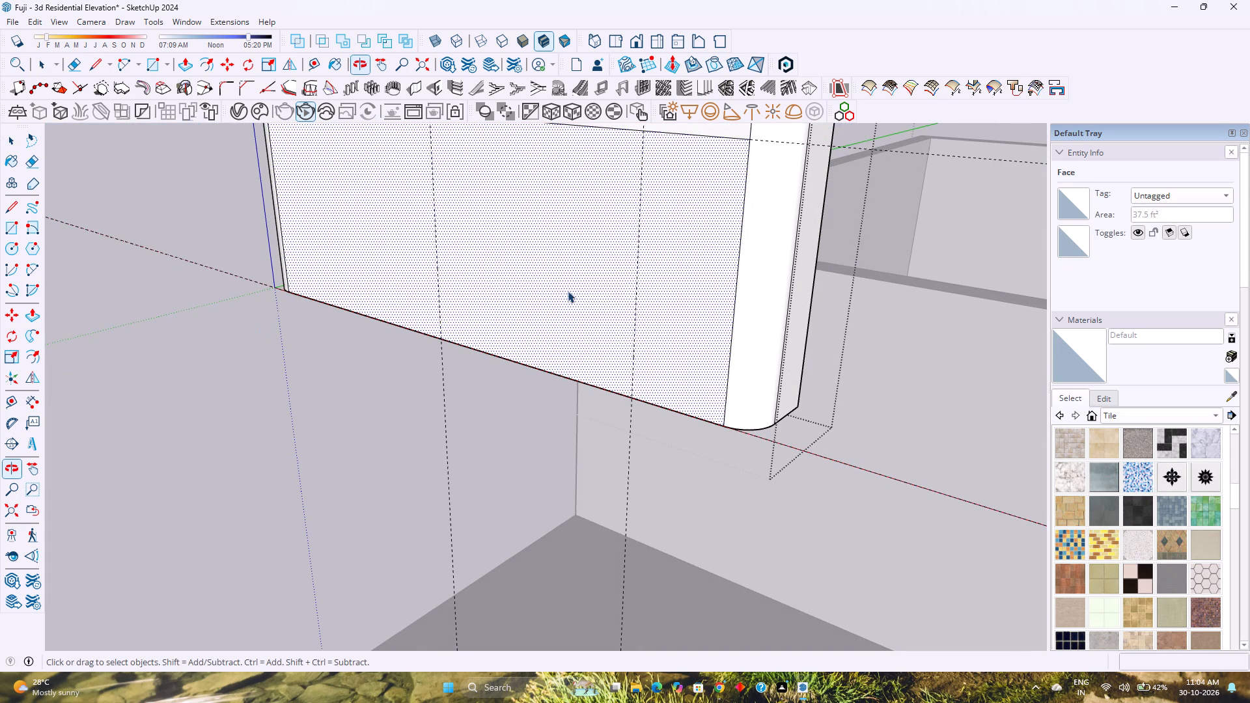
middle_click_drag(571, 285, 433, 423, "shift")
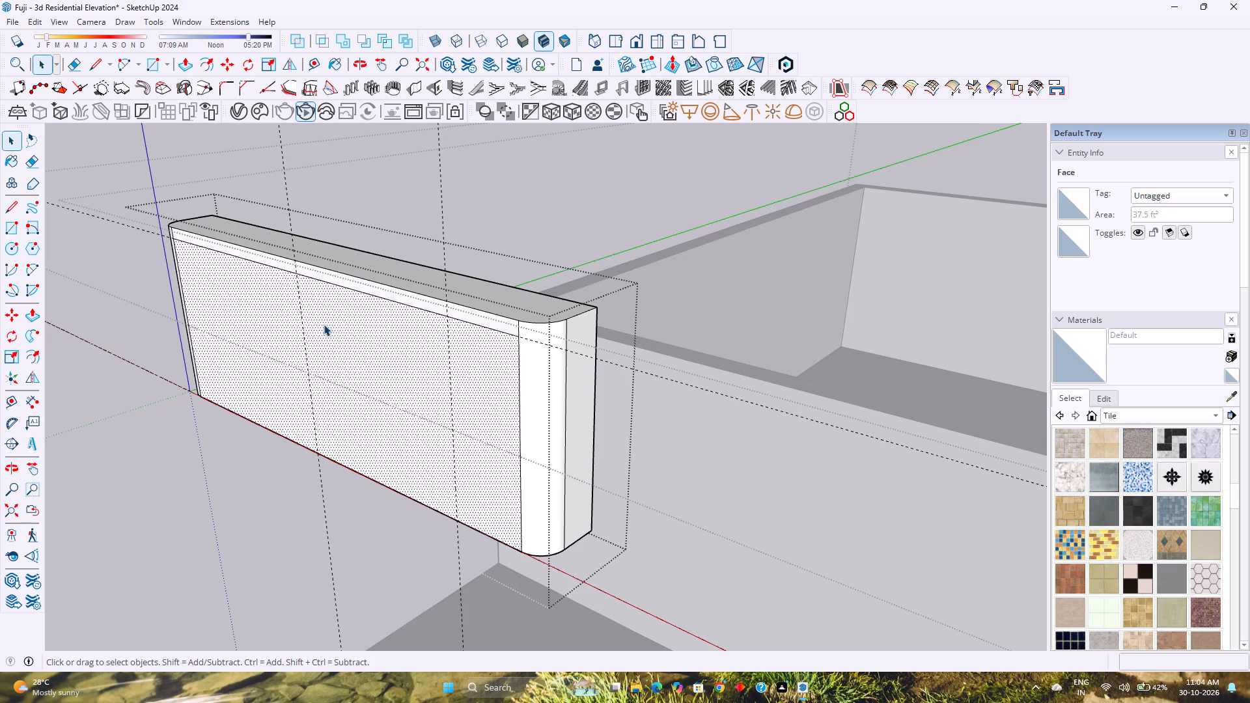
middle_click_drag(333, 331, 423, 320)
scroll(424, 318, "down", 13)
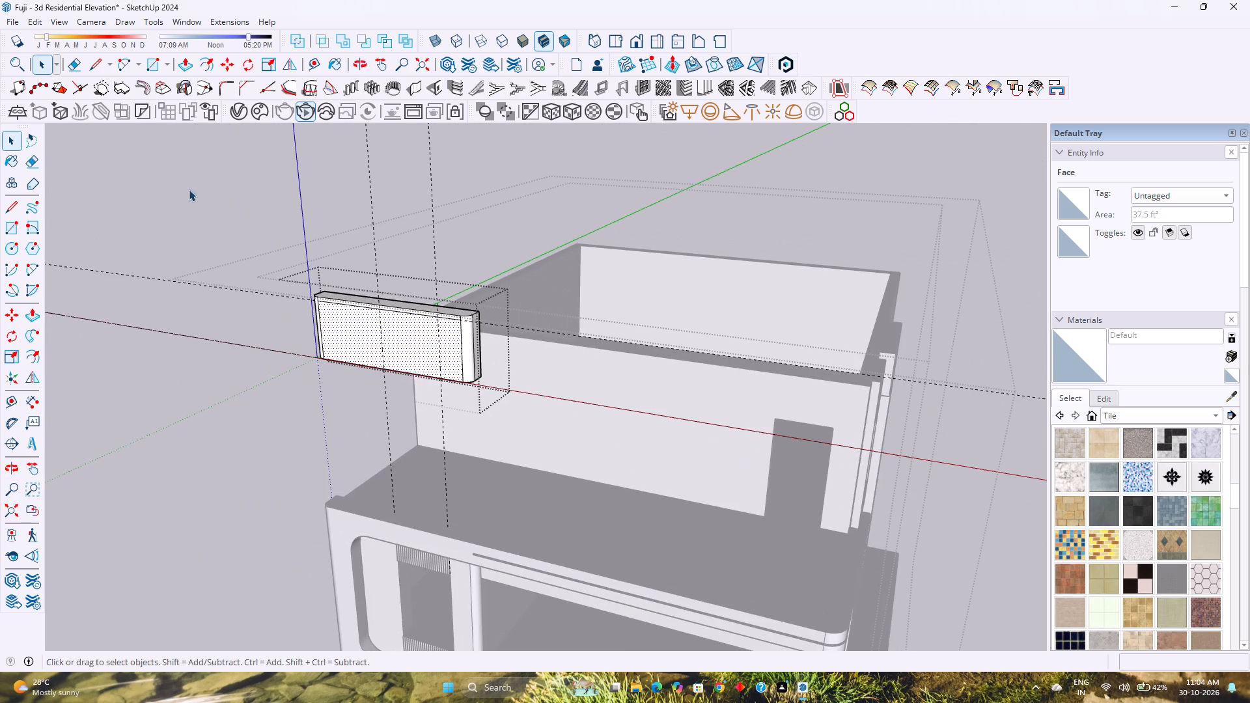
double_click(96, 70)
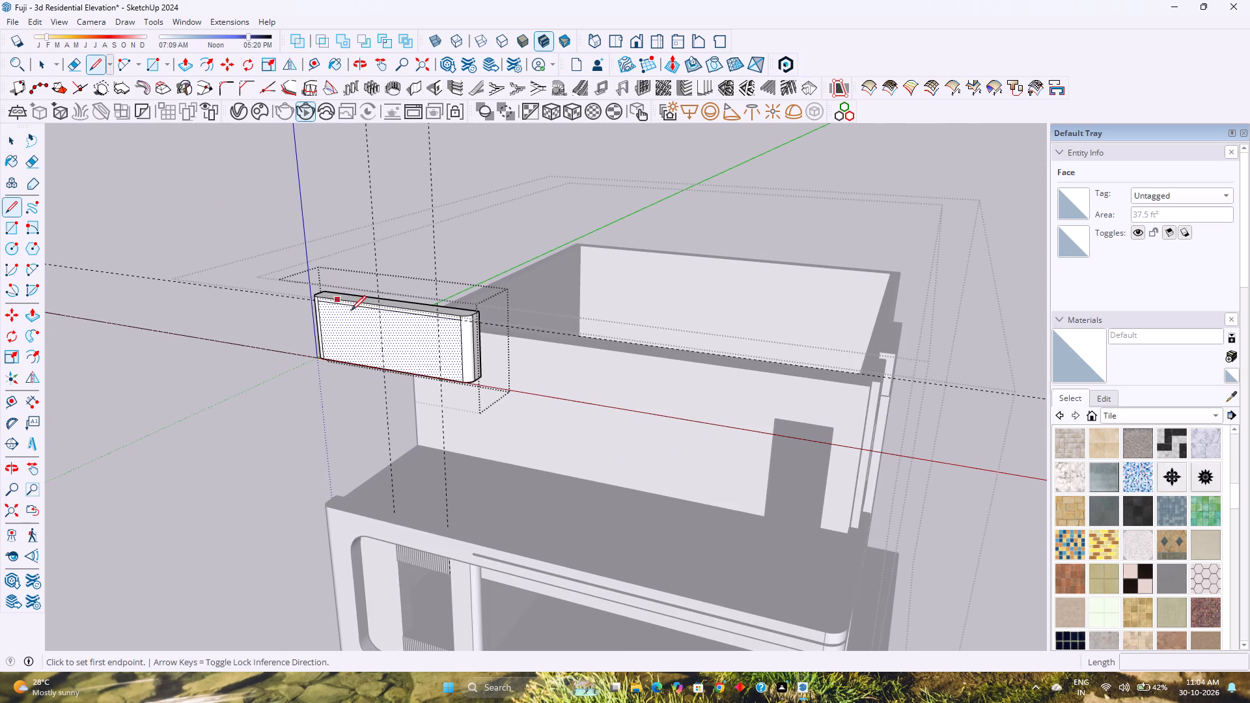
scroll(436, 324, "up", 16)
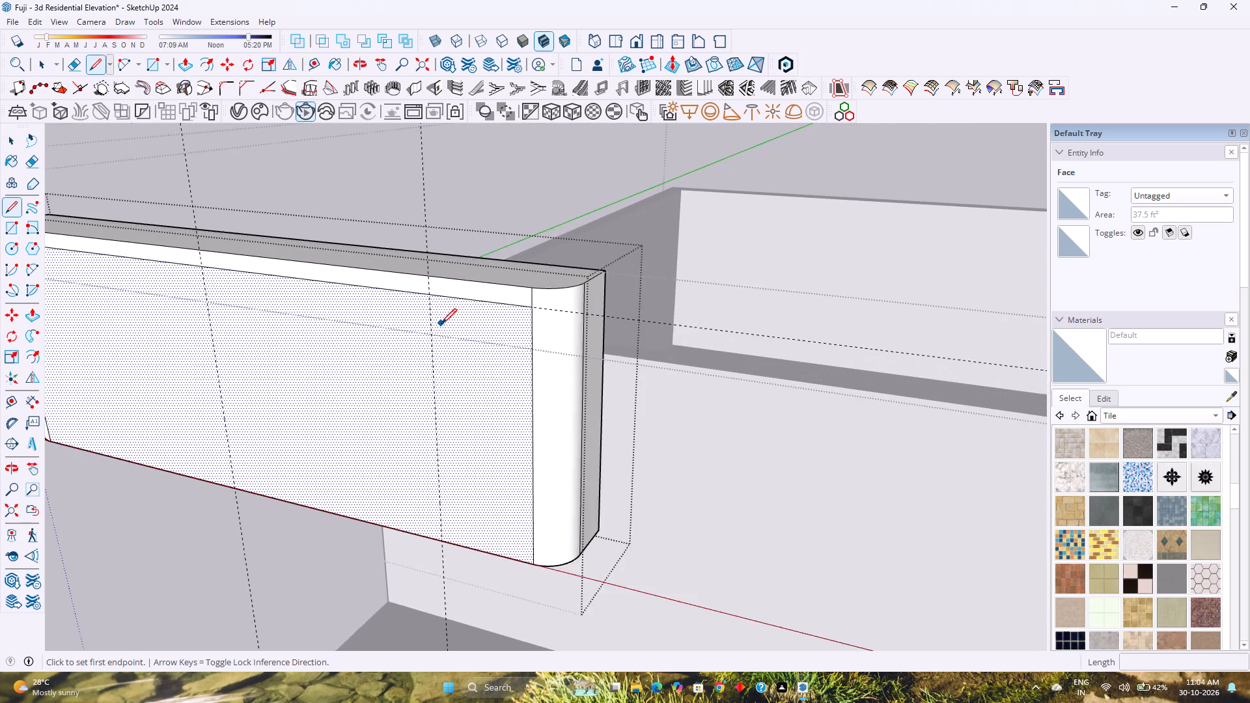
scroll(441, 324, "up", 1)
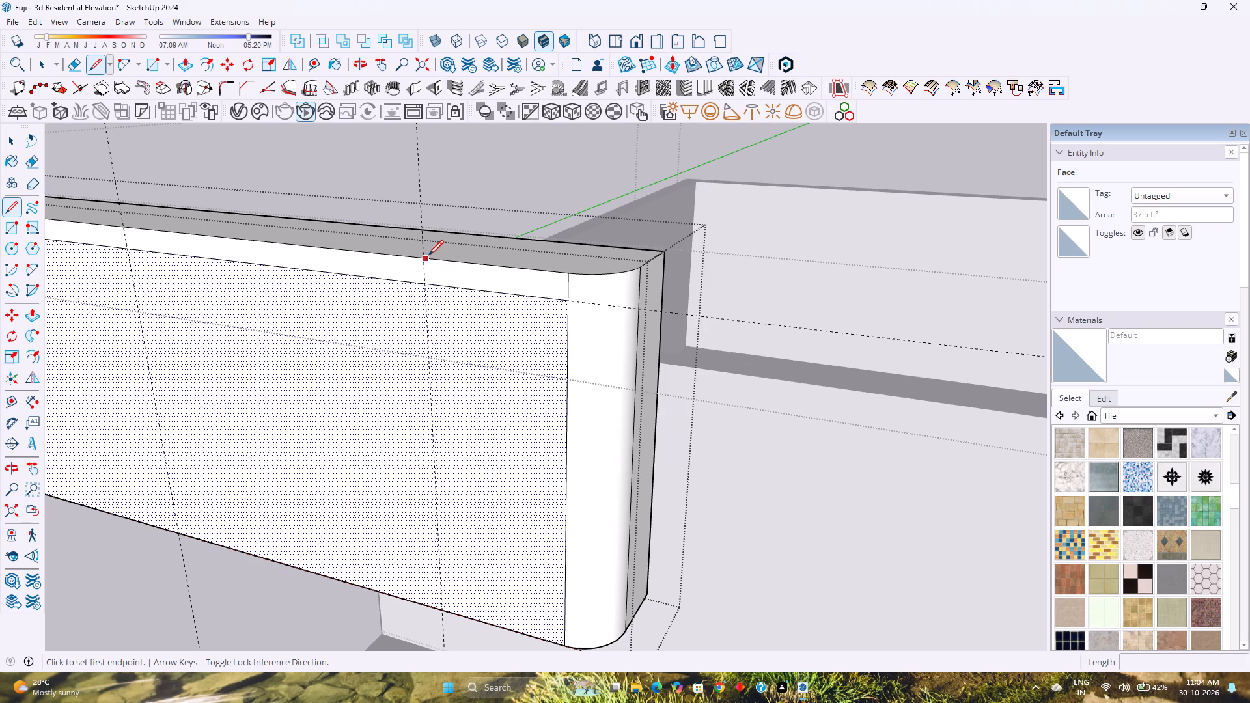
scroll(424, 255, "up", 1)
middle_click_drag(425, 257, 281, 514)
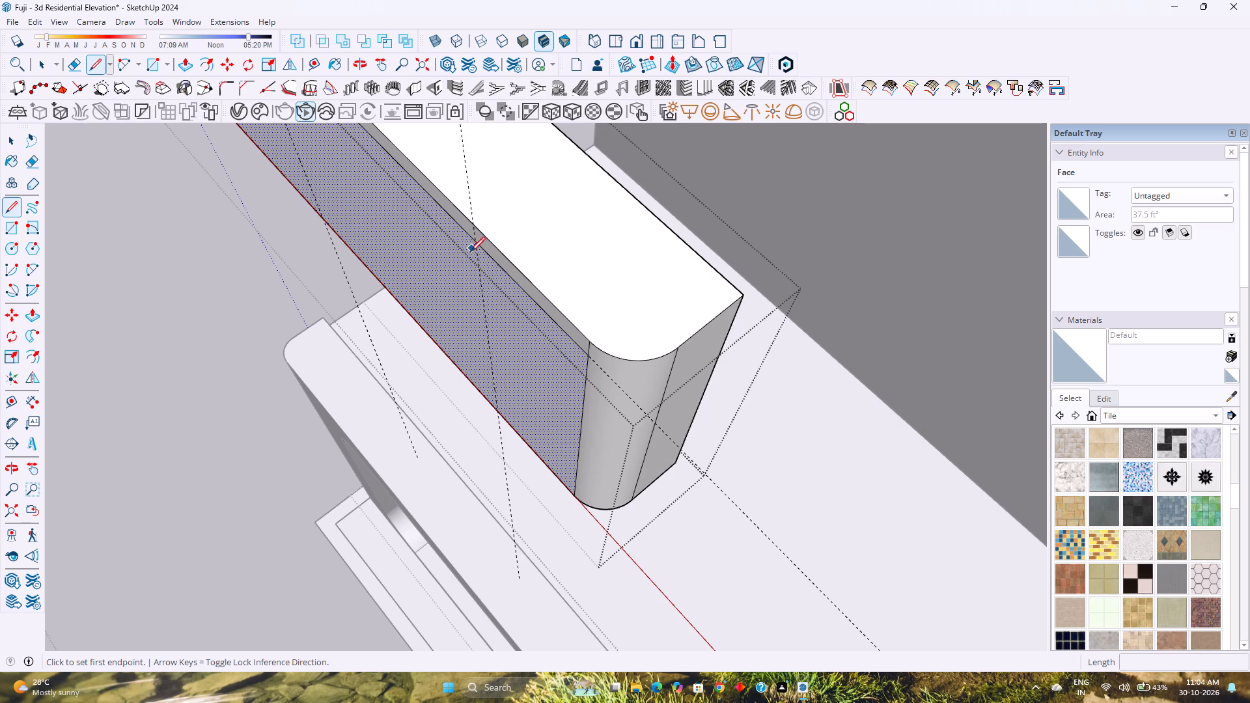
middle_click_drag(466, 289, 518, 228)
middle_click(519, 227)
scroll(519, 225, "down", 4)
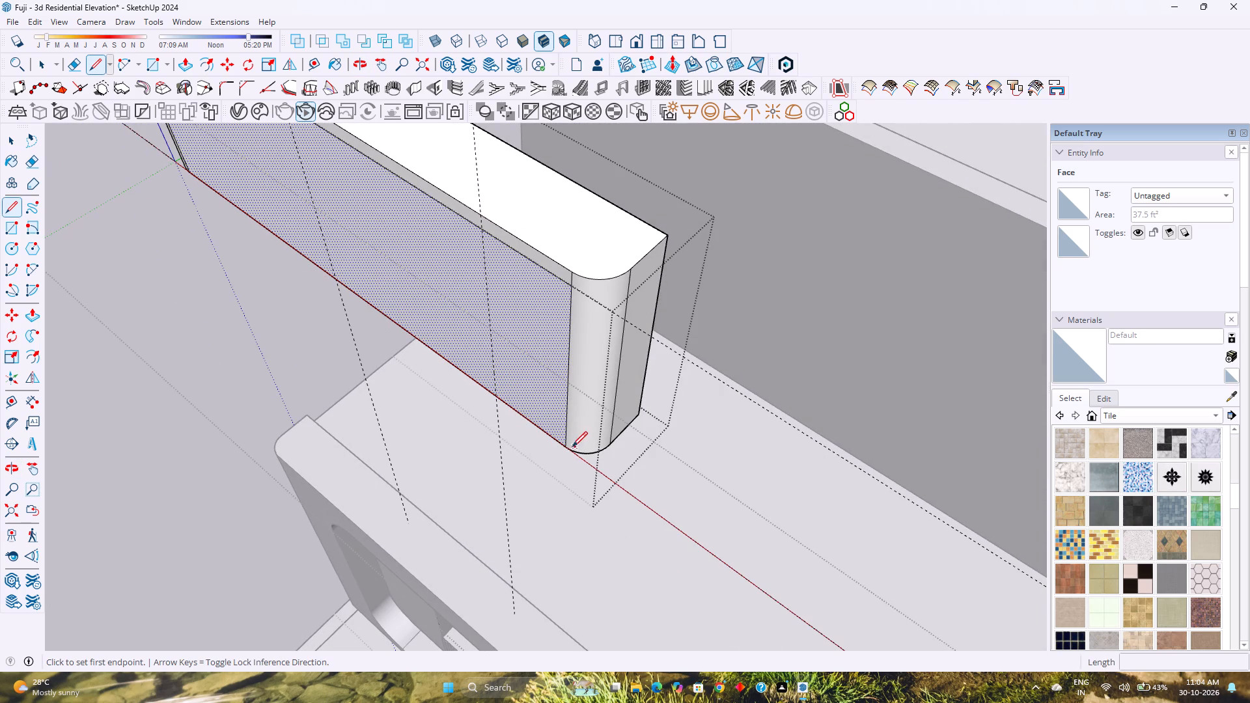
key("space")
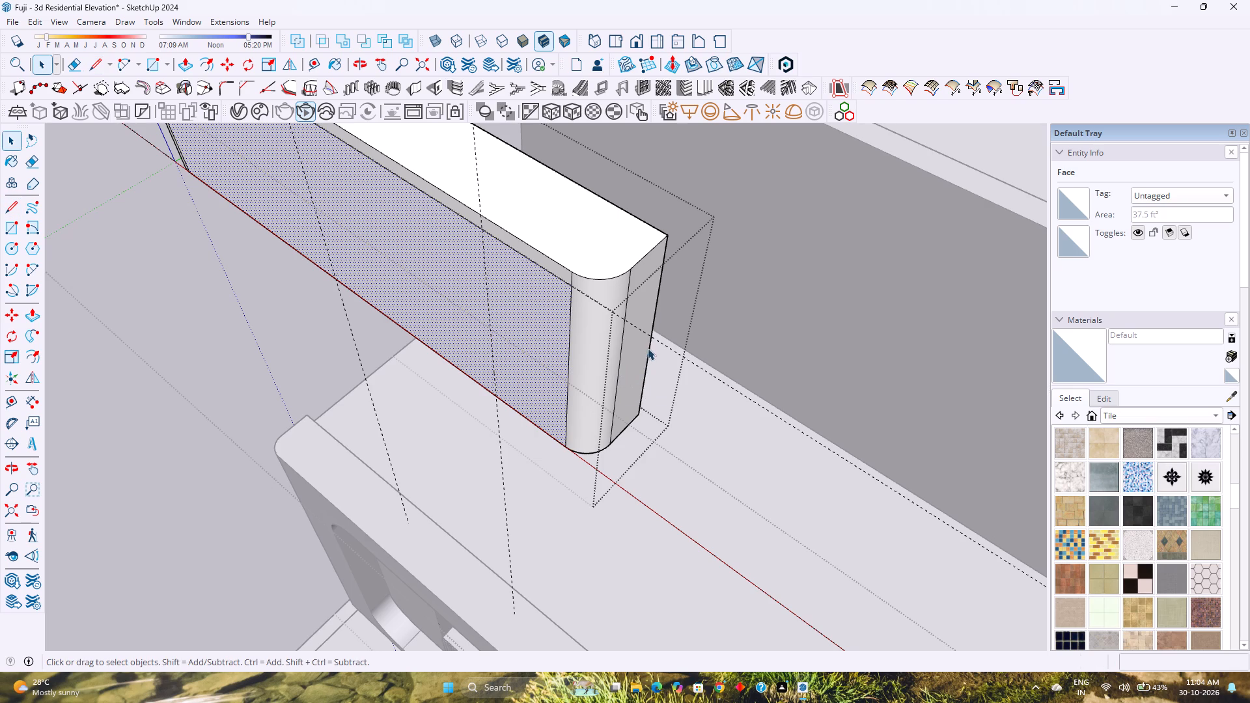
Copy the parapet's rear vertical end edge onto the front face, where the guide nearest the rounded end meets the bottom edge.
left_click(650, 348)
key("m")
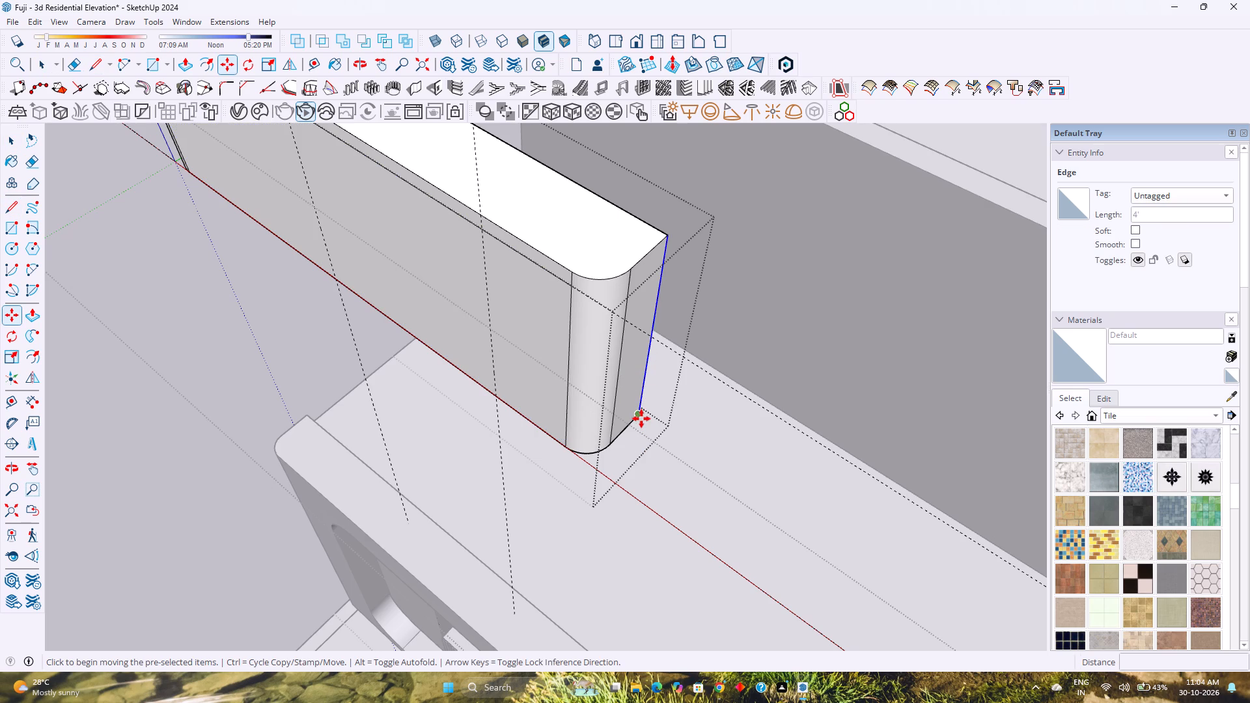
left_click(641, 417)
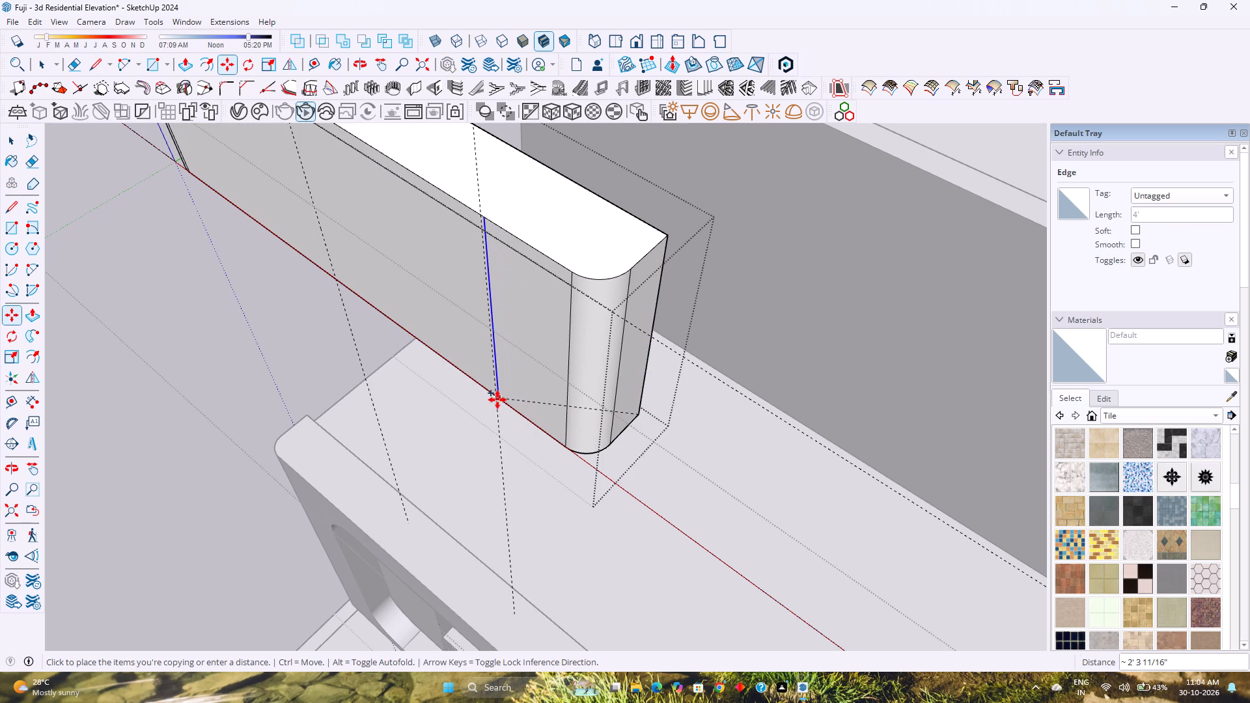
middle_click_drag(497, 398, 701, 297)
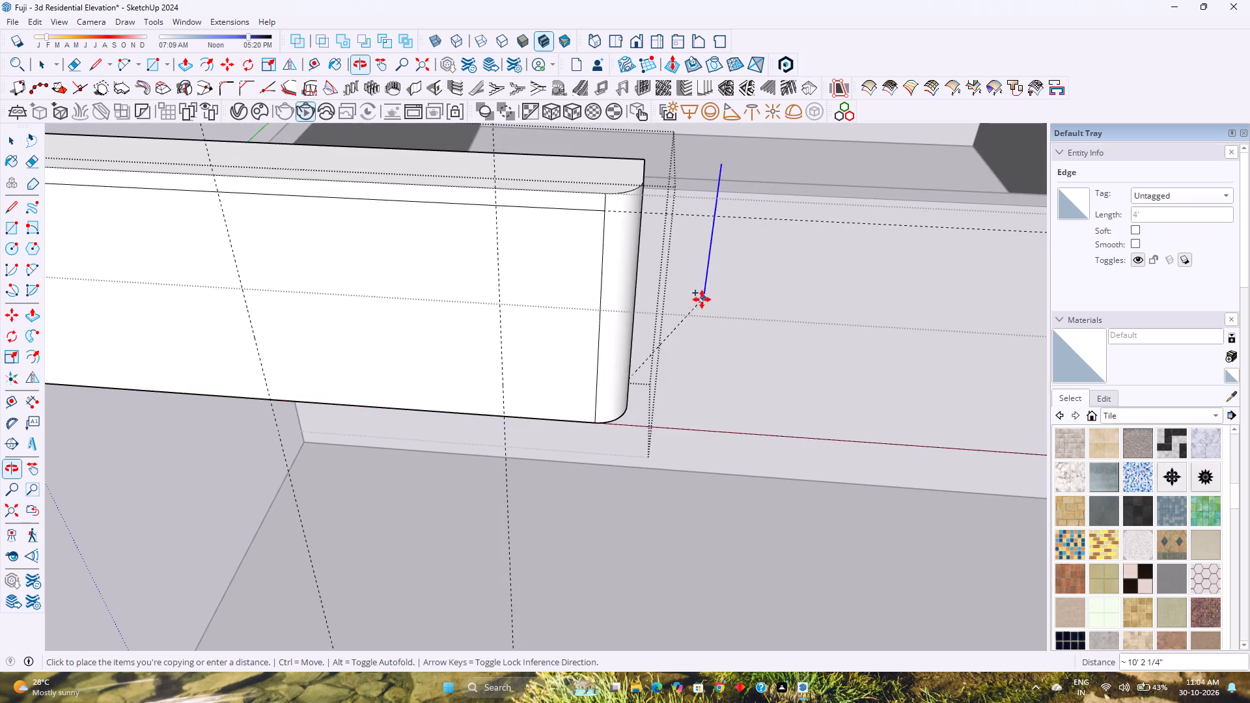
left_click(505, 417)
Copy the new vertical edge 4' along the front face towards the other vertical guide.
left_click(504, 415)
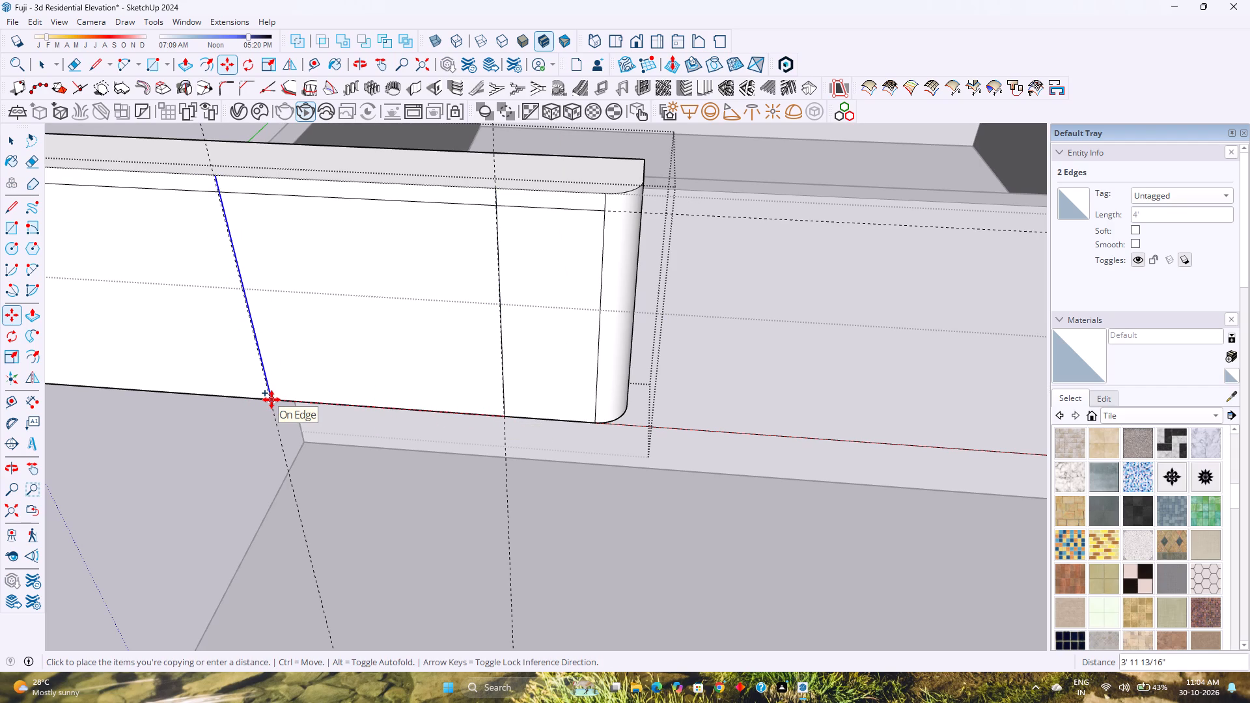
type("4'")
key("Return")
Erase the surplus 3" offset line outside the two vertical edges and their short stubs above it, leaving one rectangular panel outline.
middle_click_drag(262, 417, 317, 360)
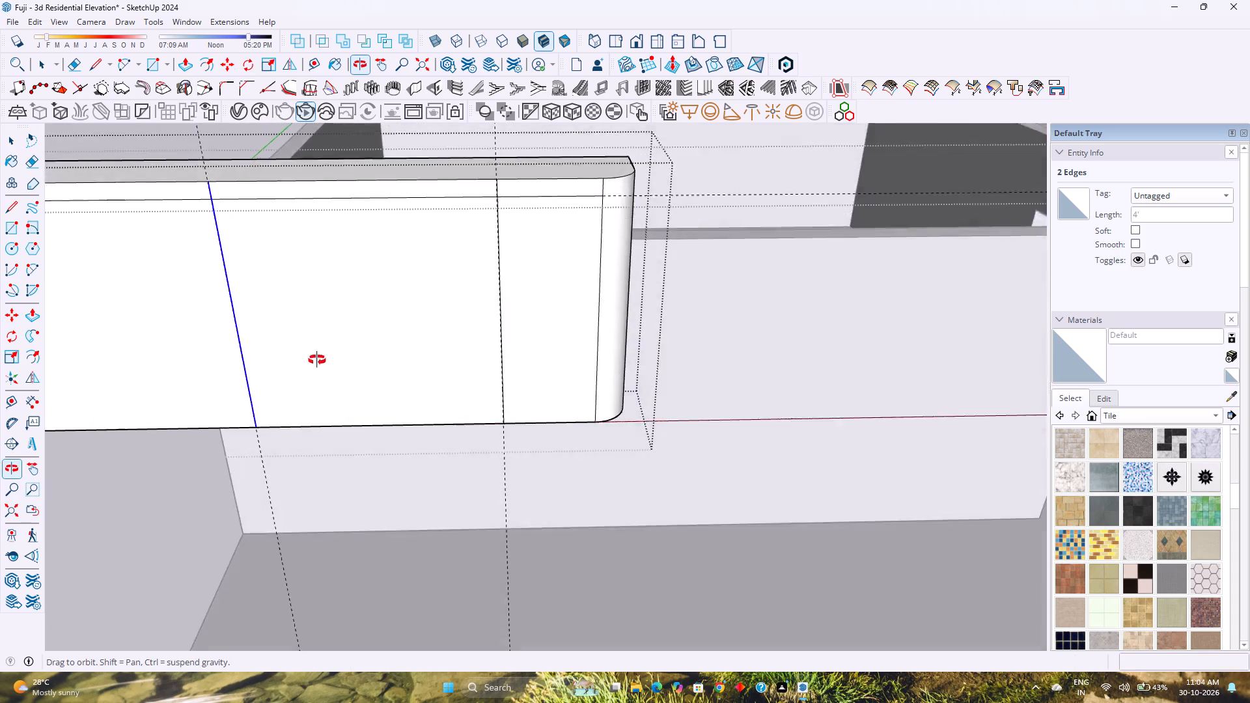
middle_click_drag(317, 360, 322, 355)
scroll(326, 353, "down", 5)
key("space")
left_click(326, 353)
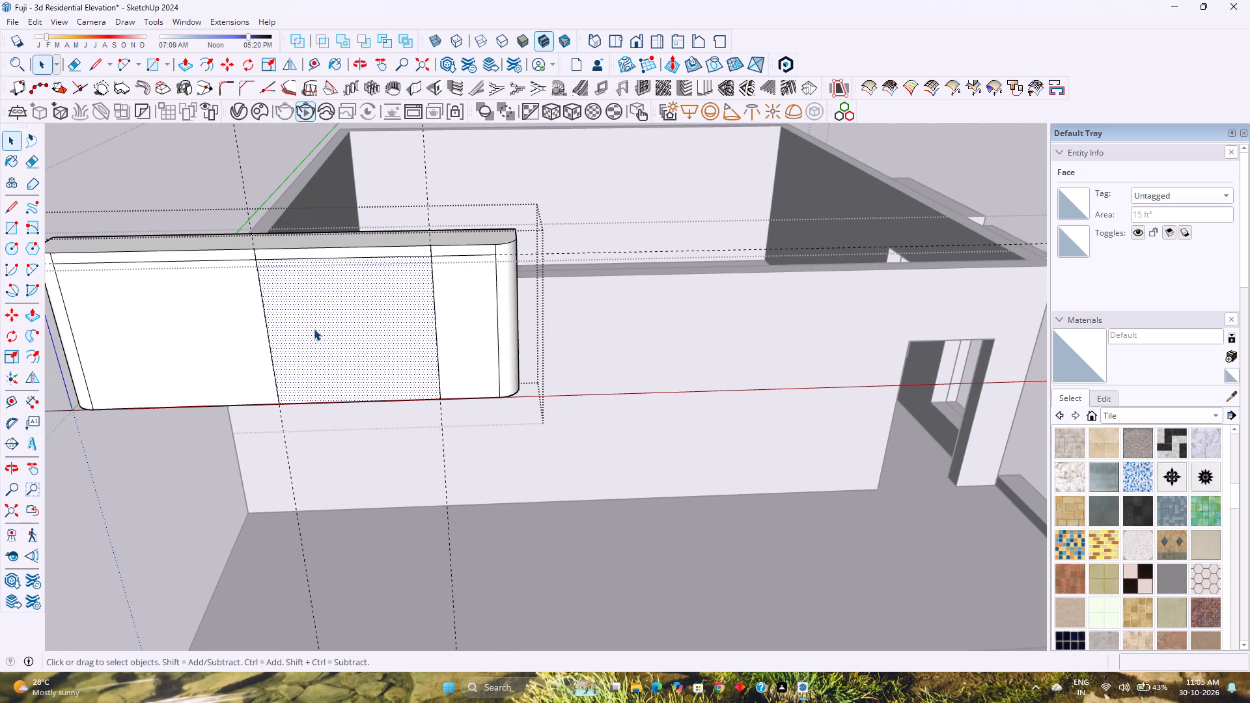
key("e")
scroll(242, 260, "up", 2)
left_click(242, 260)
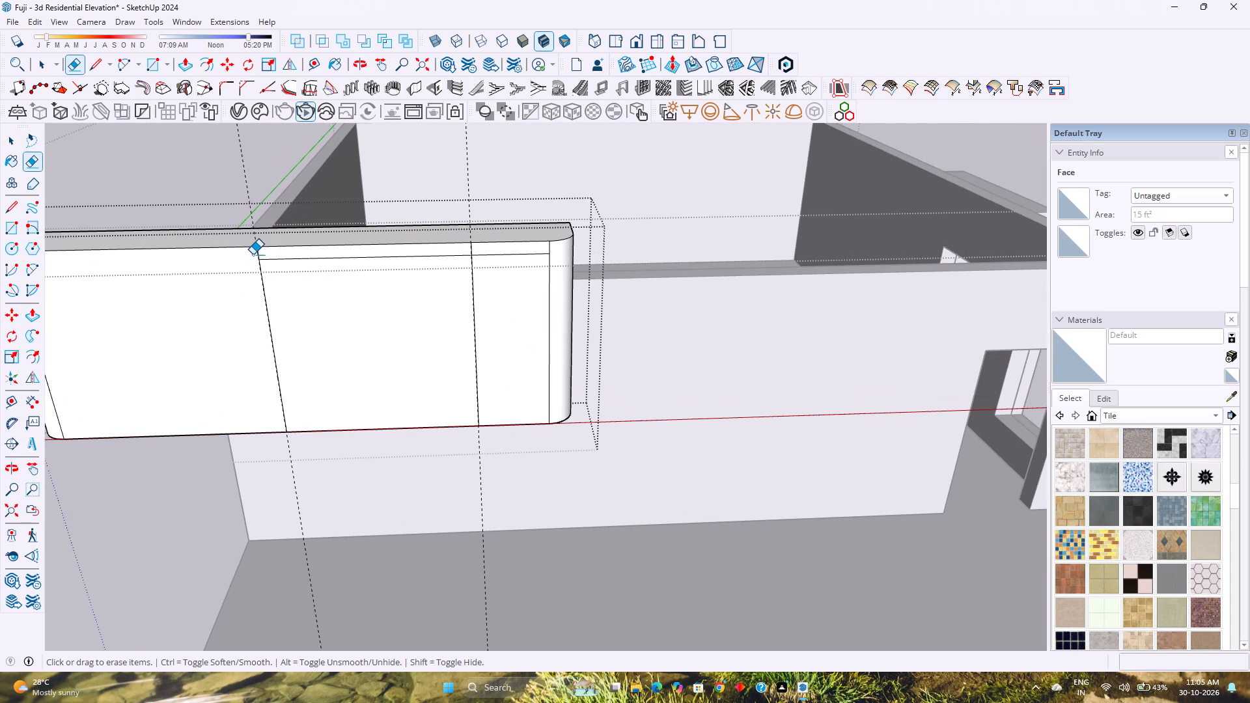
left_click(258, 252)
left_click(471, 246)
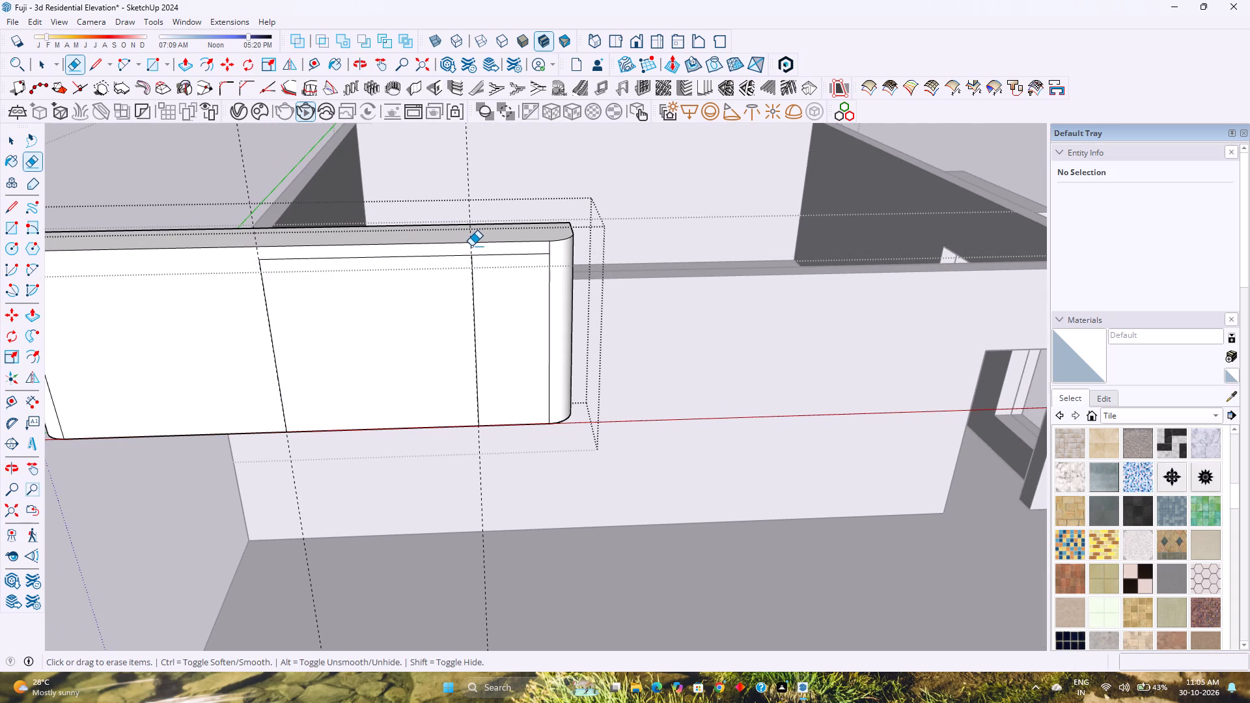
left_click(493, 256)
Copy the rectangular panel face with its edges 8' straight up from the parapet's front face.
scroll(430, 314, "down", 4)
middle_click_drag(418, 336, 407, 335)
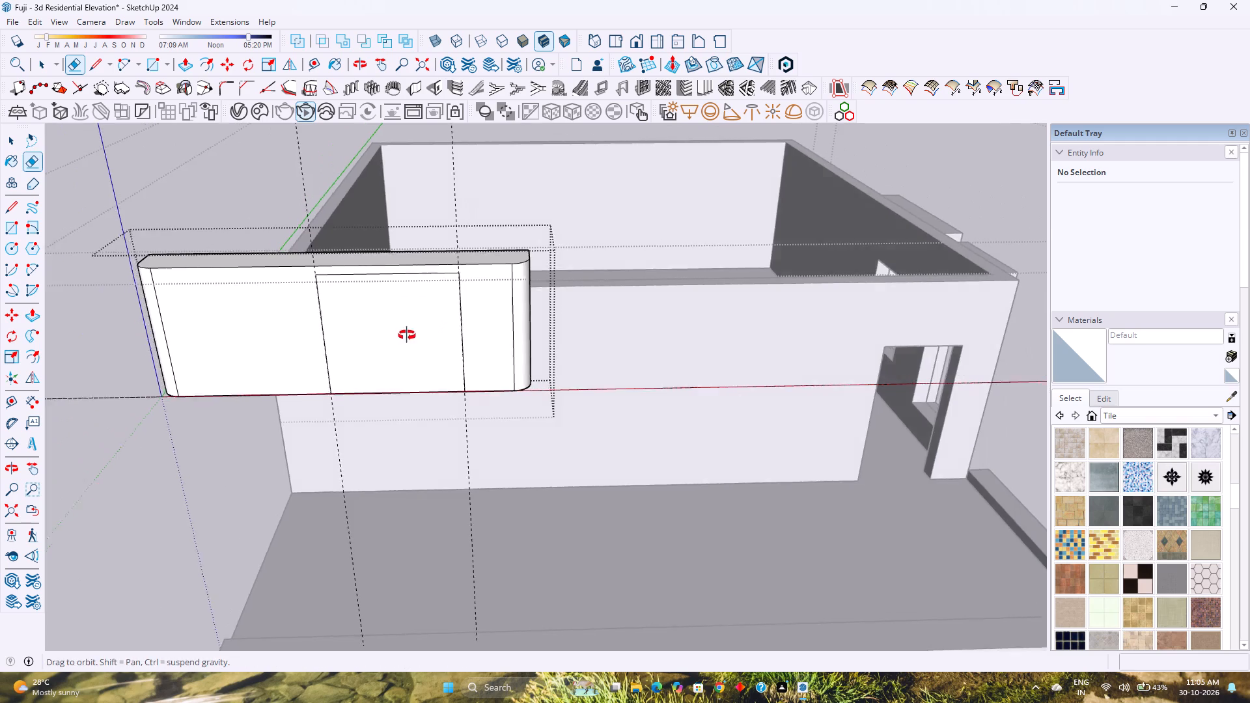
middle_click_drag(407, 335, 338, 307)
key("space")
left_click(374, 320)
scroll(374, 320, "down", 1)
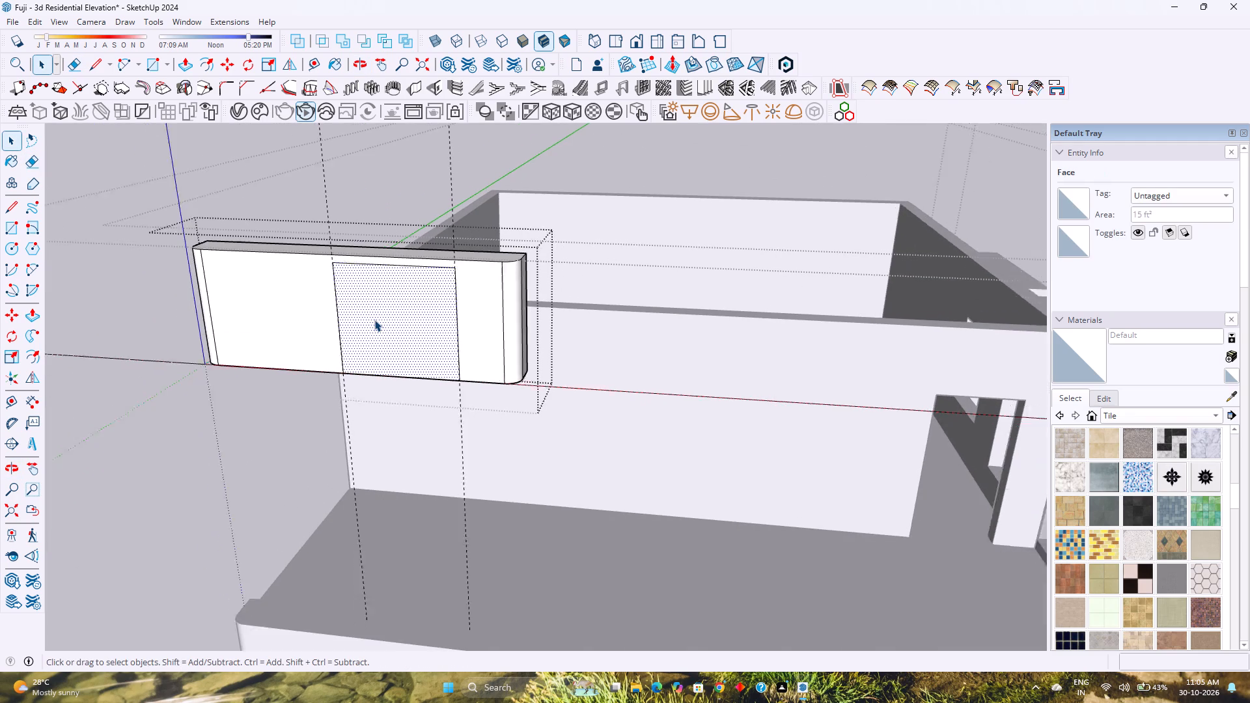
scroll(374, 320, "down", 2)
double_click(383, 338)
scroll(385, 337, "up", 4)
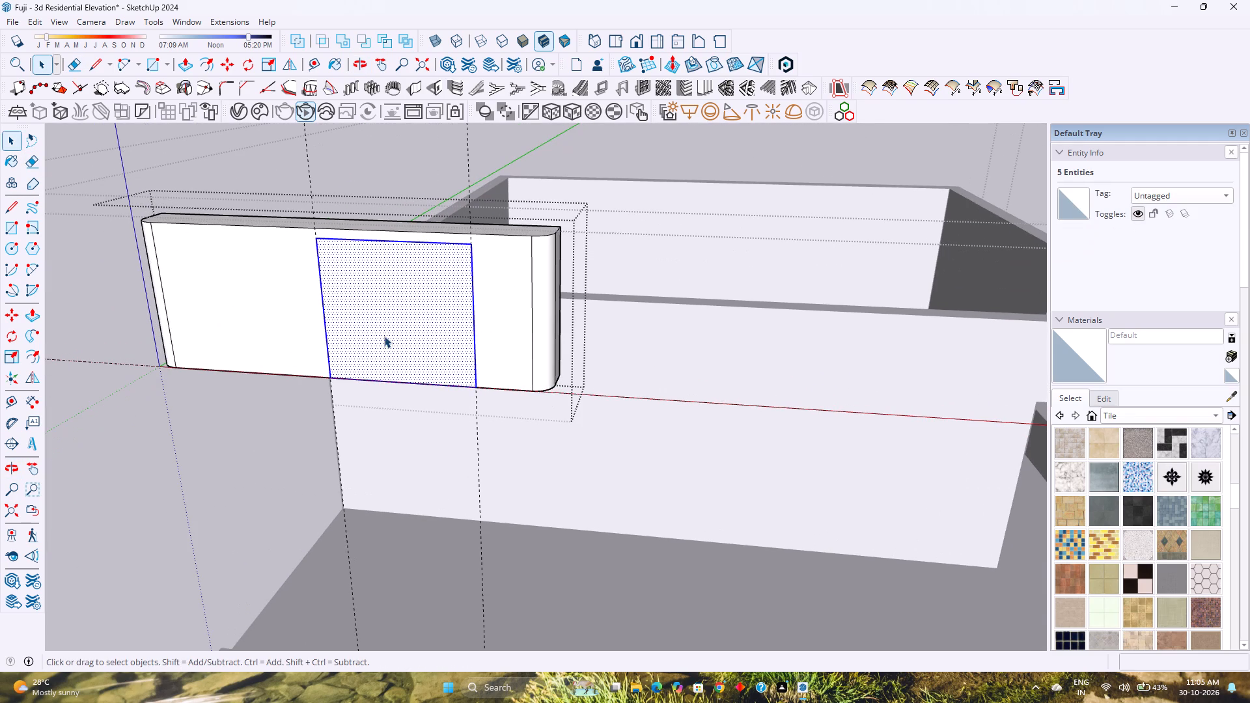
key("m")
left_click(477, 386)
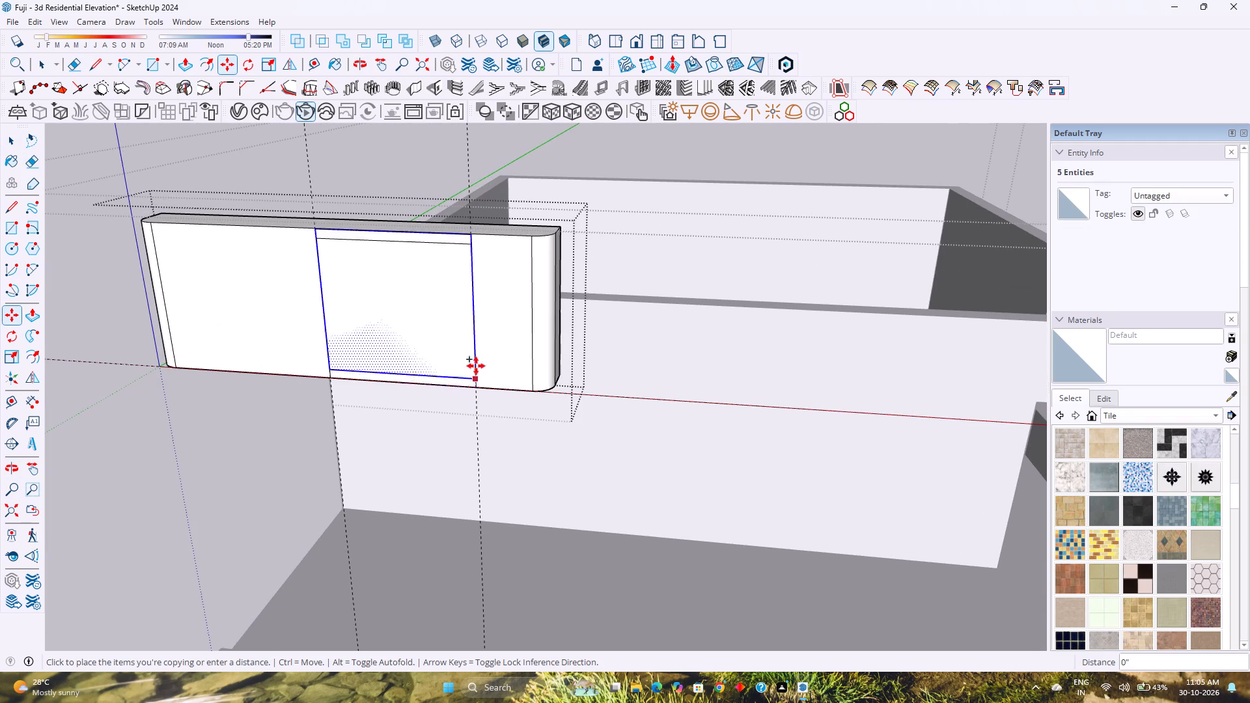
key("Up")
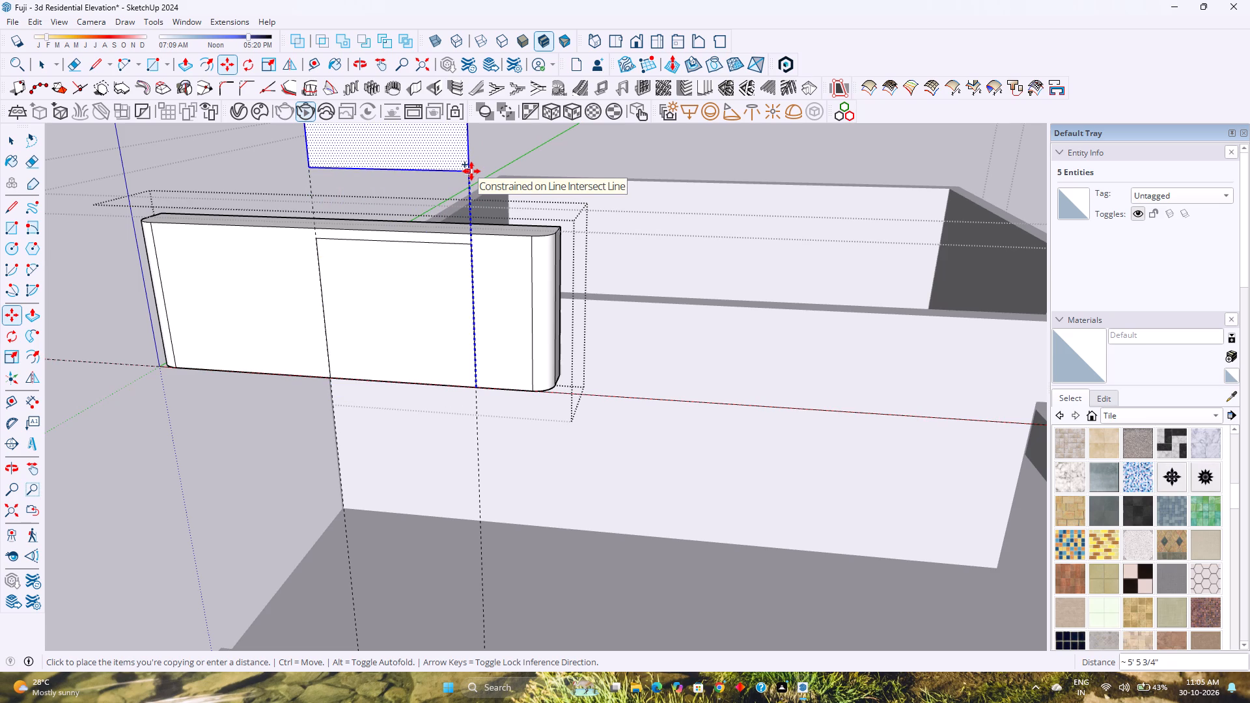
key("8")
key("apostrophe")
key("Return")
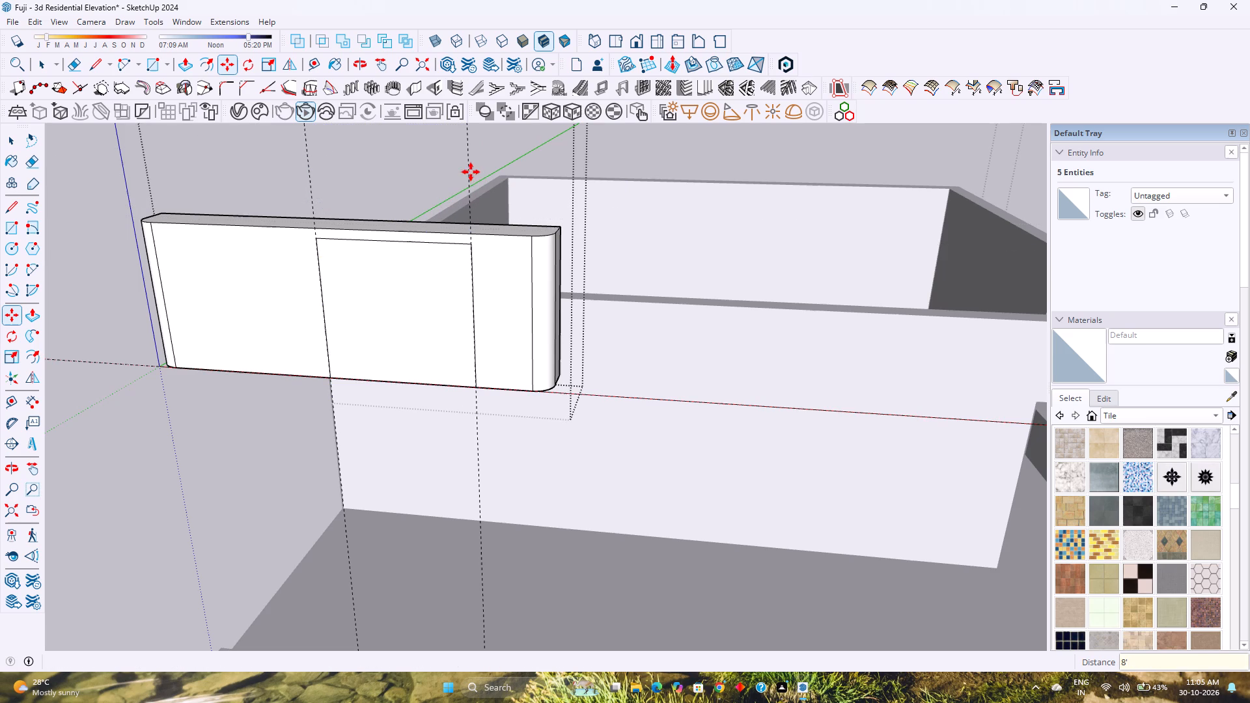
Delete the original panel's top edge and both vertical edges from the parapet's front face.
key("space")
left_click(410, 242)
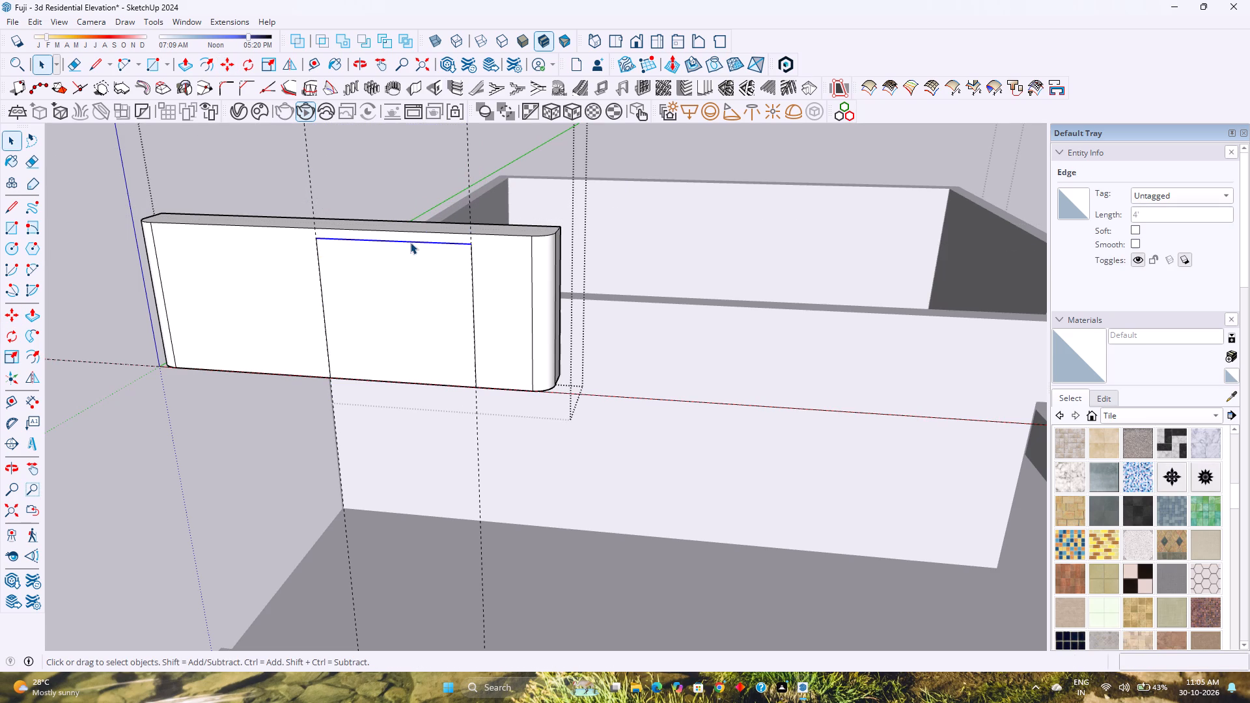
key("Delete")
left_click(473, 283)
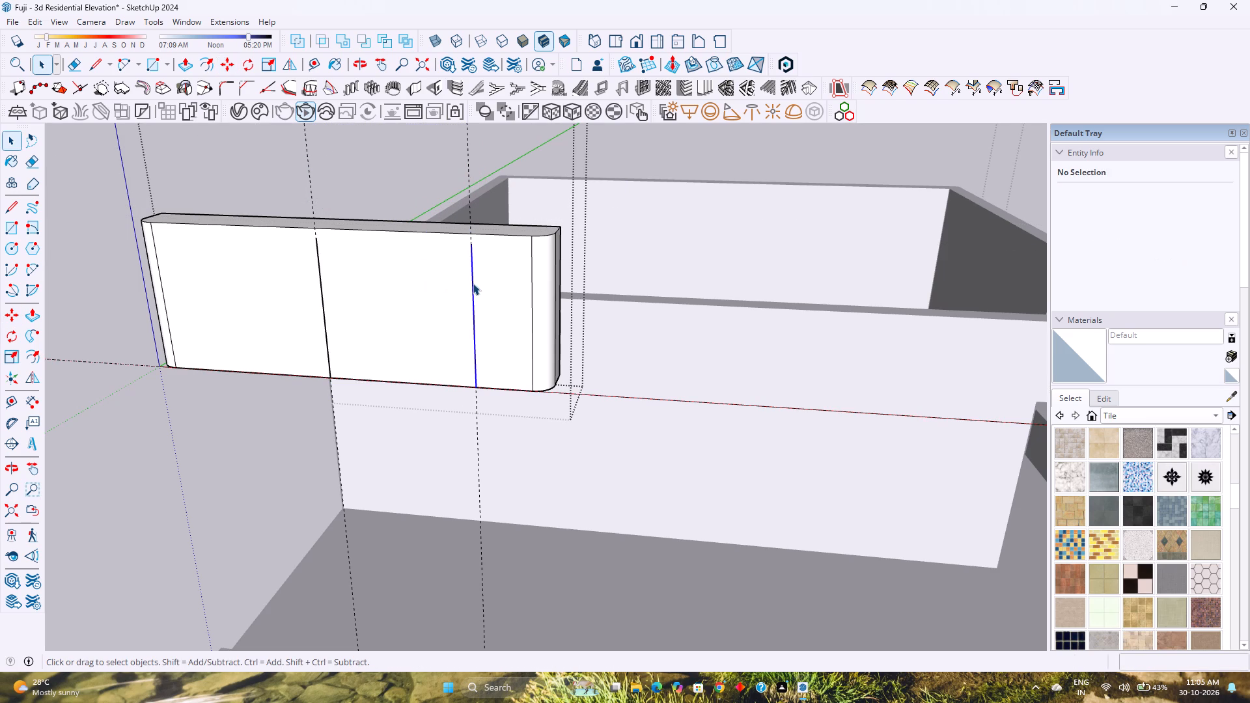
key("Delete")
left_click(326, 327)
key("Delete")
Make the copied panel face and its edges, floating above the parapet, into a group.
scroll(334, 328, "down", 3)
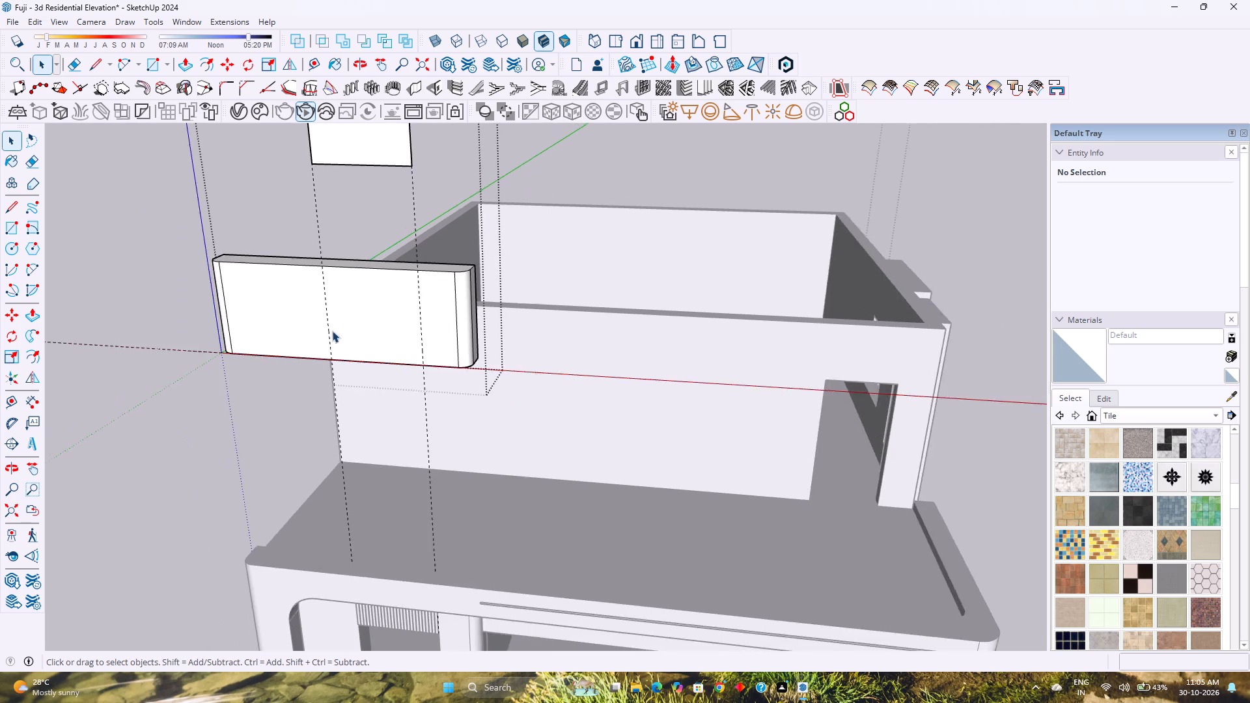
scroll(332, 331, "down", 5)
middle_click_drag(324, 337, 358, 461, "shift")
double_click(398, 294)
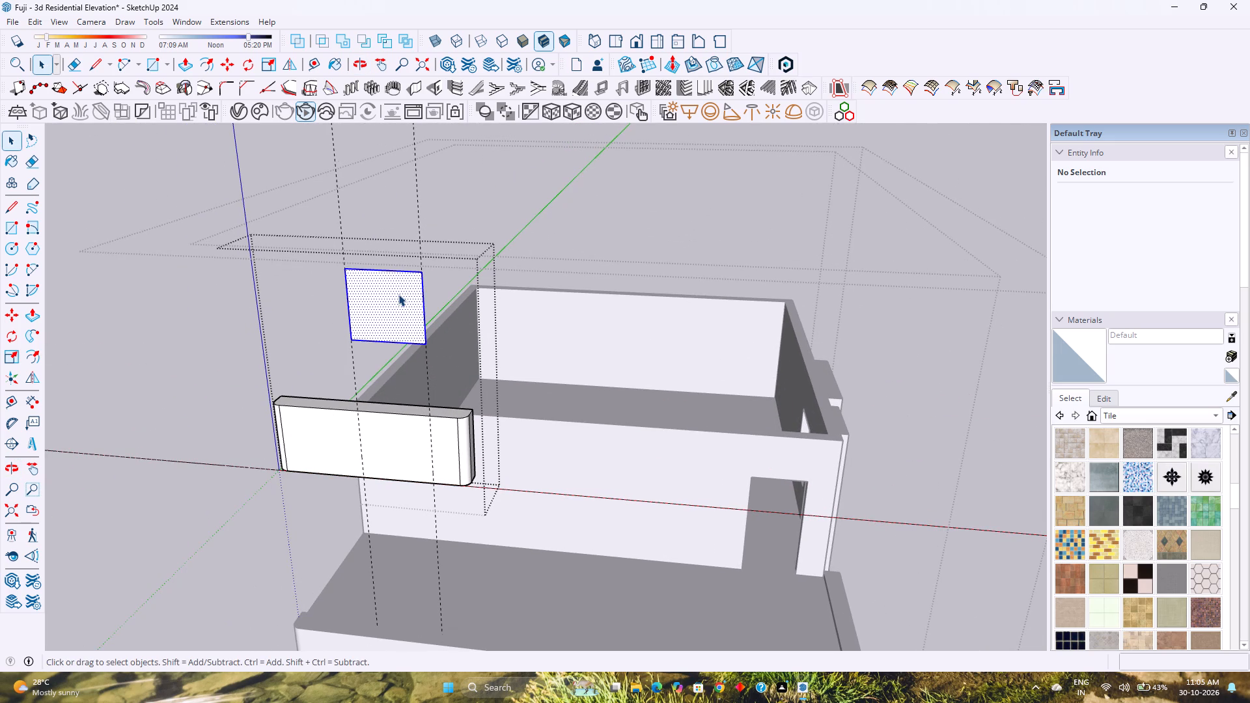
right_click(398, 294)
left_click(463, 419)
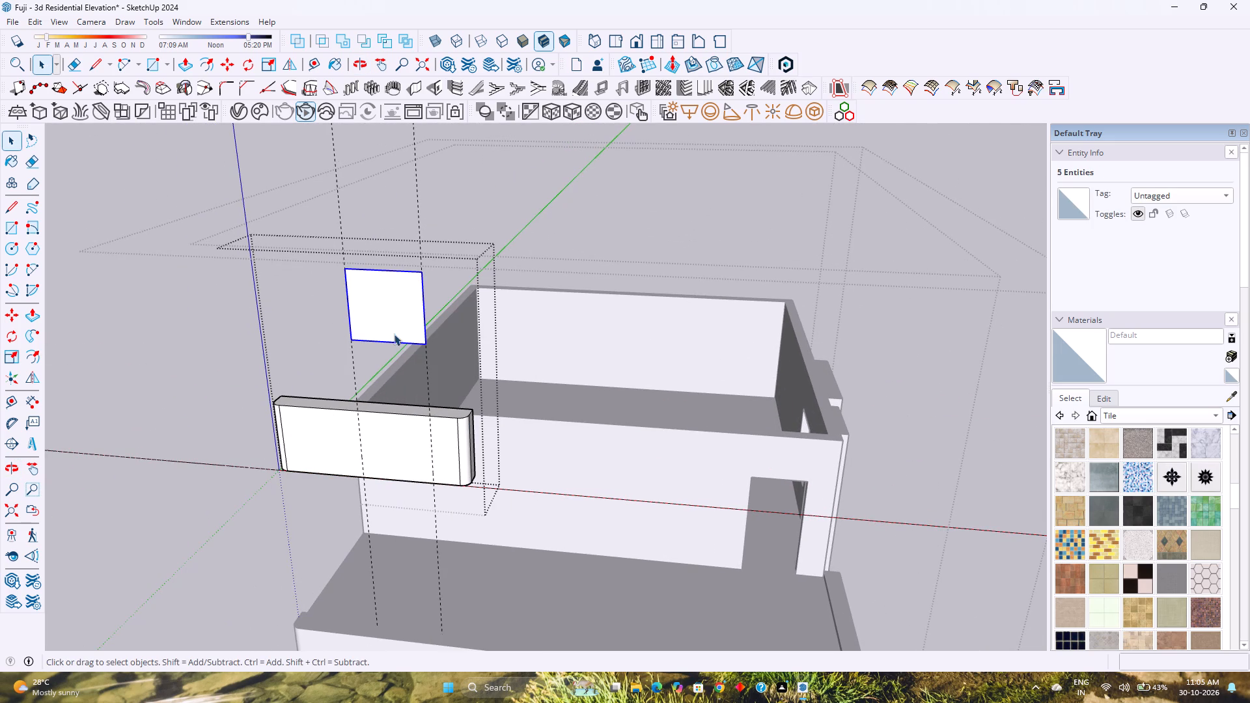
Create front-located vertical louvres on the grouped panel face with 1/2" depth, 1 1/2" thickness, 1 7/8" spacing and 0.0 angle.
double_click(389, 328)
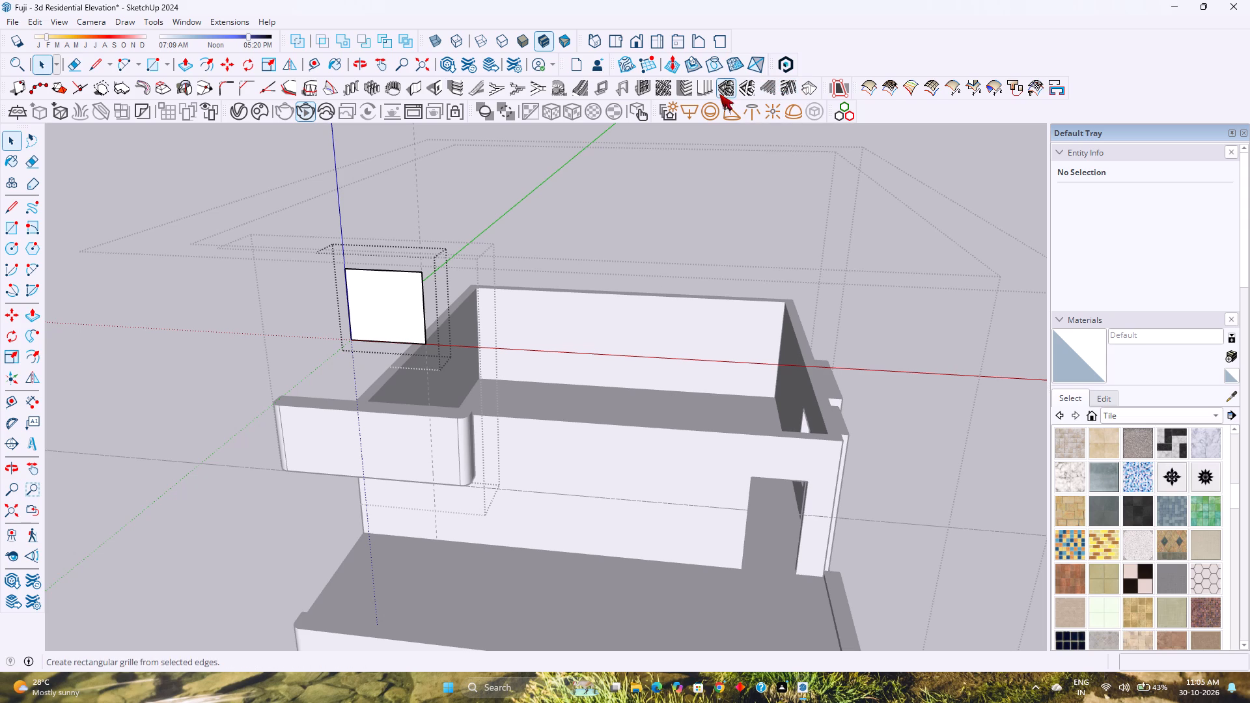
left_click(701, 93)
left_click(292, 314)
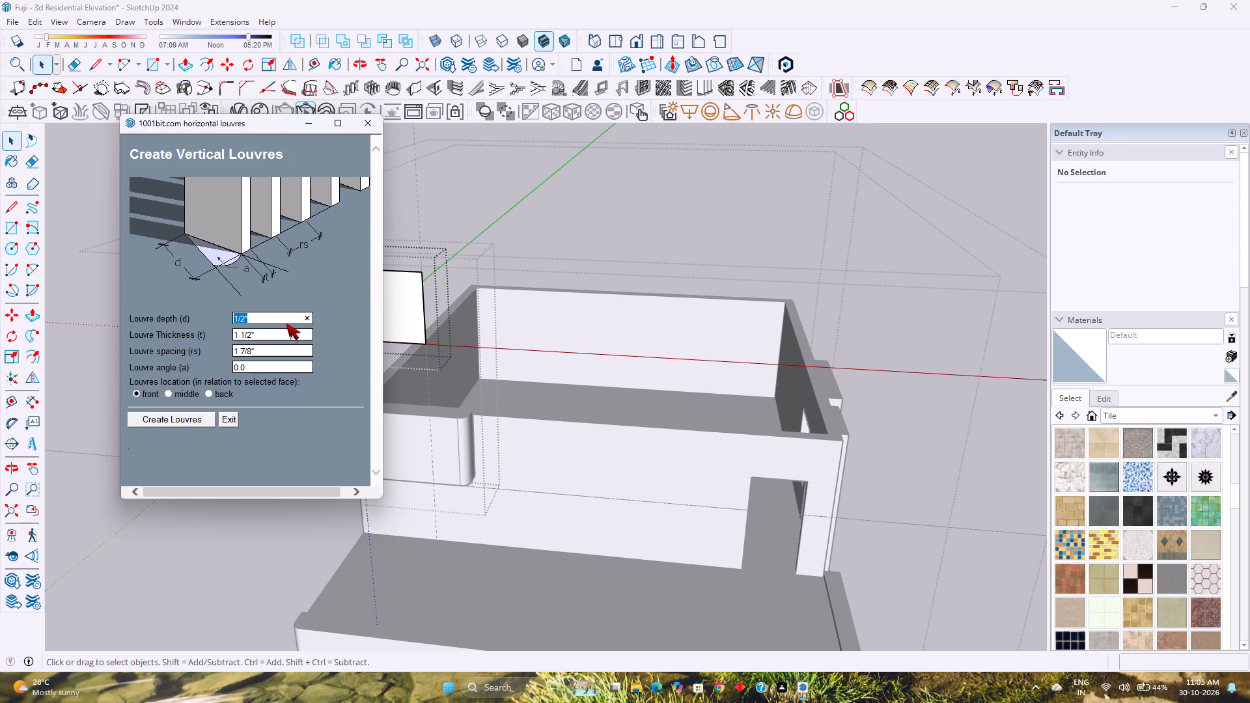
left_click(186, 416)
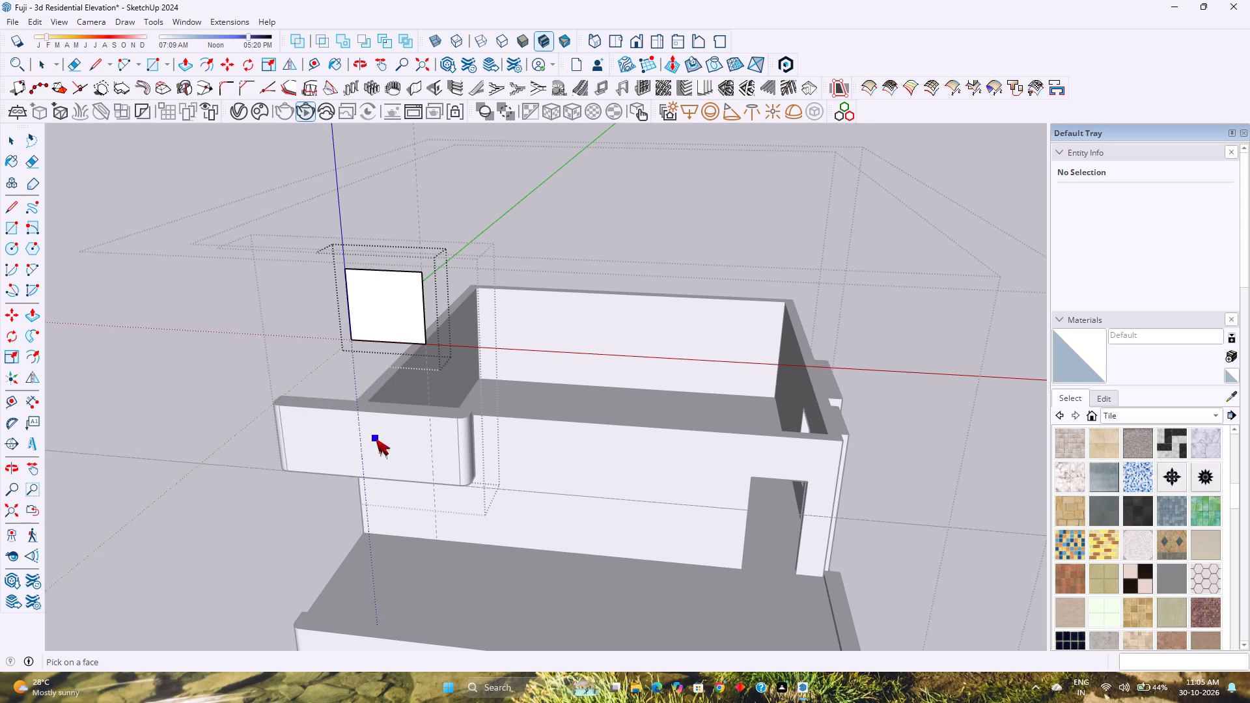
left_click(390, 303)
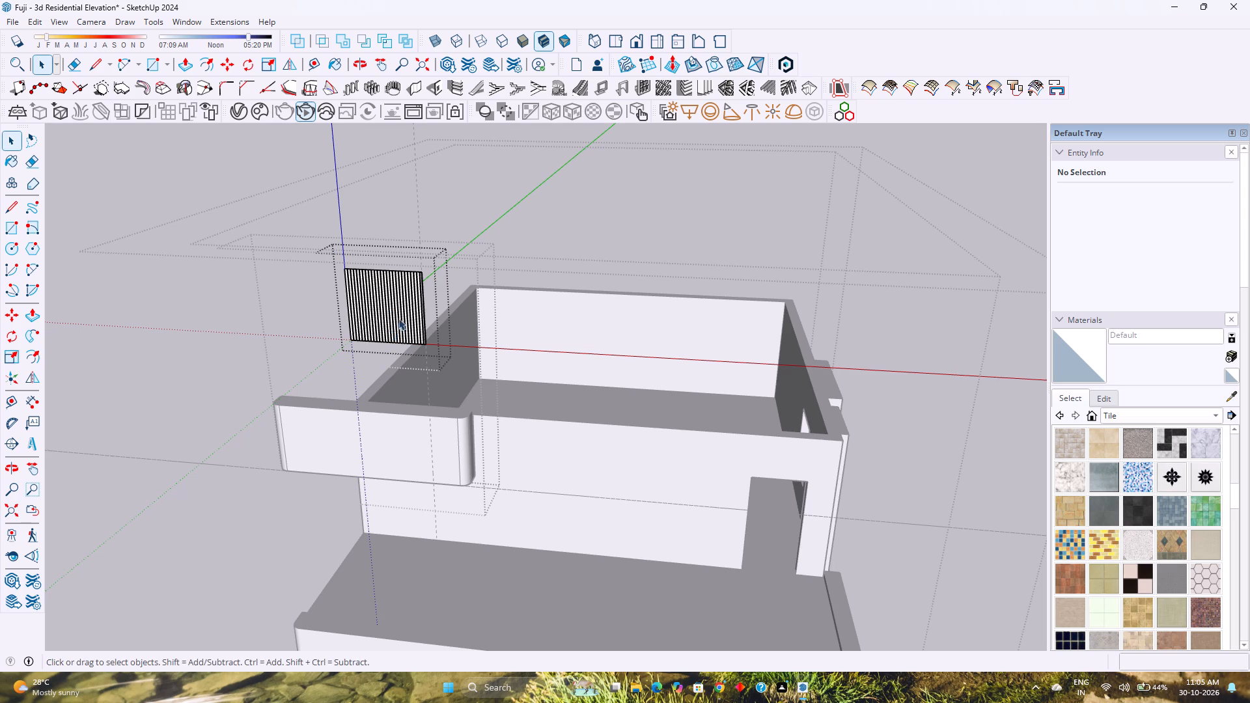
Close the open side of the end louvre by drawing 1/2" lines across its top and bottom ends.
scroll(414, 297, "up", 15)
key("space")
middle_click_drag(430, 283, 428, 306)
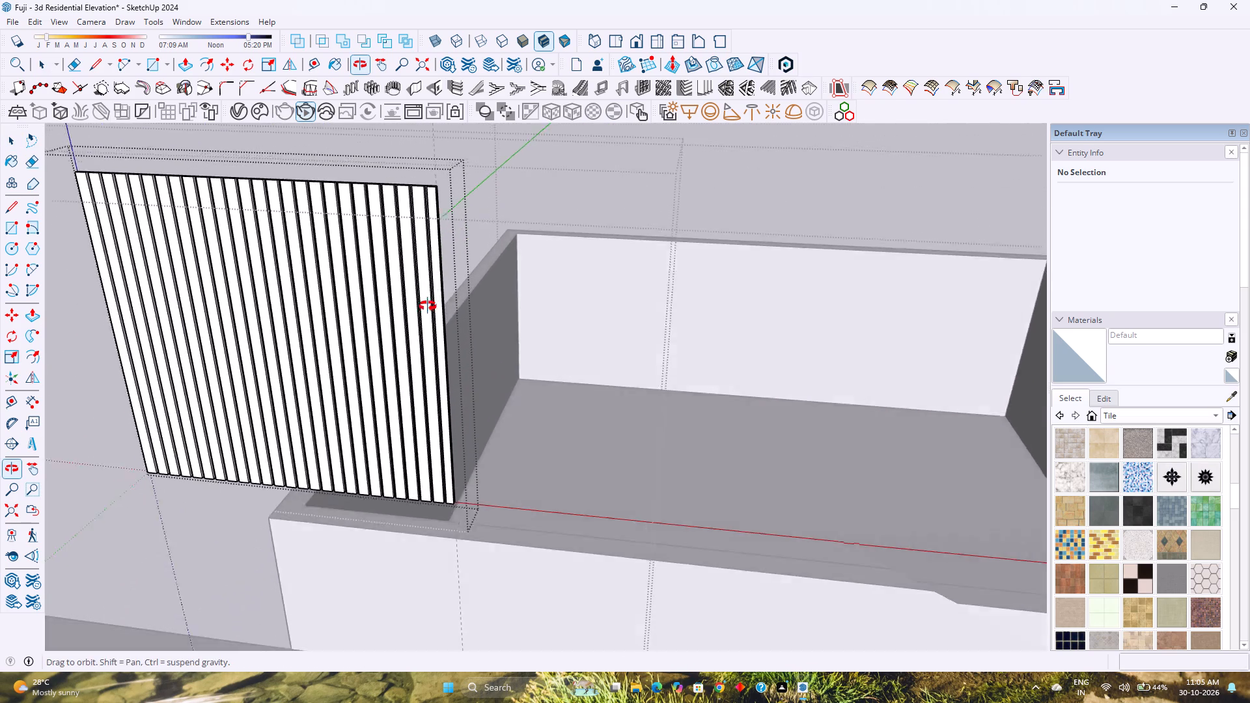
middle_click_drag(428, 306, 404, 373)
left_click(441, 221)
double_click(440, 221)
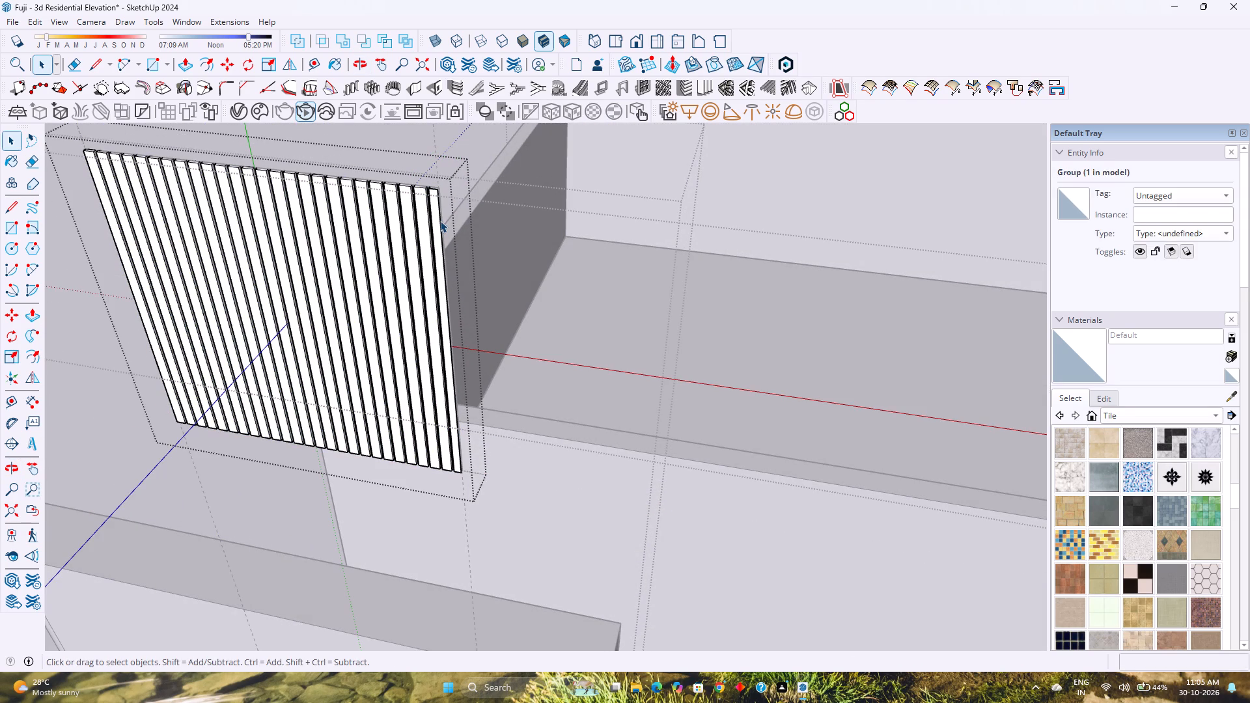
double_click(439, 221)
scroll(436, 219, "up", 9)
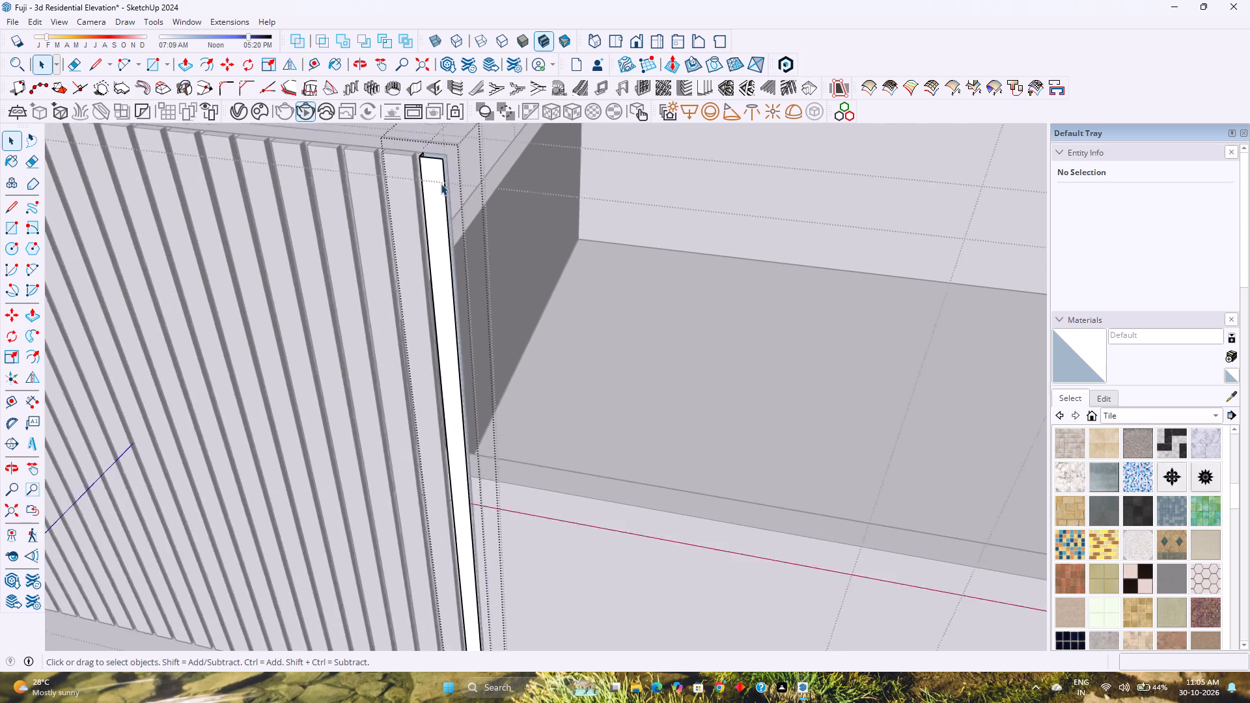
scroll(441, 184, "up", 5)
middle_click_drag(436, 187, 393, 344, "shift")
middle_click(393, 344, "shift")
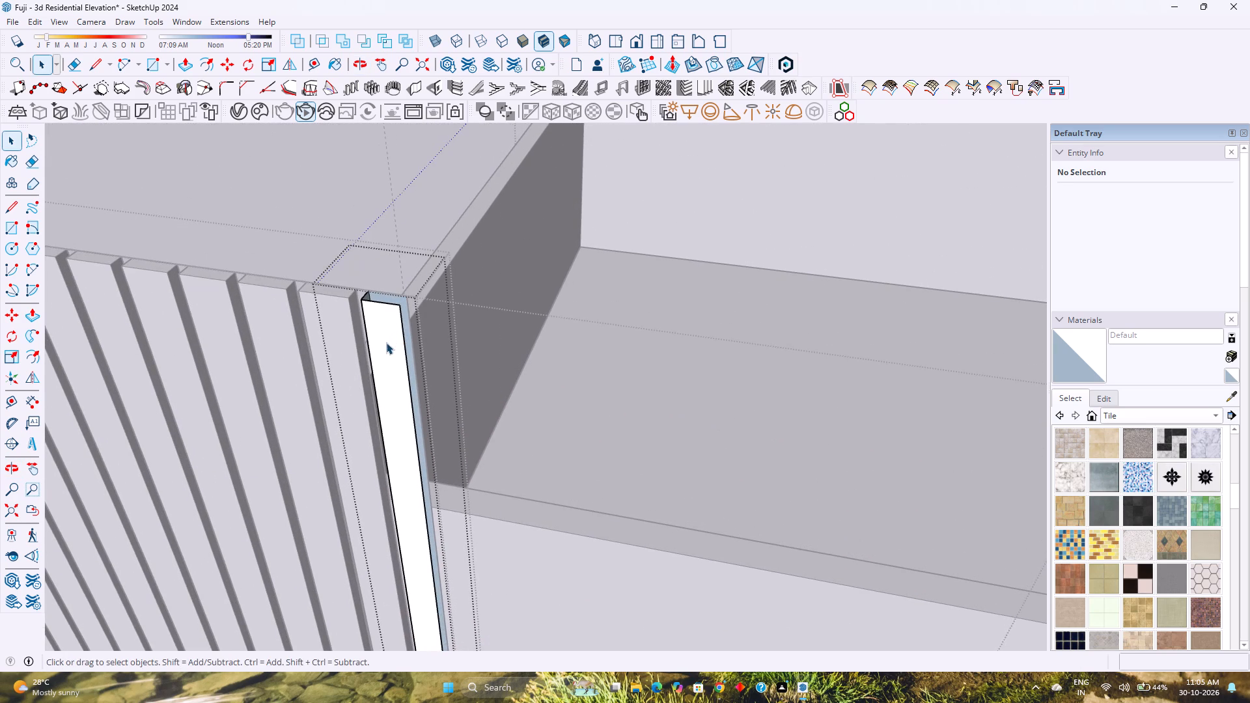
key("l")
scroll(406, 309, "up", 3)
left_click(397, 304)
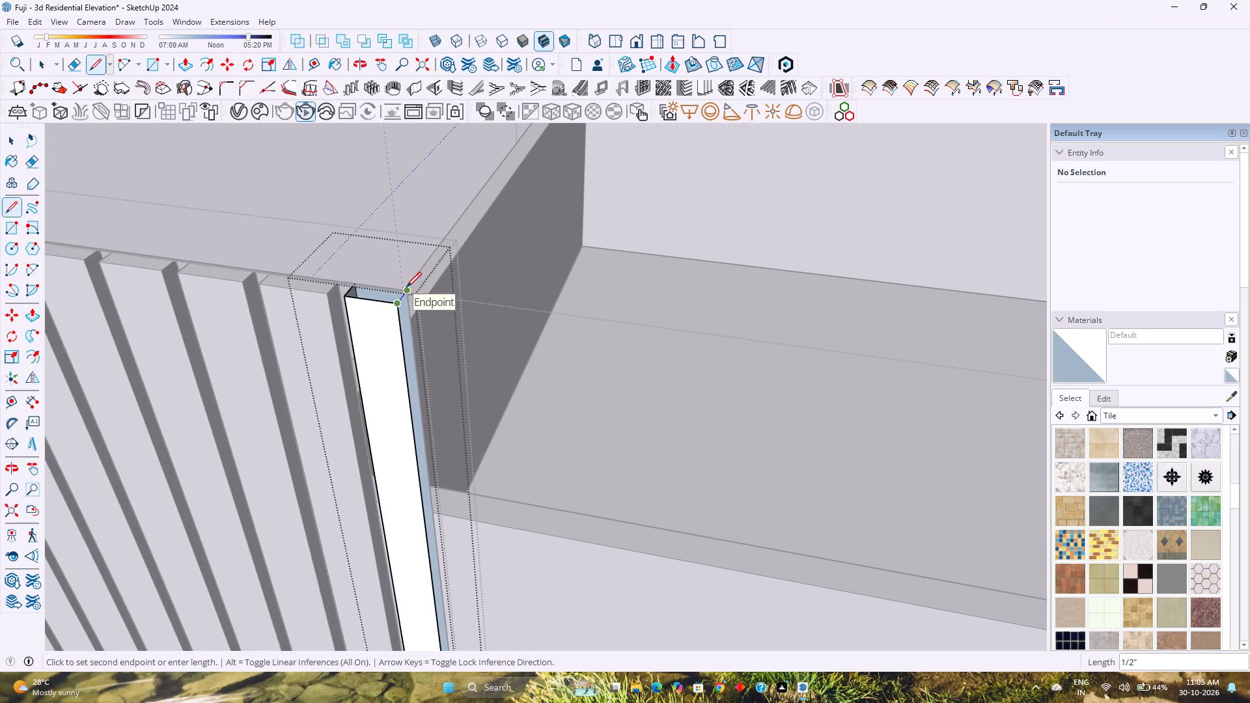
left_click(406, 287)
scroll(400, 305, "down", 14)
middle_click_drag(426, 437, 382, 367, "shift")
scroll(371, 432, "down", 1)
scroll(282, 379, "up", 11)
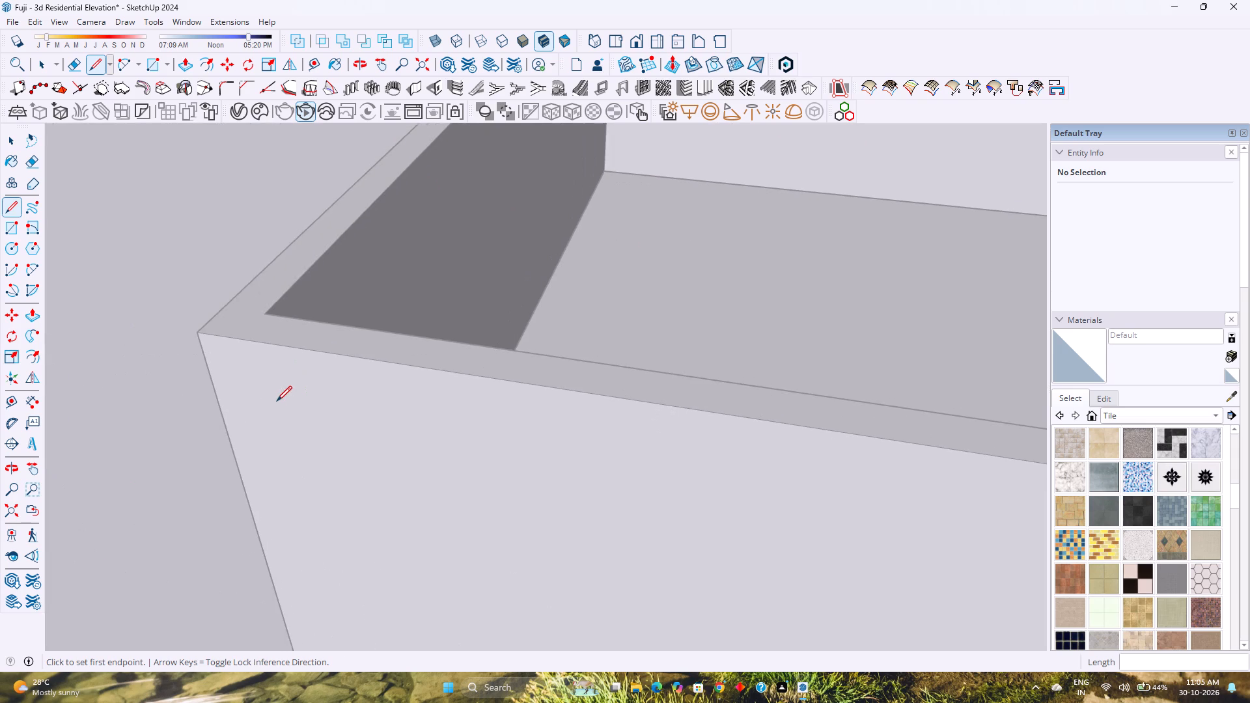
scroll(289, 394, "down", 4)
left_click(300, 380)
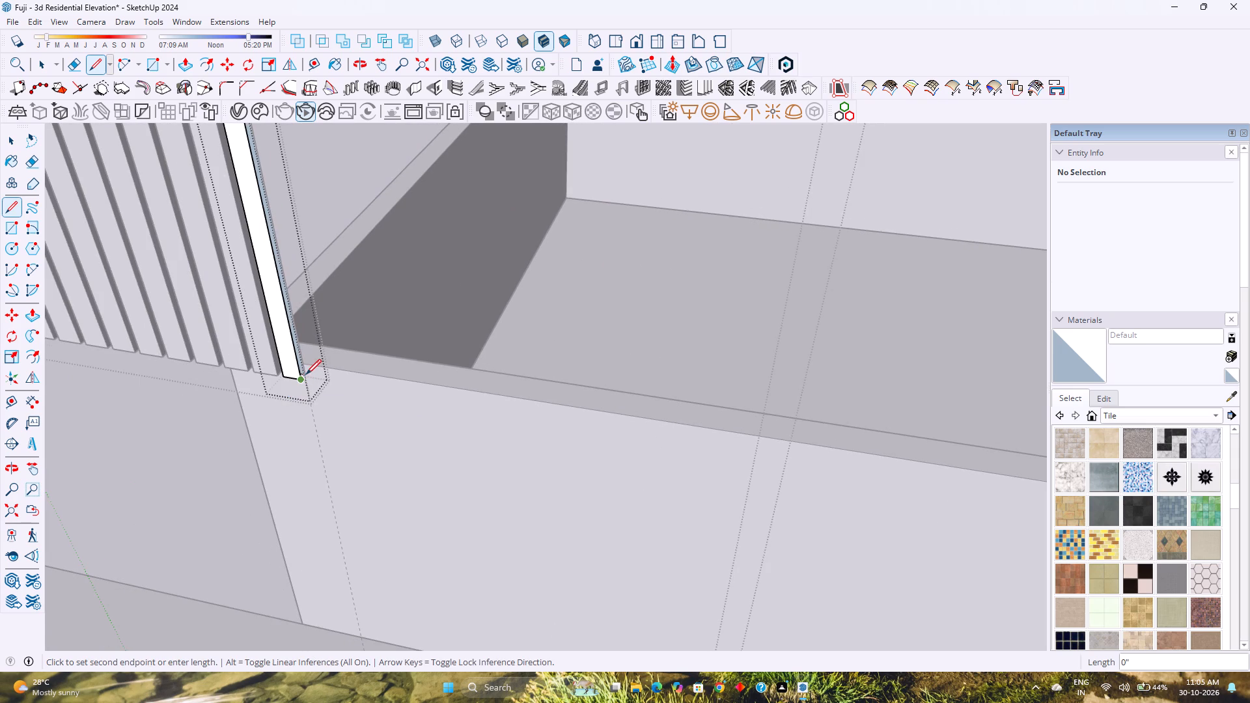
left_click(310, 371)
key("space")
Leave the louvre group and delete the 4' top edge of the panel outline behind the louvres.
scroll(310, 371, "down", 4)
middle_click_drag(310, 371, 315, 375, "shift")
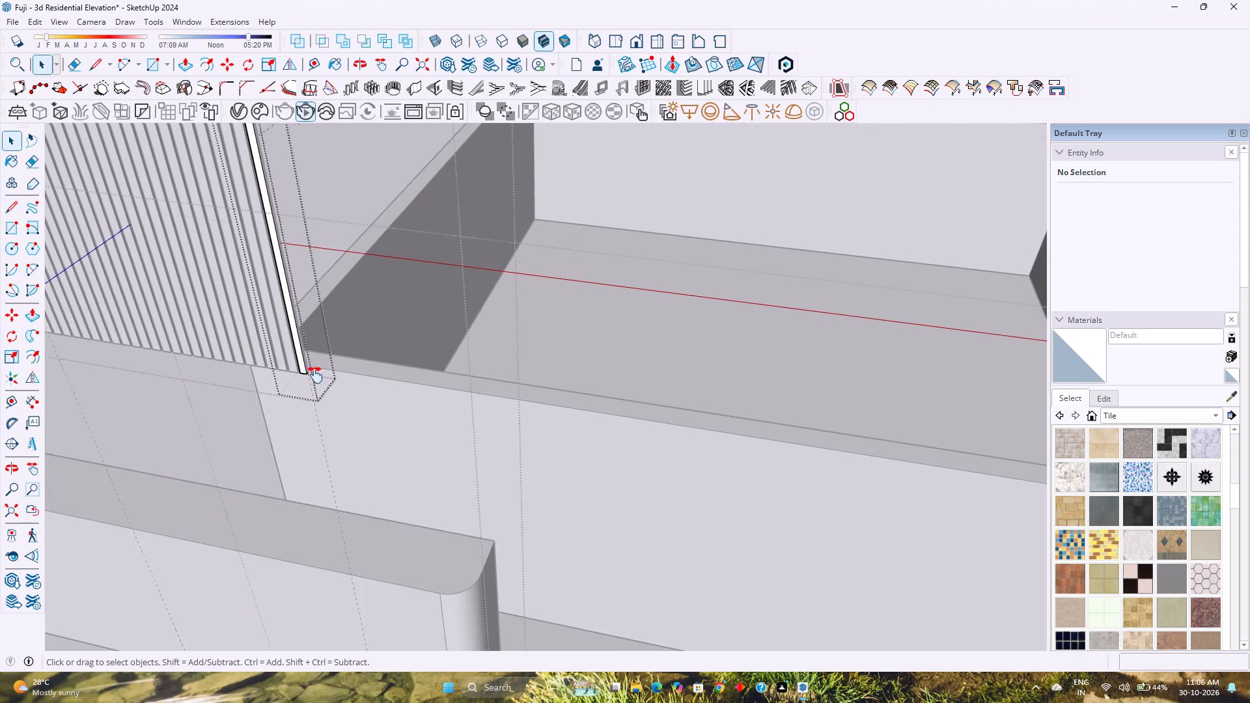
middle_click_drag(315, 375, 419, 477, "shift")
scroll(413, 458, "down", 7)
key("Escape")
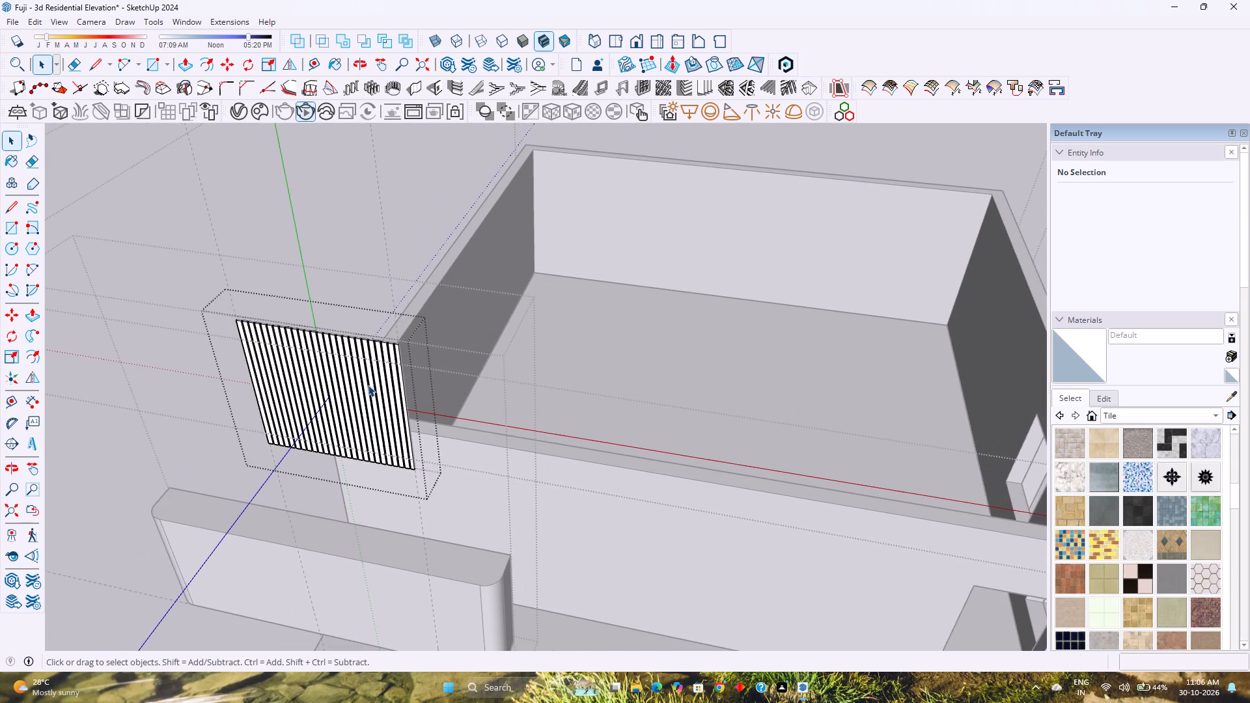
scroll(382, 340, "up", 11)
scroll(382, 340, "down", 4)
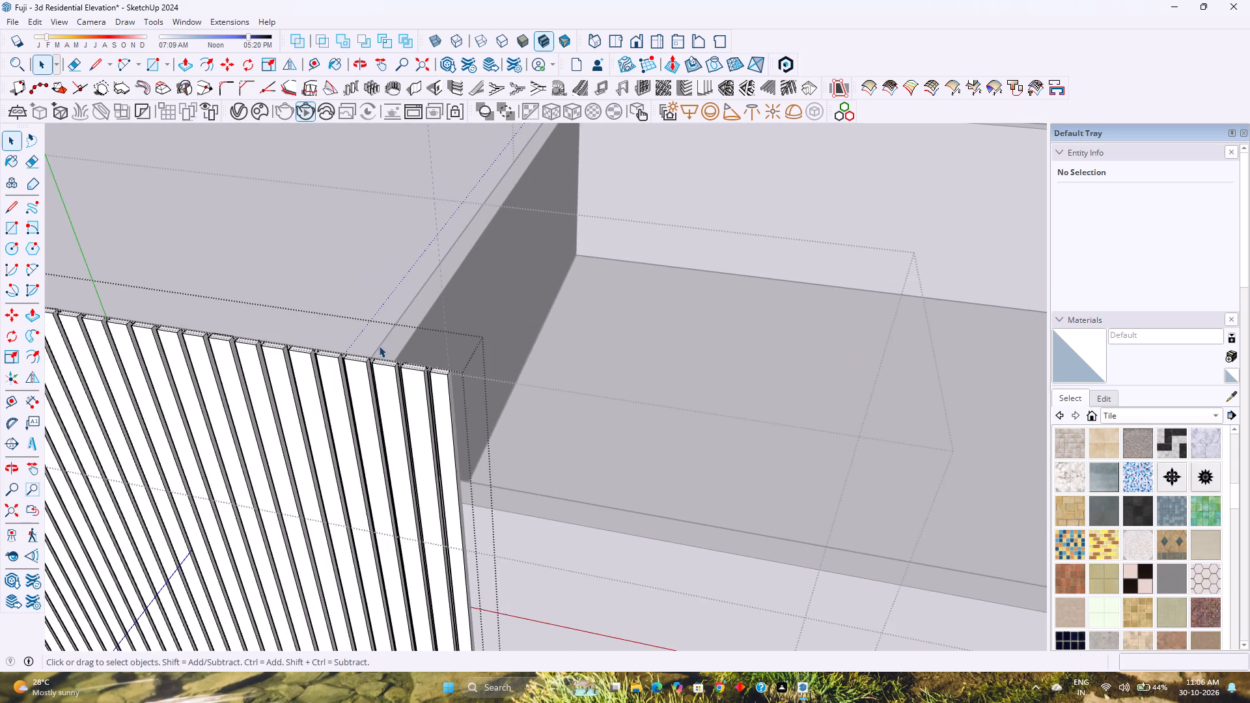
scroll(389, 365, "up", 12)
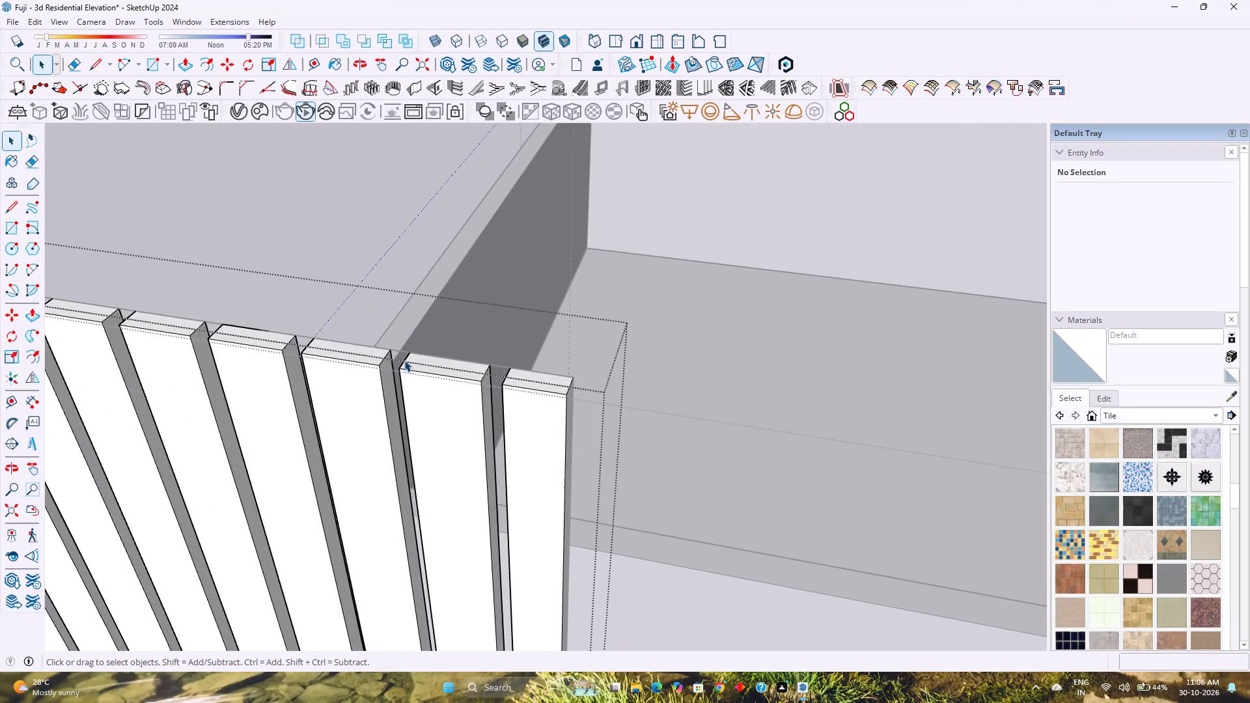
key("Escape")
left_click(398, 351)
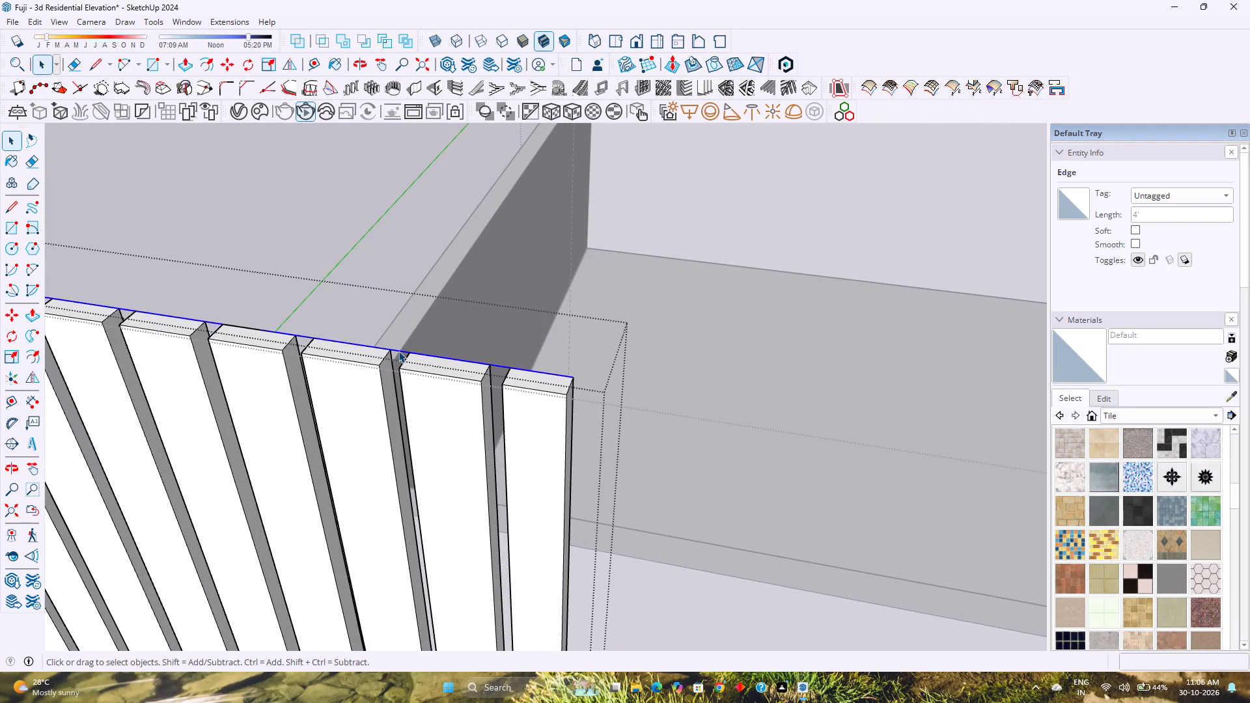
key("Delete")
Delete the two 3' 9" vertical side edges of the panel outline behind the louvres.
middle_click_drag(551, 417, 391, 410)
middle_click(391, 410)
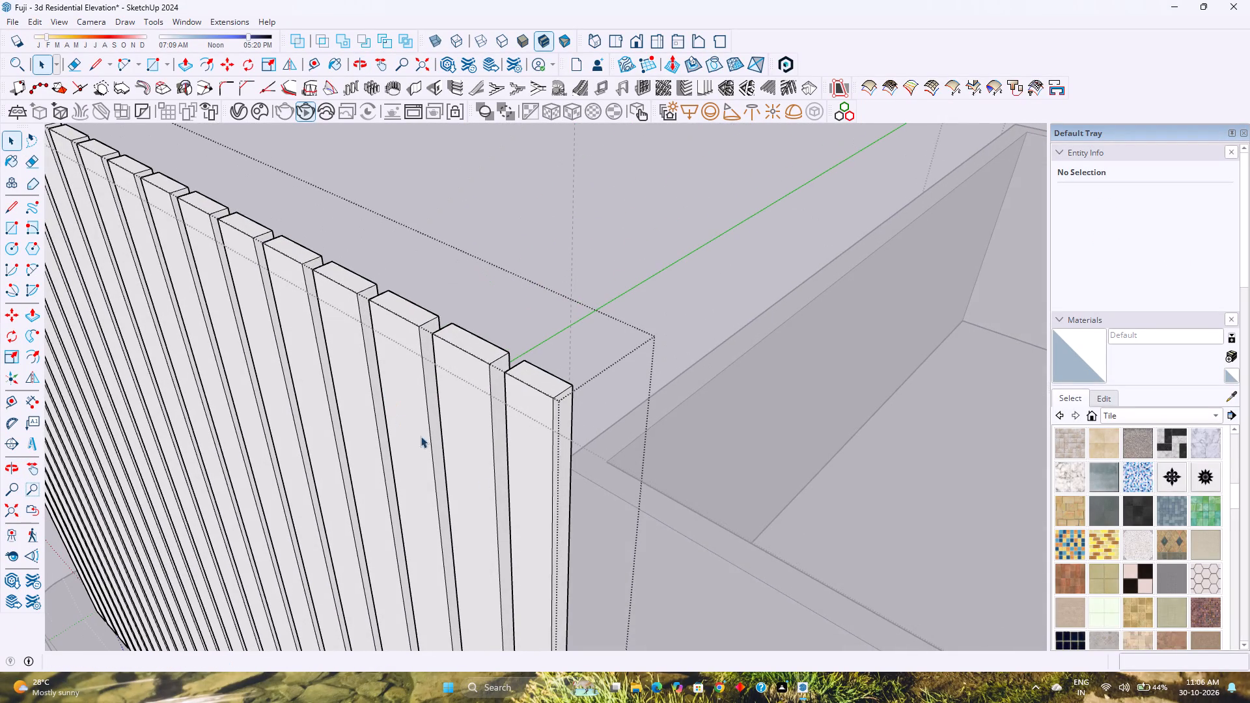
left_click(570, 451)
key("Delete")
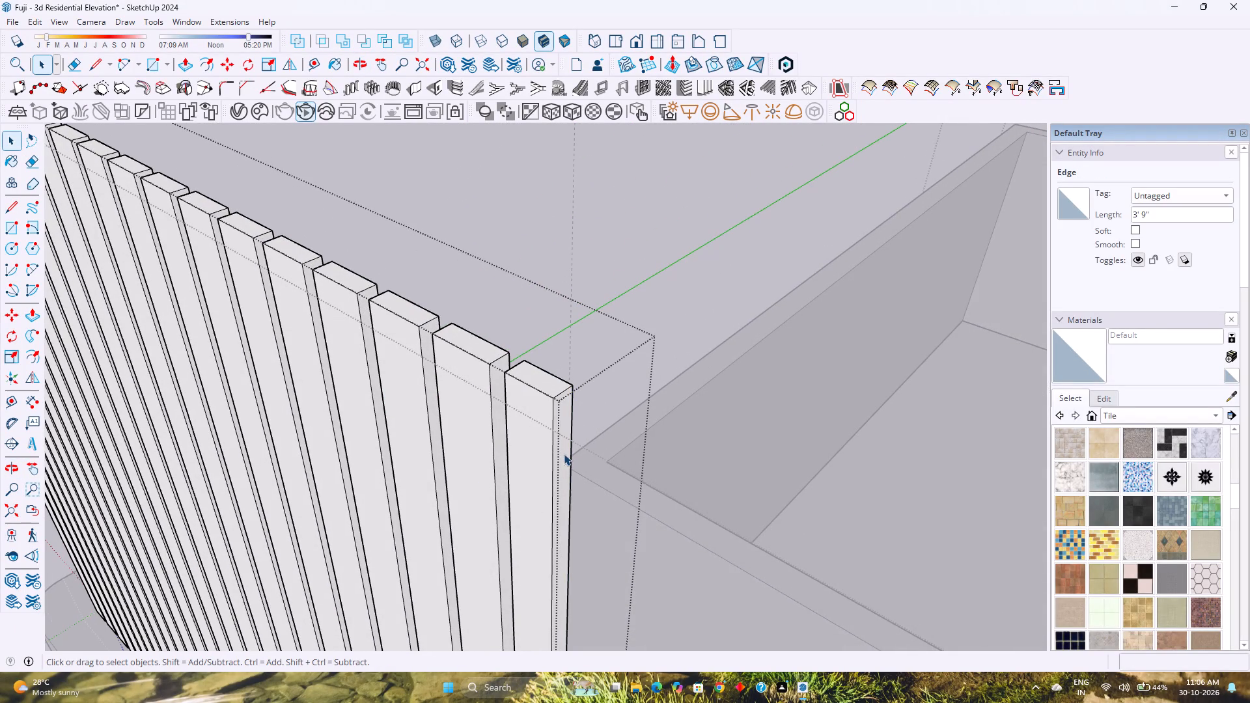
scroll(543, 469, "down", 4)
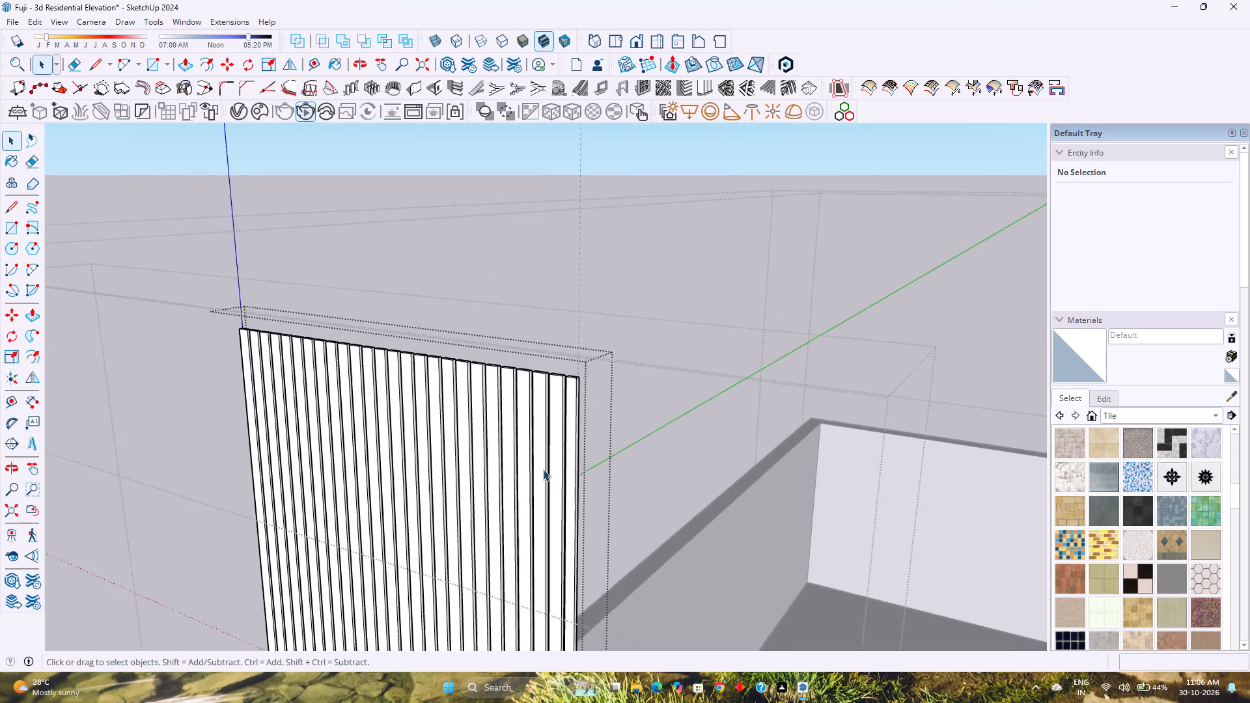
scroll(543, 469, "down", 3)
middle_click_drag(345, 482, 841, 474)
scroll(314, 509, "up", 2)
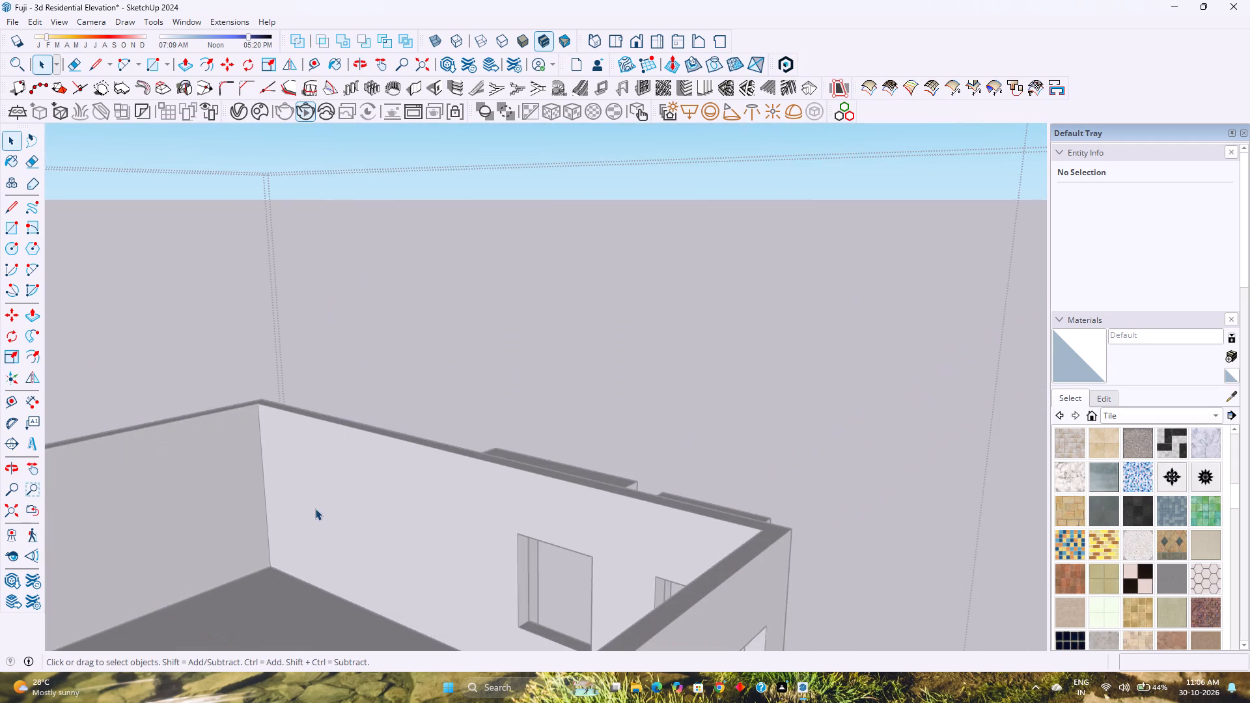
scroll(340, 508, "down", 3)
scroll(397, 491, "up", 8)
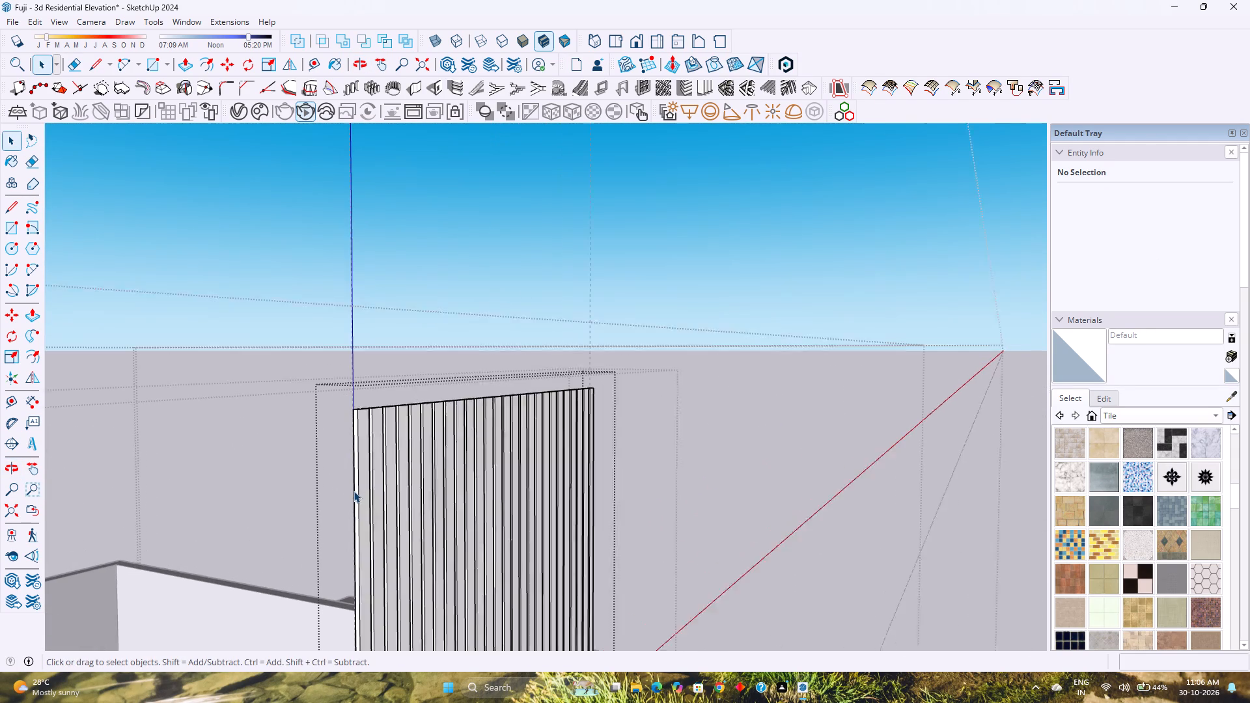
scroll(354, 491, "up", 1)
middle_click_drag(354, 491, 507, 528)
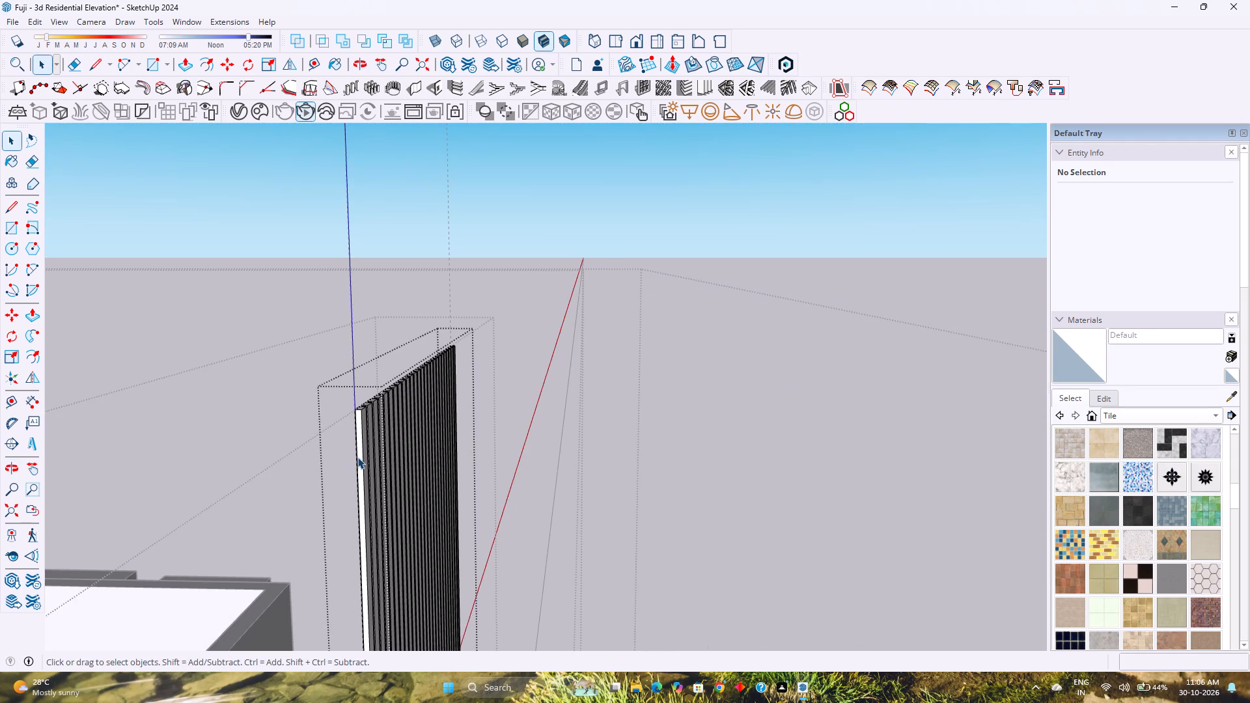
left_click(357, 456)
key("Delete")
scroll(356, 456, "down", 2)
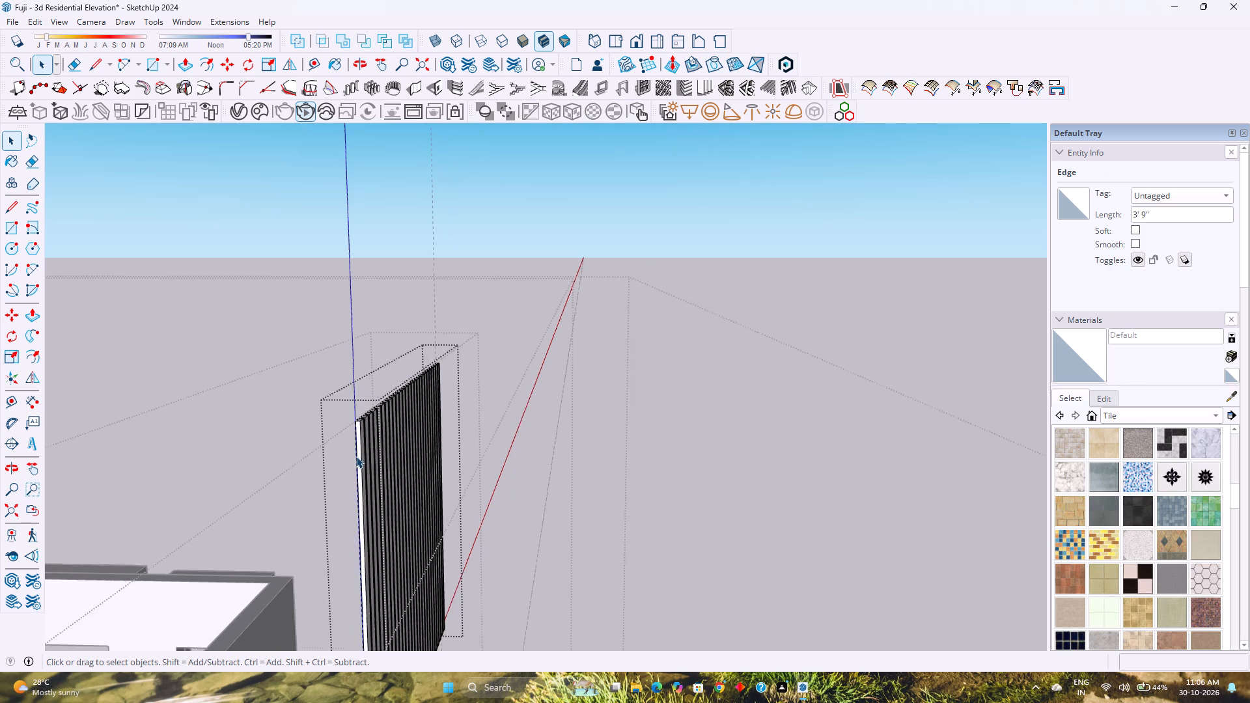
Delete the 4' bottom edge of the panel outline beneath the louvres.
scroll(356, 456, "down", 5)
middle_click_drag(367, 550, 377, 432, "shift")
middle_click(377, 432, "shift")
middle_click_drag(346, 444, 553, 462)
middle_click(553, 462)
scroll(781, 582, "up", 3)
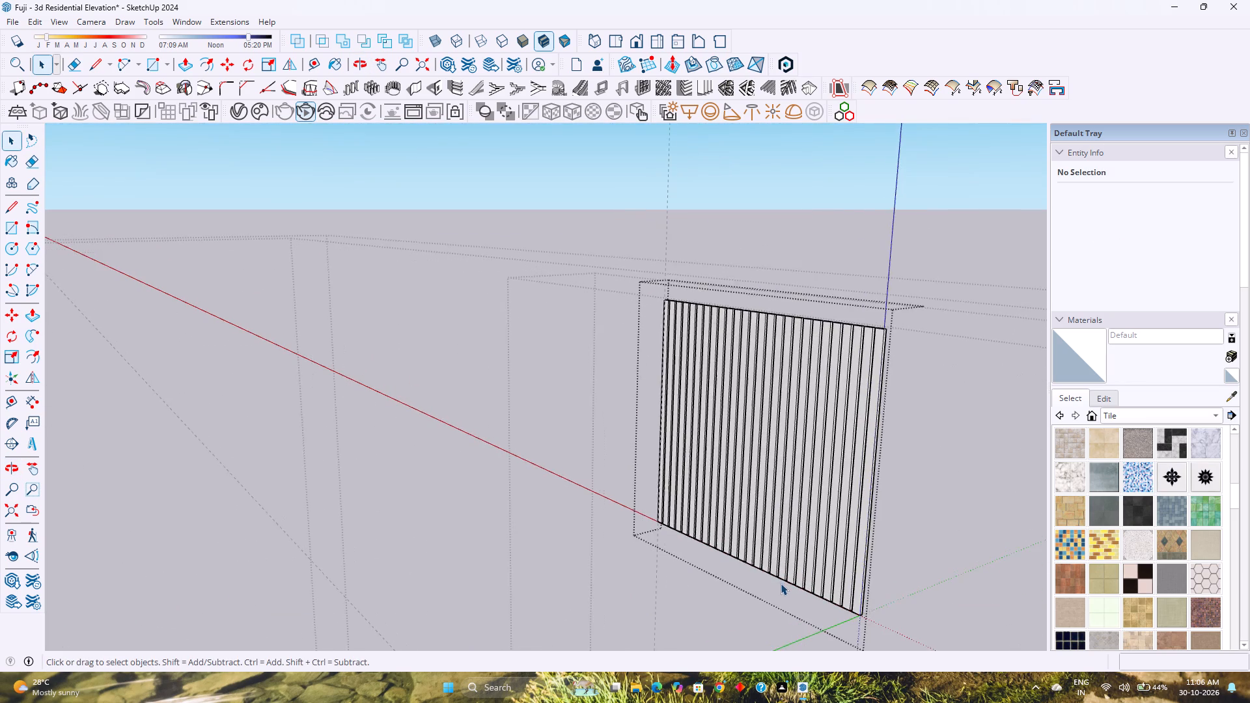
scroll(781, 583, "up", 20)
scroll(781, 583, "up", 4)
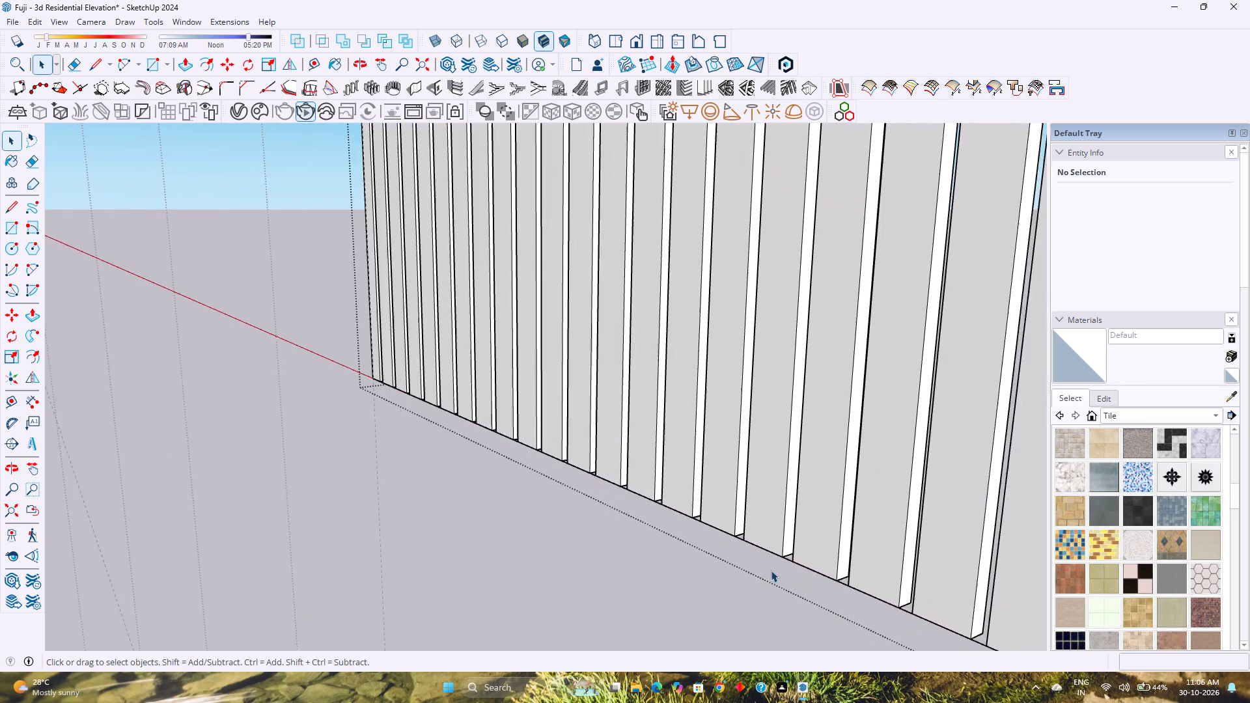
scroll(771, 570, "up", 1)
left_click(788, 558)
key("Delete")
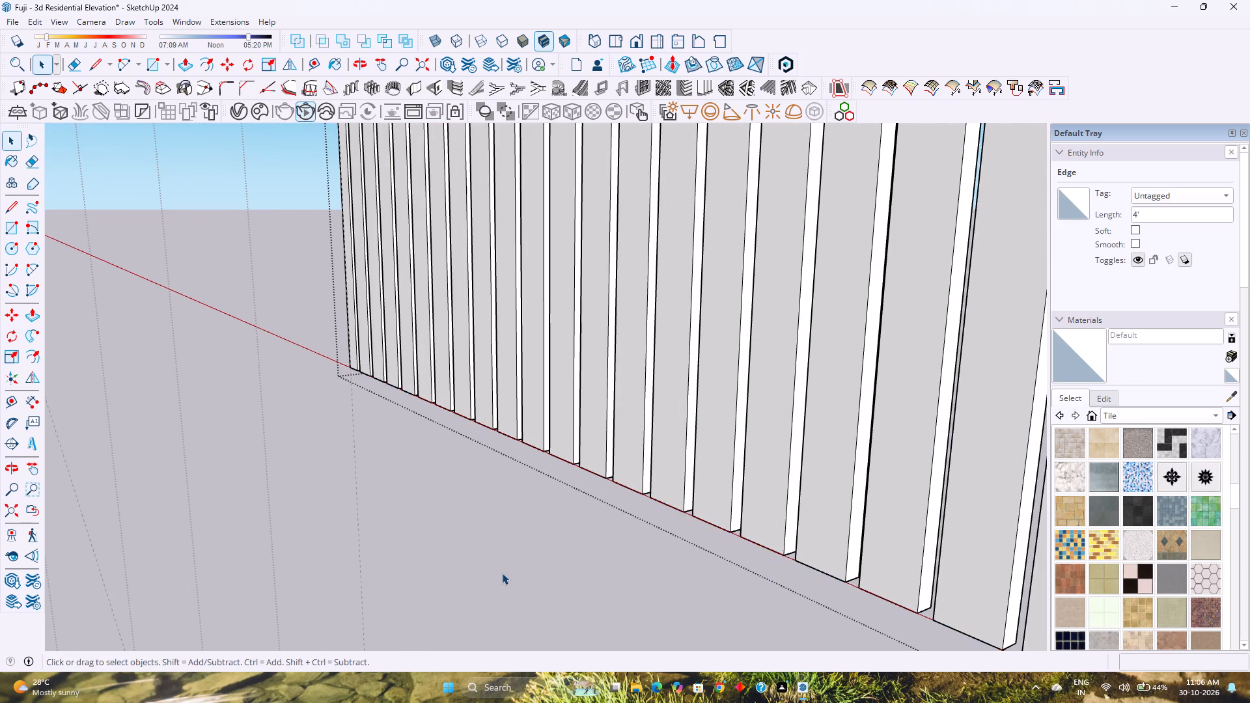
Leave the panel group and move it 8' straight down along the blue axis onto the parapet's front face.
scroll(501, 573, "down", 19)
middle_click_drag(539, 557, 156, 588)
scroll(155, 579, "down", 5)
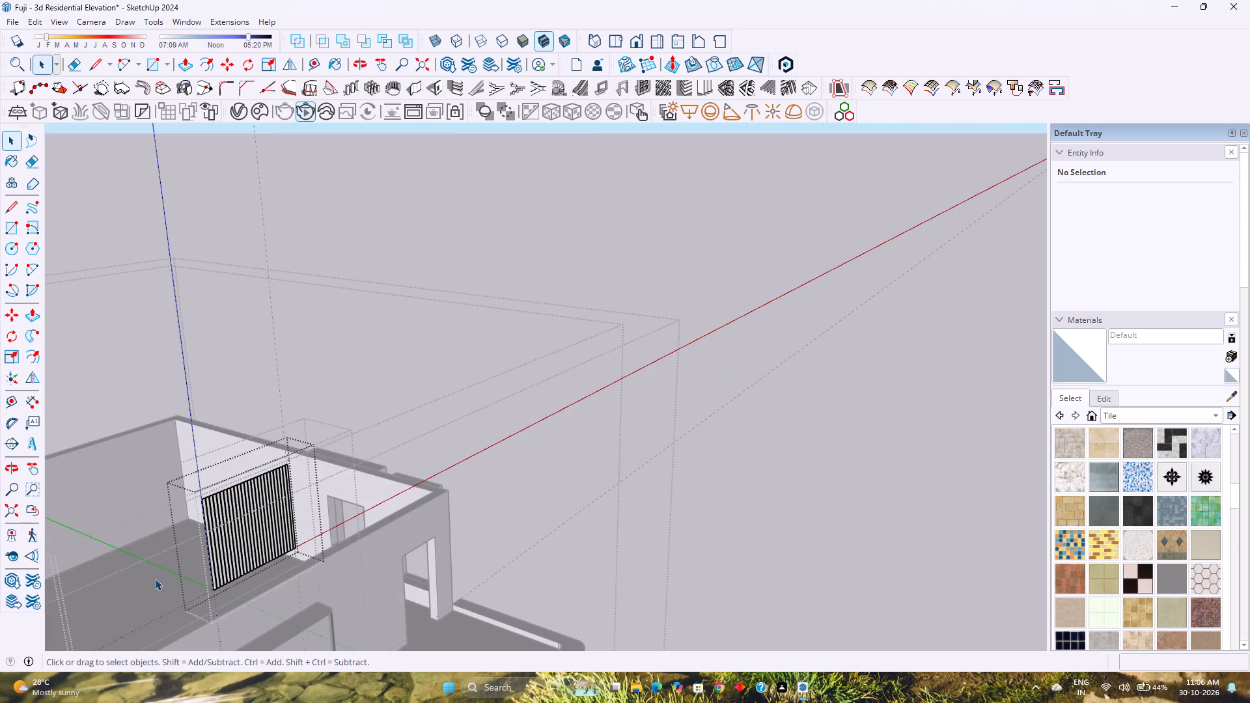
key("Escape")
left_click(235, 553)
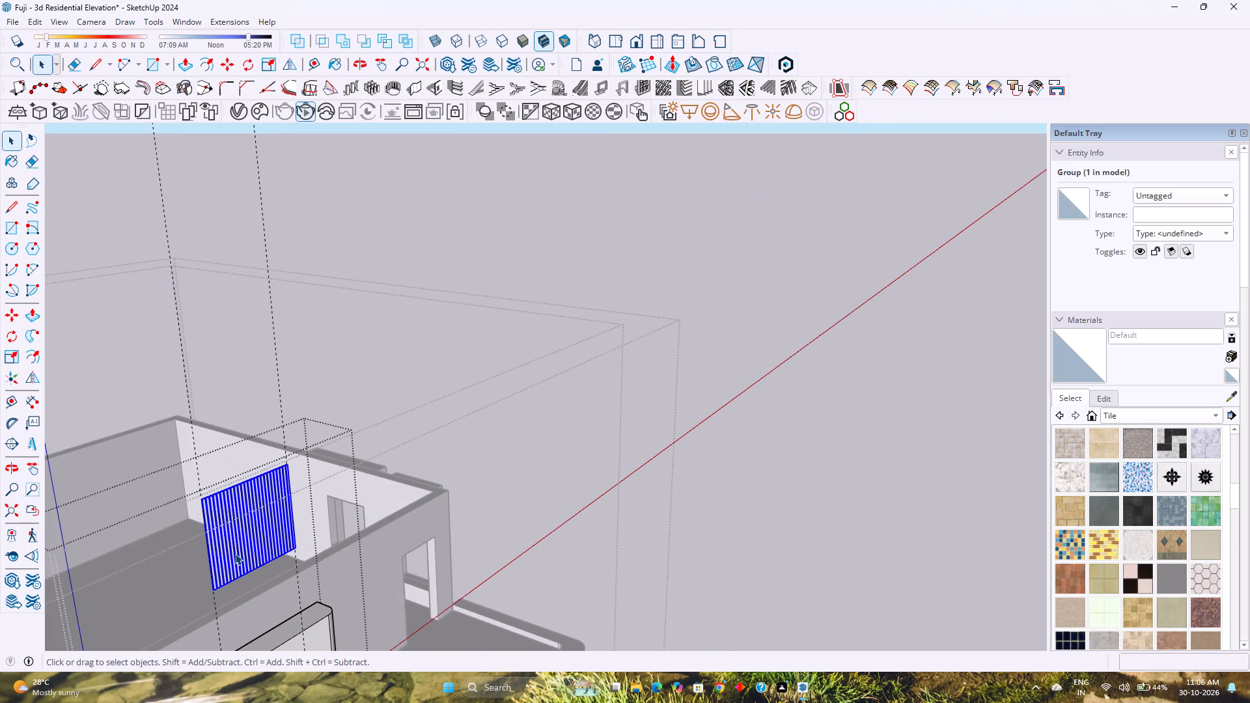
key("m")
scroll(217, 539, "up", 4)
middle_click_drag(215, 539, 333, 486, "shift")
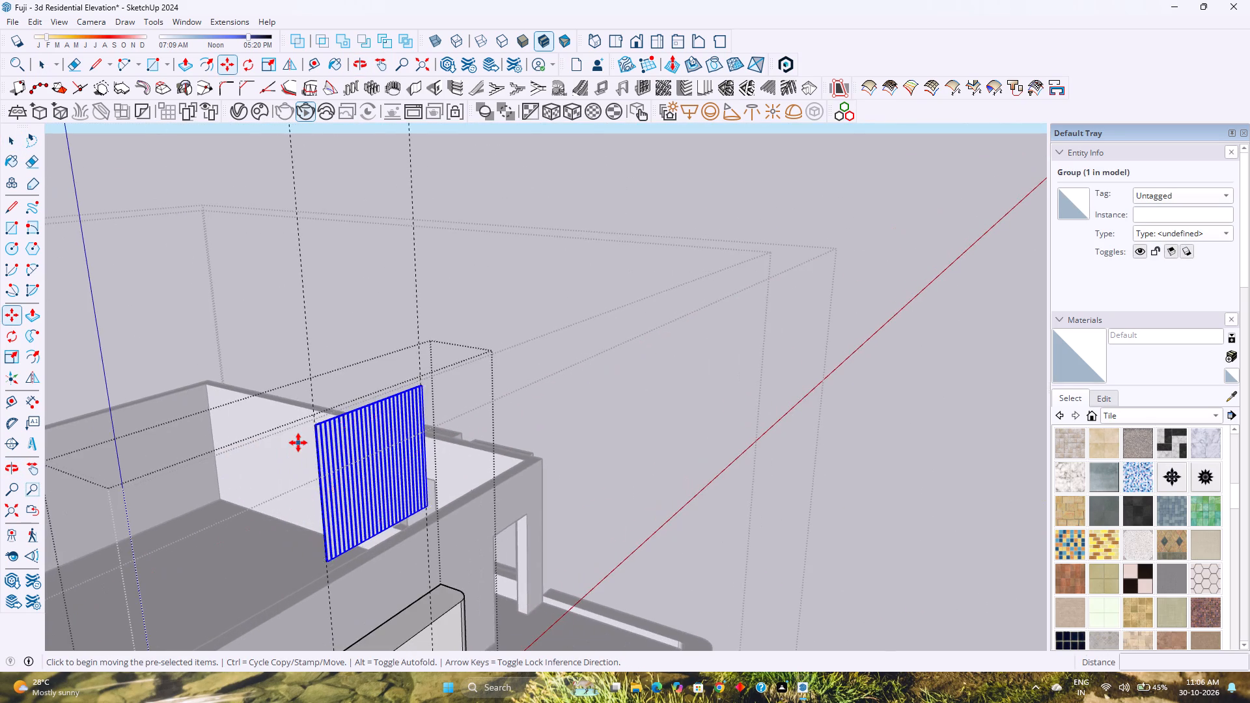
scroll(298, 443, "up", 3)
scroll(377, 361, "up", 4)
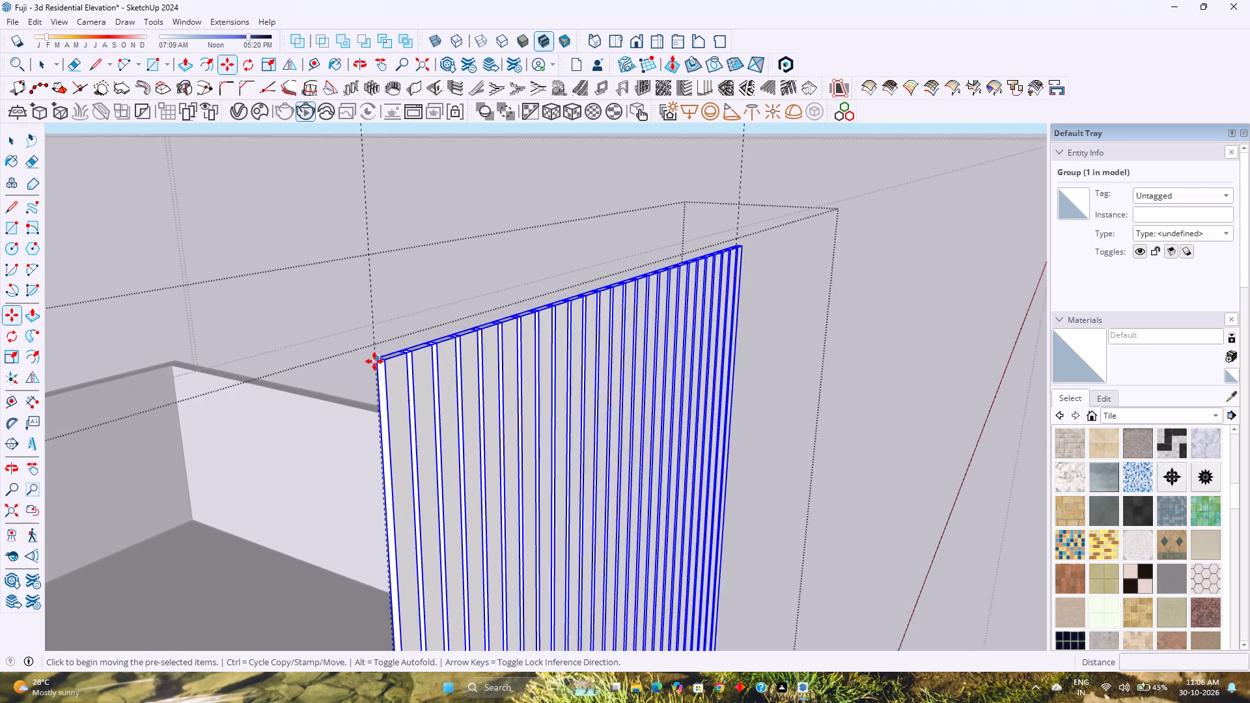
scroll(374, 361, "up", 2)
left_click(377, 359)
key("Up")
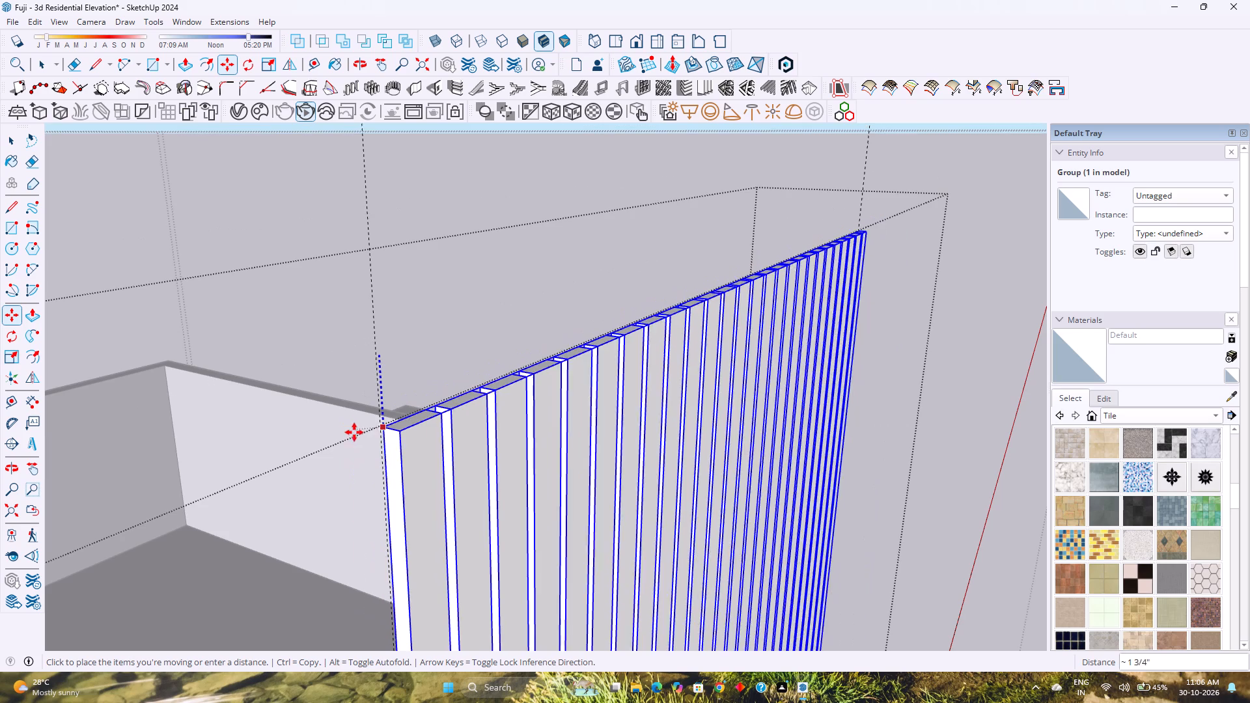
key("8")
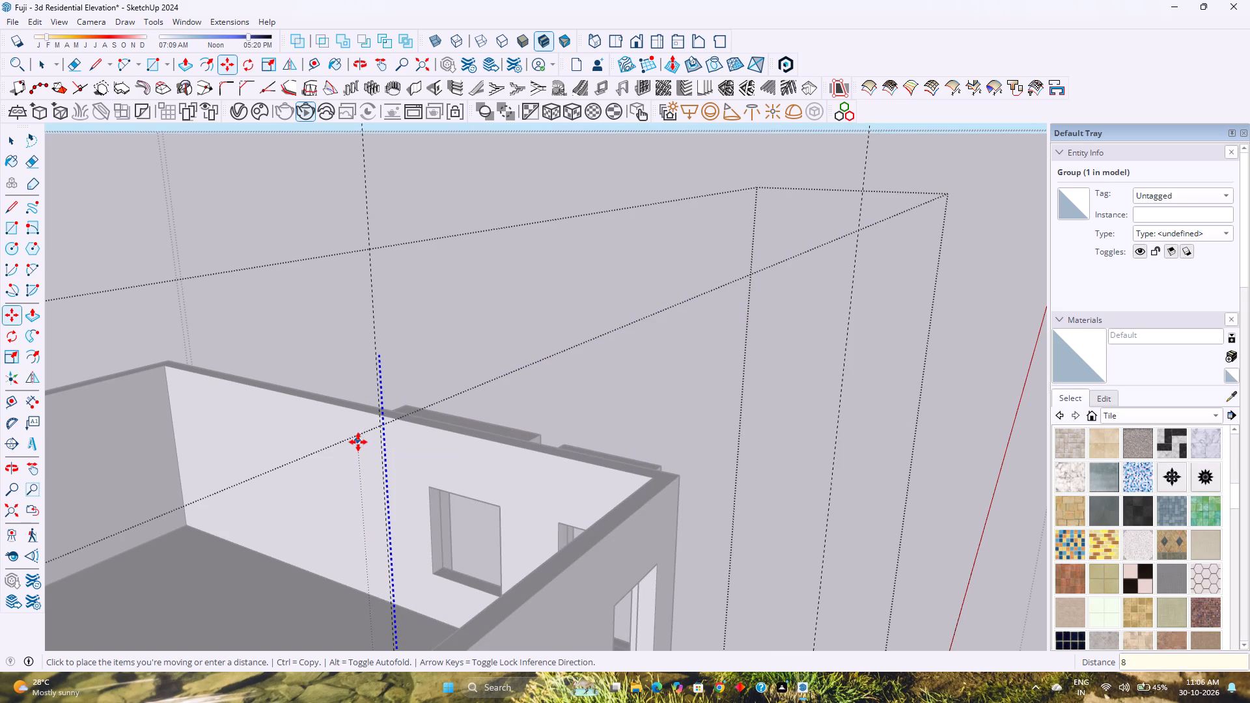
key("apostrophe")
key("Return")
scroll(358, 442, "down", 13)
key("space")
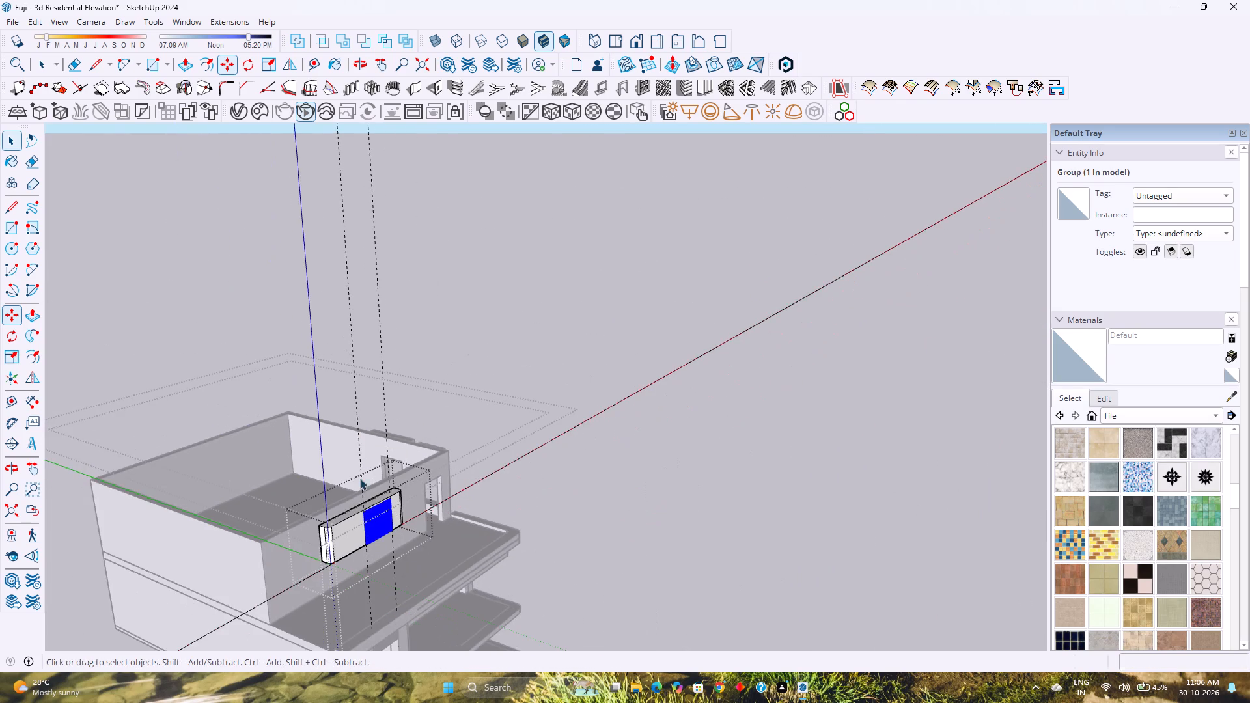
Unhide the last hidden geometry, then leave the parapet group.
scroll(395, 554, "up", 3)
middle_click_drag(371, 545, 141, 525)
scroll(198, 477, "up", 4)
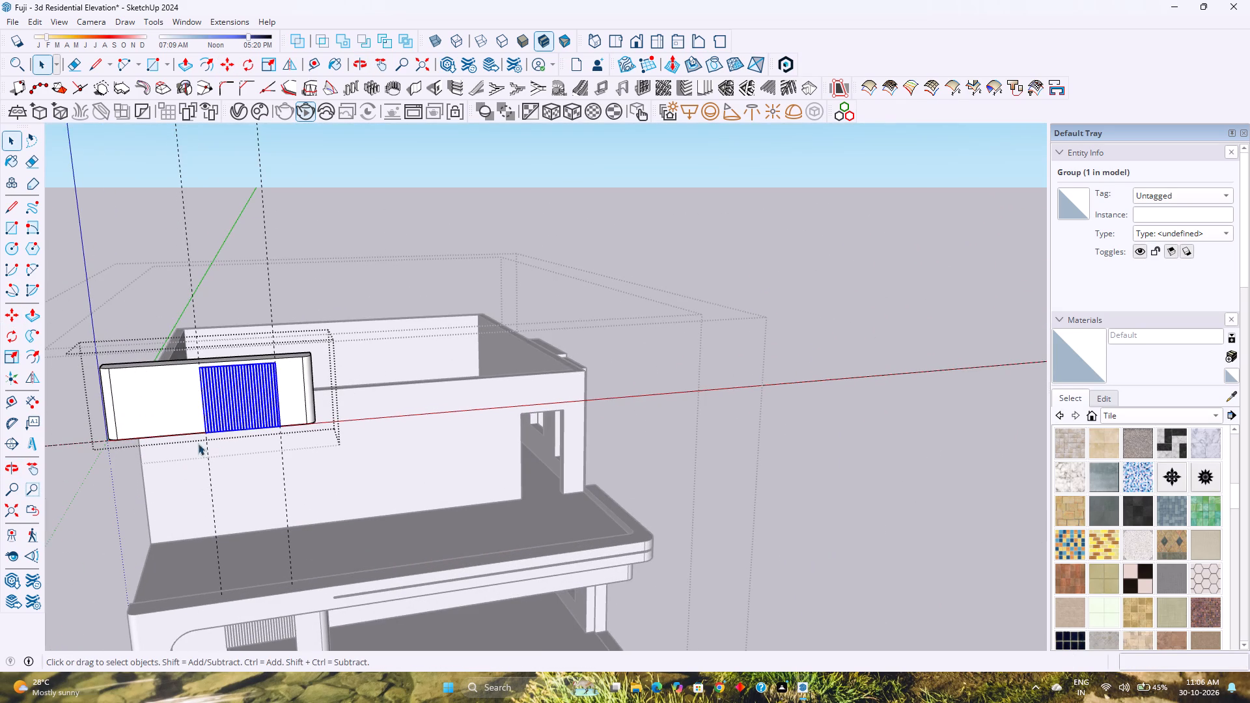
left_click(38, 16)
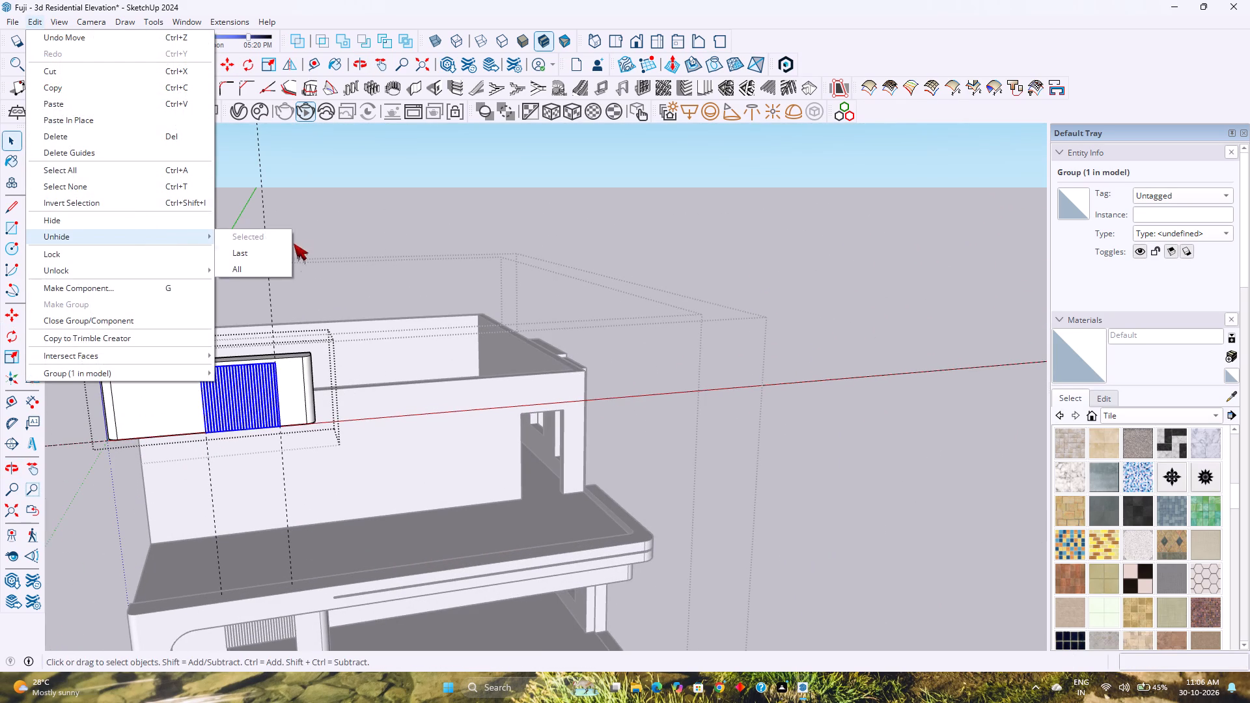
left_click(287, 254)
key("Escape")
Move the raised parapet group with its louvre panel 10' straight down along the blue axis onto the terrace slab's front edge.
left_click(290, 391)
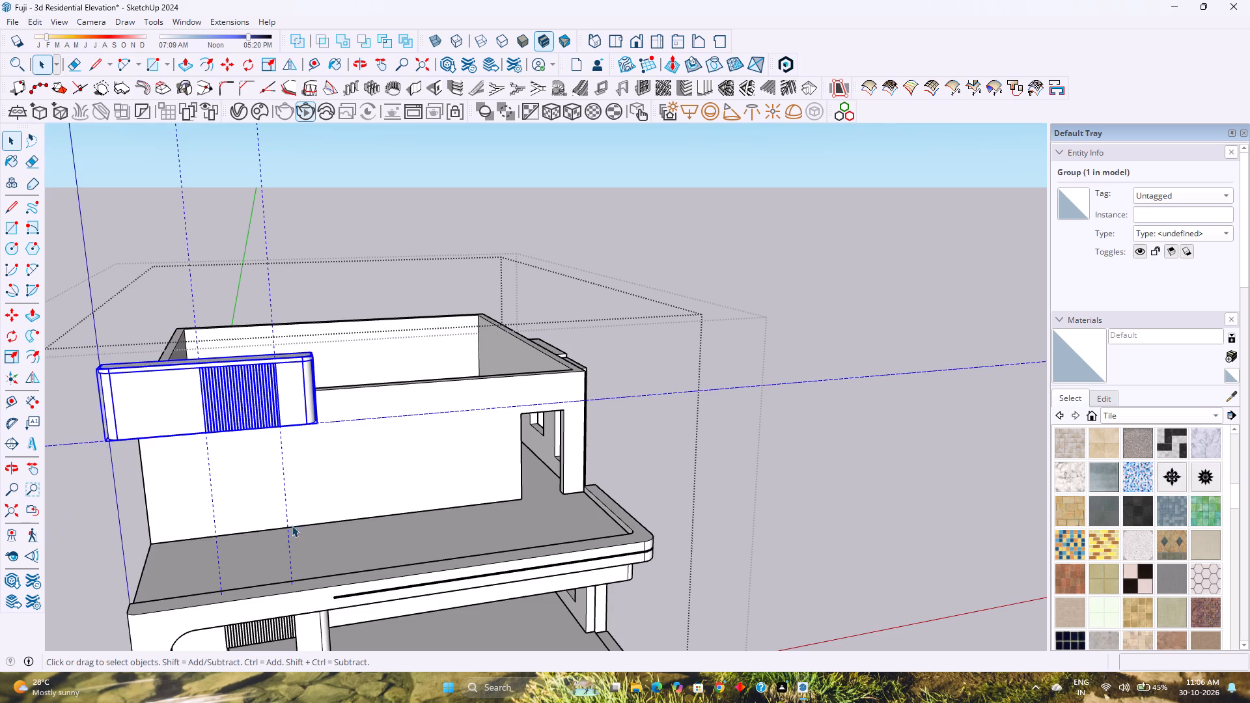
key("m")
middle_click_drag(193, 489, 152, 482)
middle_click(152, 482)
middle_click_drag(257, 465, 187, 473)
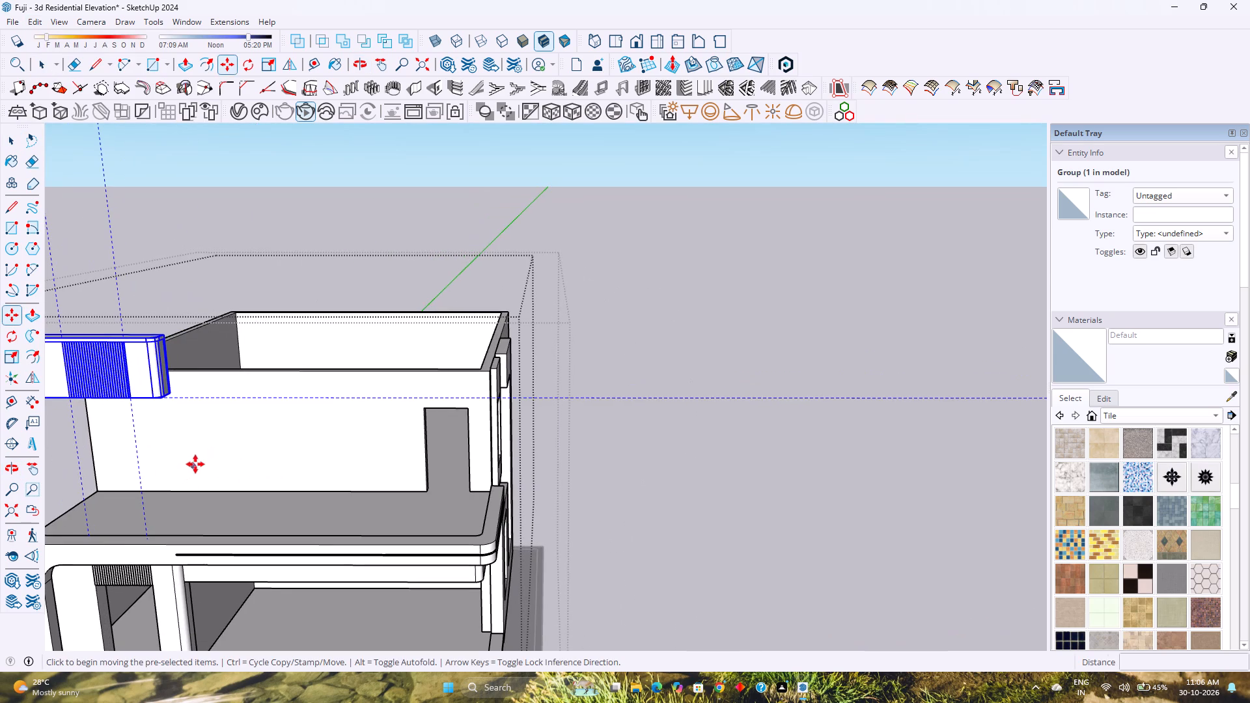
middle_click_drag(203, 458, 356, 545, "shift")
scroll(356, 545, "down", 1)
middle_click_drag(344, 542, 240, 530)
middle_click(240, 530)
scroll(234, 478, "up", 5)
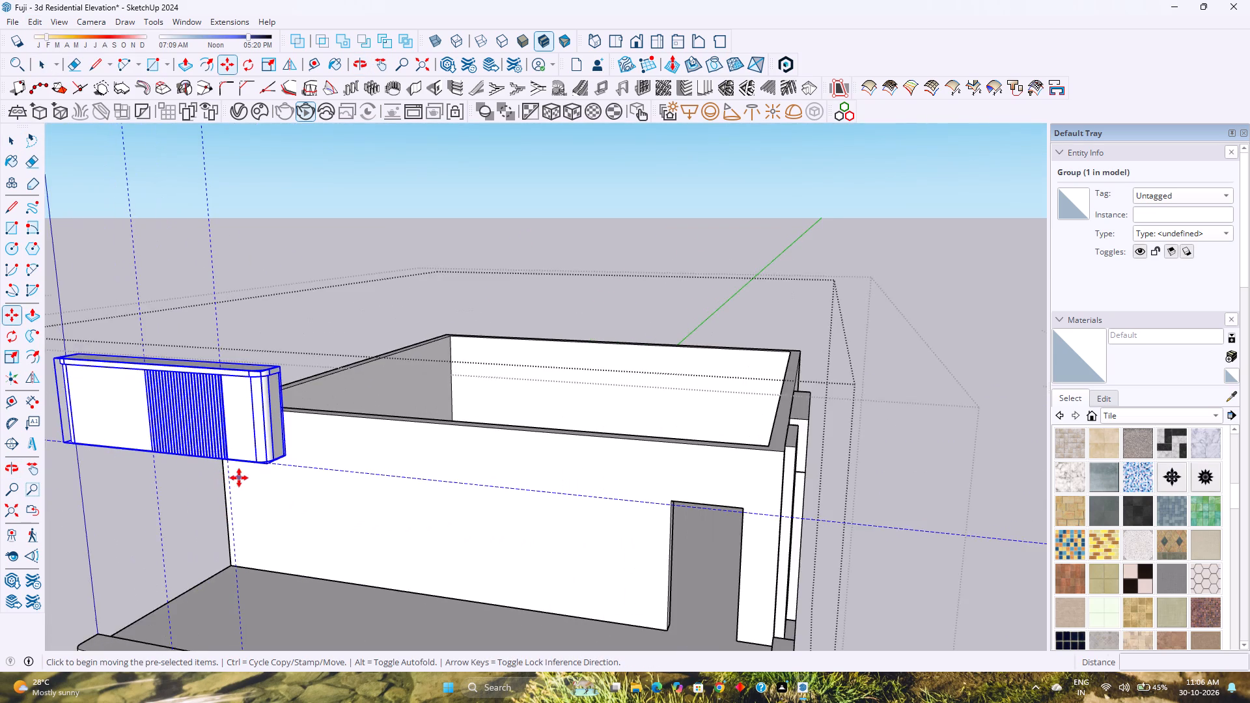
scroll(239, 478, "up", 1)
left_click(275, 463)
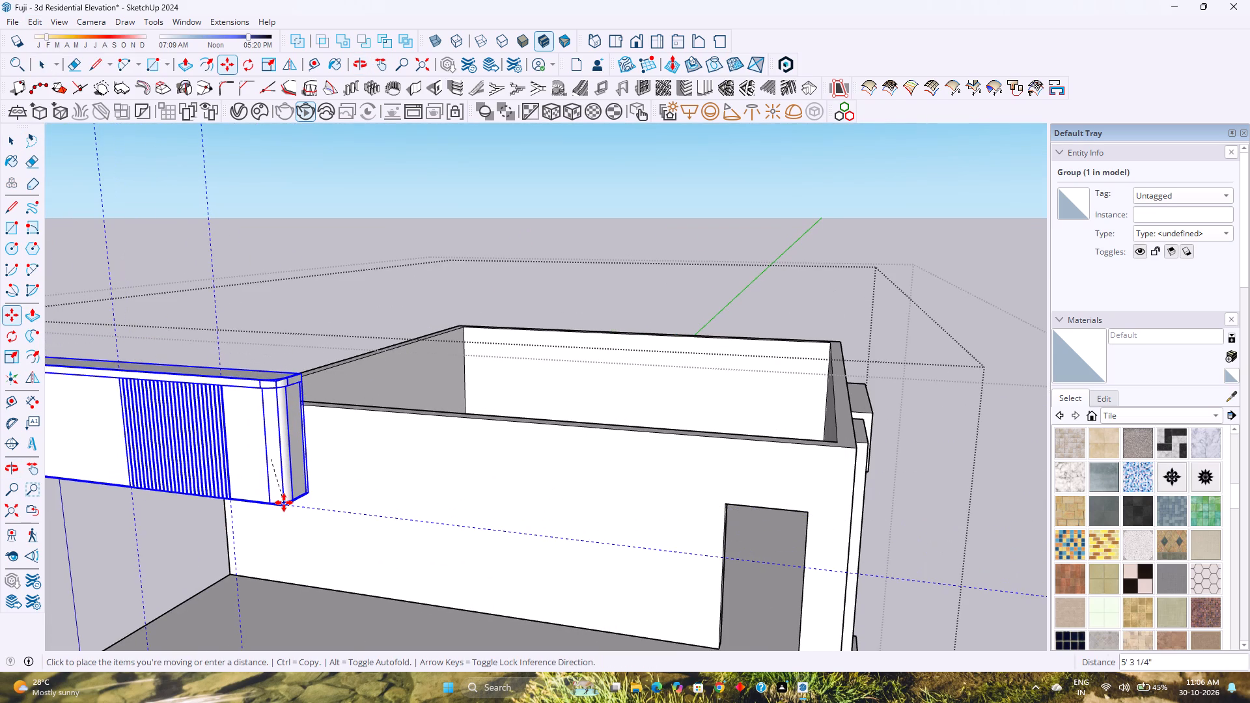
key("Up")
type("10'")
key("Return")
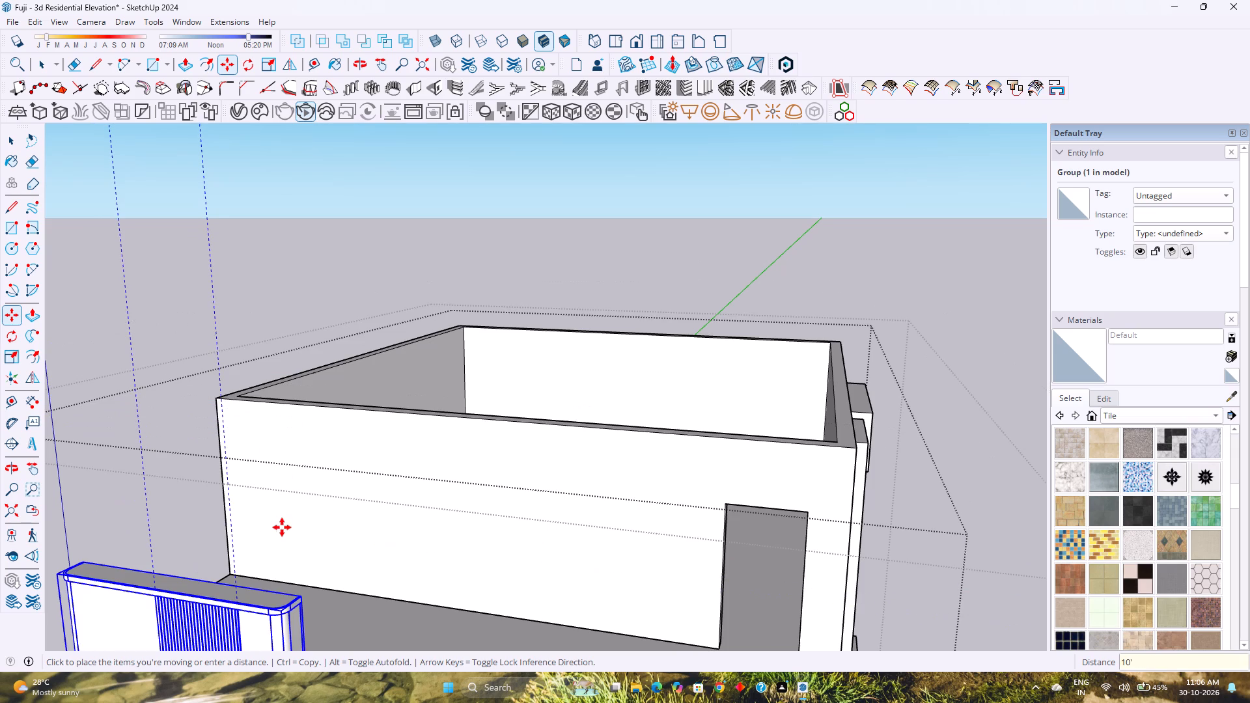
key("space")
Open the parapet group, delete its guides and leave the group.
double_click(257, 618)
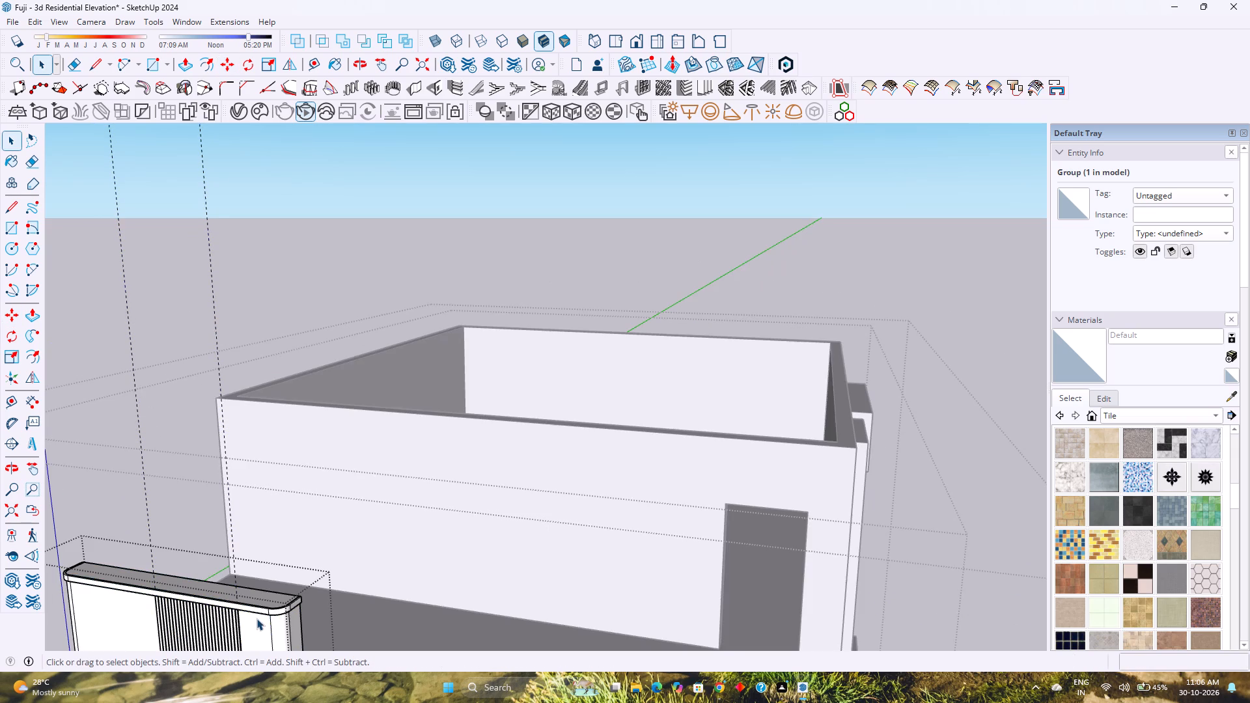
left_click(32, 23)
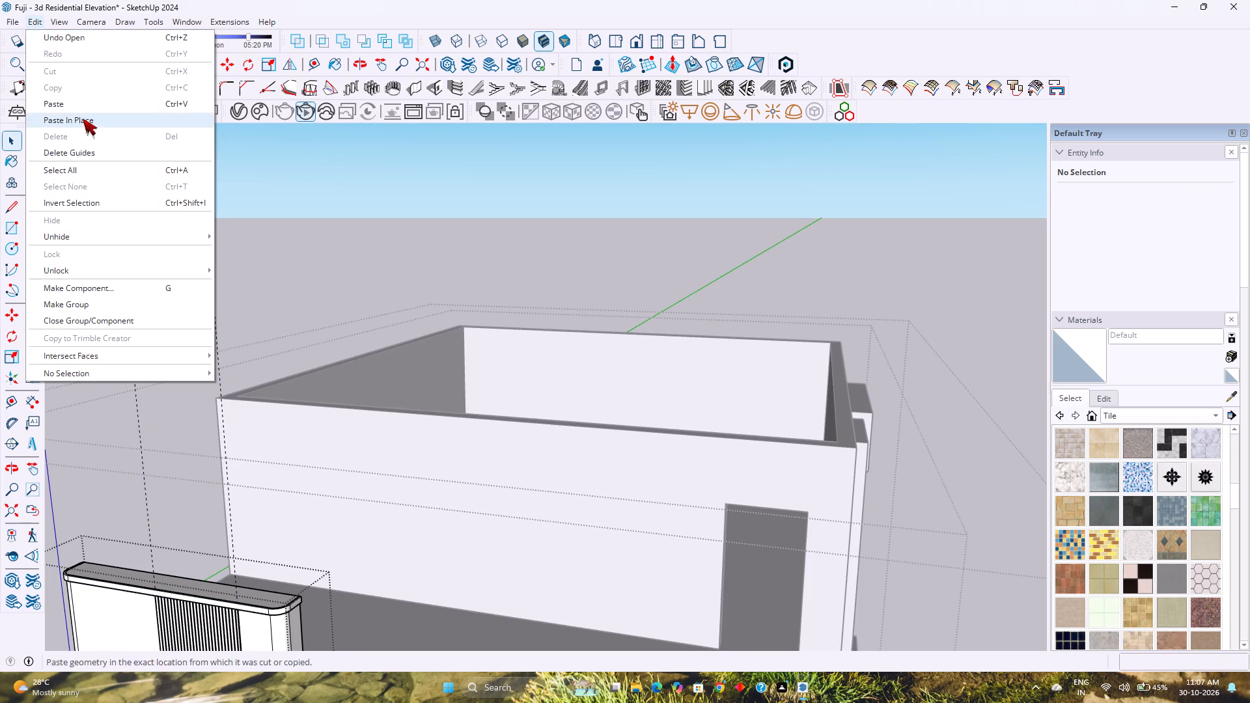
left_click(98, 152)
key("Escape")
Save the residential elevation model.
scroll(338, 349, "down", 6)
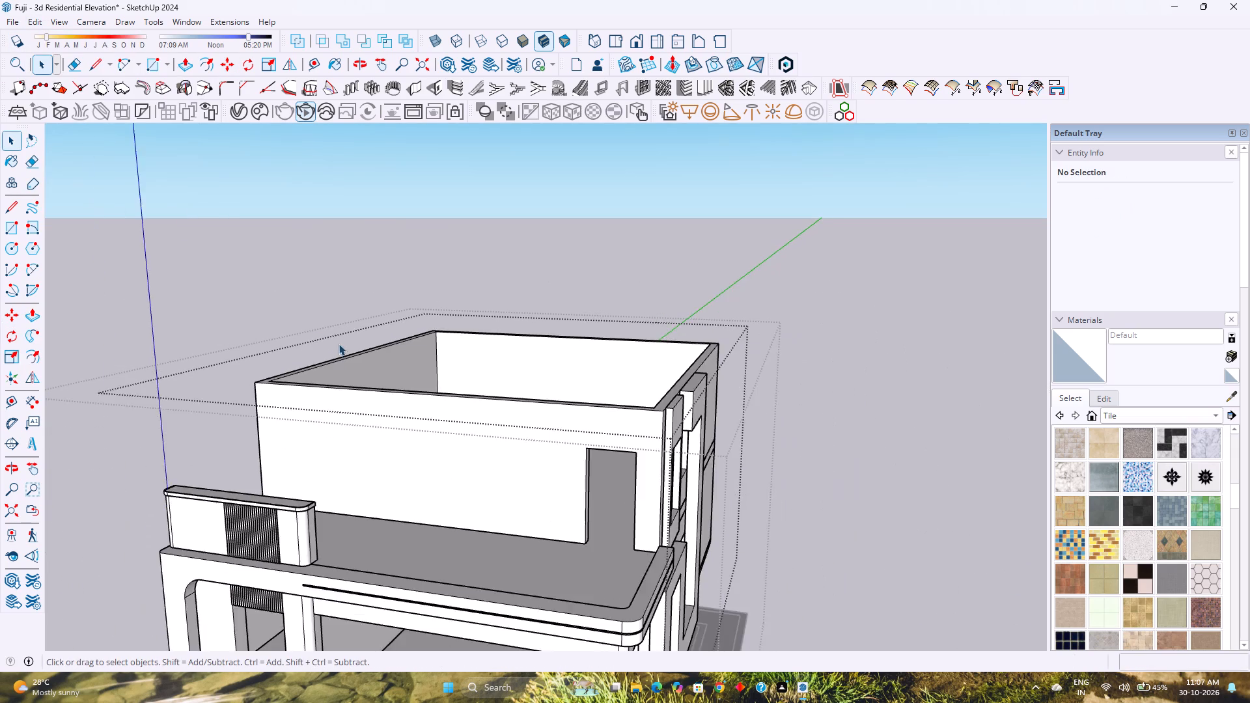
scroll(339, 344, "down", 2)
middle_click_drag(359, 402, 414, 309)
key("ctrl+s")
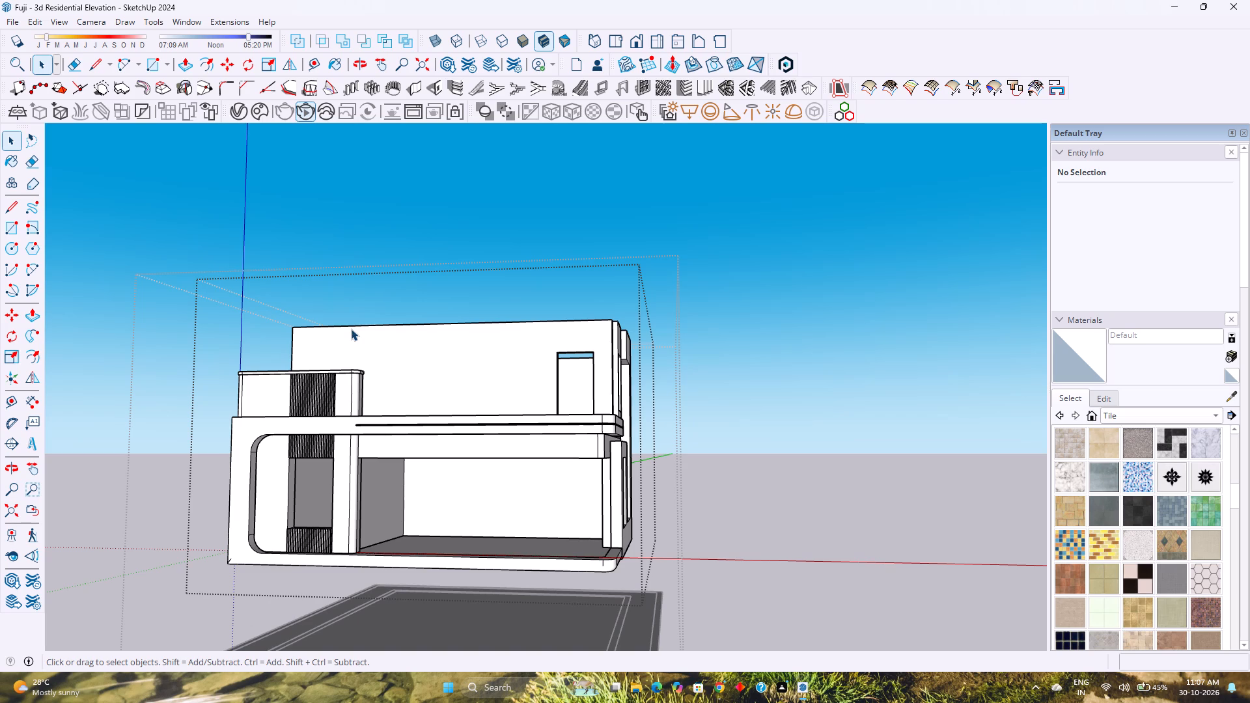
Examine the house from the front and the windowed side, and check the grouping of the upper floor, terrace slab and parapet.
scroll(499, 482, "down", 3)
scroll(511, 483, "up", 4)
middle_click_drag(510, 484, 312, 526)
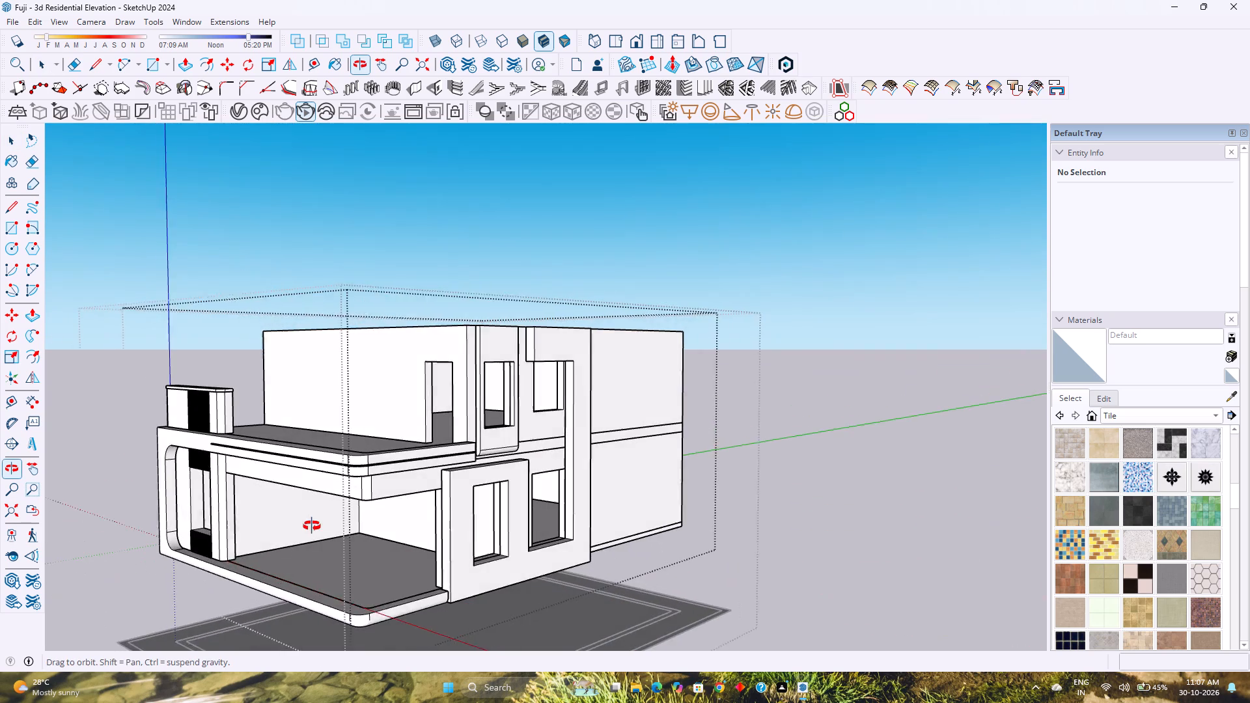
middle_click_drag(312, 526, 348, 517)
middle_click(348, 517)
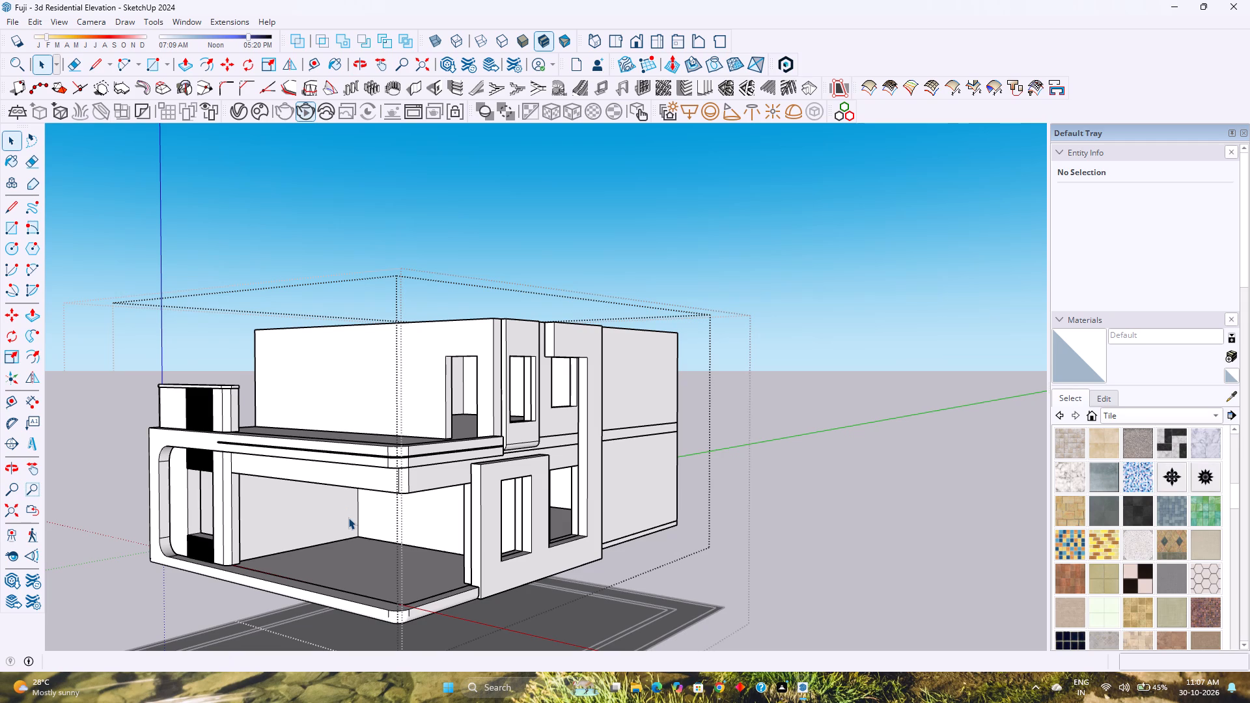
middle_click_drag(437, 503, 505, 477)
scroll(605, 529, "up", 3)
middle_click_drag(605, 529, 426, 545)
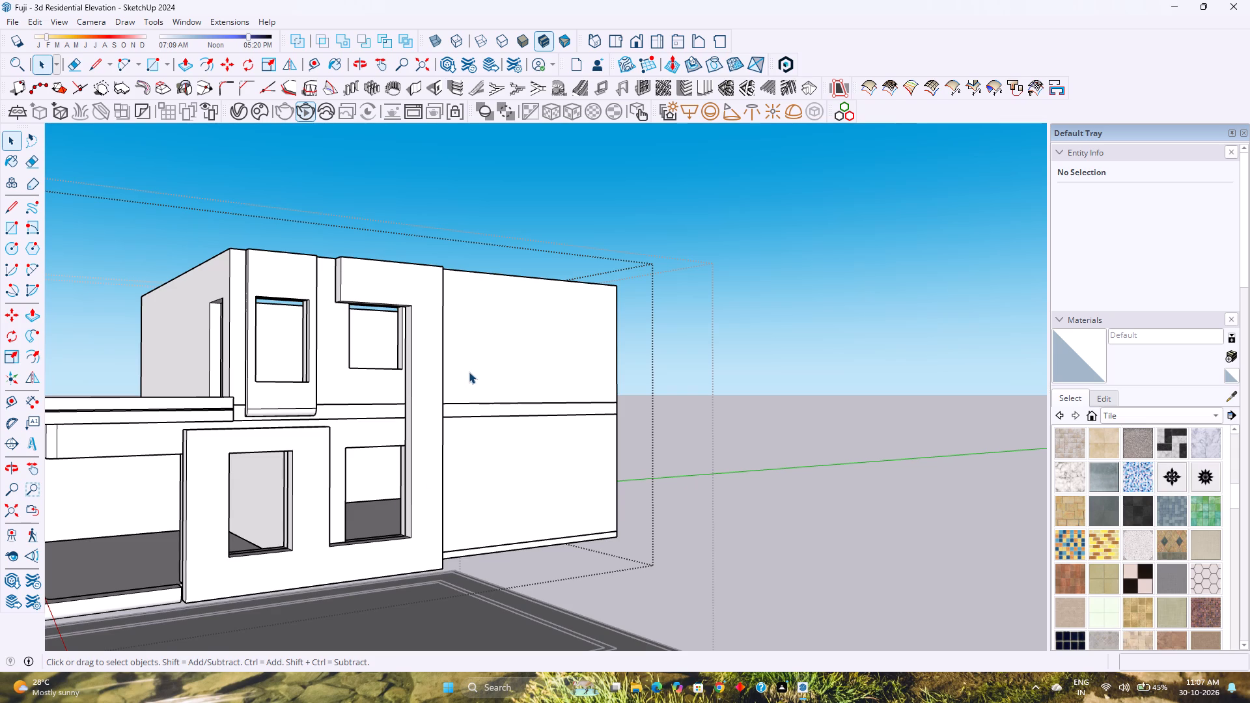
middle_click_drag(464, 370, 559, 411)
scroll(560, 409, "down", 3)
middle_click_drag(522, 417, 533, 386)
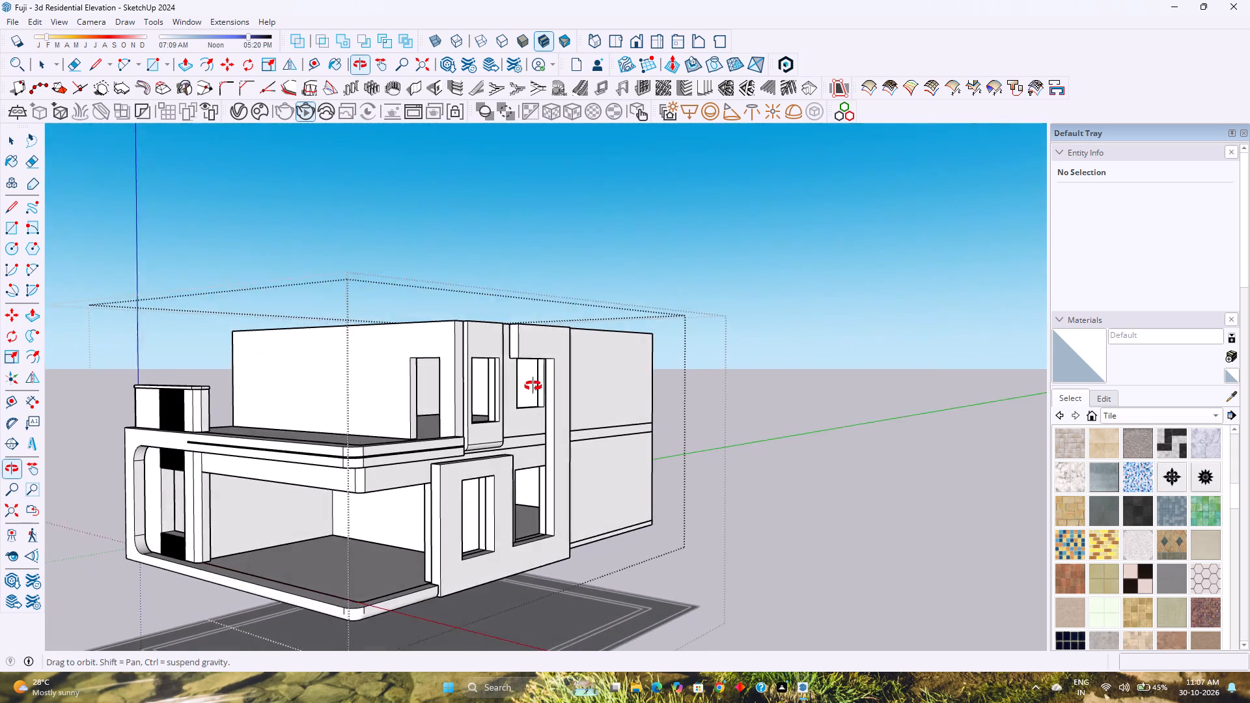
middle_click_drag(533, 386, 548, 376)
scroll(525, 374, "down", 2)
middle_click_drag(454, 412, 523, 397)
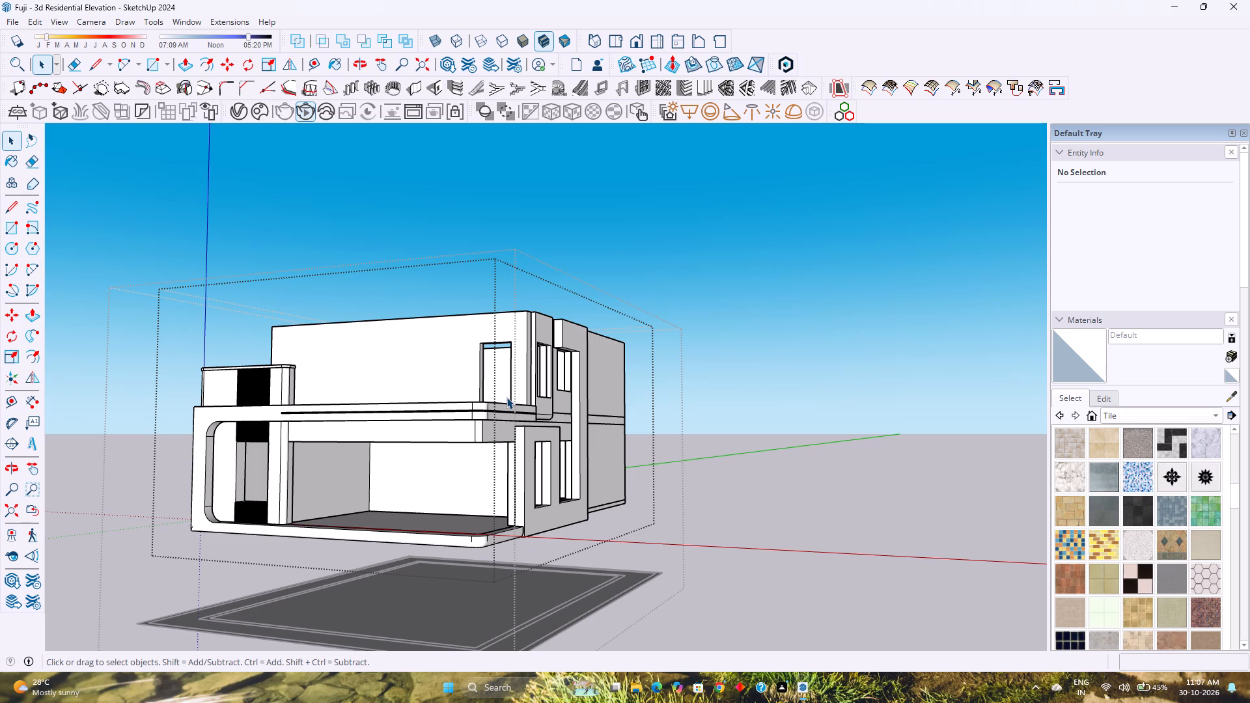
left_click(451, 346)
left_click(436, 415)
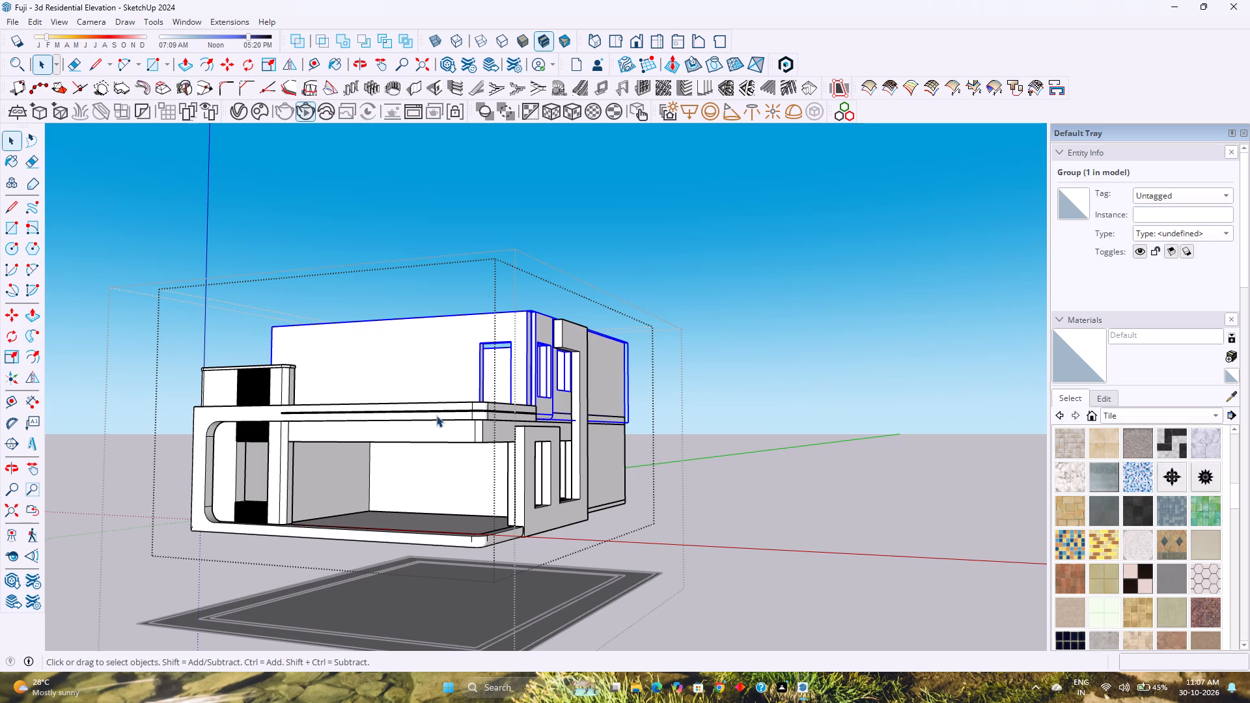
left_click(435, 430)
left_click(235, 374)
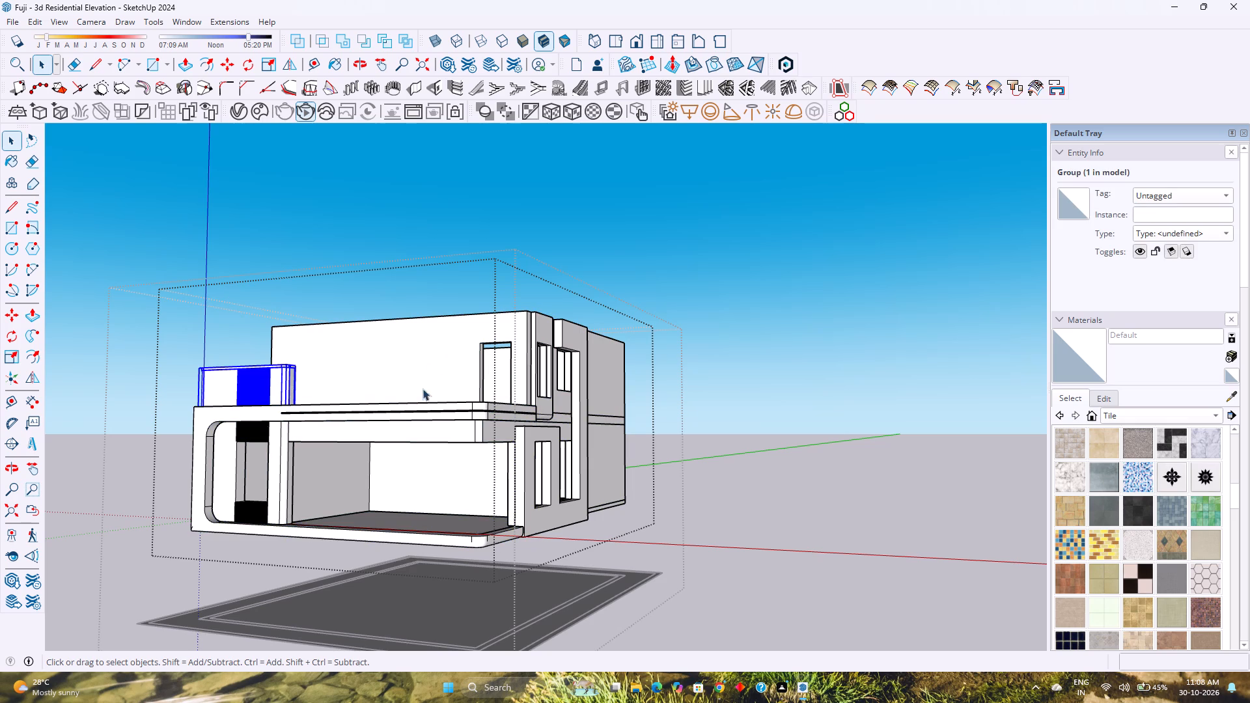
Draw a horizontal 32' by 11'6" rectangle from the top corner of the upper floor's front wall out over the terrace, and group it.
middle_click_drag(434, 366, 473, 491)
scroll(472, 478, "down", 2)
middle_click_drag(472, 478, 511, 566)
scroll(501, 540, "down", 2)
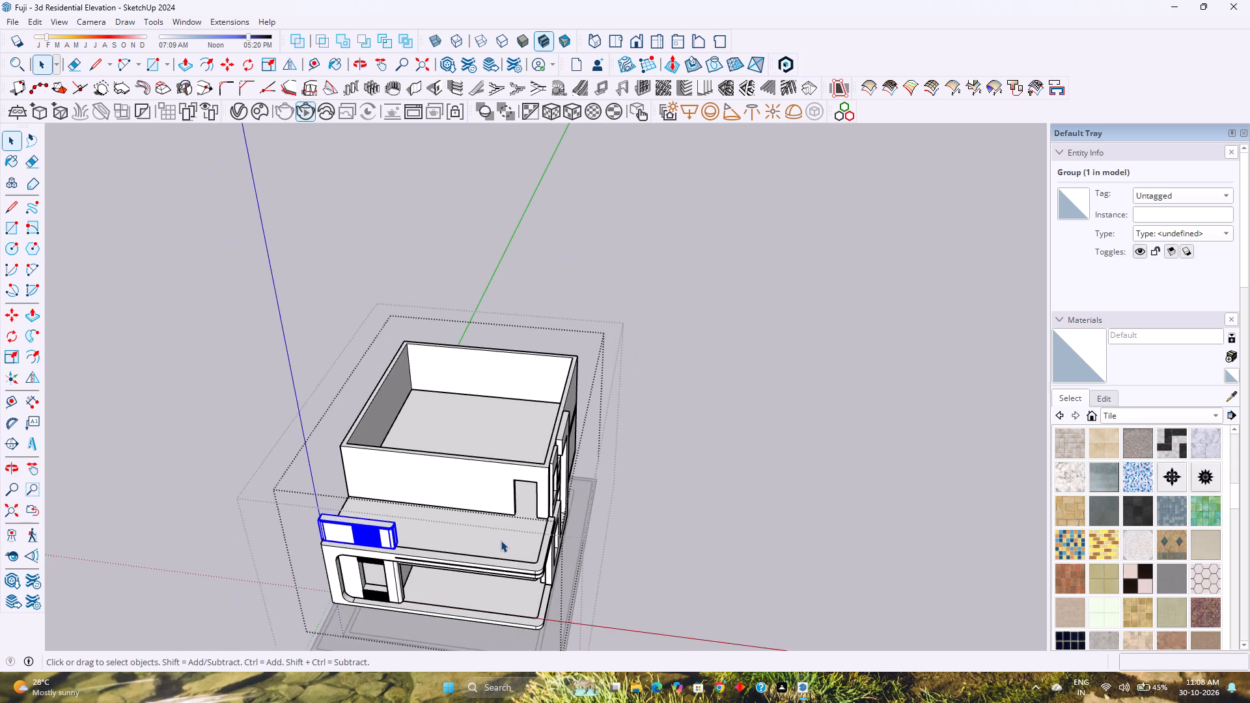
middle_click_drag(490, 529, 456, 607)
left_click(154, 72)
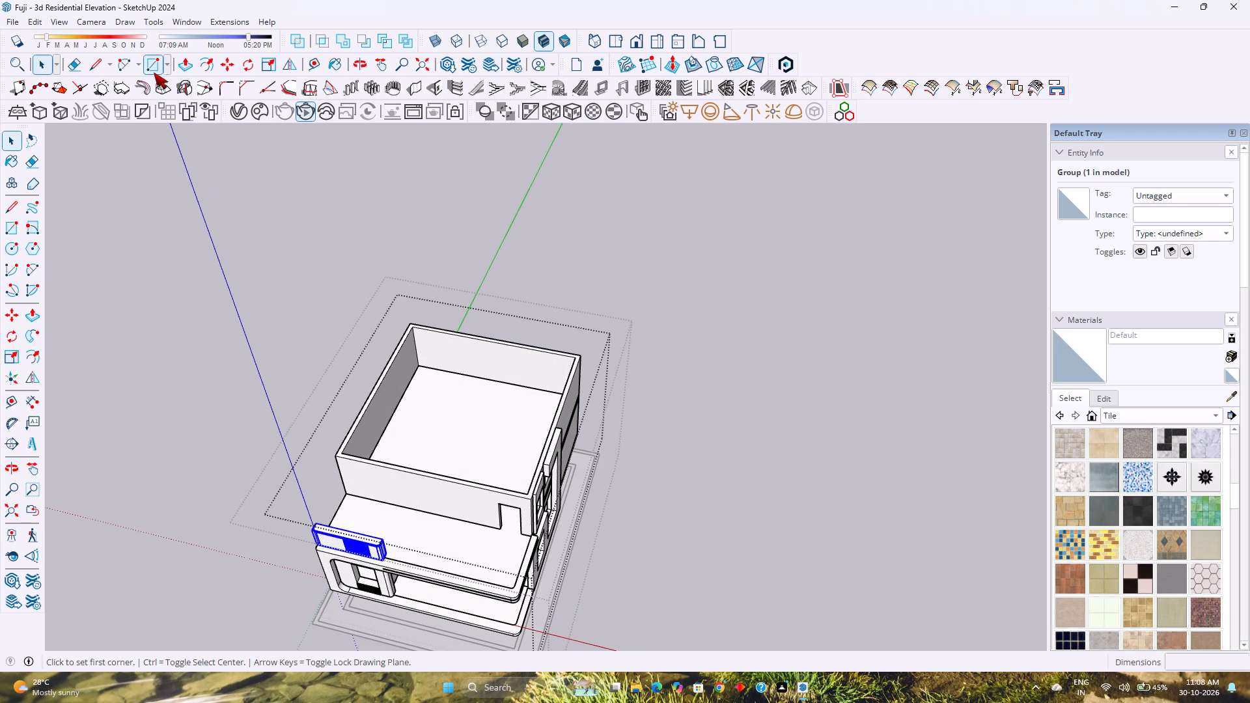
left_click(336, 456)
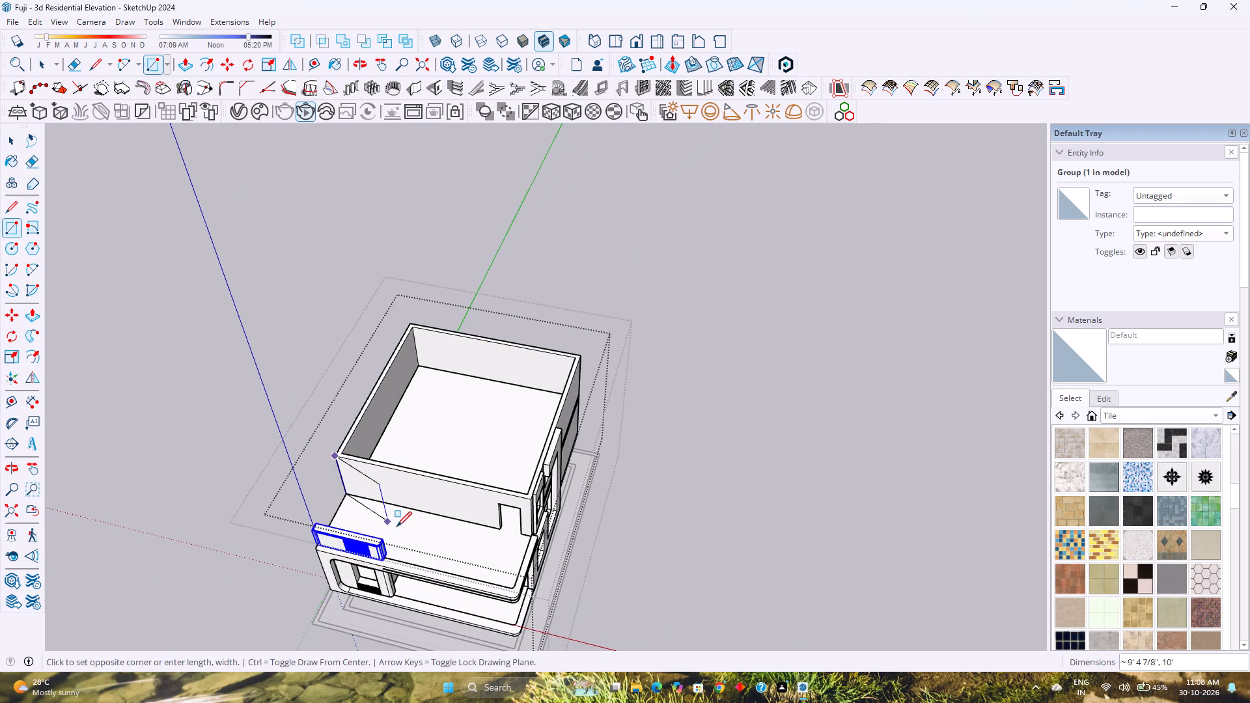
key("Up")
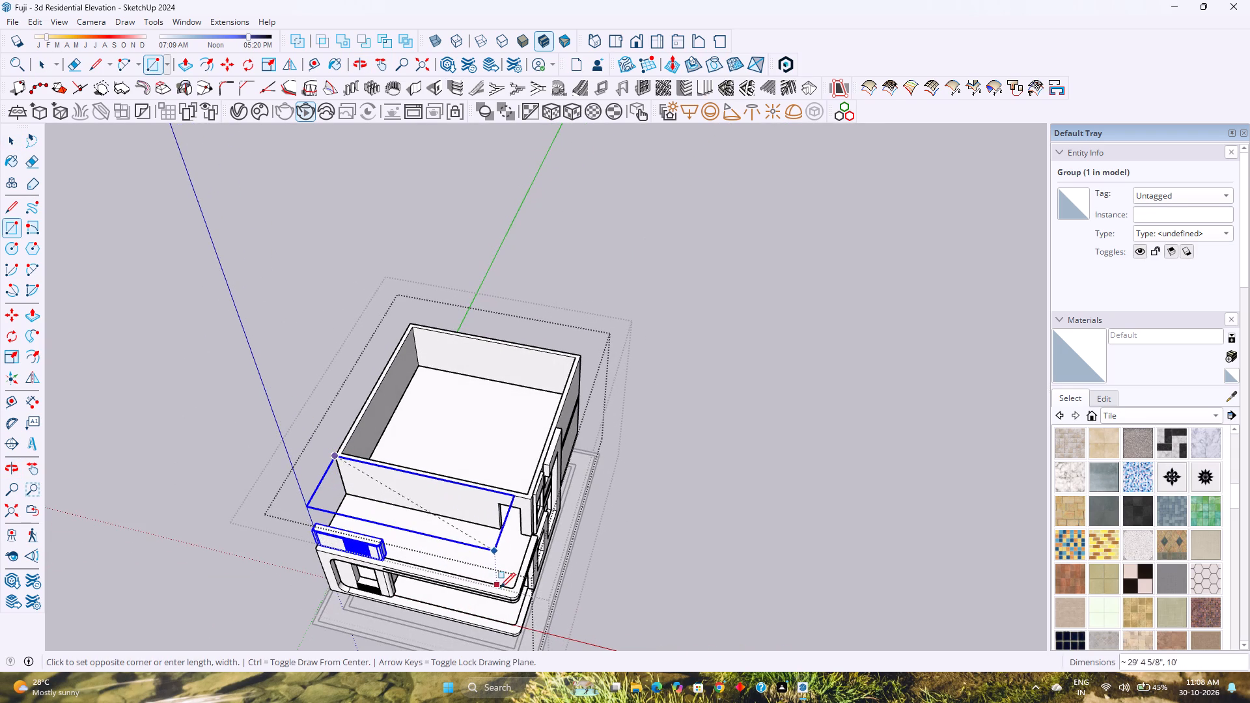
scroll(517, 595, "up", 10)
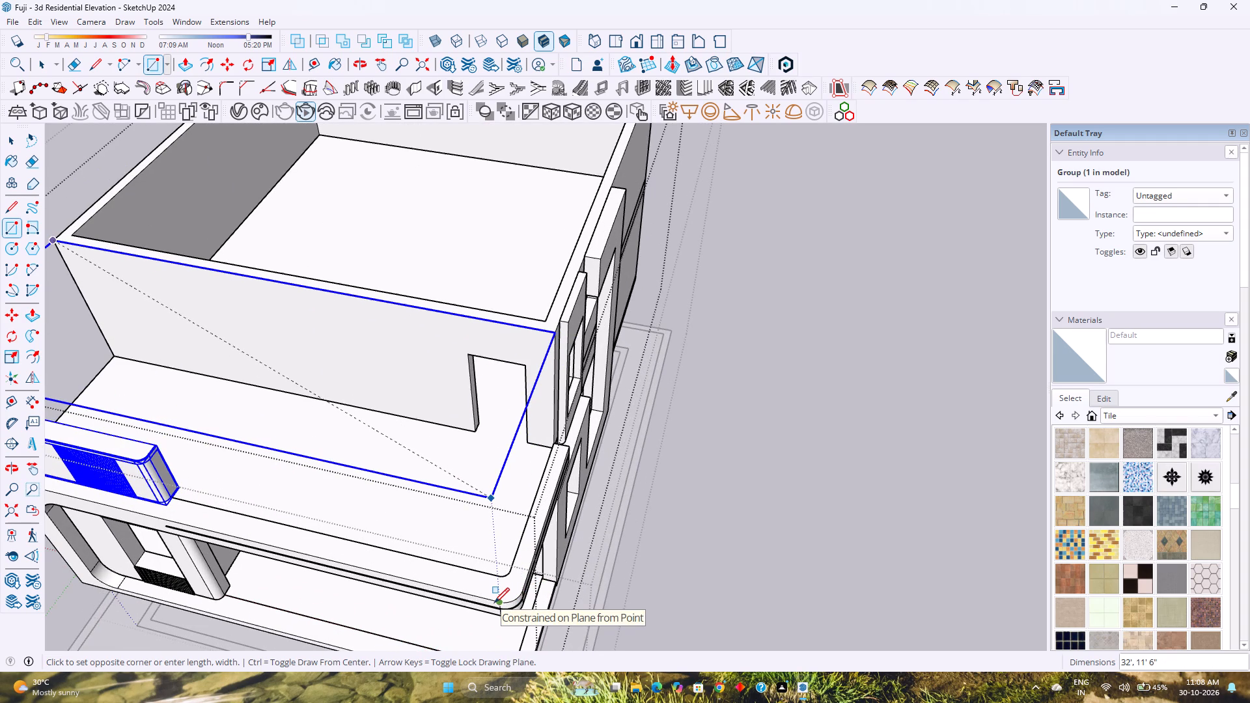
left_click(494, 603)
key("space")
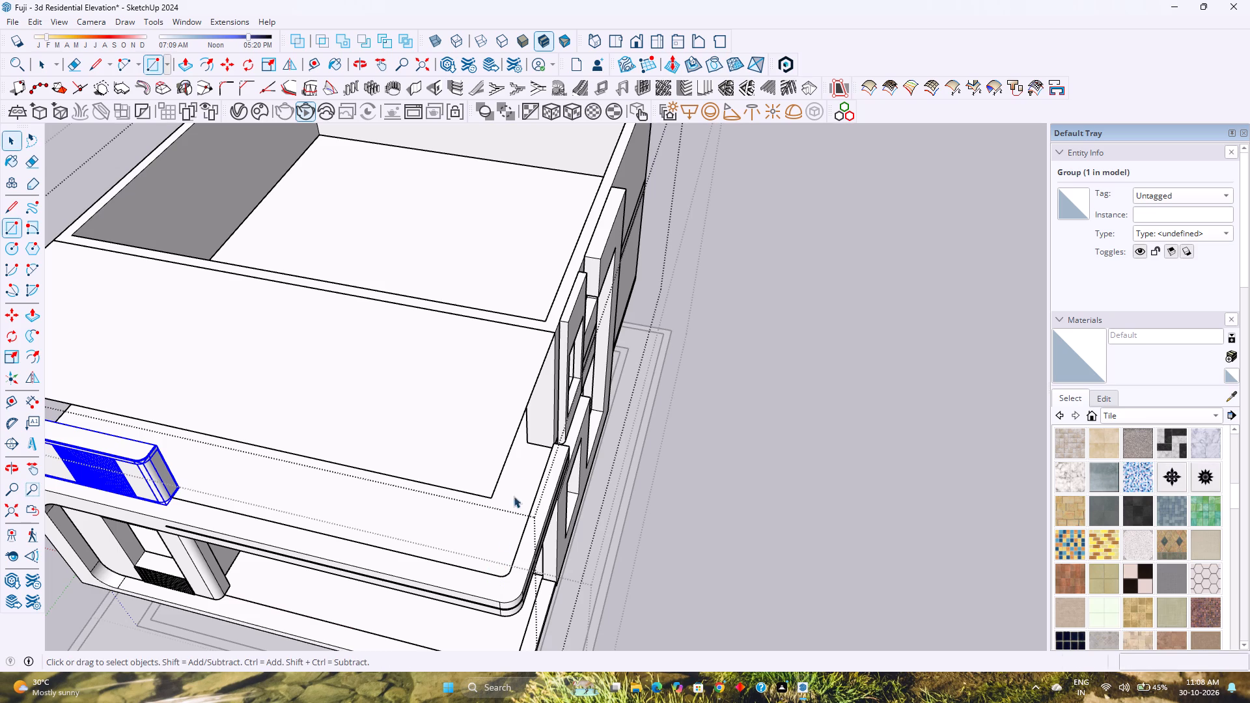
double_click(479, 437)
right_click(479, 437)
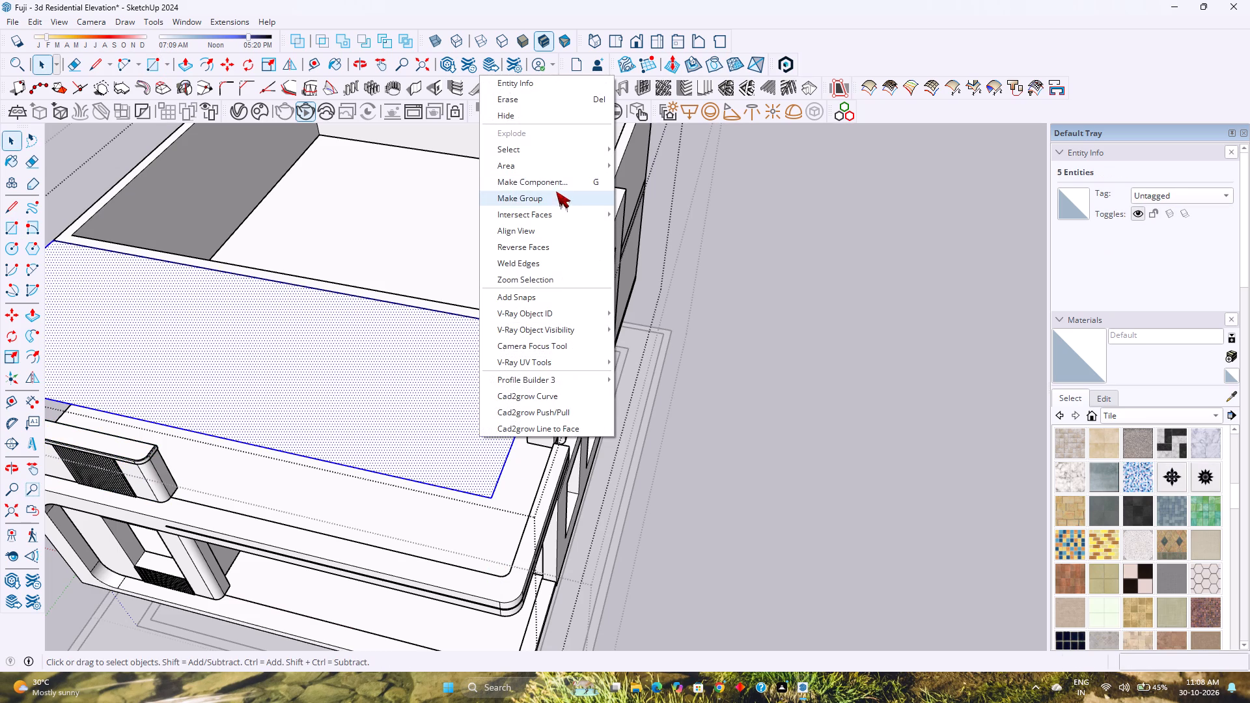
left_click(553, 196)
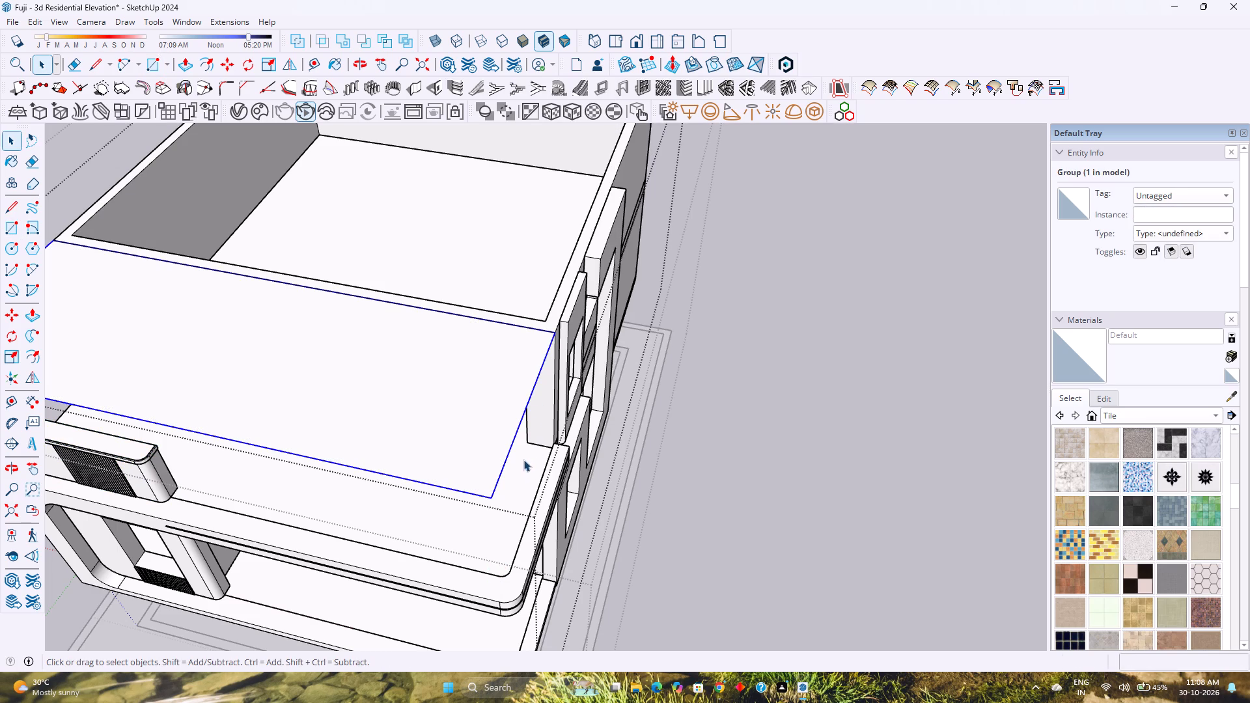
Scale the roof rectangle group to about 1.02 along the red axis and match its depth to the terrace slab's front edge.
scroll(523, 460, "down", 2)
middle_click_drag(383, 506, 453, 407, "shift")
middle_click_drag(451, 412, 277, 342)
middle_click_drag(308, 340, 371, 469, "shift")
middle_click_drag(363, 468, 660, 258)
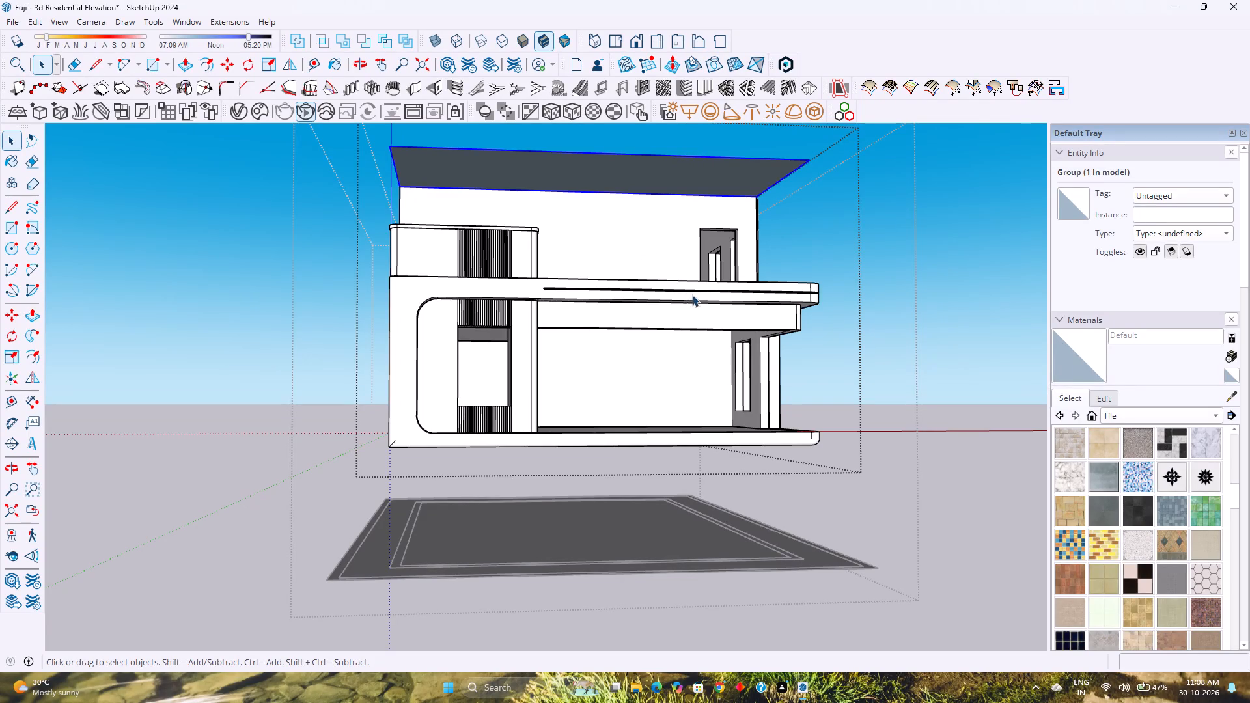
middle_click_drag(723, 319, 660, 410)
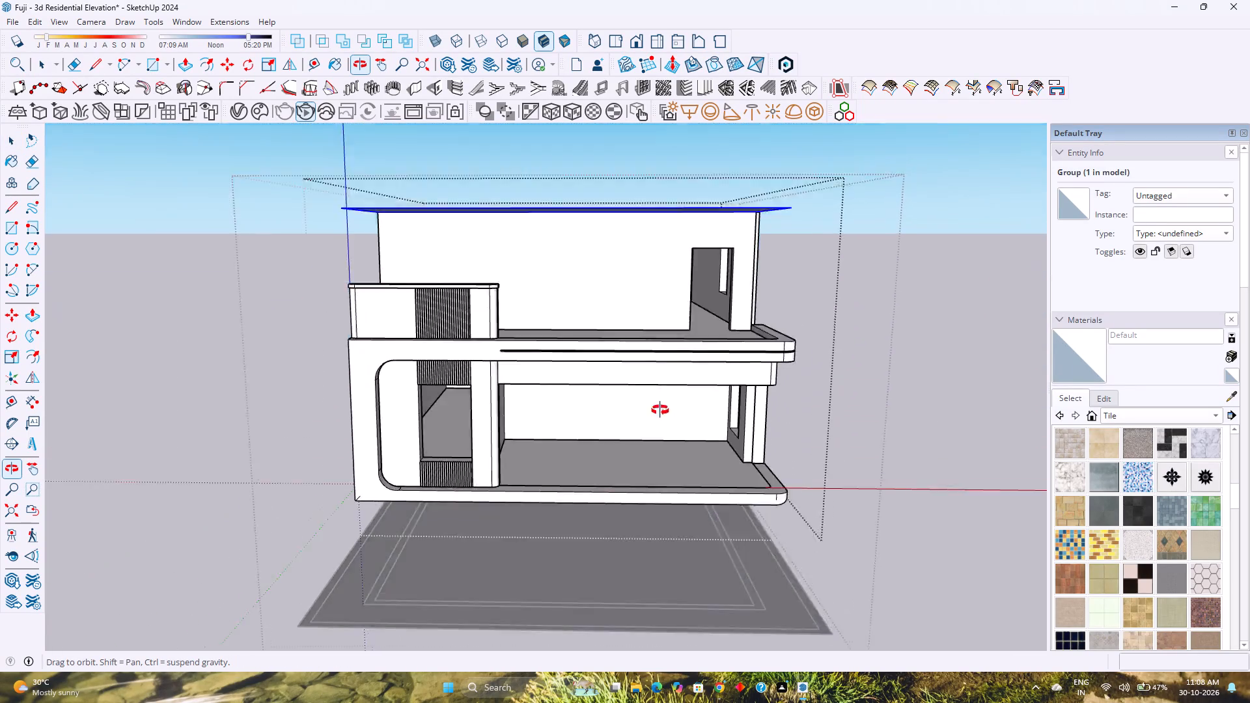
middle_click_drag(660, 410, 570, 492)
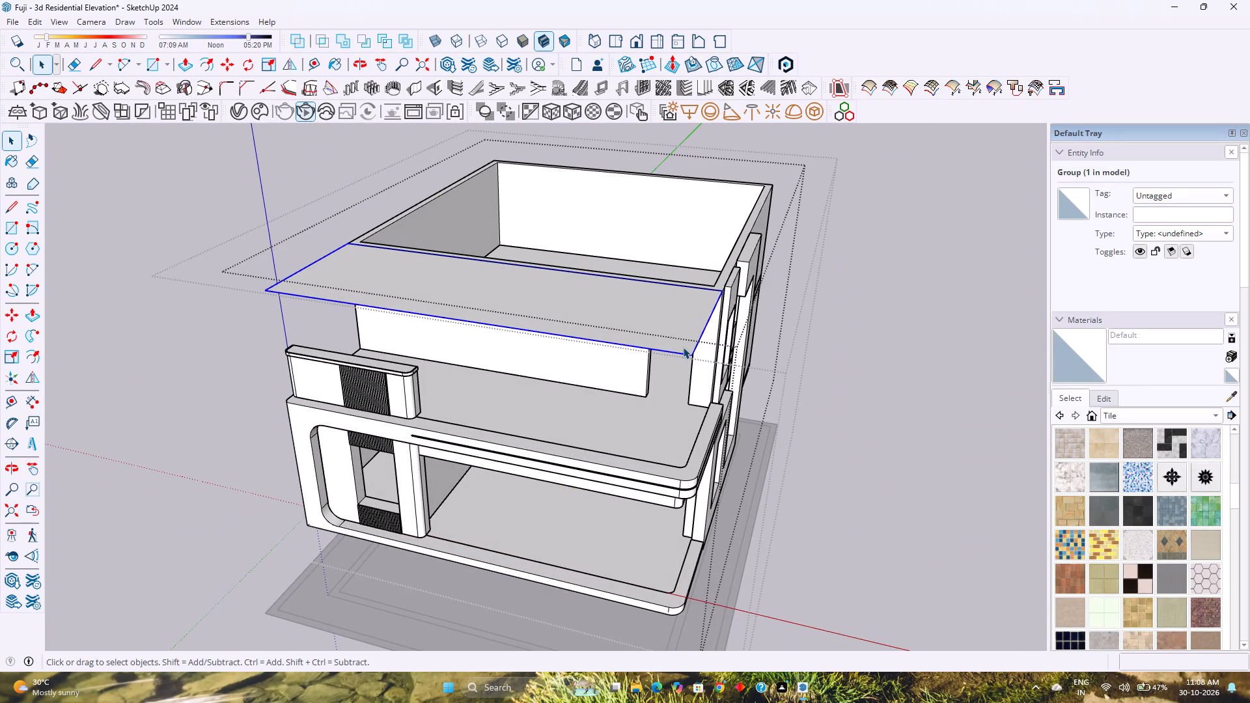
scroll(683, 347, "up", 2)
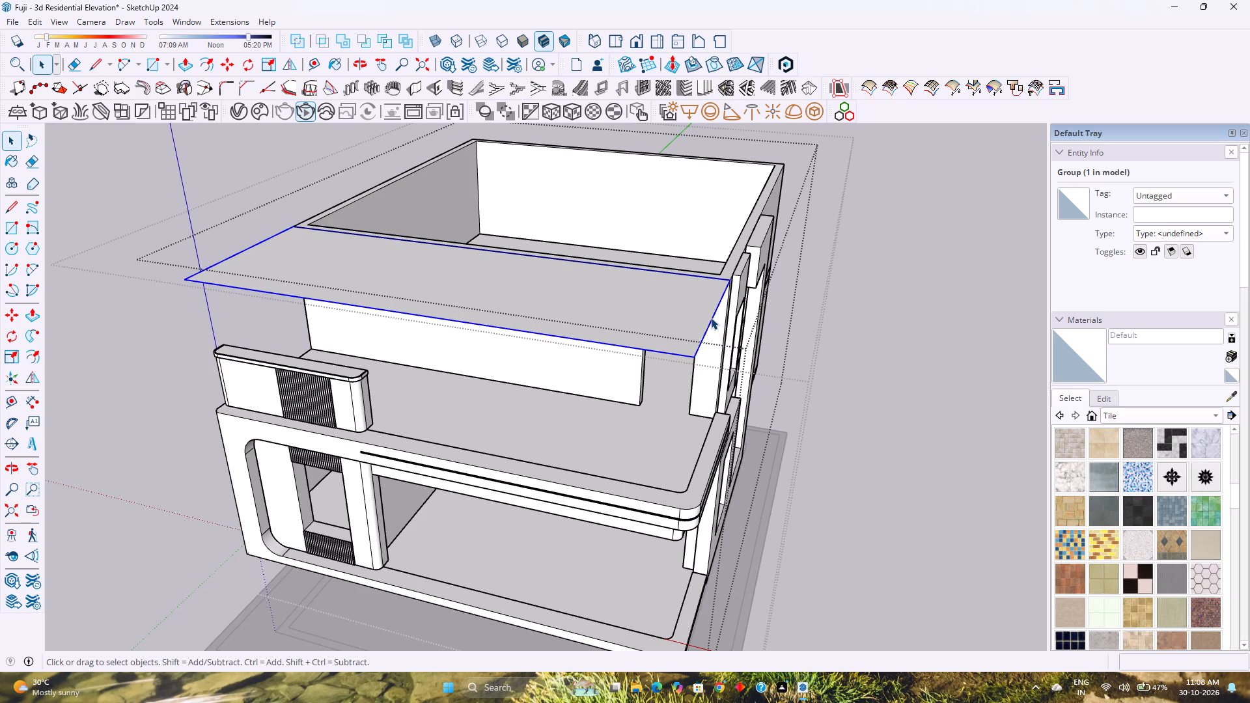
key("s")
left_click(715, 316)
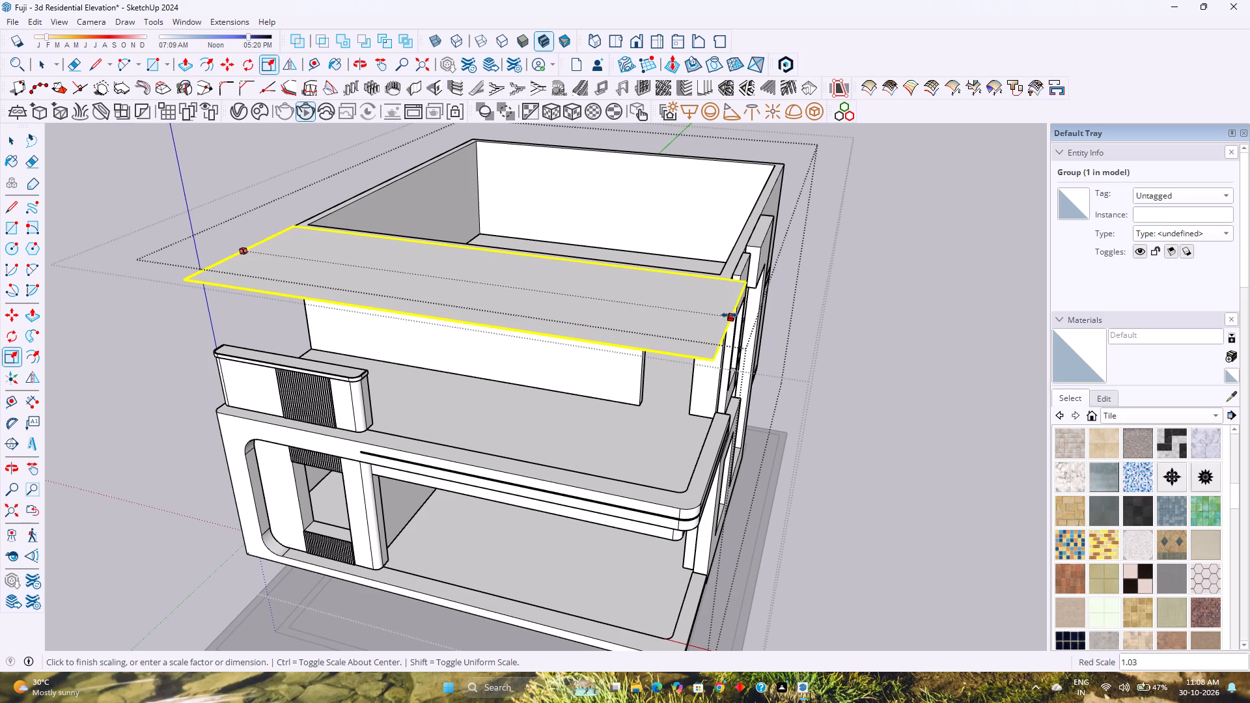
left_click(738, 277)
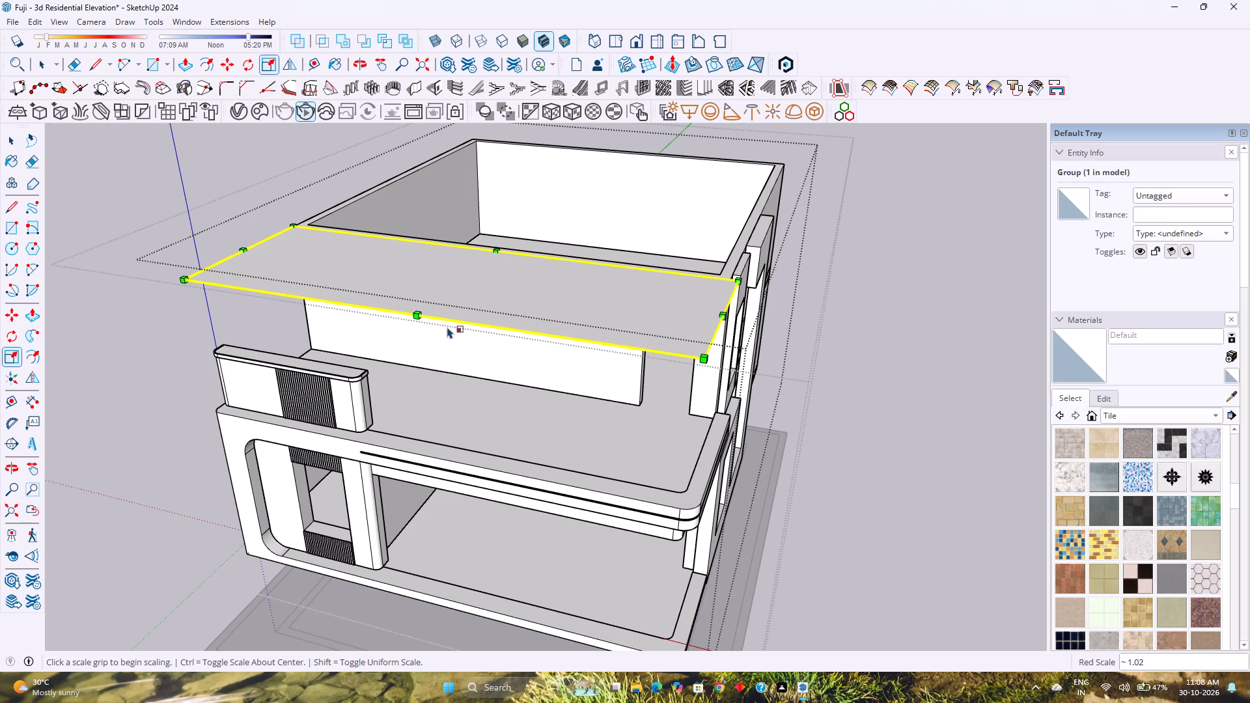
left_click(420, 314)
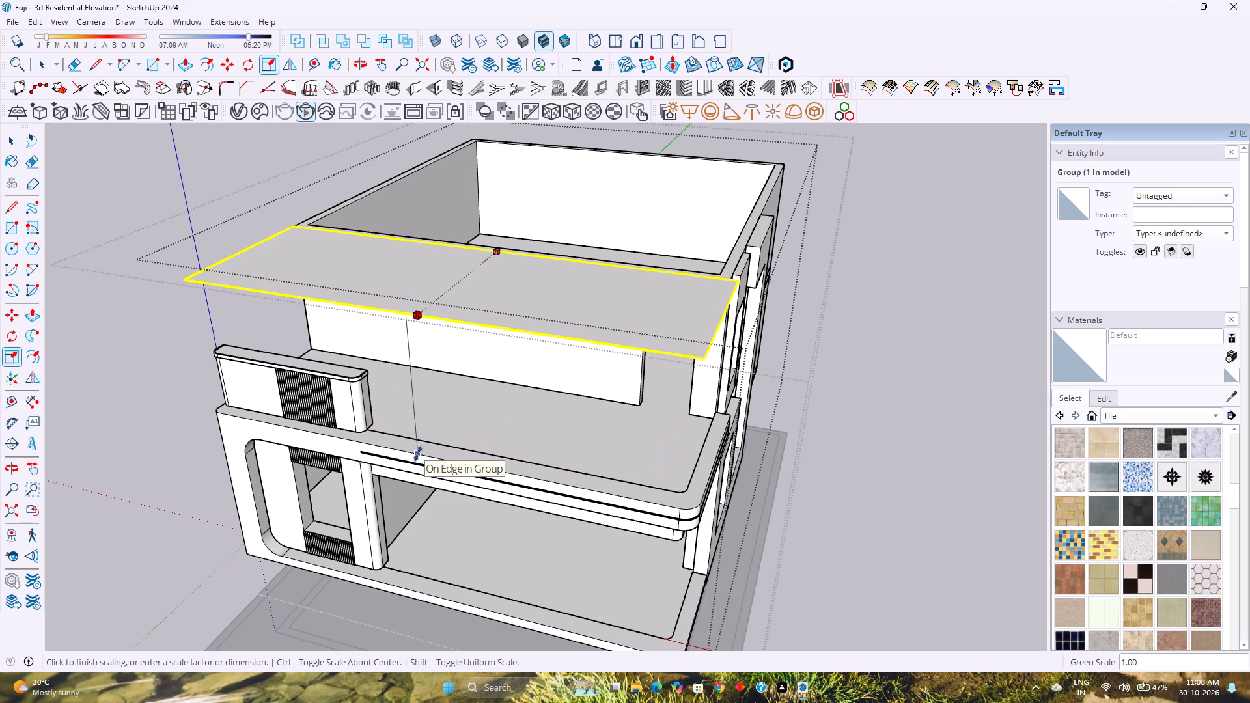
left_click(418, 454)
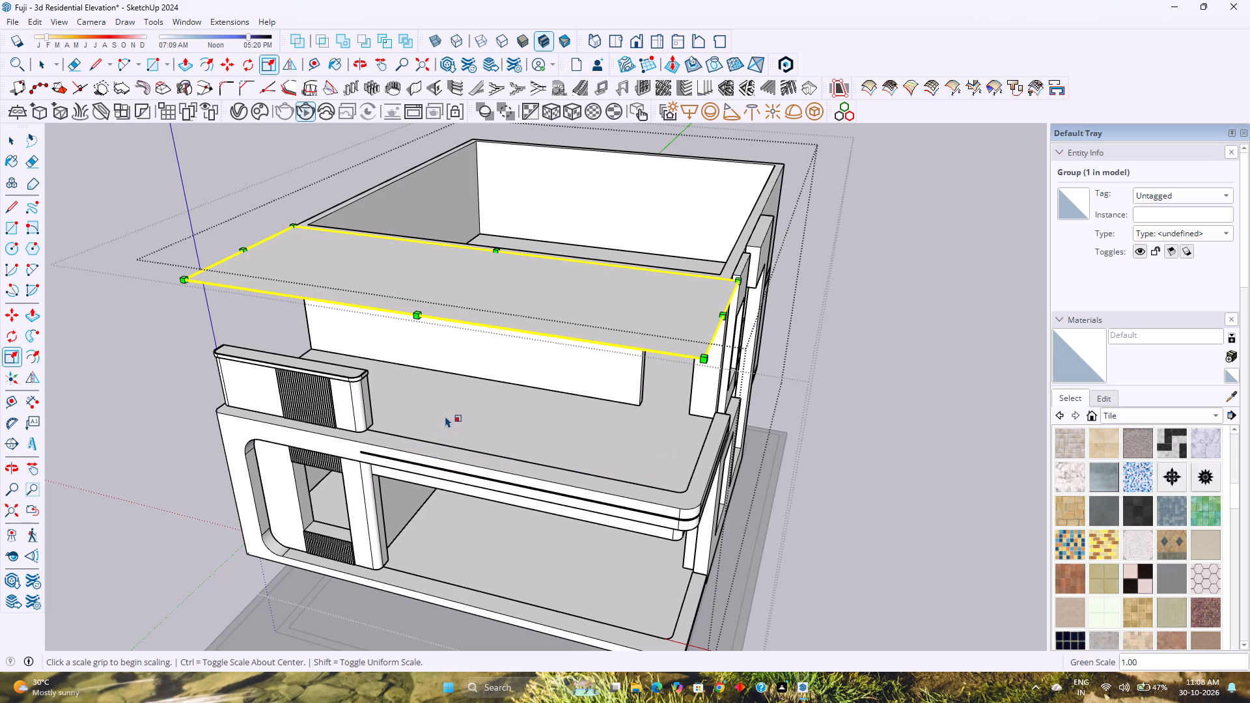
key("space")
Open the roof rectangle group for editing.
double_click(557, 296)
middle_click_drag(559, 298, 628, 460)
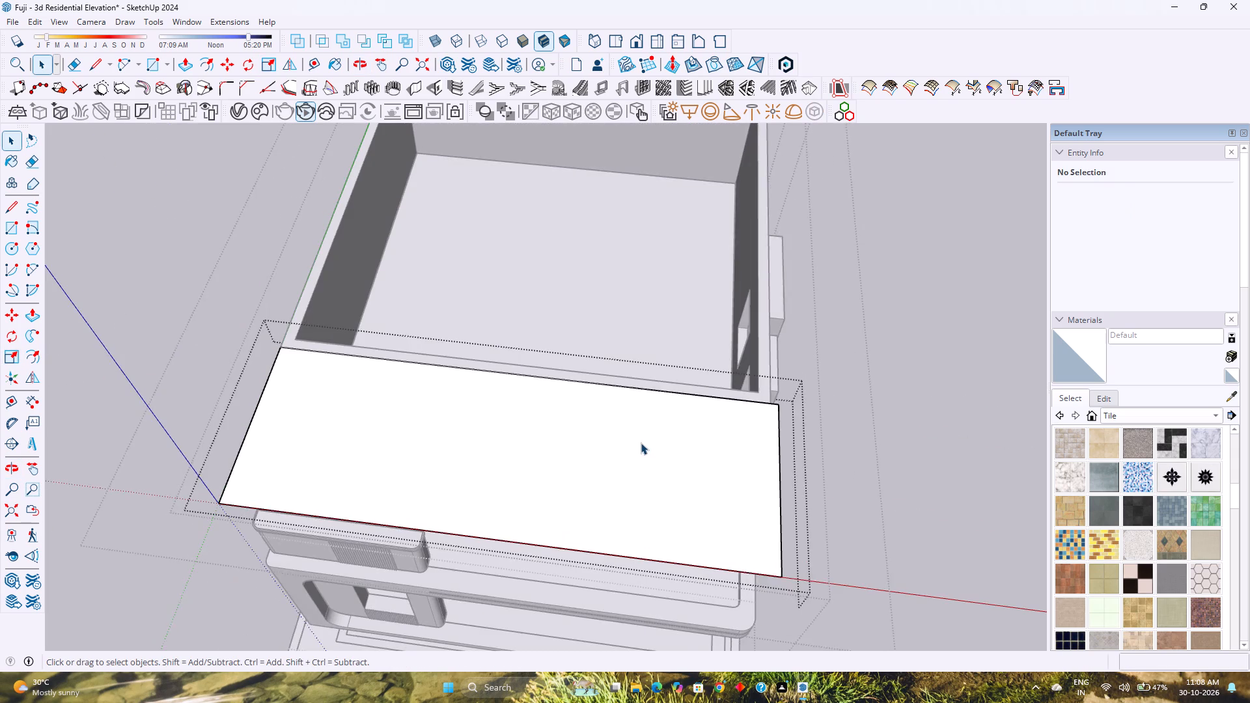
scroll(641, 437, "down", 6)
middle_click_drag(659, 485, 577, 385, "shift")
middle_click_drag(574, 384, 603, 465)
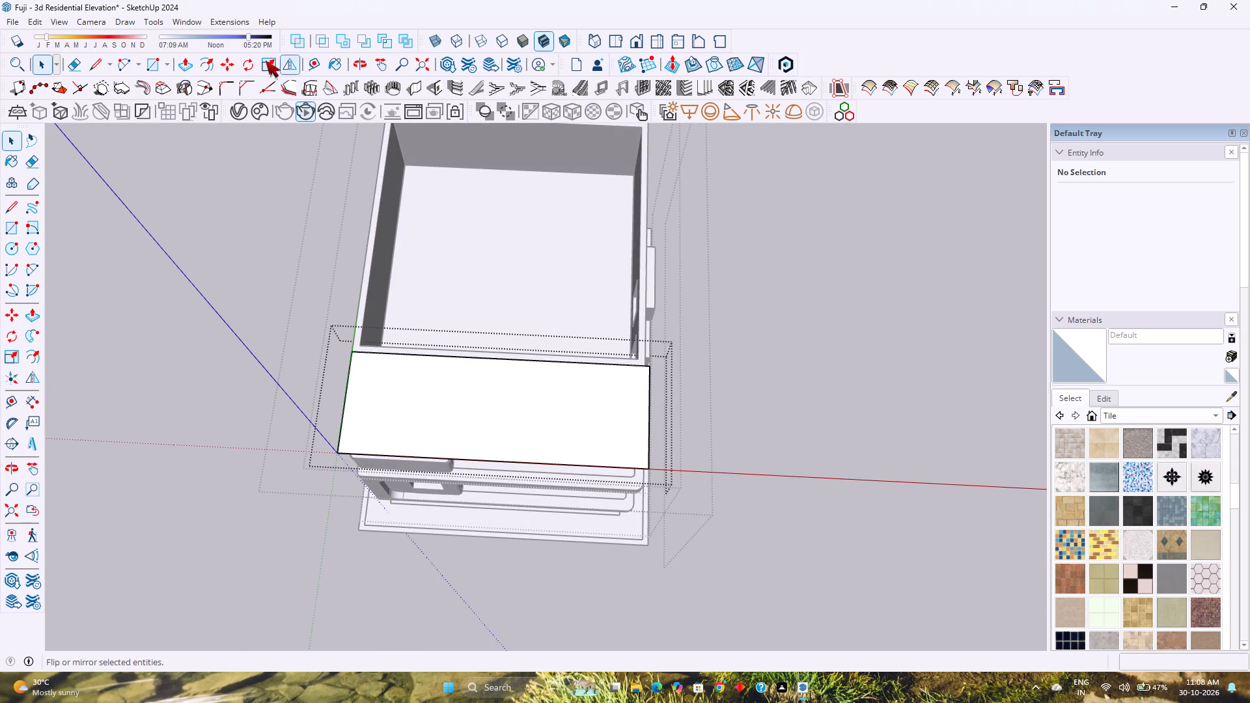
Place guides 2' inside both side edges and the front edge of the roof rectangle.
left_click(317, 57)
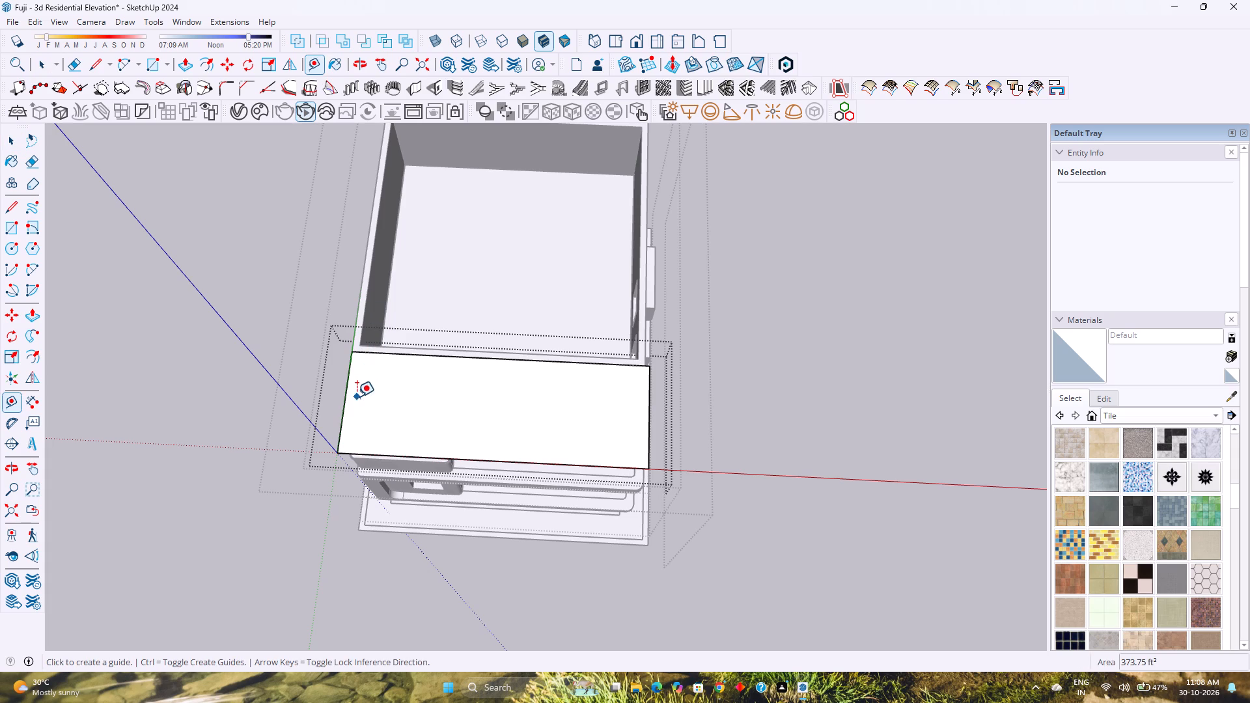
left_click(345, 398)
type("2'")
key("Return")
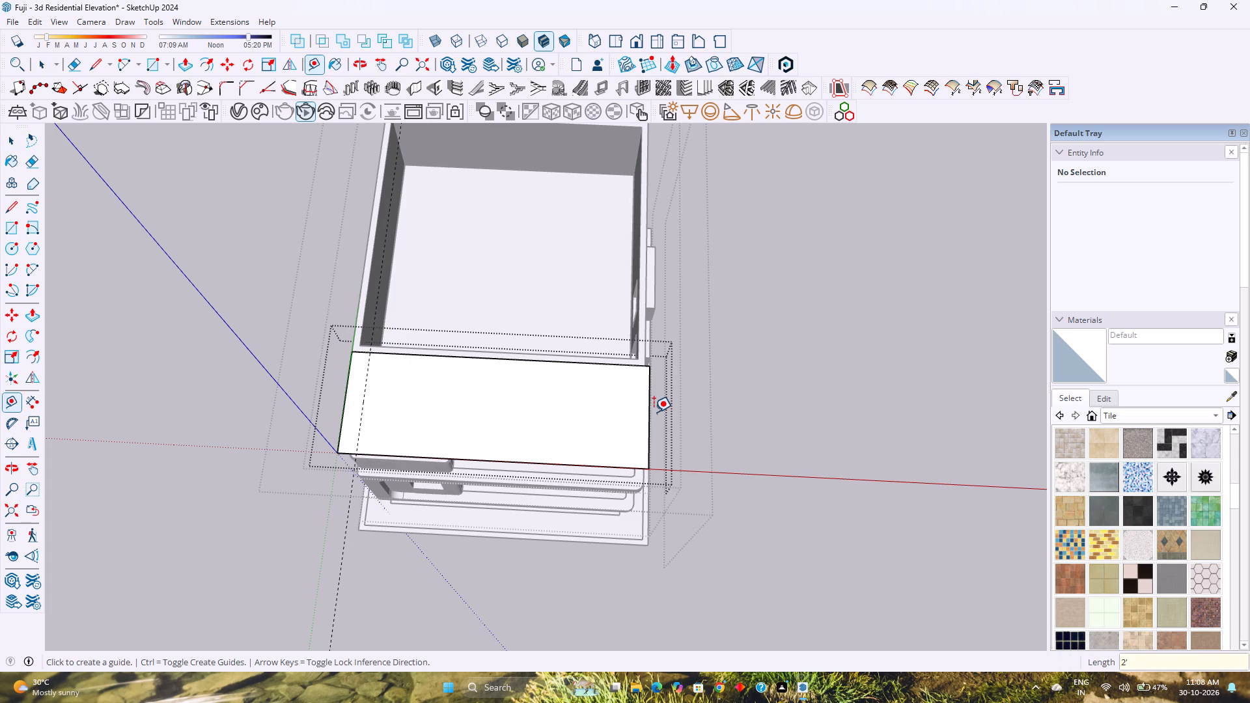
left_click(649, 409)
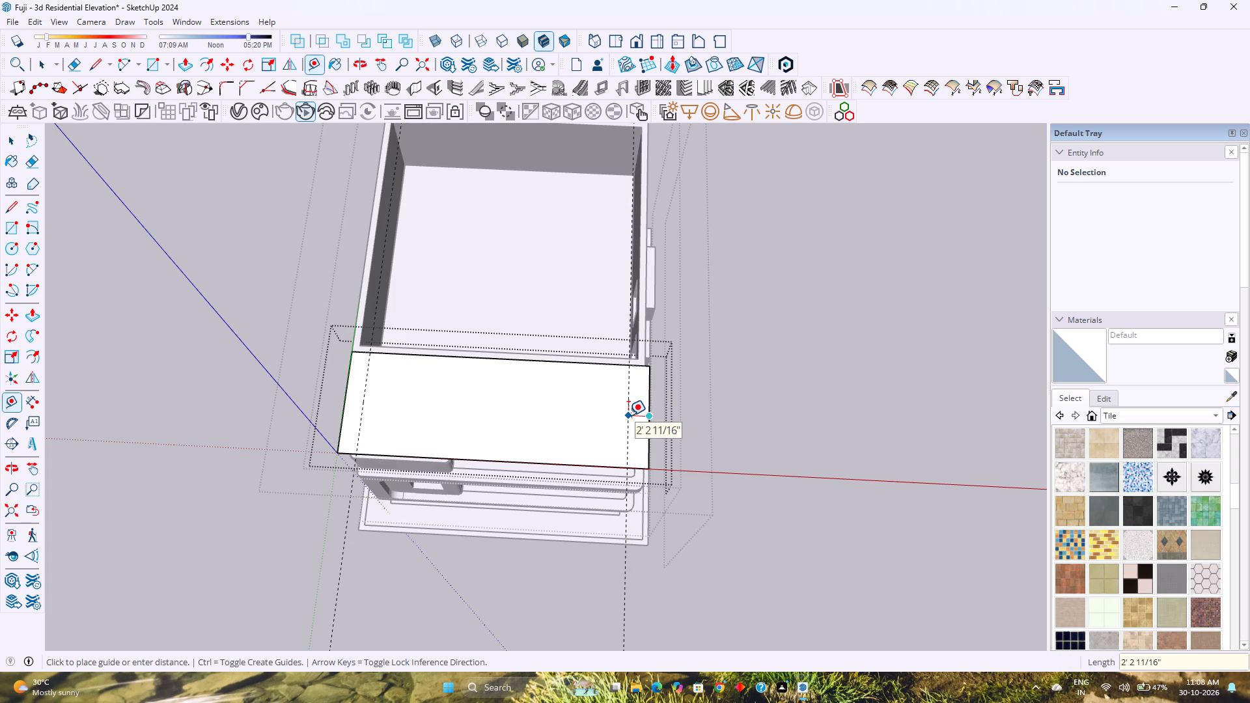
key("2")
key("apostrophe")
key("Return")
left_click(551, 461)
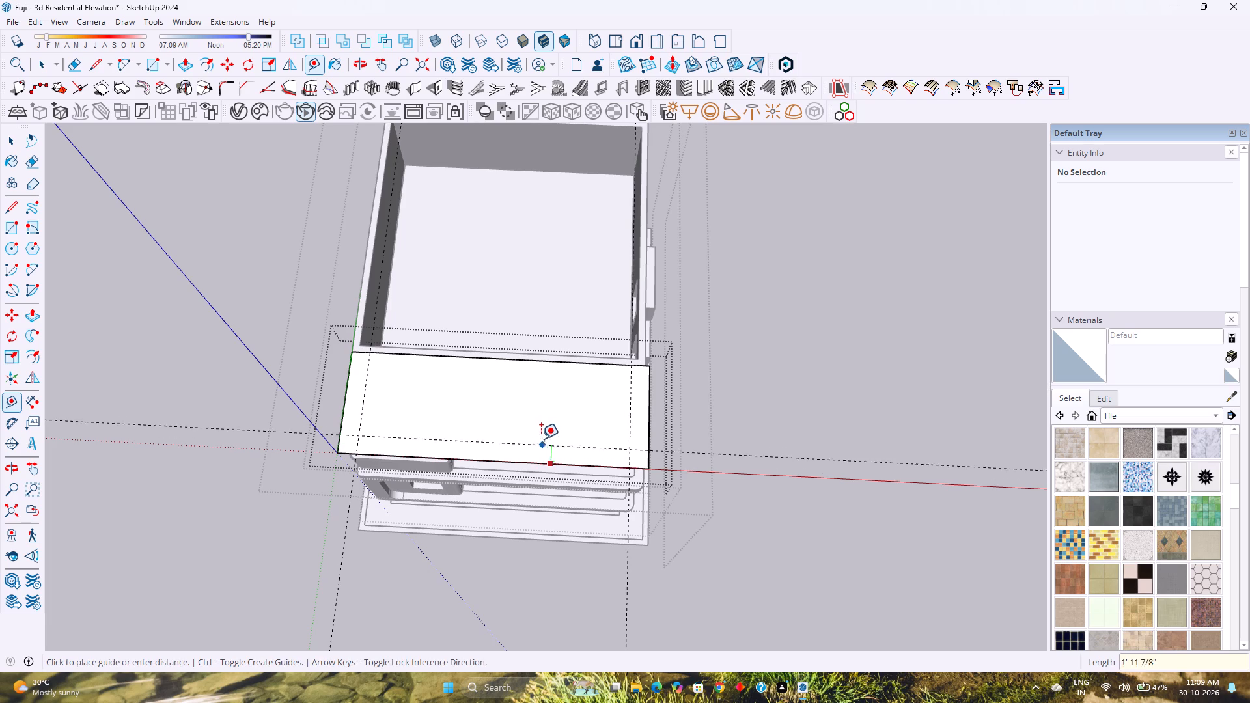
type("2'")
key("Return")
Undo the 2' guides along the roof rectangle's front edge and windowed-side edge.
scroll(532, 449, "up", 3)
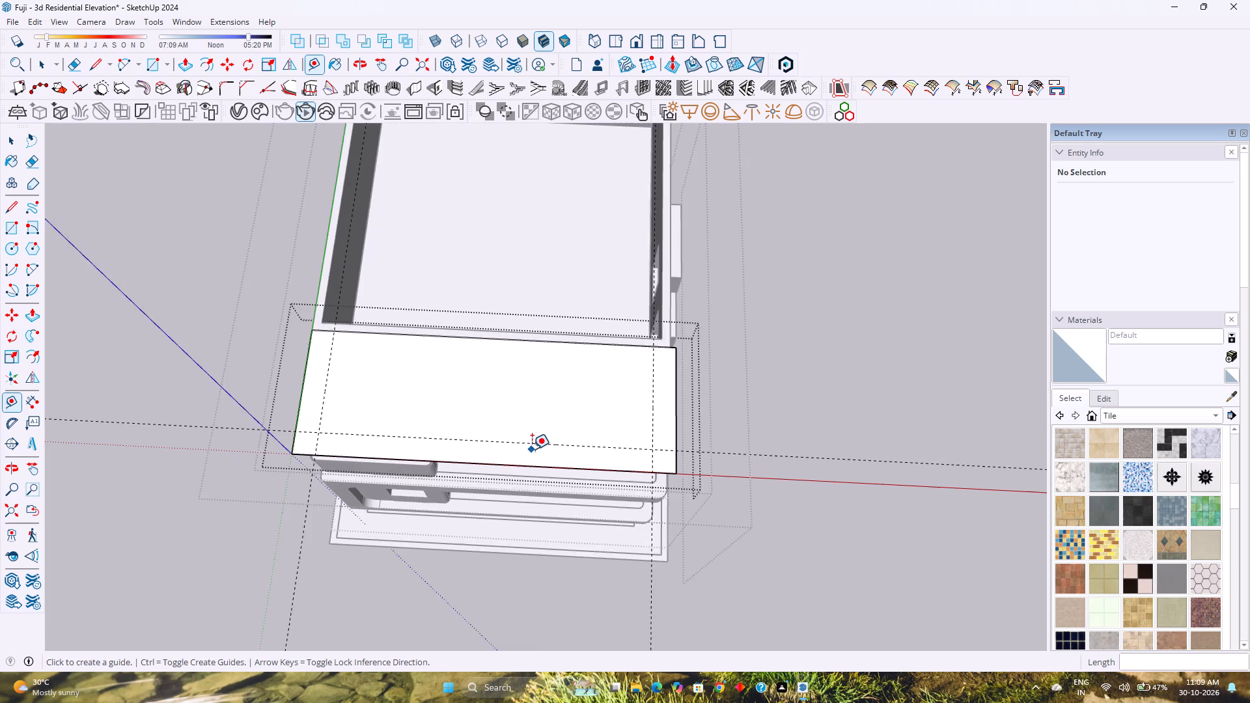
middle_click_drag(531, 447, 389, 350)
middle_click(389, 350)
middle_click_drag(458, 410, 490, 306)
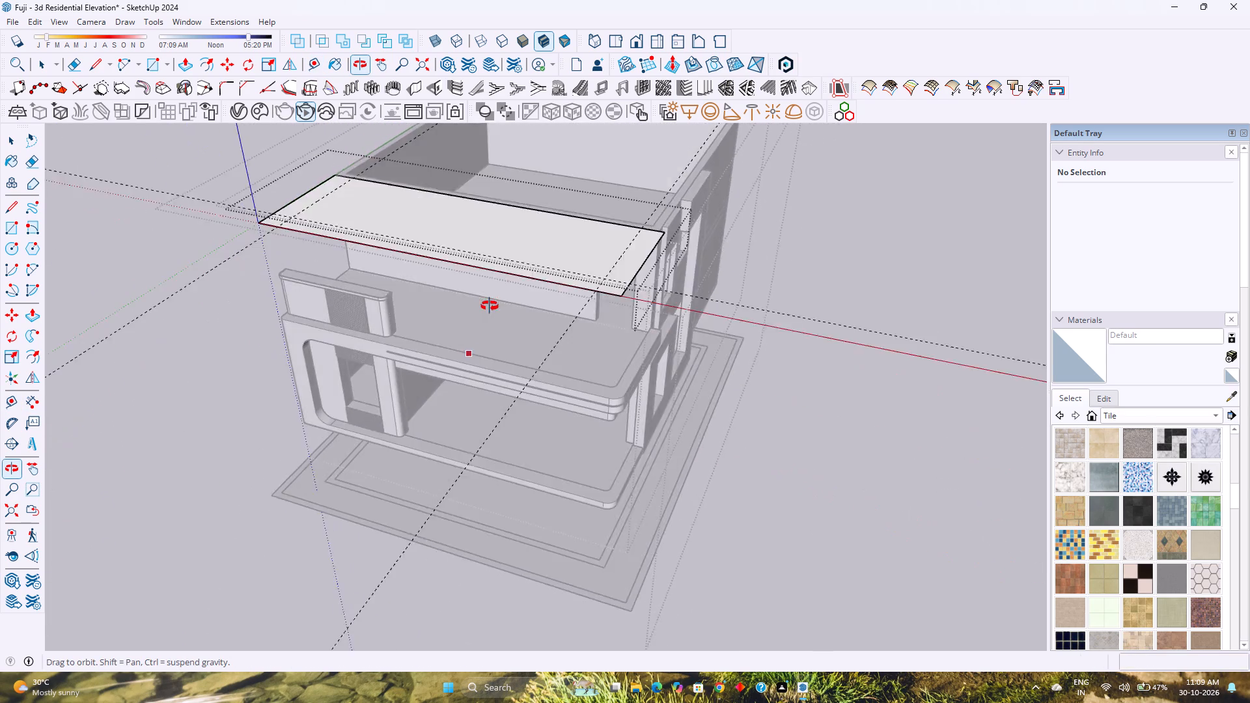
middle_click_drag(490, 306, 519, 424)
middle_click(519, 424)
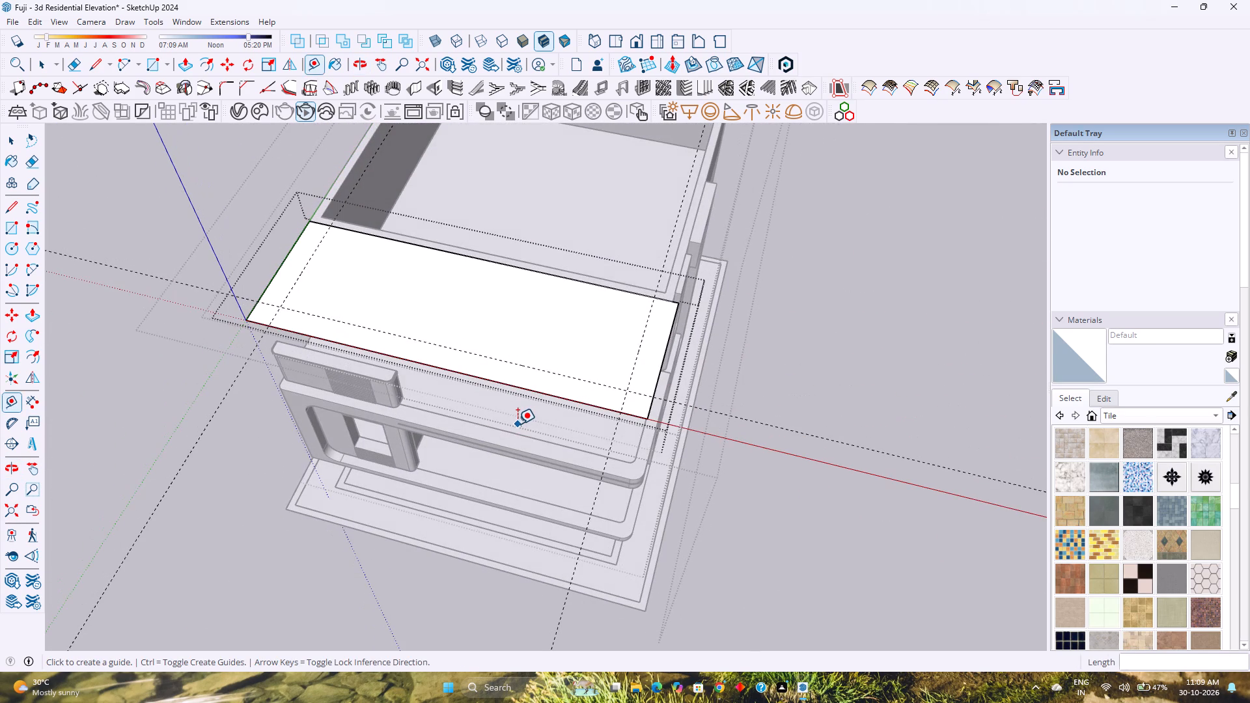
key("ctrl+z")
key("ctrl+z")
Measure the width of the terrace slab's border on the windowed side.
scroll(656, 452, "up", 7)
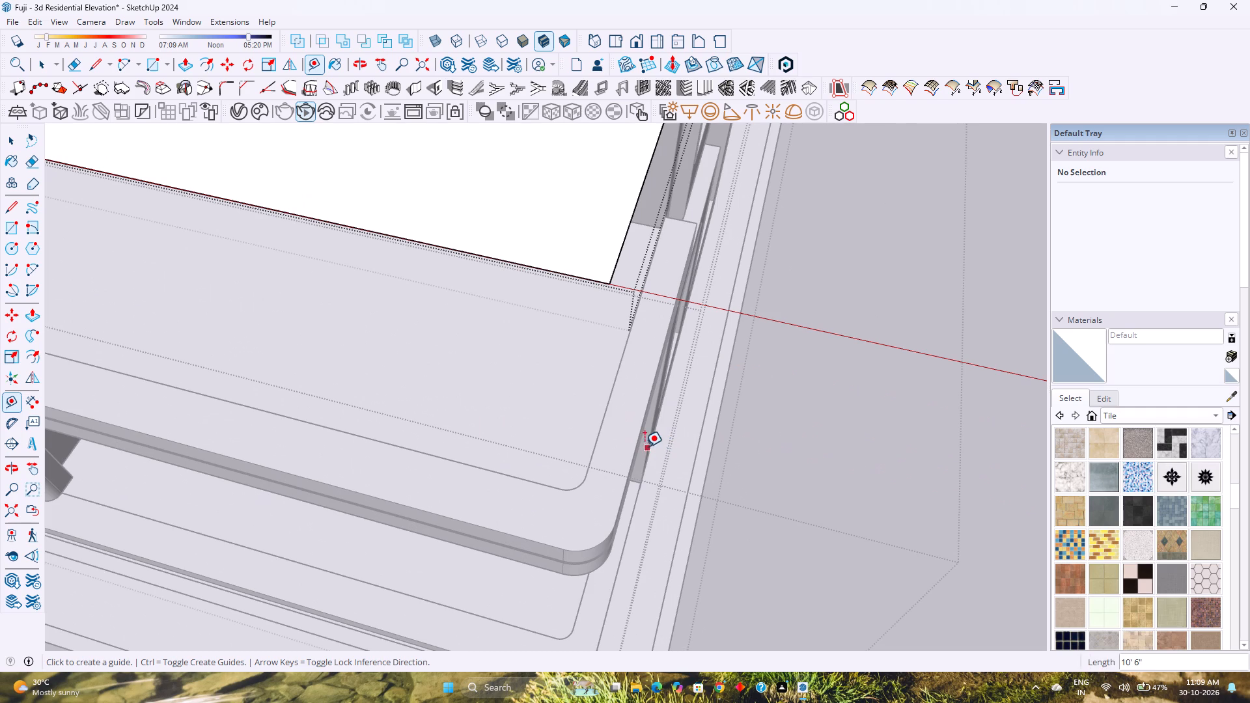
left_click(639, 443)
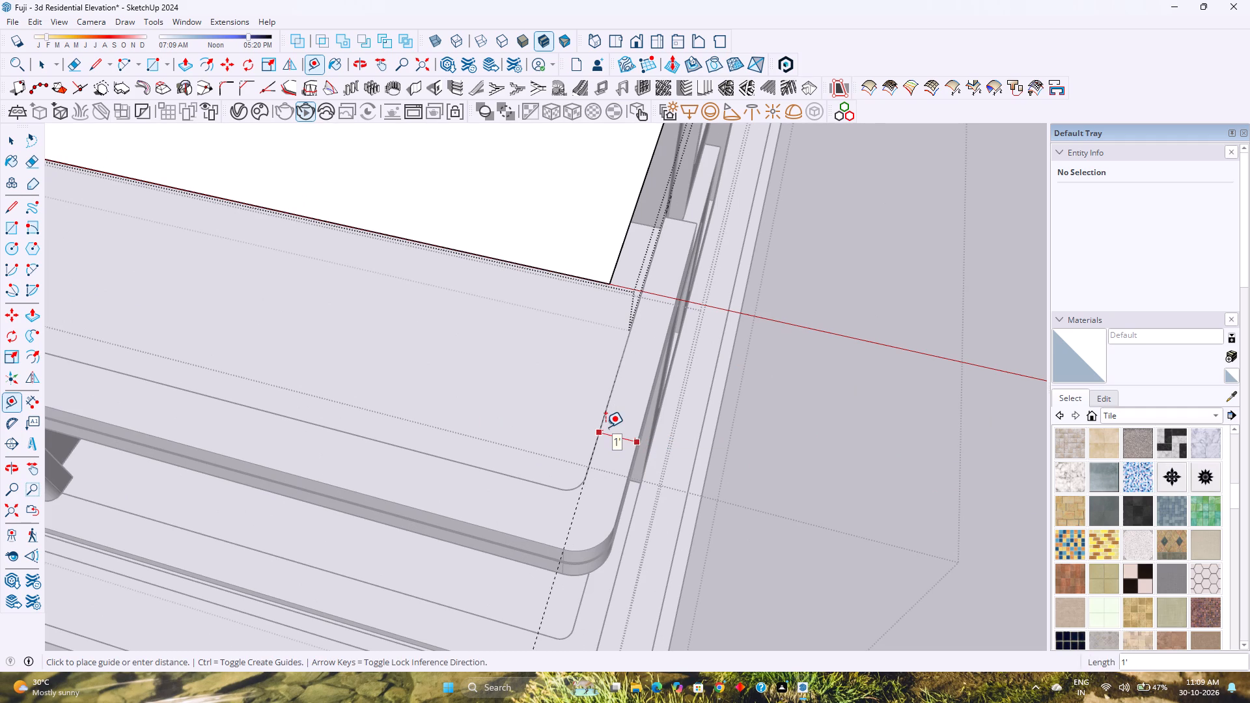
key("Escape")
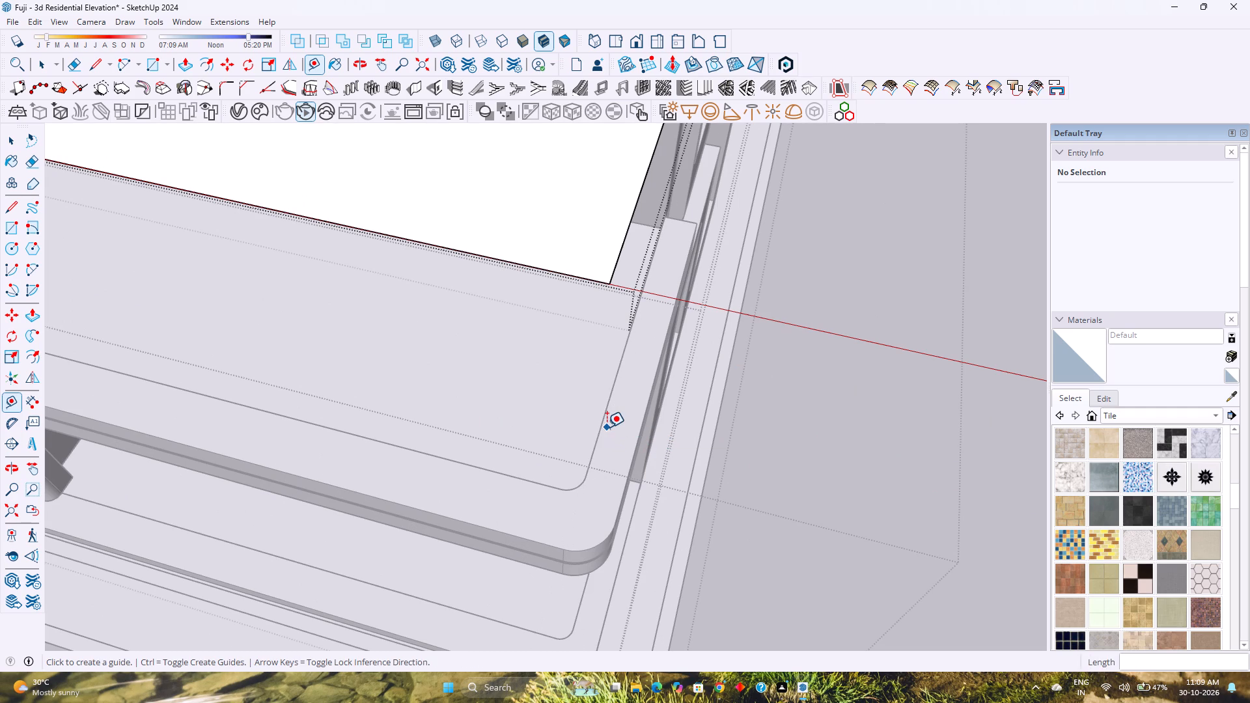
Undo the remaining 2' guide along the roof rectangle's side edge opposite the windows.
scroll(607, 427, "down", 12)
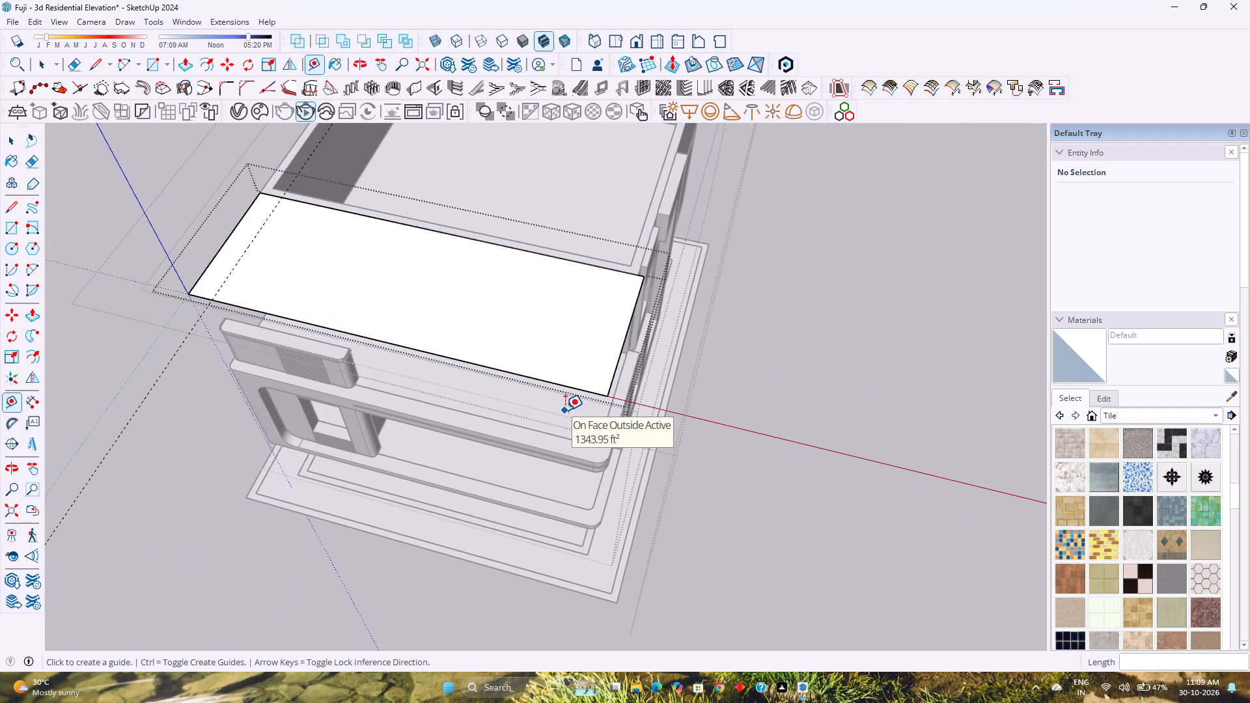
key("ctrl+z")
Place guides 1'6" inside both side edges and the front edge of the roof rectangle.
middle_click_drag(518, 400, 581, 461, "shift")
middle_click_drag(393, 383, 394, 383)
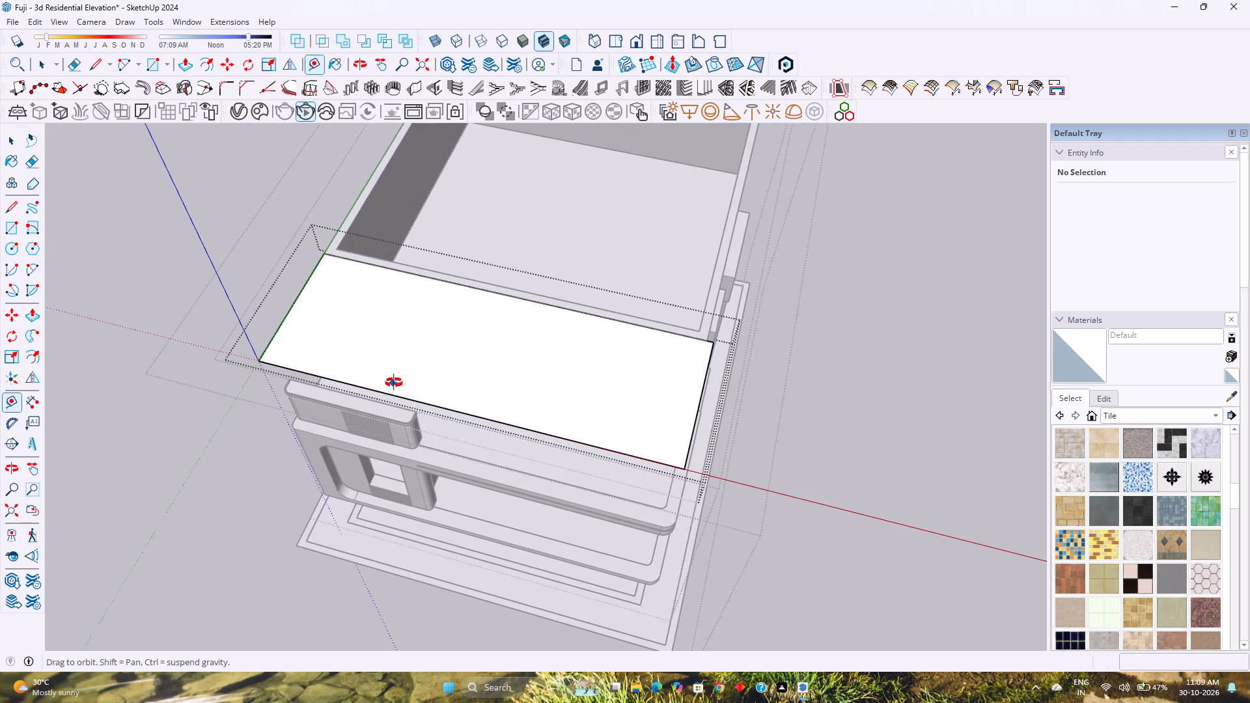
middle_click_drag(394, 383, 460, 431)
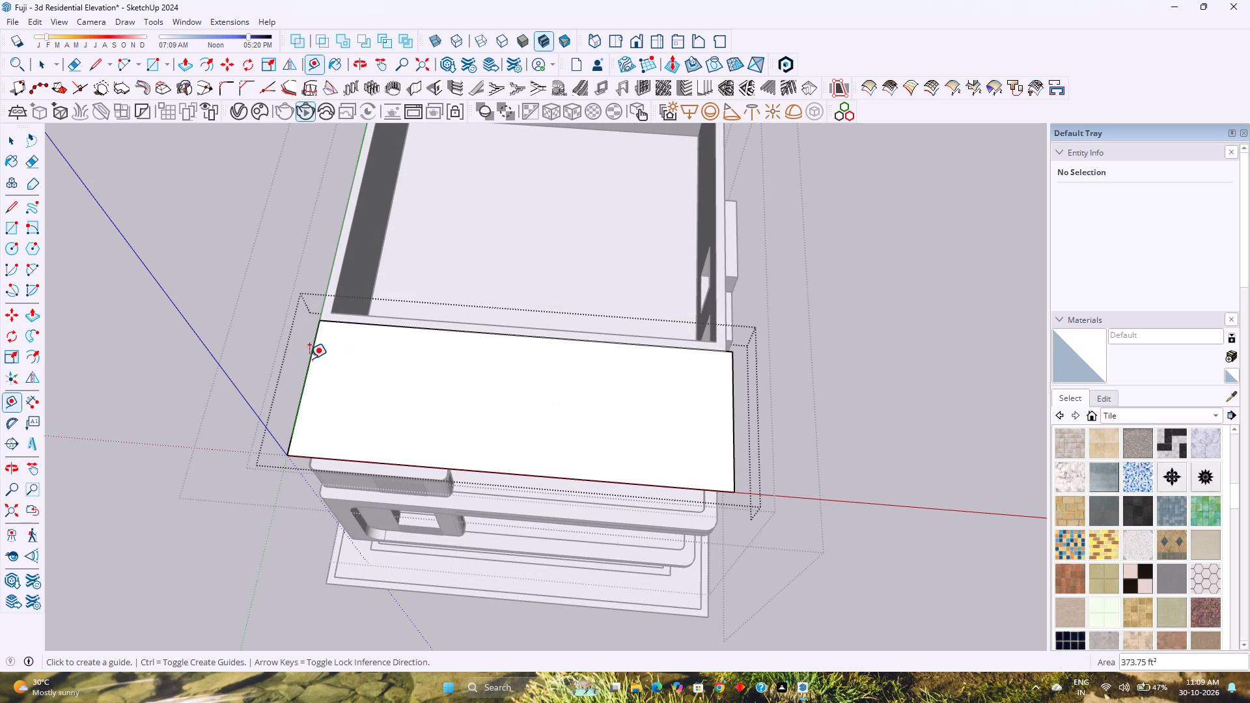
left_click(309, 373)
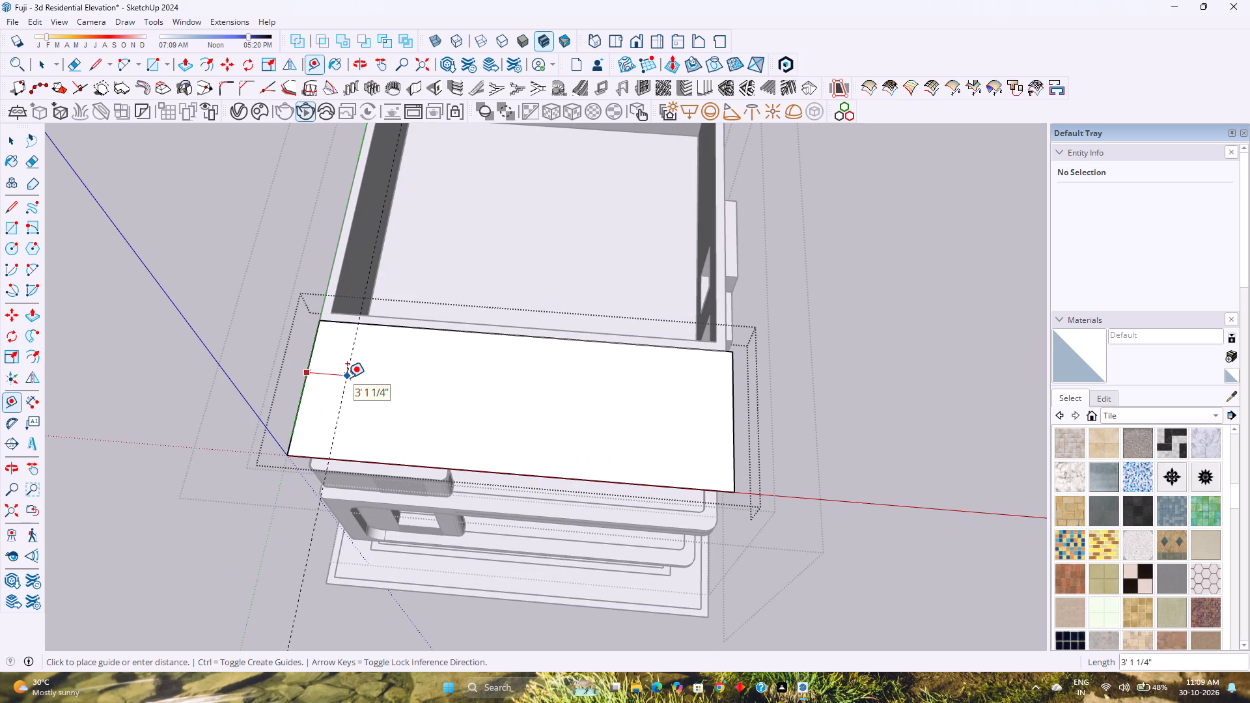
type("1'6\"")
key("Return")
left_click(393, 460)
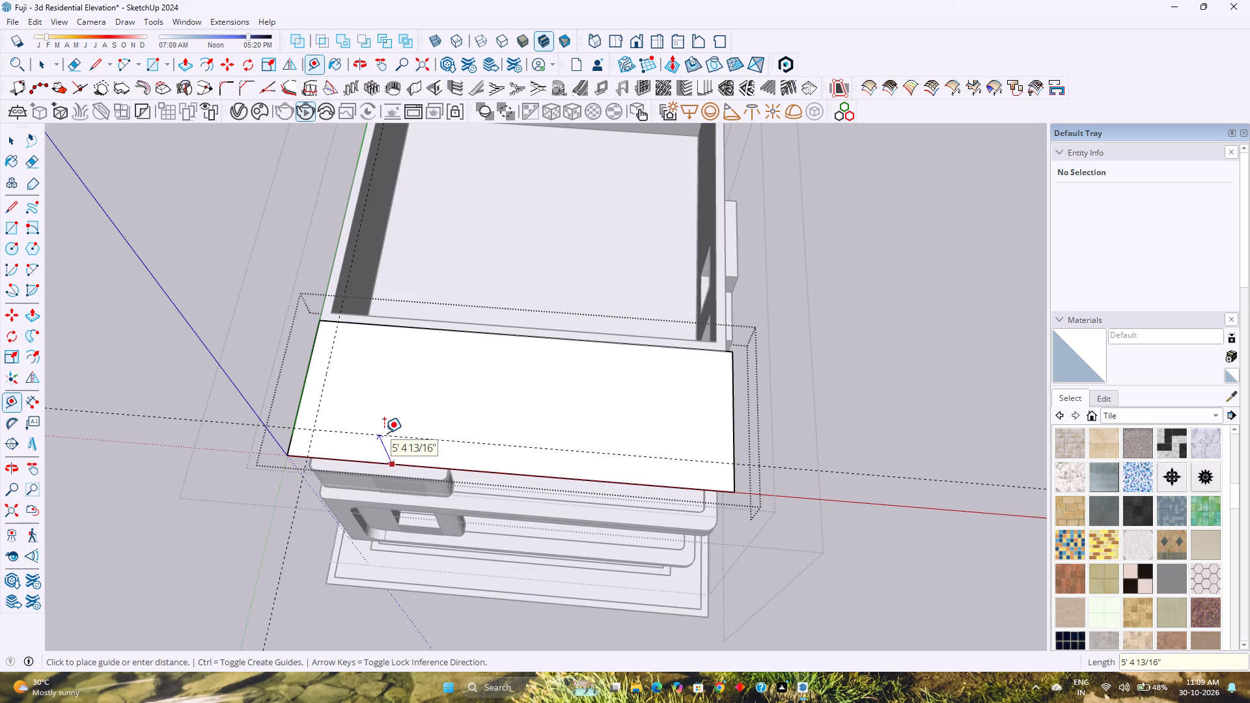
key("1")
type("'6\"")
key("Return")
left_click(732, 418)
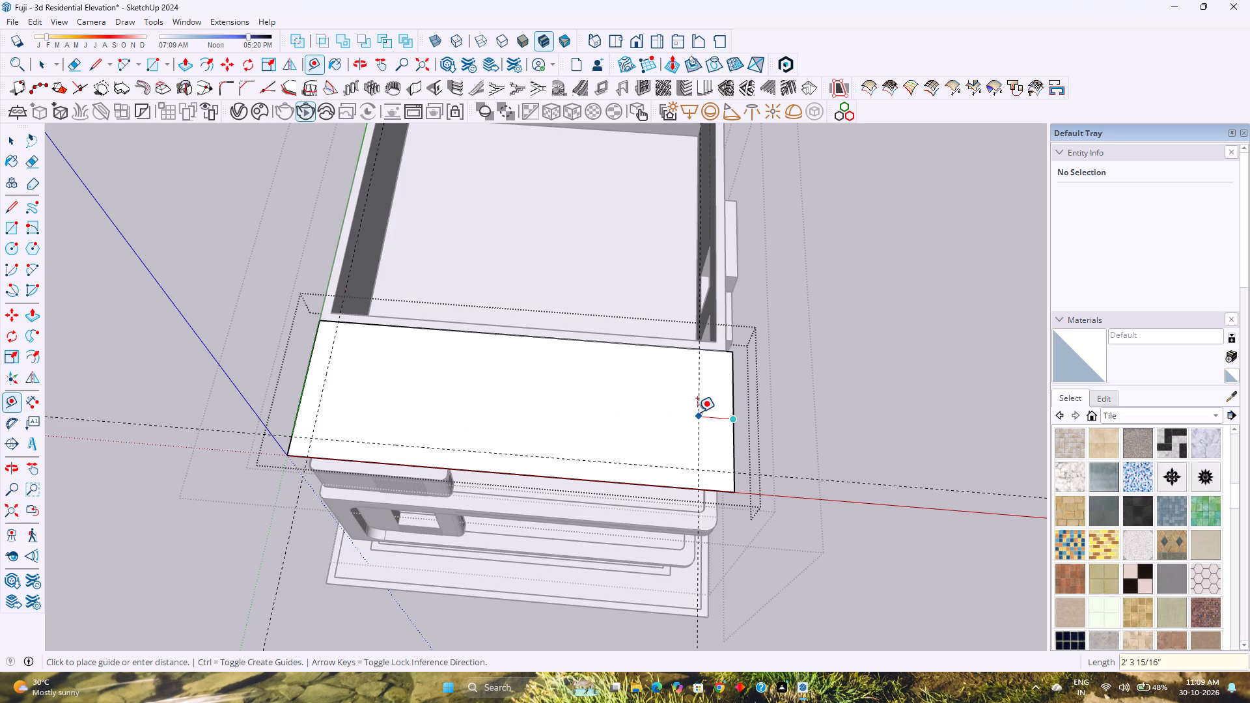
type("1'6")
key("shift+quotedbl")
key("Return")
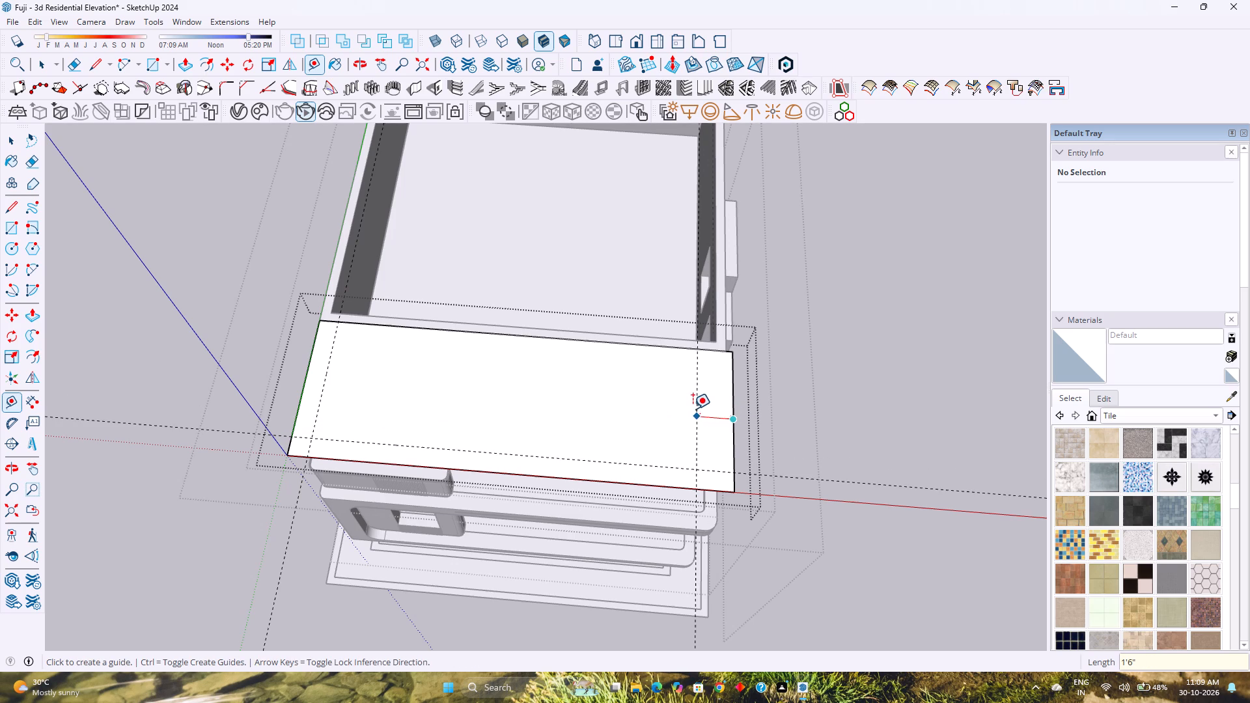
Round both front corners of the roof rectangle with 1'6" radius tangent arcs drawn between the guide intersections, trimming the corners.
key("a")
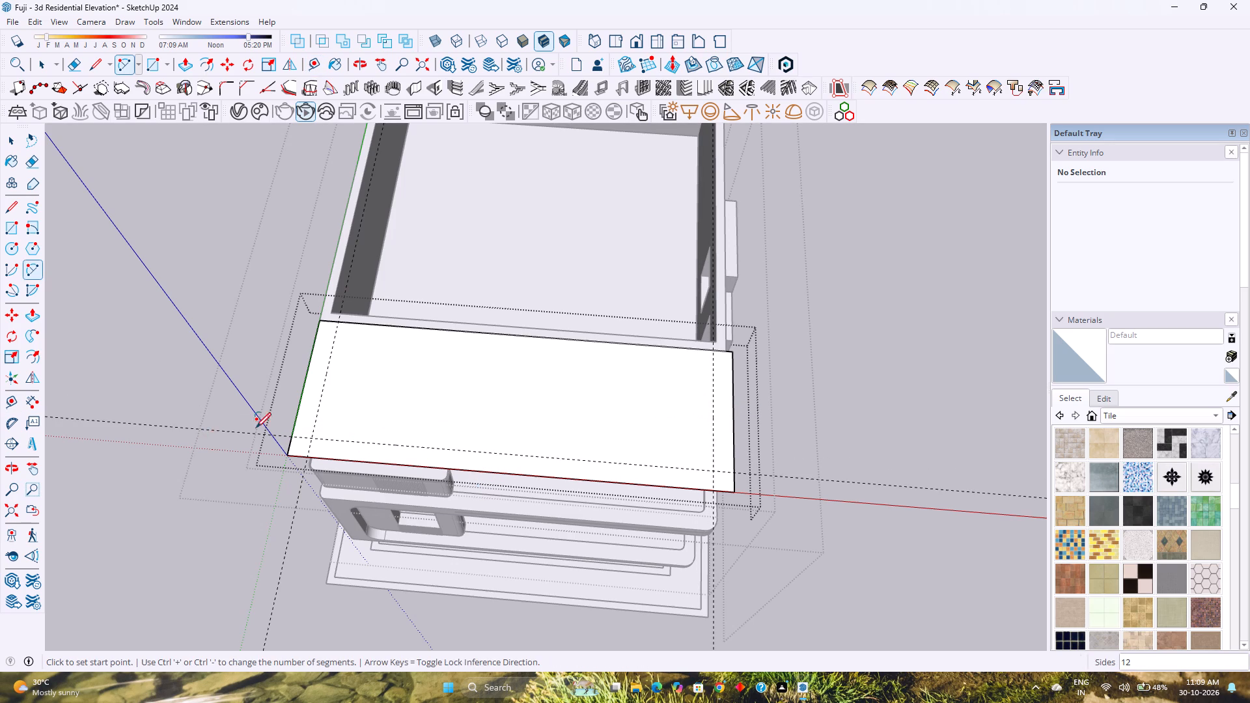
scroll(291, 448, "up", 7)
left_click(288, 423)
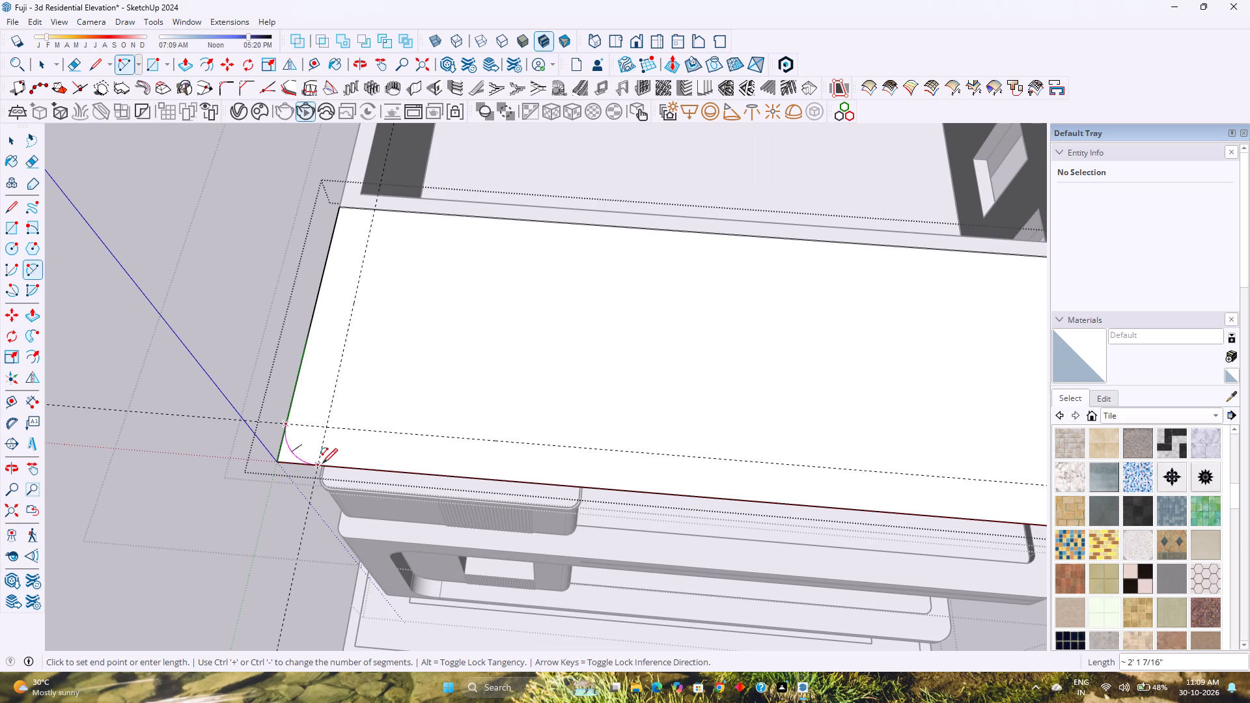
double_click(324, 467)
key("ctrl+z")
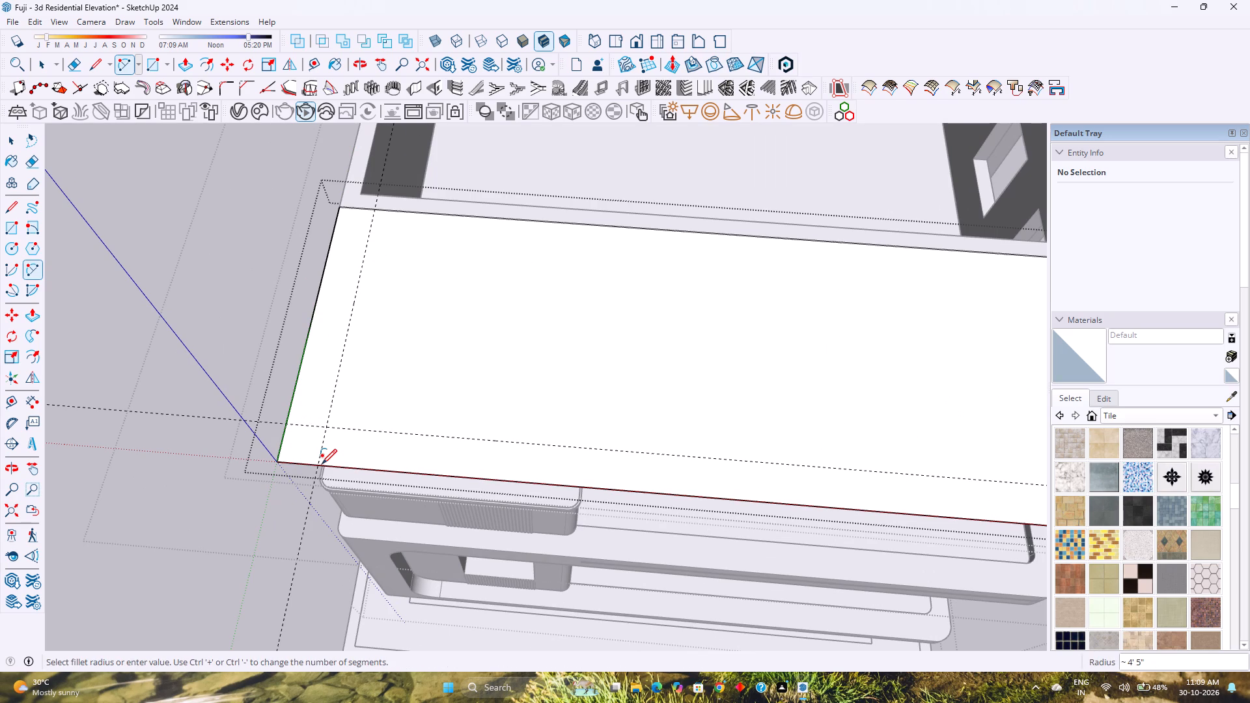
left_click(286, 425)
double_click(314, 464)
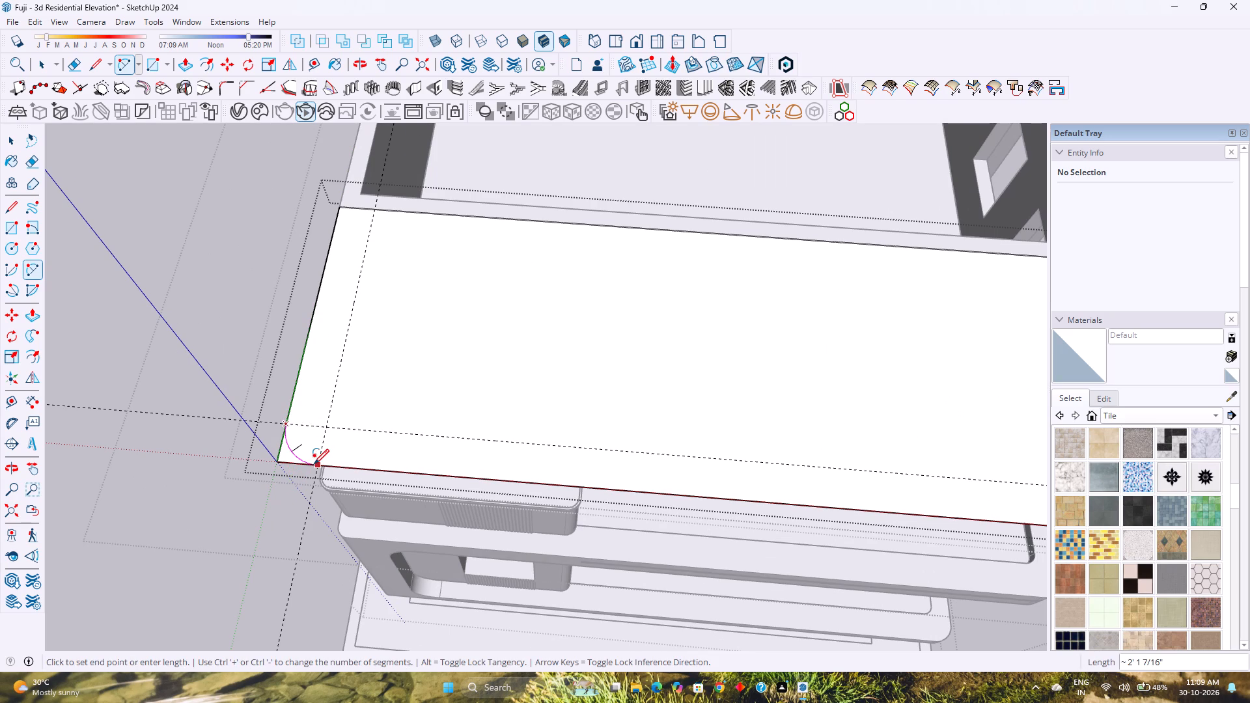
scroll(314, 464, "down", 2)
middle_click_drag(540, 442, 362, 422, "shift")
middle_click(362, 422, "shift")
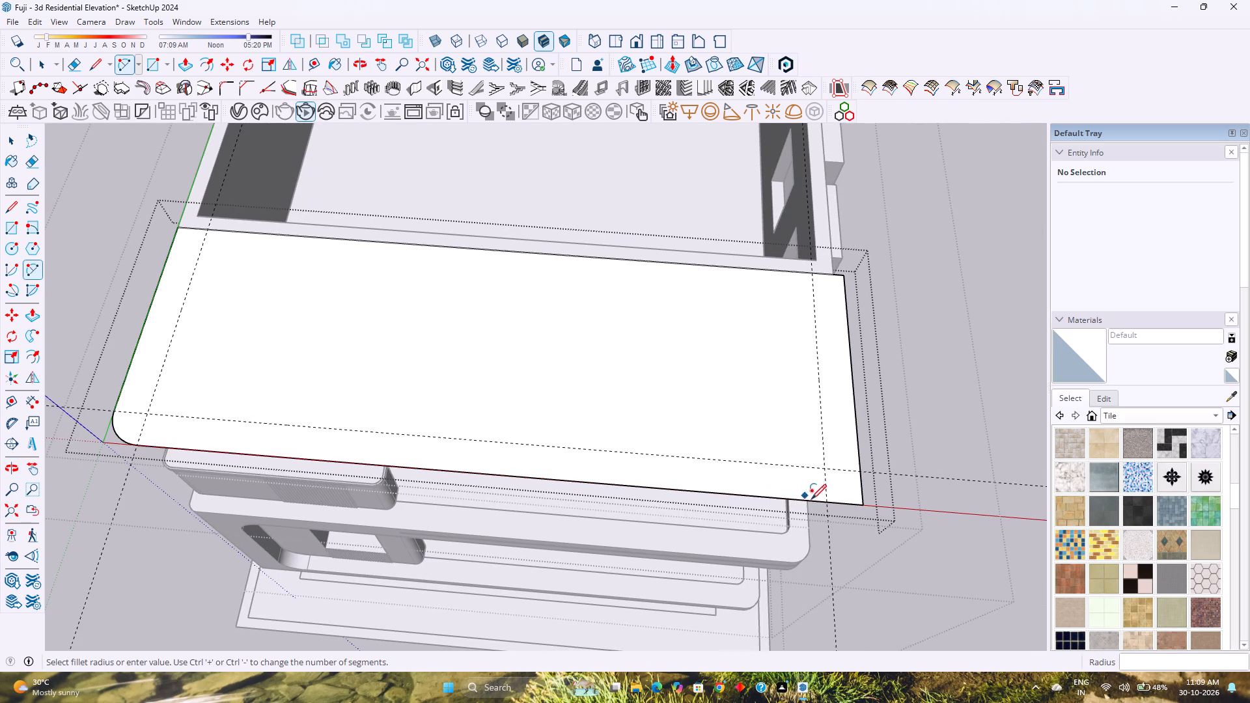
left_click(828, 503)
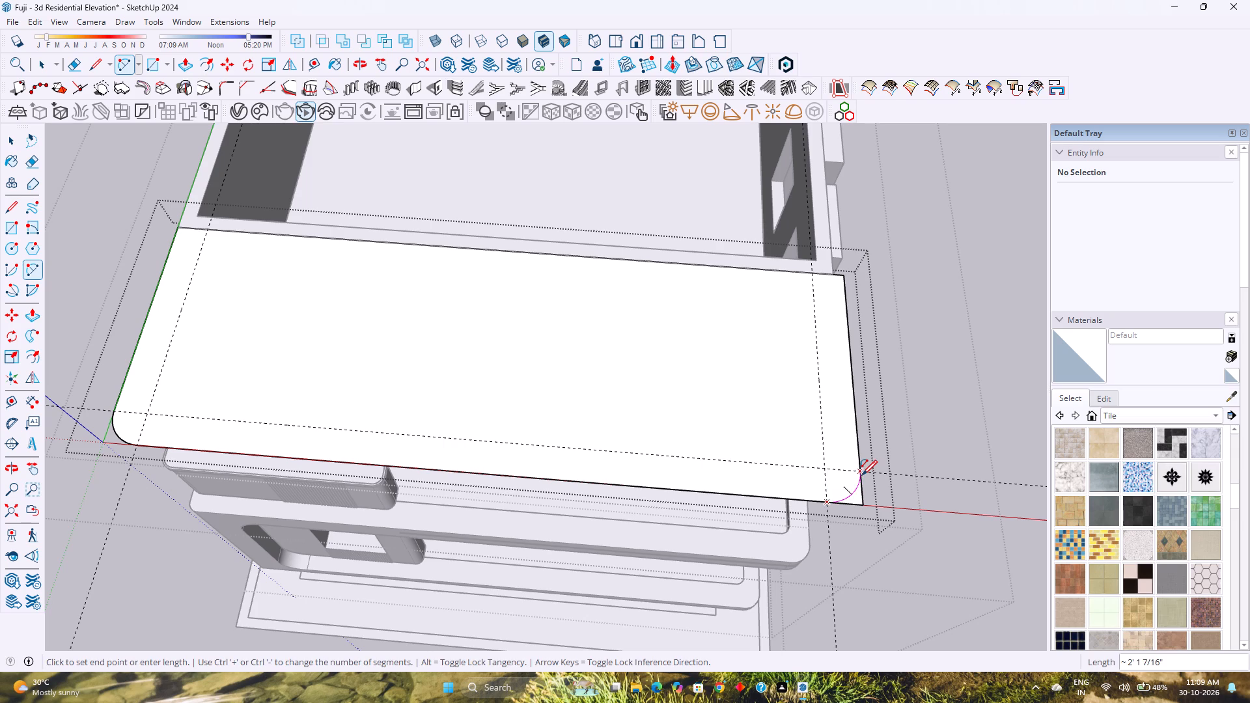
double_click(862, 475)
Set both front corner arcs of the roof outline to 120 segments.
key("space")
left_click(854, 491)
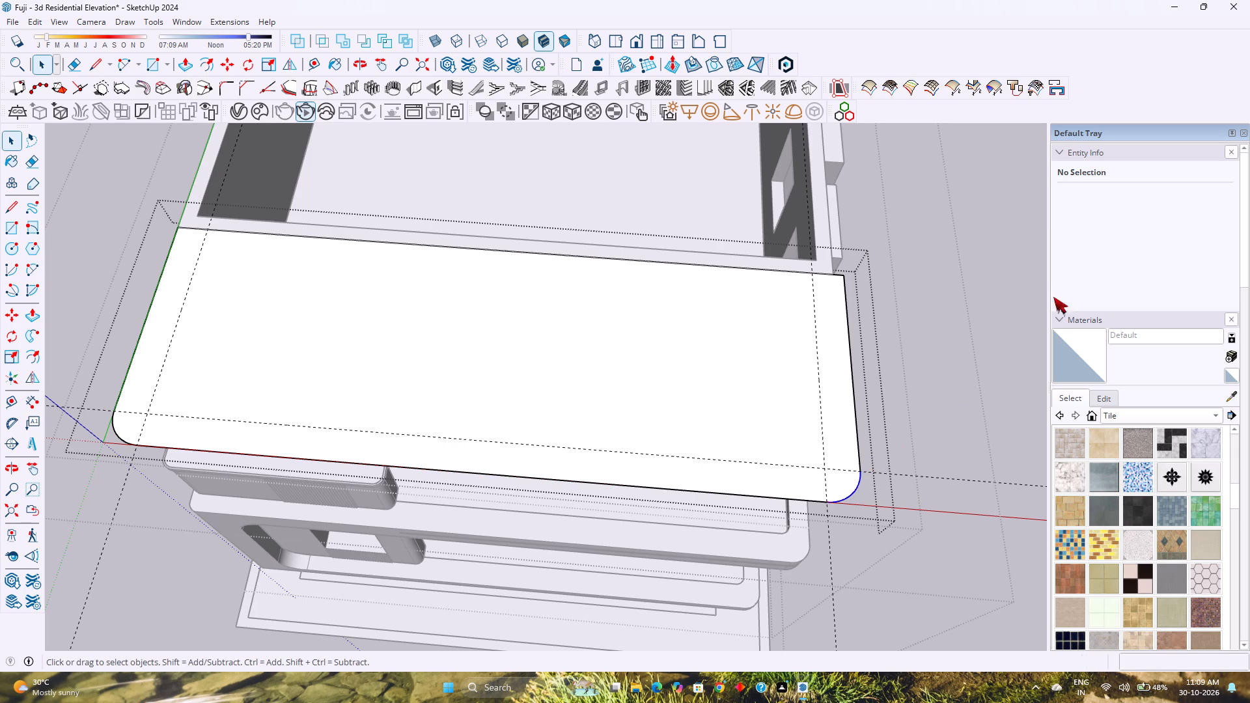
left_click(1168, 236)
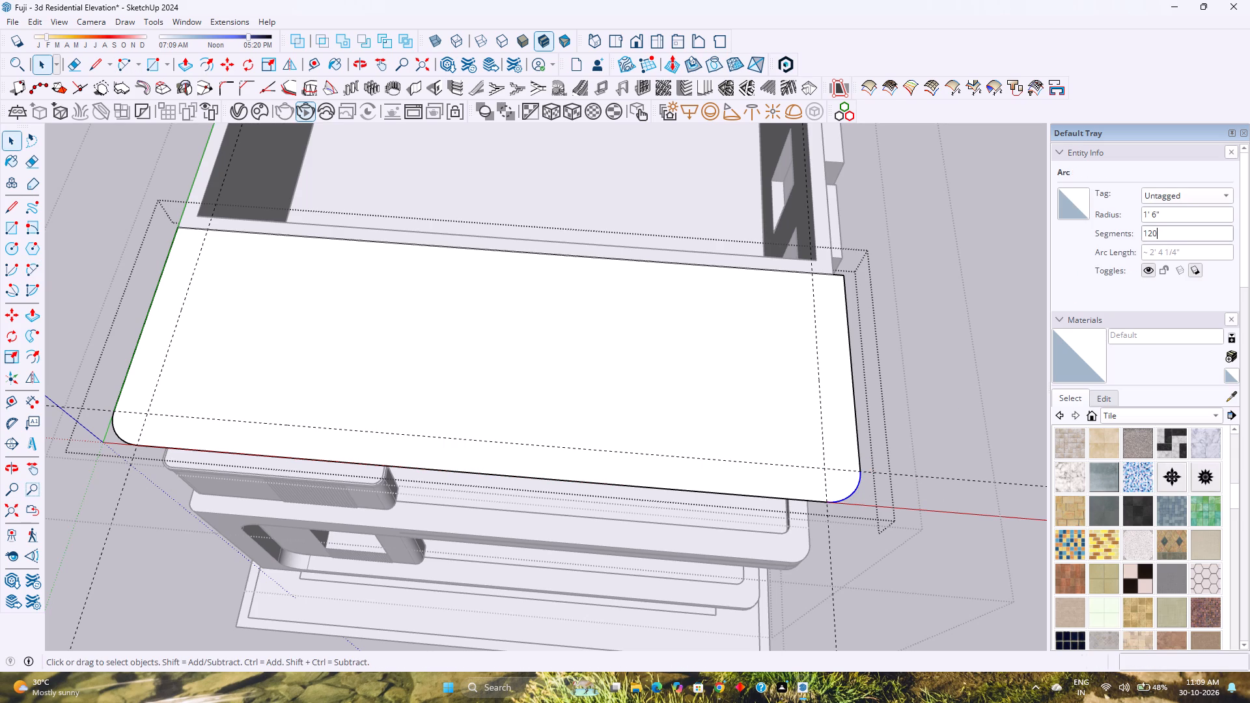
key("0")
key("Return")
left_click(118, 440)
left_click(1173, 231)
key("0")
key("Return")
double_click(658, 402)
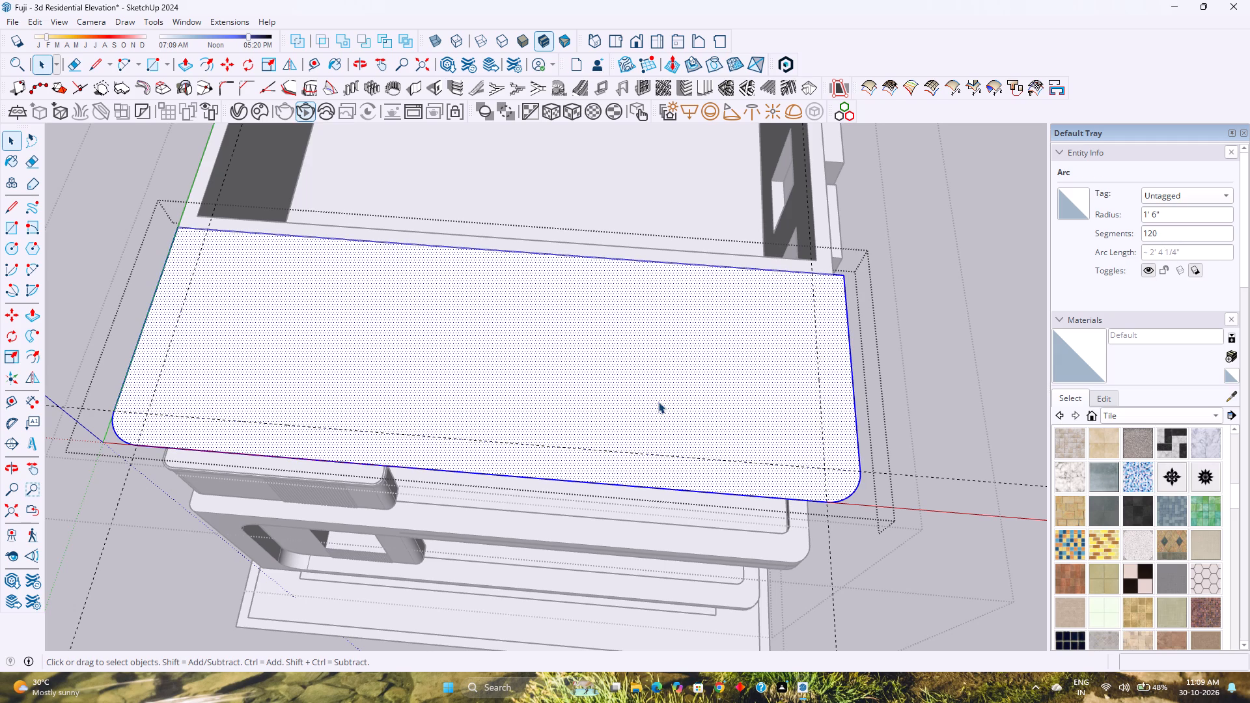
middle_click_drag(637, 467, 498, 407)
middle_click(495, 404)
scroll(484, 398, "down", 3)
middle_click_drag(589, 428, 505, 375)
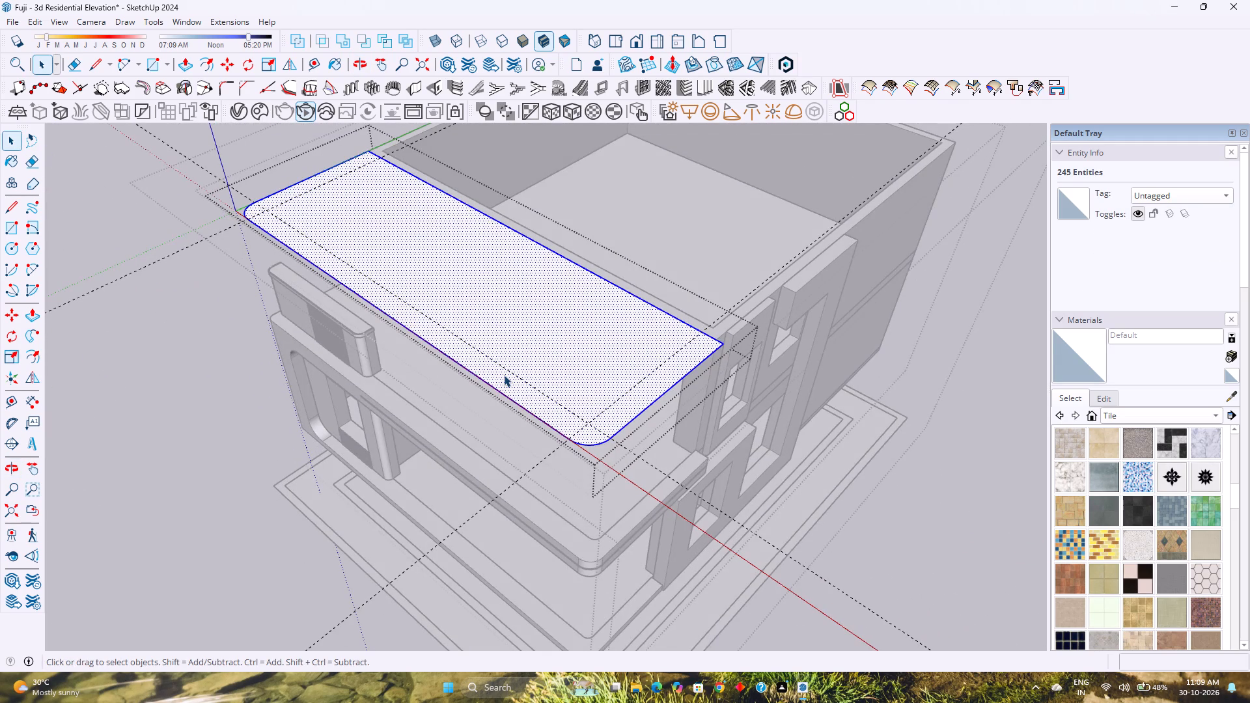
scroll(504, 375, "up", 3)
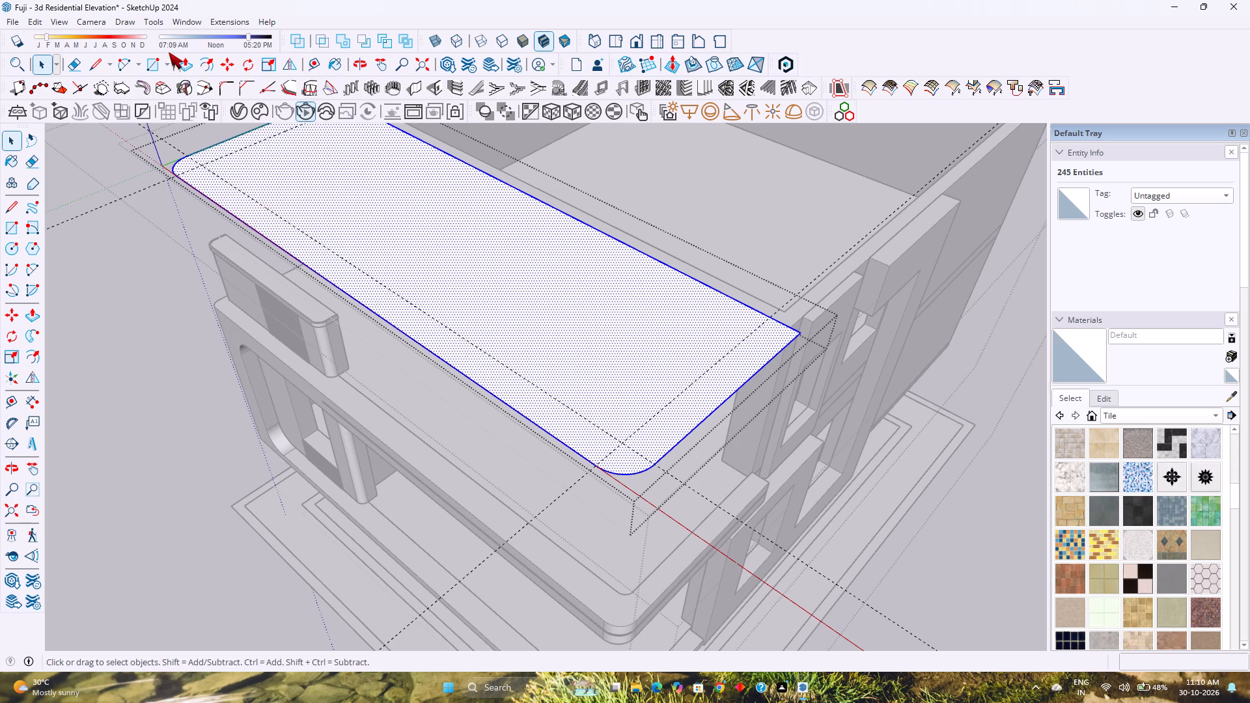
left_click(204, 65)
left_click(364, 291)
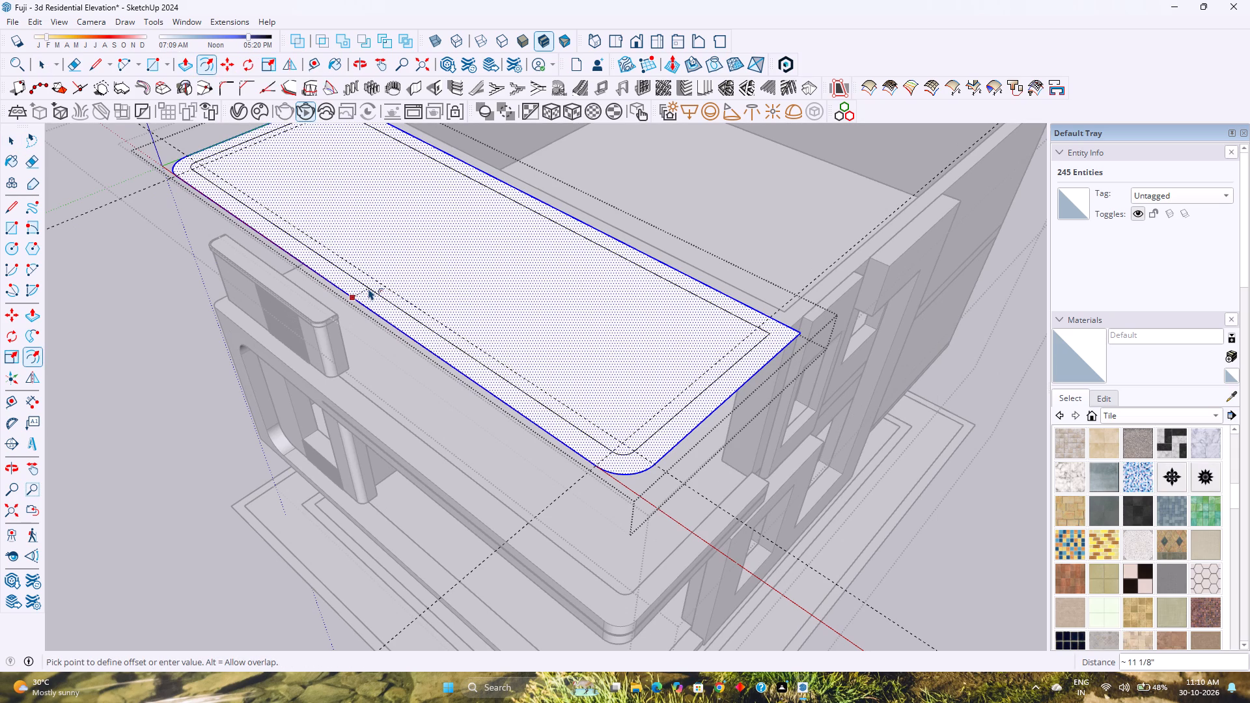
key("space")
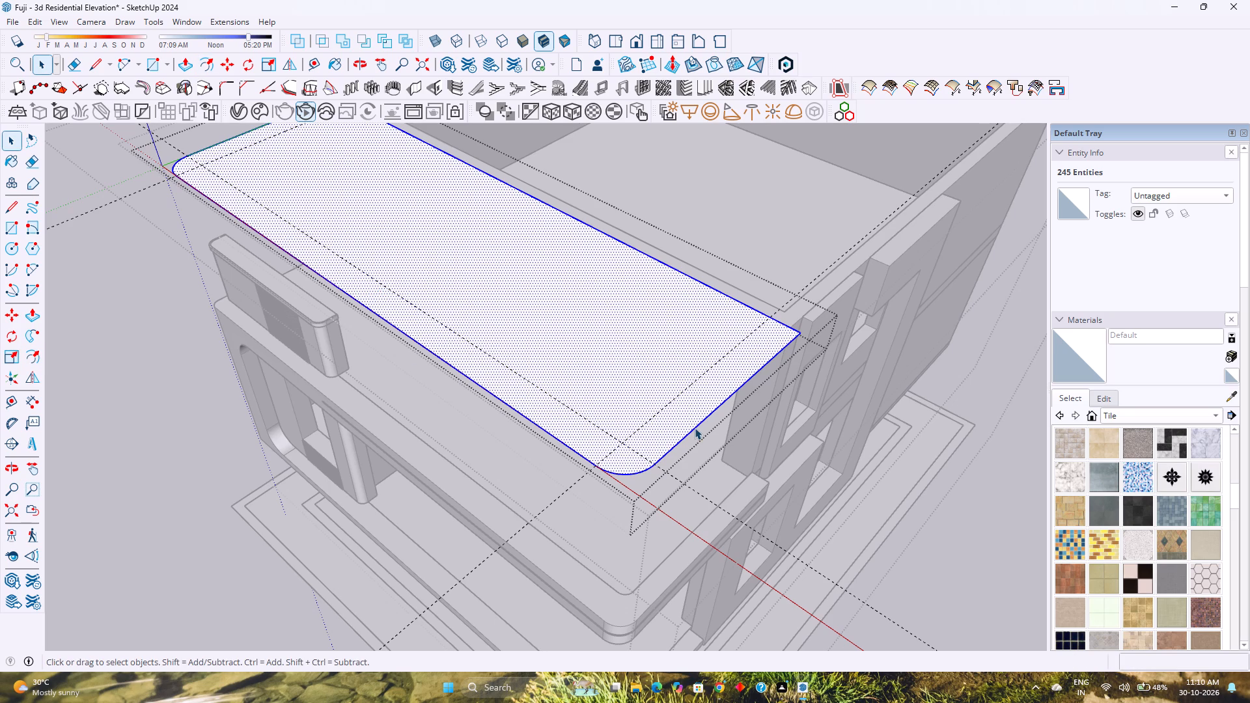
Weld the roof outline's front edge, both side edges and both corner arcs into one curve, leaving out the back edge.
left_click(695, 428)
left_click(641, 472, "ctrl")
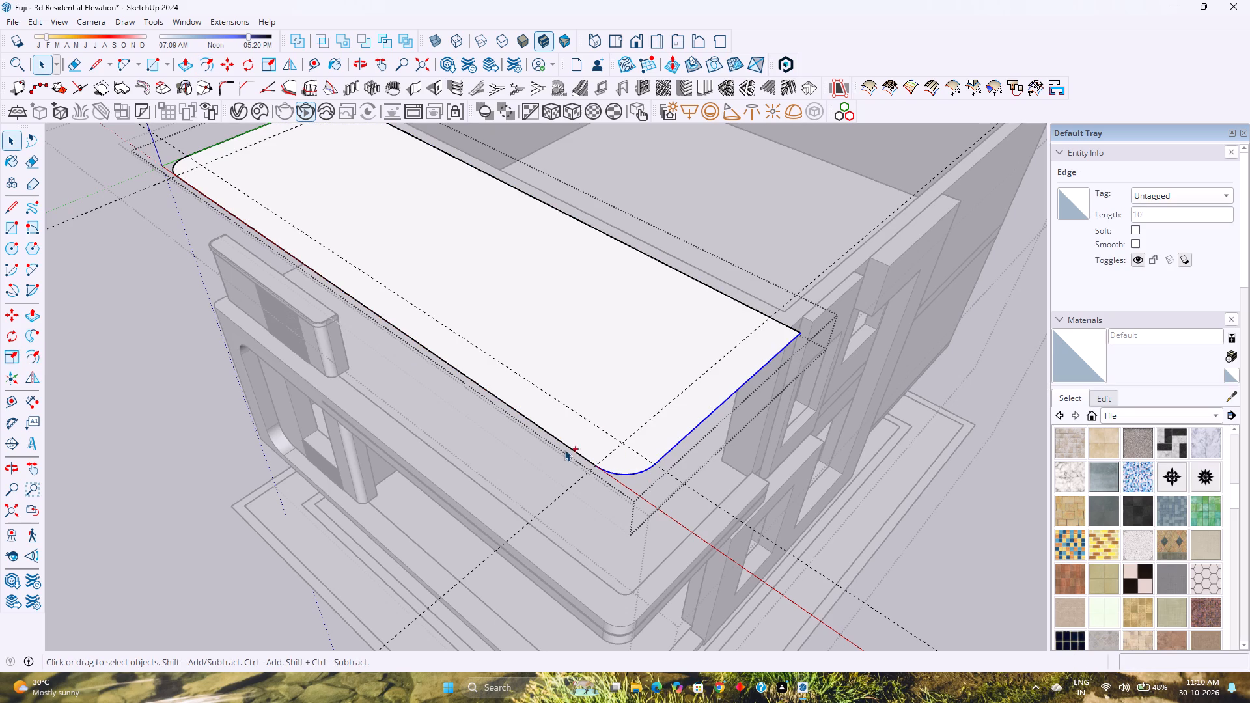
left_click(553, 436, "ctrl")
scroll(562, 424, "down", 3)
middle_click_drag(555, 420, 686, 537, "shift")
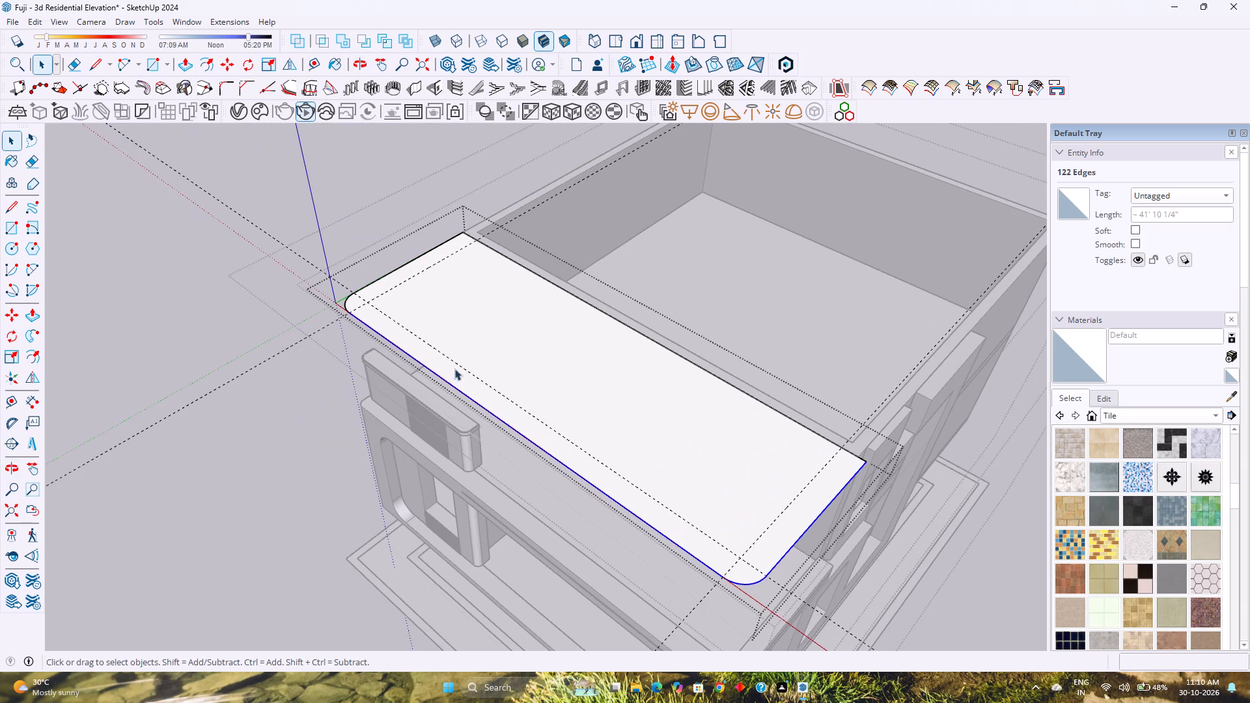
left_click(374, 281, "ctrl")
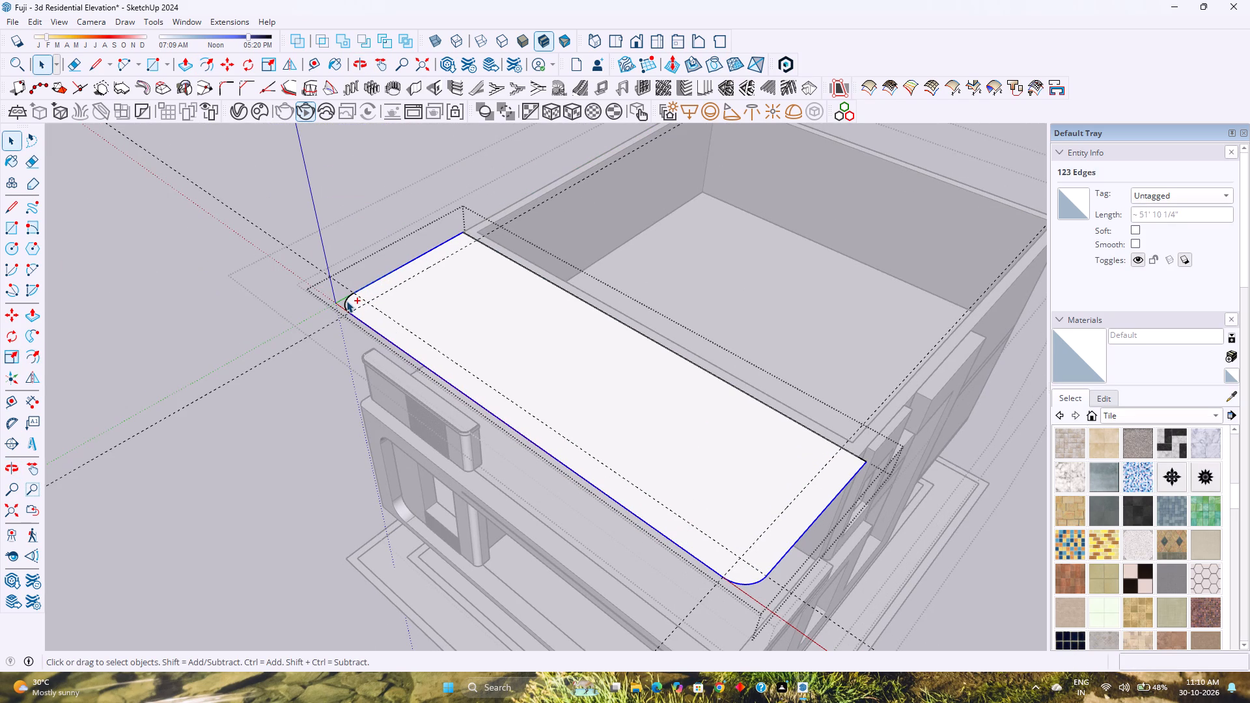
left_click(346, 301, "ctrl")
scroll(399, 337, "down", 3)
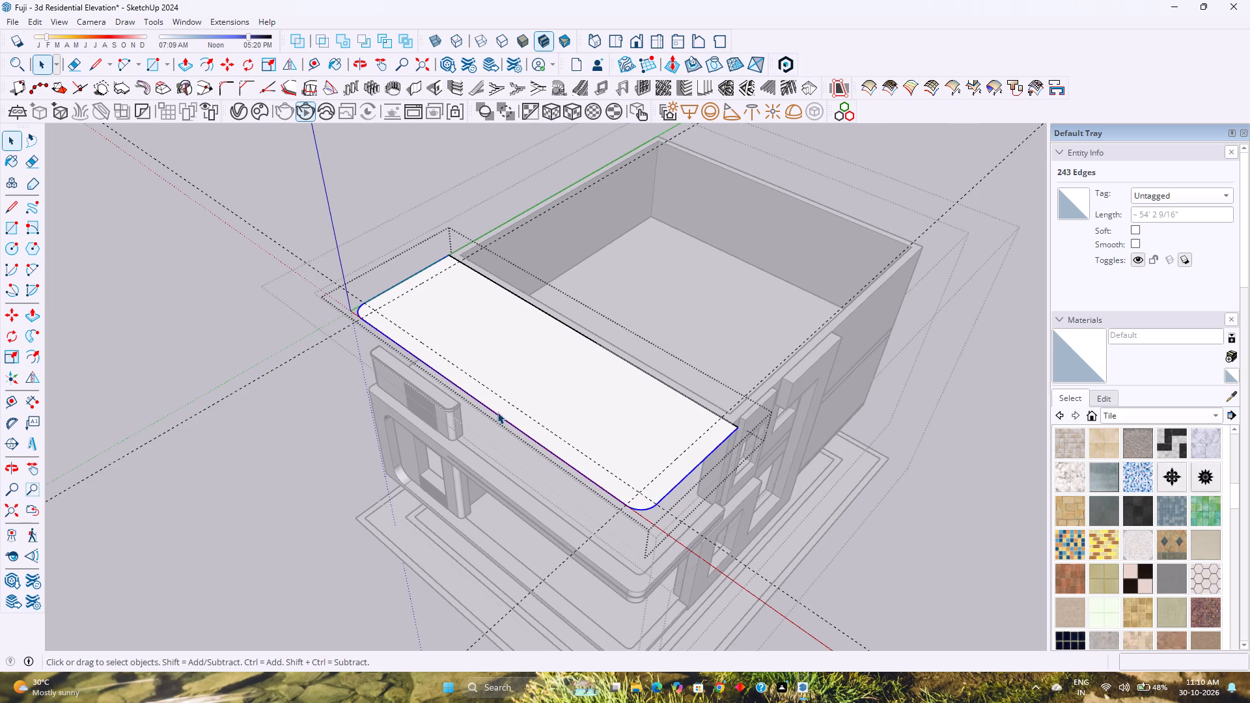
right_click(498, 413)
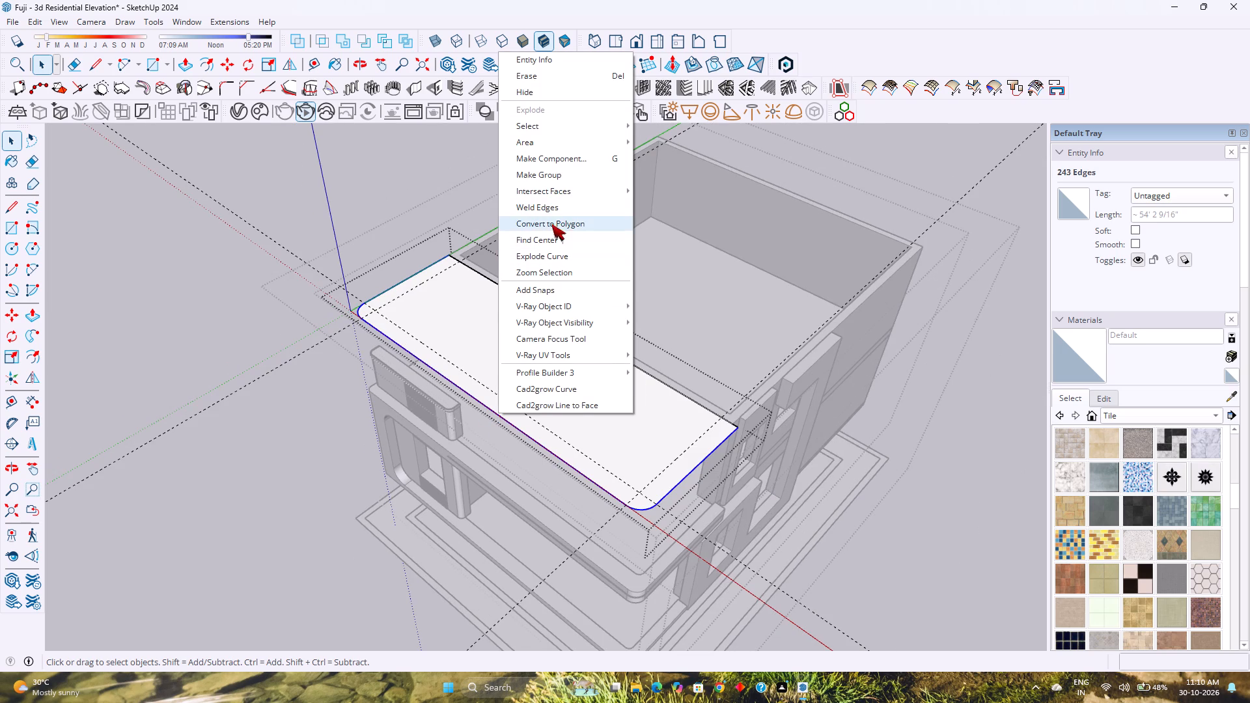
left_click(554, 213)
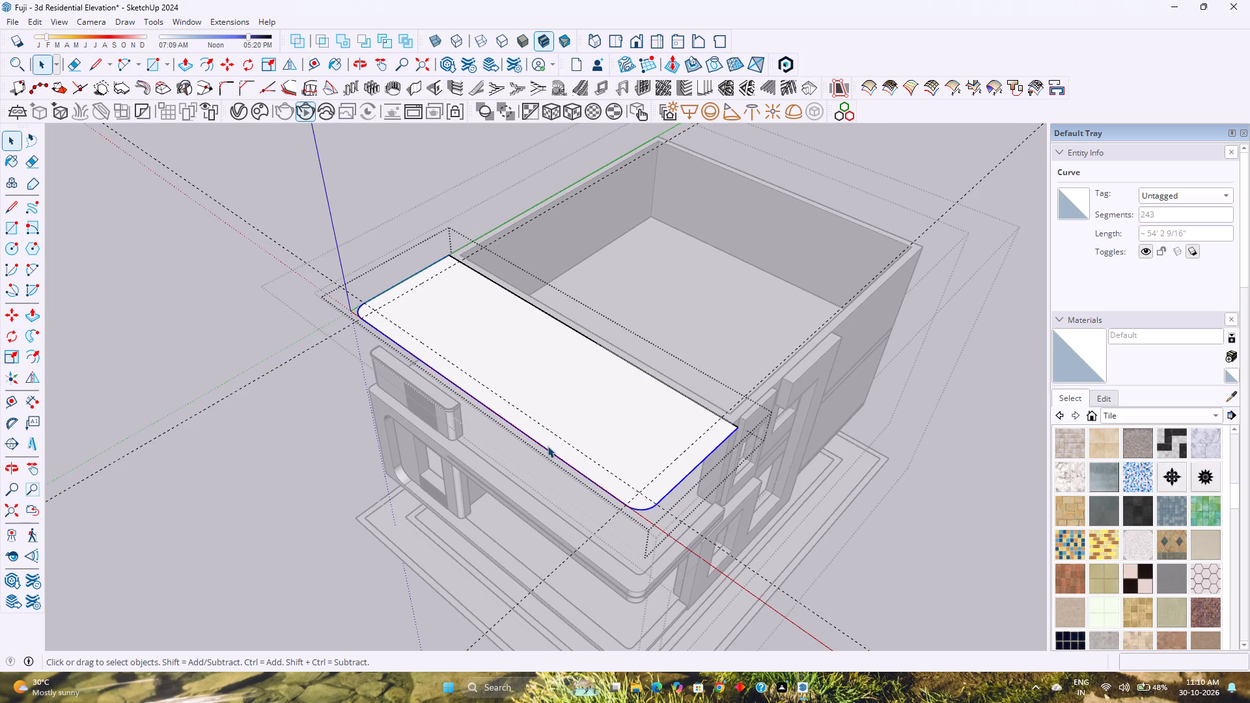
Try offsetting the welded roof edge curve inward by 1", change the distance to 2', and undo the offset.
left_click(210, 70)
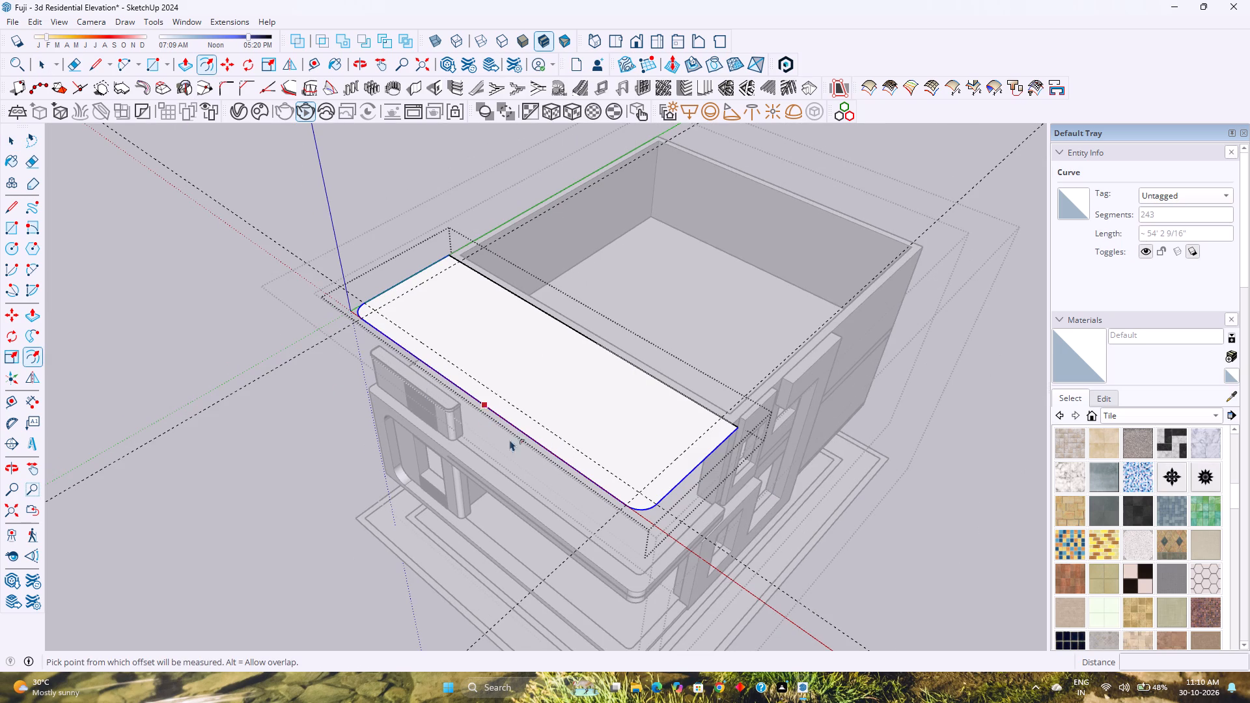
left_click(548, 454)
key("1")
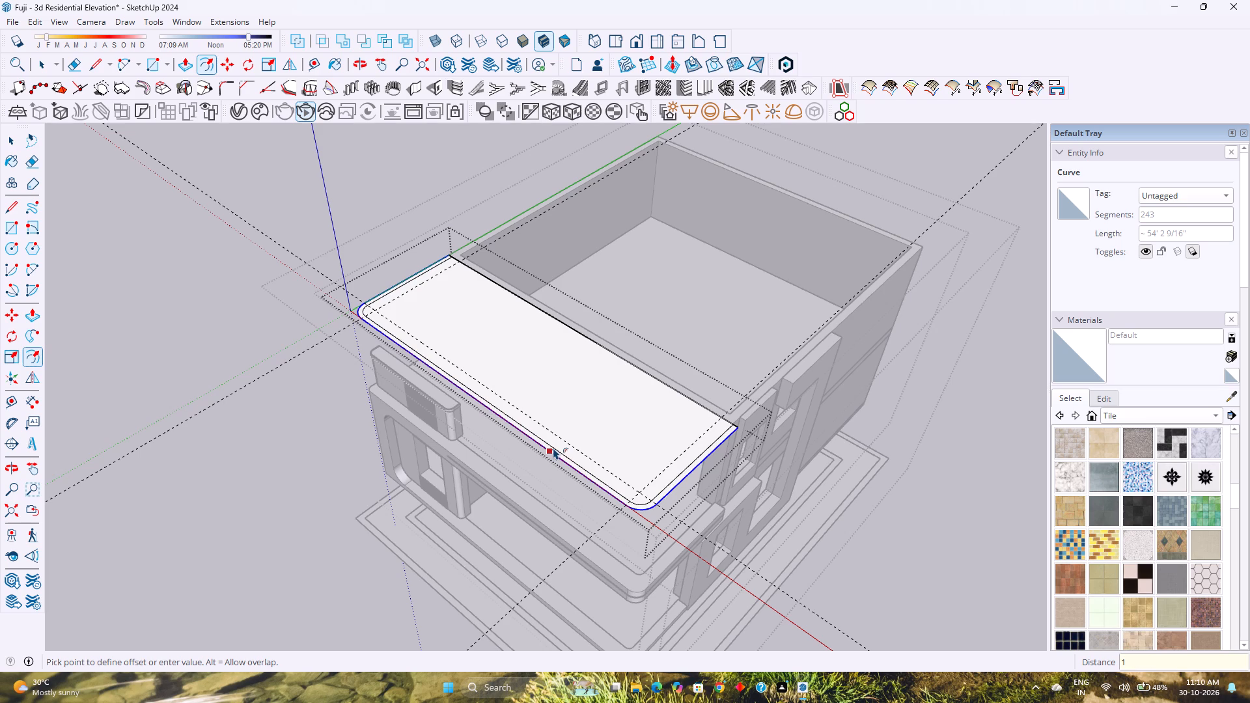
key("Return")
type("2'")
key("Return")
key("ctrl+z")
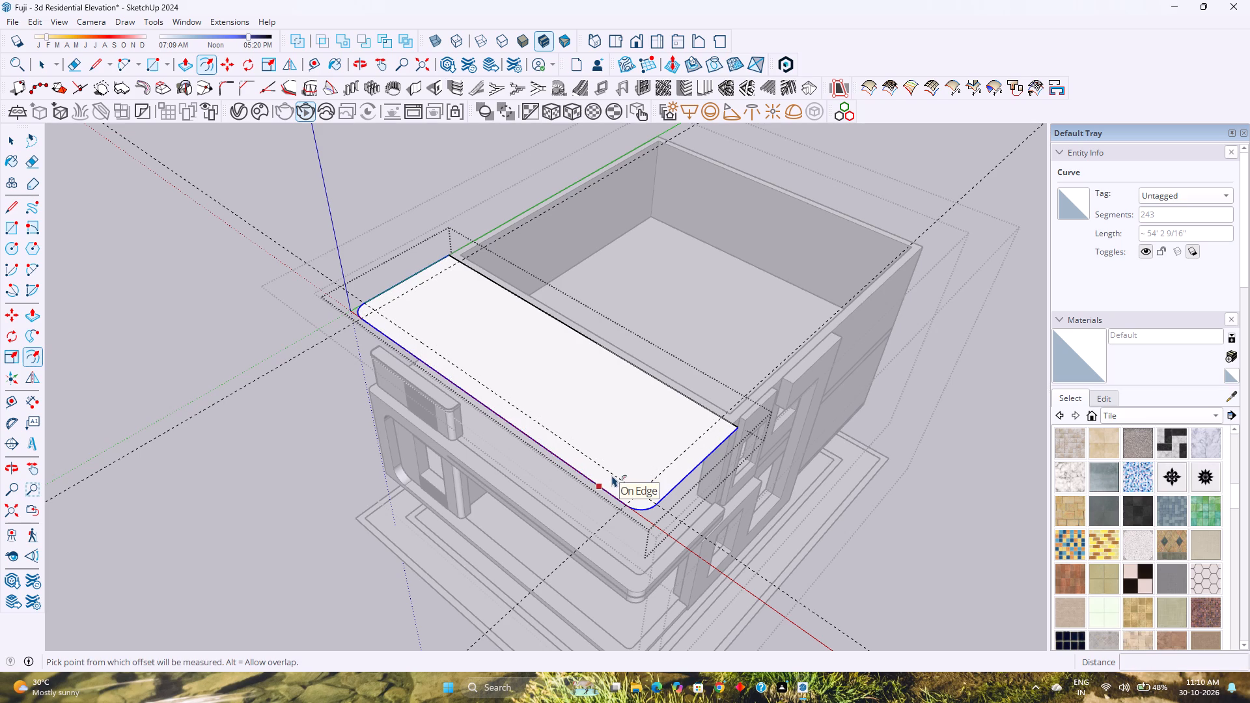
Offset the welded roof edge curve inward by 2".
key("2")
key("Return")
scroll(639, 494, "up", 4)
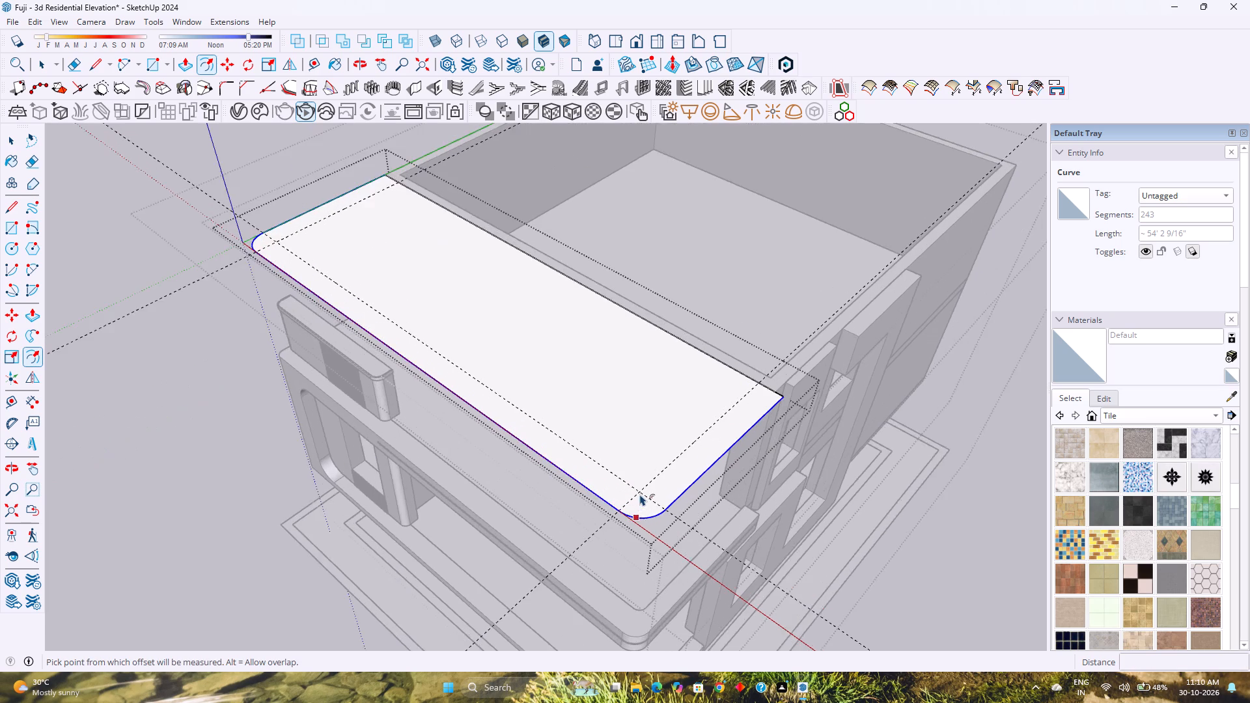
scroll(640, 494, "up", 7)
left_click(568, 494)
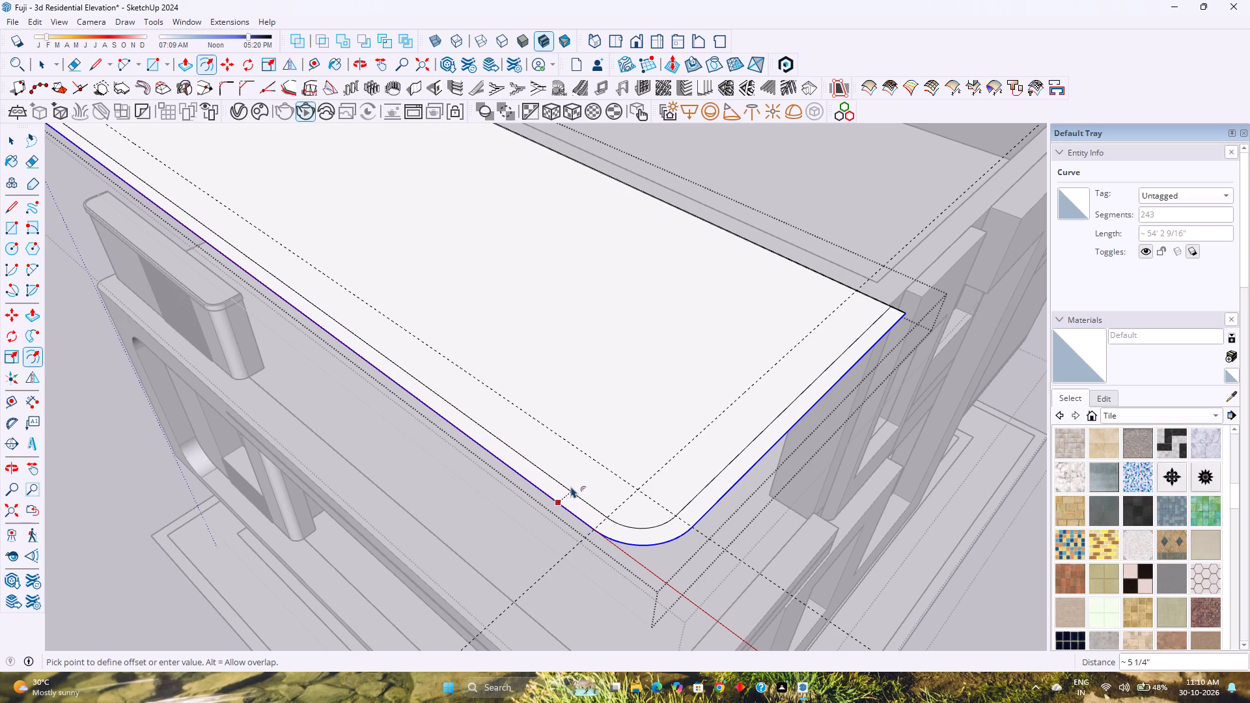
key("2")
key("Return")
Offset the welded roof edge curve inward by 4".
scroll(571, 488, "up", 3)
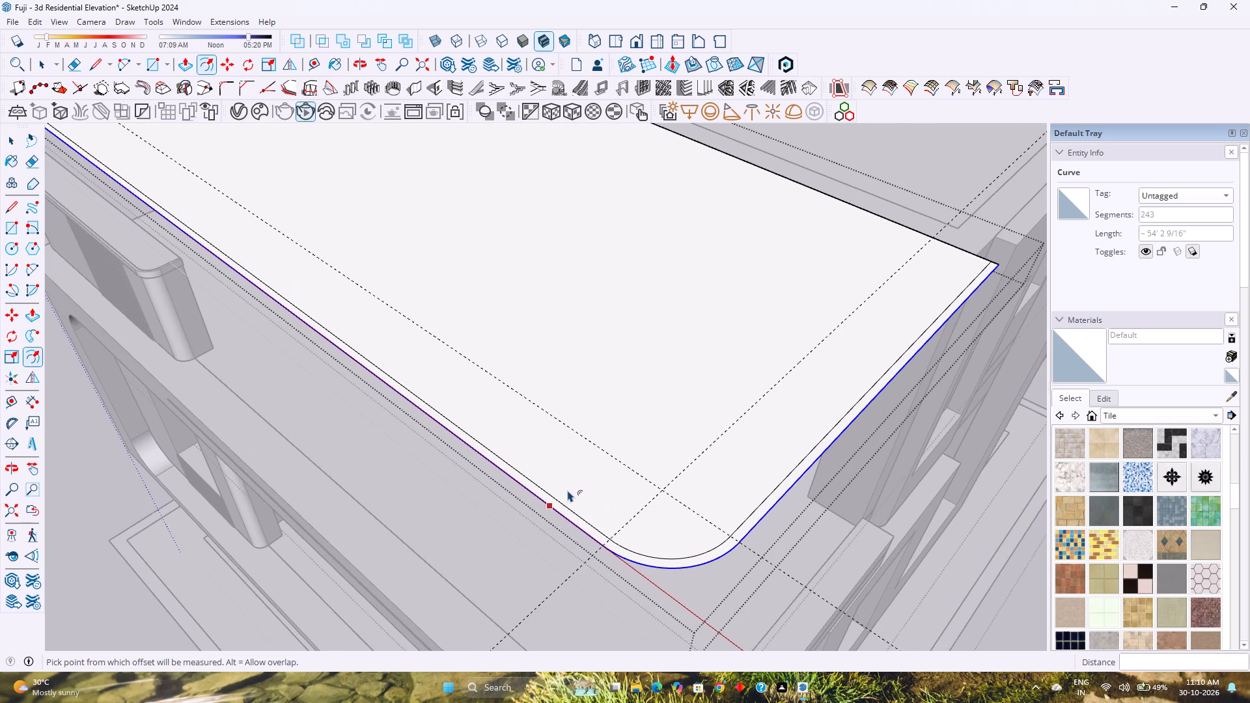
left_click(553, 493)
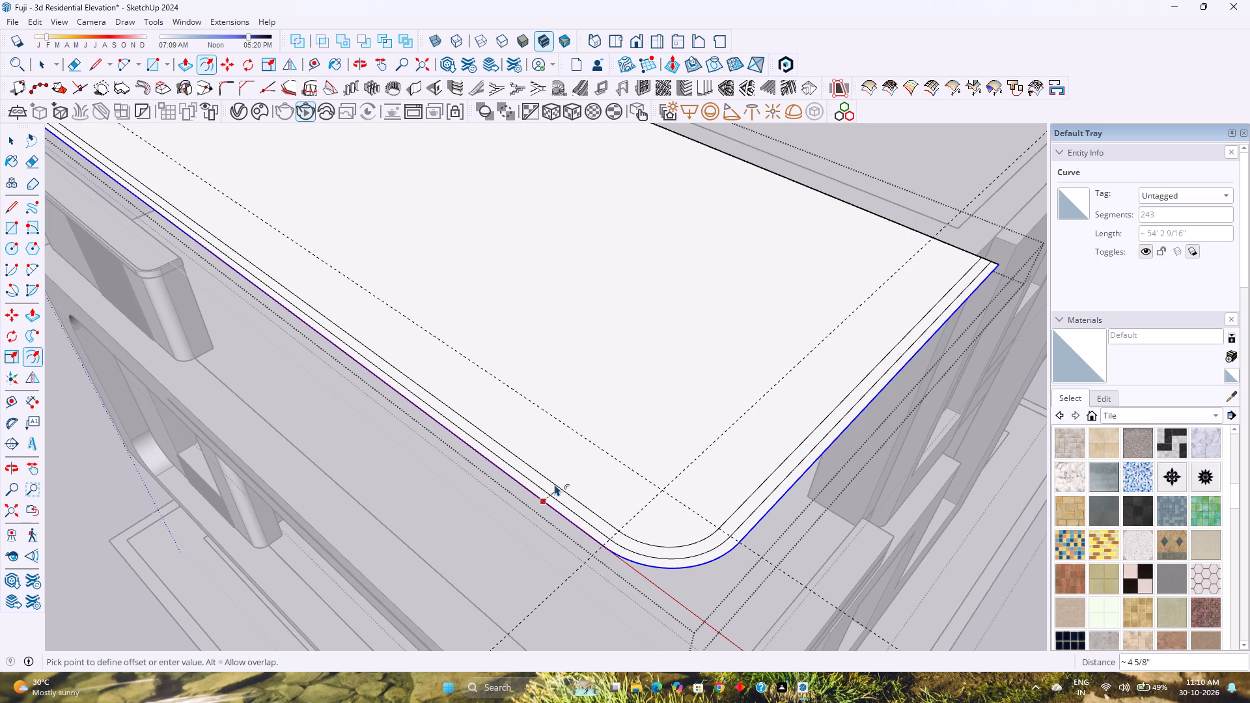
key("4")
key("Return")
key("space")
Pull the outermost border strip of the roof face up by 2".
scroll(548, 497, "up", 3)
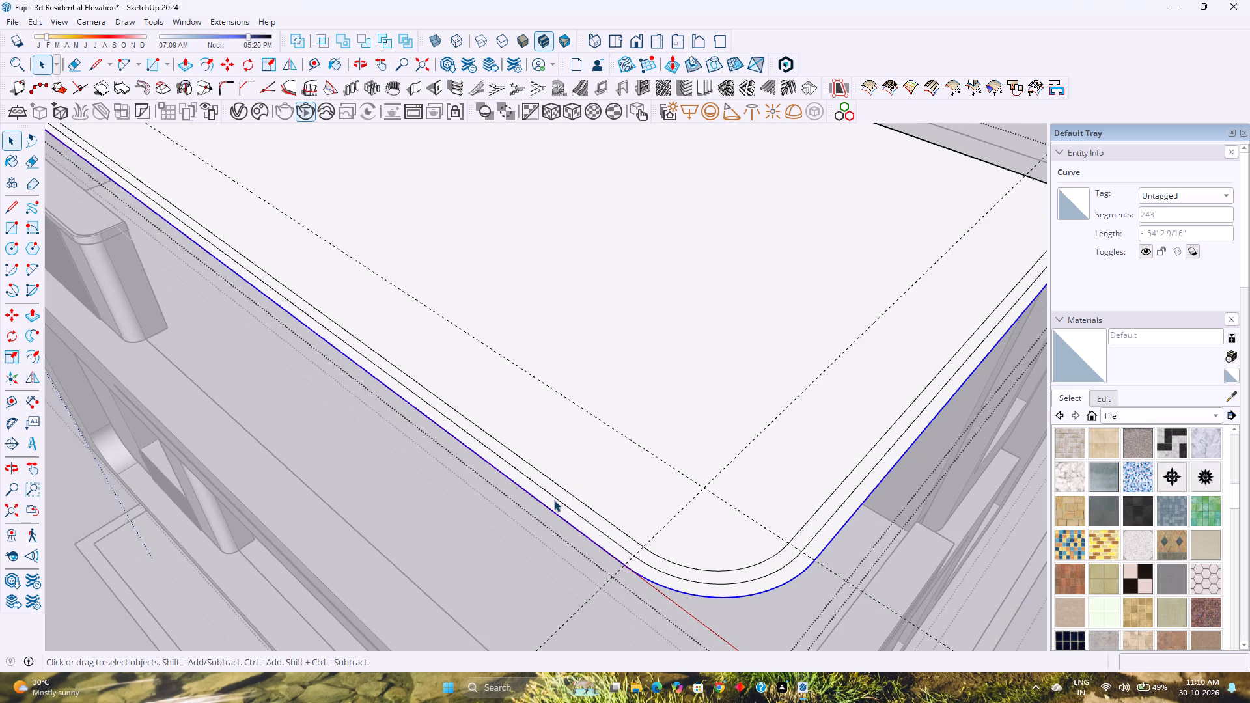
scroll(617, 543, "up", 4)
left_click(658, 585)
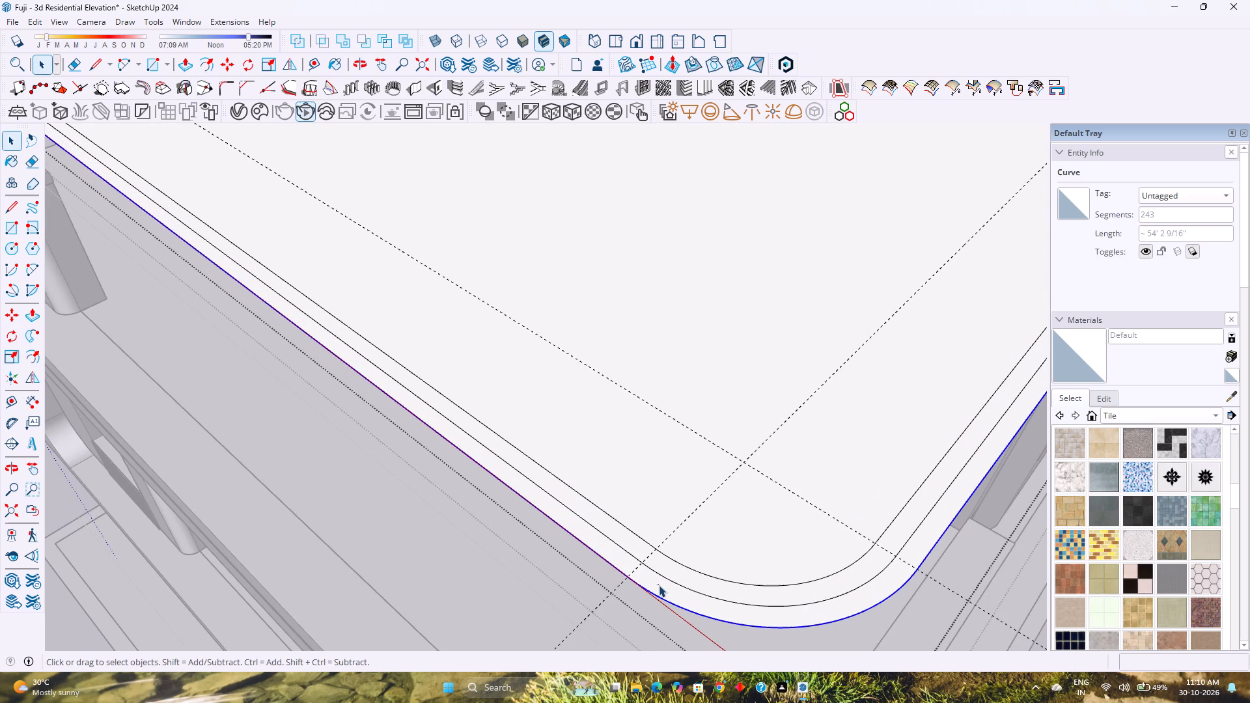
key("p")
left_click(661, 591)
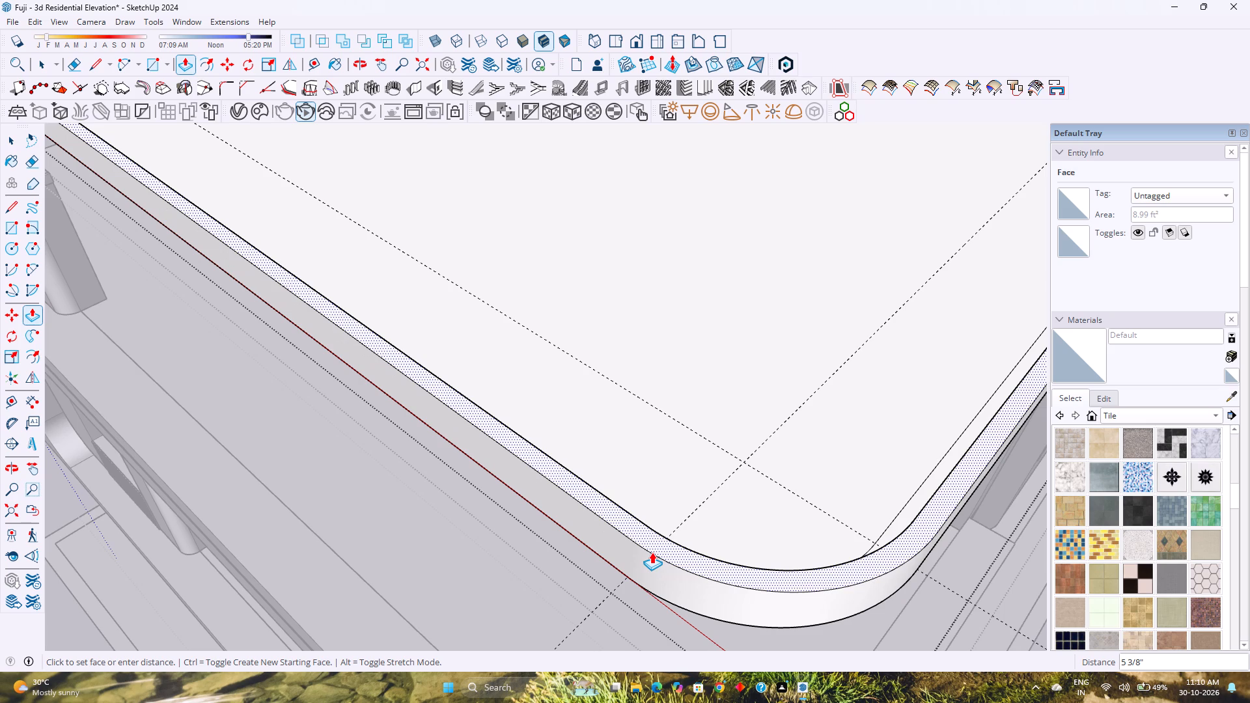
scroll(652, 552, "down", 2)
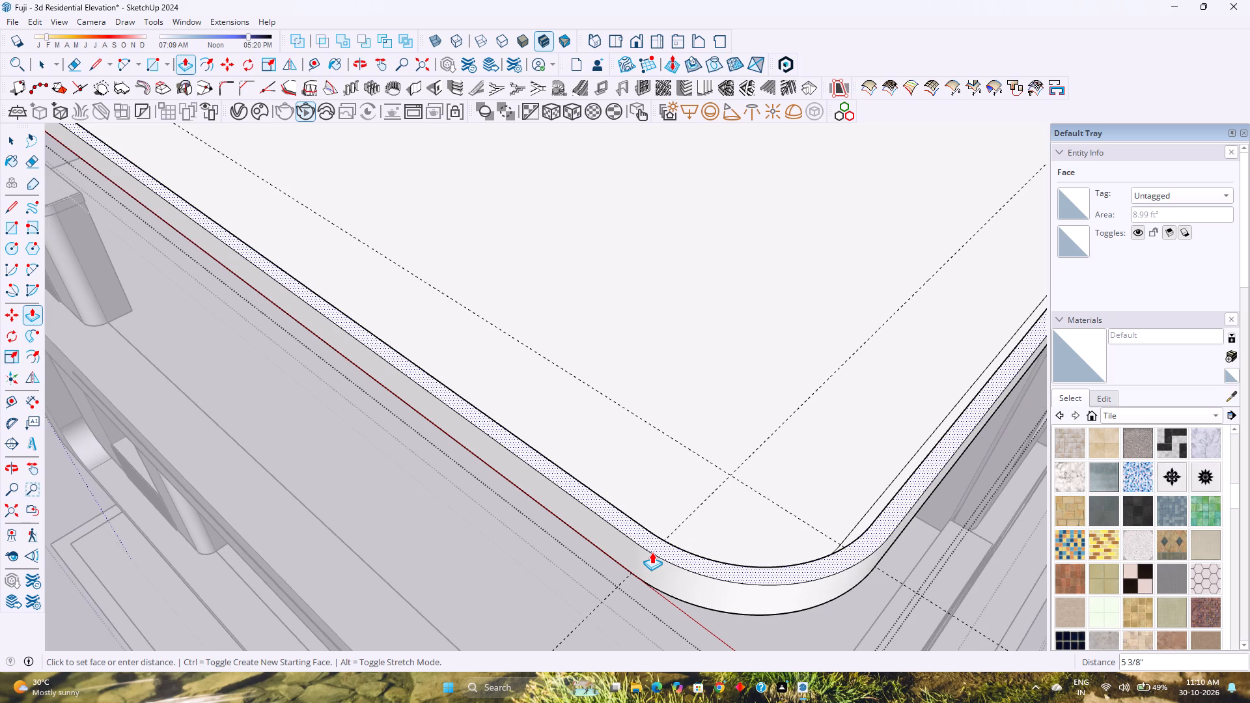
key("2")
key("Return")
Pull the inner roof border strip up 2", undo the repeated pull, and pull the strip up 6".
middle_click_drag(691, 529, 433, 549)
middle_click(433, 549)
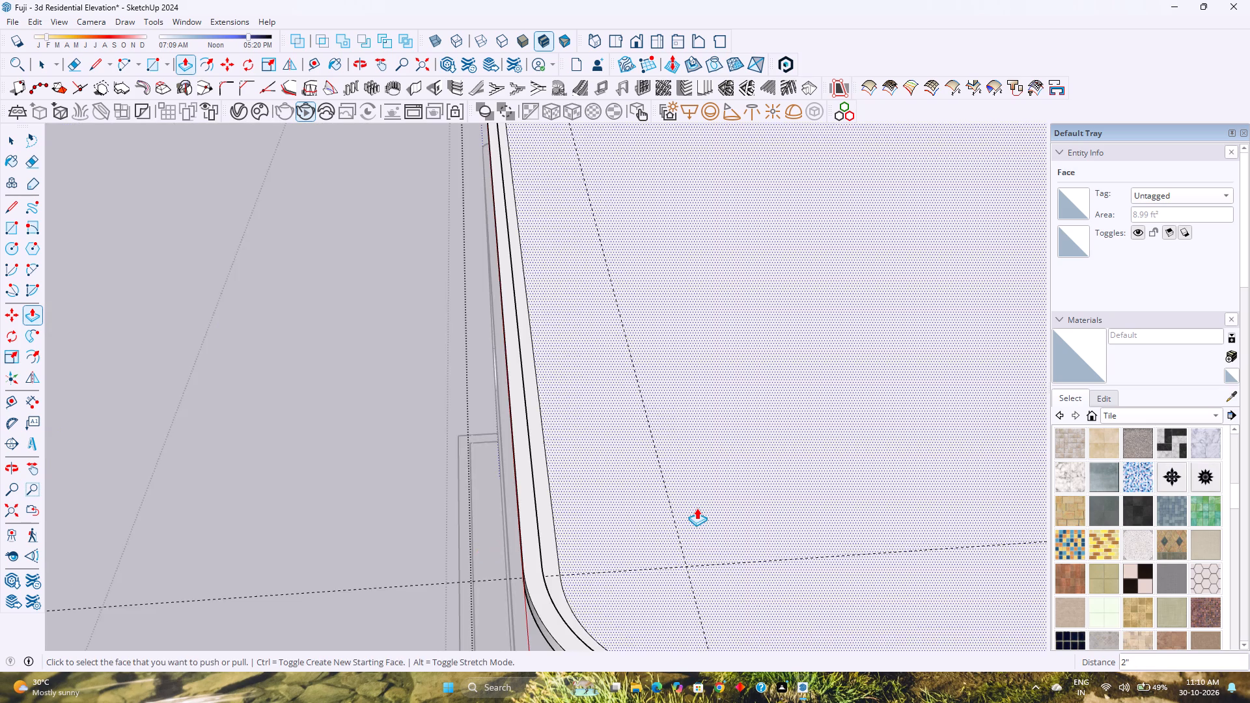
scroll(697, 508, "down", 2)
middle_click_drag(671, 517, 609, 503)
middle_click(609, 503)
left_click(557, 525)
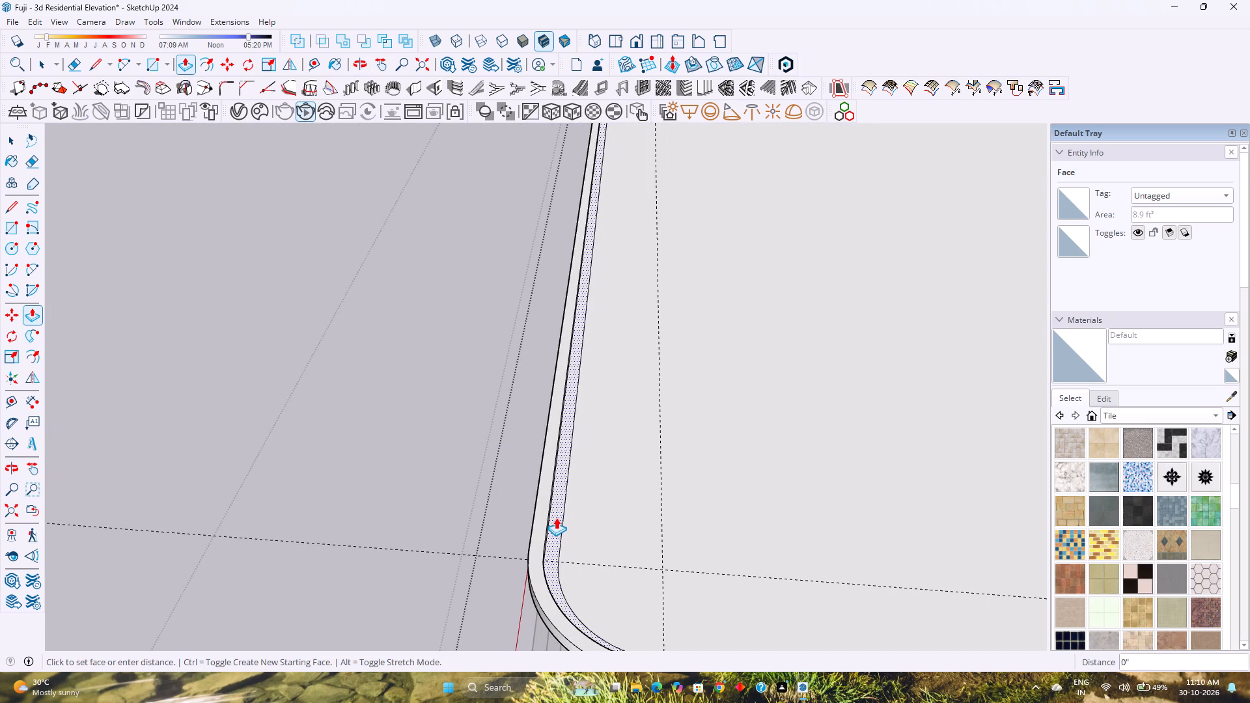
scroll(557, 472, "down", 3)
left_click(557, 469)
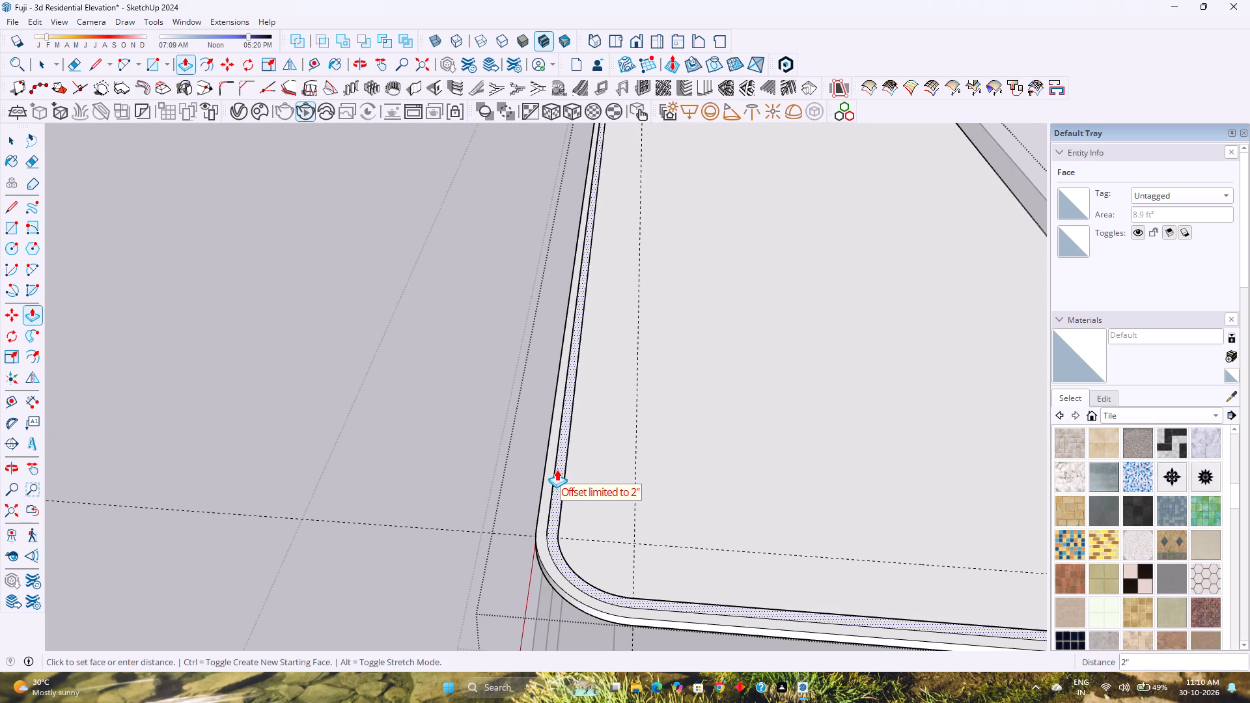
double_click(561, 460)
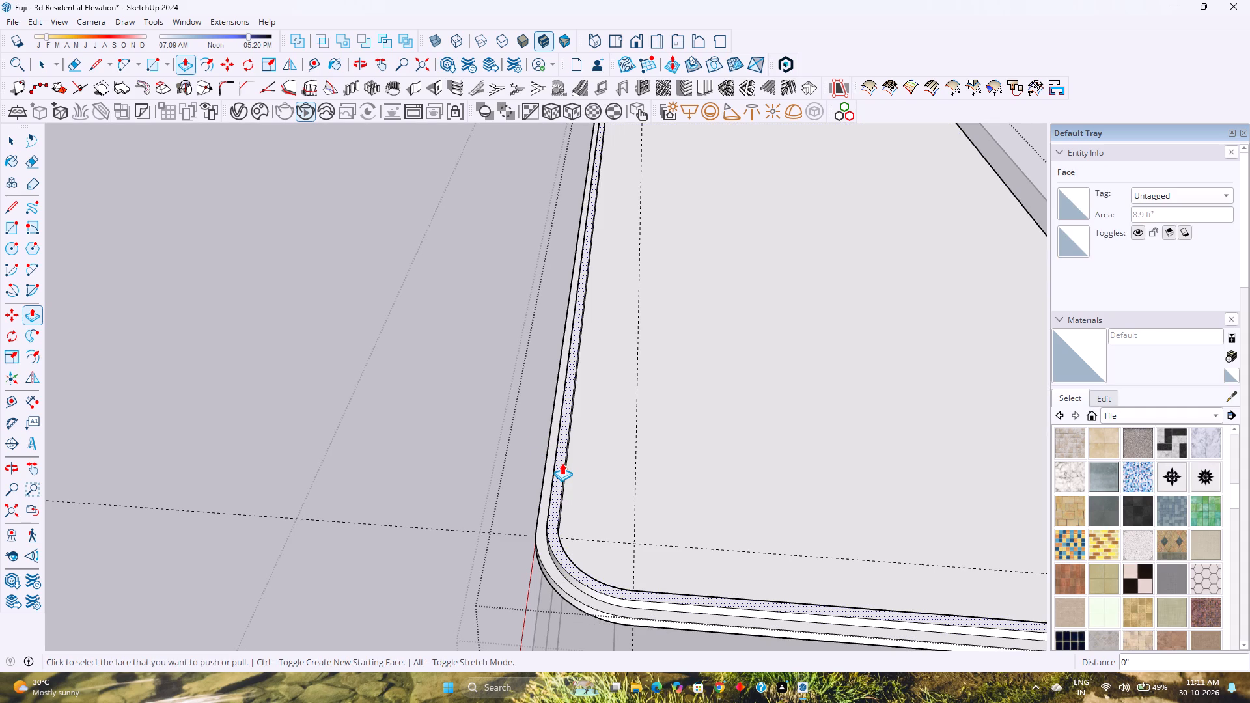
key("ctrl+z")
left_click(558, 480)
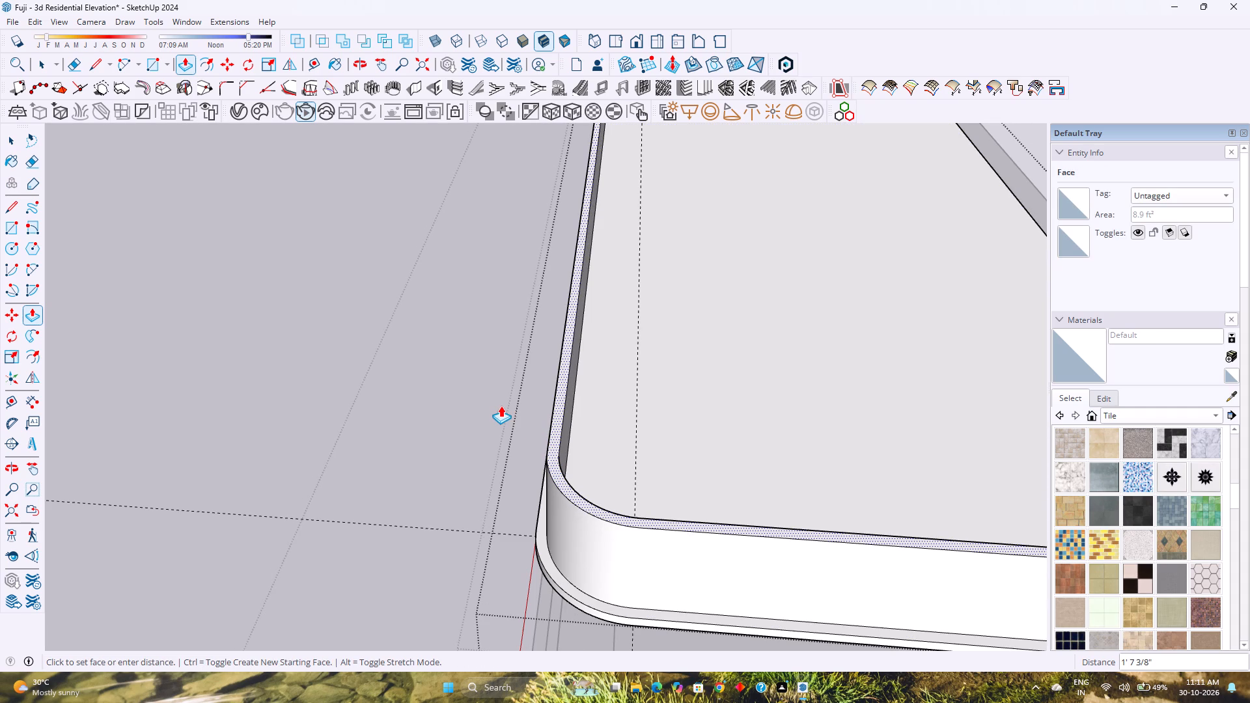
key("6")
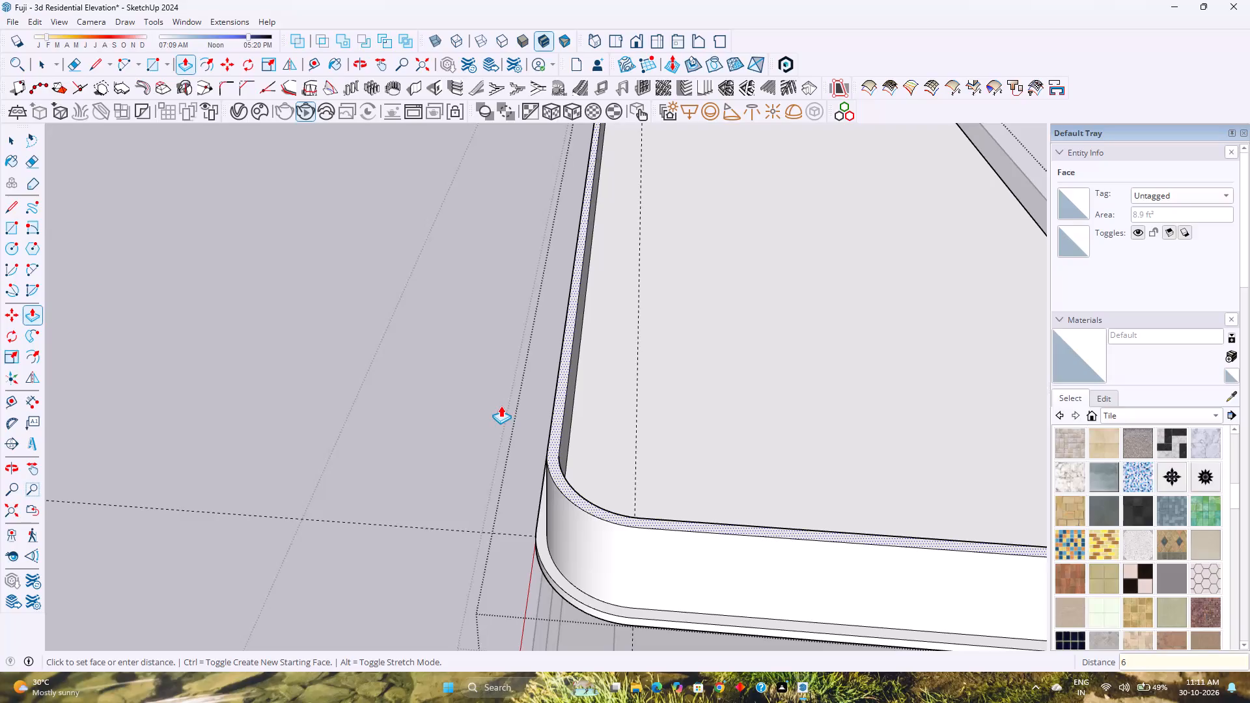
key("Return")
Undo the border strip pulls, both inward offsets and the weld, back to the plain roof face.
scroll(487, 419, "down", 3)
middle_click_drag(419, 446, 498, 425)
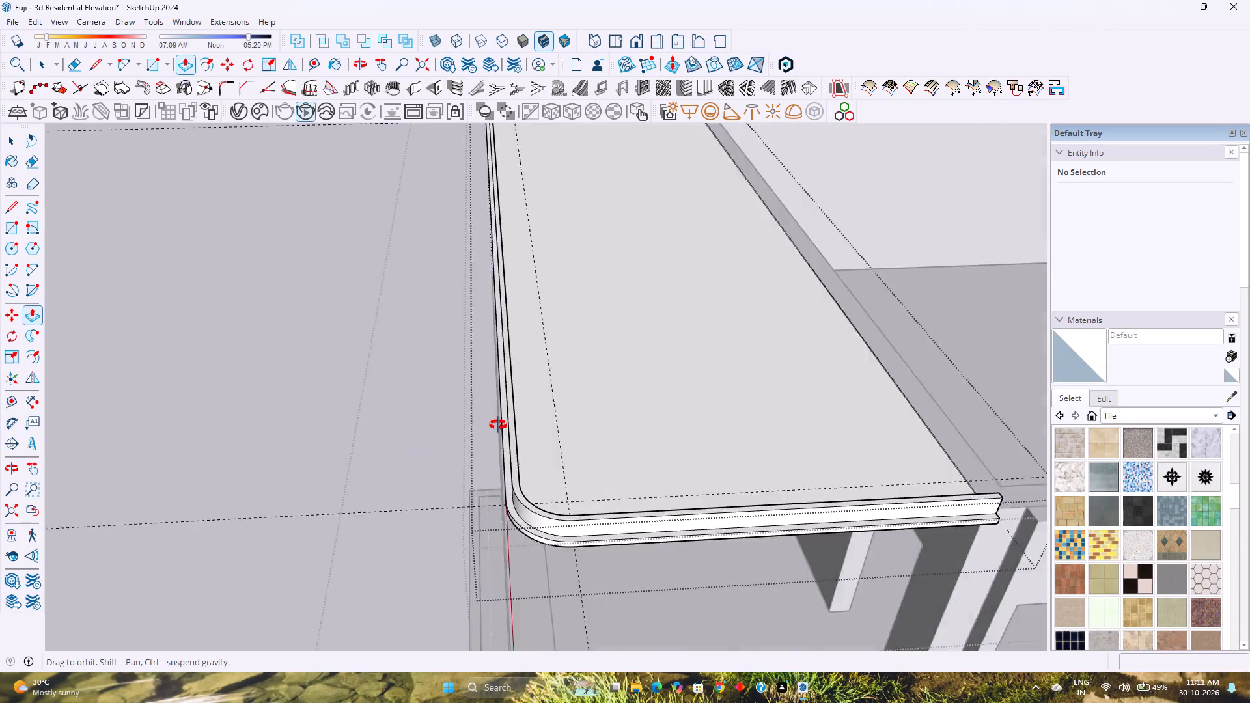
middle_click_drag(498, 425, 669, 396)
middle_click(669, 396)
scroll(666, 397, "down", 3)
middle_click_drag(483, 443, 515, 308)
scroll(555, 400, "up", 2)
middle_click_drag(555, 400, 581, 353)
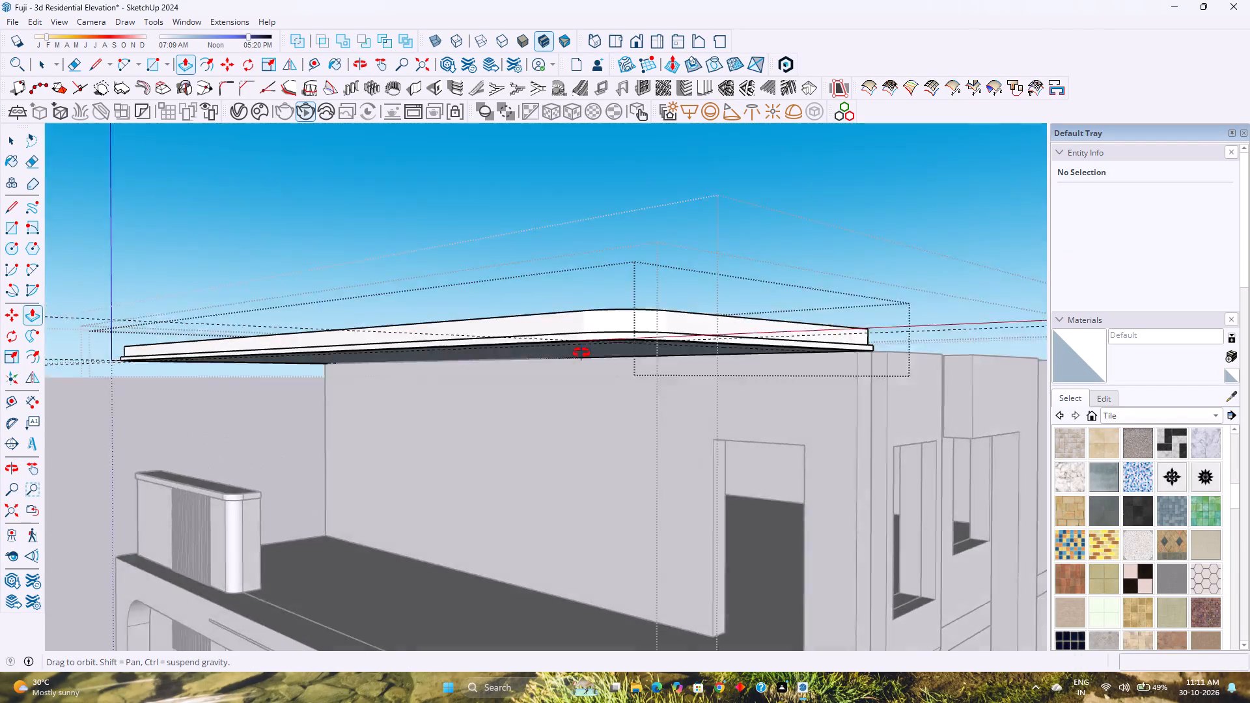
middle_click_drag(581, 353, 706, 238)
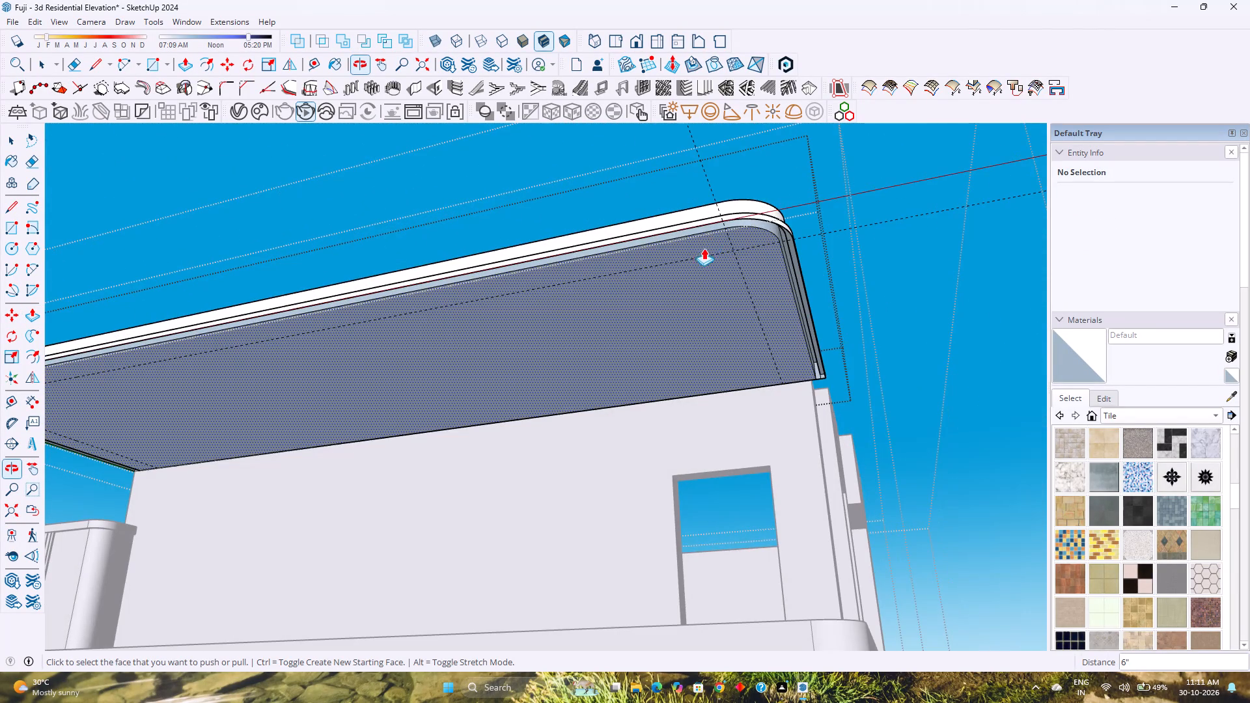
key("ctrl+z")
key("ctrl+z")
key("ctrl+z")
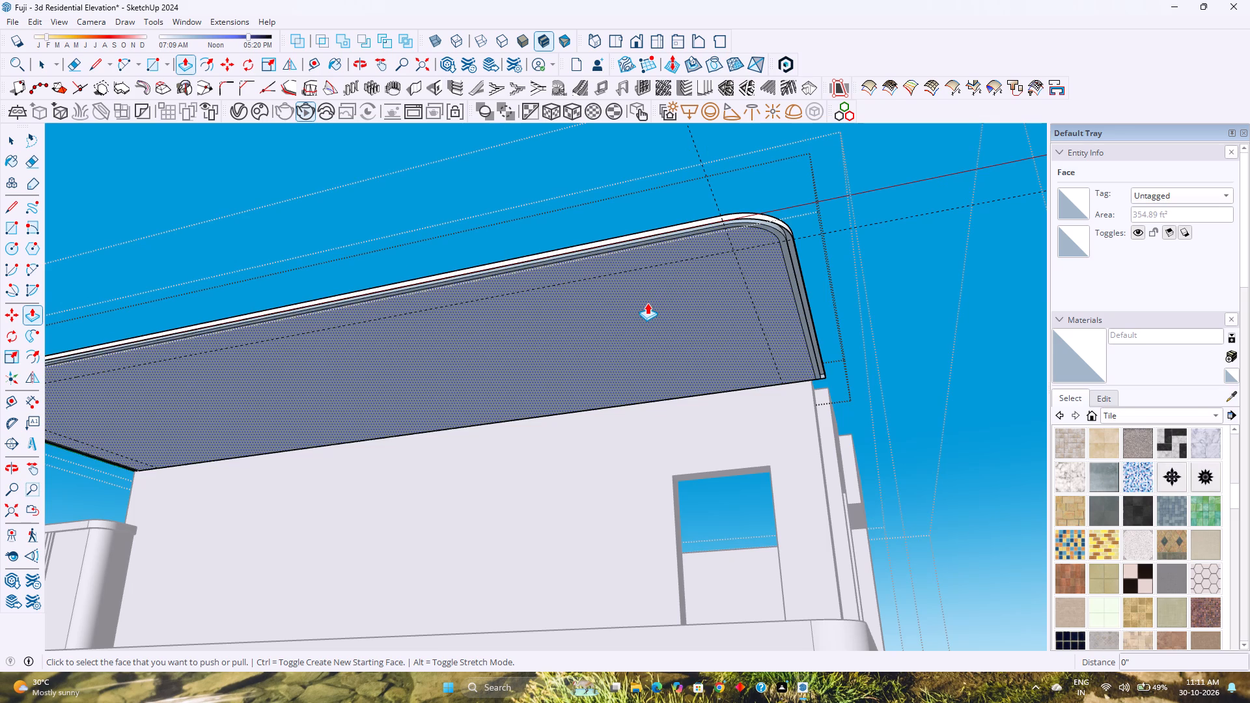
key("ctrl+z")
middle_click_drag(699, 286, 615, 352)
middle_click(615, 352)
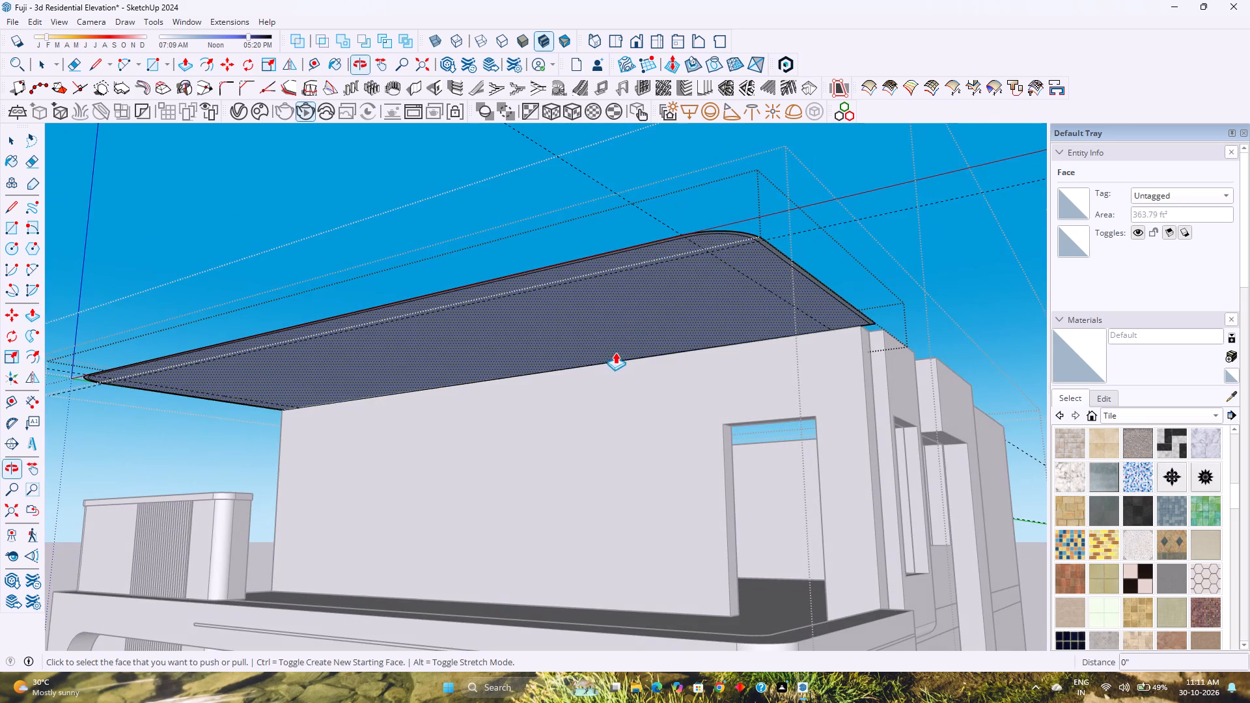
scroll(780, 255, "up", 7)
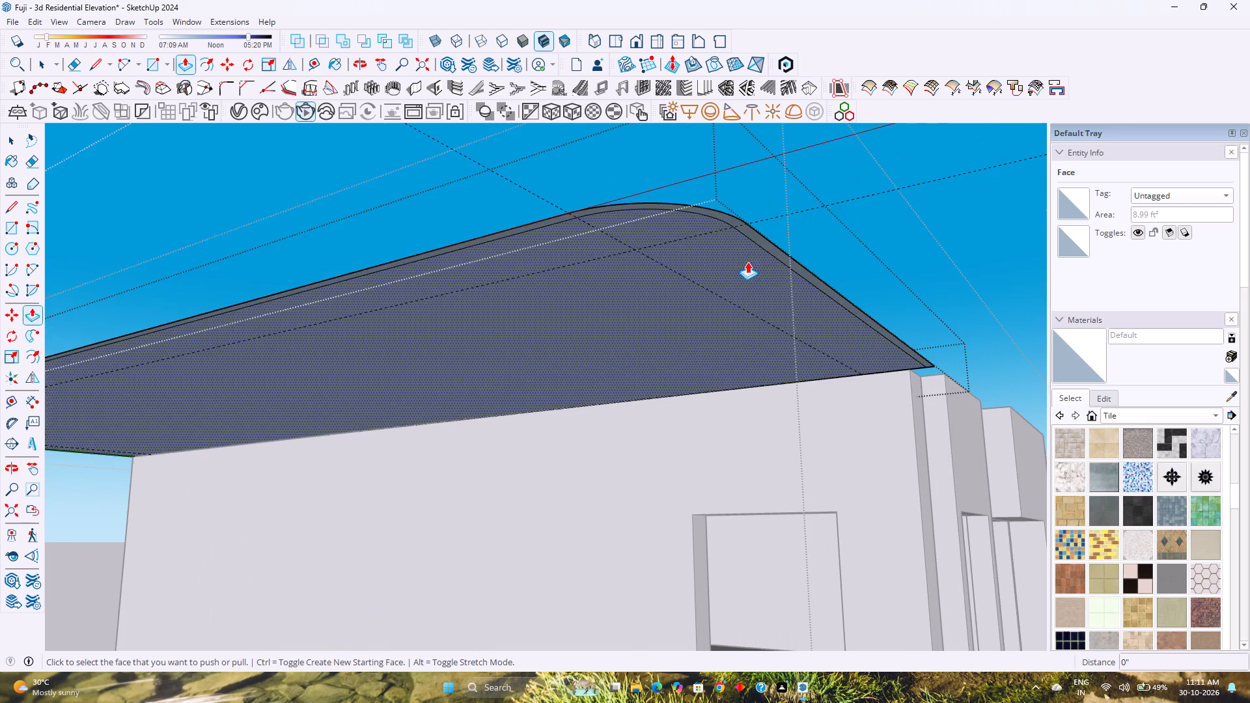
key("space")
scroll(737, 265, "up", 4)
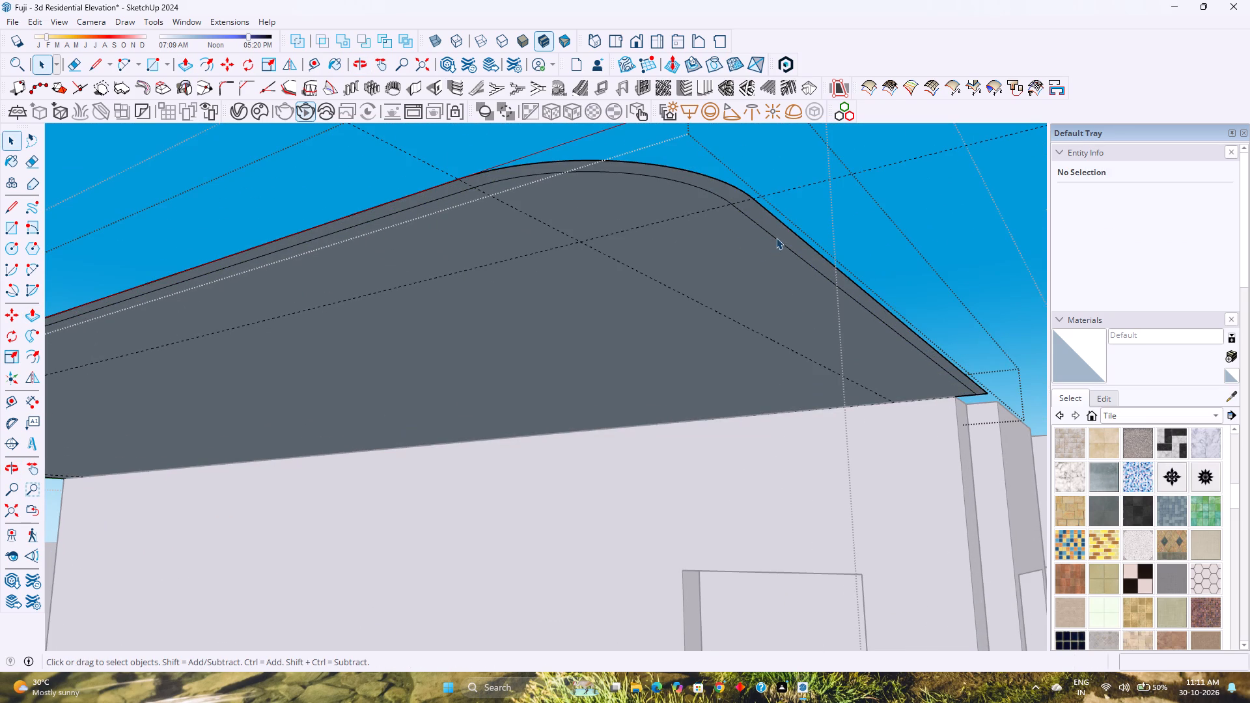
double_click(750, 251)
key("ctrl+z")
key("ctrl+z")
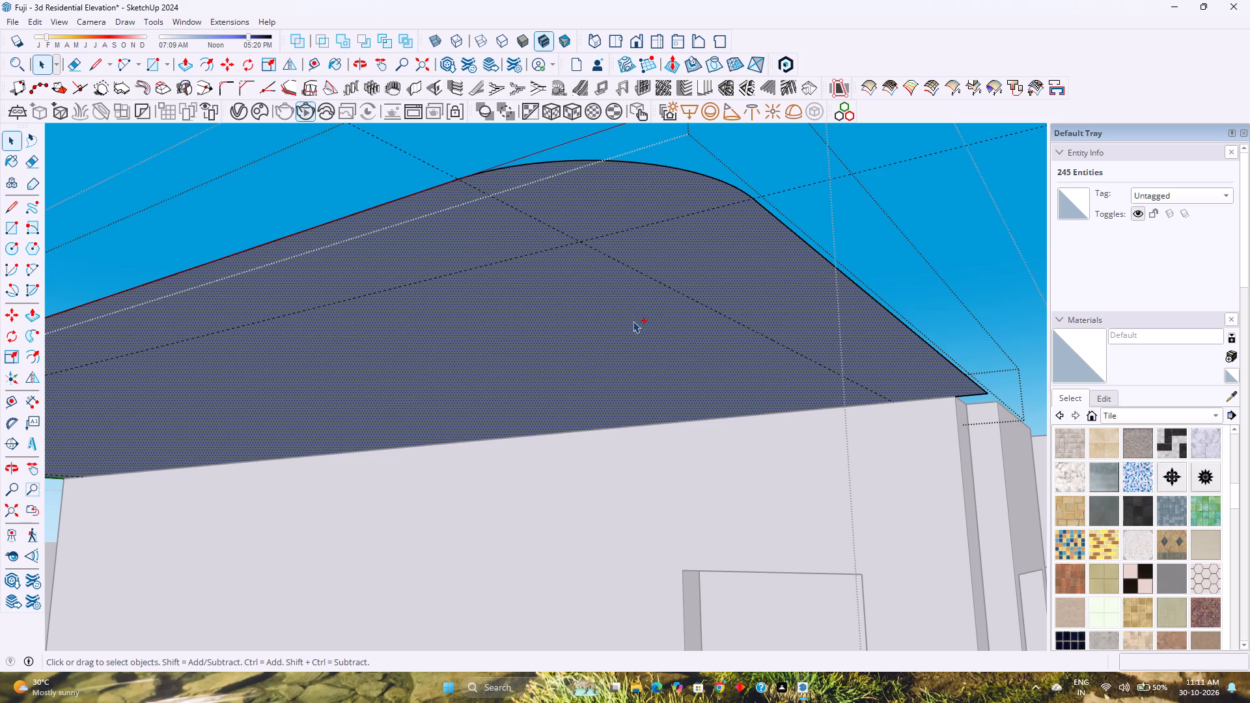
Pull the whole roof face with rounded front corners up by 2" into a thin slab.
middle_click_drag(707, 296, 568, 515)
middle_click(568, 515)
scroll(554, 435, "down", 3)
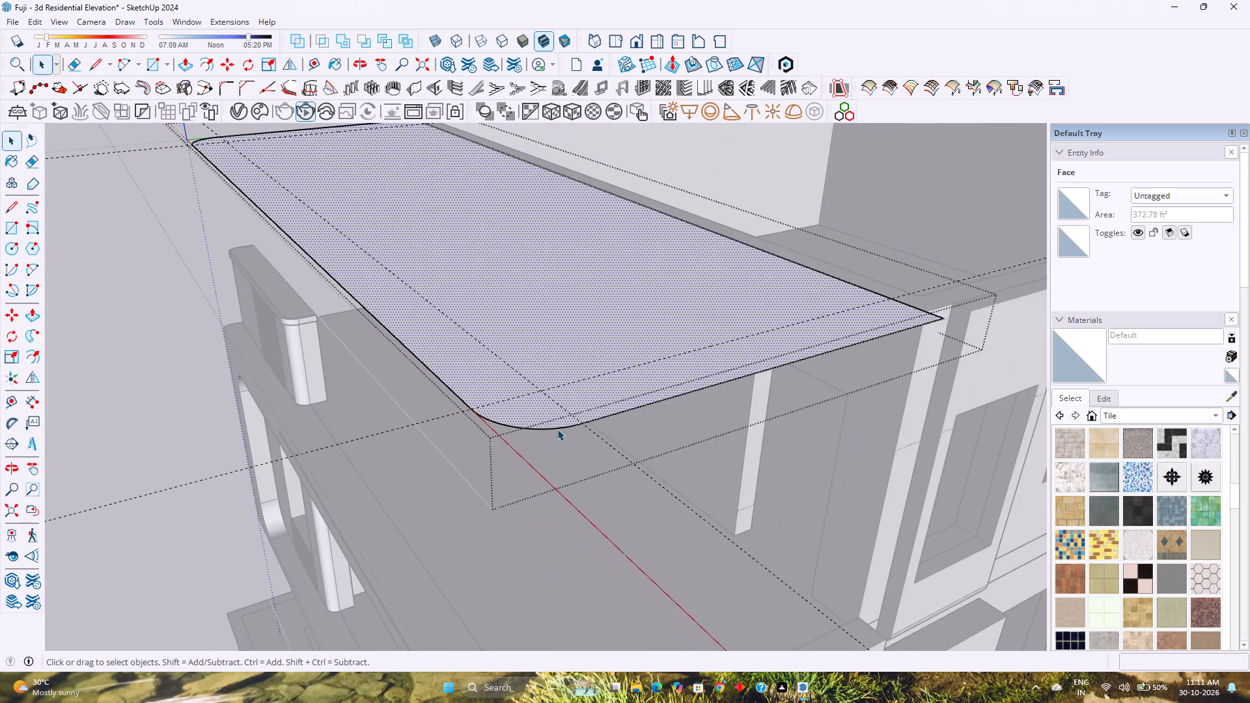
left_click(558, 429)
middle_click_drag(603, 409, 586, 482)
scroll(565, 406, "down", 5)
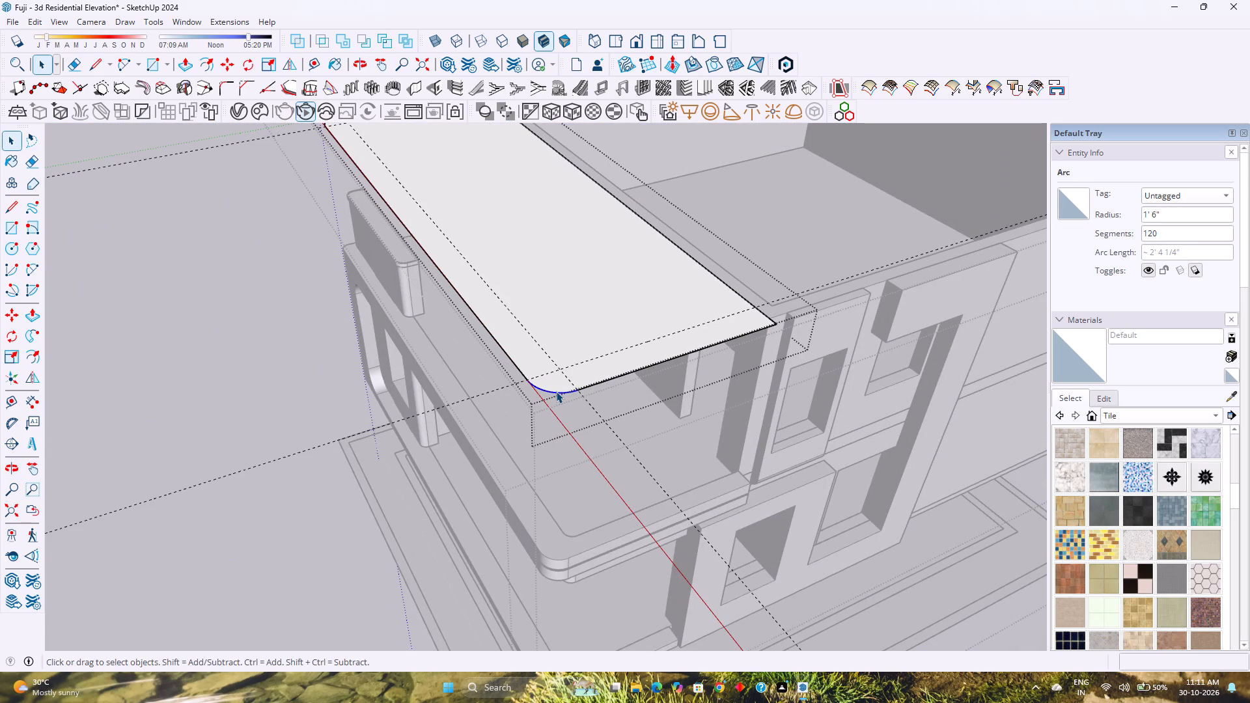
left_click(581, 365)
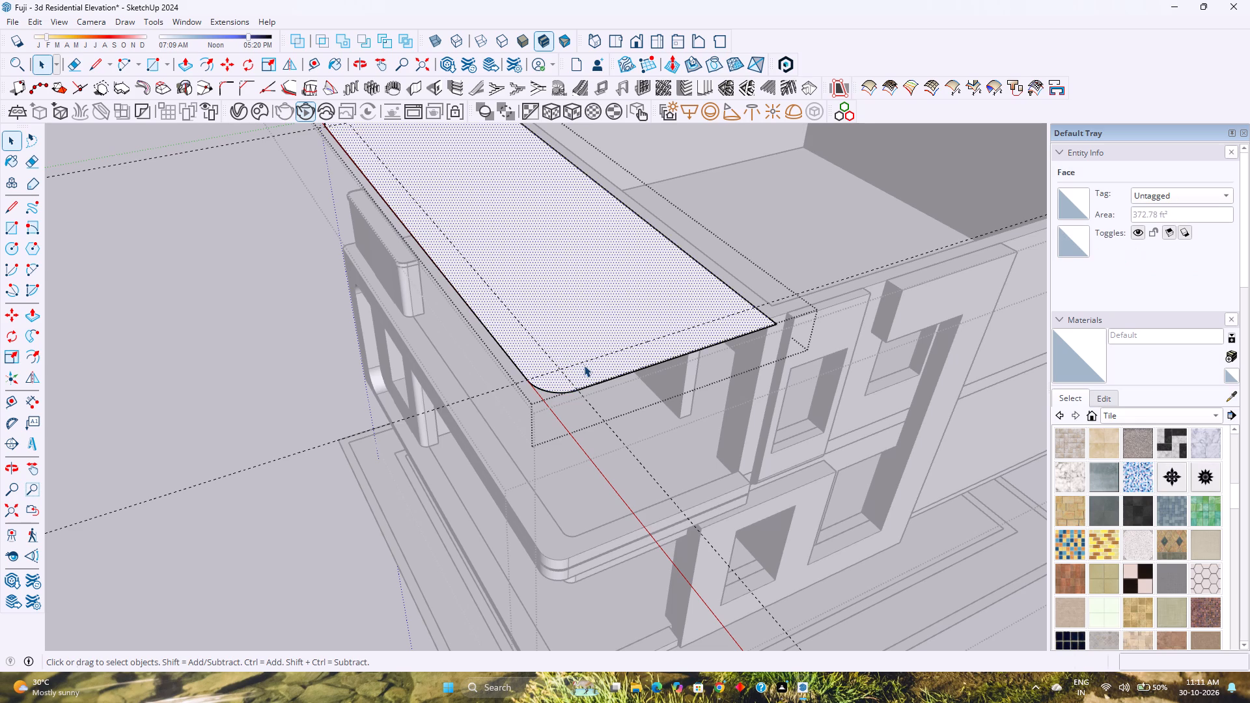
key("p")
left_click(584, 365)
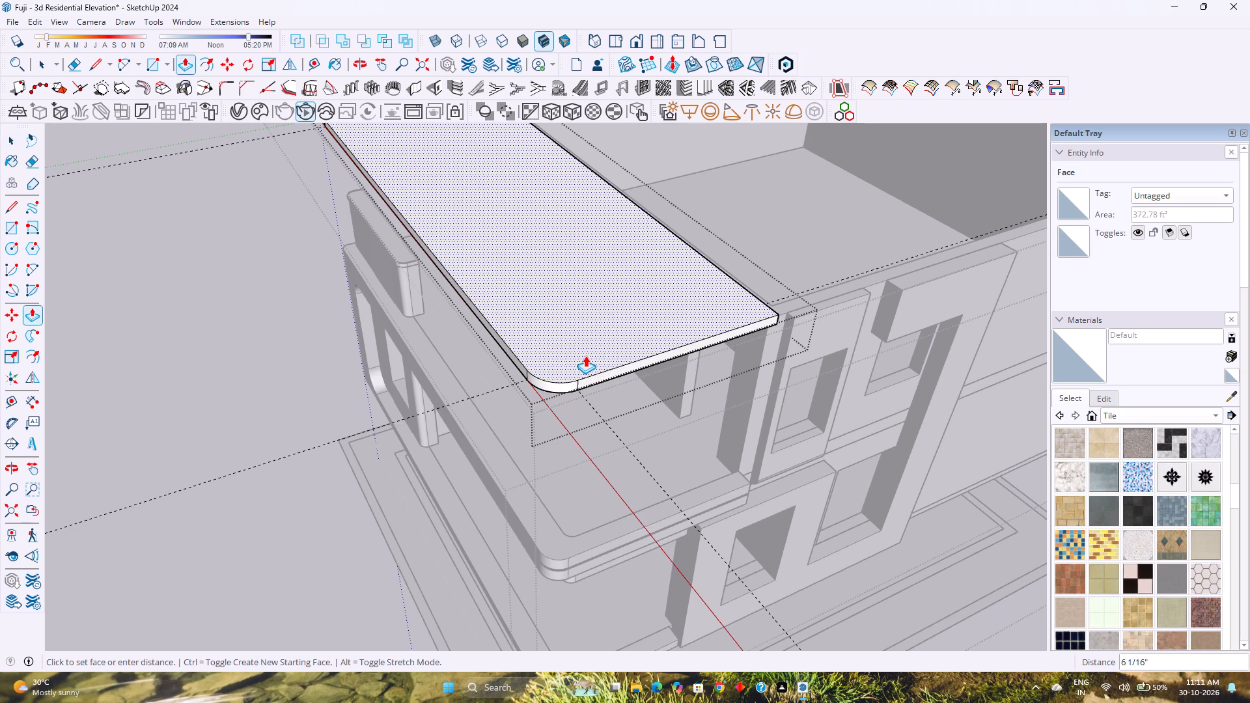
key("2")
key("Return")
scroll(585, 355, "up", 3)
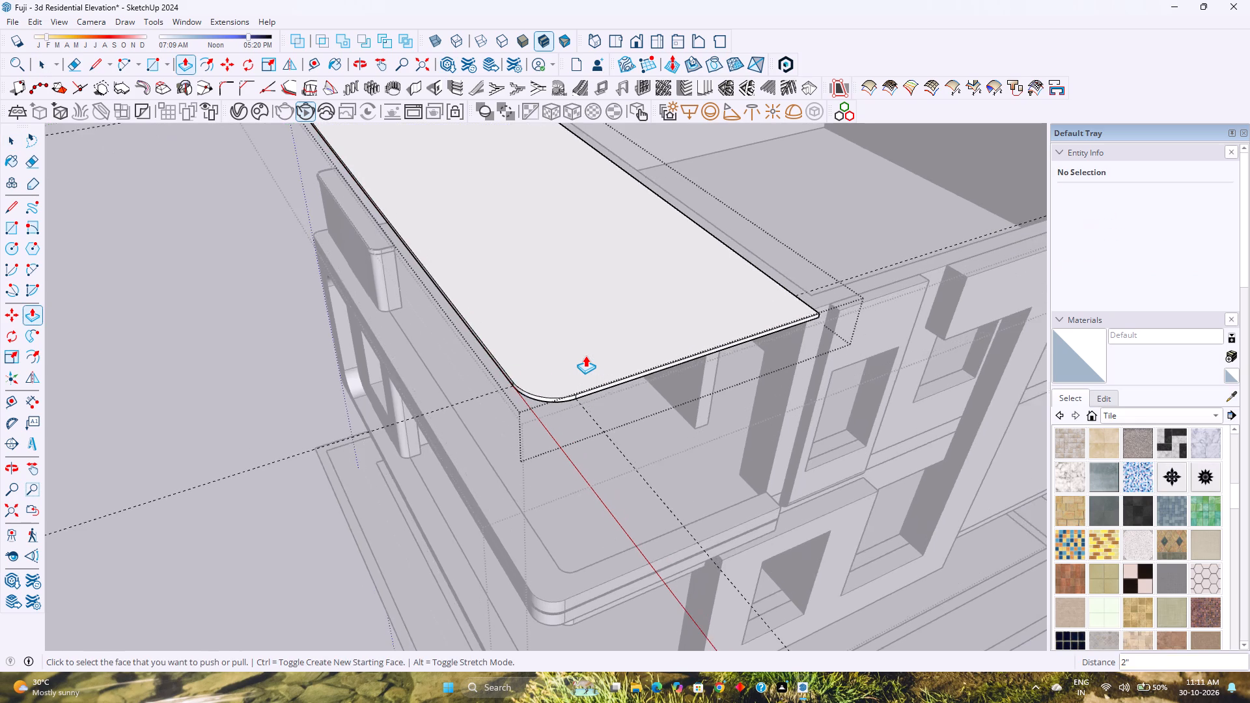
scroll(585, 355, "up", 2)
middle_click_drag(585, 353, 632, 432, "shift")
scroll(630, 425, "down", 4)
key("space")
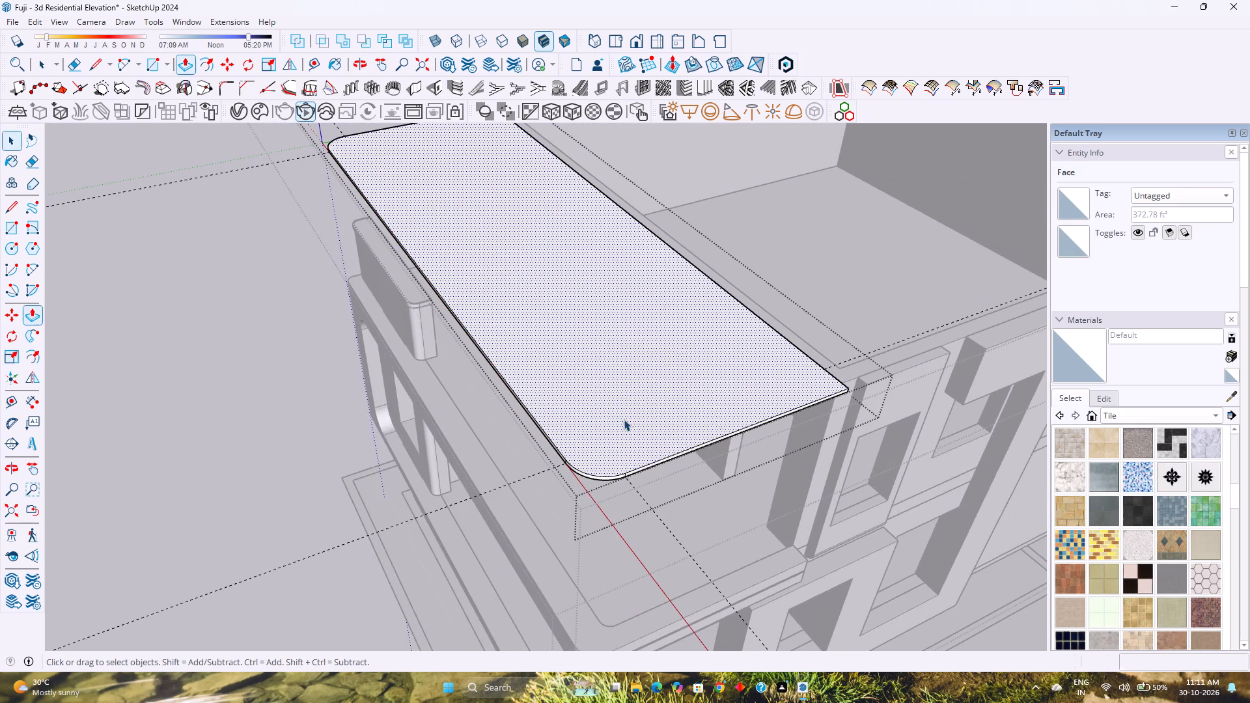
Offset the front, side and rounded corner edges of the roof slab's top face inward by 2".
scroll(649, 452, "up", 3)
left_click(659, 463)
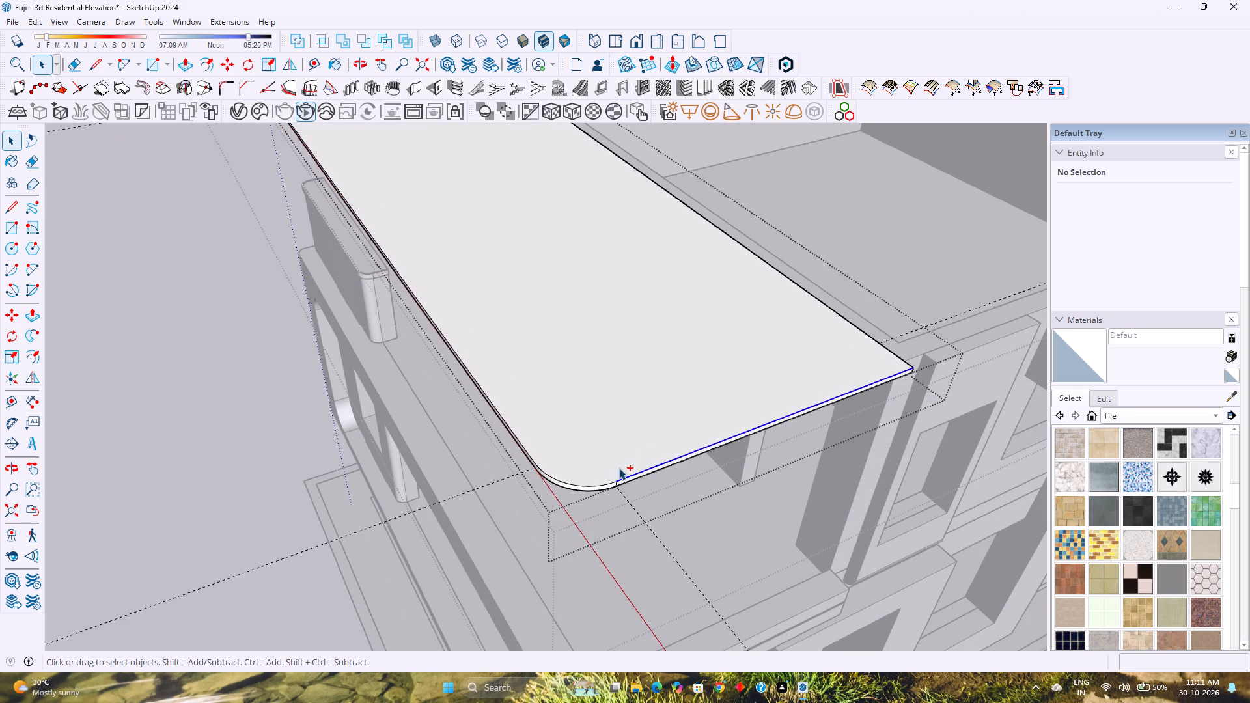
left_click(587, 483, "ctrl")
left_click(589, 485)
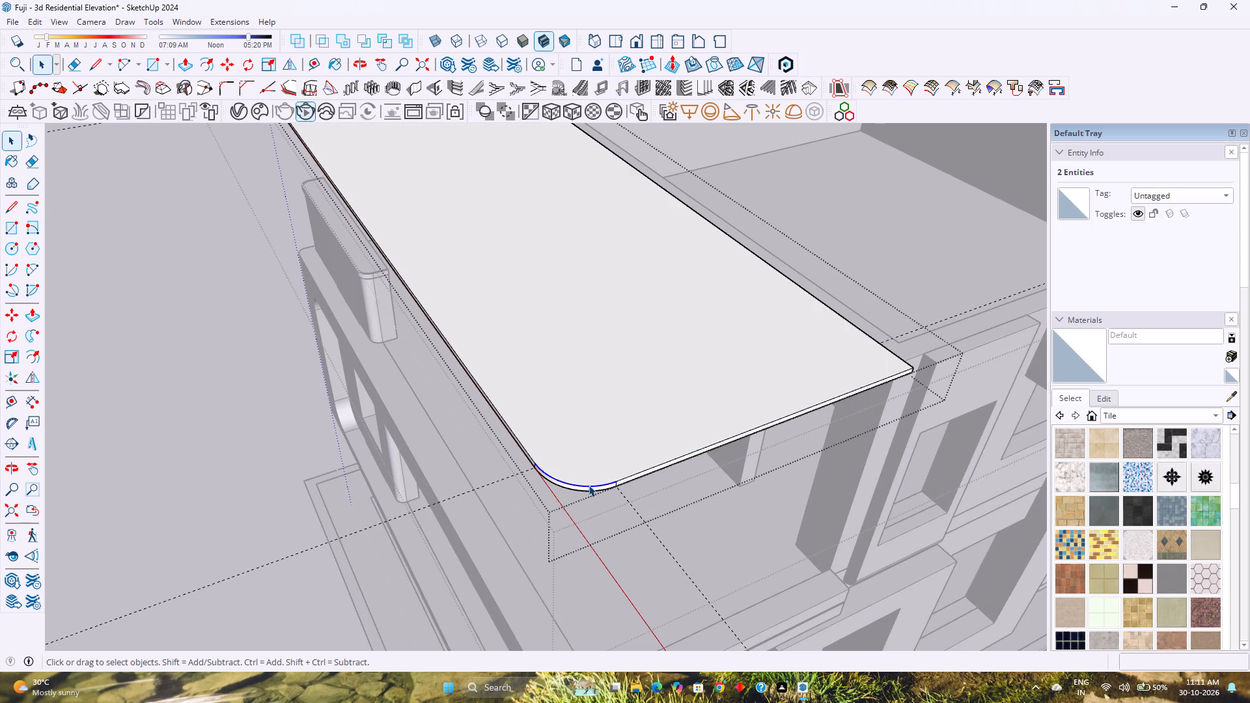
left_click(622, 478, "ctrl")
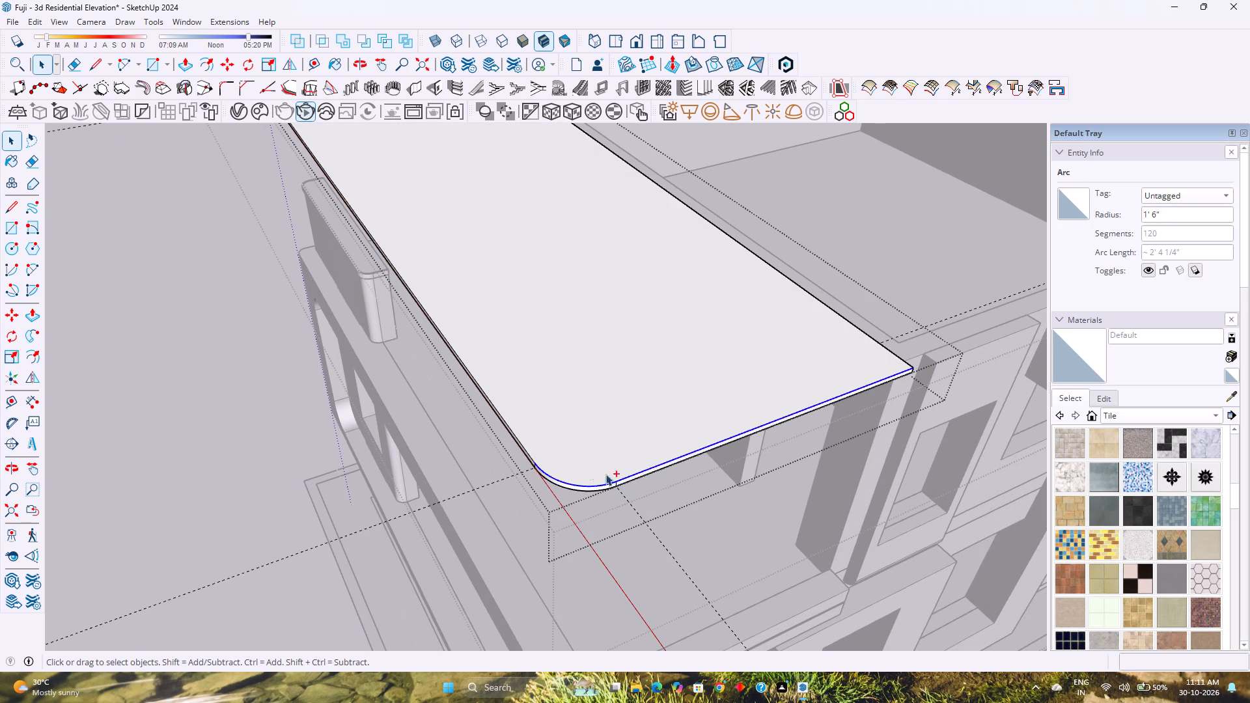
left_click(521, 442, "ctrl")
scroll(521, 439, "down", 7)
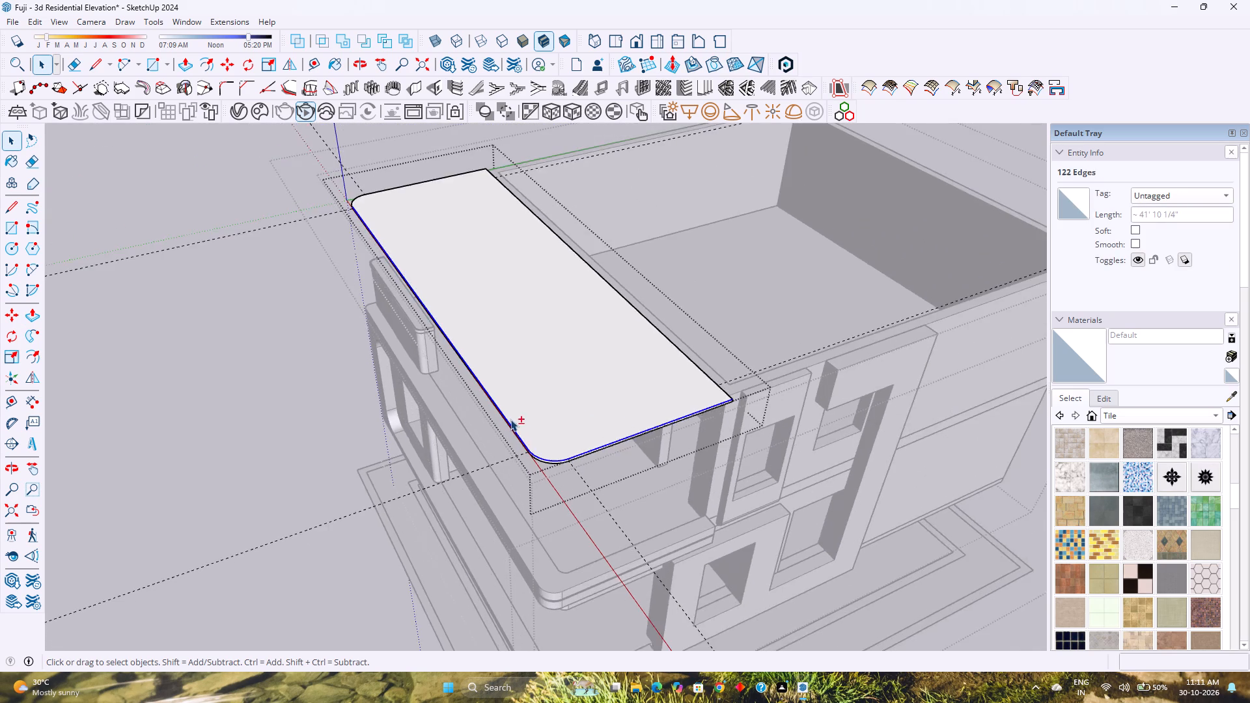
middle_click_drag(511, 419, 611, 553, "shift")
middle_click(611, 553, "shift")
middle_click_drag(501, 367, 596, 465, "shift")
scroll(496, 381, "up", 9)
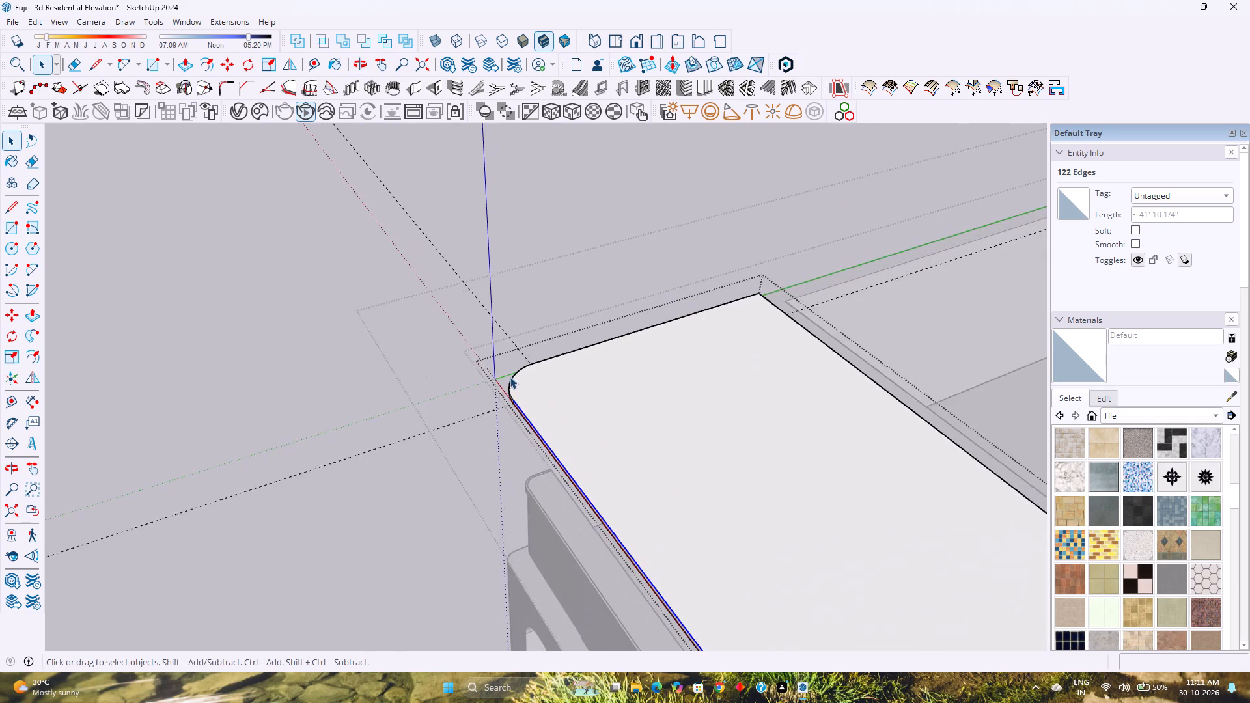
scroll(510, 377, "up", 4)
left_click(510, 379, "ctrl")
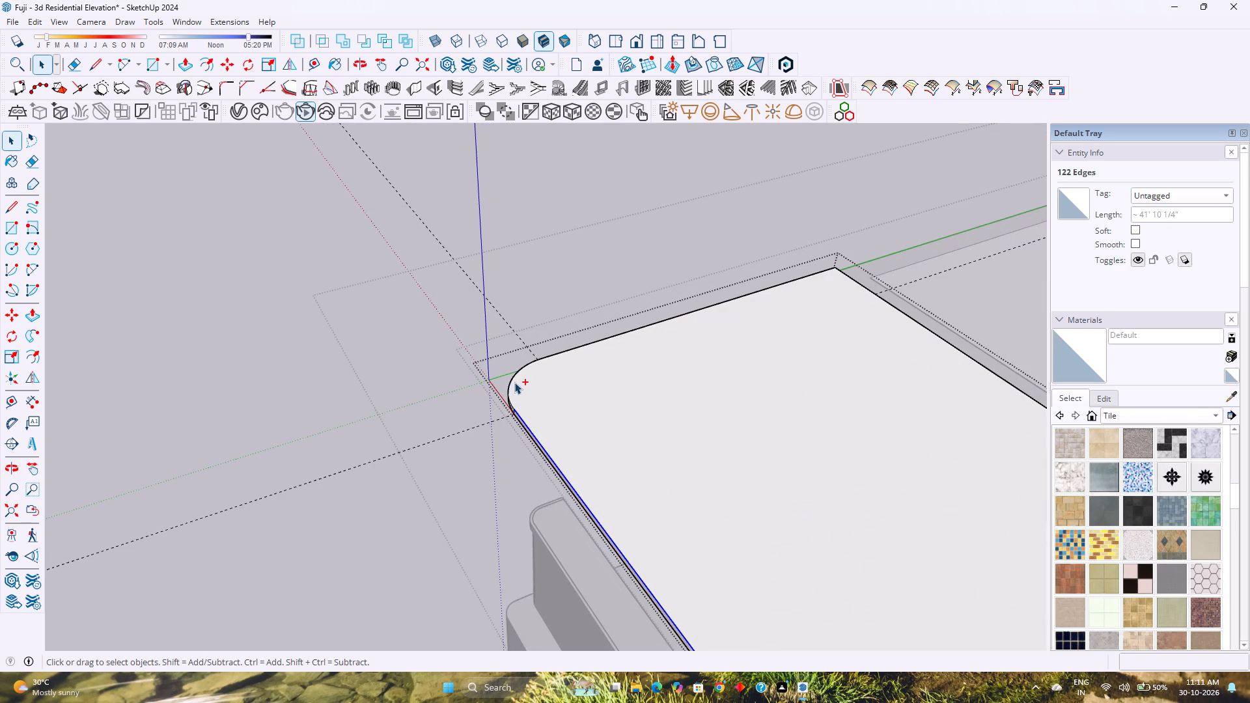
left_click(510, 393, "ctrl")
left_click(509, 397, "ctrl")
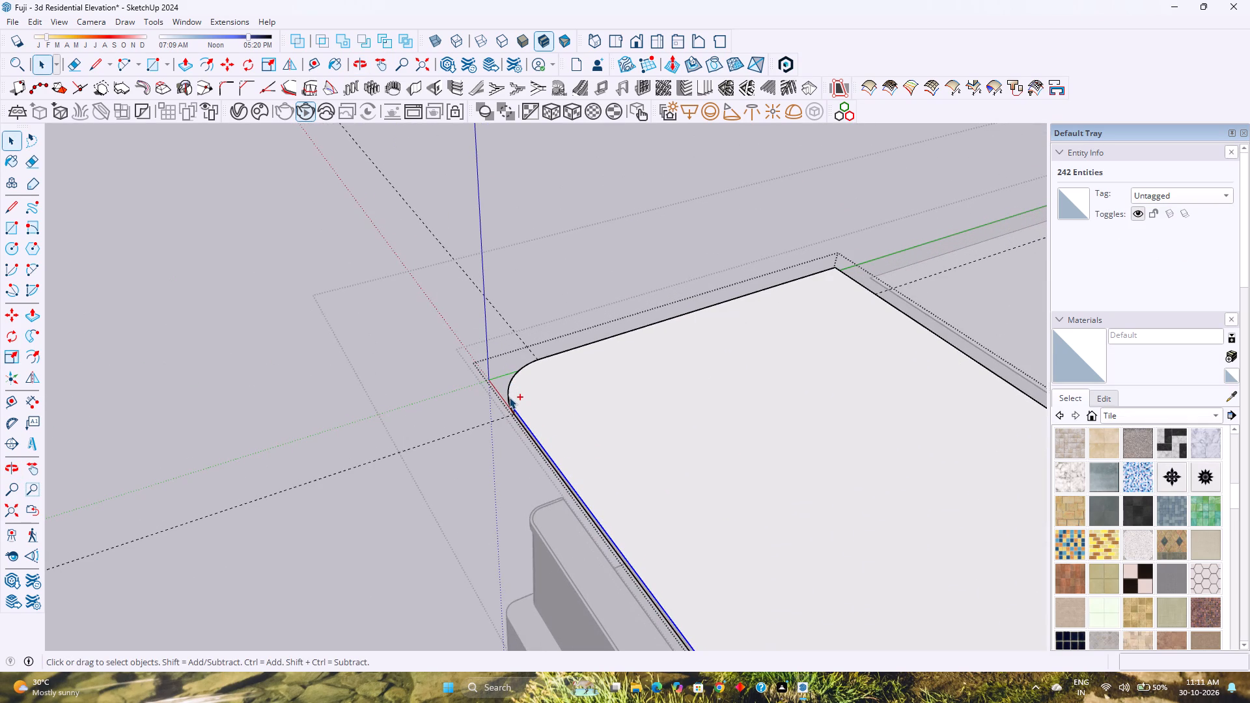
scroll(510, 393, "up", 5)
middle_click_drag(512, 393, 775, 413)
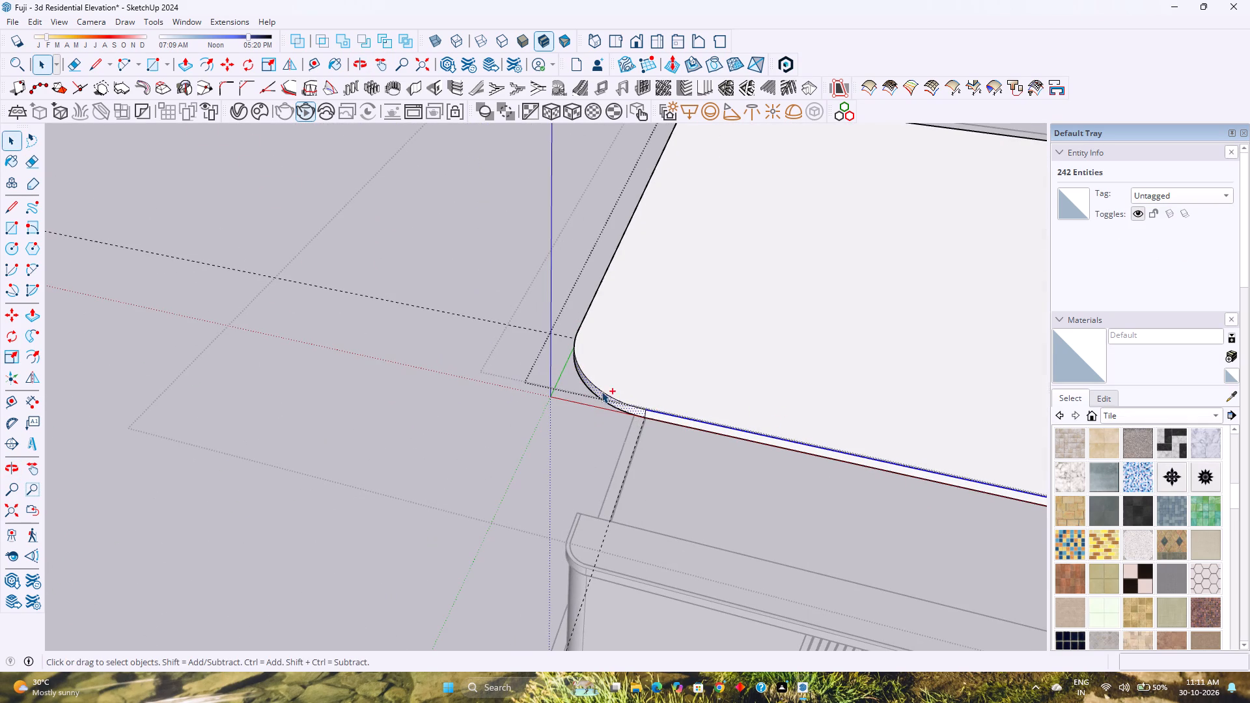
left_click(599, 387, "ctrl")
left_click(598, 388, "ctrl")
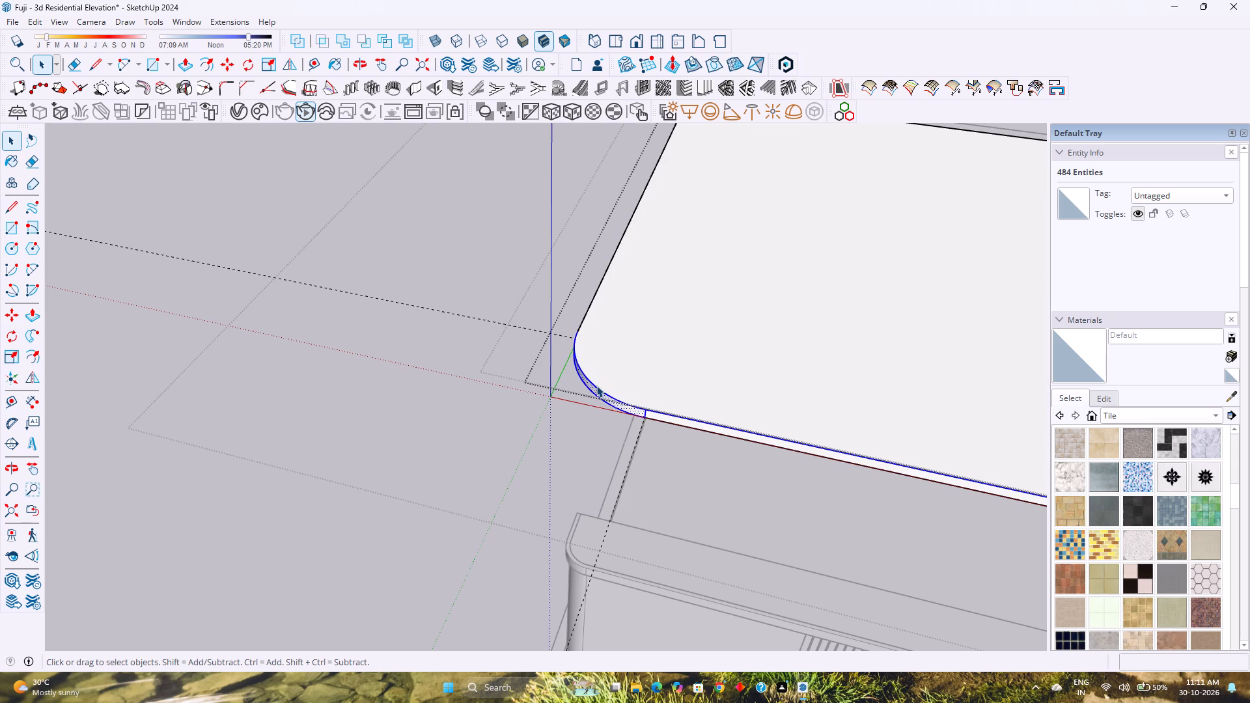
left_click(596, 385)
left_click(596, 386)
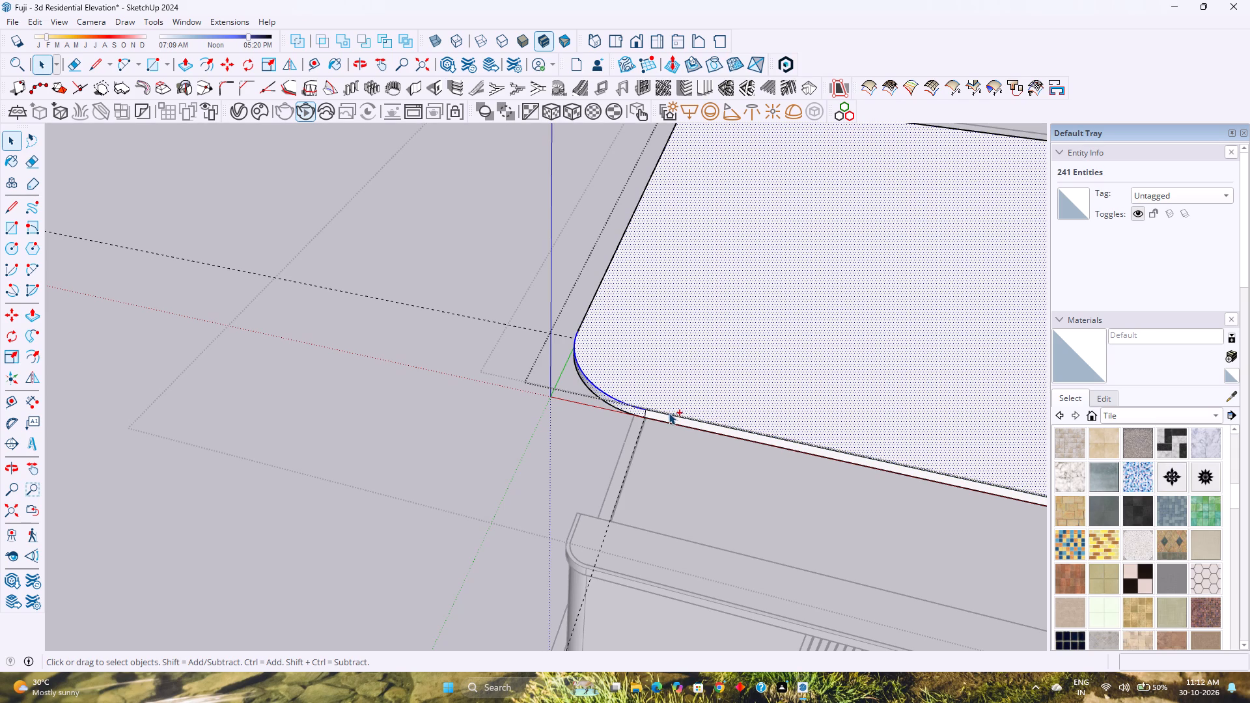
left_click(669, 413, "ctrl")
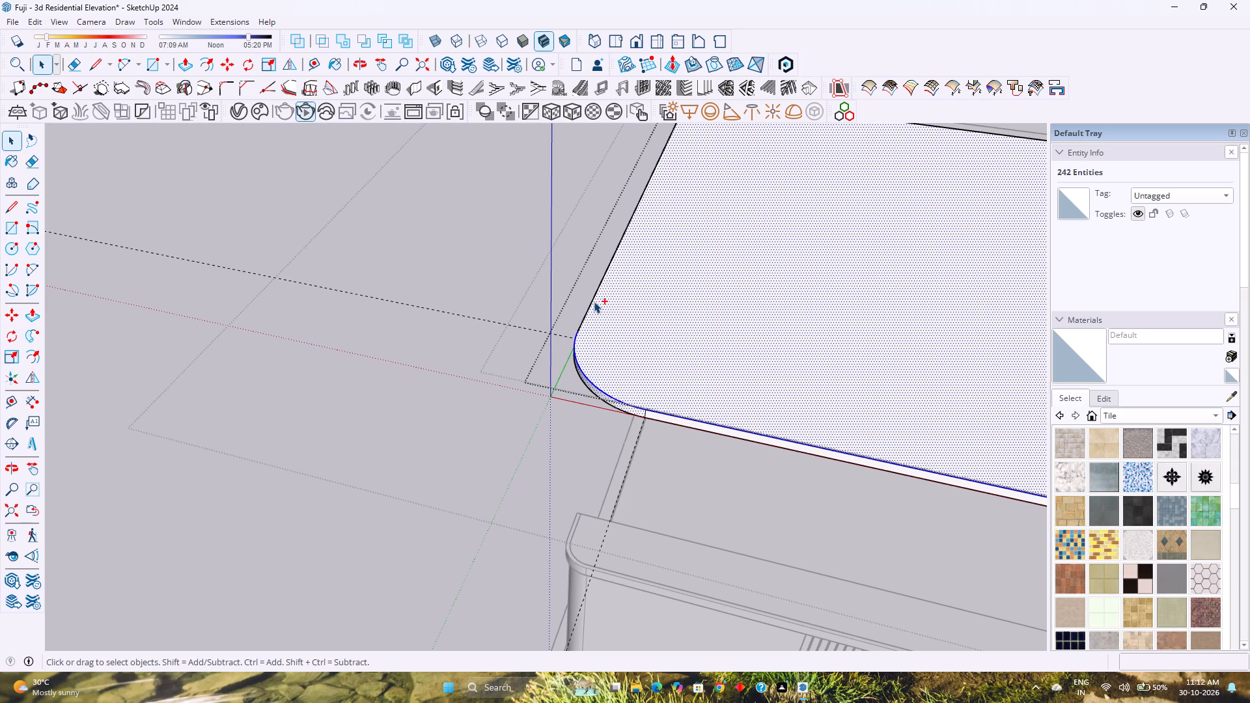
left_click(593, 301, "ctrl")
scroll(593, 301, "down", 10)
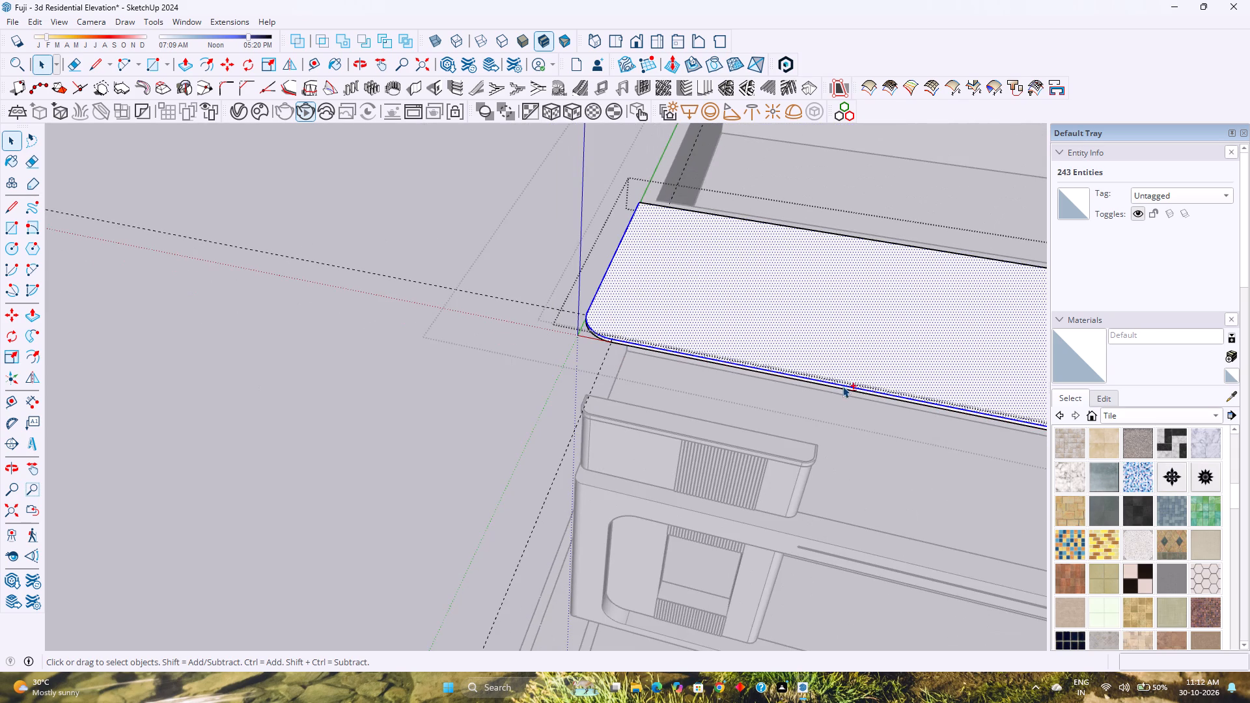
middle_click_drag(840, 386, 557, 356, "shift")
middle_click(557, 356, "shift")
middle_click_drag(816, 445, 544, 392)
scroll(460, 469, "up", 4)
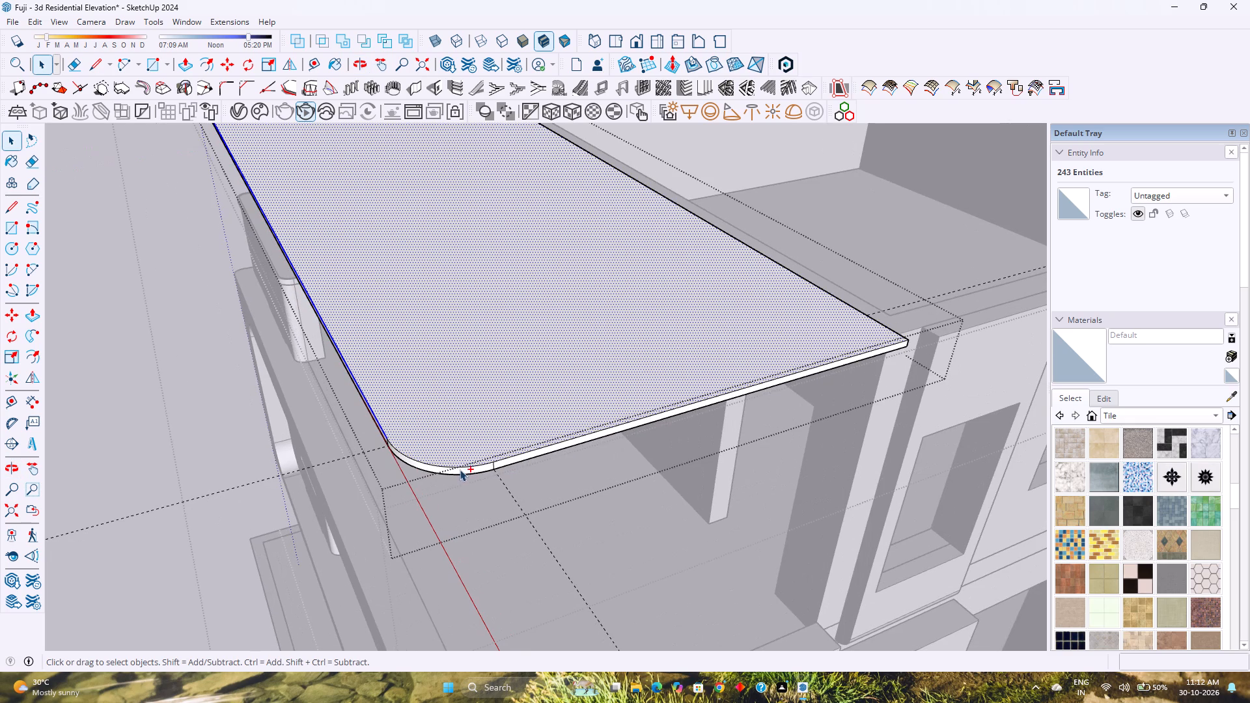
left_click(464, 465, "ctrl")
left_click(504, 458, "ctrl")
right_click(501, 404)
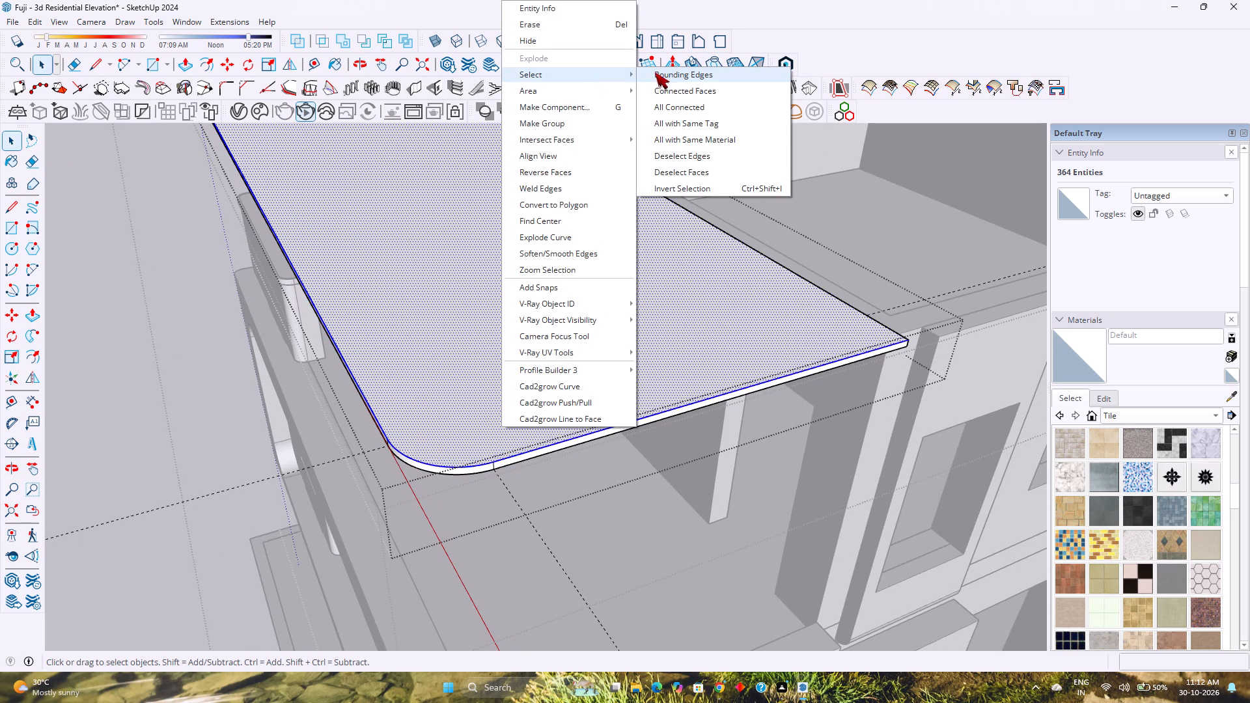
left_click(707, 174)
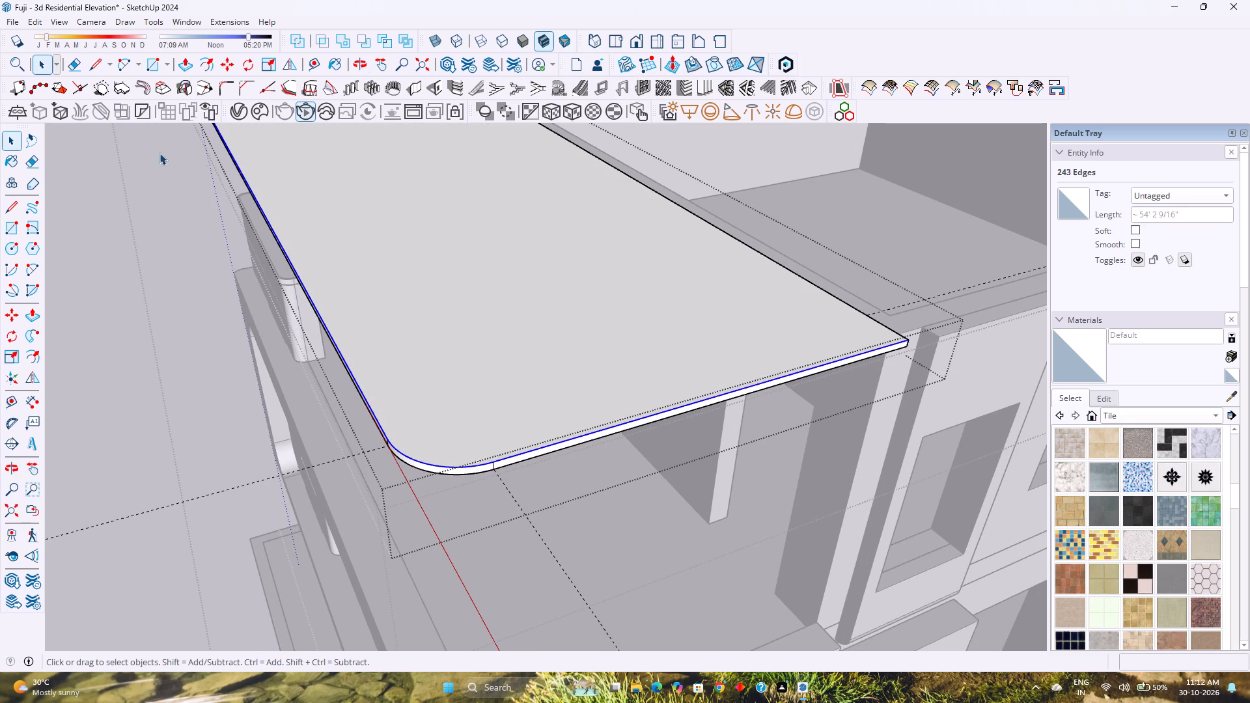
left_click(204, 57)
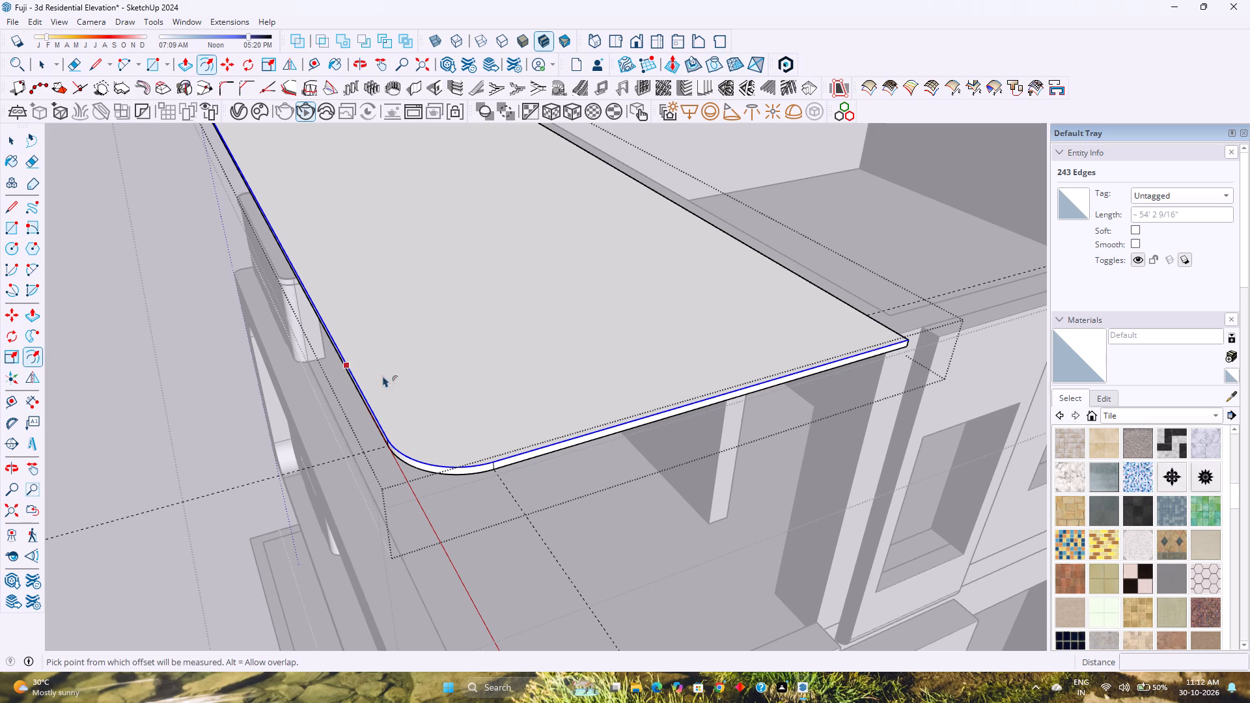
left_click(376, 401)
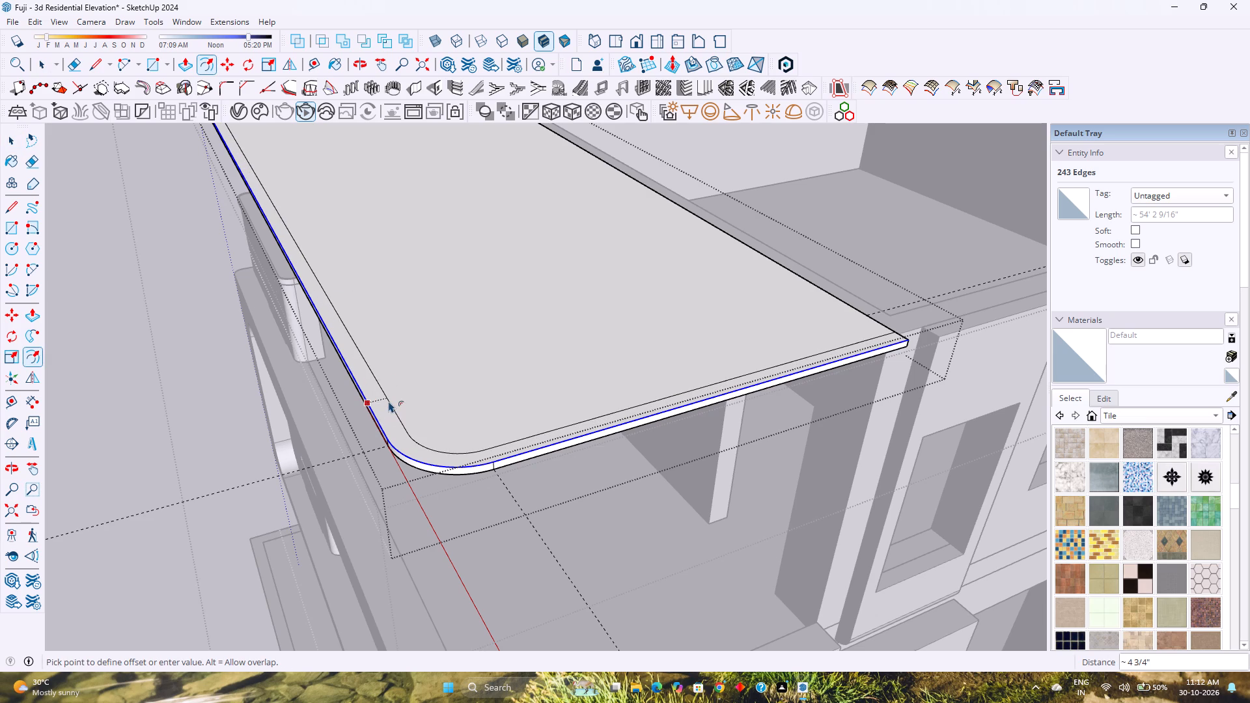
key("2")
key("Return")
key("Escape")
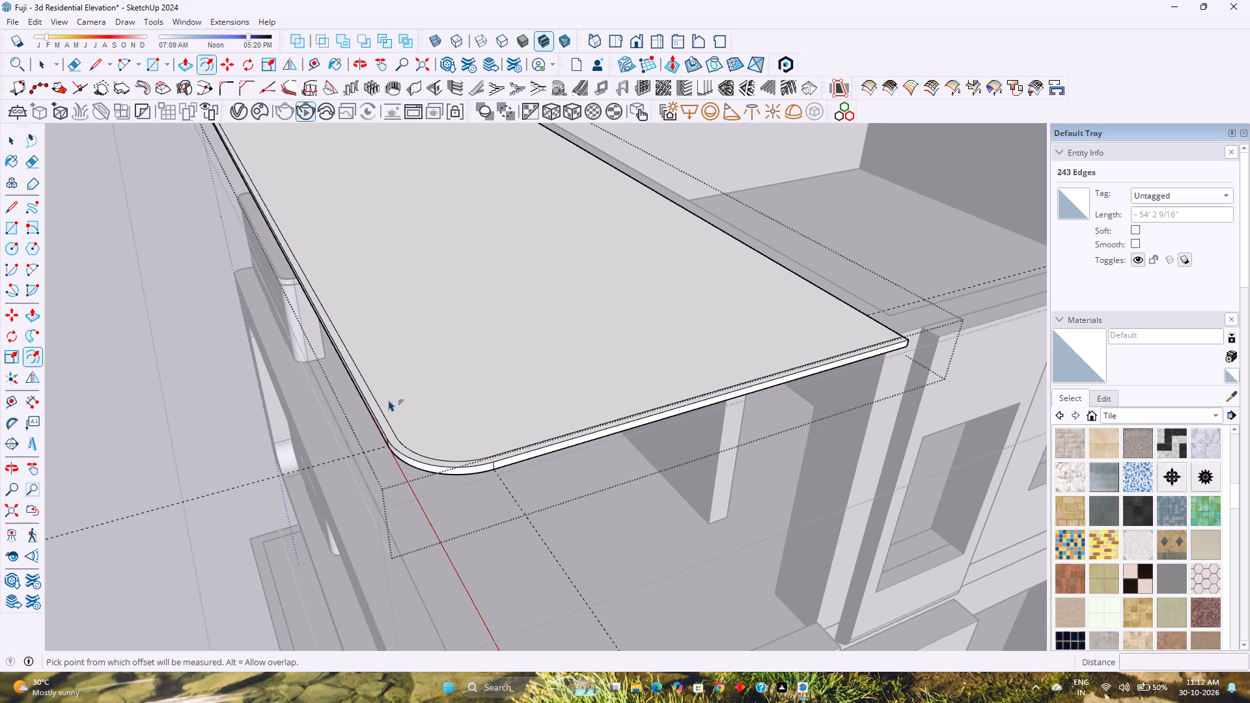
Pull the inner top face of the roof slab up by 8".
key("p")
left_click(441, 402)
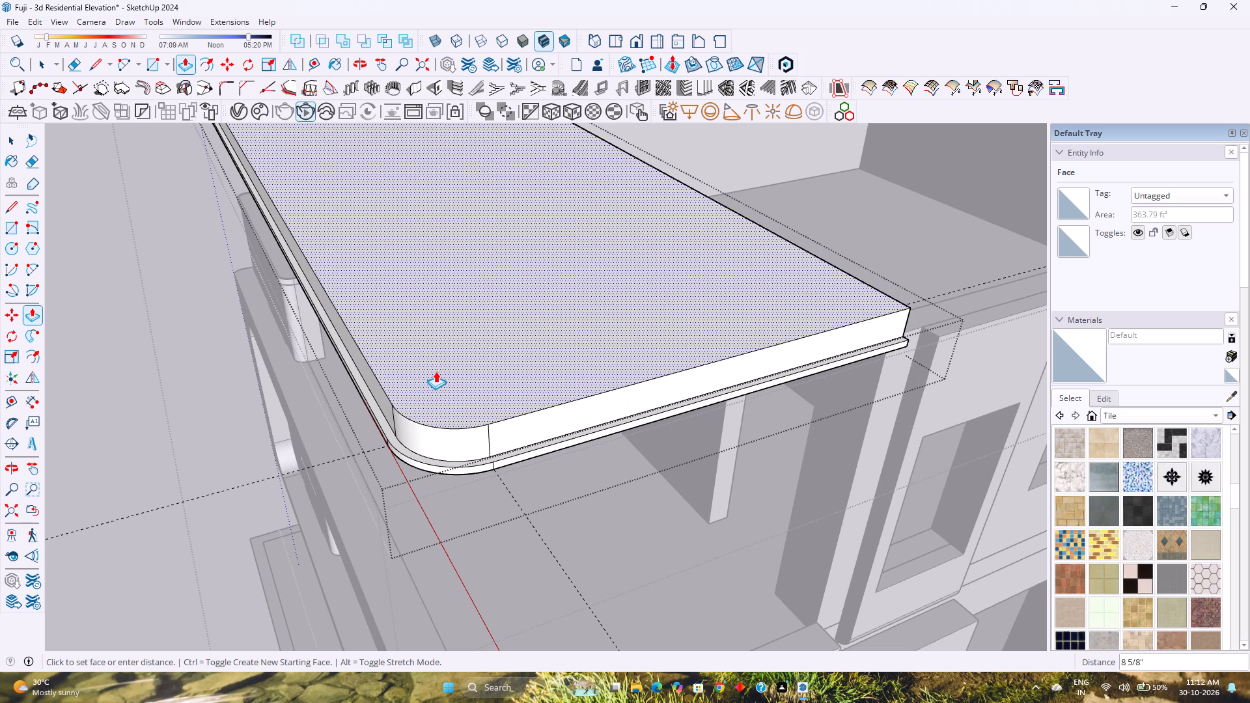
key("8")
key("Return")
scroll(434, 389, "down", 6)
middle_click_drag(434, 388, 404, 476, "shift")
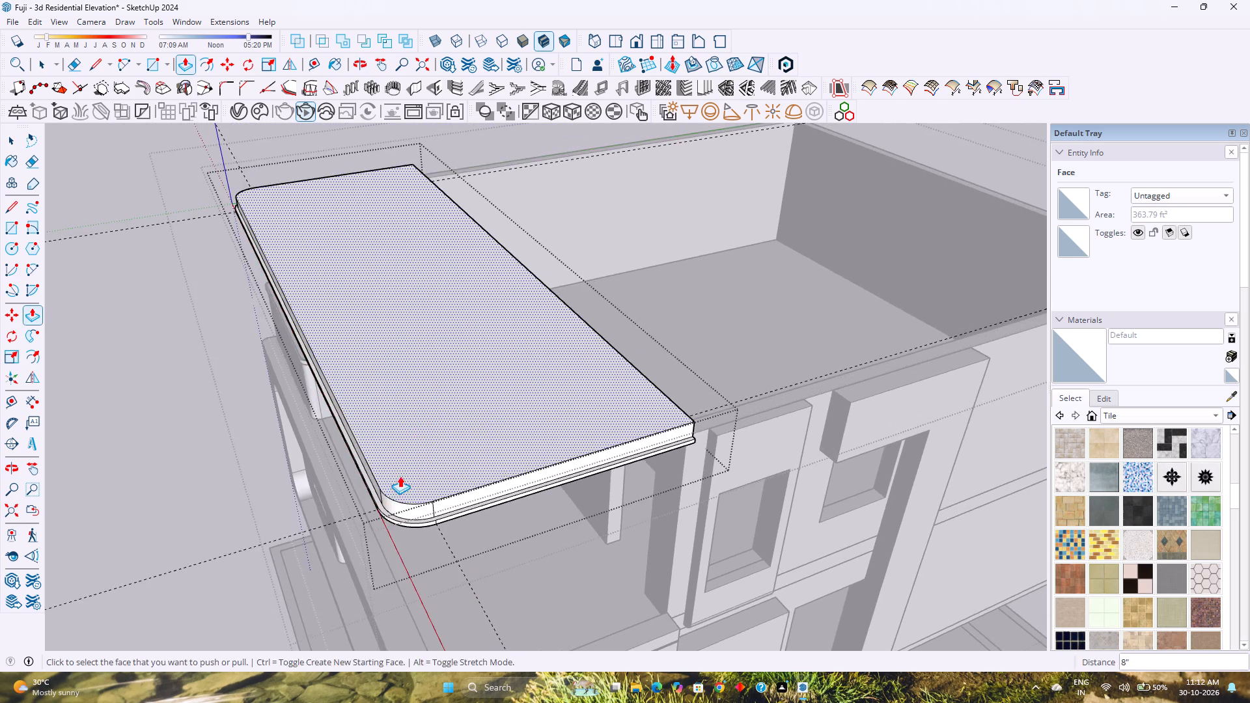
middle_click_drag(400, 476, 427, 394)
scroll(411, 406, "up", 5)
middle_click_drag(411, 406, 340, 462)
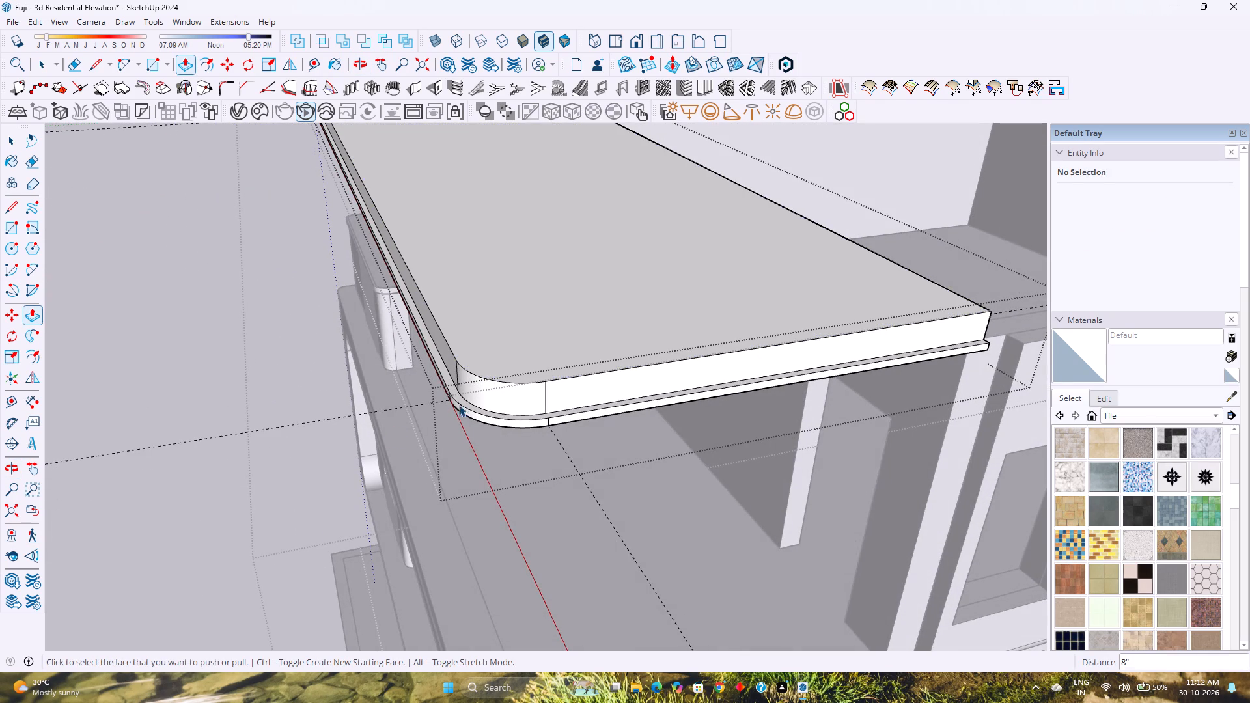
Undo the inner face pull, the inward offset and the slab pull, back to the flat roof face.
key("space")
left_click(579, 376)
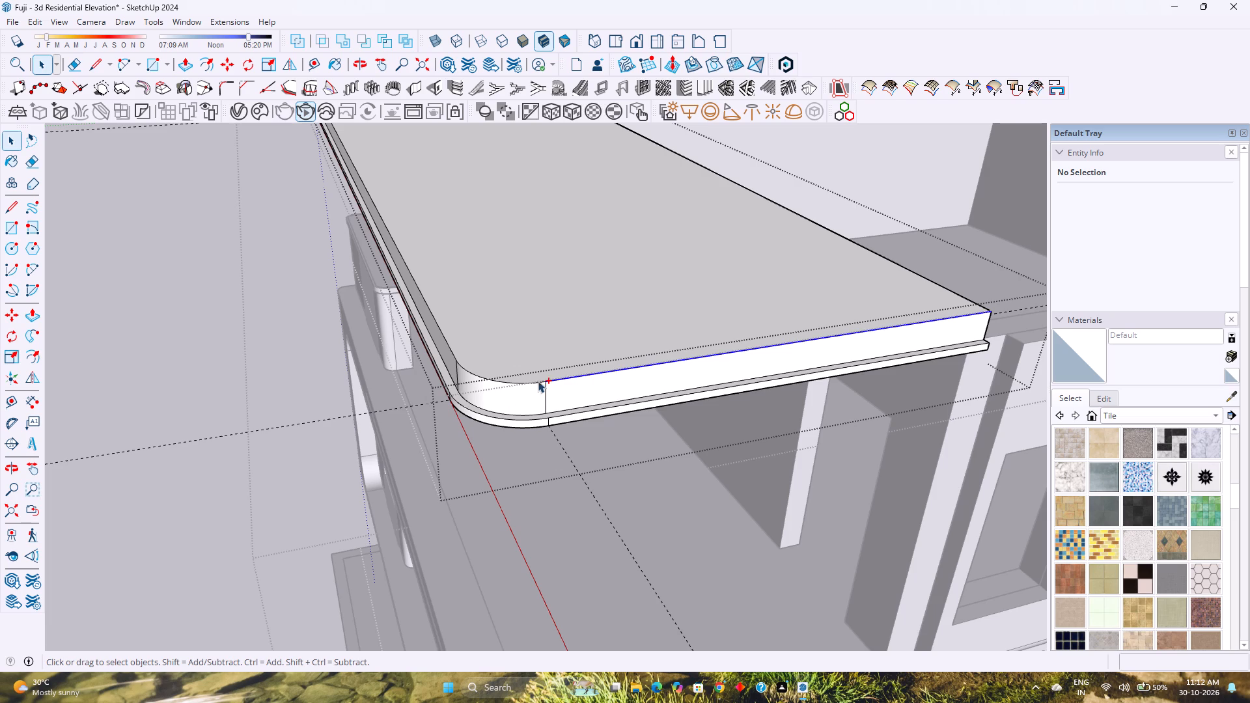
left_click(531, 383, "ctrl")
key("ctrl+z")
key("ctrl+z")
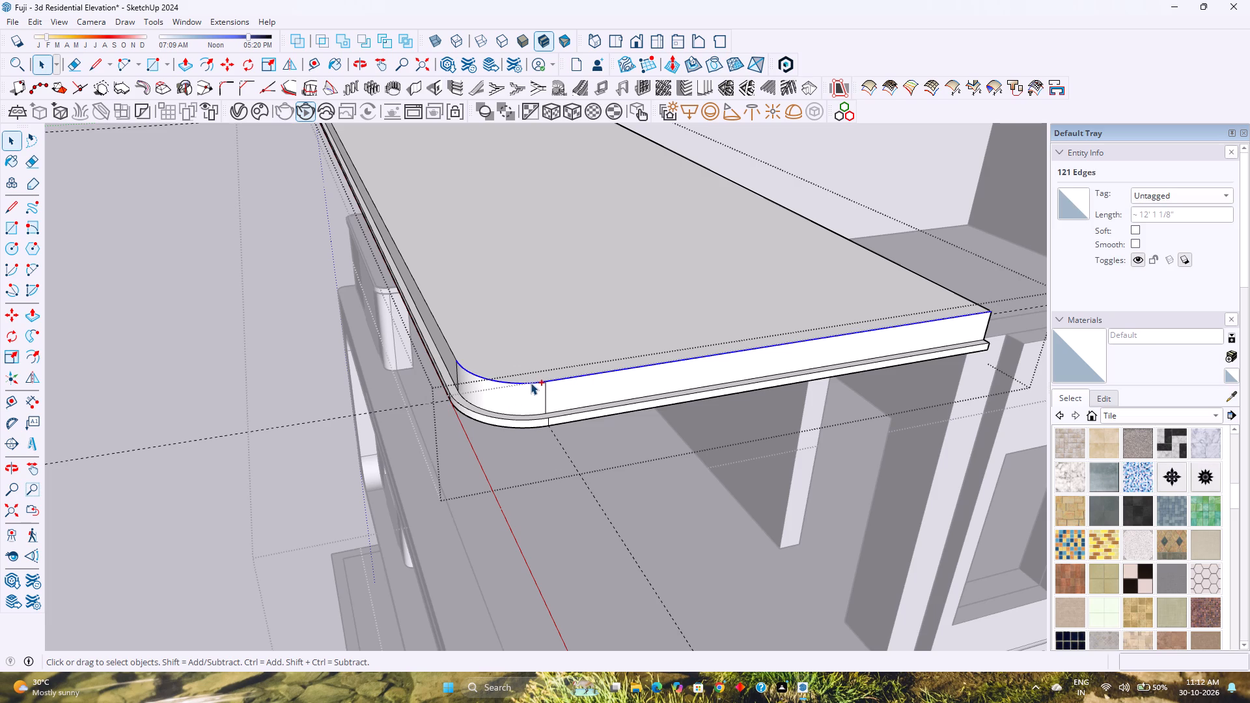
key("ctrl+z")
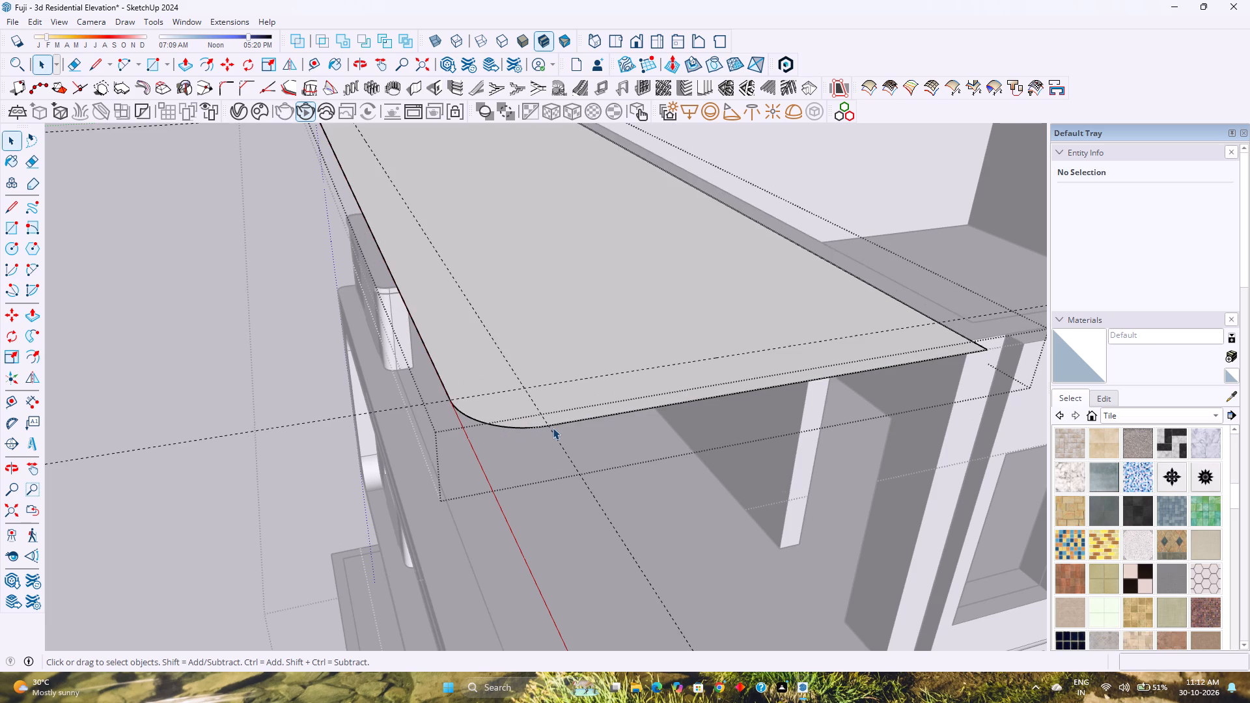
Weld the flat roof face's front edge, two side edges and both rounded corner arcs into one curve.
left_click(553, 422)
left_click(549, 425)
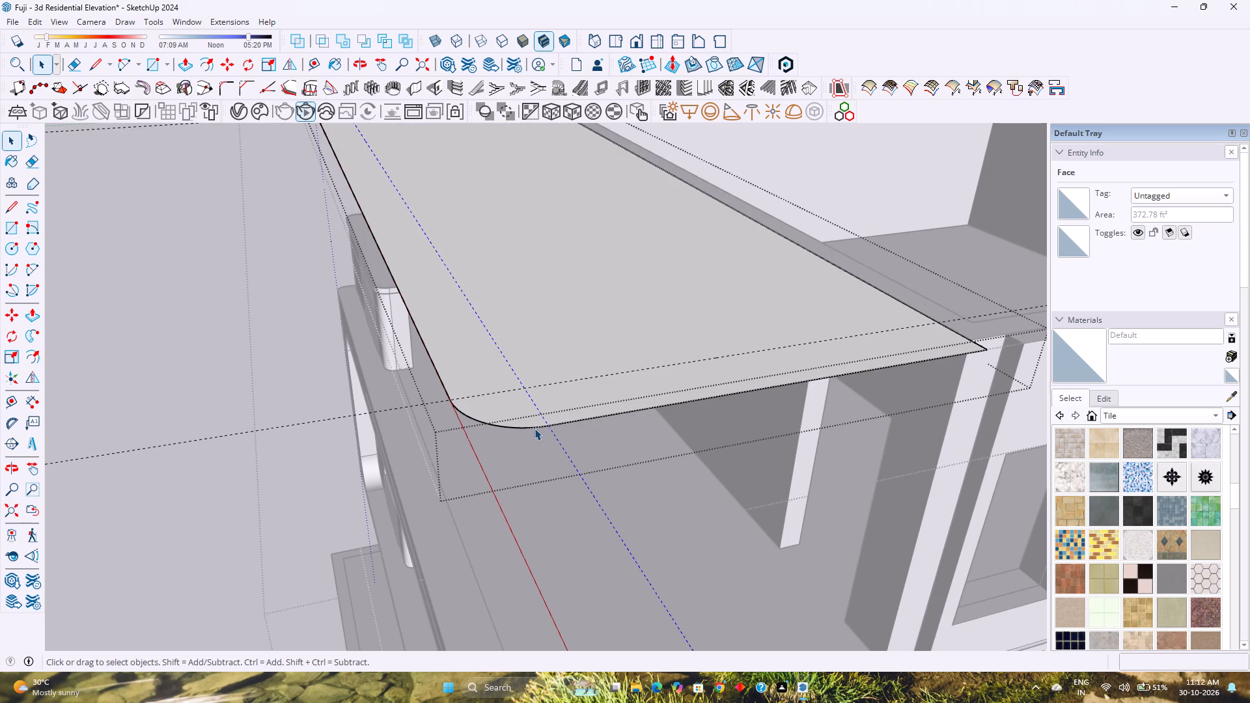
left_click(578, 420)
left_click(494, 424, "ctrl")
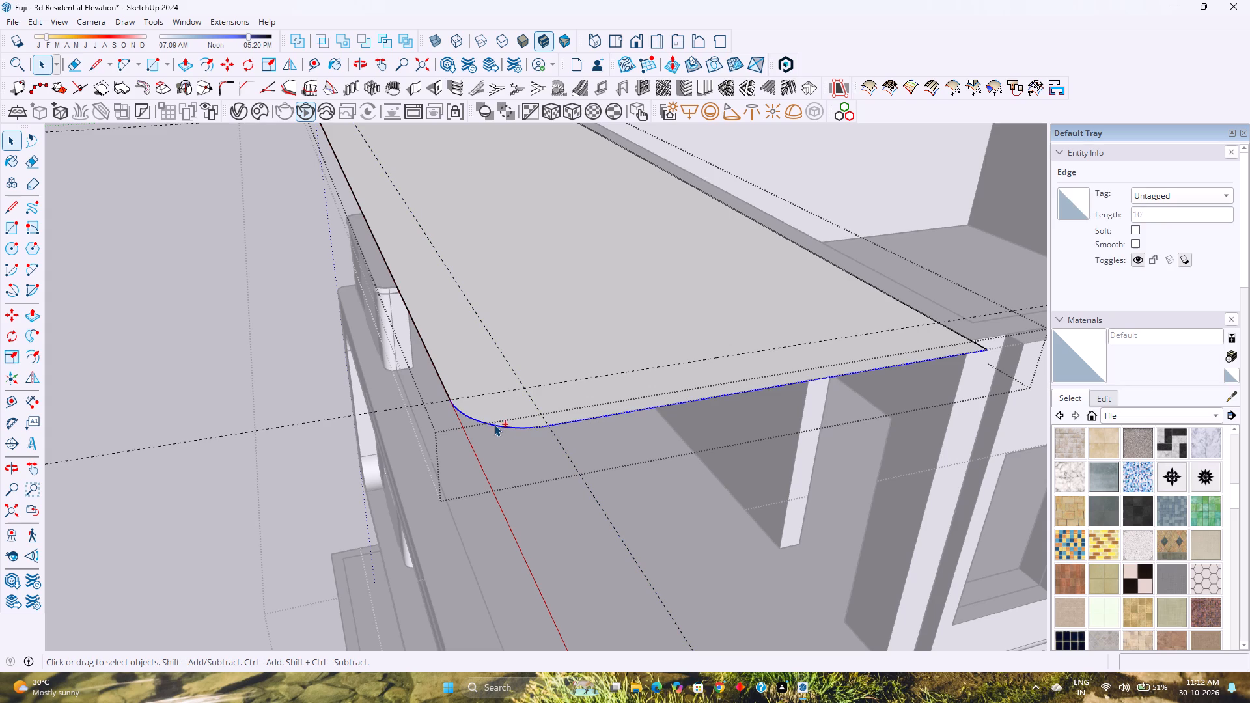
left_click(438, 374, "ctrl")
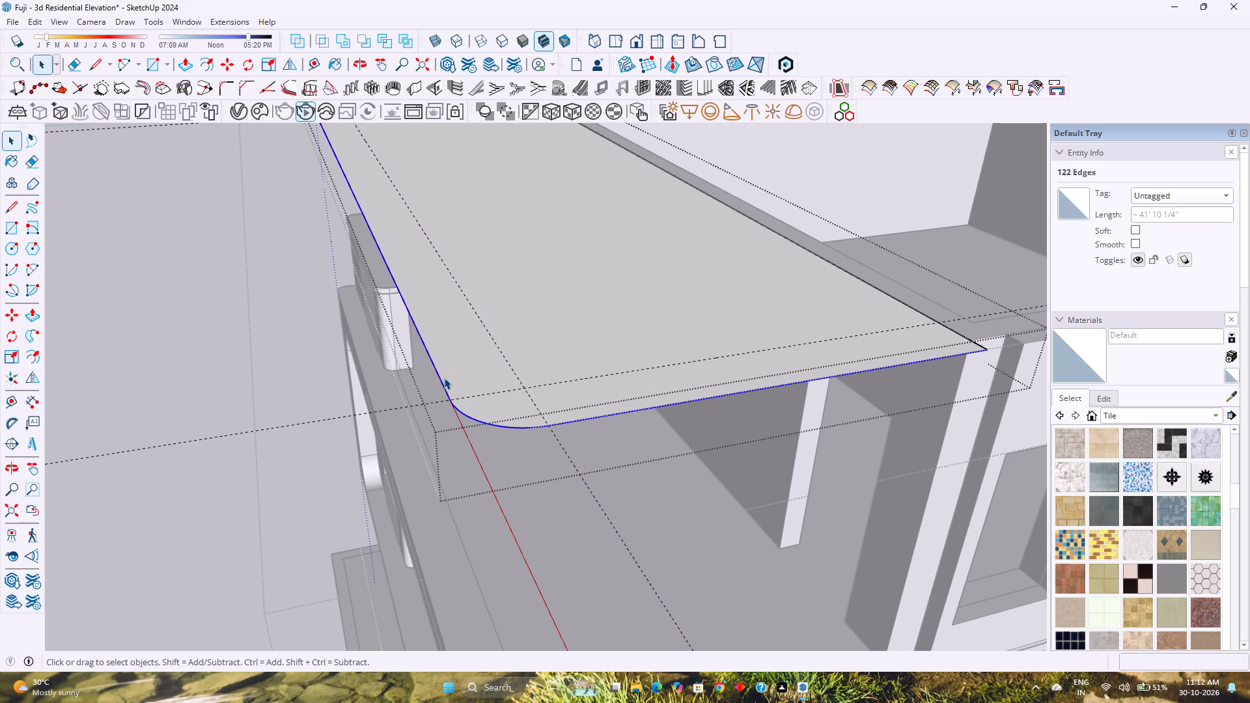
scroll(444, 378, "down", 6)
middle_click_drag(442, 376, 579, 481, "shift")
middle_click_drag(471, 357, 597, 532, "shift")
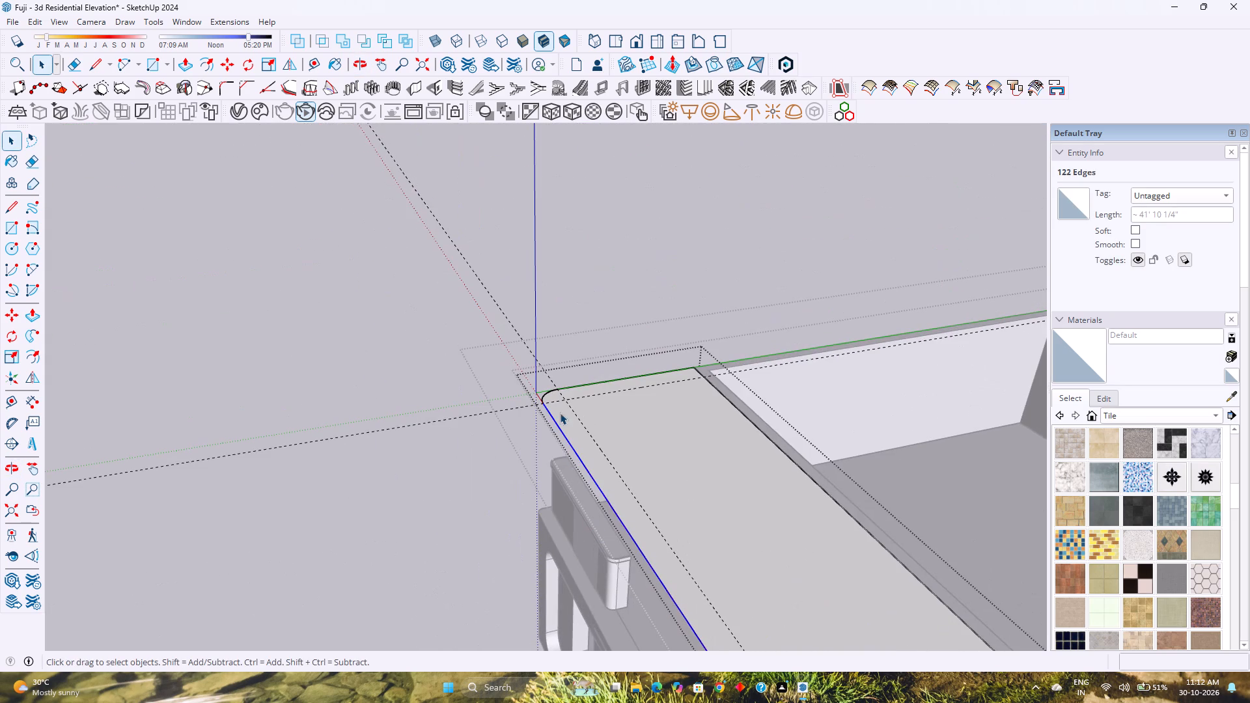
left_click(546, 392, "ctrl")
left_click(570, 388, "ctrl")
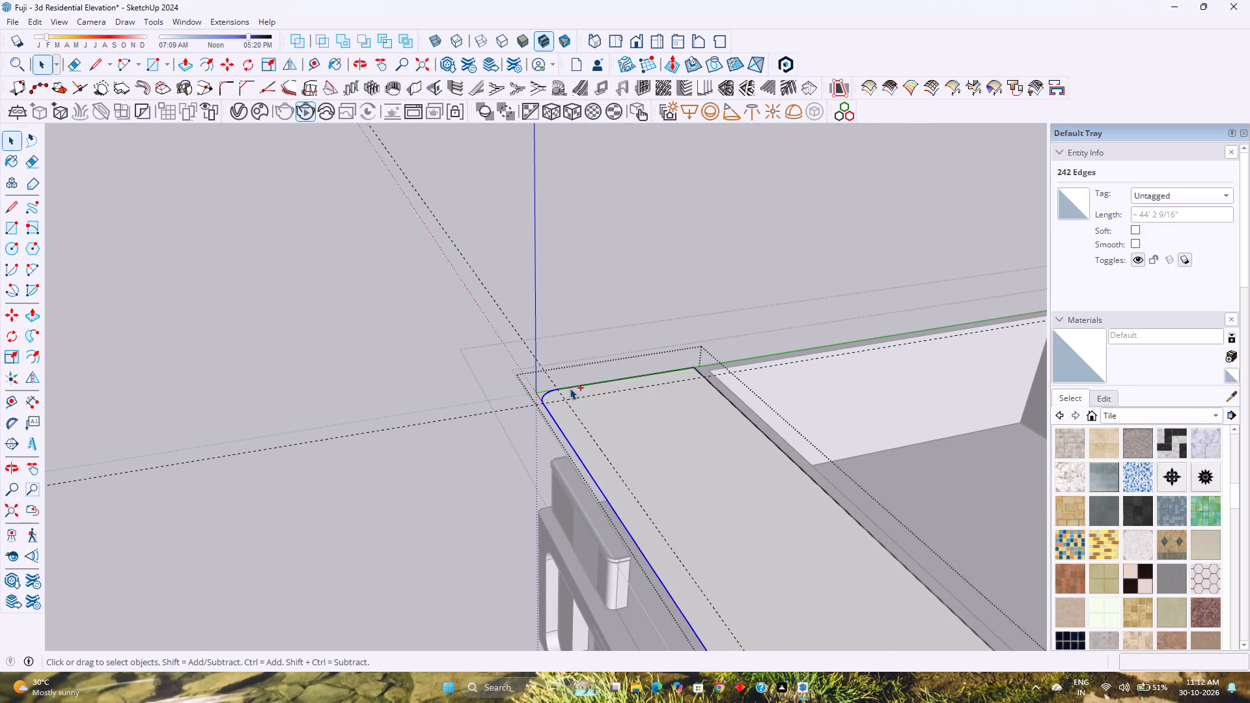
right_click(572, 387)
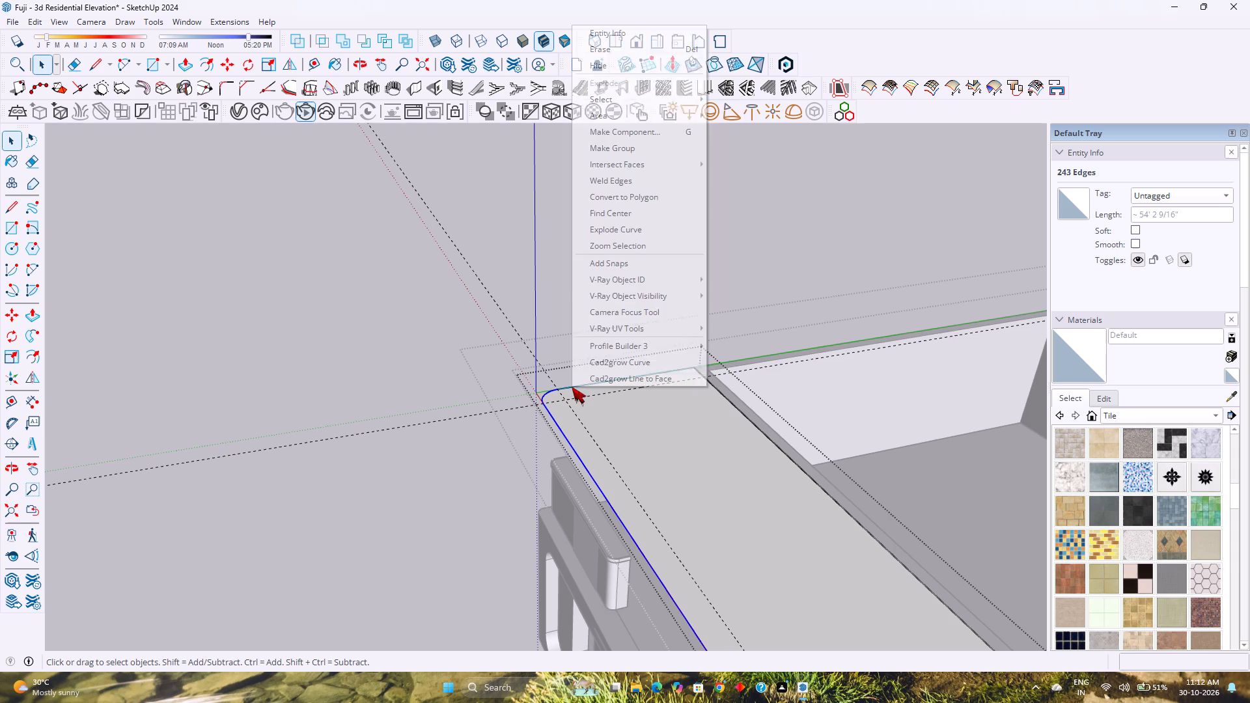
left_click(620, 181)
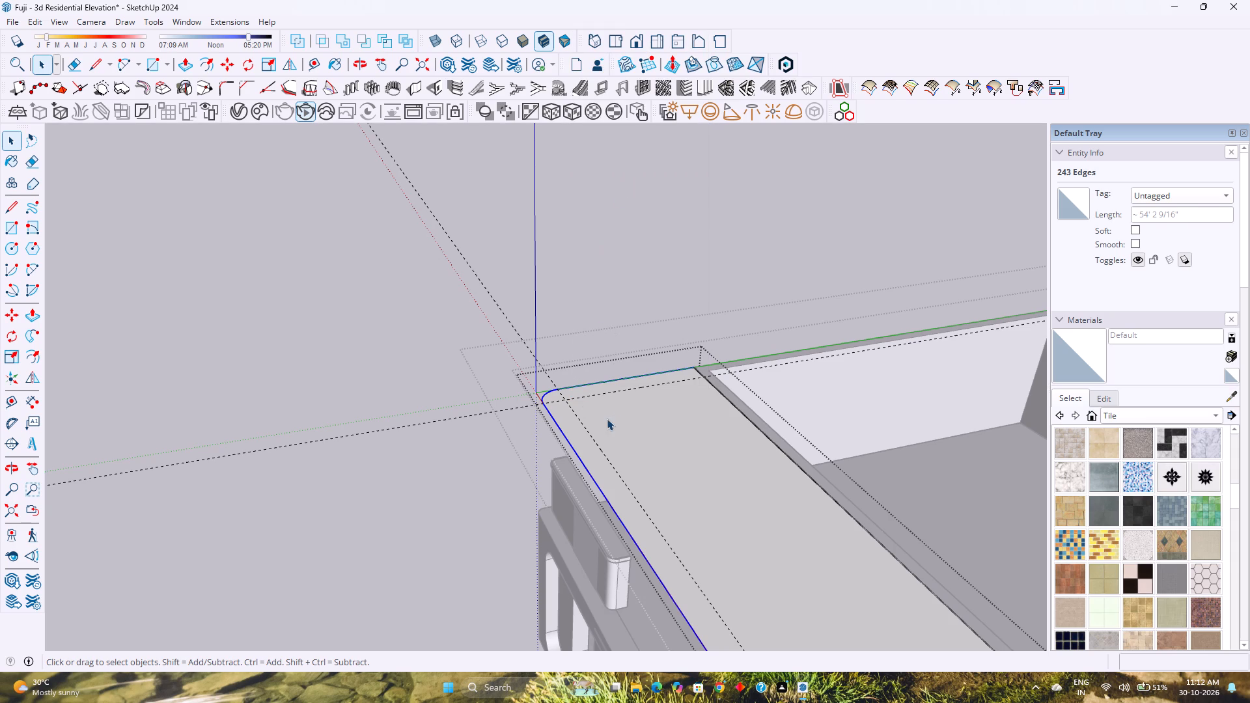
Pull the flat roof face with the rounded front corners up by 2".
scroll(609, 417, "down", 3)
middle_click_drag(657, 458, 523, 373, "shift")
key("p")
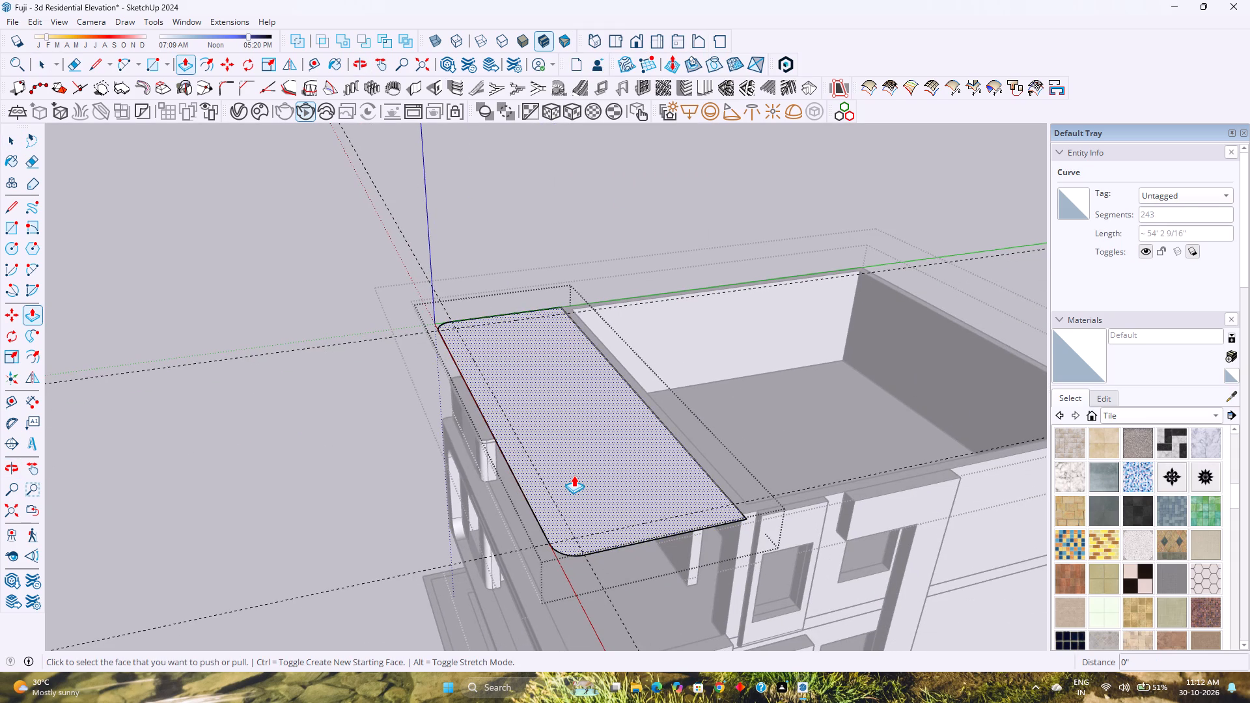
scroll(500, 471, "down", 4)
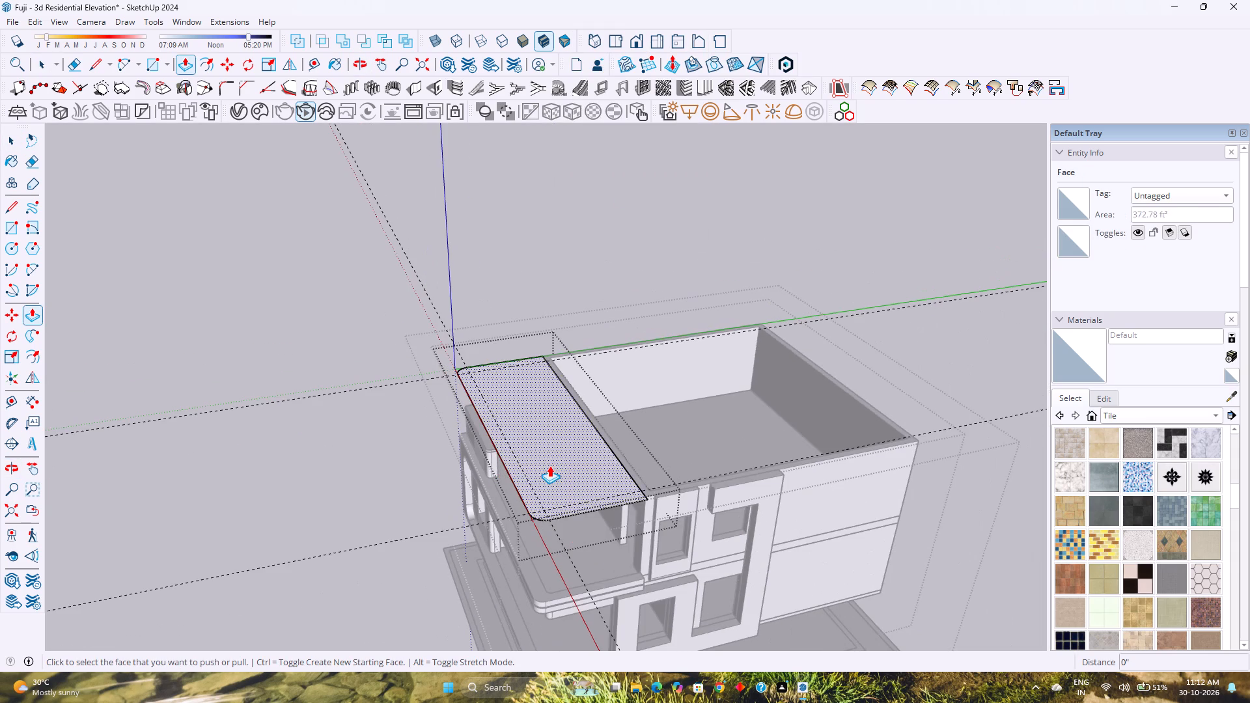
left_click(550, 465)
key("2")
key("Return")
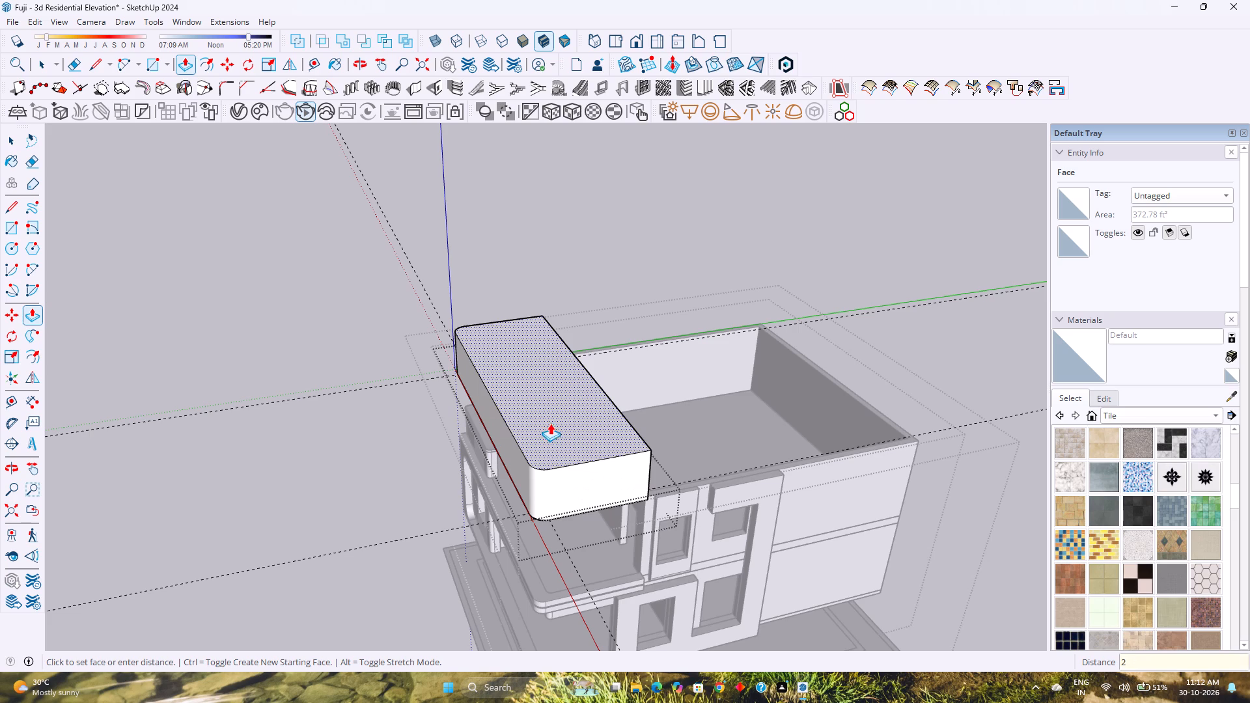
Offset the welded front, side and corner curve of the slab's top face inward by 2".
scroll(540, 494, "up", 10)
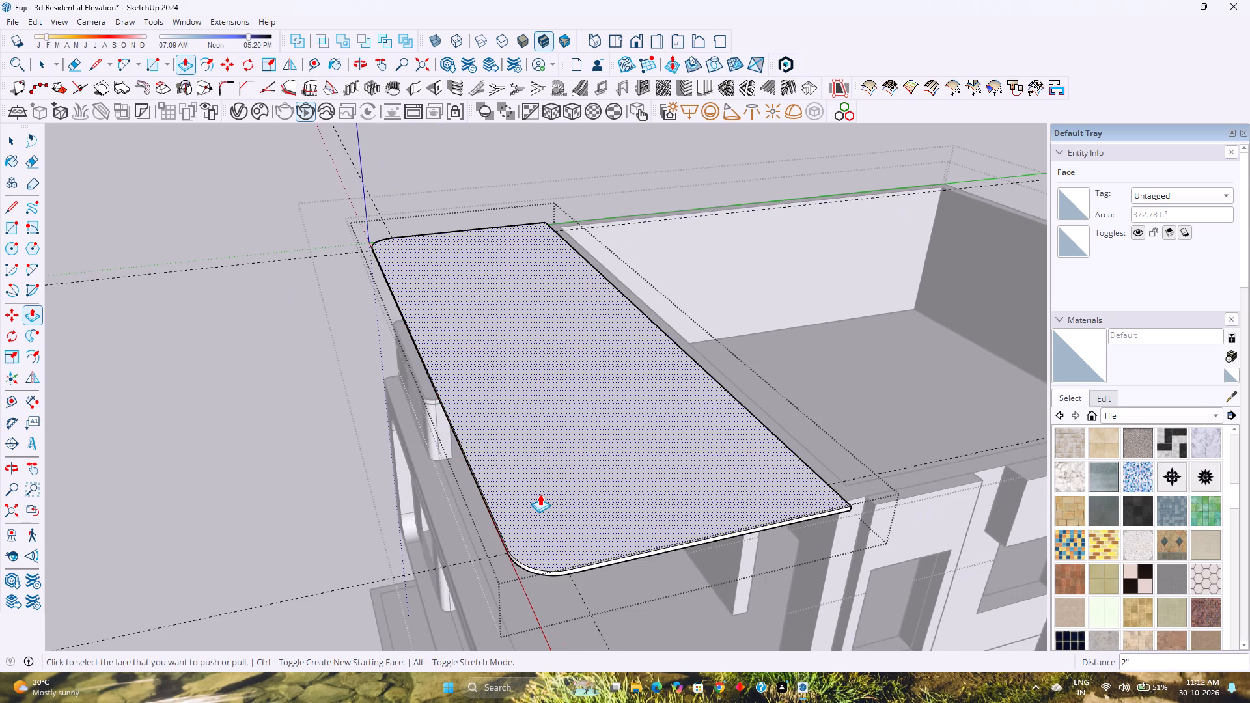
key("space")
left_click(530, 565)
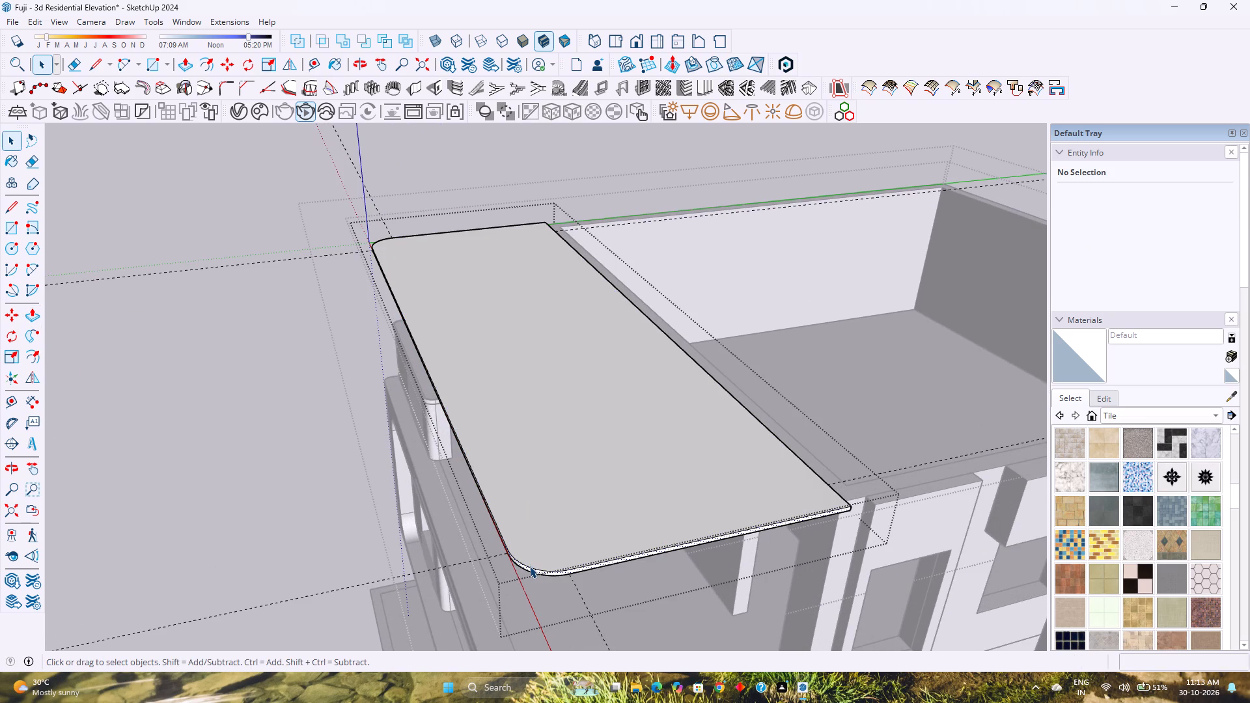
left_click(530, 566)
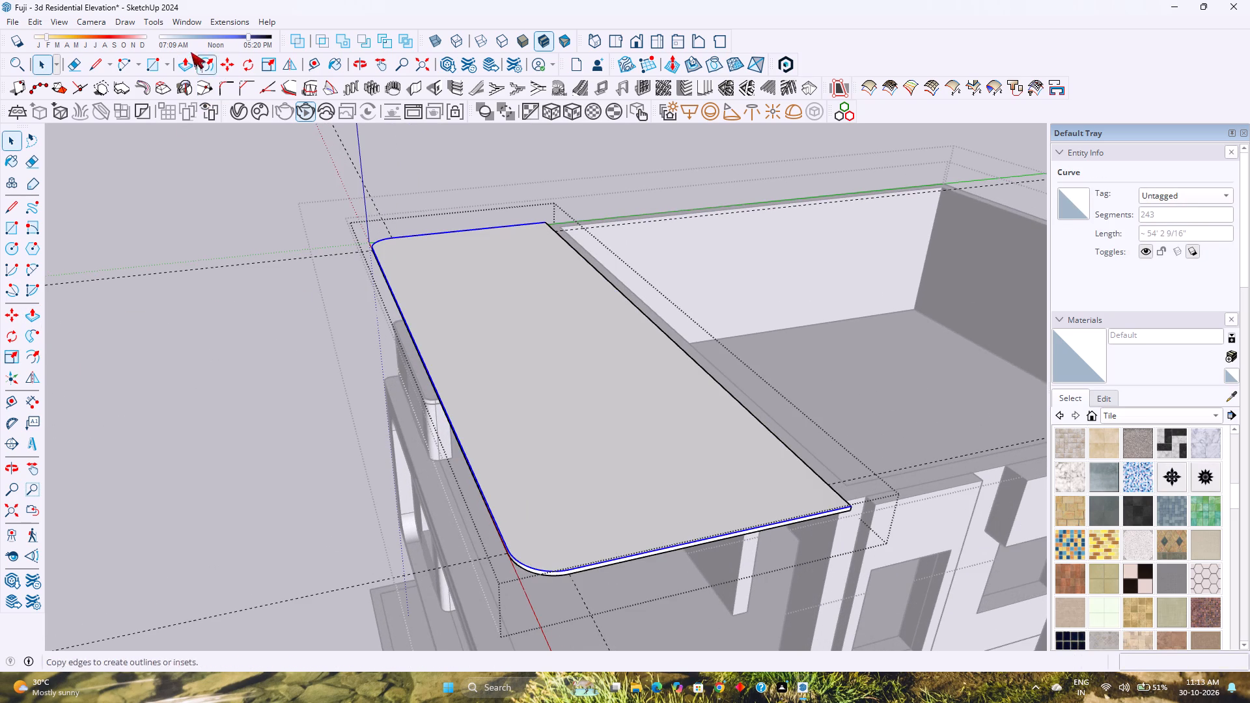
left_click(206, 66)
left_click(453, 412)
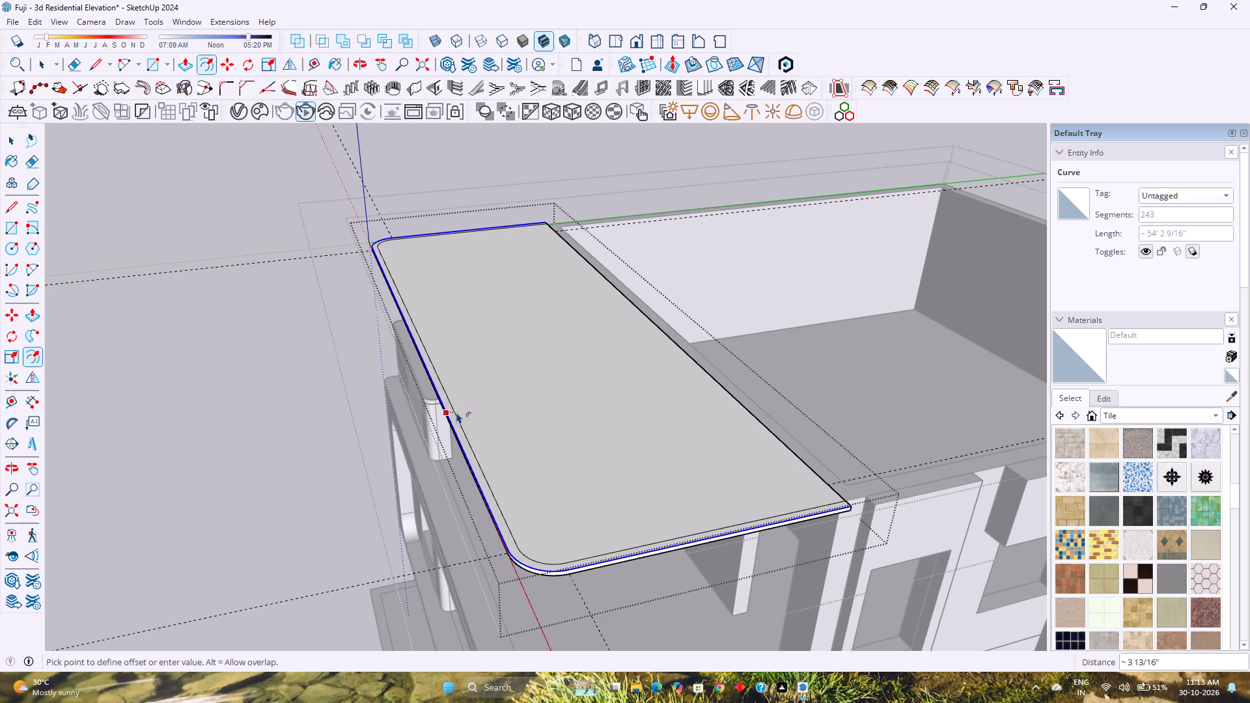
key("2")
key("Return")
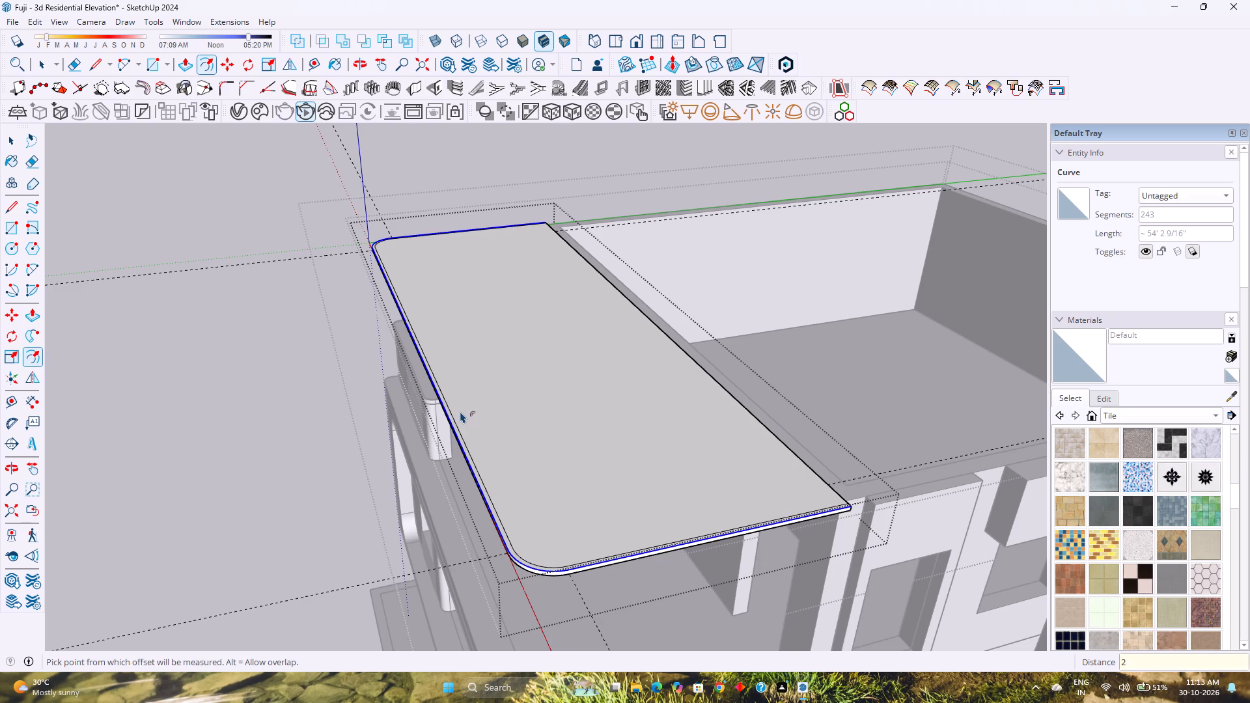
scroll(481, 425, "up", 5)
key("Escape")
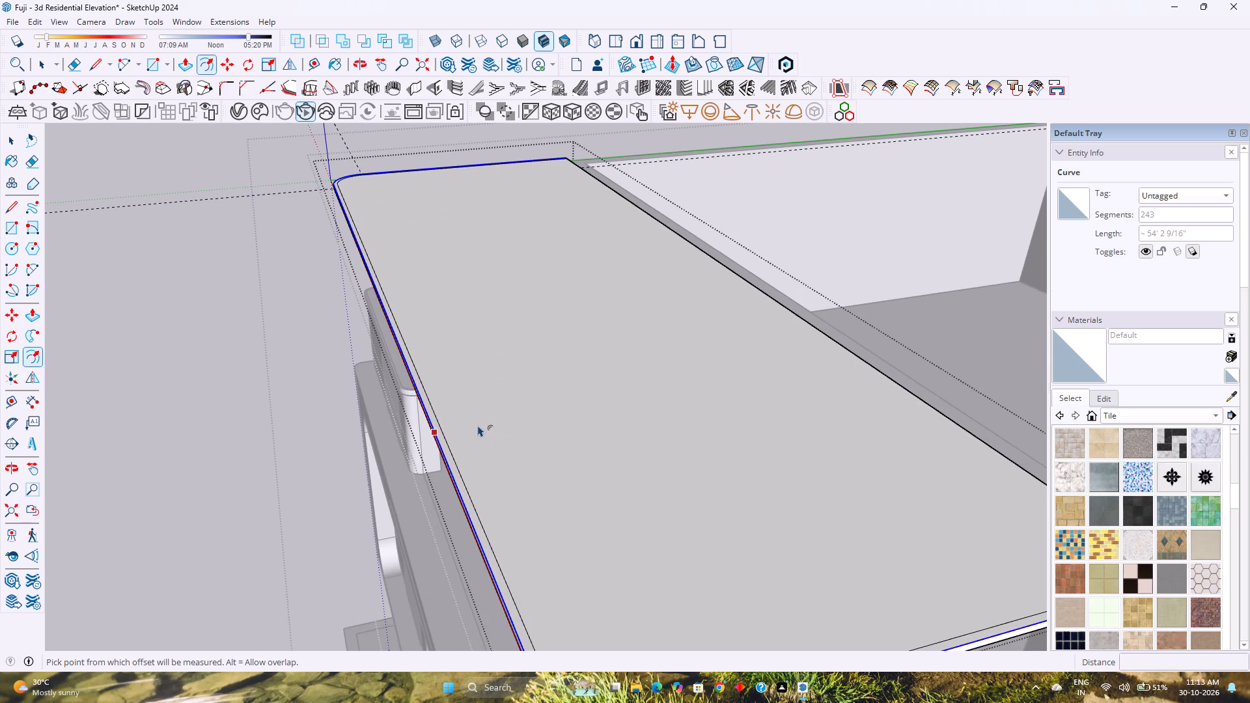
Pull the slab's inner top face up by 8" and revise the height to 7".
key("space")
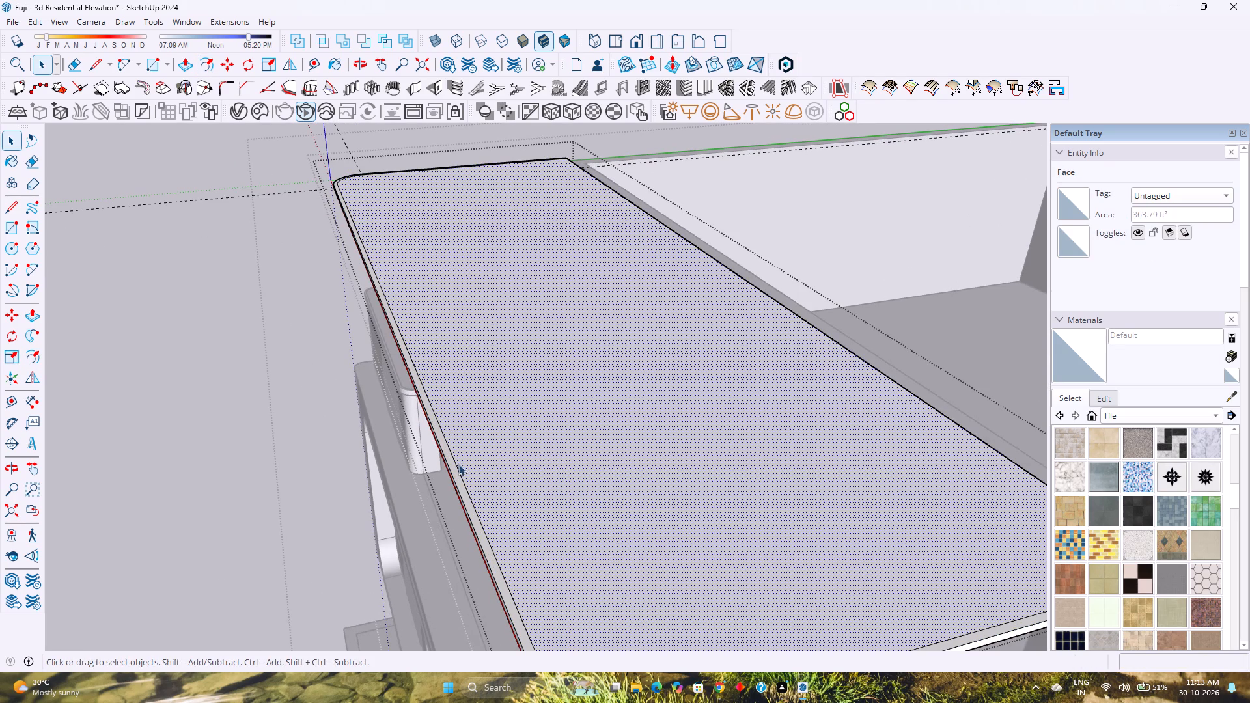
left_click(456, 467)
scroll(456, 459, "down", 1)
left_click(535, 429)
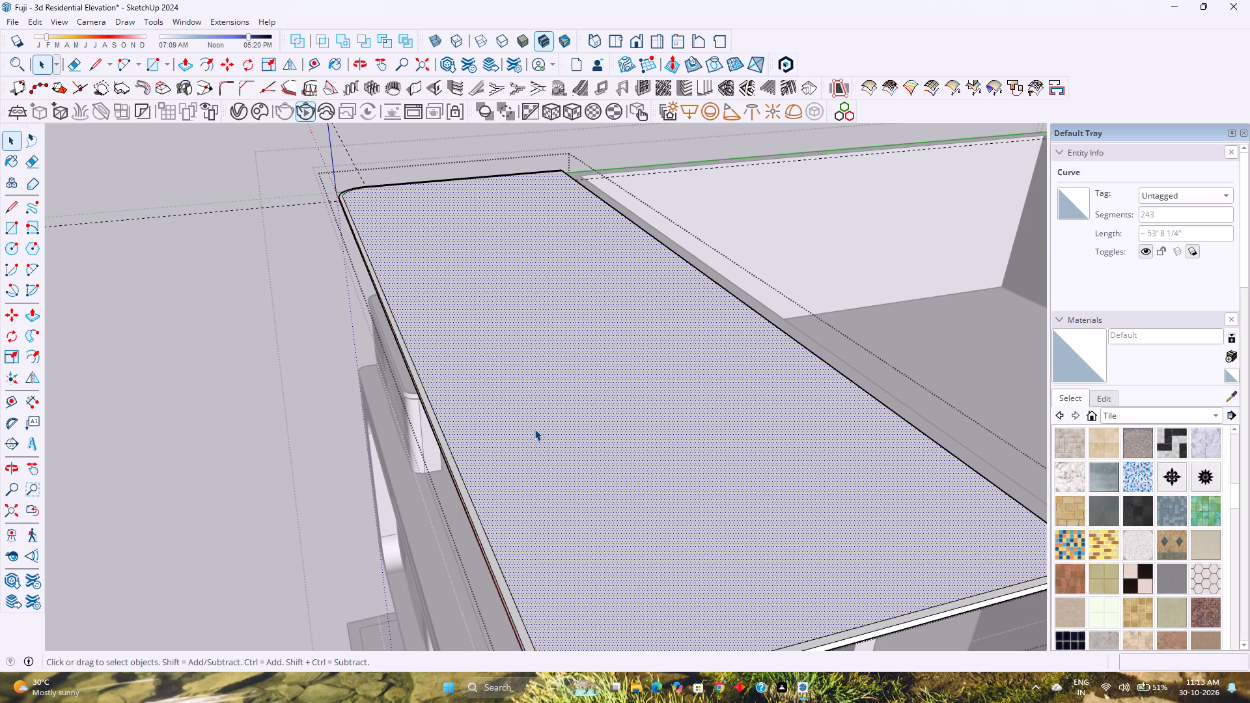
key("p")
left_click(535, 429)
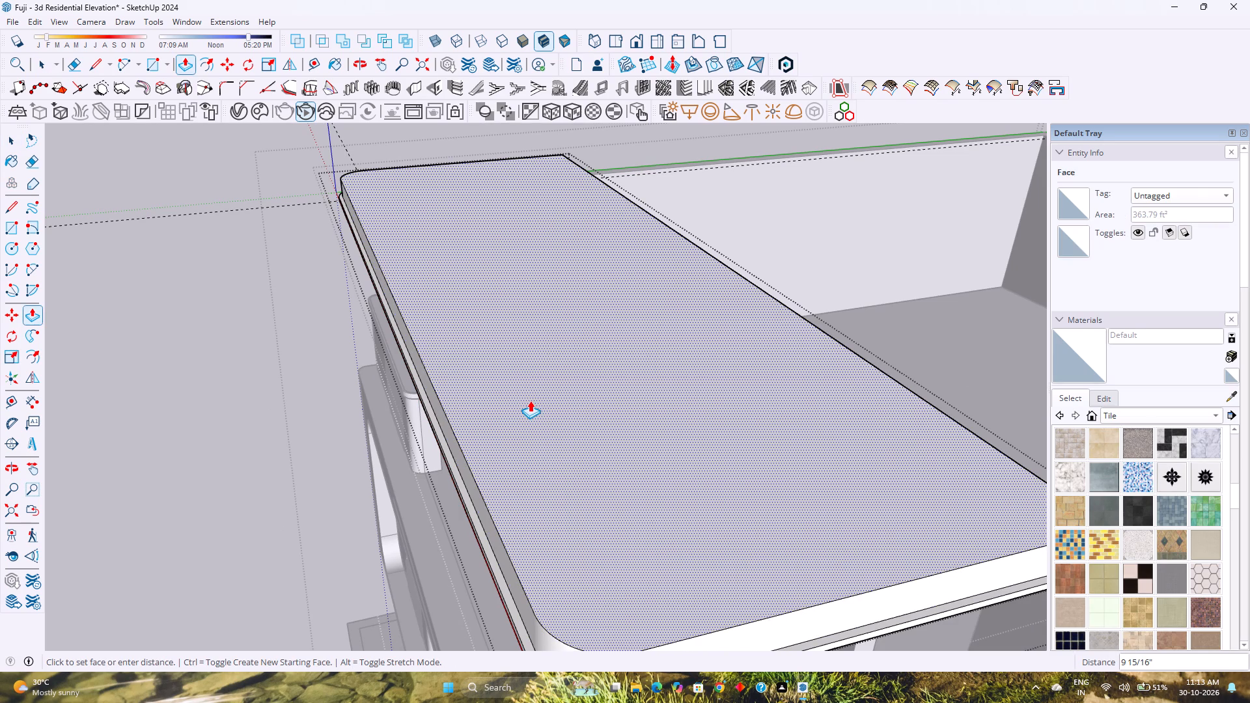
key("8")
key("Return")
scroll(530, 400, "down", 6)
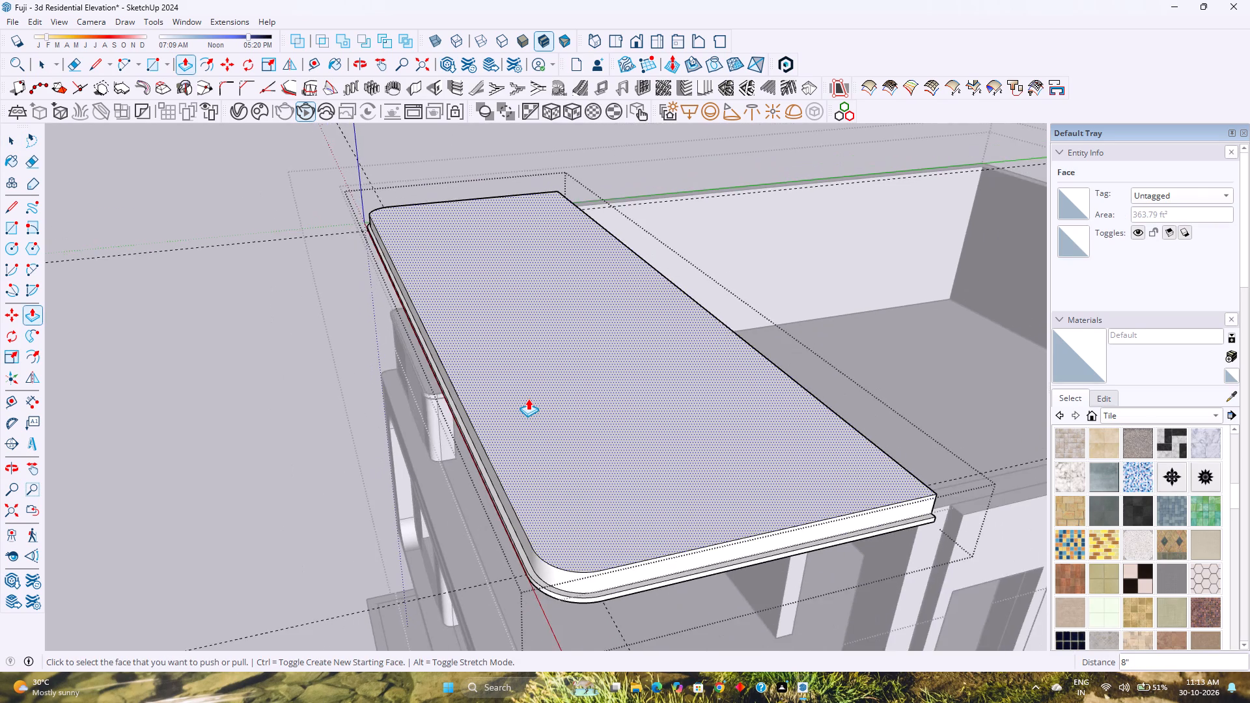
scroll(528, 398, "down", 2)
key("7")
key("Return")
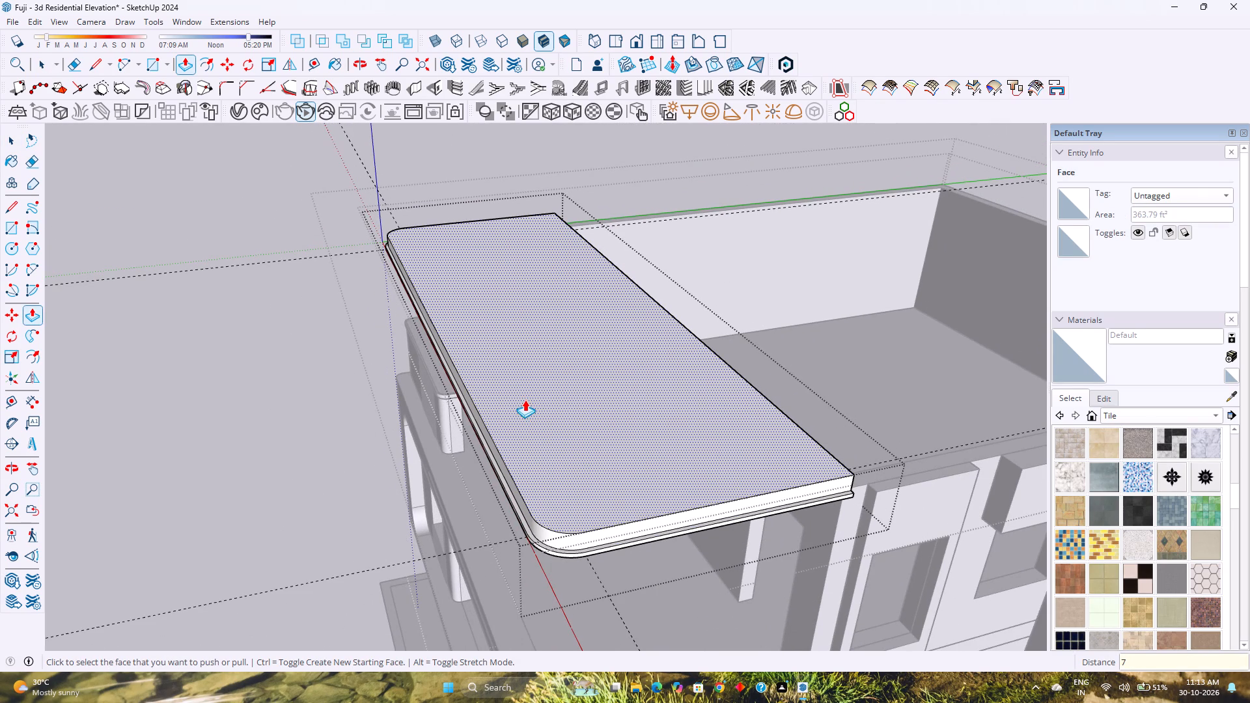
Offset the welded top curve of the raised slab outward by 2" to outline a projecting lip.
scroll(570, 486, "up", 8)
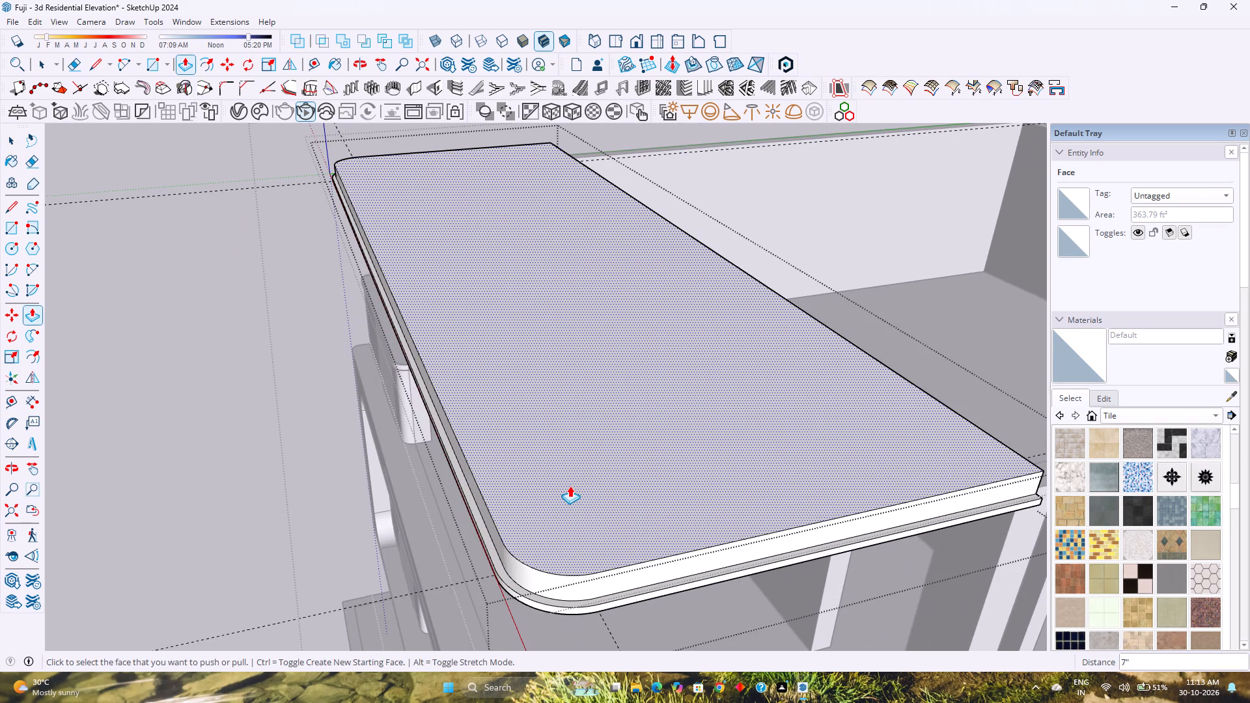
key("space")
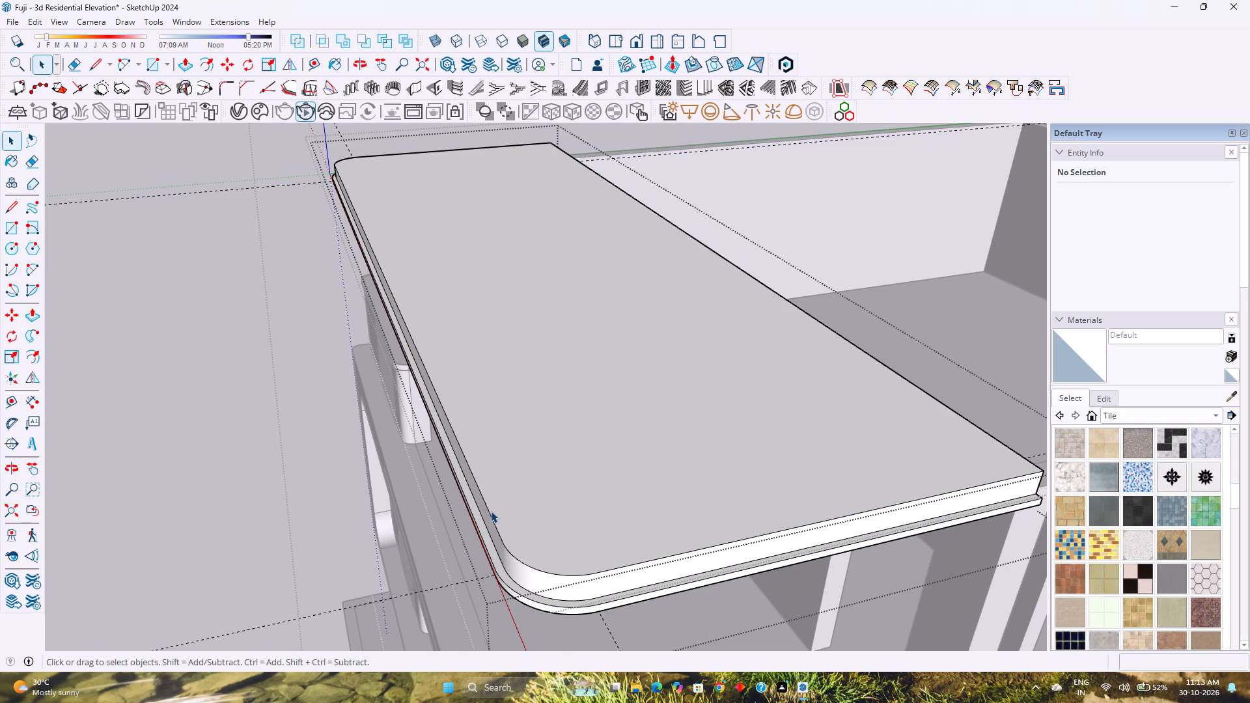
left_click(490, 513)
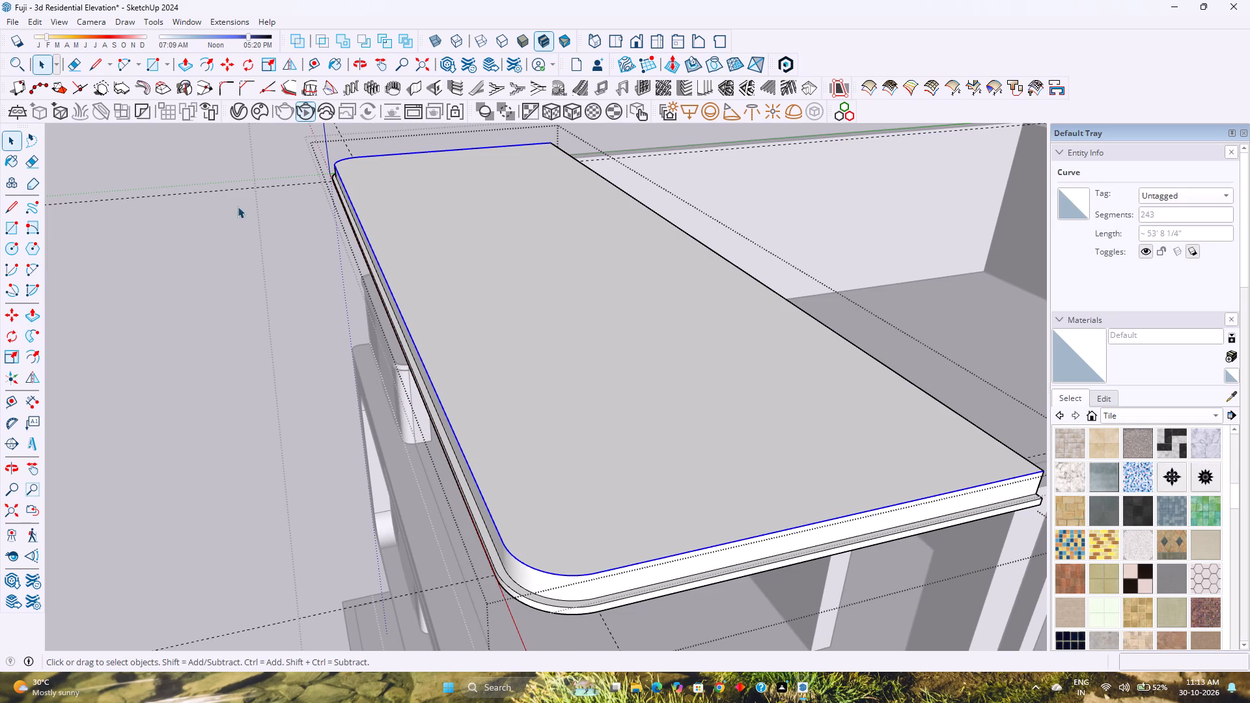
left_click(212, 69)
left_click(402, 302)
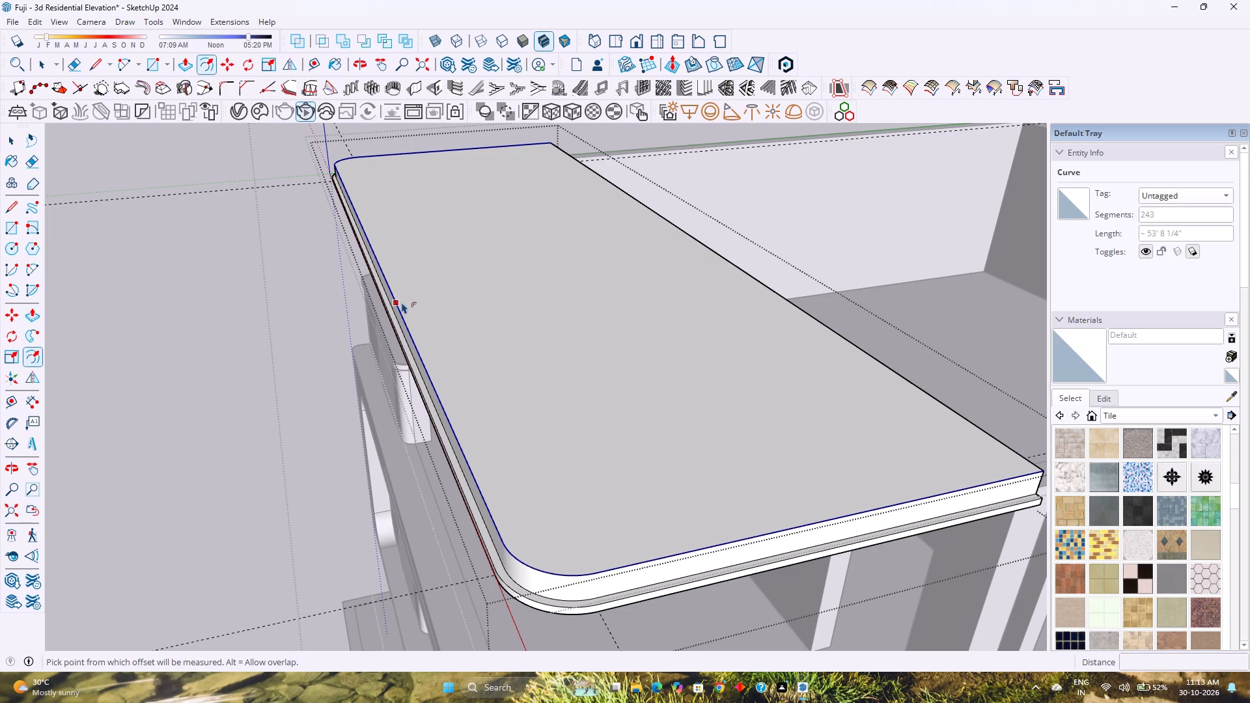
key("2")
key("Return")
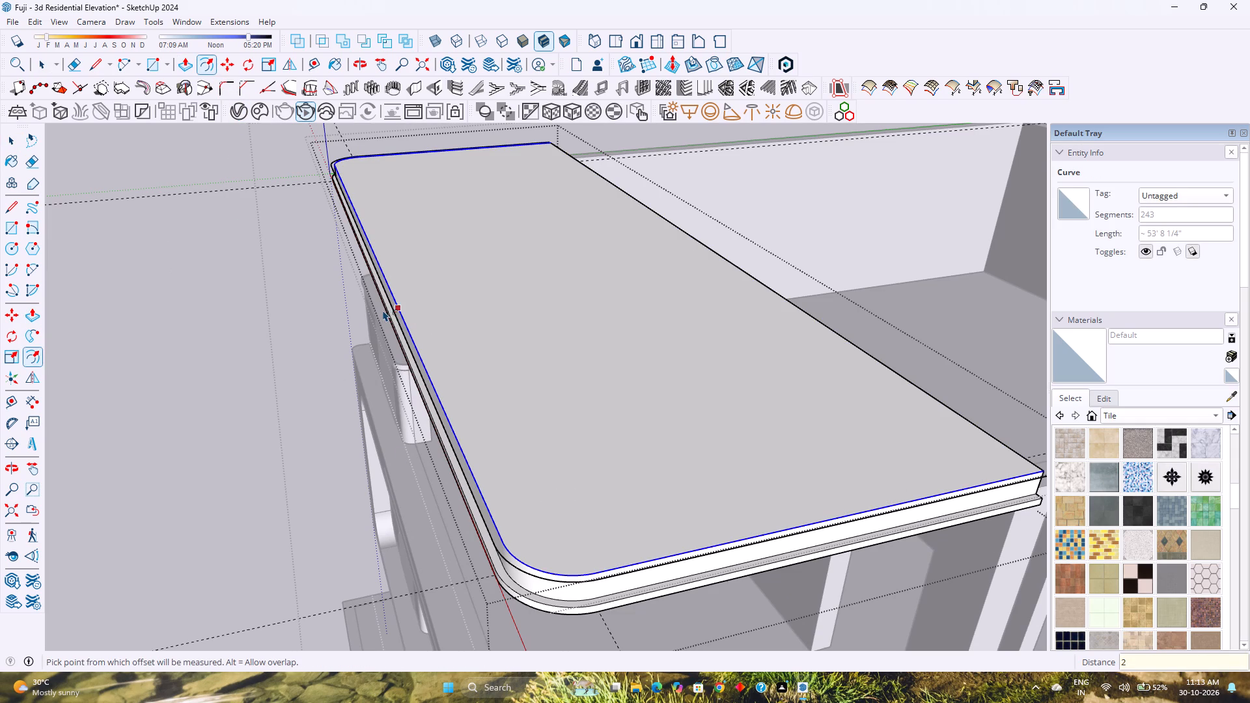
Draw a 32' 6" line along the slab's rear edge between the outer offset's ends to close the projecting strip.
scroll(411, 345, "down", 4)
key("l")
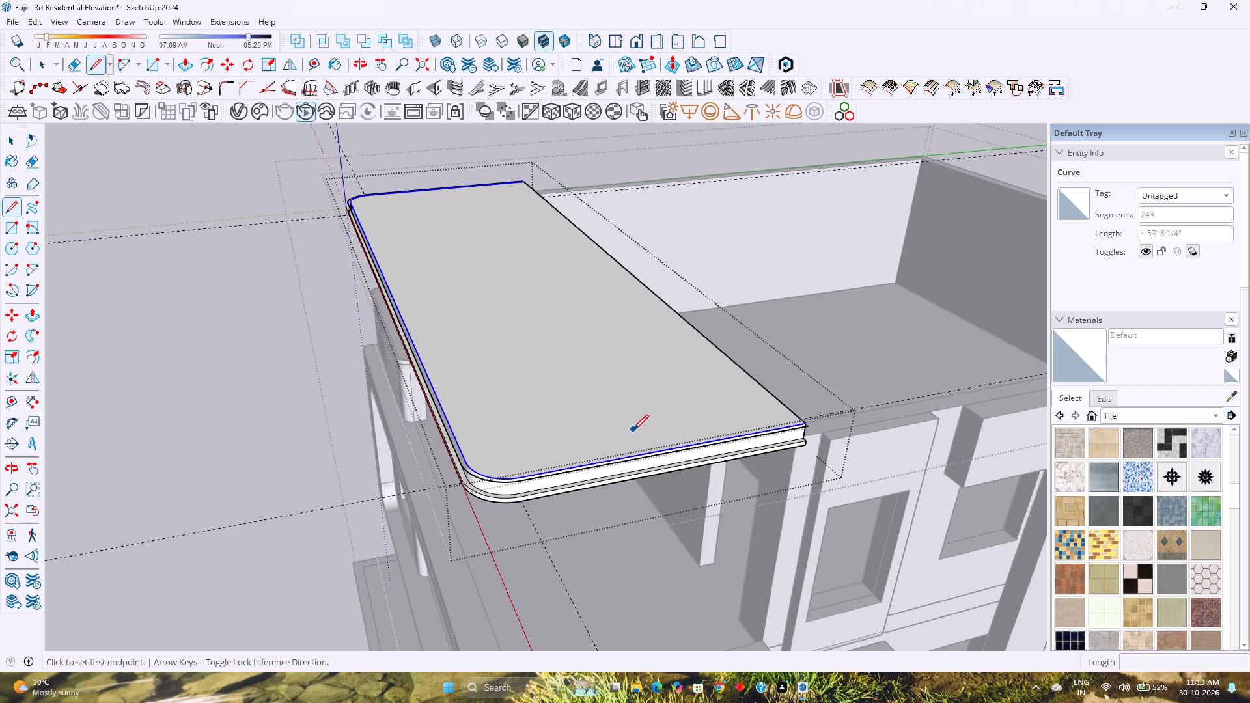
scroll(514, 184, "up", 6)
middle_click_drag(517, 186, 576, 286)
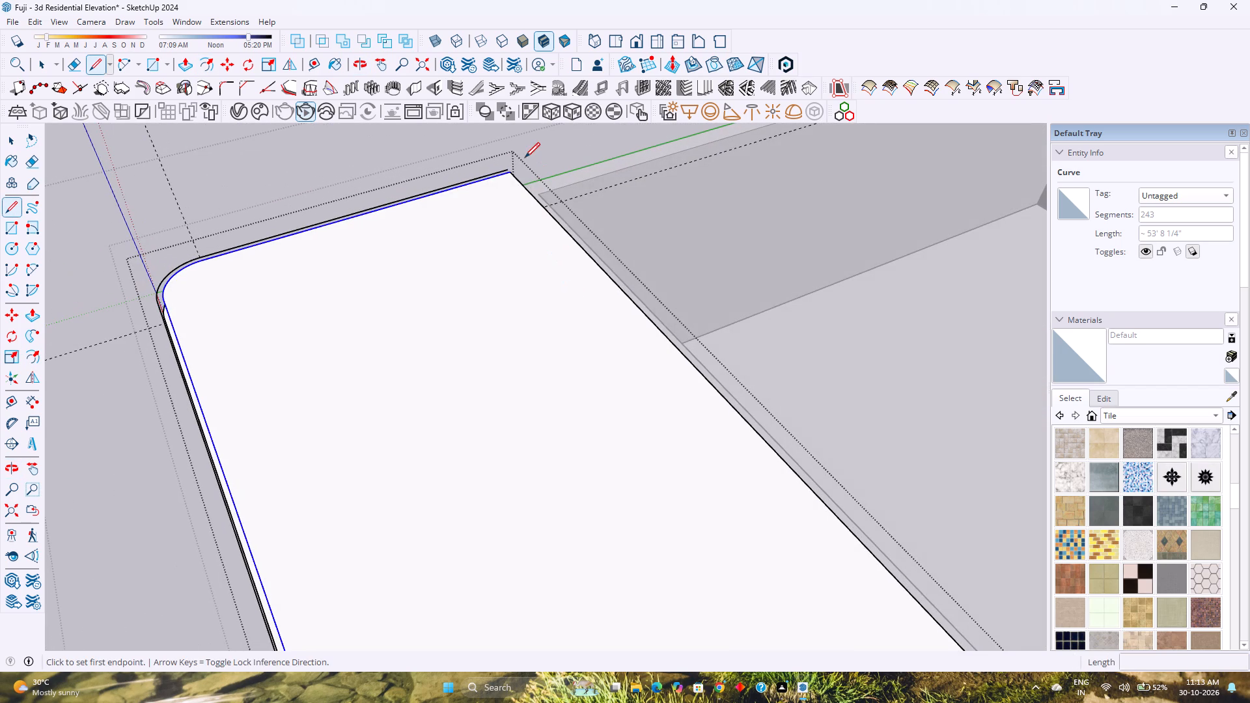
left_click(507, 167)
scroll(527, 197, "down", 7)
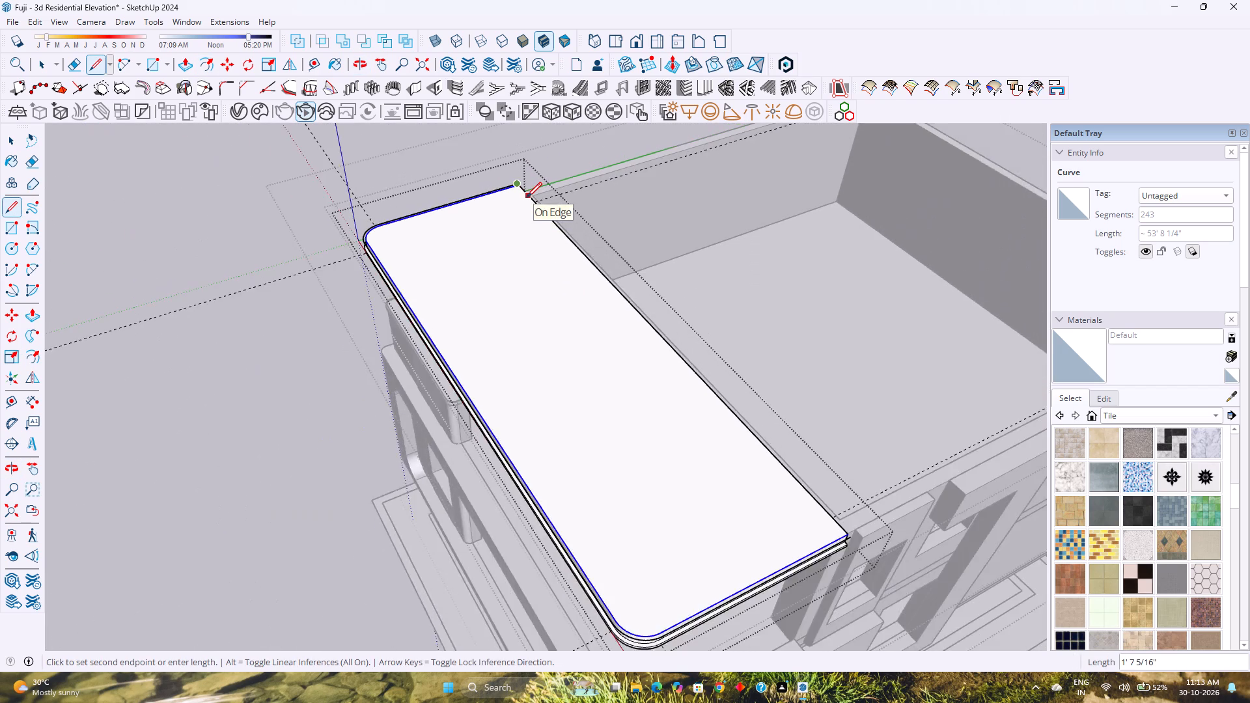
scroll(527, 197, "down", 4)
scroll(749, 438, "up", 11)
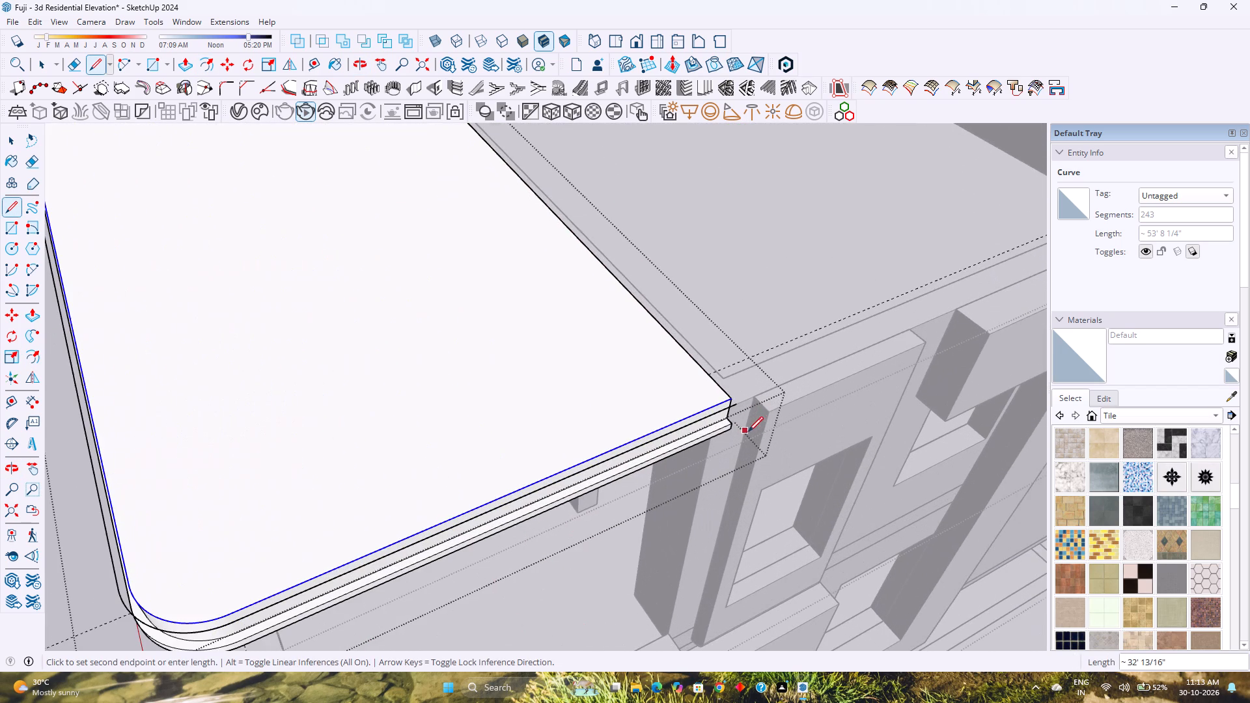
left_click(738, 407)
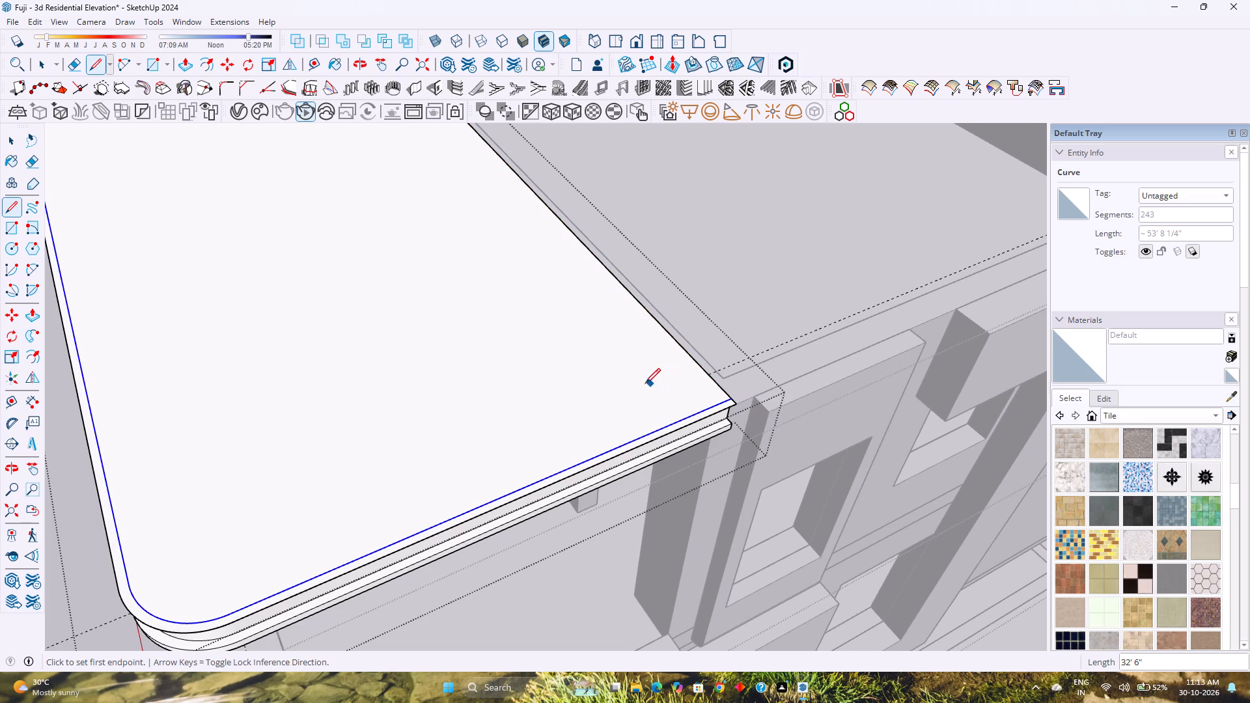
key("space")
key("Escape")
scroll(505, 396, "down", 2)
Pull the narrow projecting strip around the slab's front and sides up by 2".
double_click(439, 436)
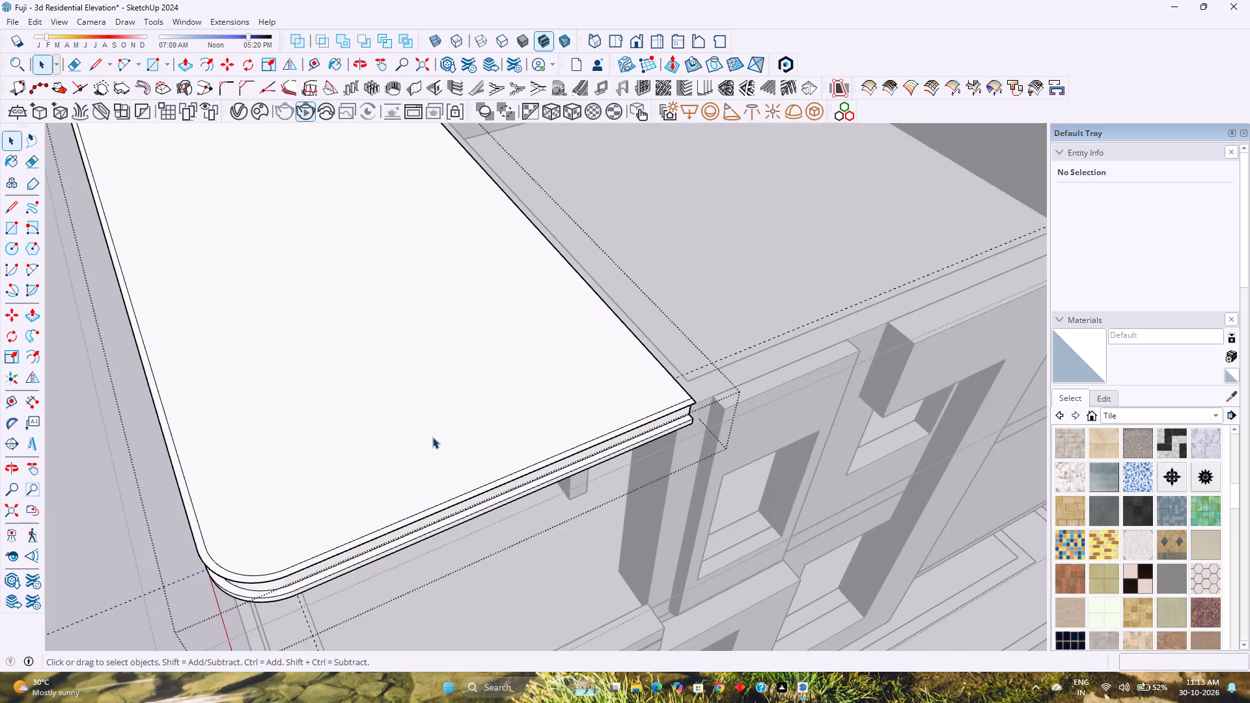
scroll(372, 443, "up", 2)
left_click(372, 443)
middle_click_drag(354, 446, 508, 372, "shift")
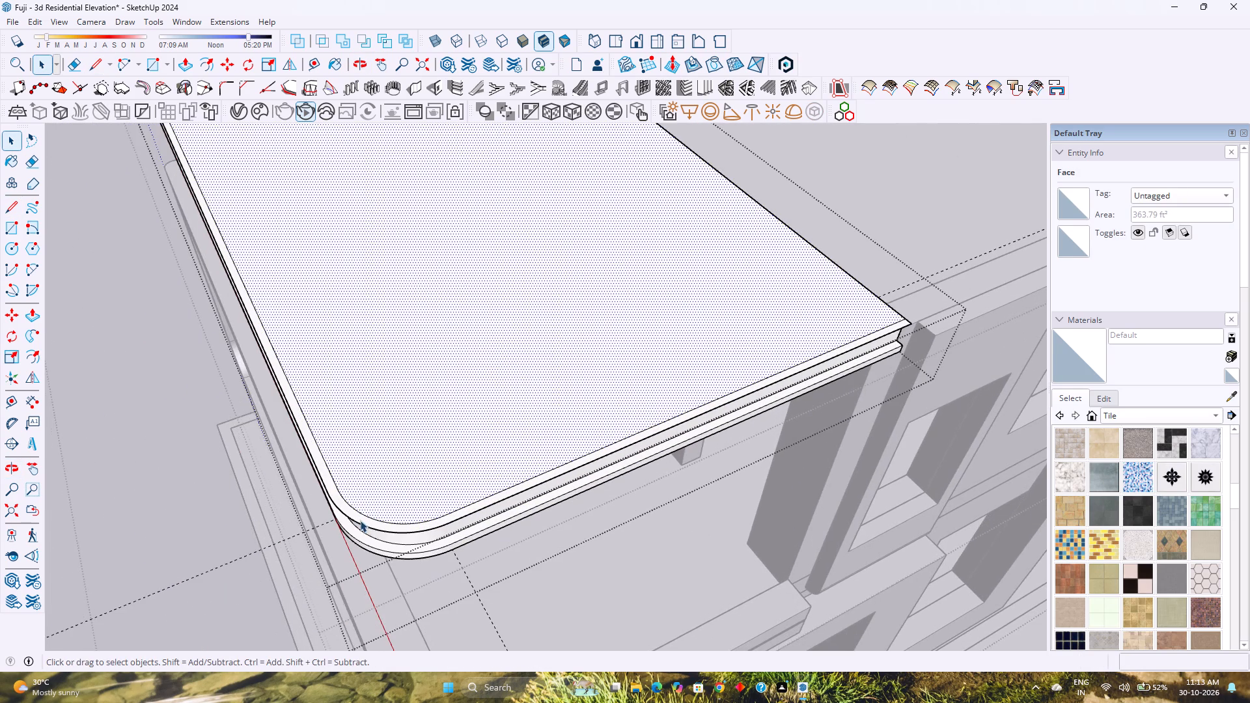
scroll(360, 520, "up", 4)
left_click(360, 520)
key("p")
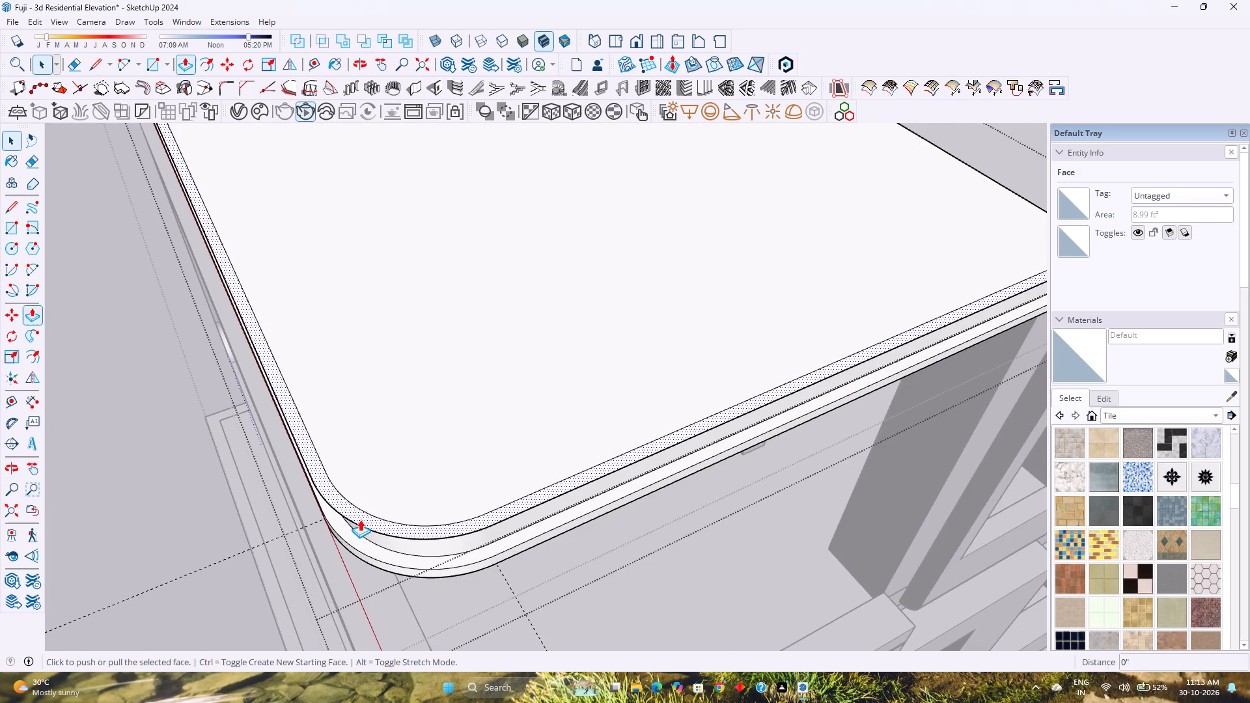
left_click(360, 519)
scroll(370, 486, "down", 2)
key("2")
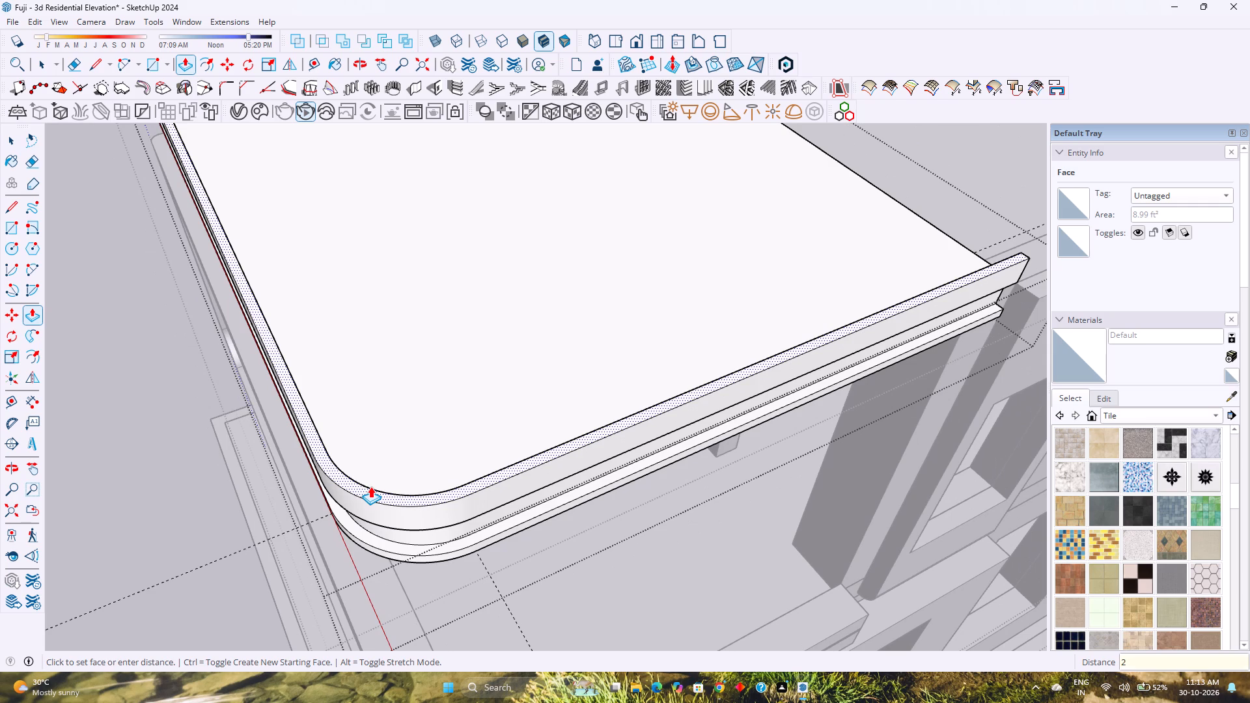
key("Return")
scroll(370, 486, "down", 7)
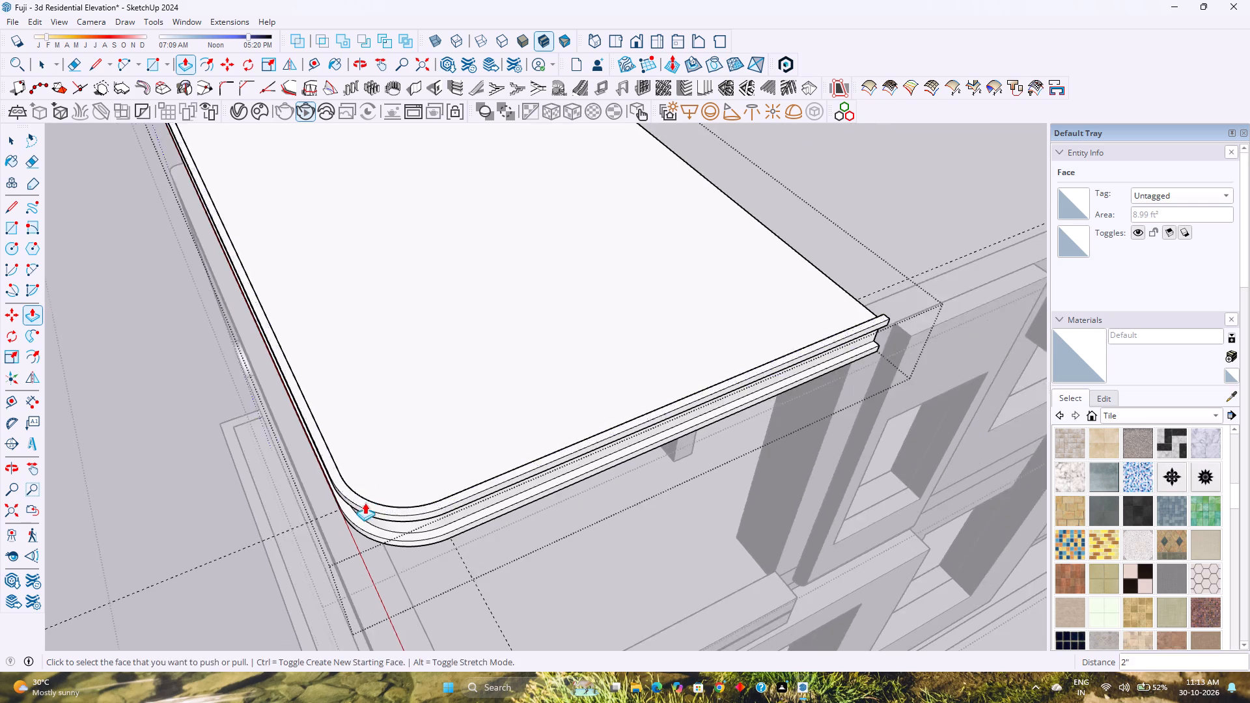
Pull the slab's inner top face up by the same 2", flush with the raised strip.
middle_click_drag(365, 504, 488, 356)
scroll(508, 368, "down", 2)
middle_click_drag(453, 463, 531, 297)
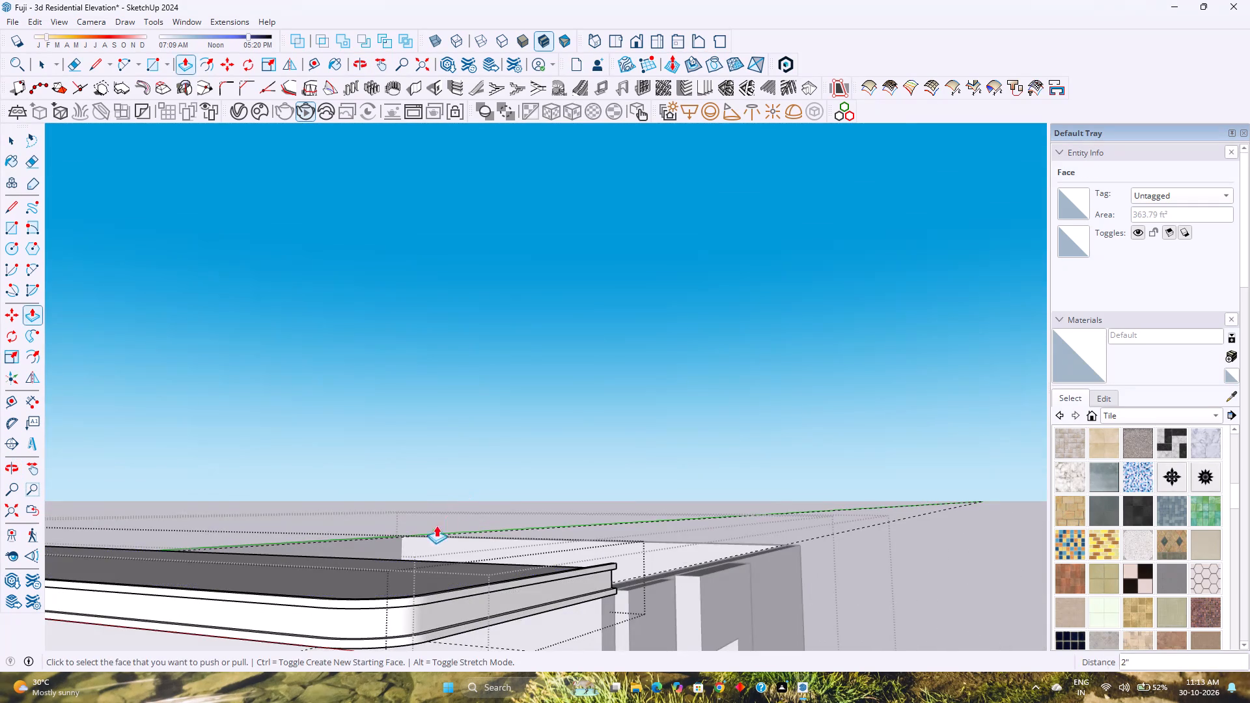
middle_click_drag(421, 531, 467, 462)
middle_click_drag(499, 429, 398, 511)
scroll(417, 463, "down", 3)
middle_click_drag(447, 436, 321, 546)
double_click(312, 534)
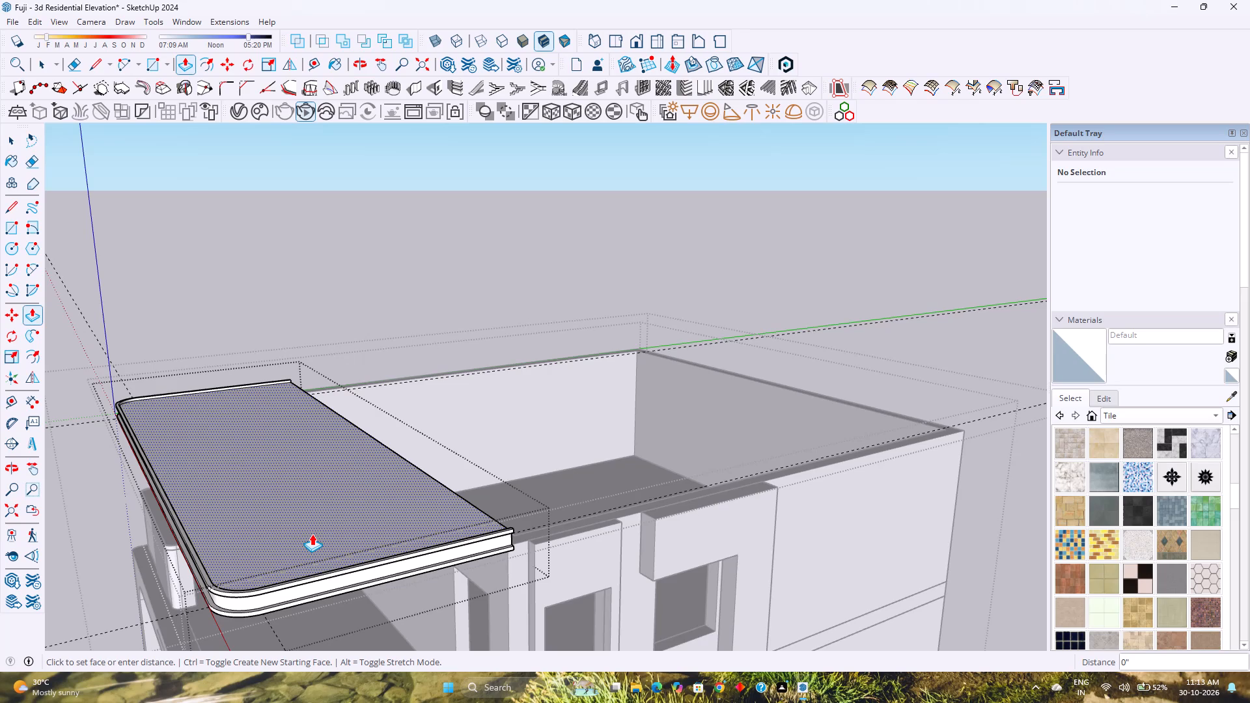
scroll(271, 513, "up", 3)
key("space")
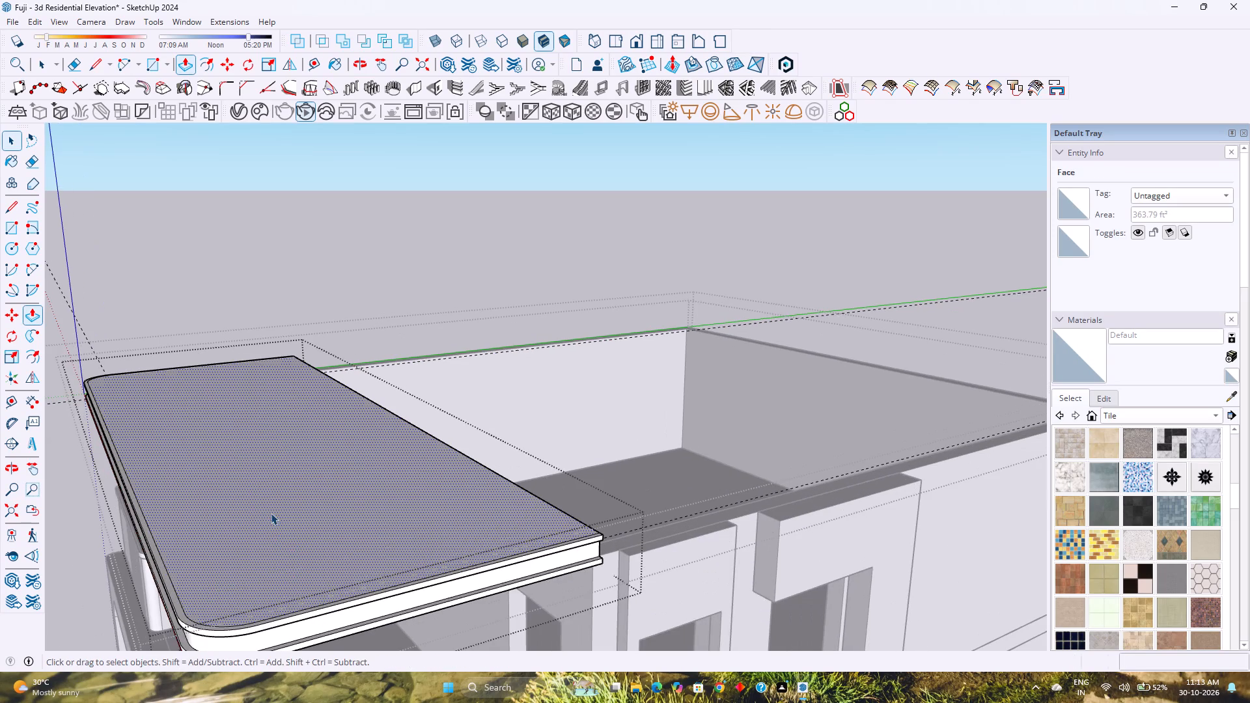
Delete the inner welded curve on the slab's top to merge it into one face.
scroll(271, 513, "down", 2)
middle_click_drag(271, 513, 367, 436, "shift")
middle_click(367, 436, "shift")
middle_click_drag(374, 439, 315, 512)
scroll(281, 532, "up", 2)
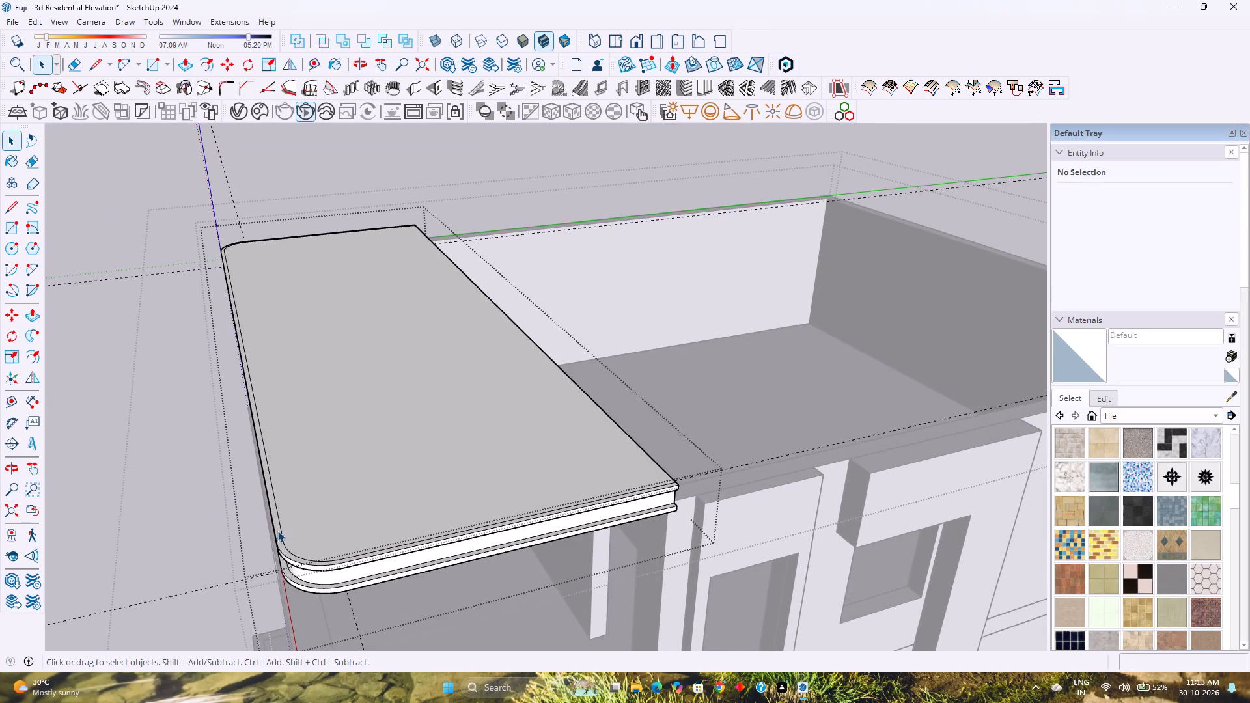
left_click(277, 515)
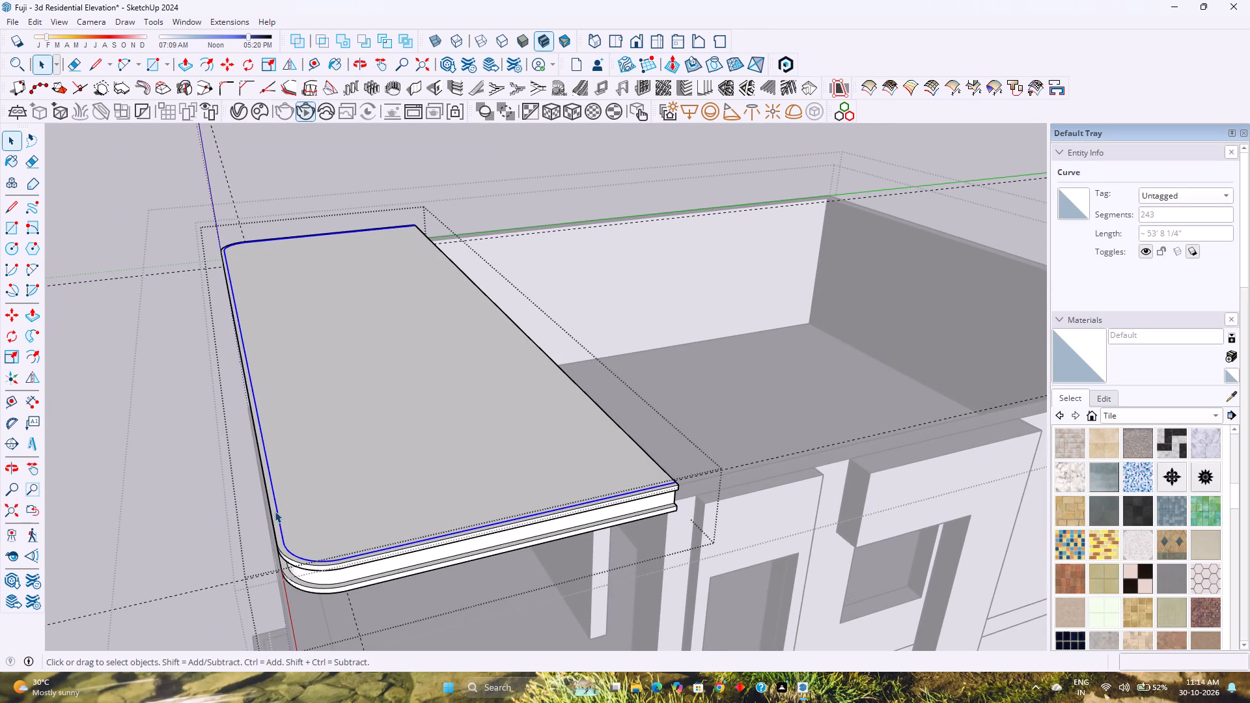
key("Delete")
scroll(274, 515, "down", 4)
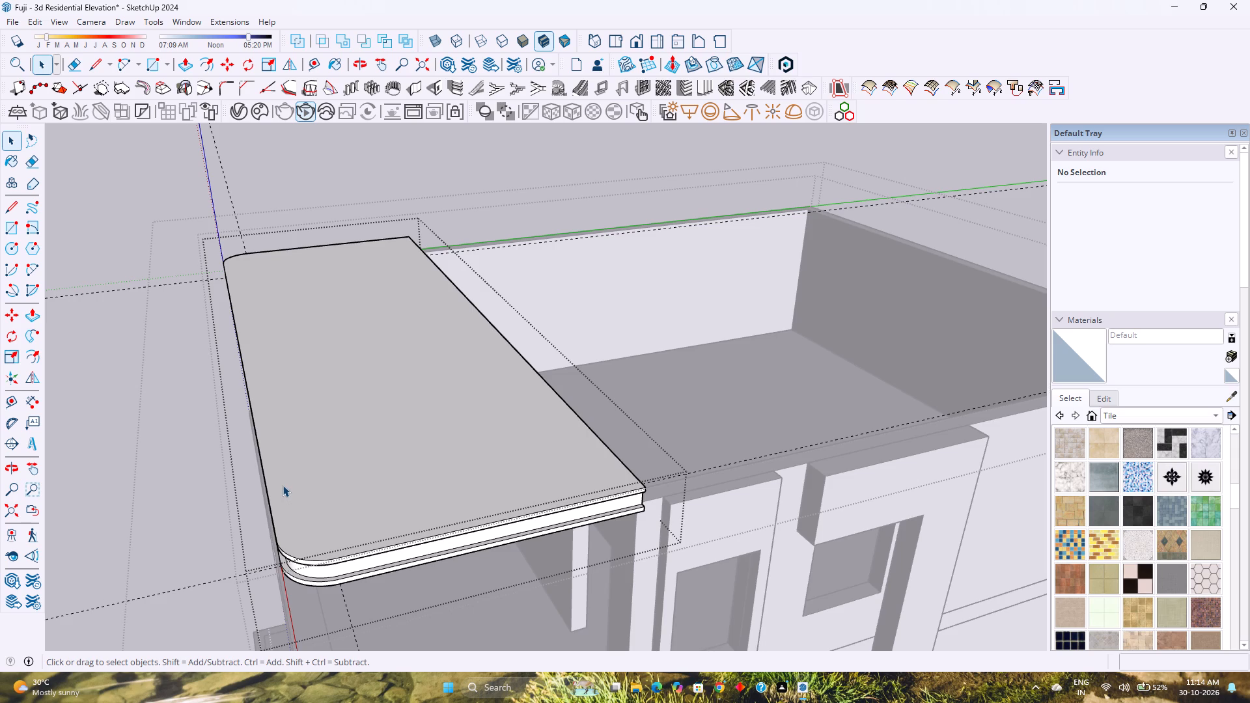
Delete all construction guides from the model and exit the roof slab group.
scroll(298, 497, "down", 2)
middle_click_drag(298, 499, 568, 356)
scroll(546, 388, "down", 2)
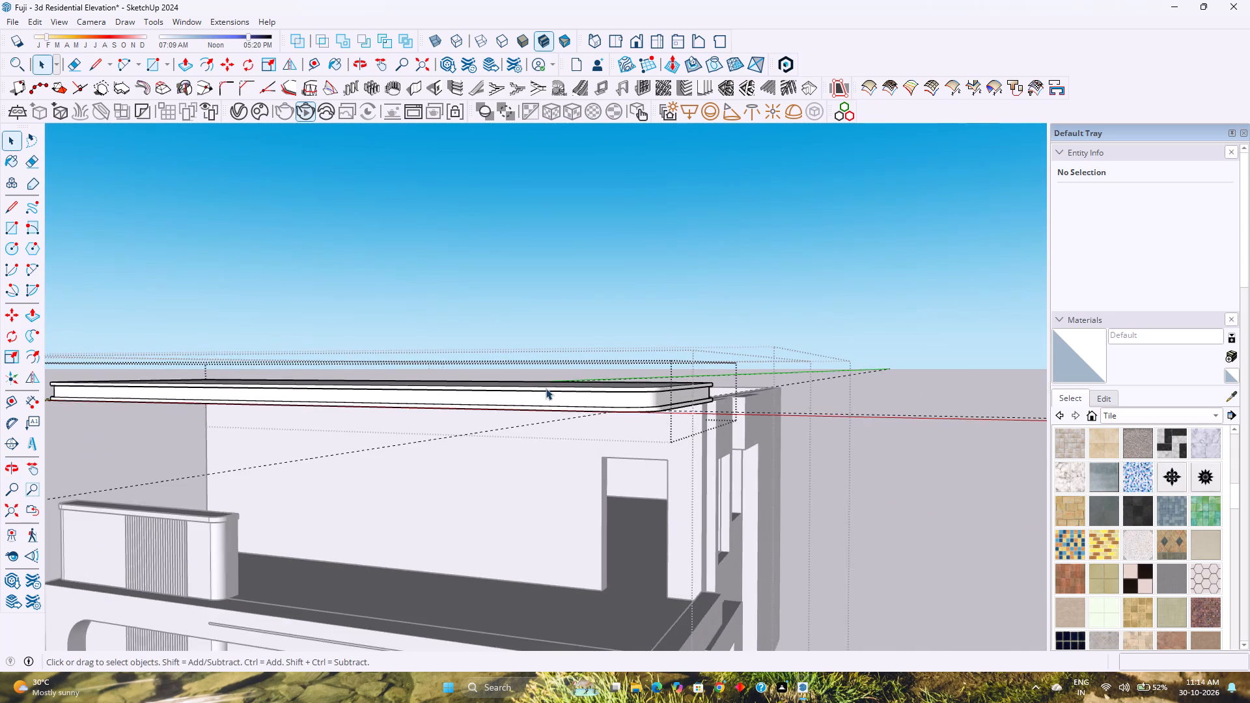
middle_click_drag(501, 420, 484, 374)
scroll(484, 373, "down", 4)
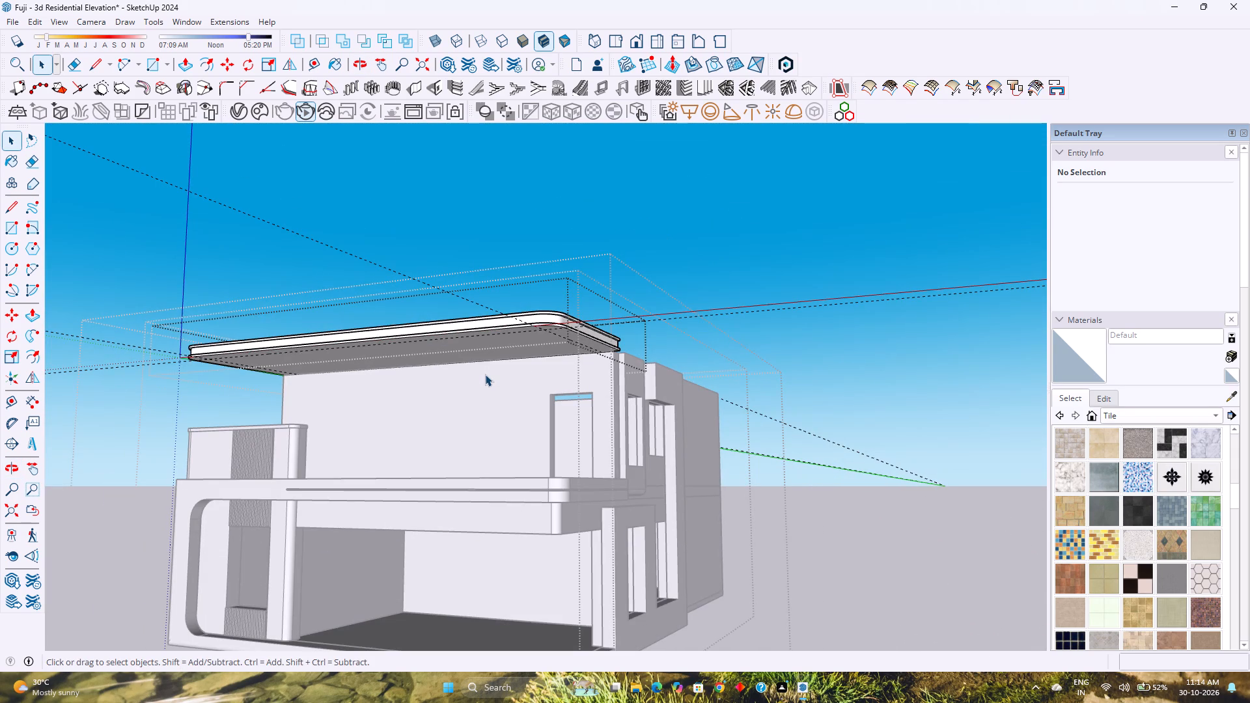
left_click(43, 20)
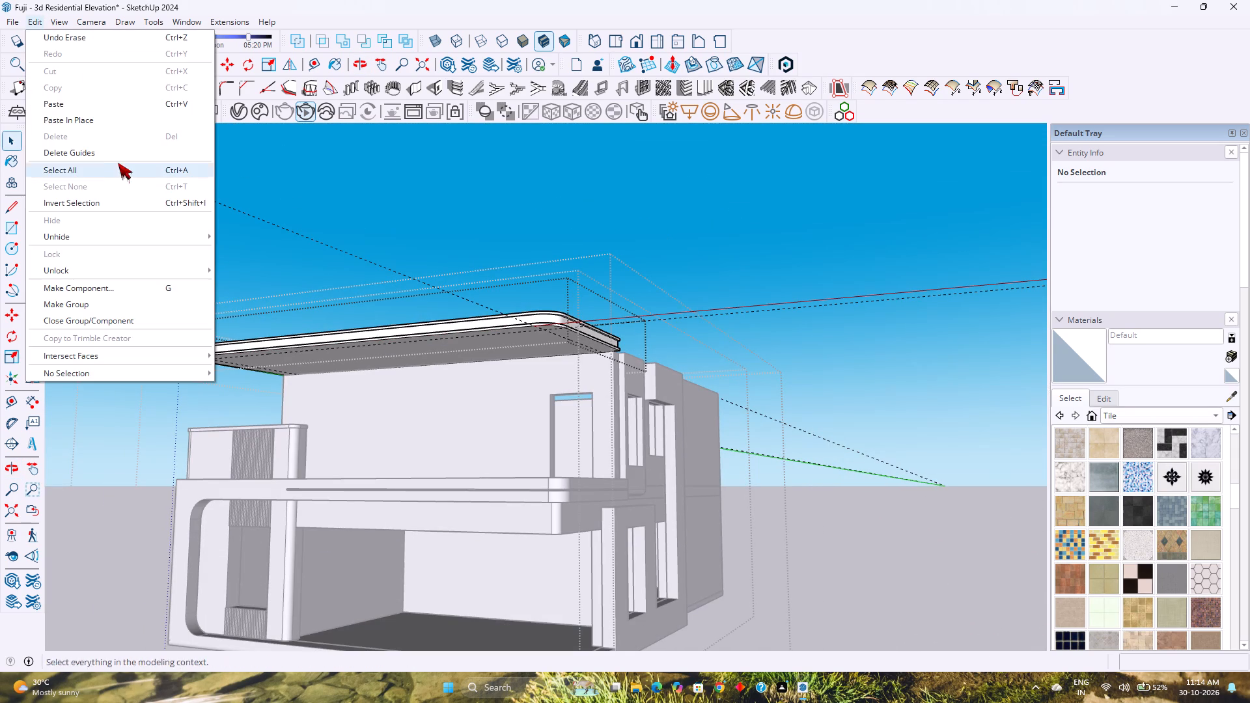
left_click(122, 158)
key("Escape")
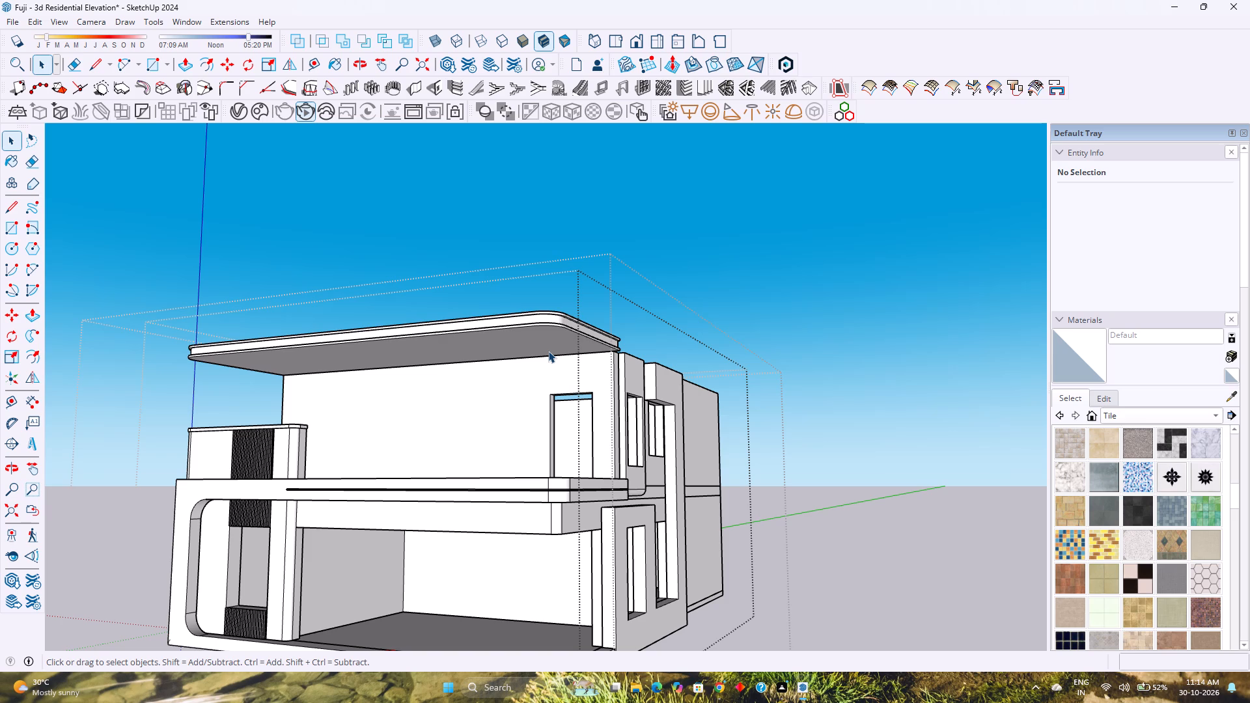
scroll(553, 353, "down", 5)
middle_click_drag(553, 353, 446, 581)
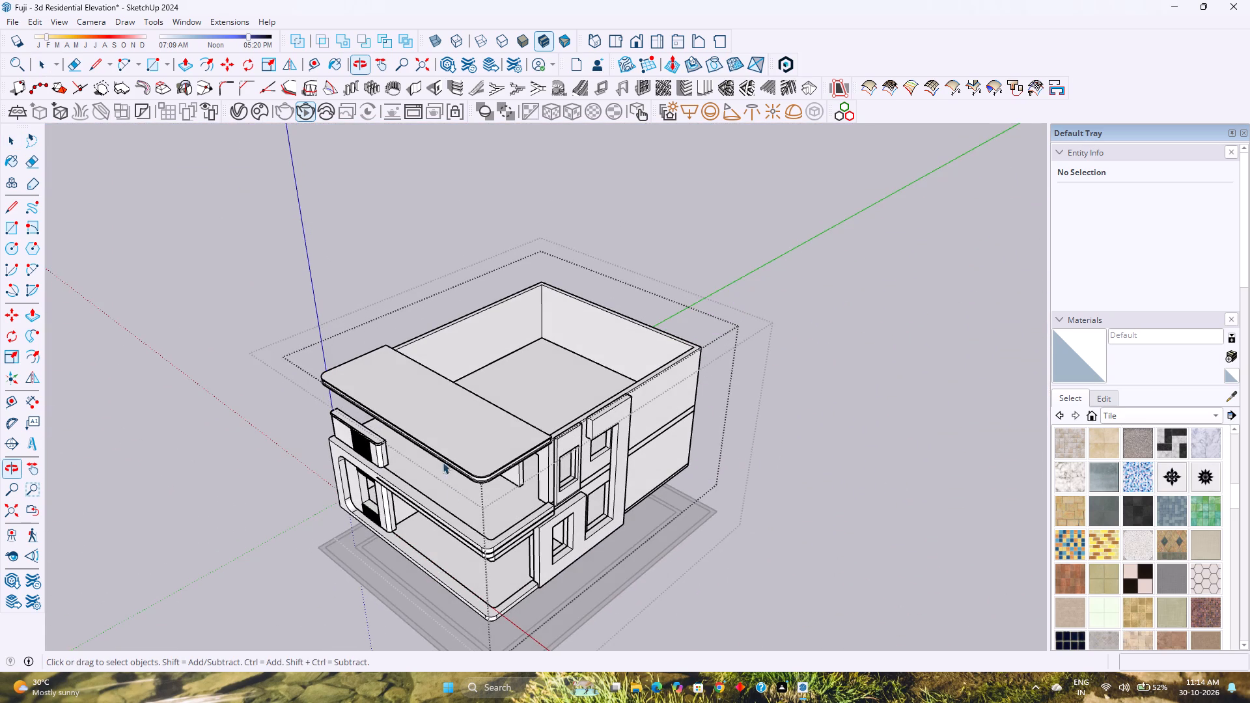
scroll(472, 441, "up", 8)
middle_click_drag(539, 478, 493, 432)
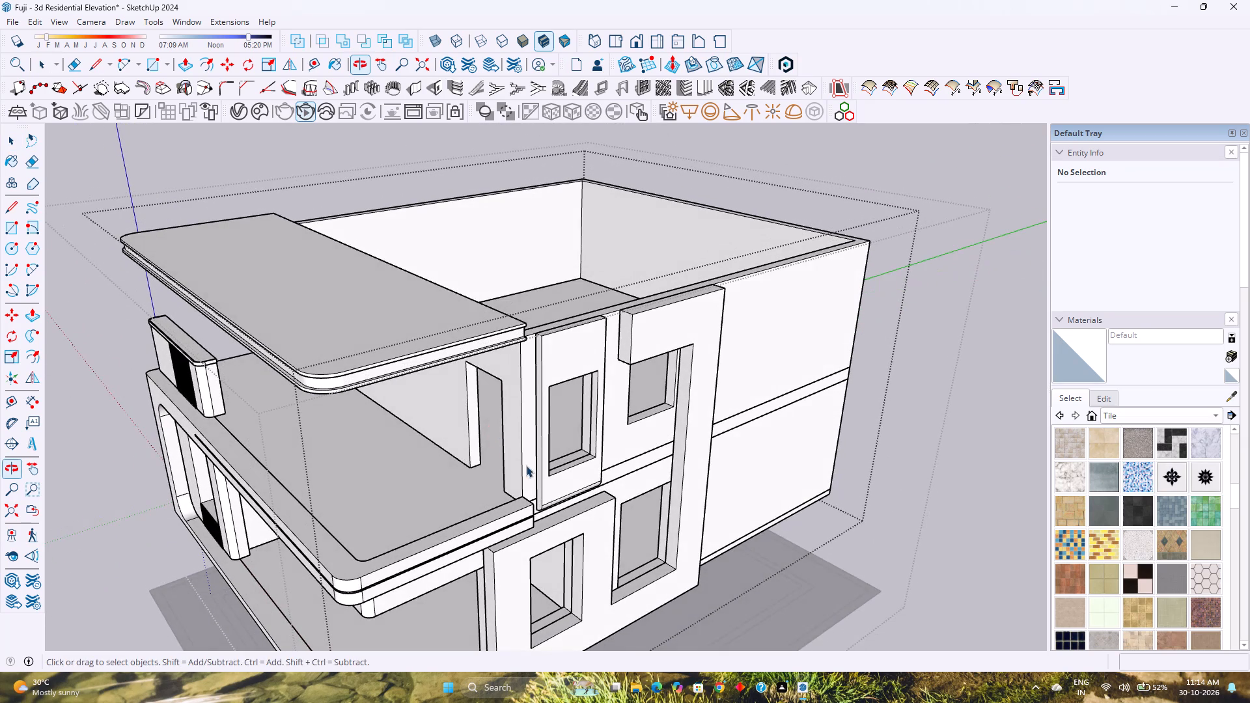